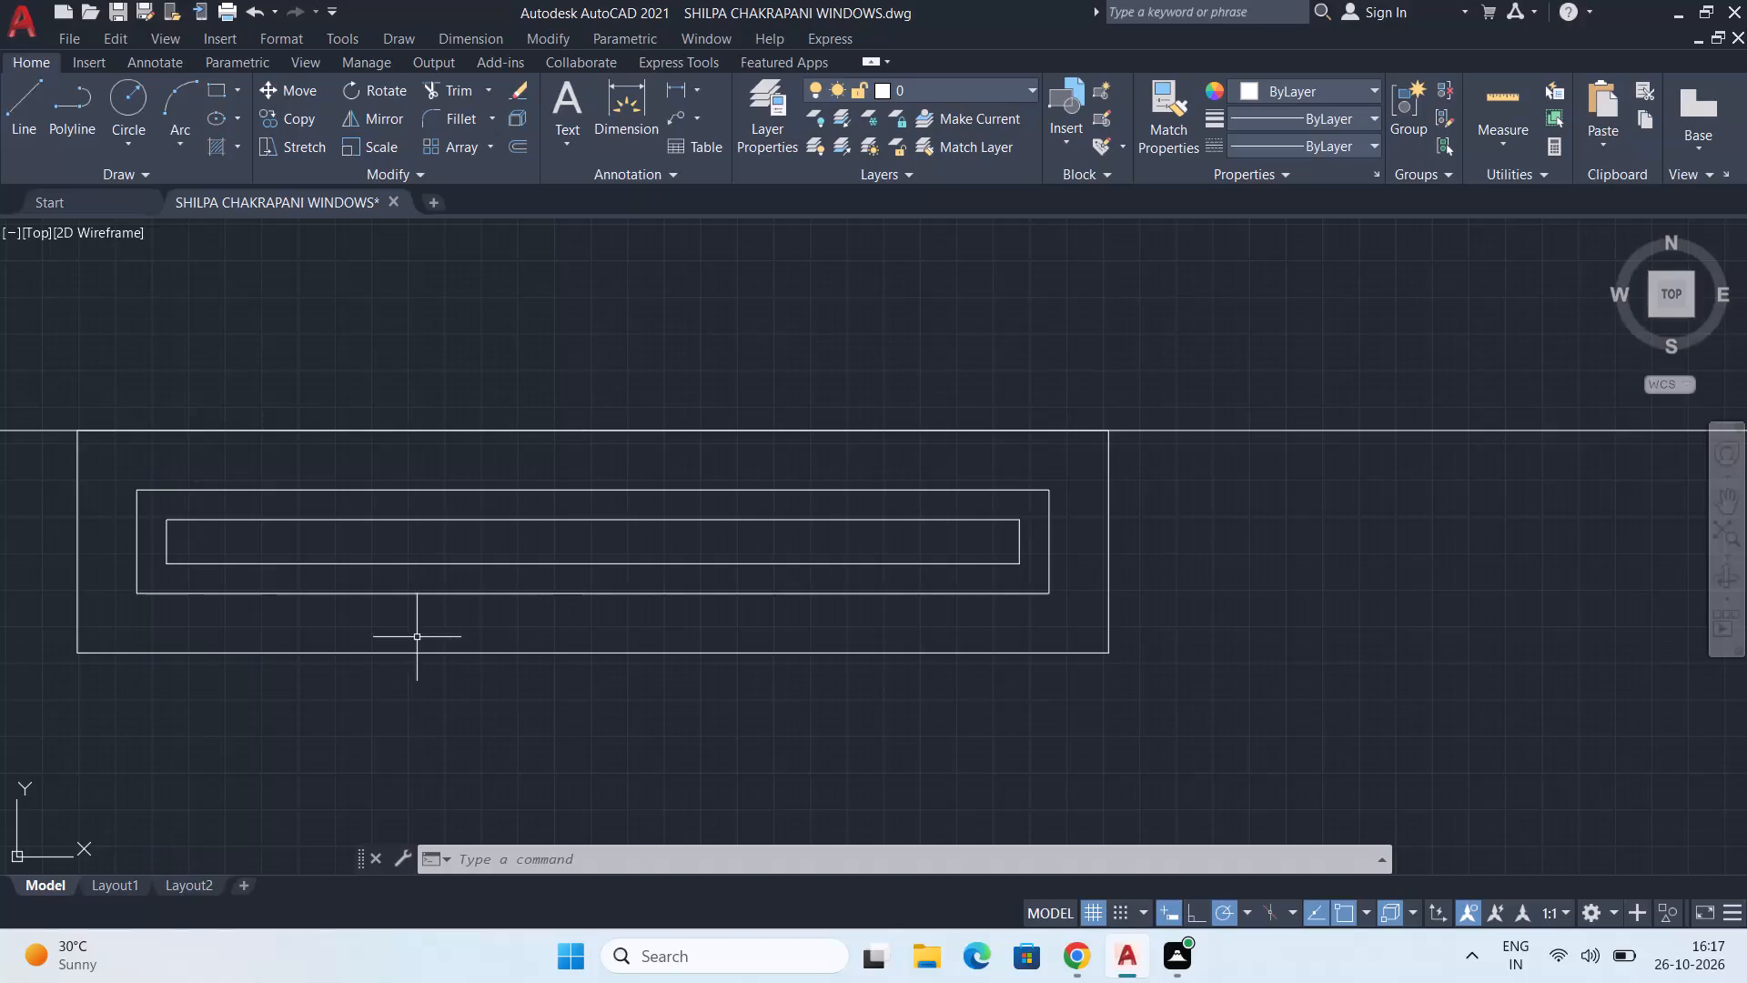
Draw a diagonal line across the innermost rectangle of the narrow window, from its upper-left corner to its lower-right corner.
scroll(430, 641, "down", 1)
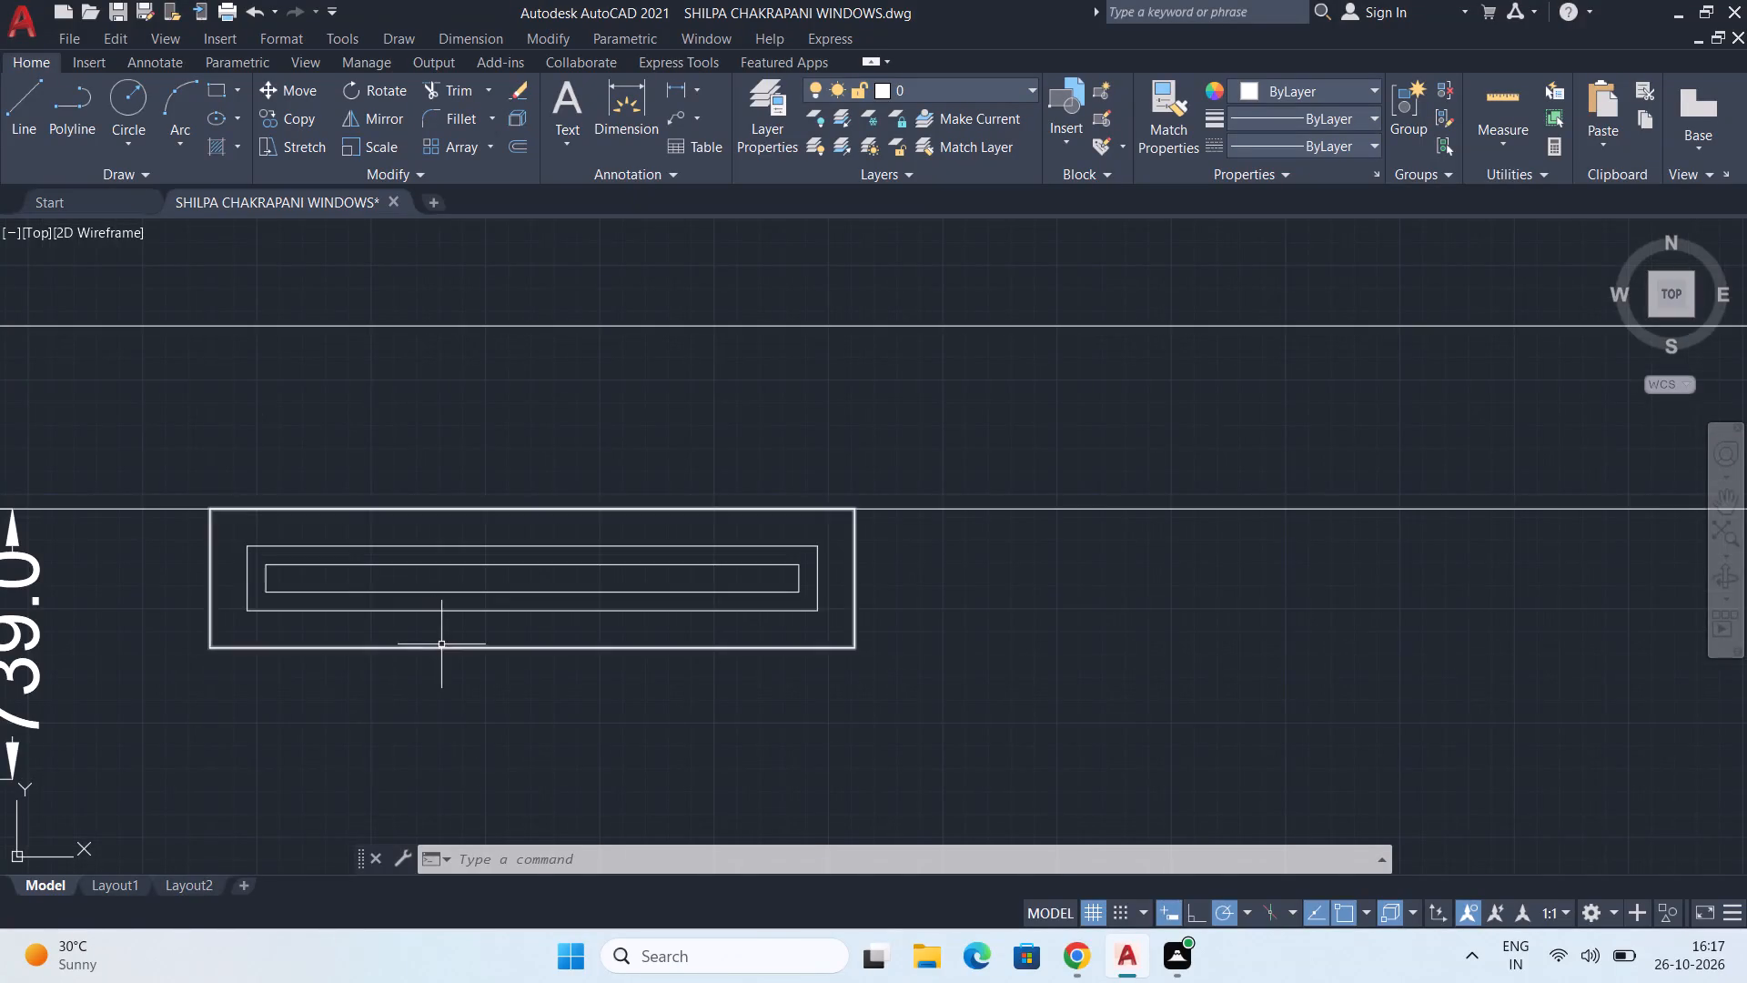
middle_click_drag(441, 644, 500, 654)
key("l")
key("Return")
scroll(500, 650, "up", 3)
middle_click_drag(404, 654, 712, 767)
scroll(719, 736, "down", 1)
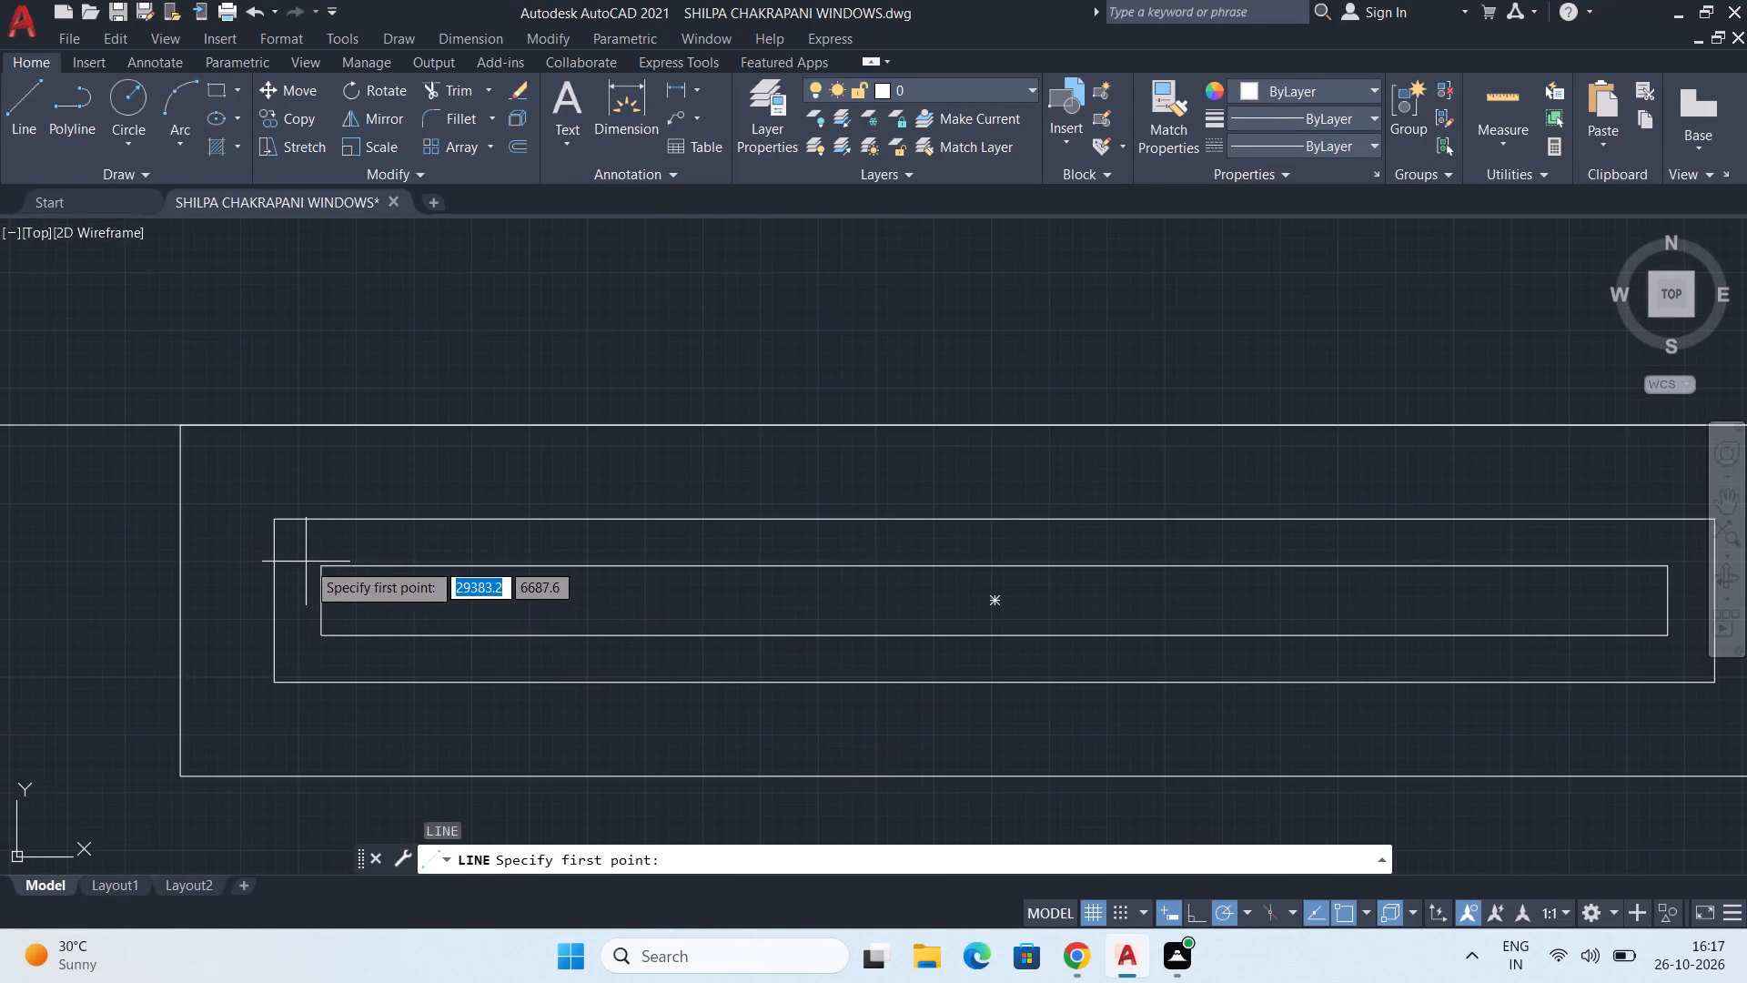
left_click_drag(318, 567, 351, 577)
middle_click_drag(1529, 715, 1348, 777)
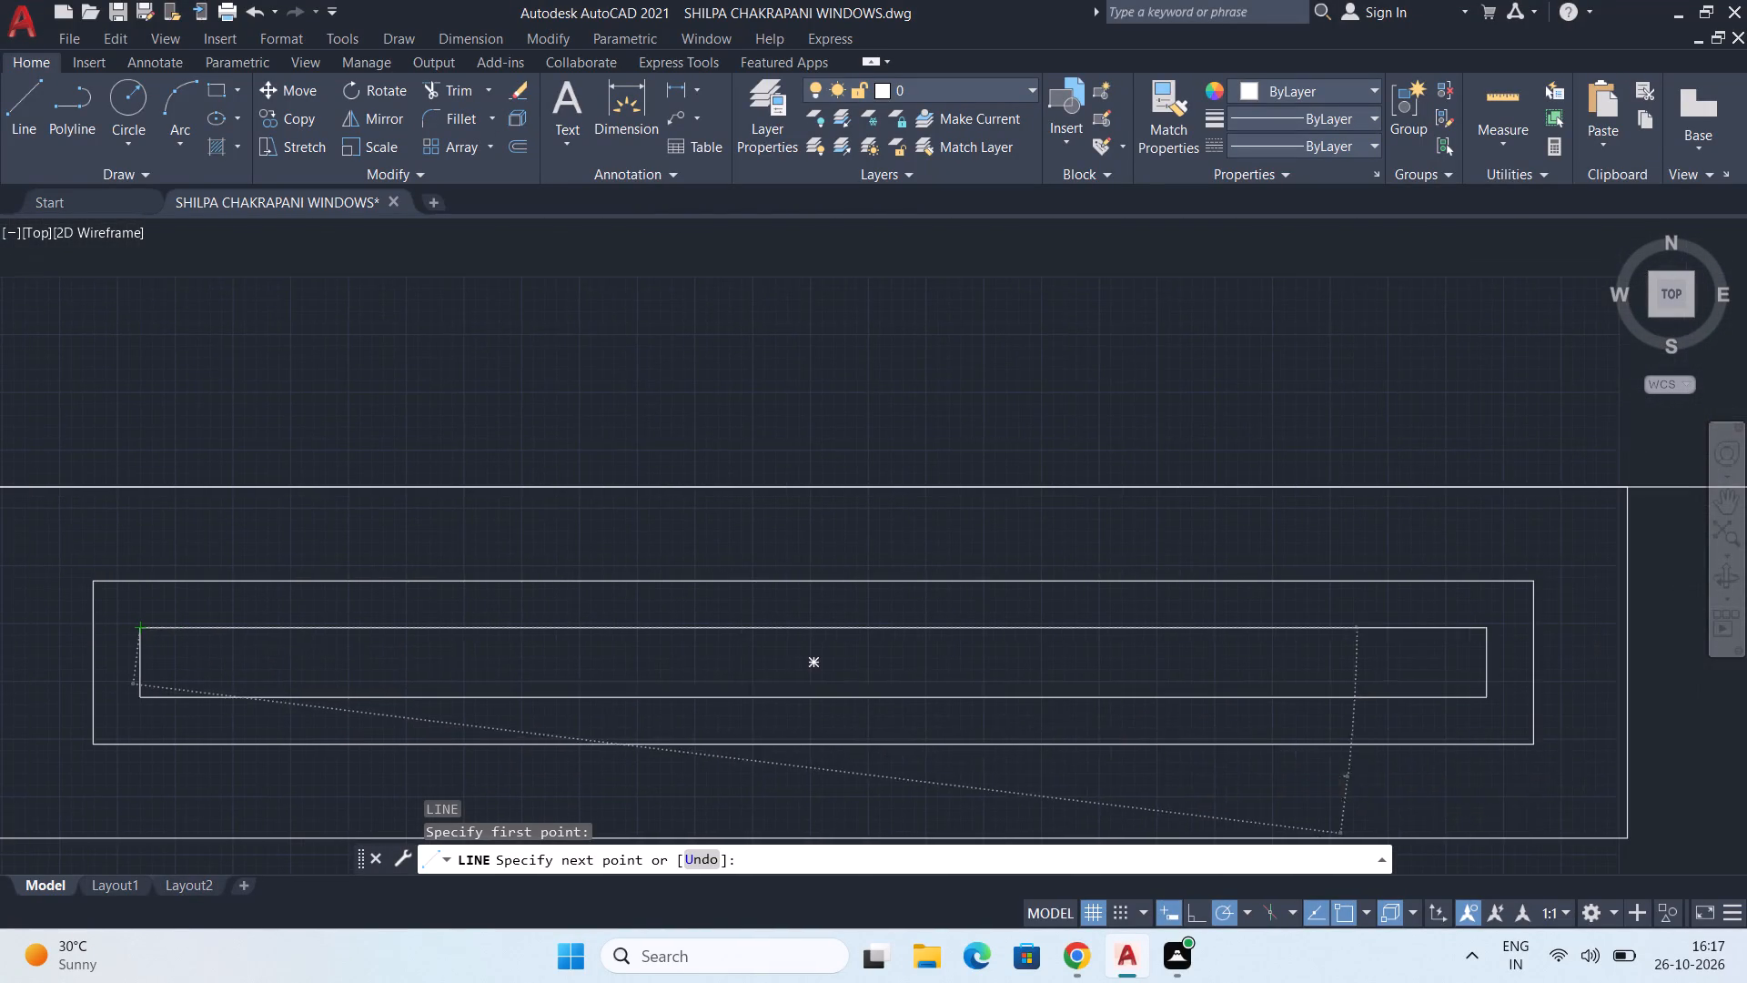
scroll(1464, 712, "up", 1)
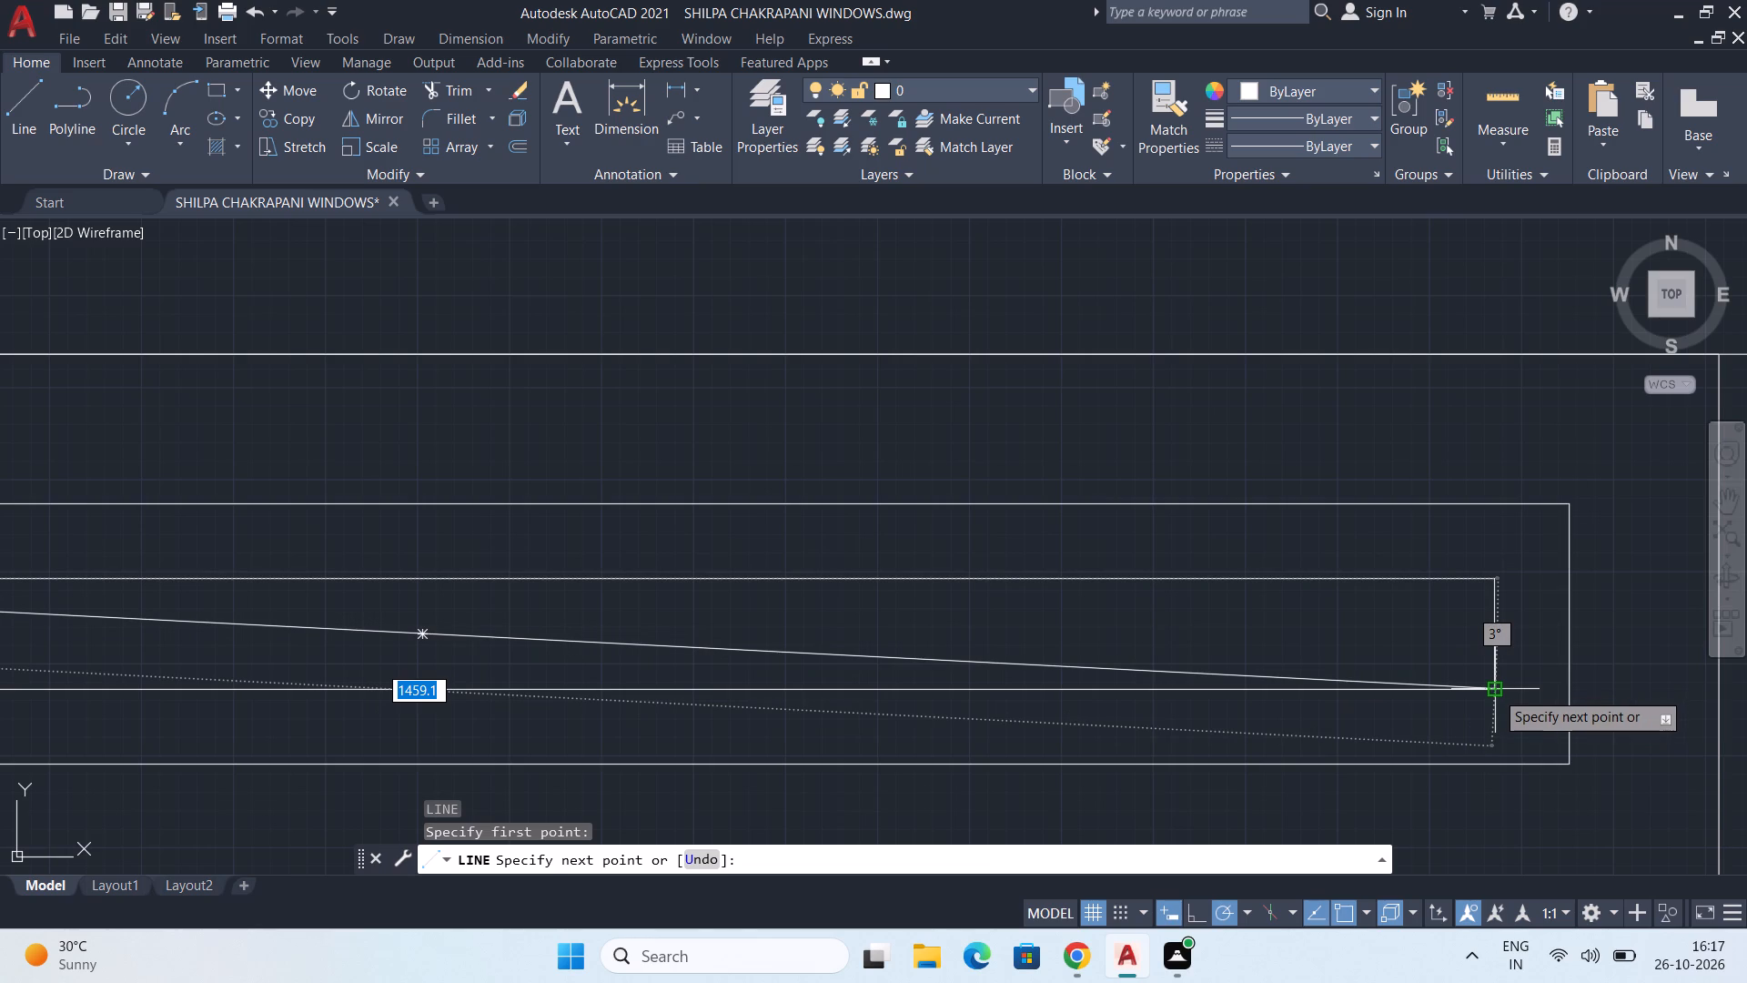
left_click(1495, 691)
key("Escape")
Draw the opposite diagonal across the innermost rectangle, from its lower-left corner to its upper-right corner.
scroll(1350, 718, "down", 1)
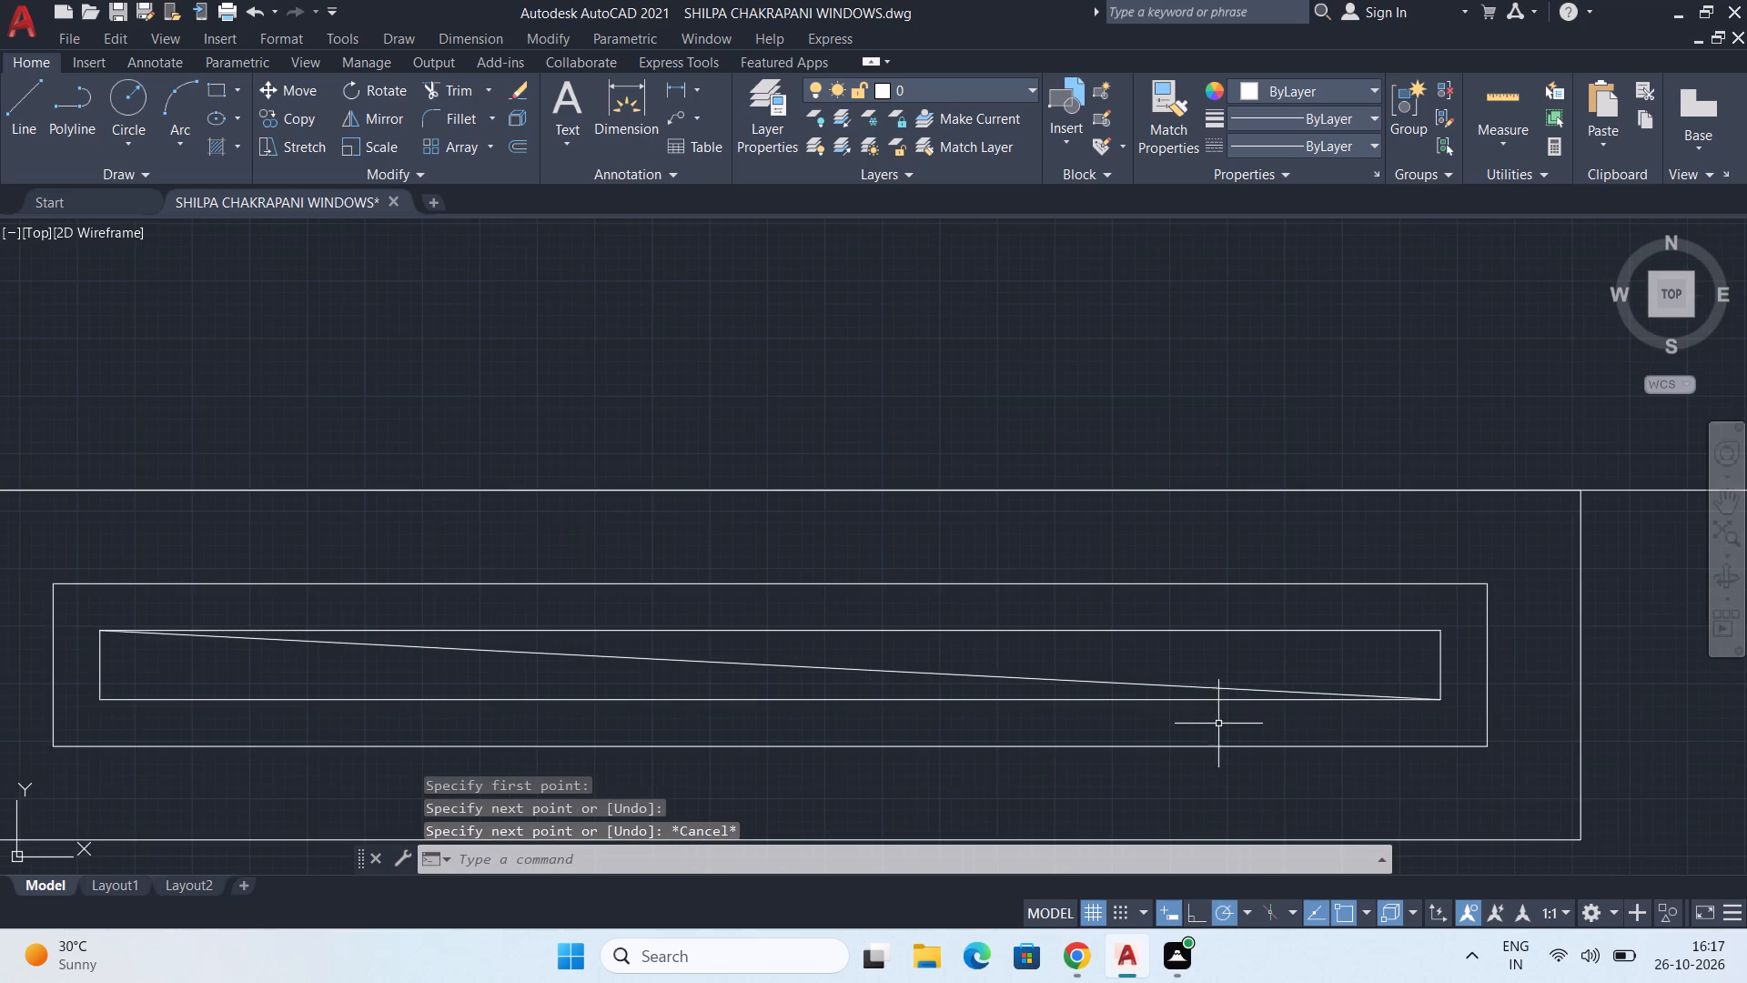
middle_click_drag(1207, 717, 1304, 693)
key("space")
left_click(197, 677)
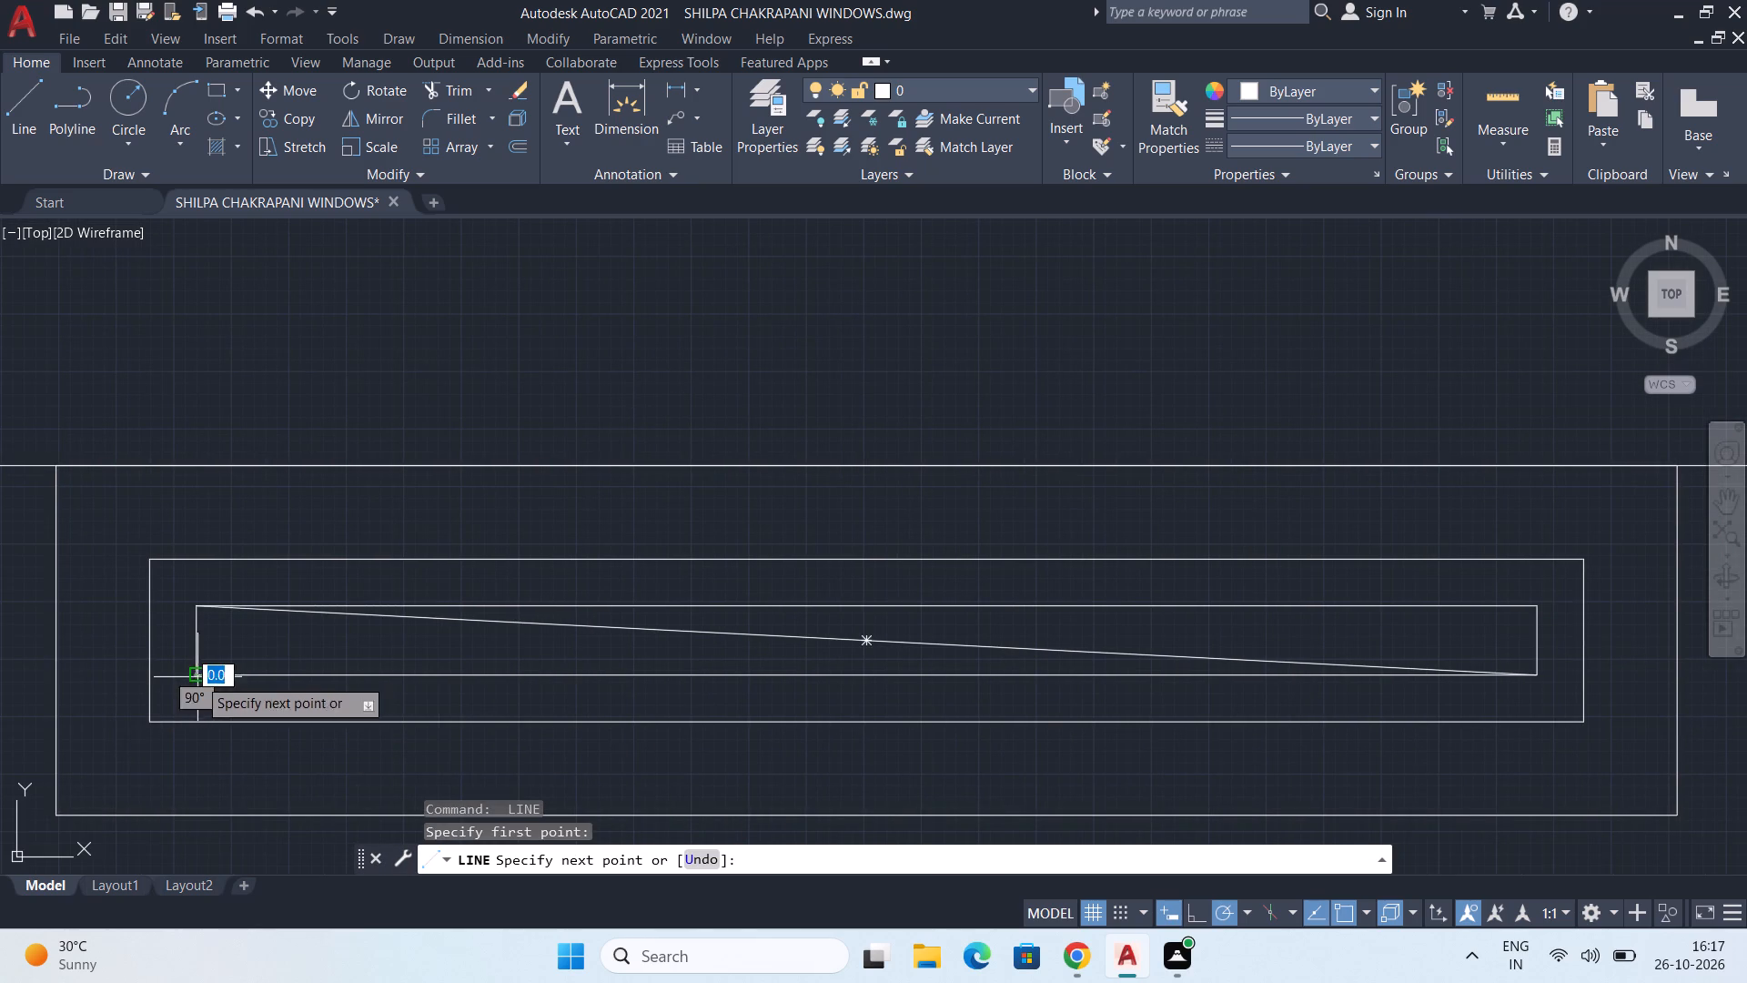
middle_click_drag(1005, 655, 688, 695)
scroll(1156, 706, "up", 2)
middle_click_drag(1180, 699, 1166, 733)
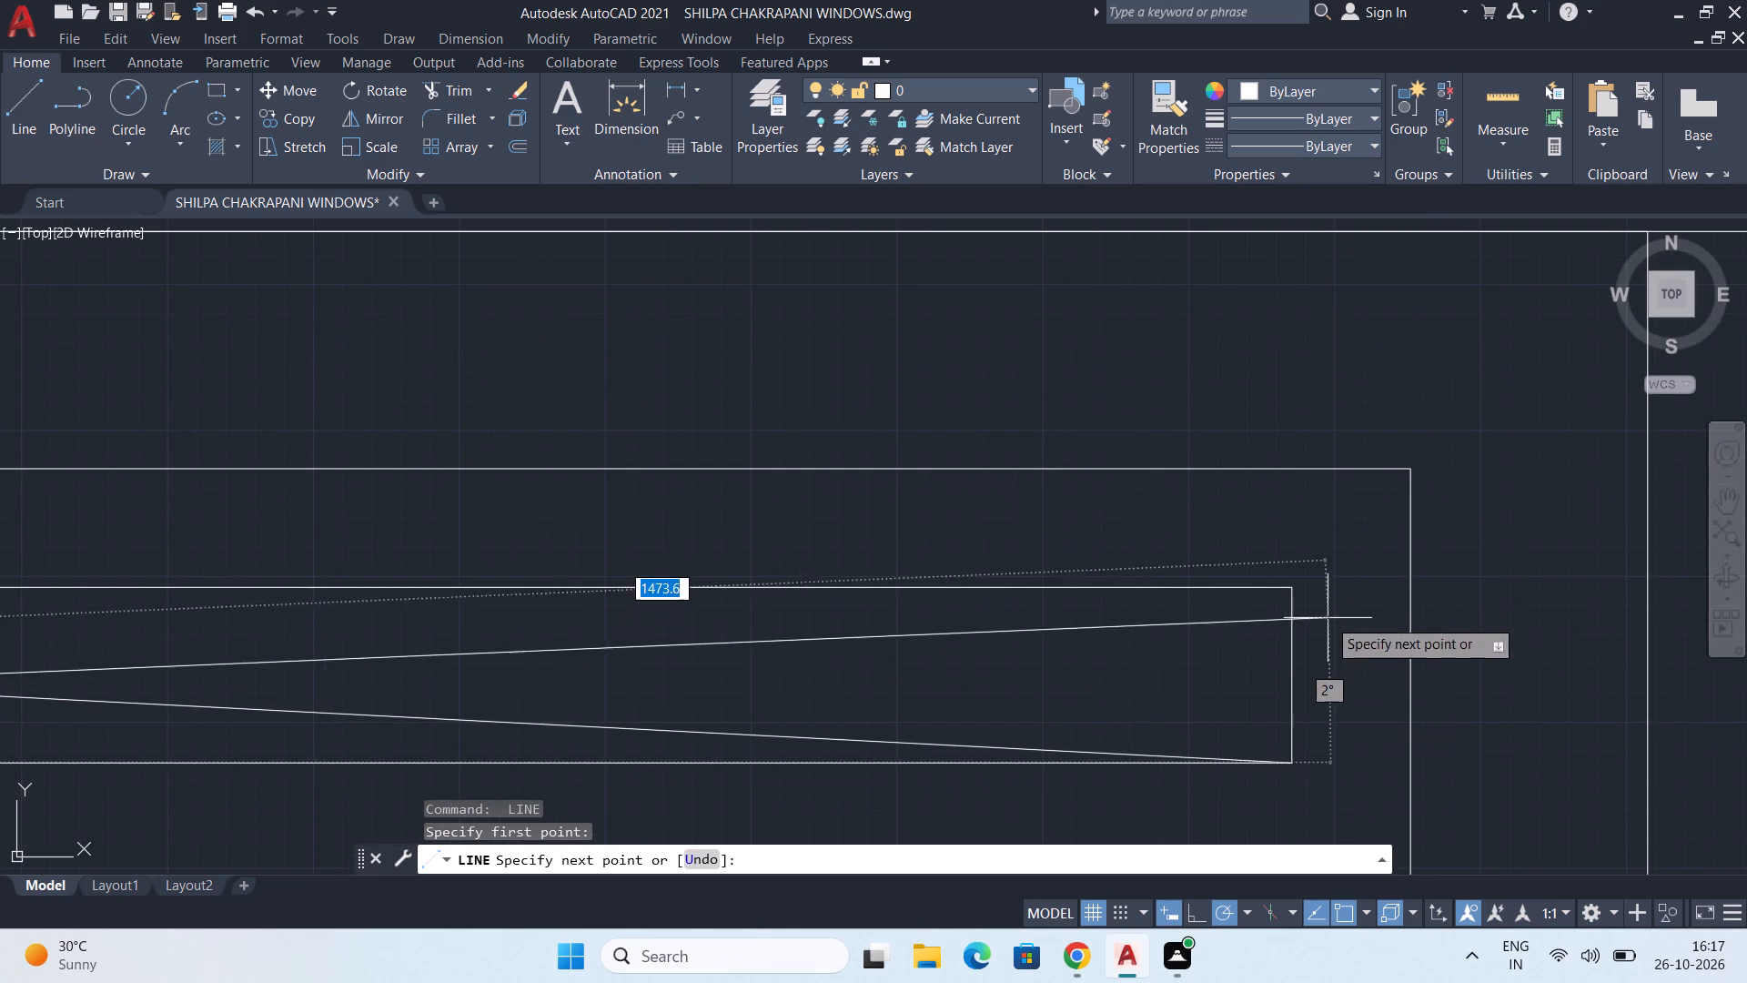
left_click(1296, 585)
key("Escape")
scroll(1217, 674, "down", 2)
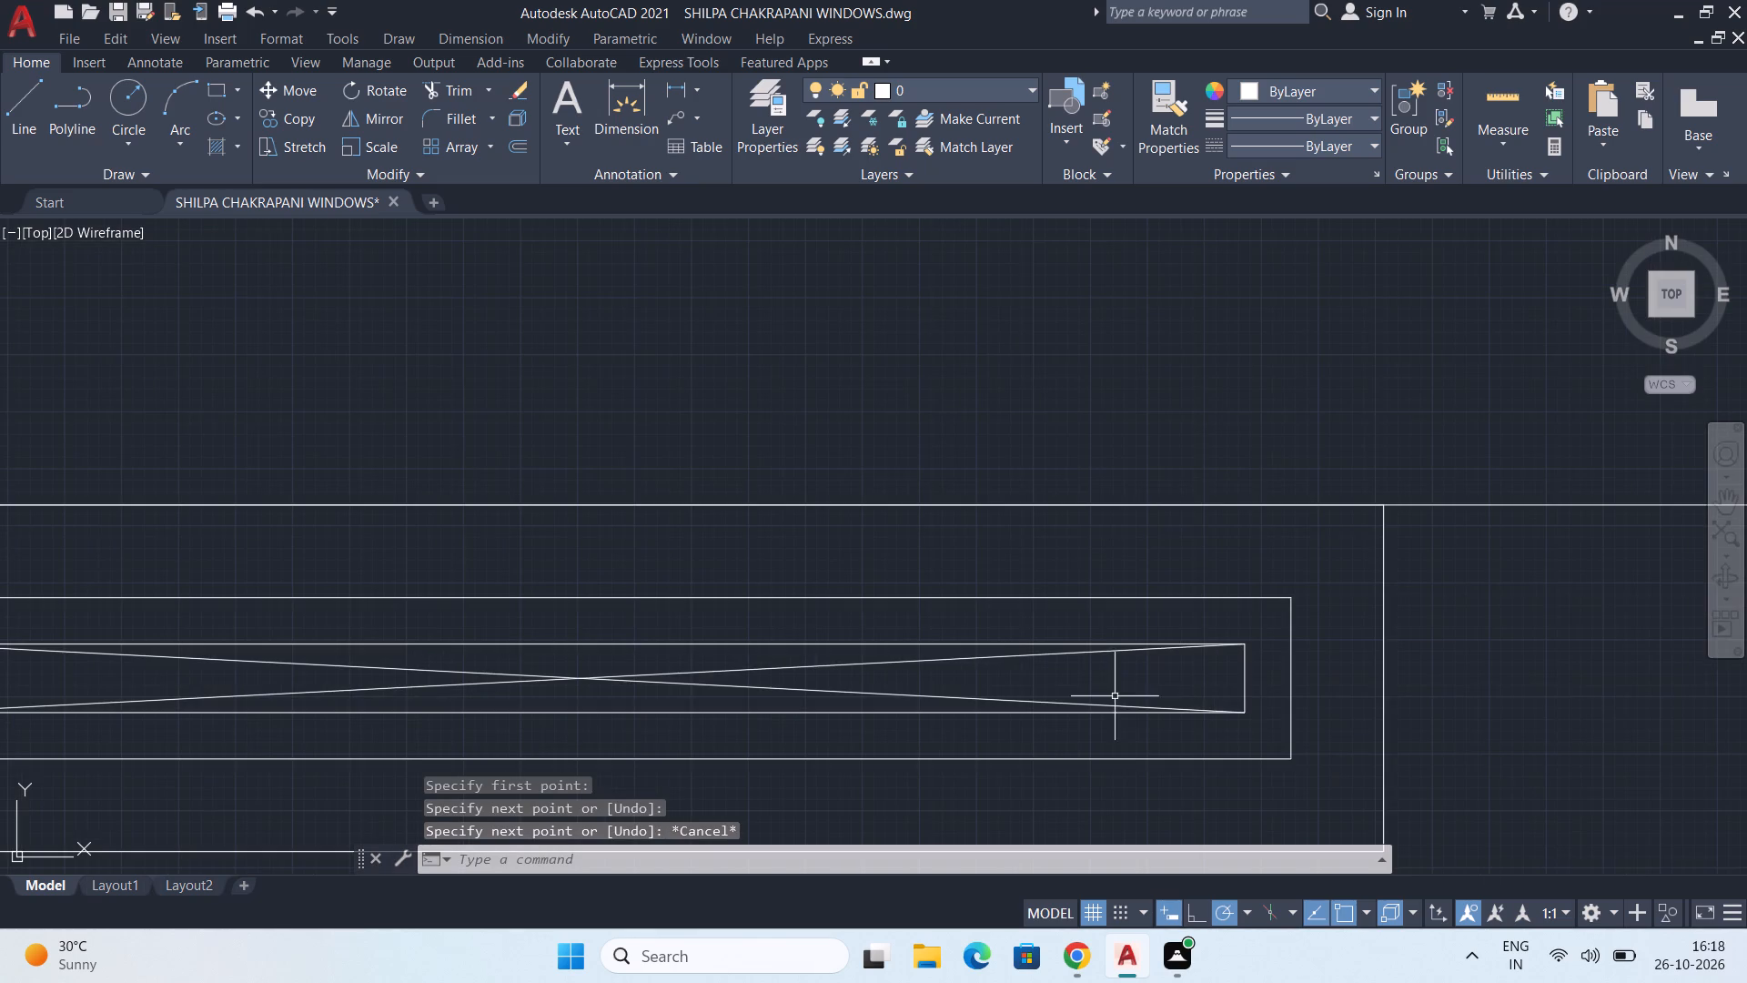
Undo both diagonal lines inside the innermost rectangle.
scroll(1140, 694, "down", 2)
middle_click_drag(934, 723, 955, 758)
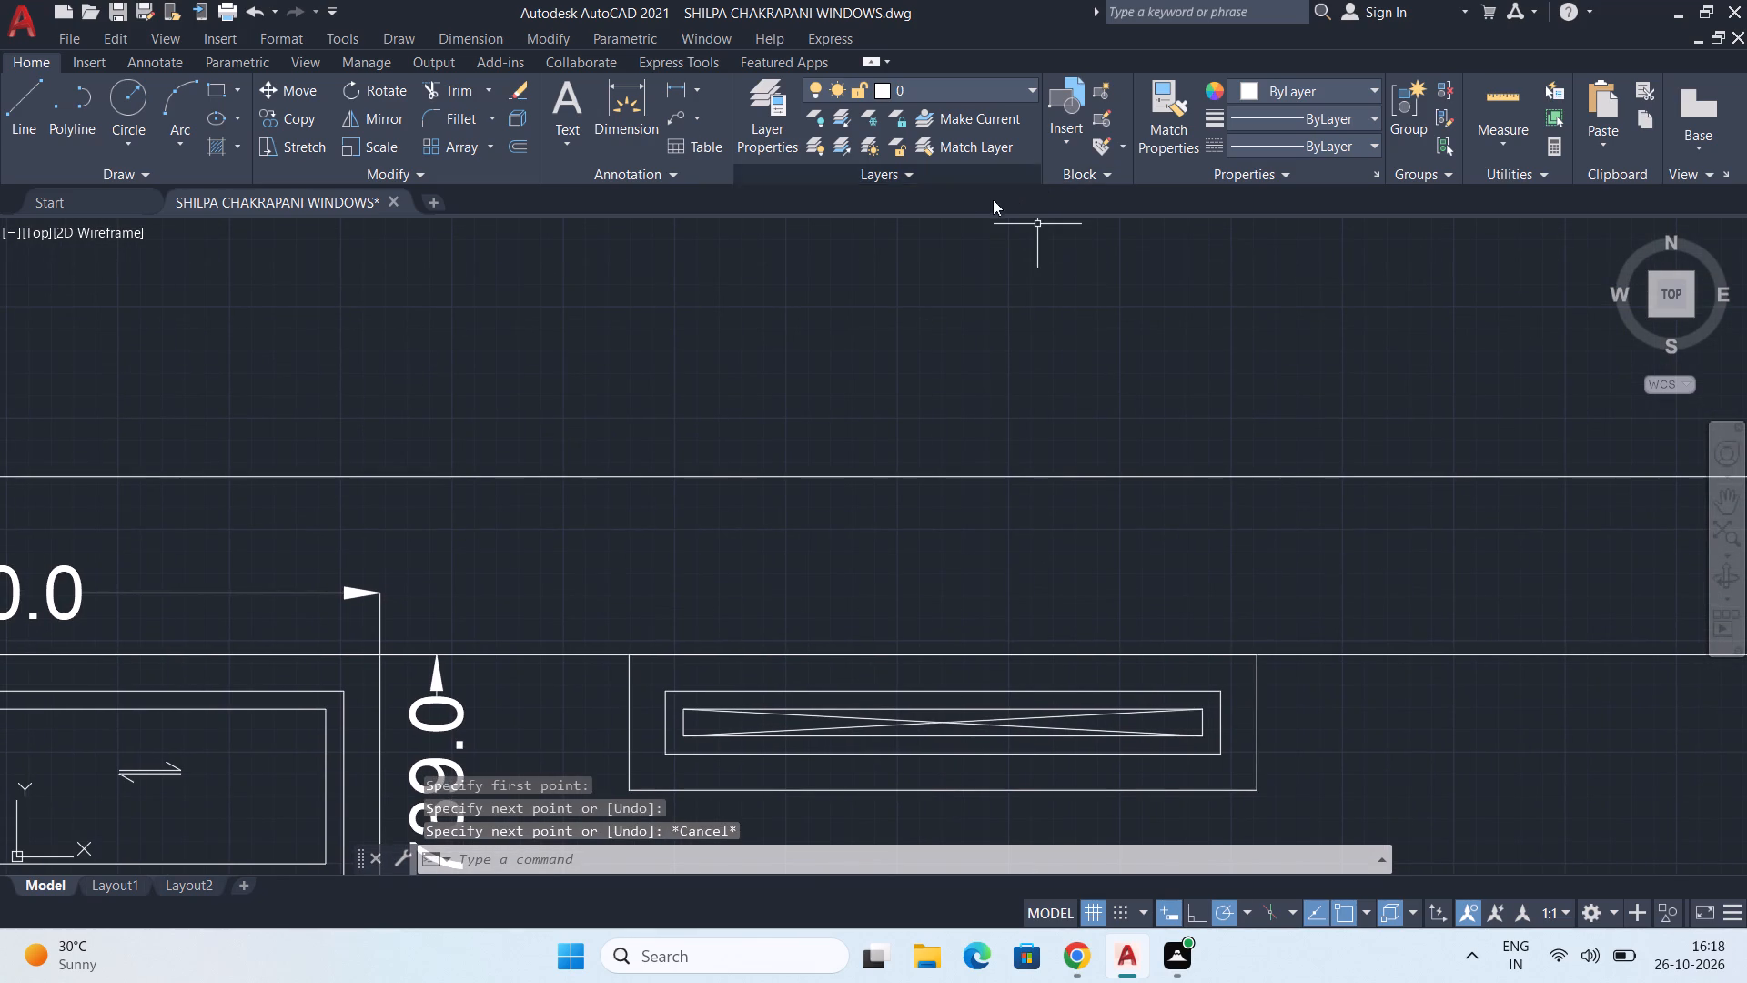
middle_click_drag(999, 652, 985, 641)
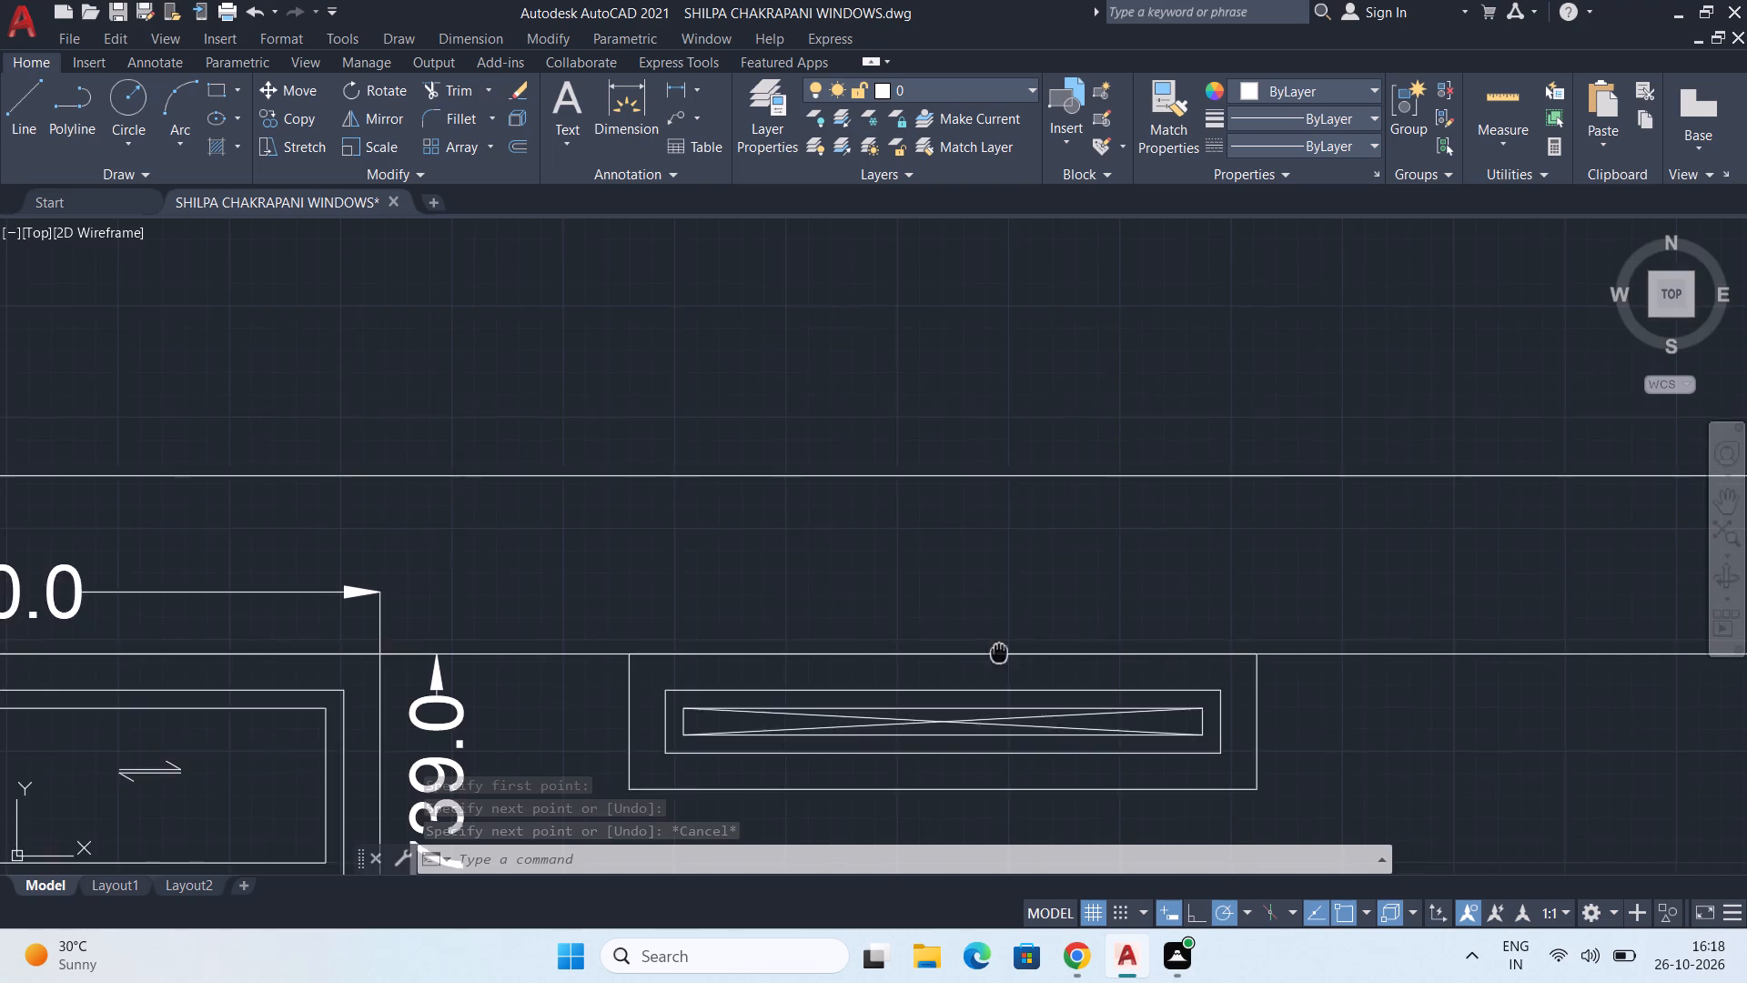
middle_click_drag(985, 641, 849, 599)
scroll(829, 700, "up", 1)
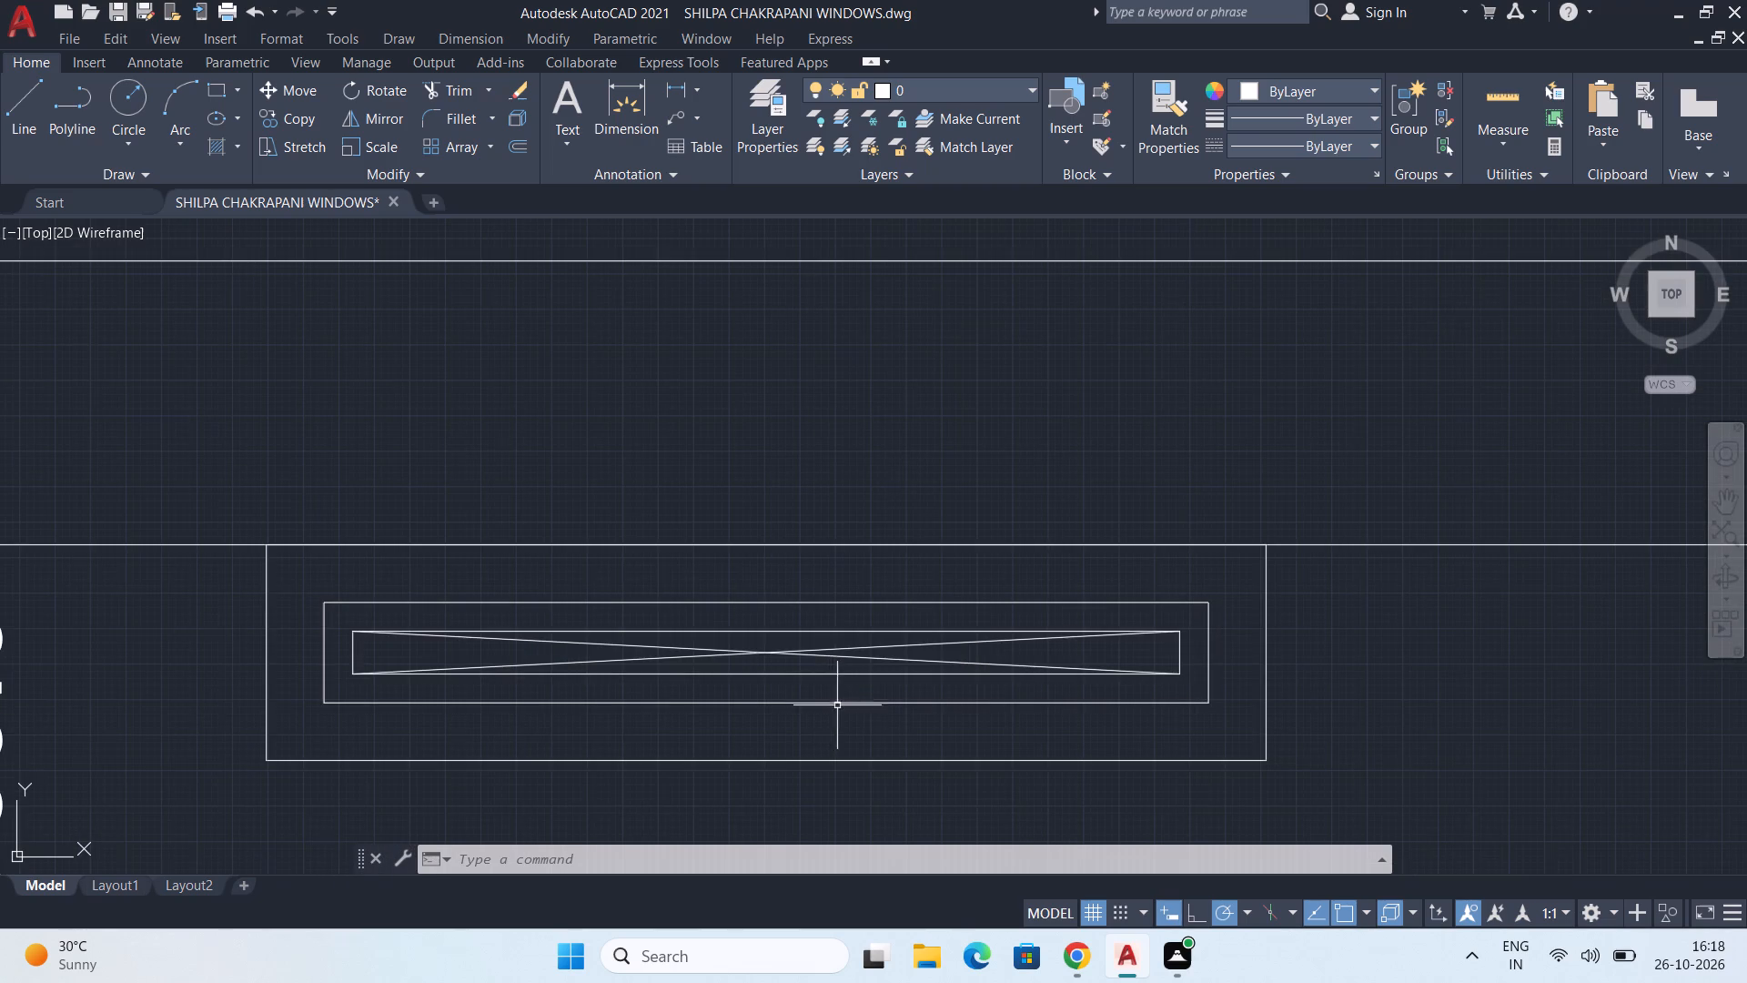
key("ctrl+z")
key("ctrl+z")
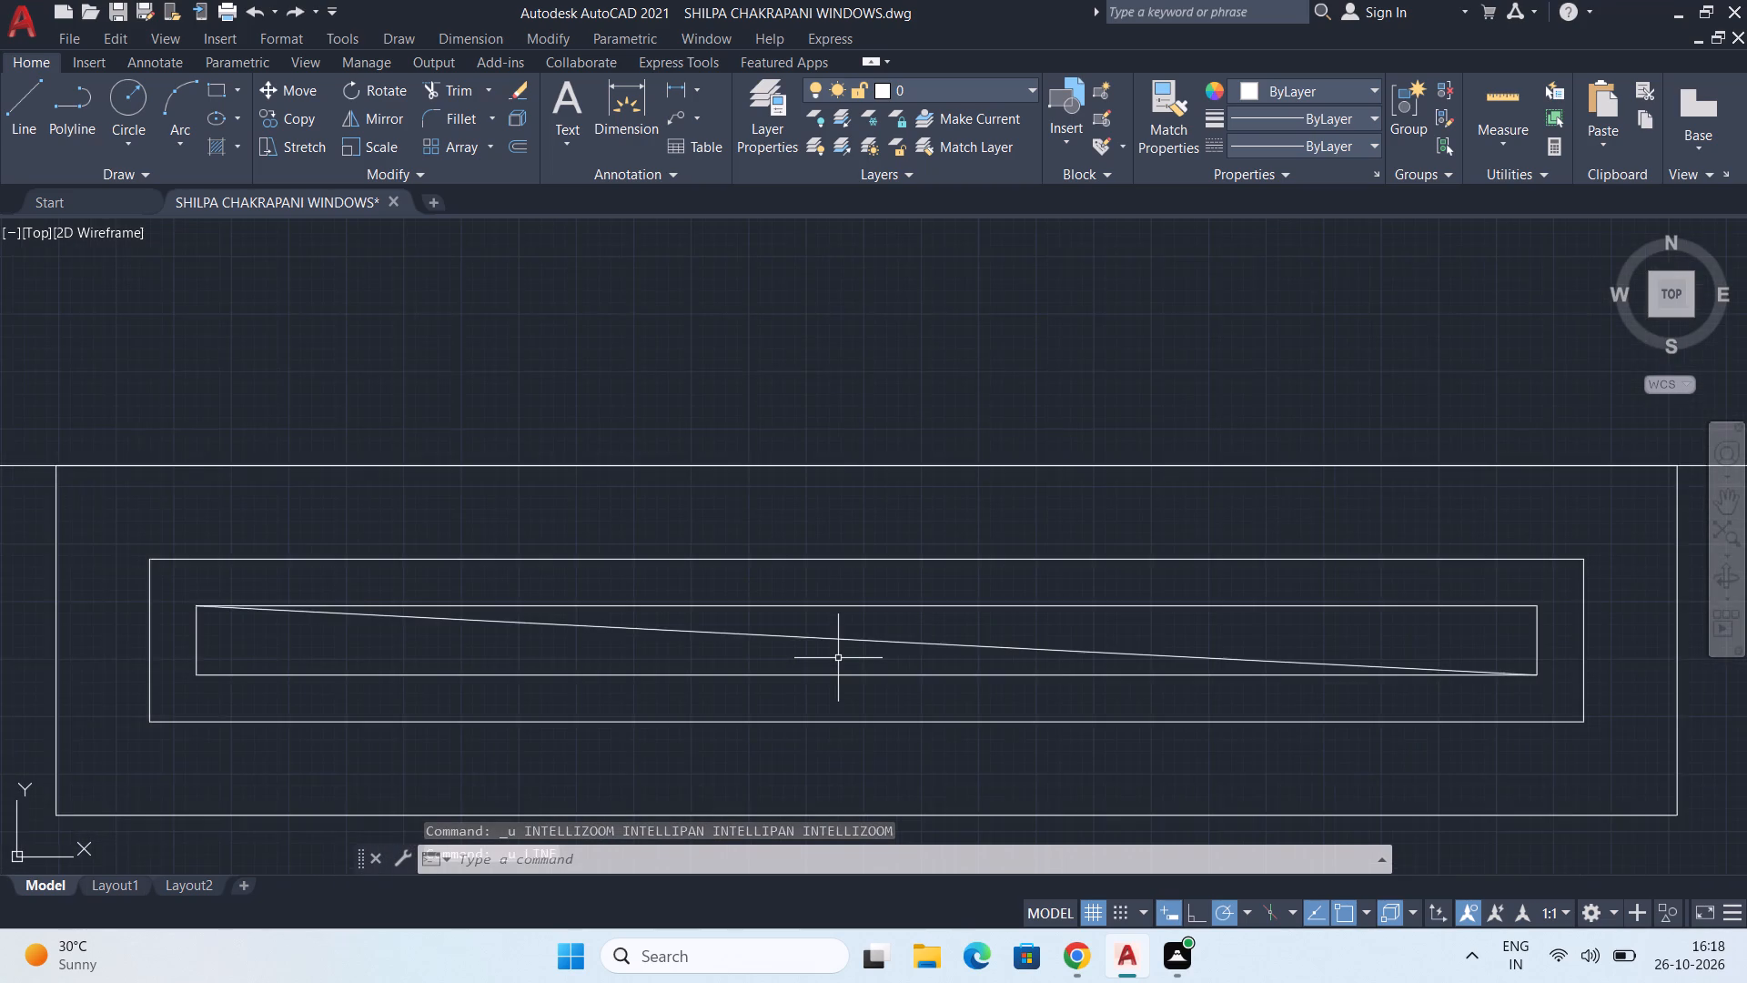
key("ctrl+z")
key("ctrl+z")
Draw a vertical line from the midpoint of the innermost rectangle's top edge straight down to its bottom edge.
middle_click_drag(694, 642, 756, 642)
key("l")
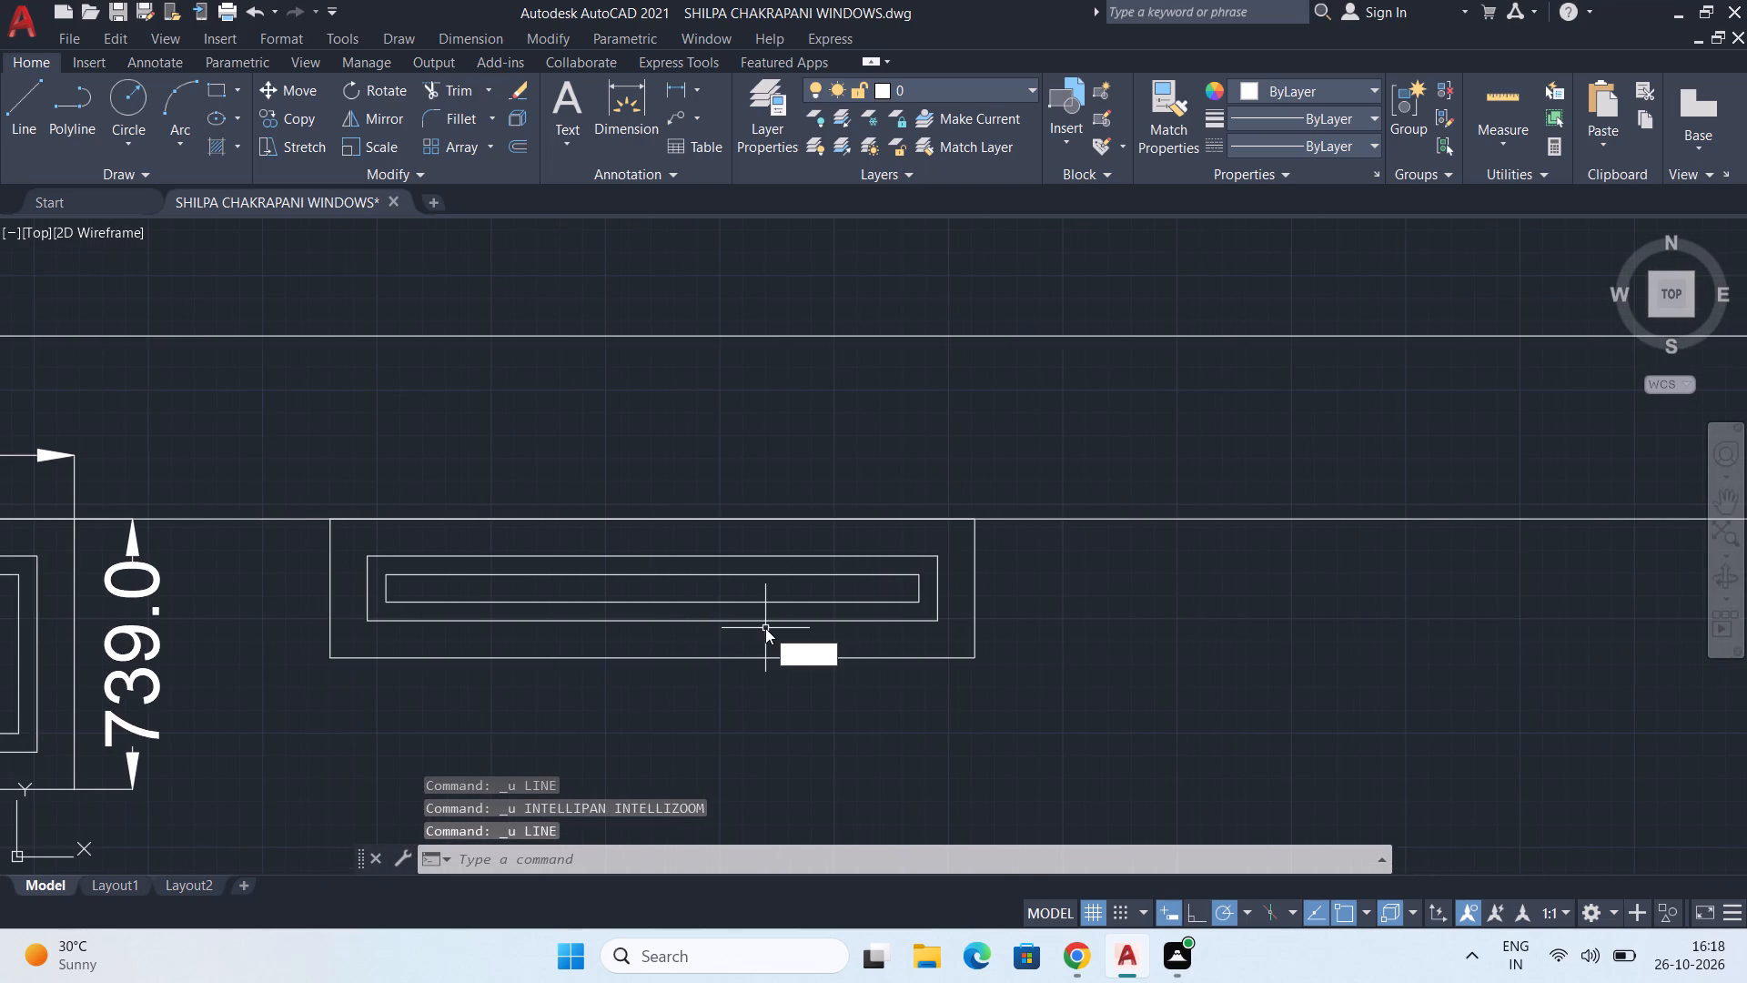
key("Return")
scroll(639, 586, "up", 2)
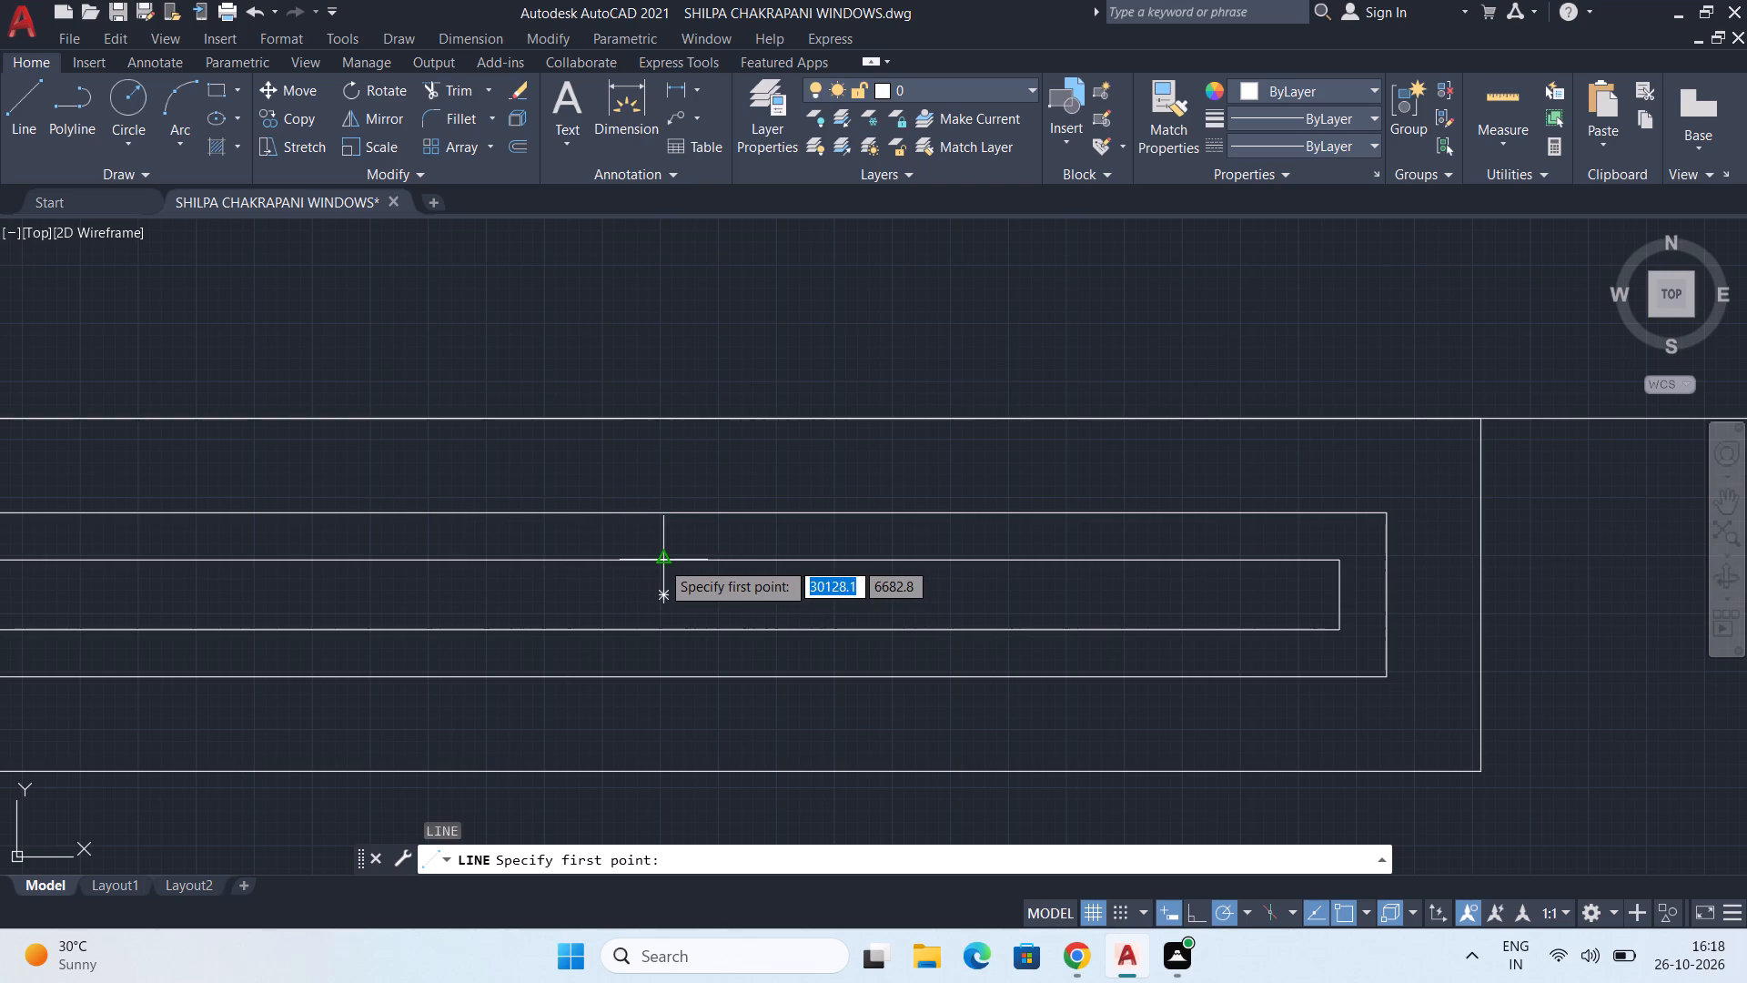
left_click(661, 561)
scroll(661, 640, "down", 1)
middle_click_drag(658, 650, 705, 607)
scroll(706, 607, "up", 2)
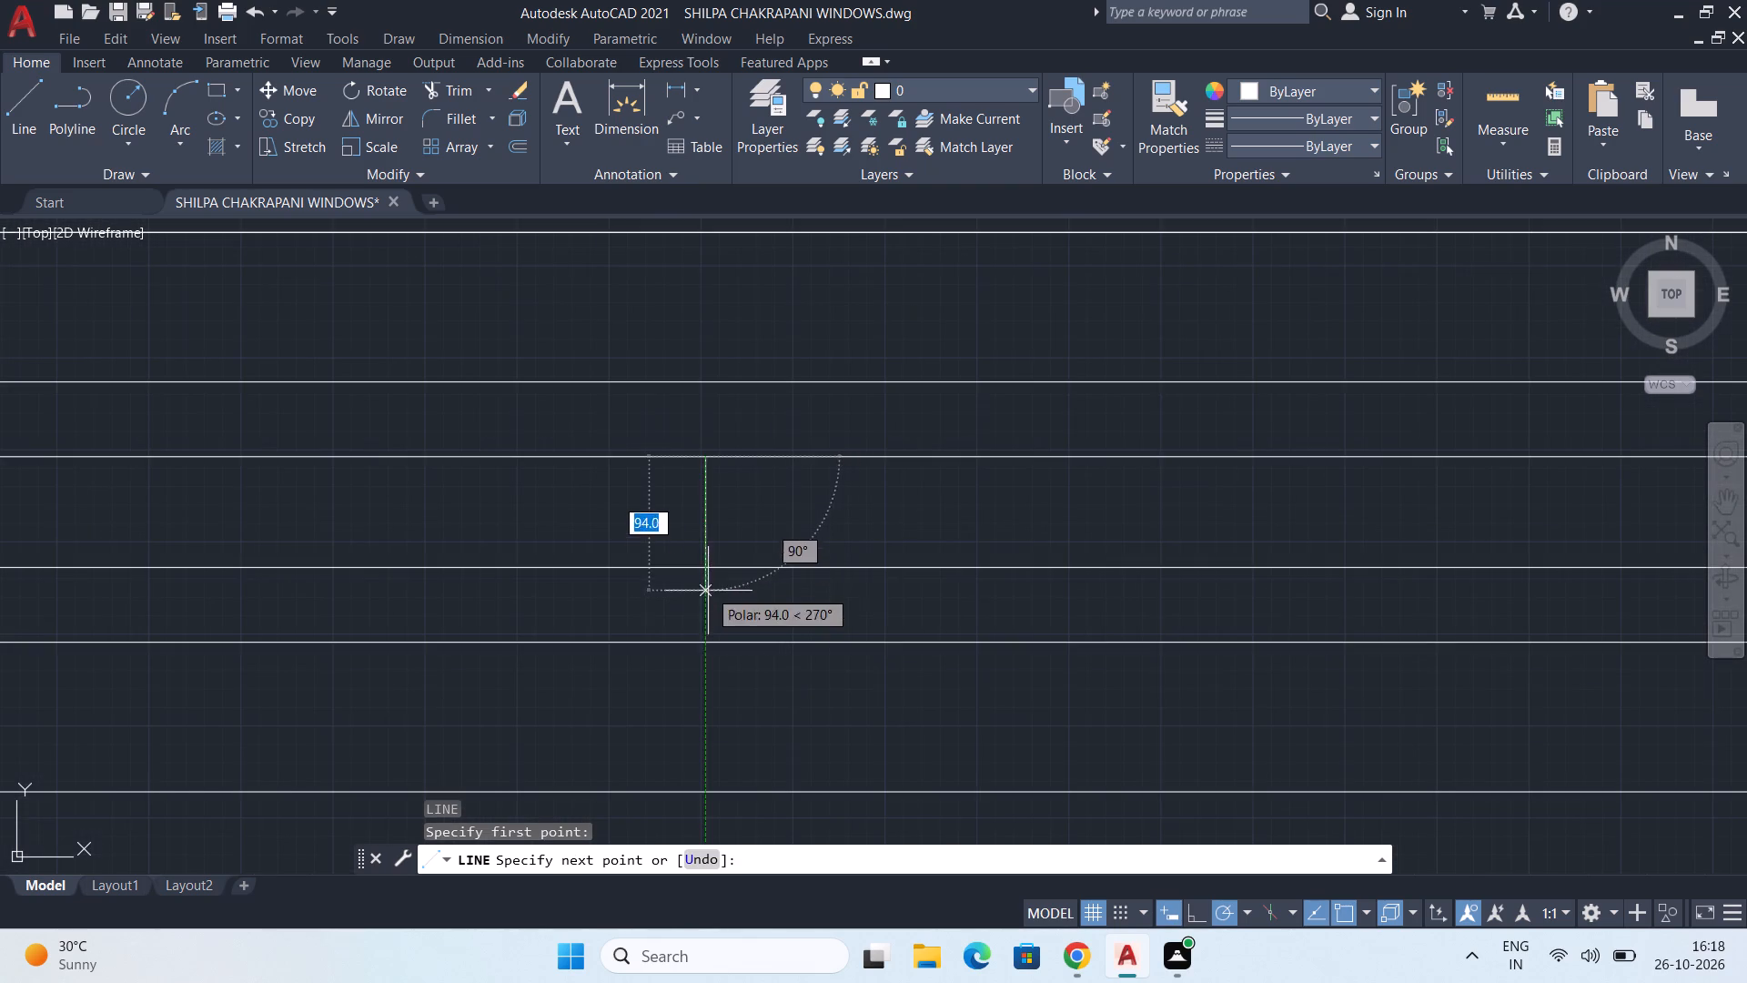
left_click(708, 572)
key("Escape")
Add a linear dimension for the window's outer width, placed above it in line with the neighbouring 2300 dimension.
scroll(708, 572, "down", 3)
middle_click_drag(719, 601, 735, 633)
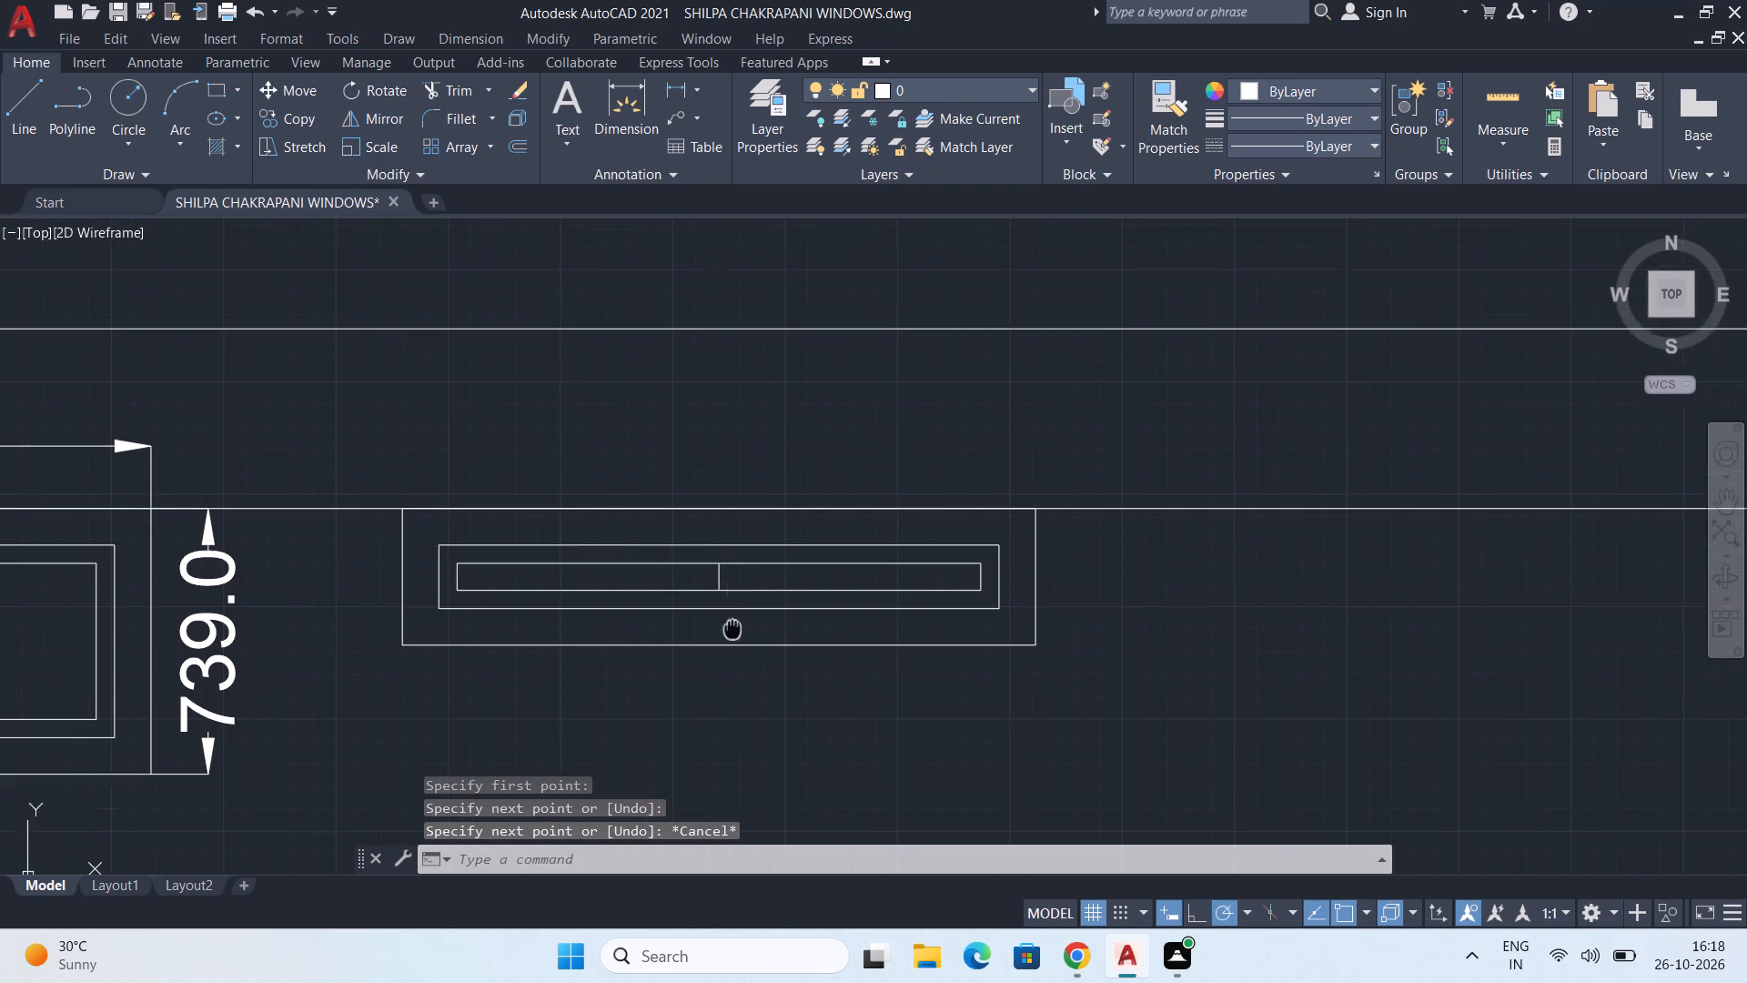
middle_click_drag(735, 633, 745, 655)
scroll(757, 625, "down", 1)
middle_click(761, 617)
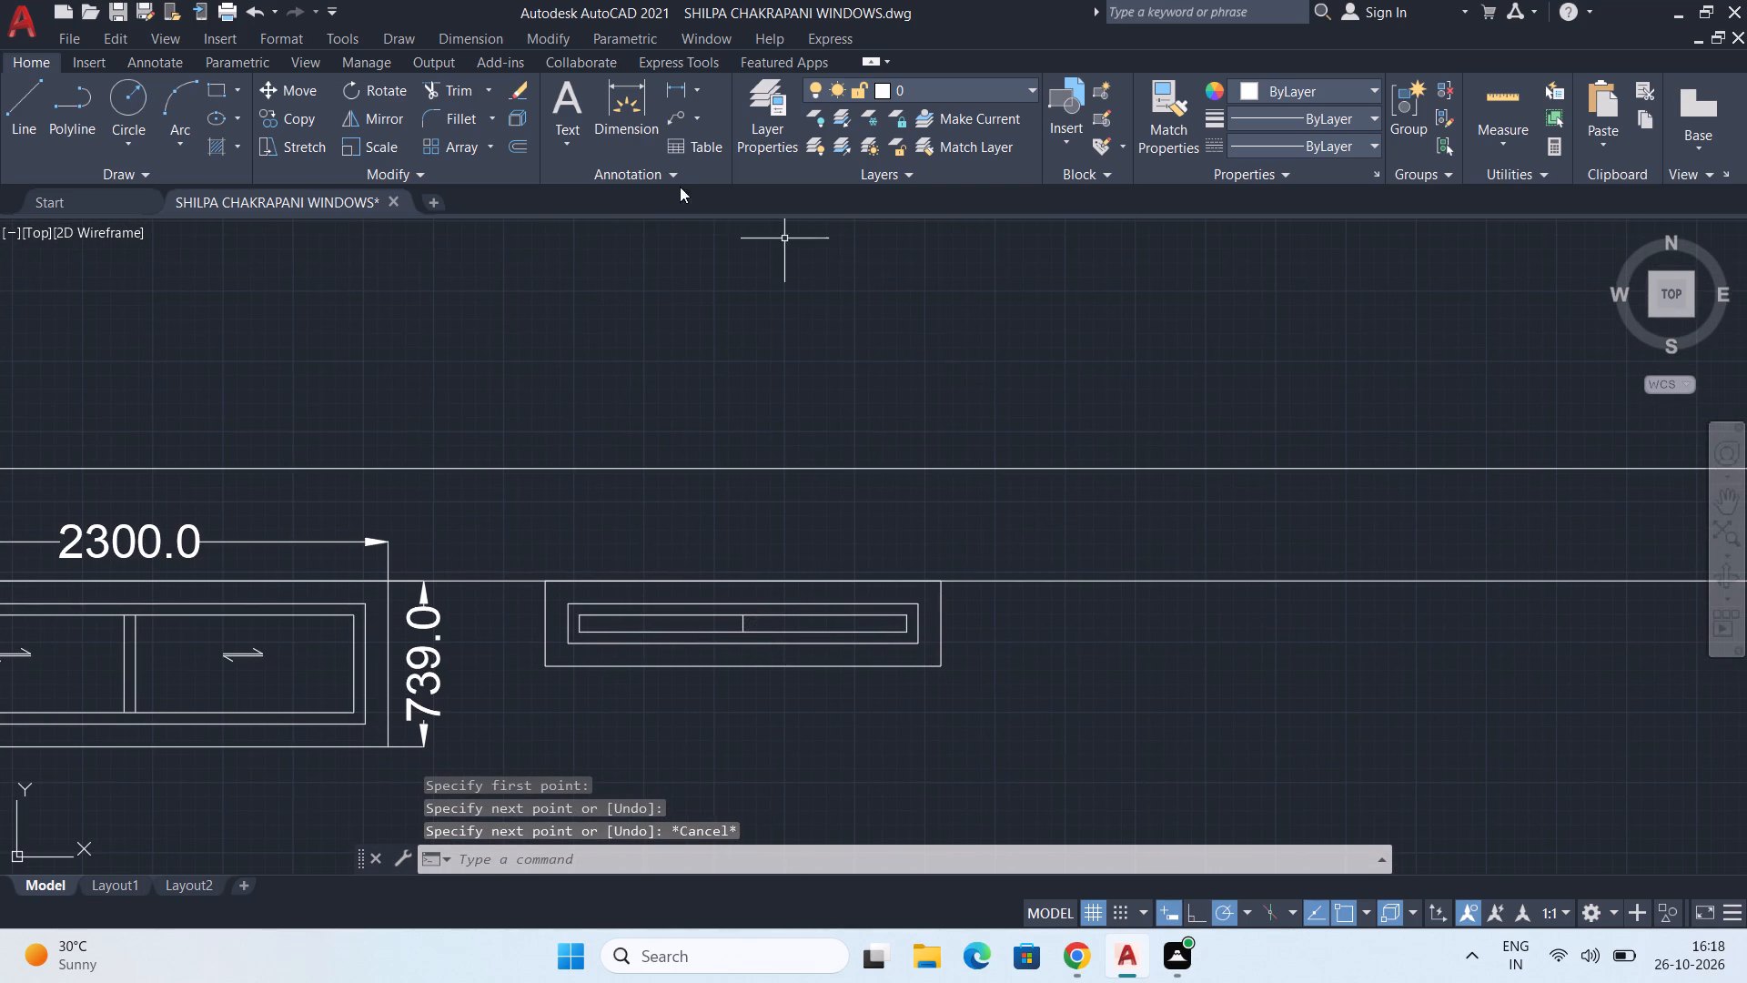
left_click(692, 86)
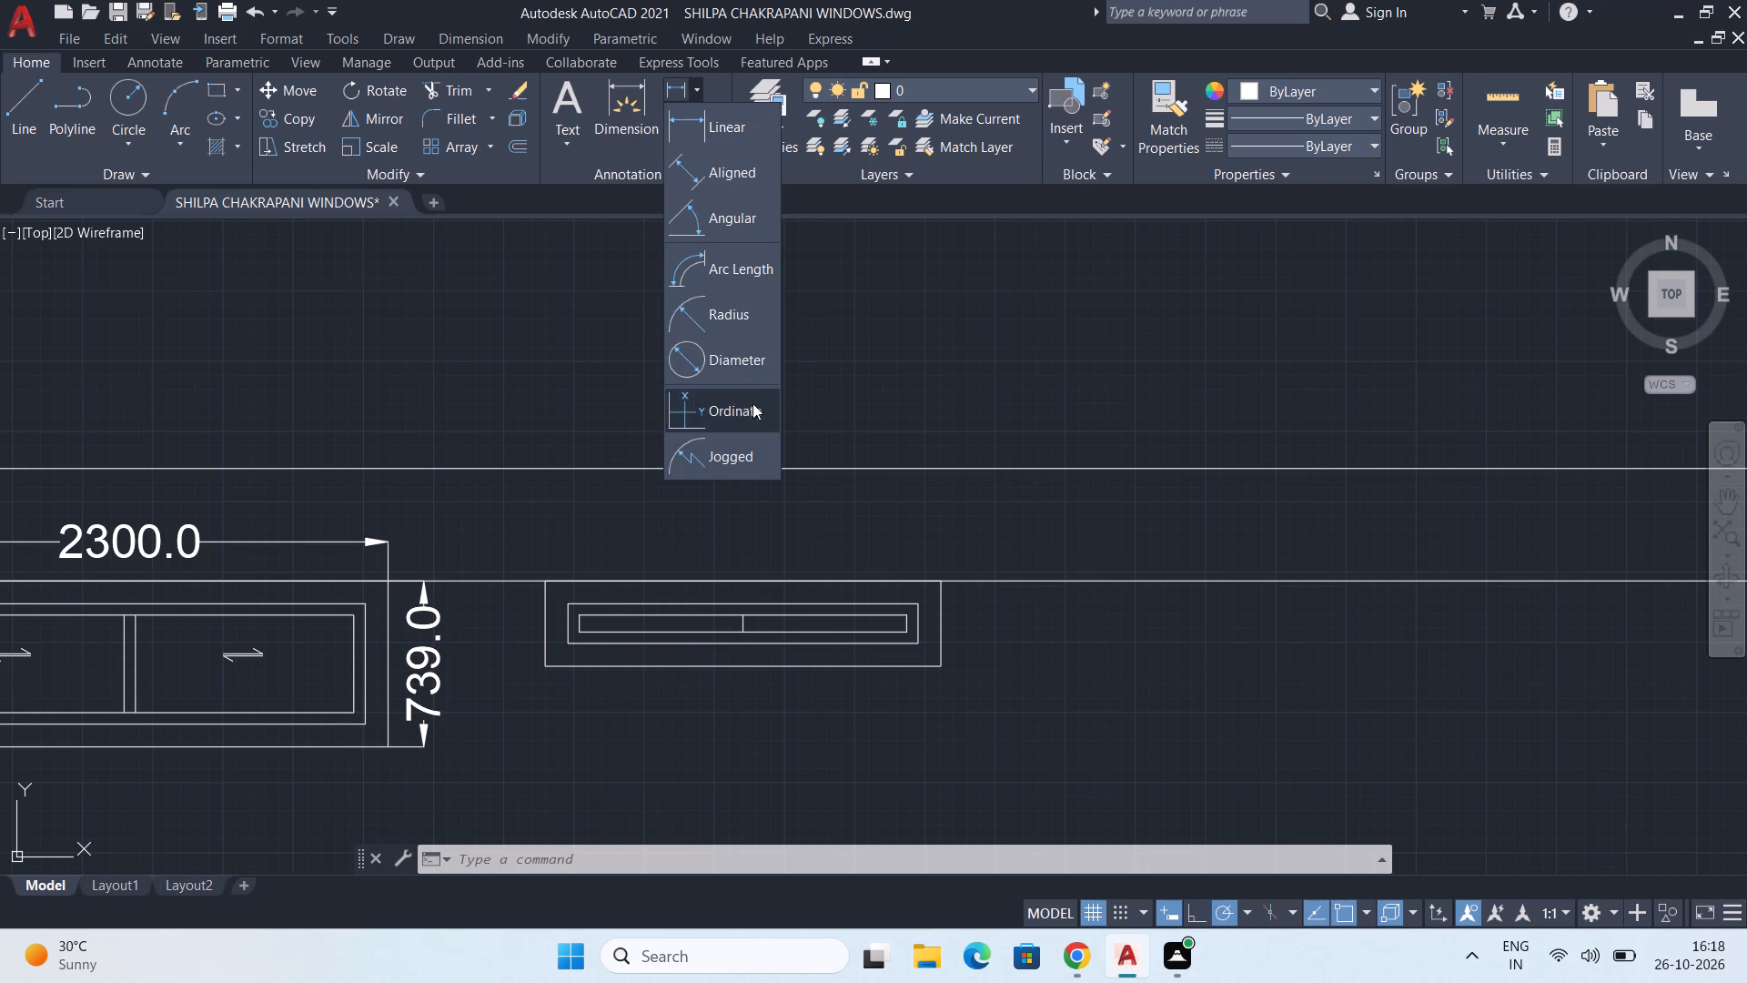
left_click(680, 83)
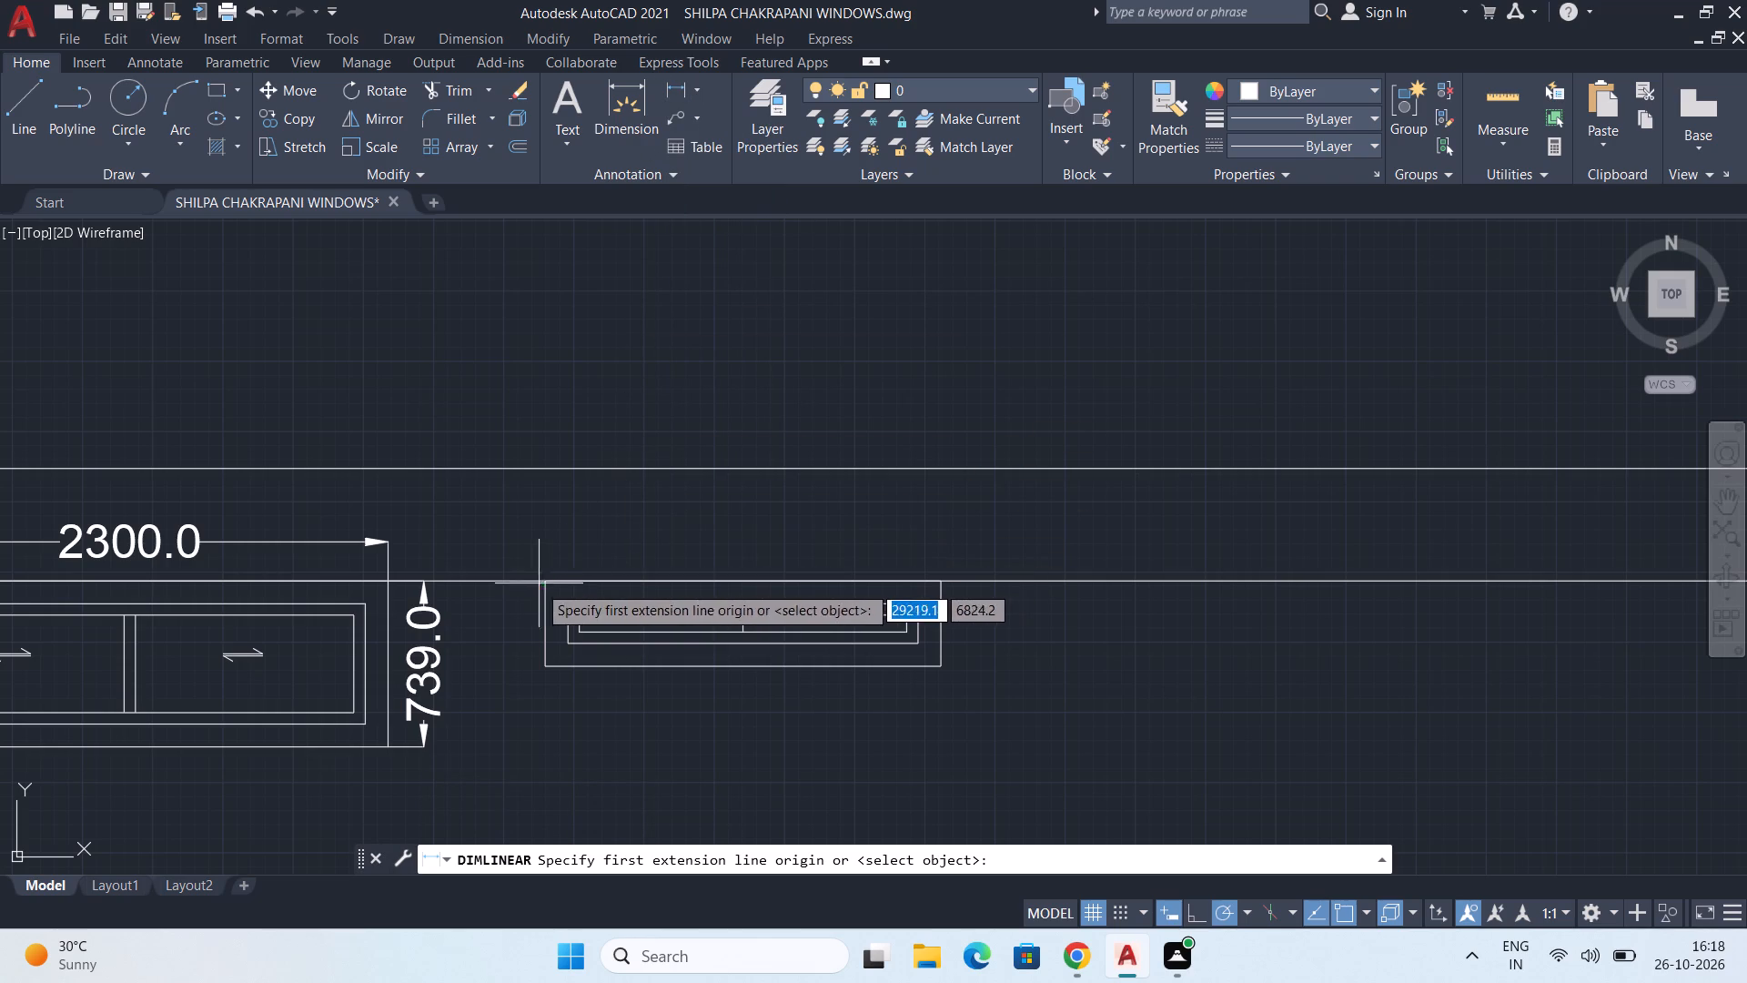
left_click(547, 583)
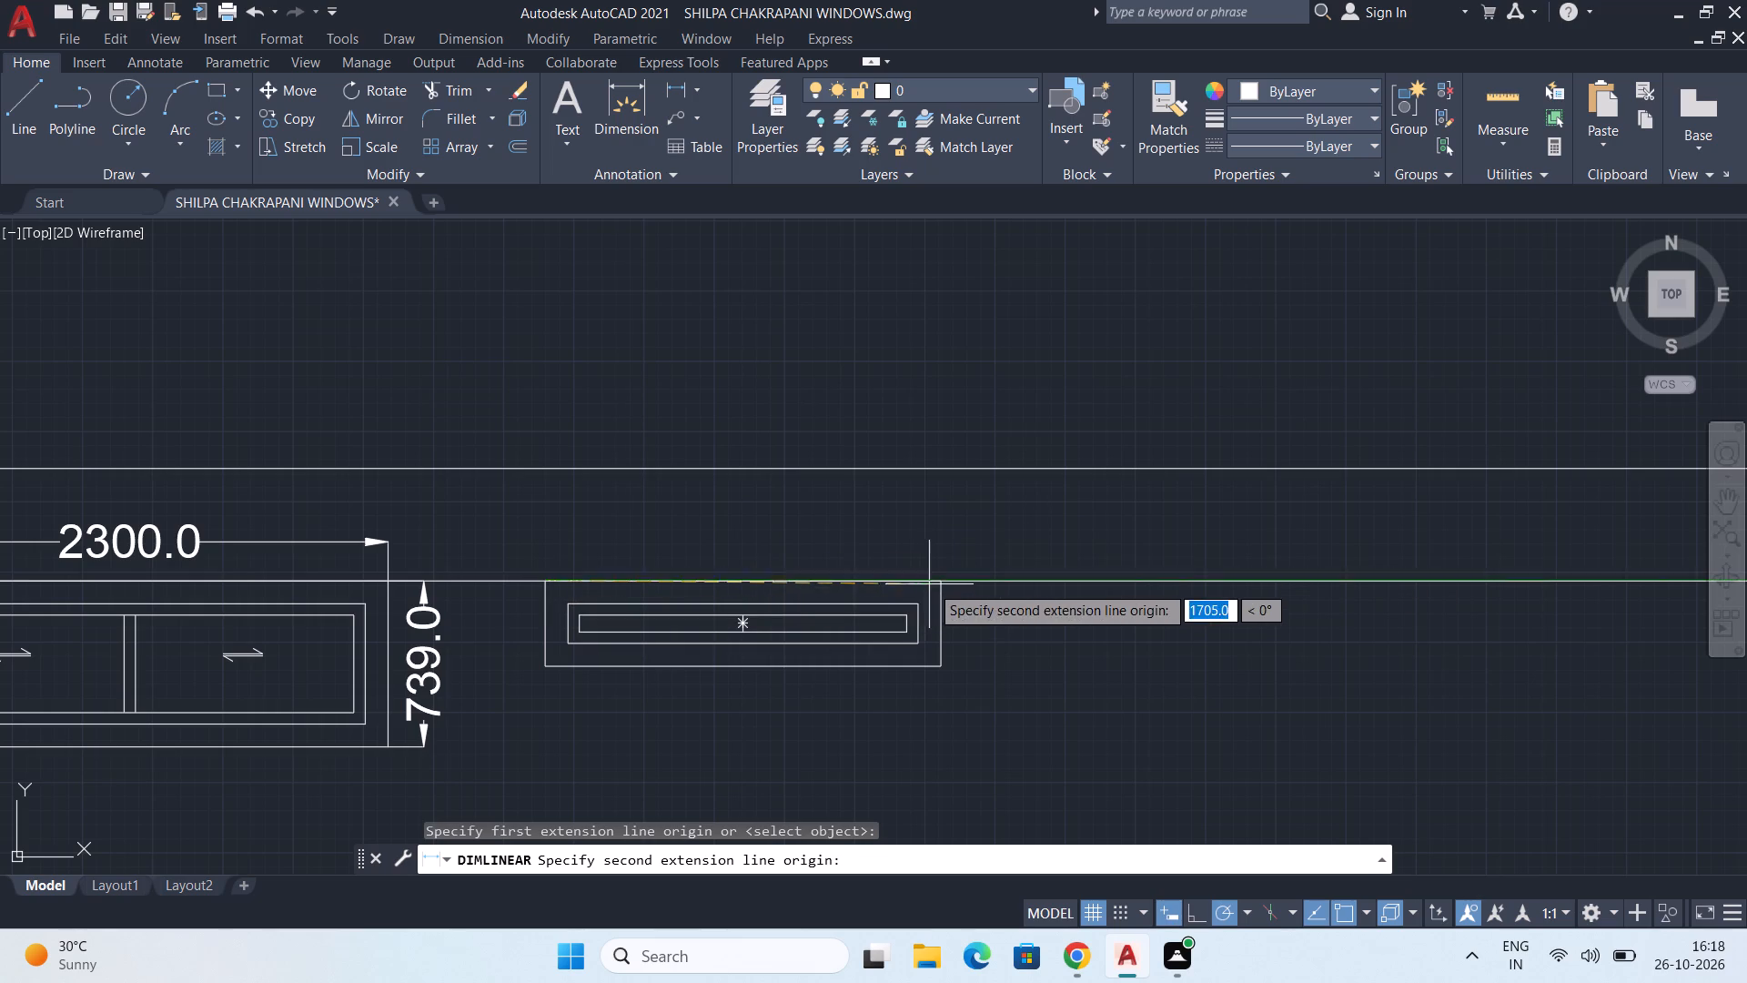
left_click(943, 581)
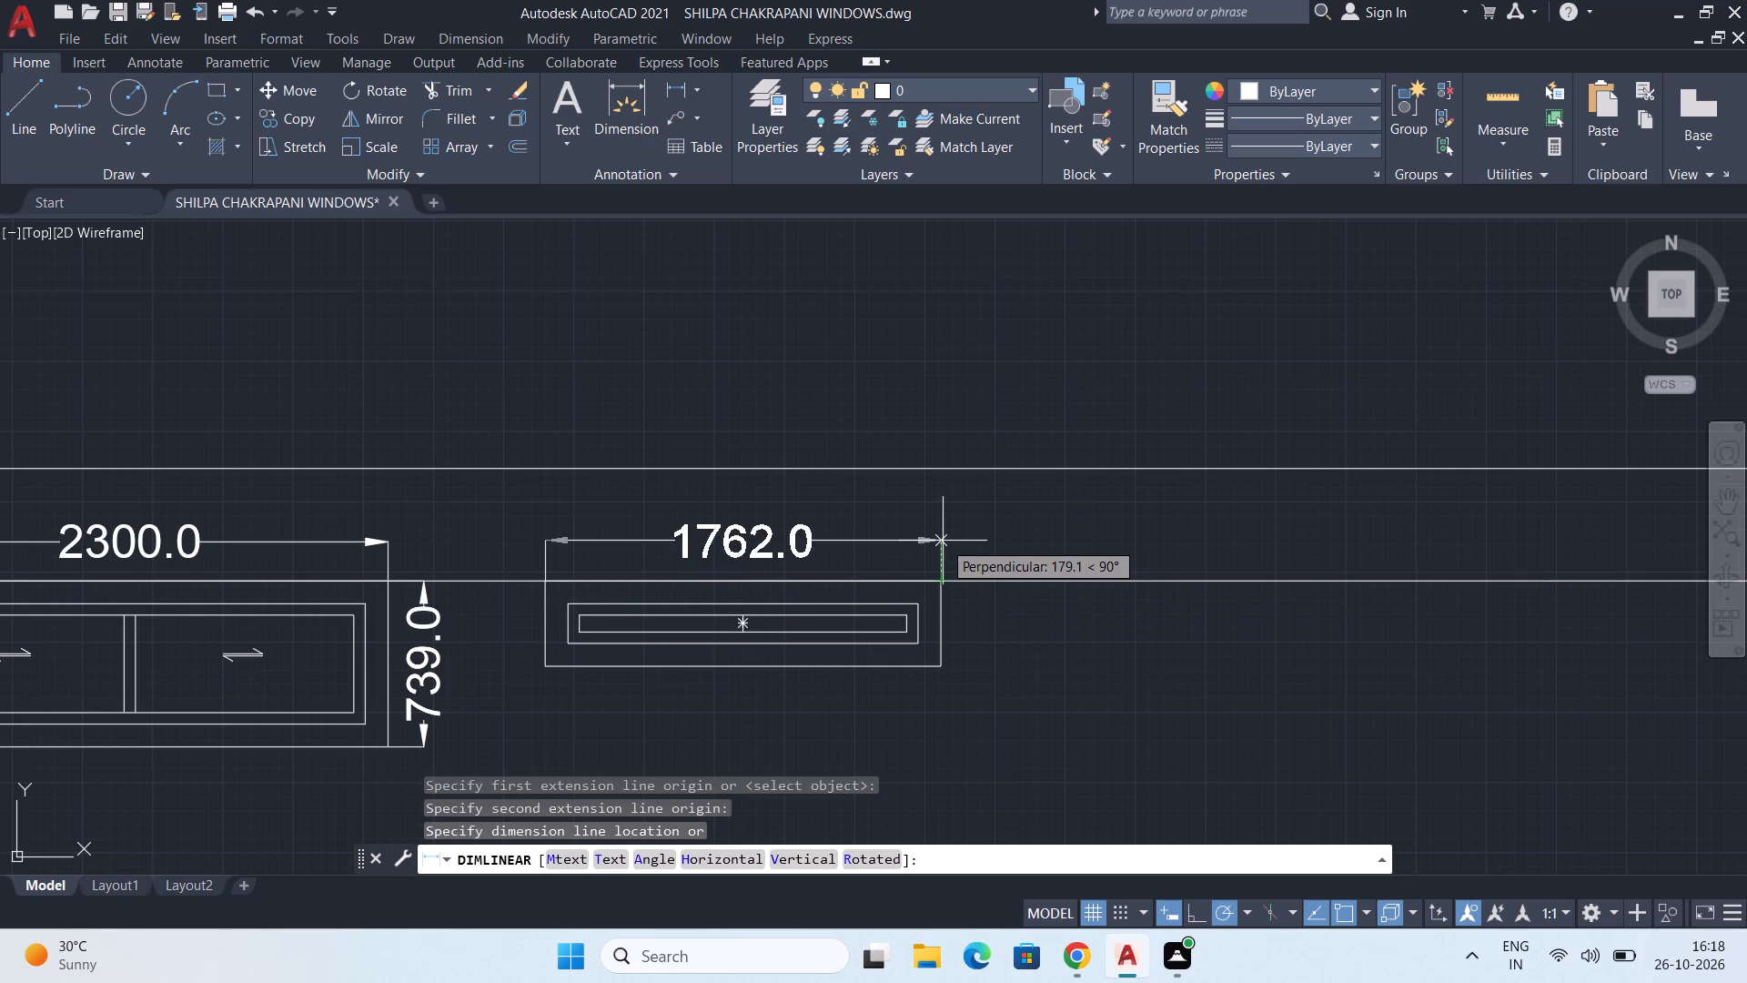
left_click(943, 541)
Add a linear dimension for the window's outer height, placed just beyond its right side.
key("space")
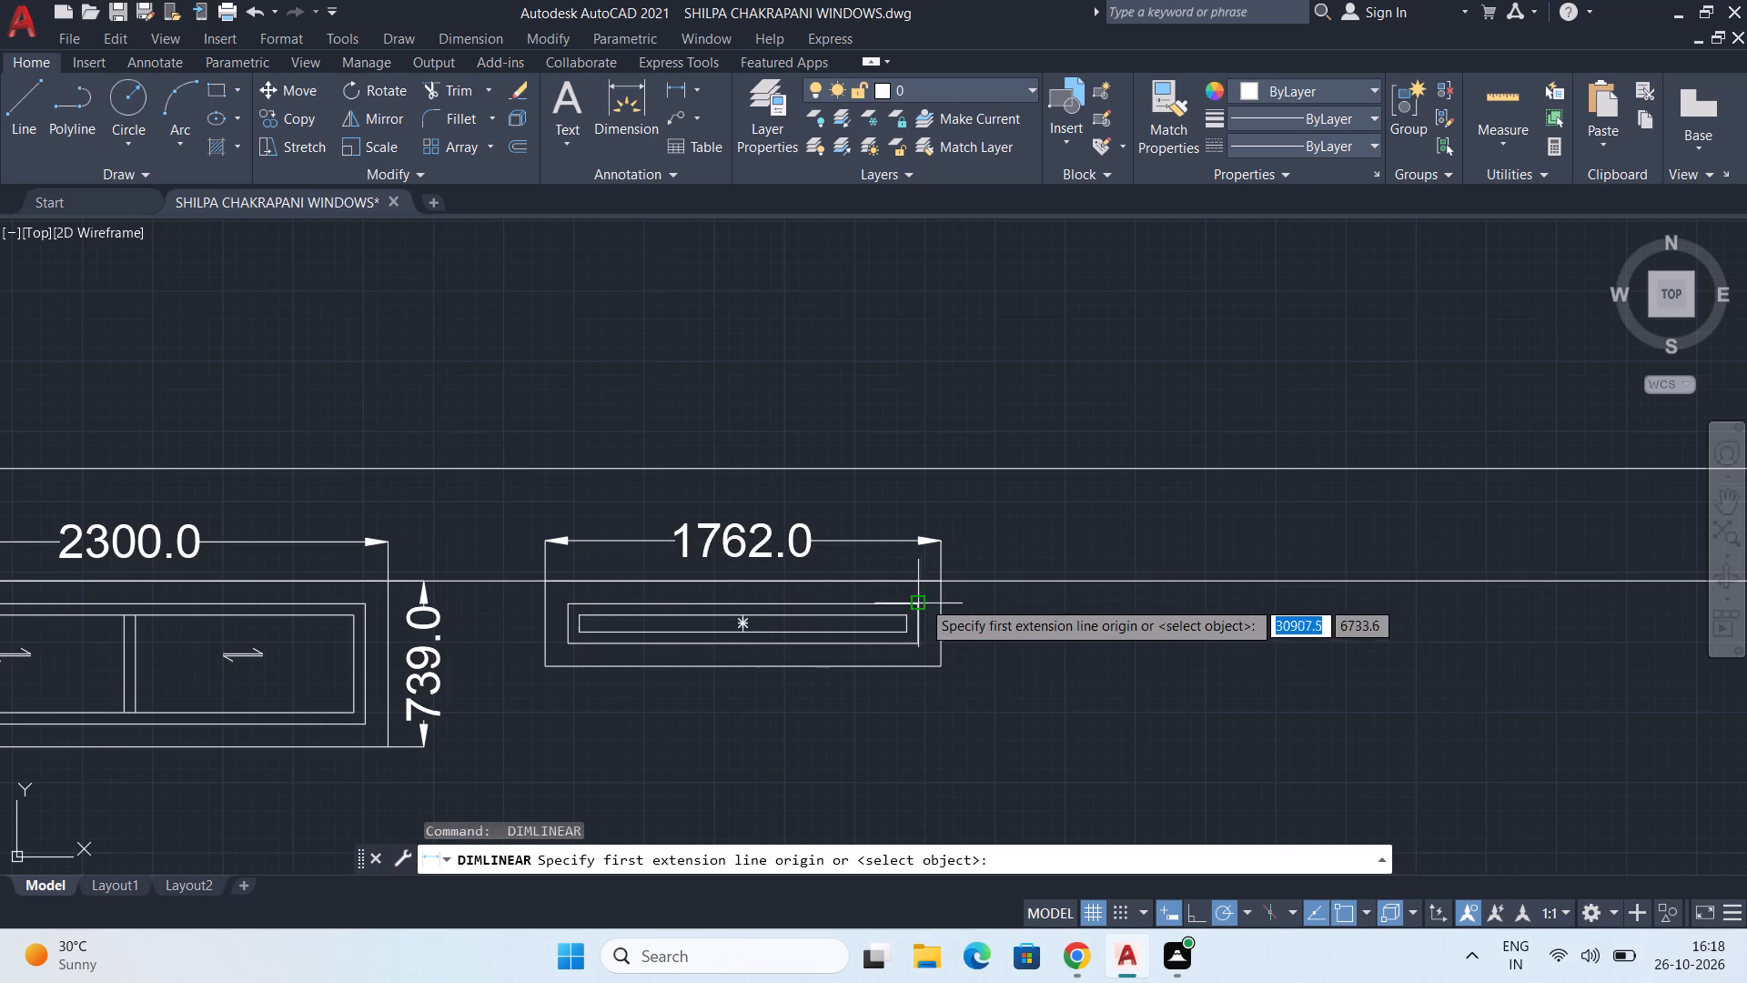
left_click(942, 581)
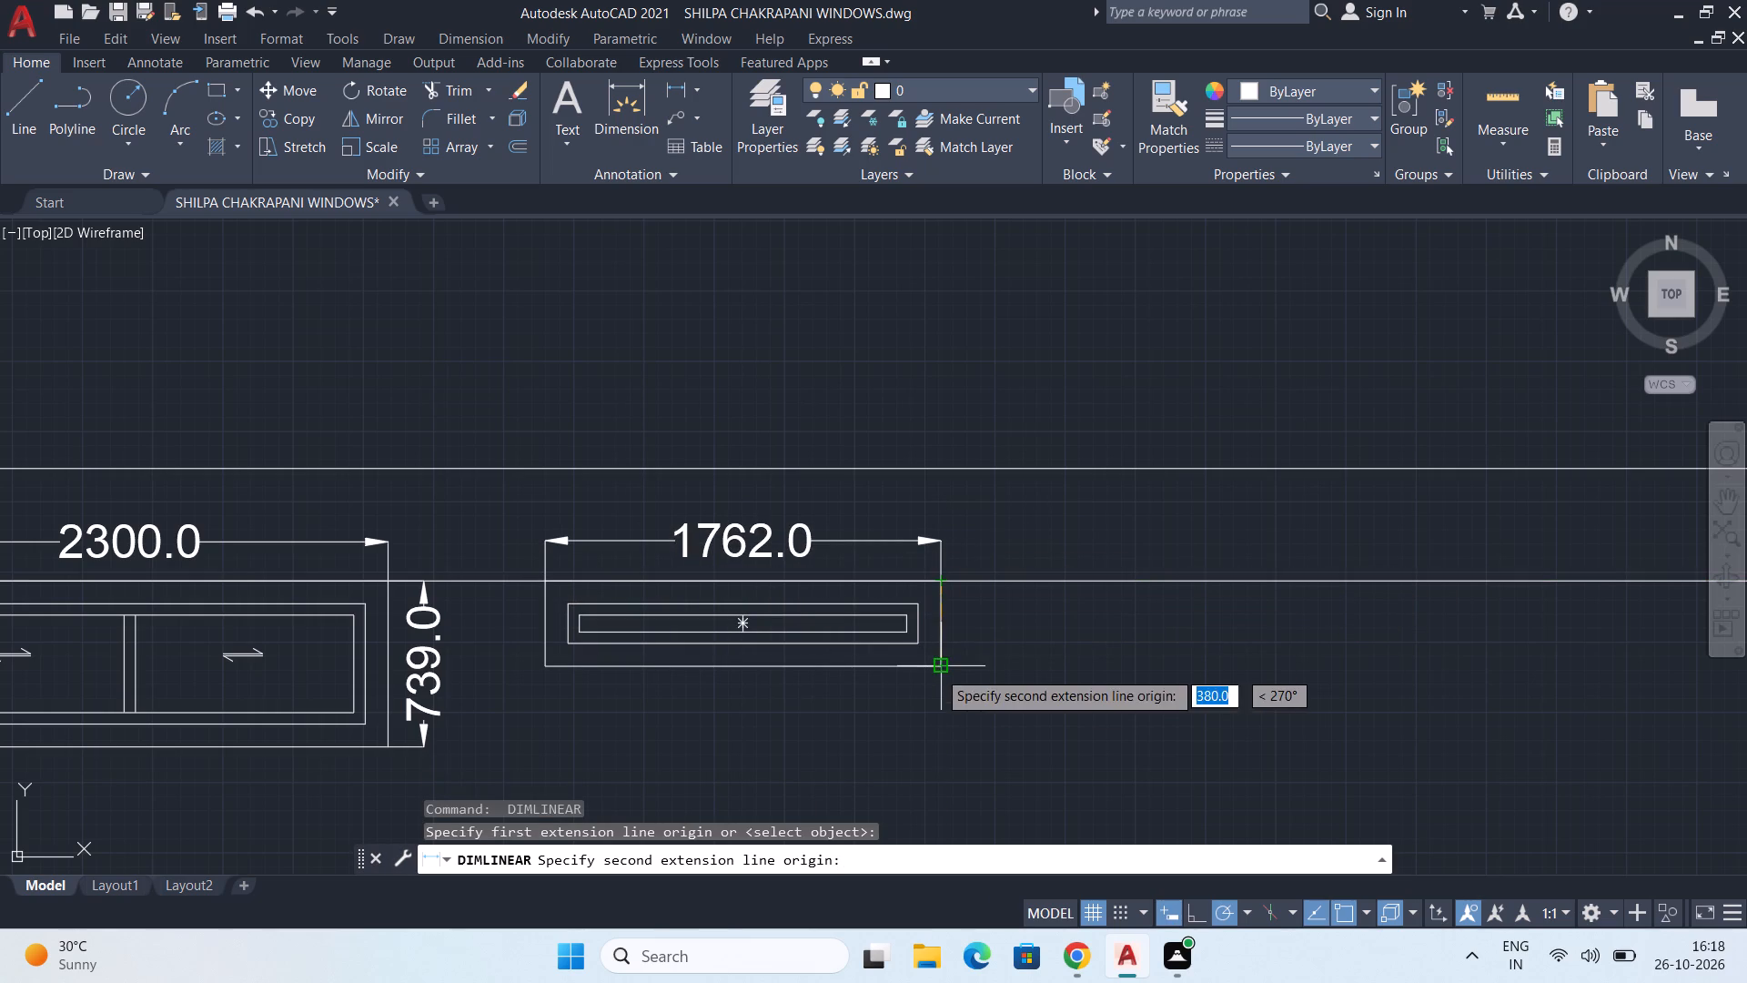
left_click(937, 670)
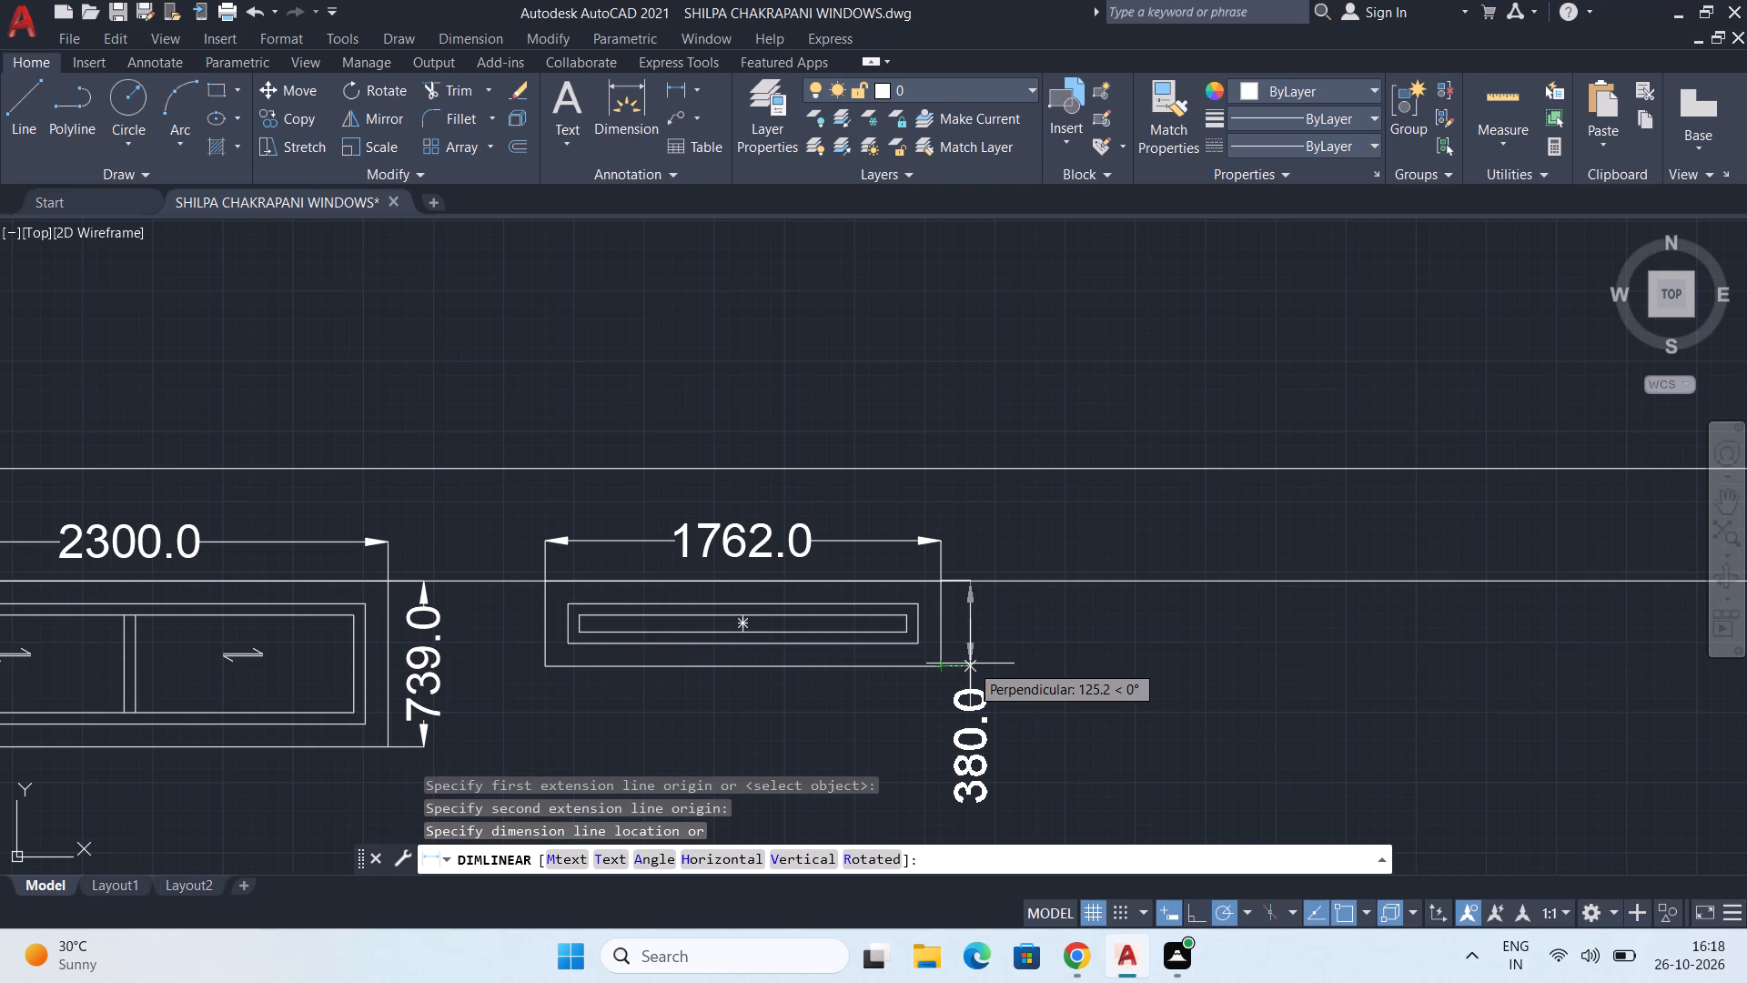
left_click(973, 664)
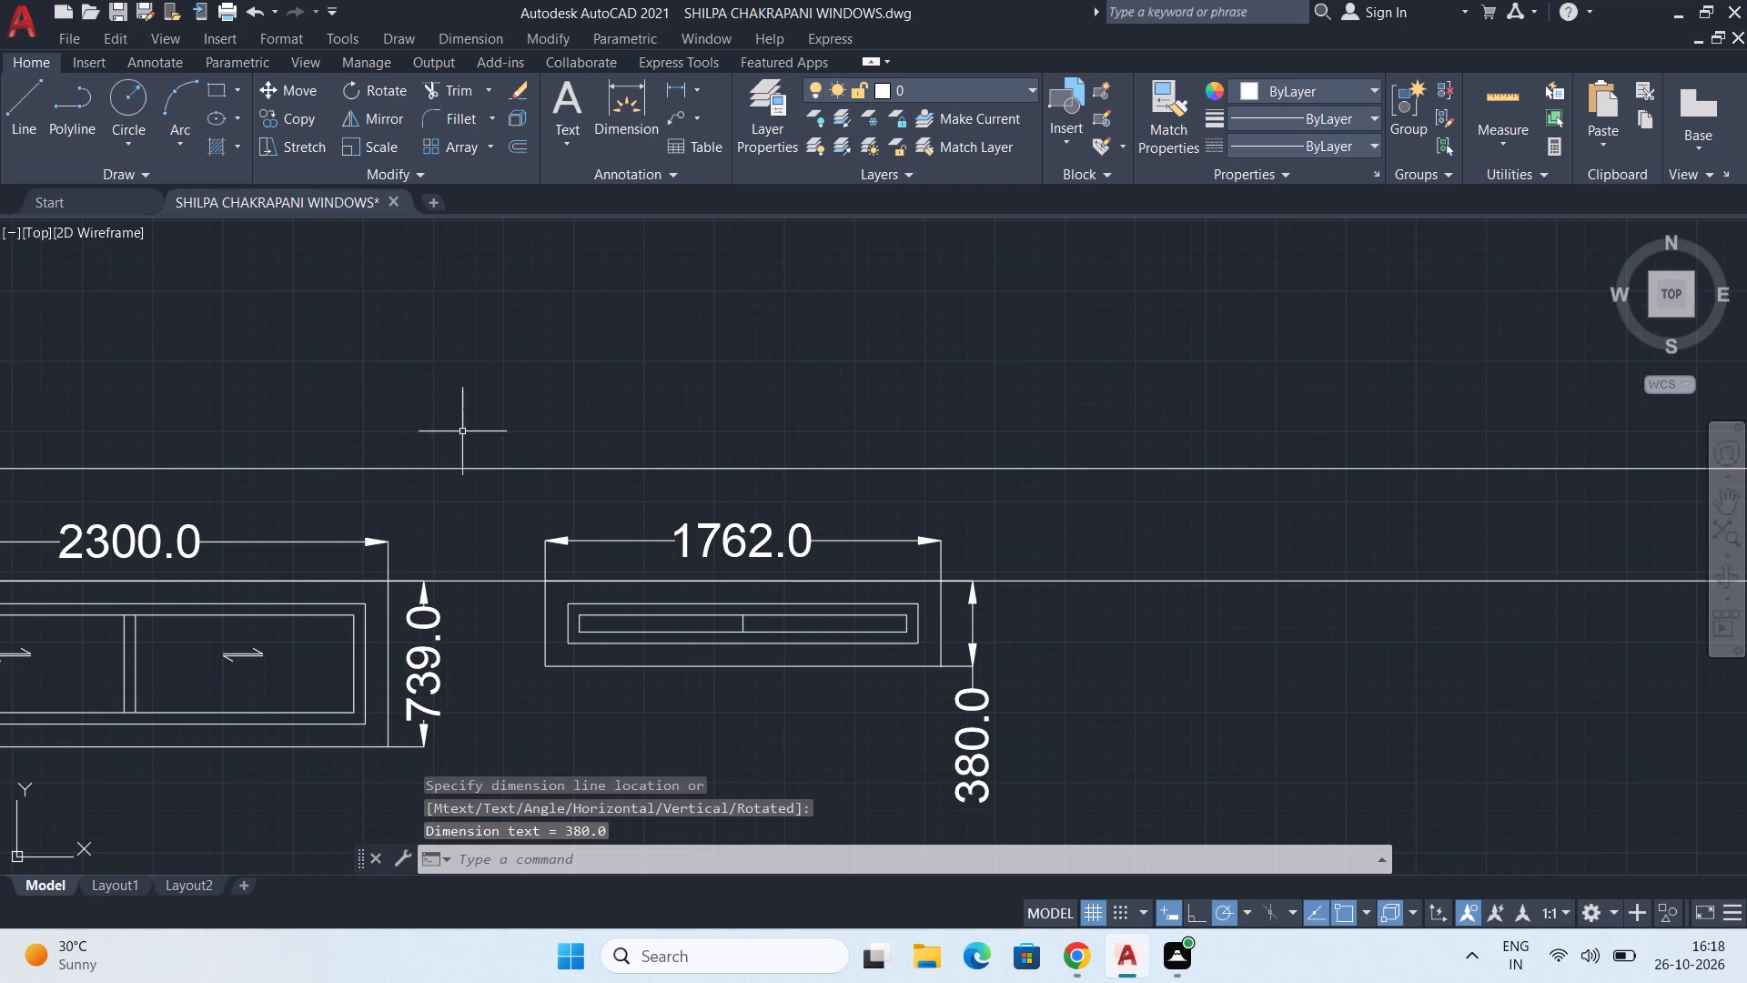
Draw a rectangle 554 wide and 1369 high, hanging from the lower long horizontal line to the right of the 1762-wide window.
left_click(229, 93)
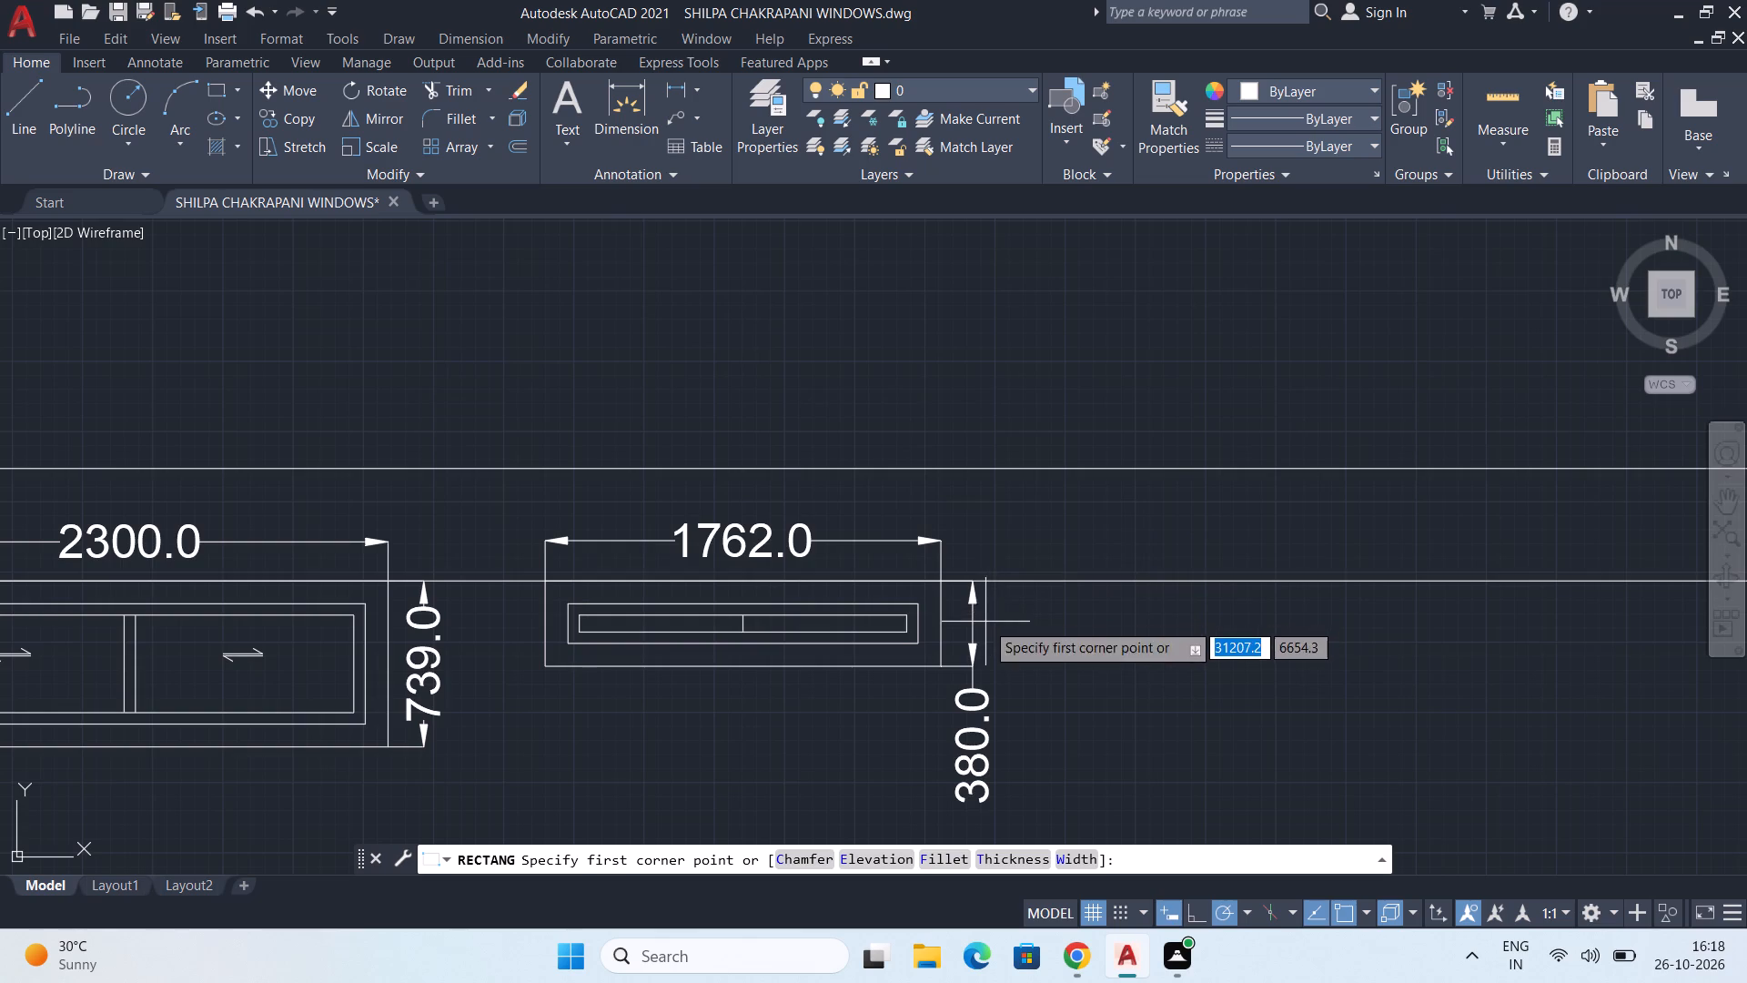
middle_click_drag(985, 622, 783, 558)
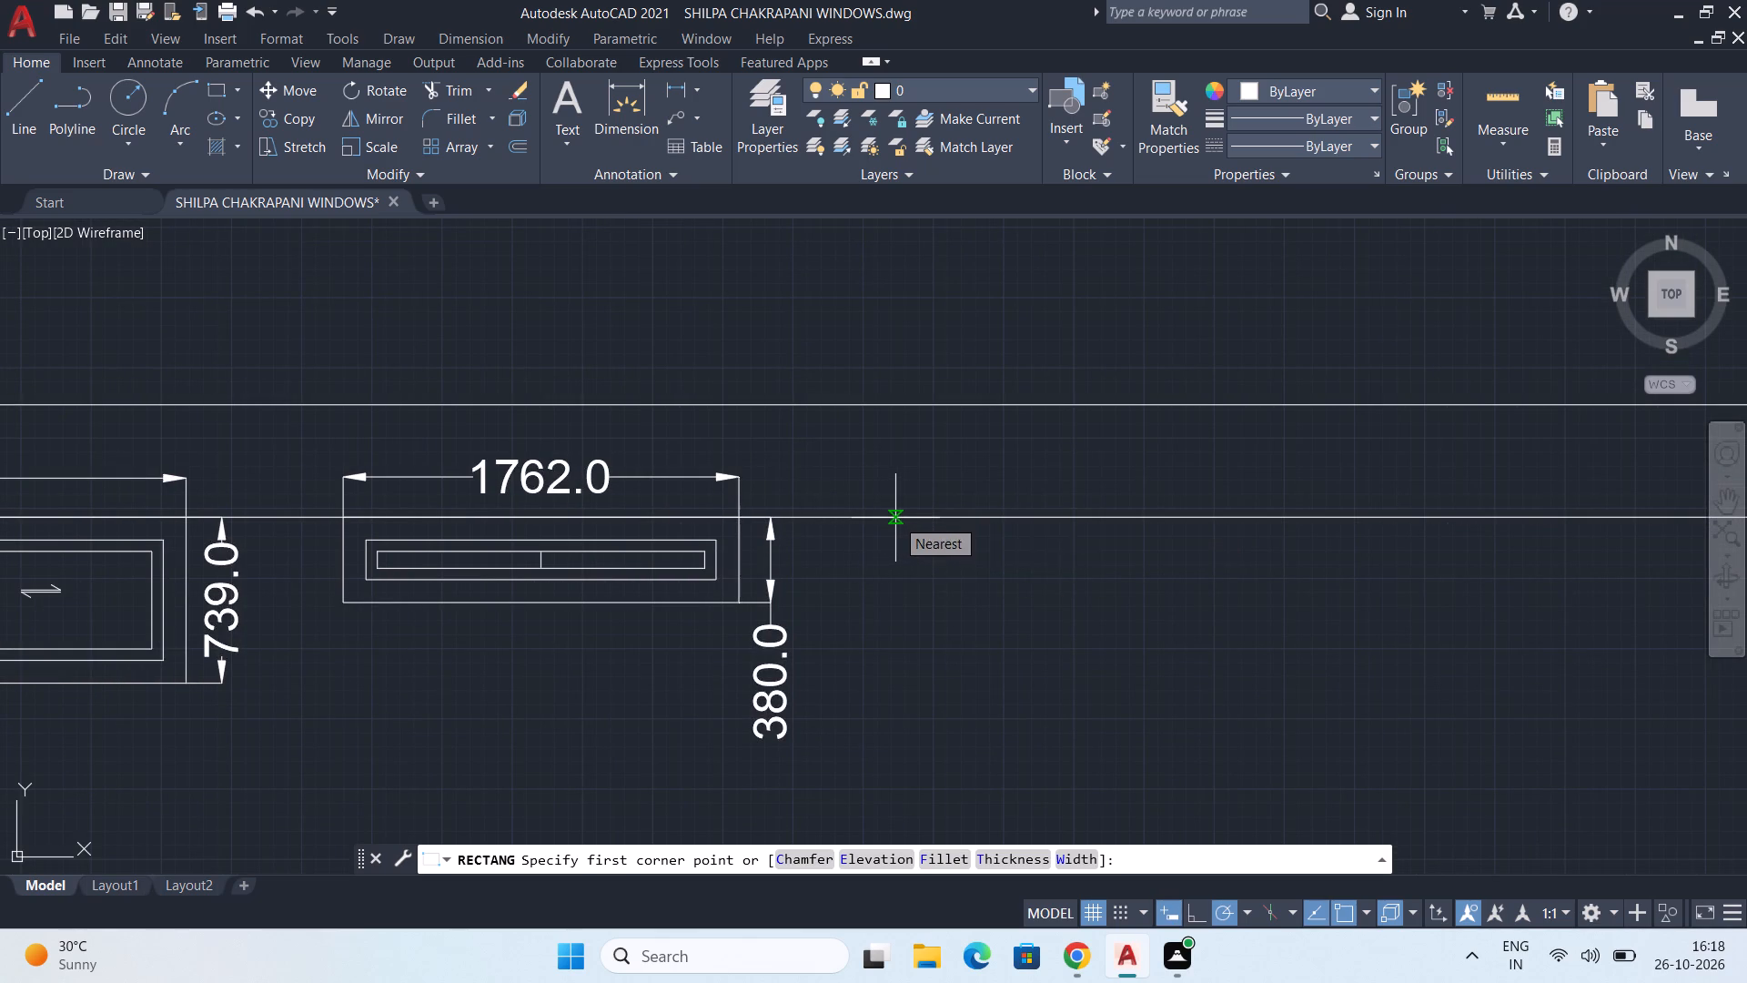
left_click(895, 518)
scroll(1160, 685, "down", 1)
middle_click_drag(1212, 707, 1101, 645)
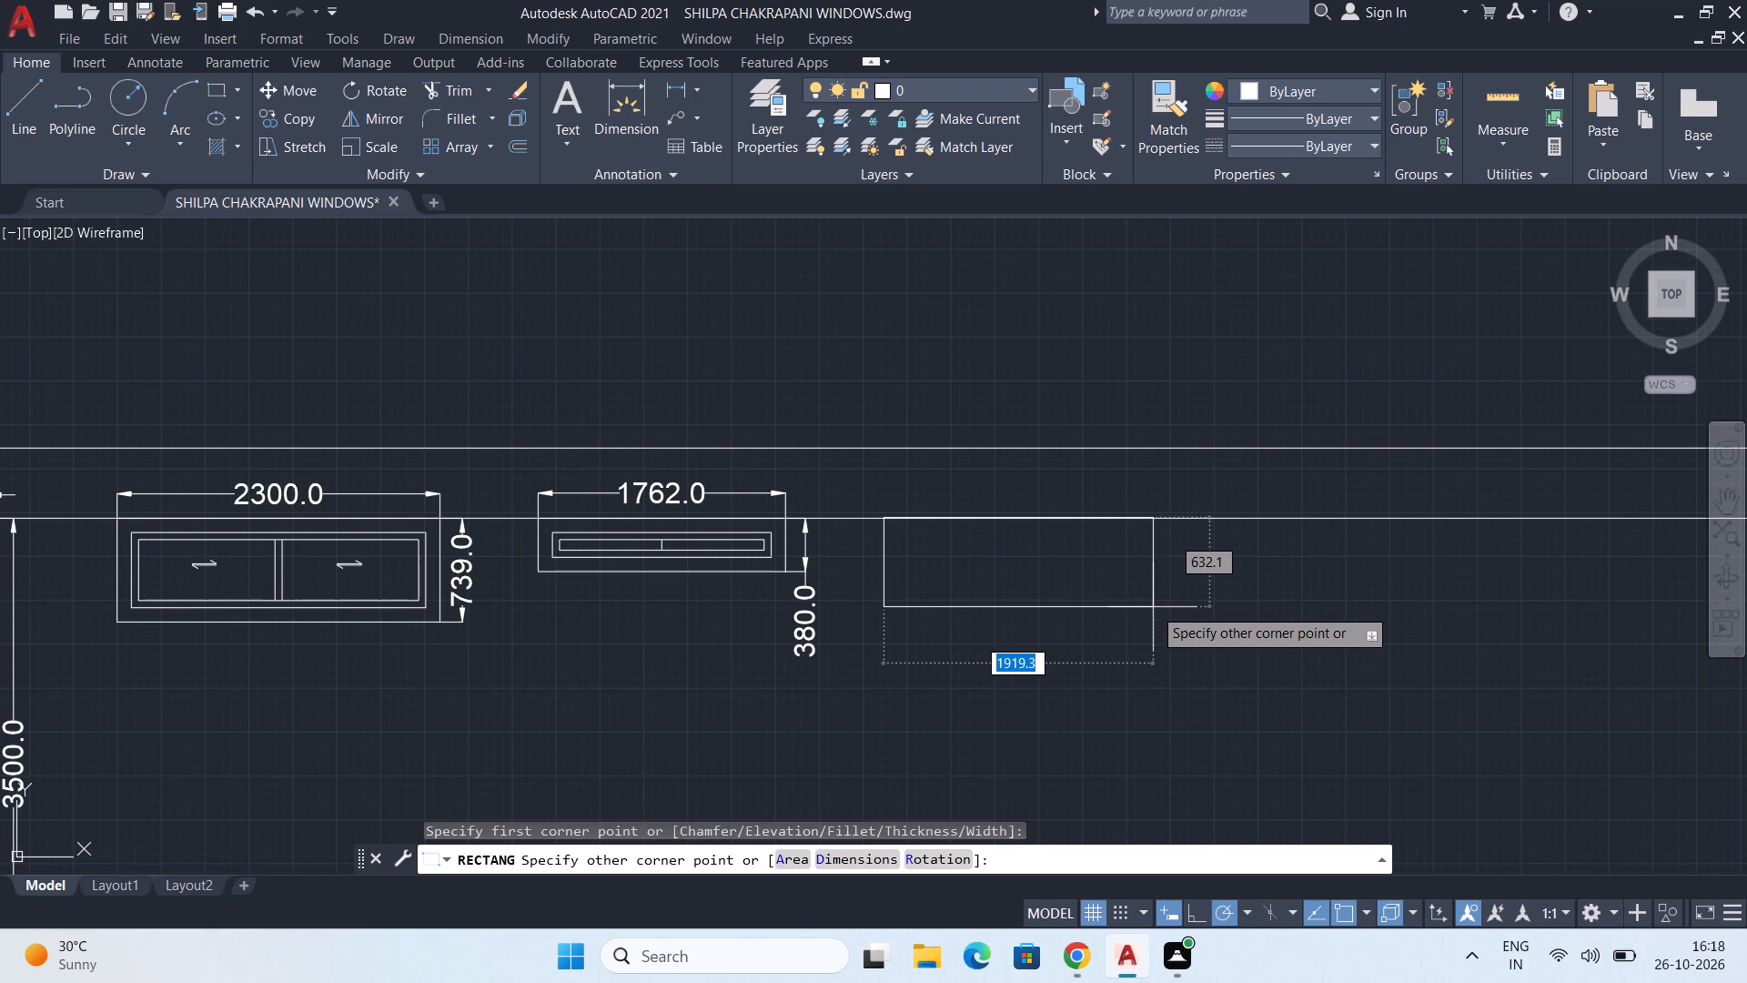
type("554")
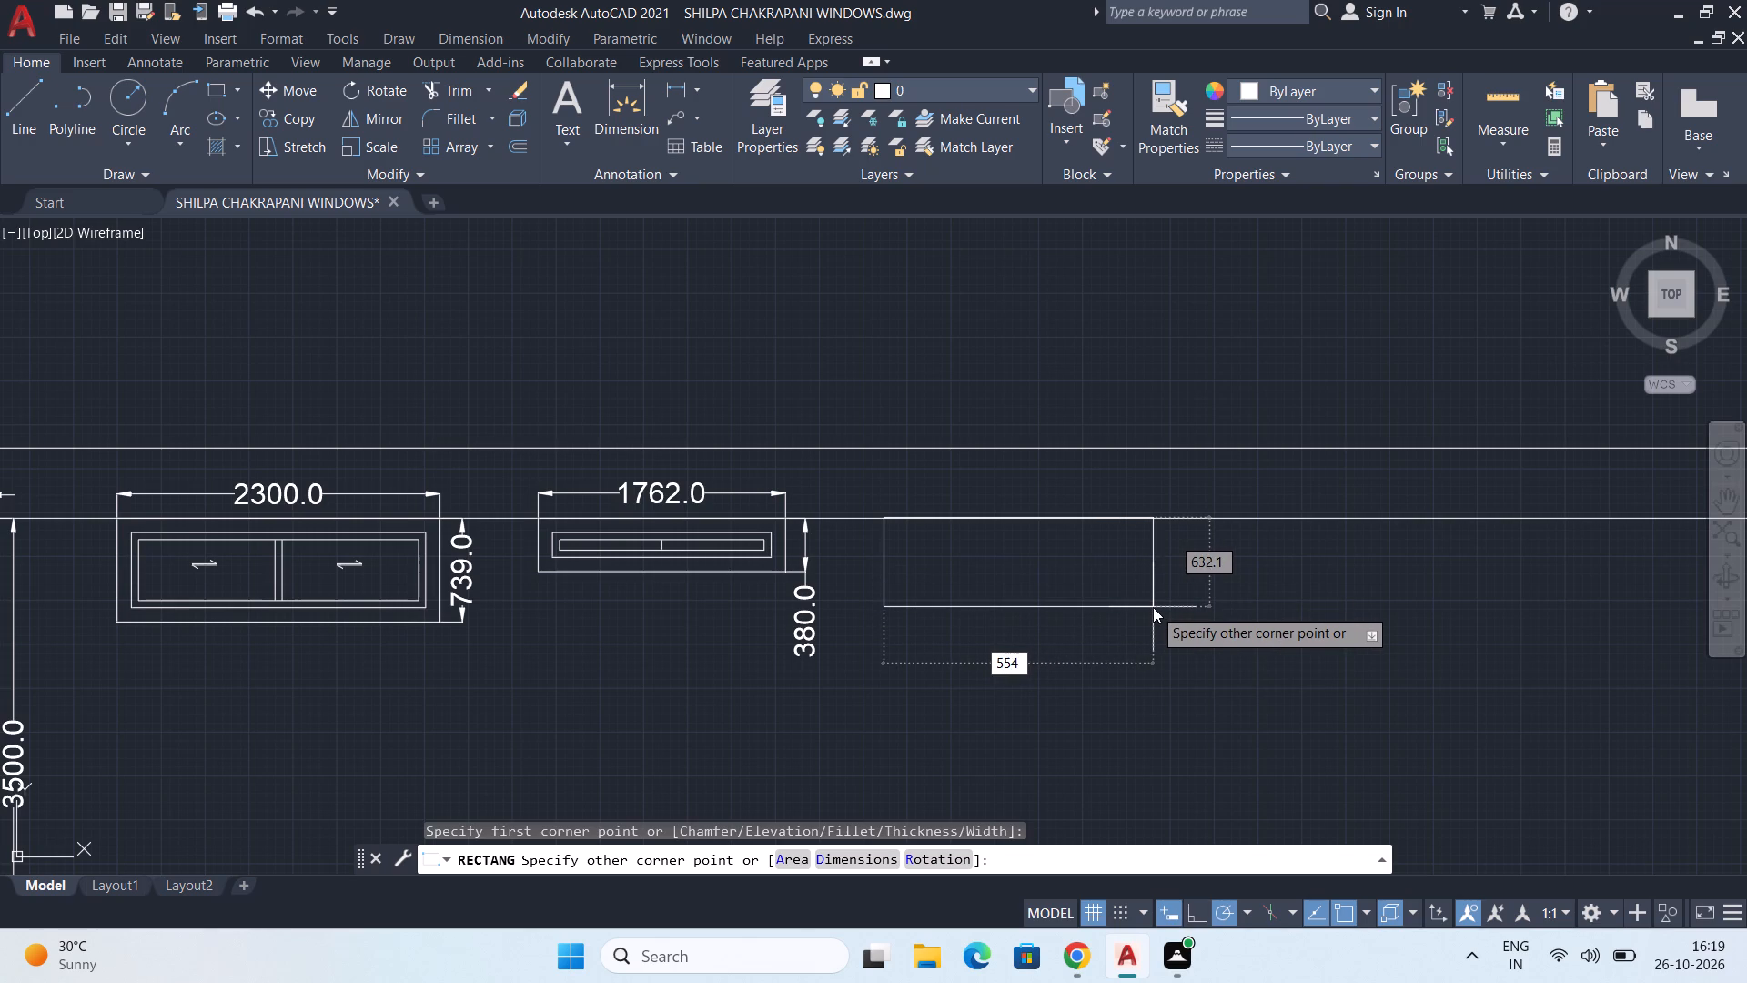
key("Tab")
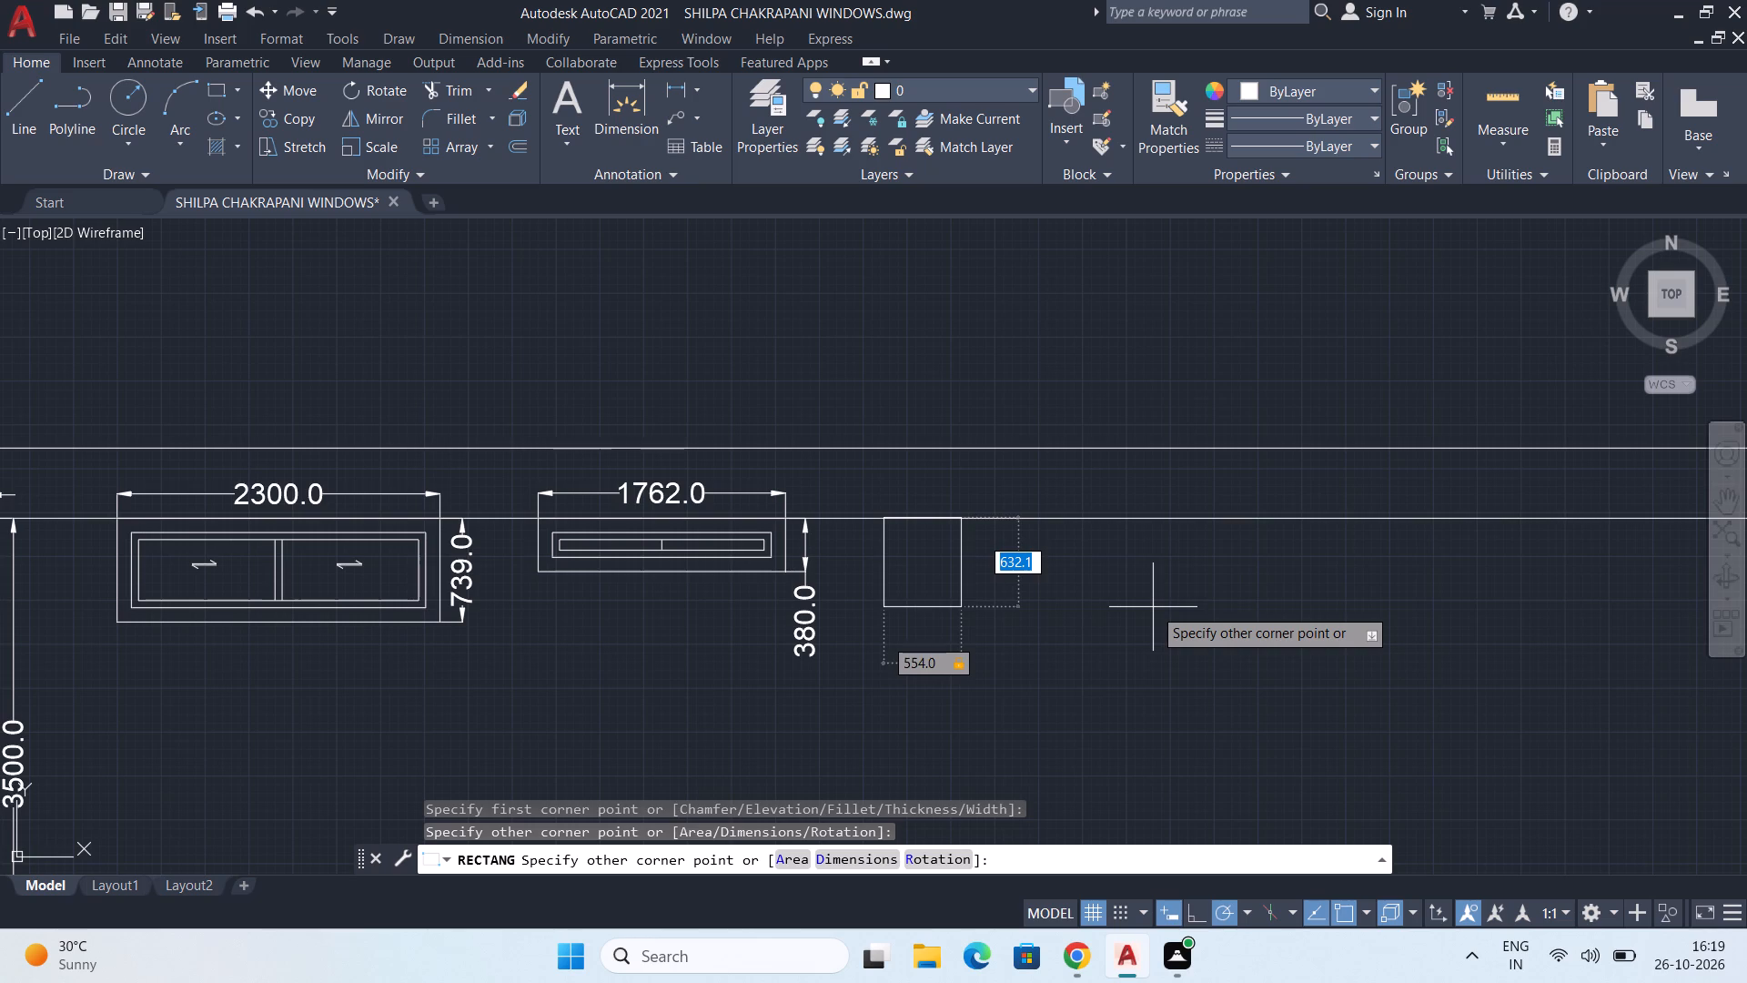
type("136")
key("9")
key("Return")
Offset the new tall rectangle inward by 101.6.
type("OFF")
key("Return")
type("101.6")
key("Return")
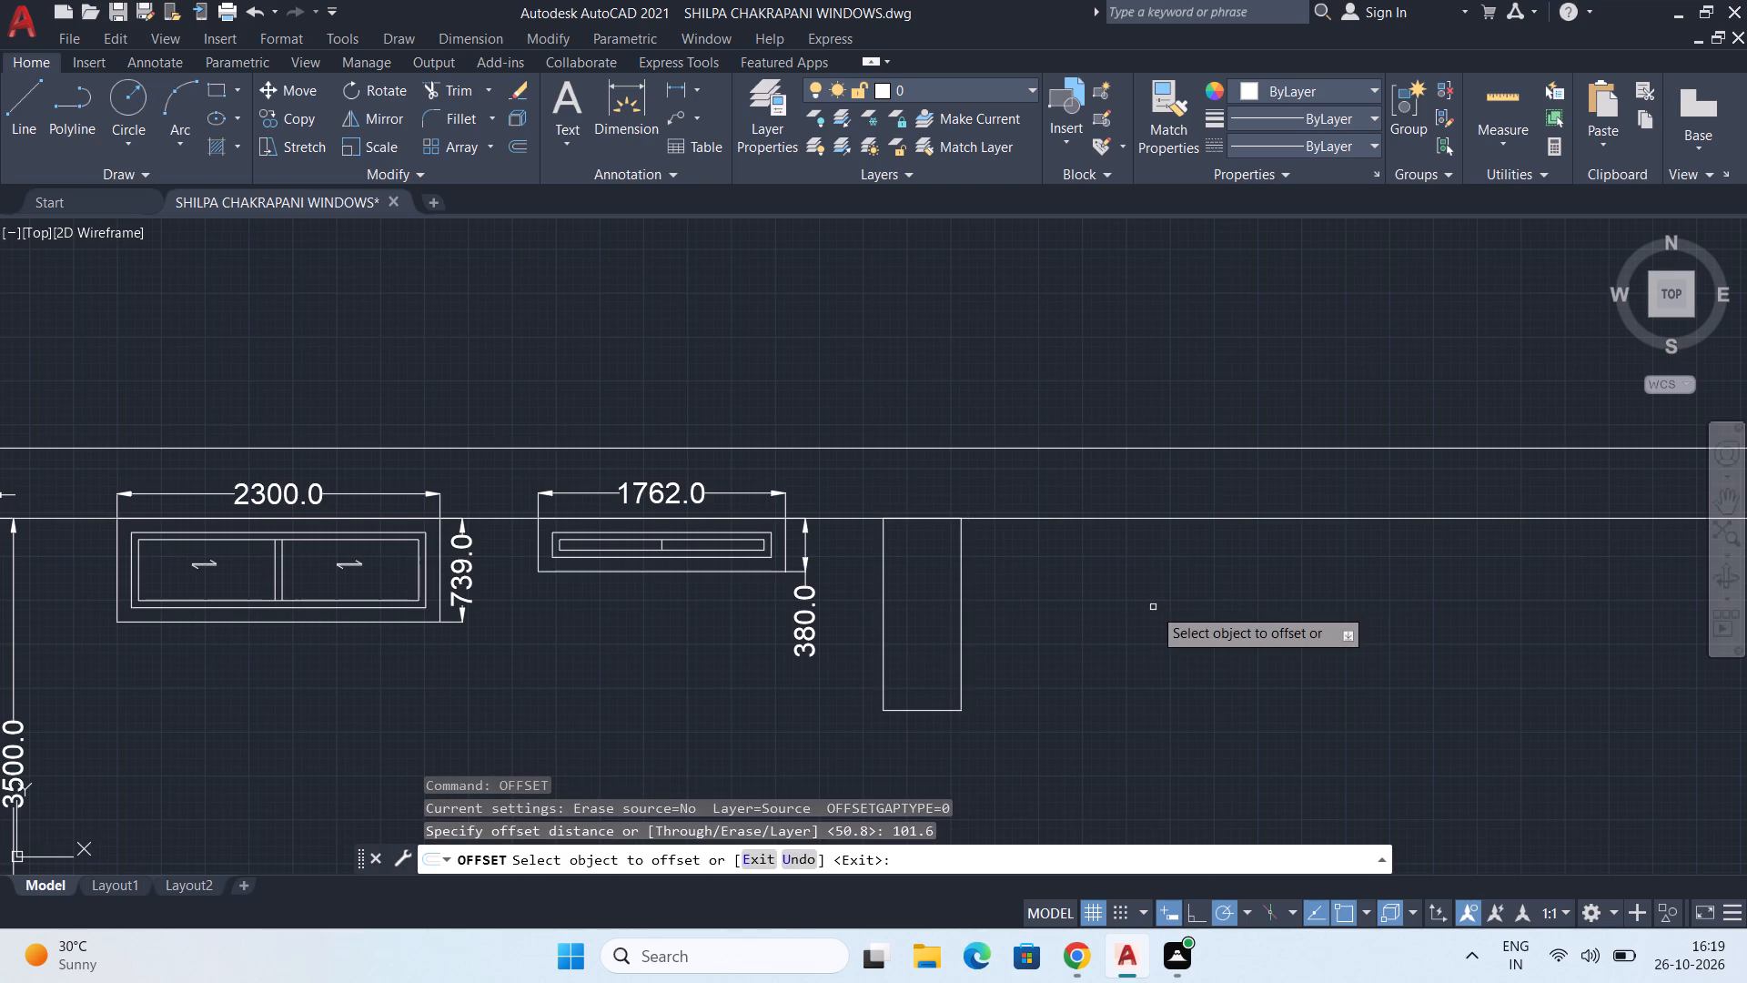
scroll(954, 637, "up", 2)
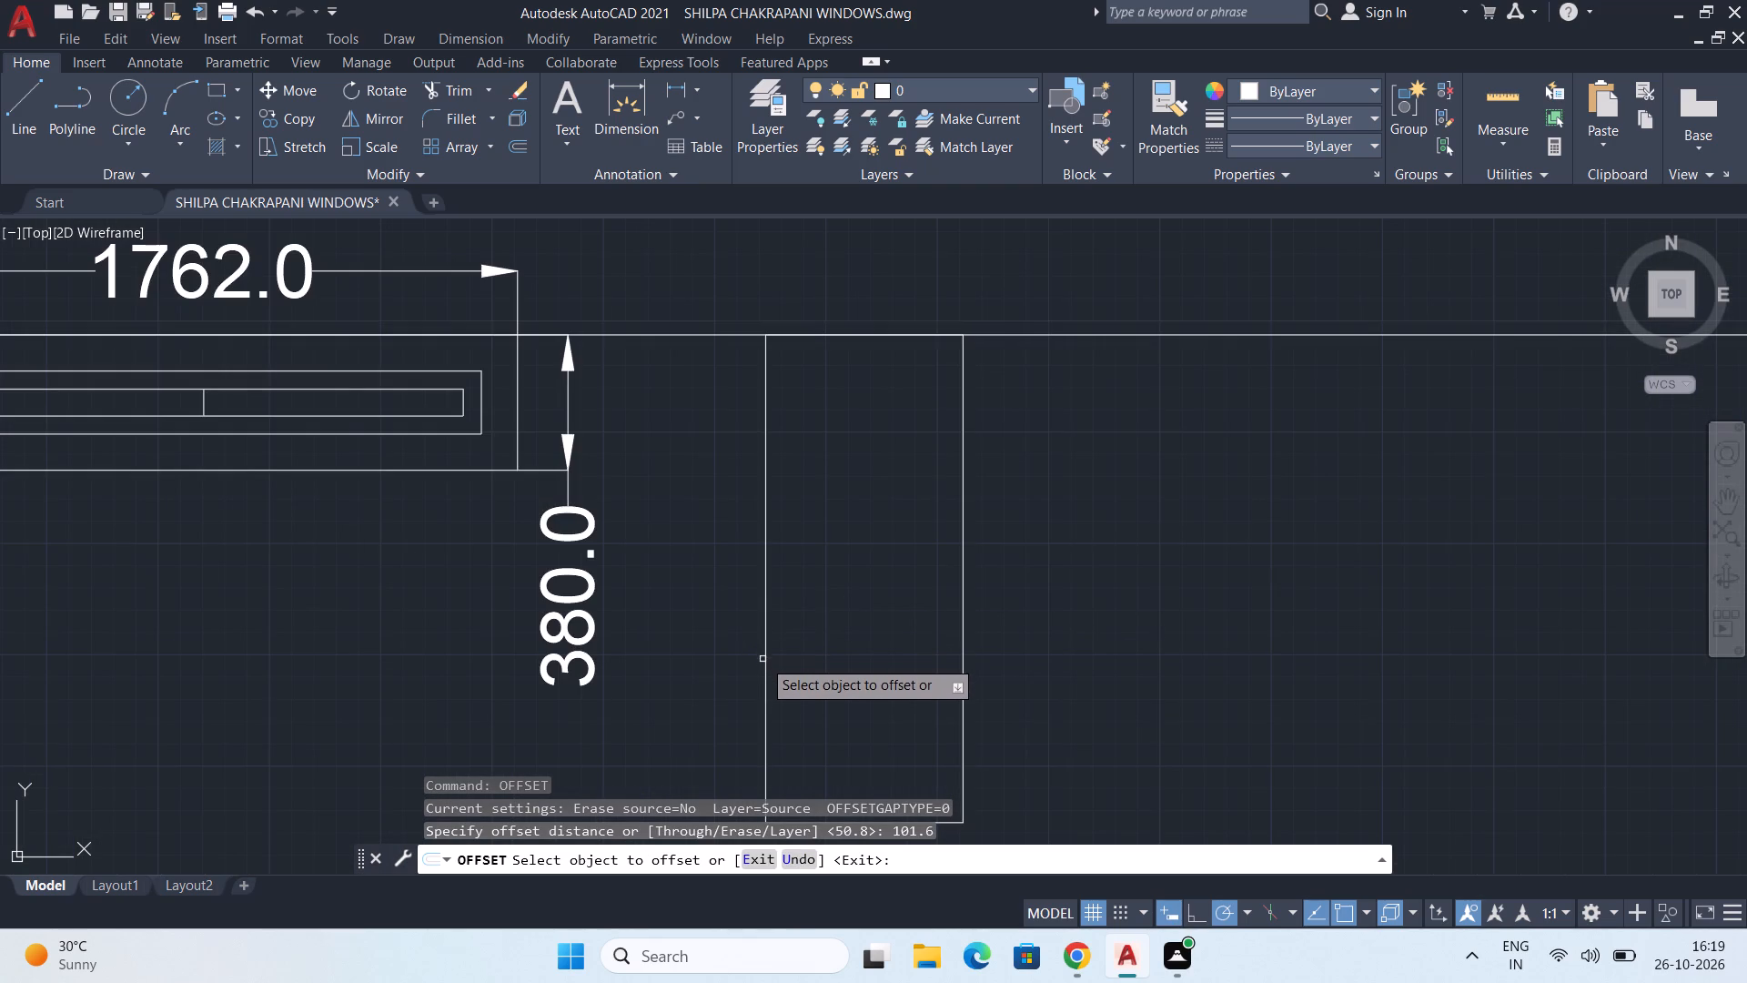
left_click(763, 666)
left_click(803, 664)
Offset the inner frame rectangle of the tall 554-wide window inward by 50.8.
left_click(803, 664)
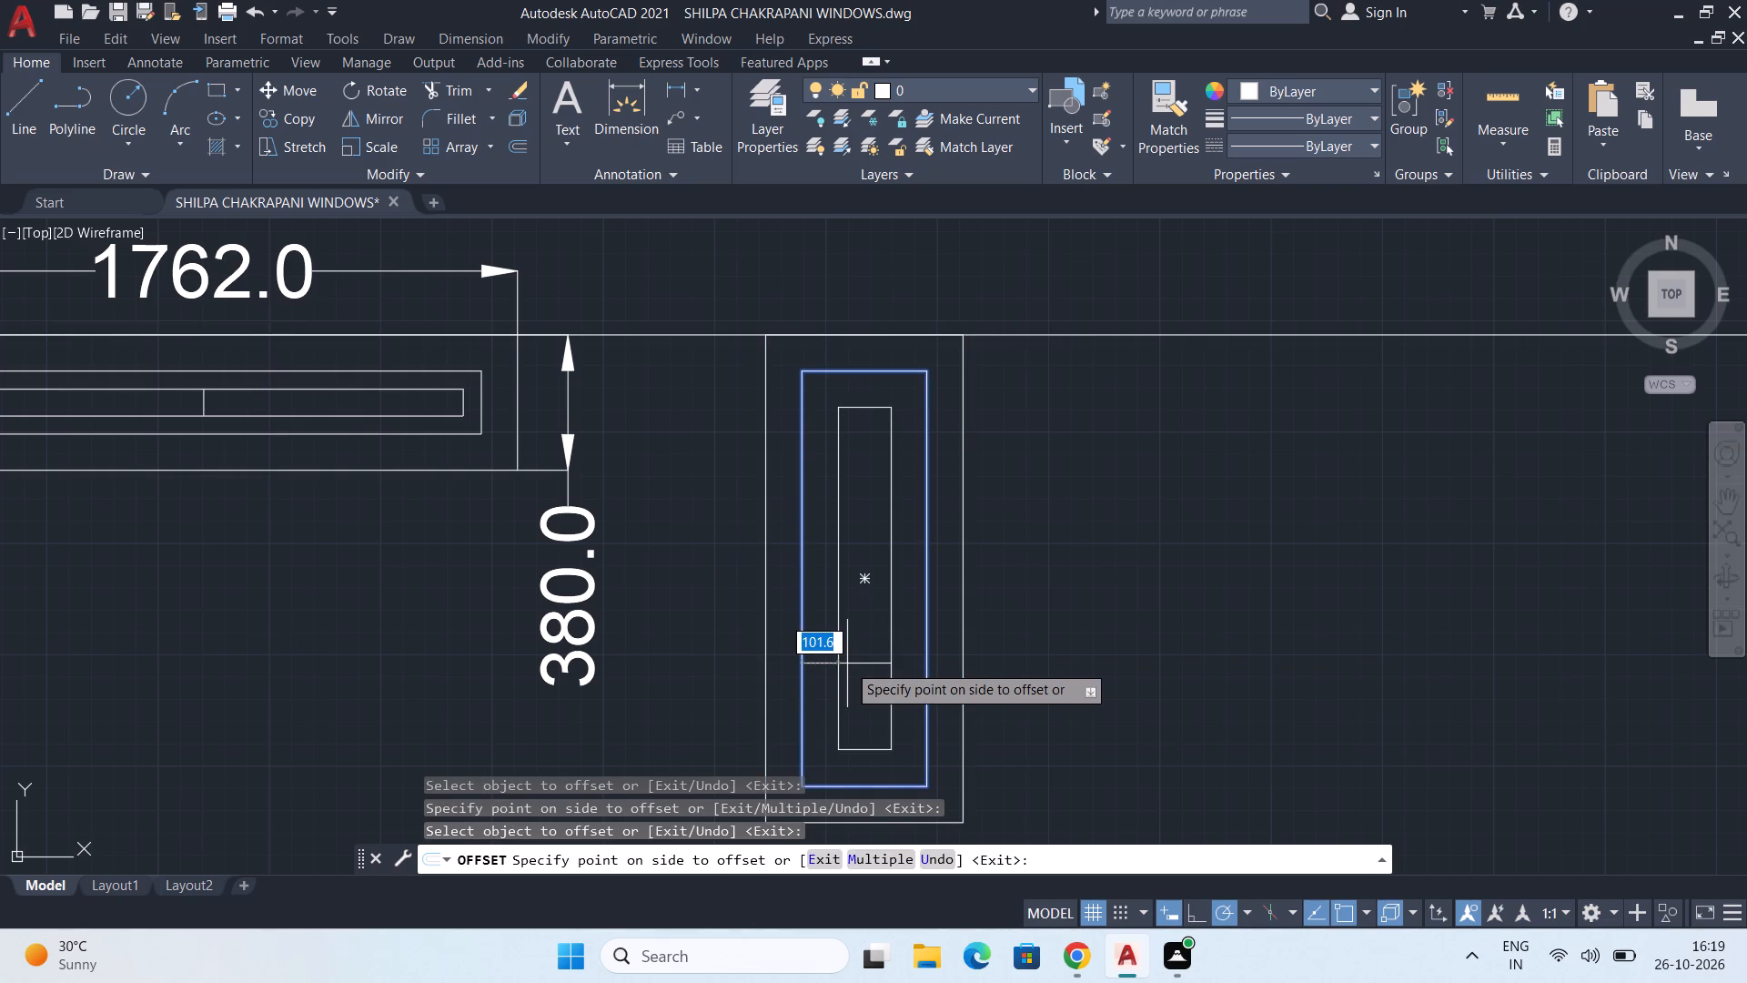
type("50.8")
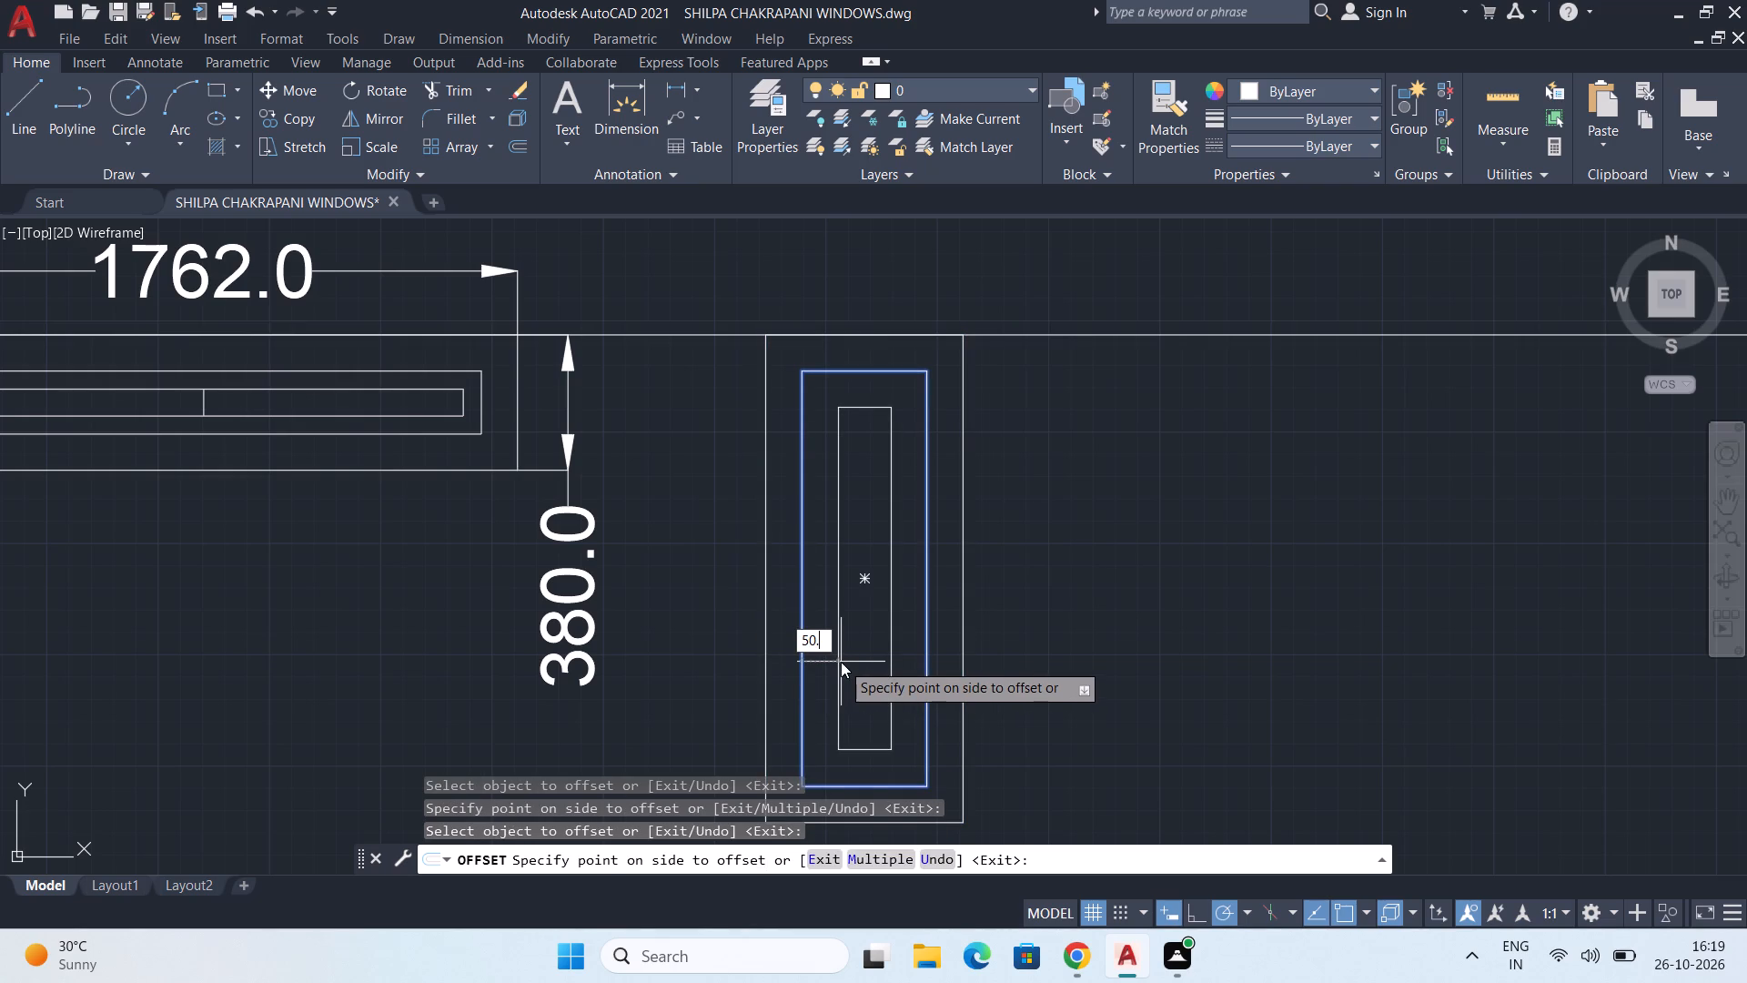
key("Return")
key("space")
Draw a short horizontal line about 85 long, midway up the left pane of the 1762-wide window.
scroll(915, 626, "down", 1)
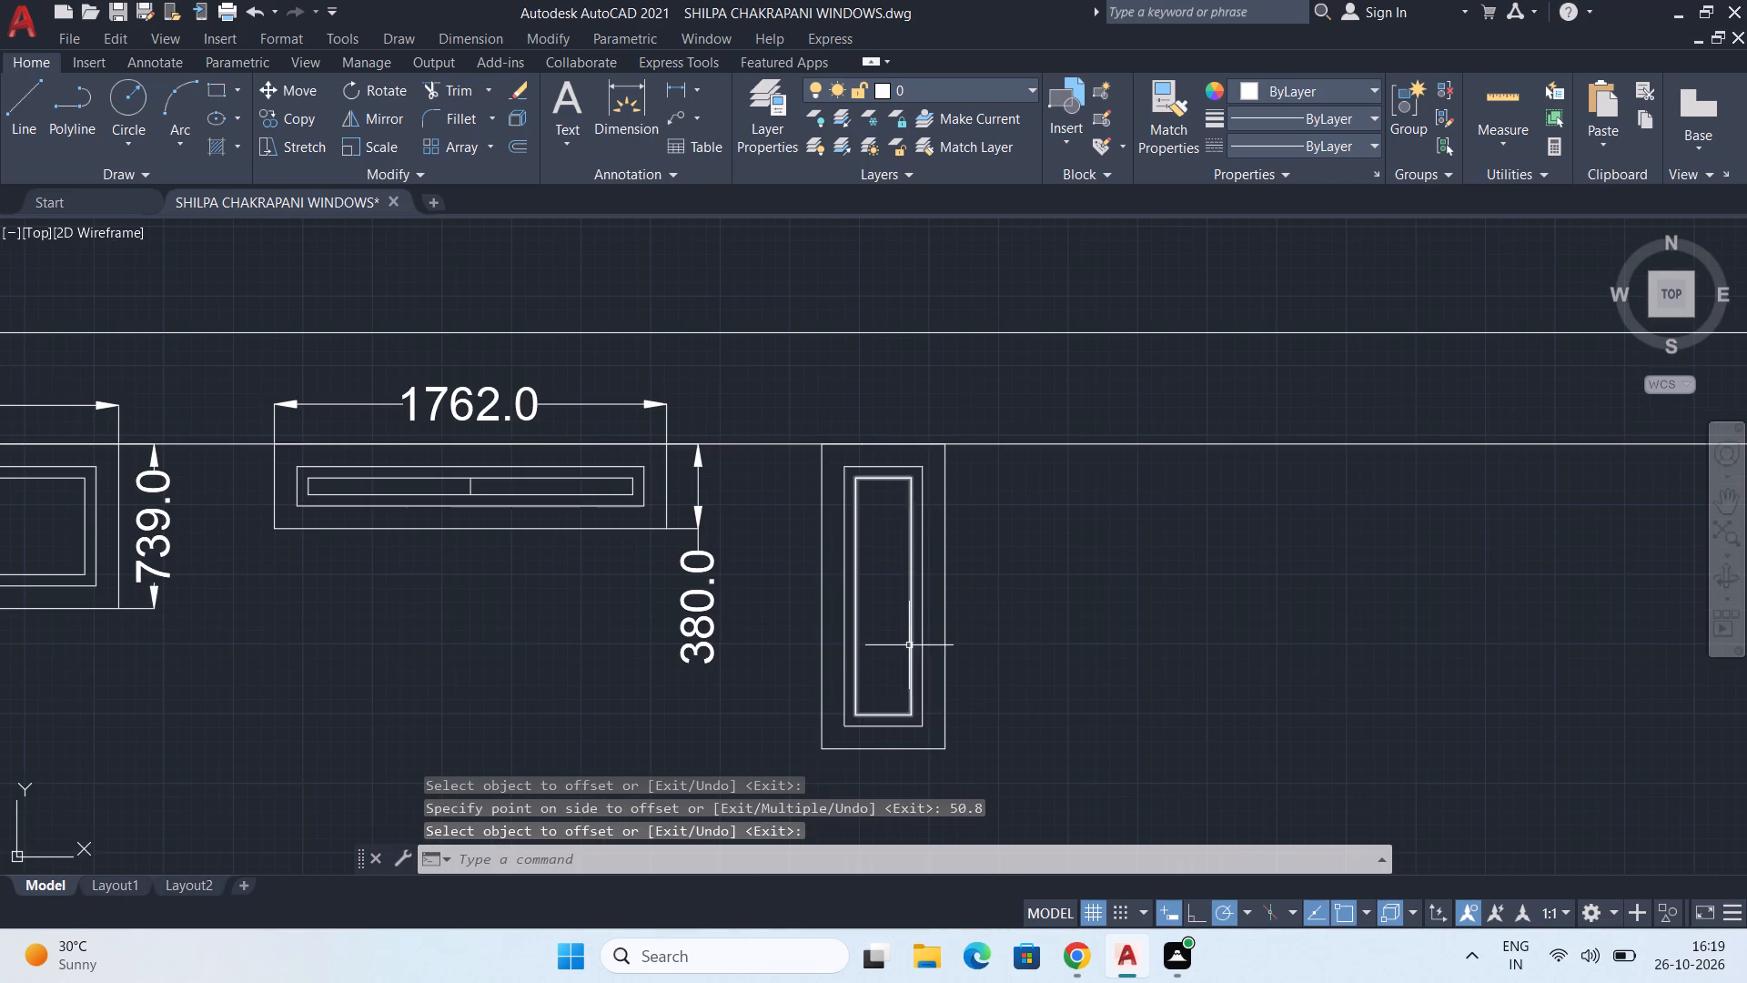
middle_click_drag(415, 516, 551, 573)
scroll(539, 504, "up", 1)
scroll(490, 581, "up", 1)
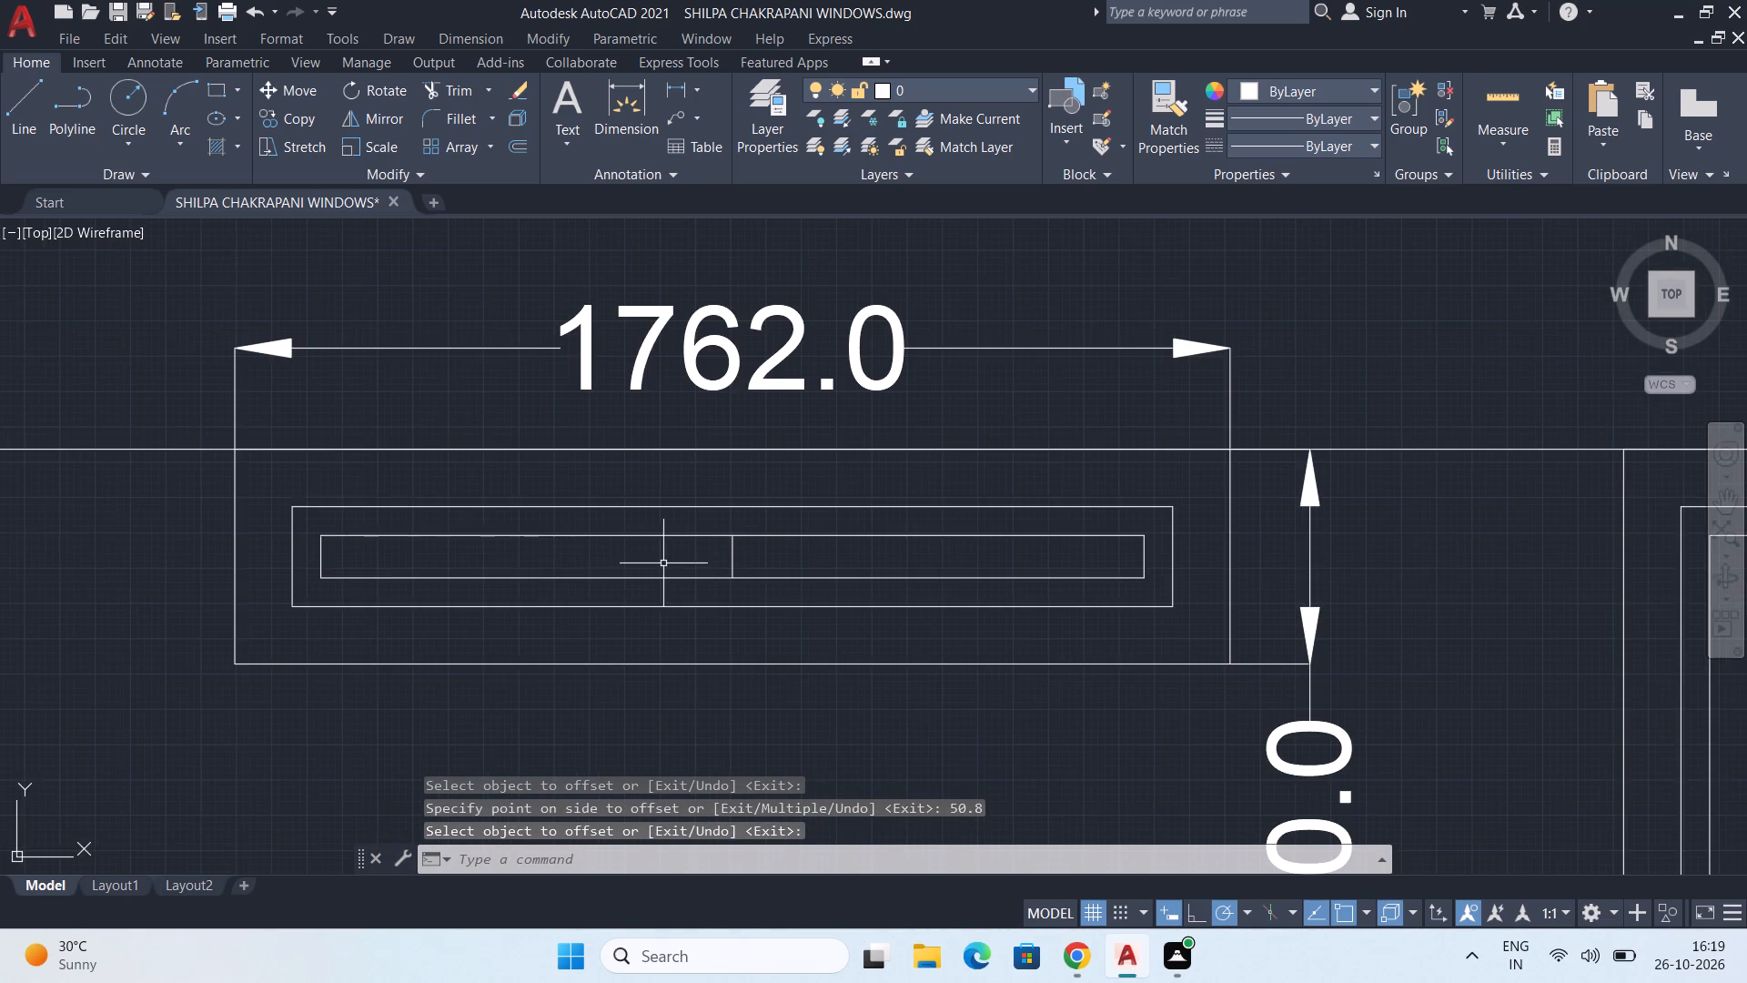
middle_click_drag(670, 566, 592, 562)
scroll(503, 552, "down", 1)
key("l")
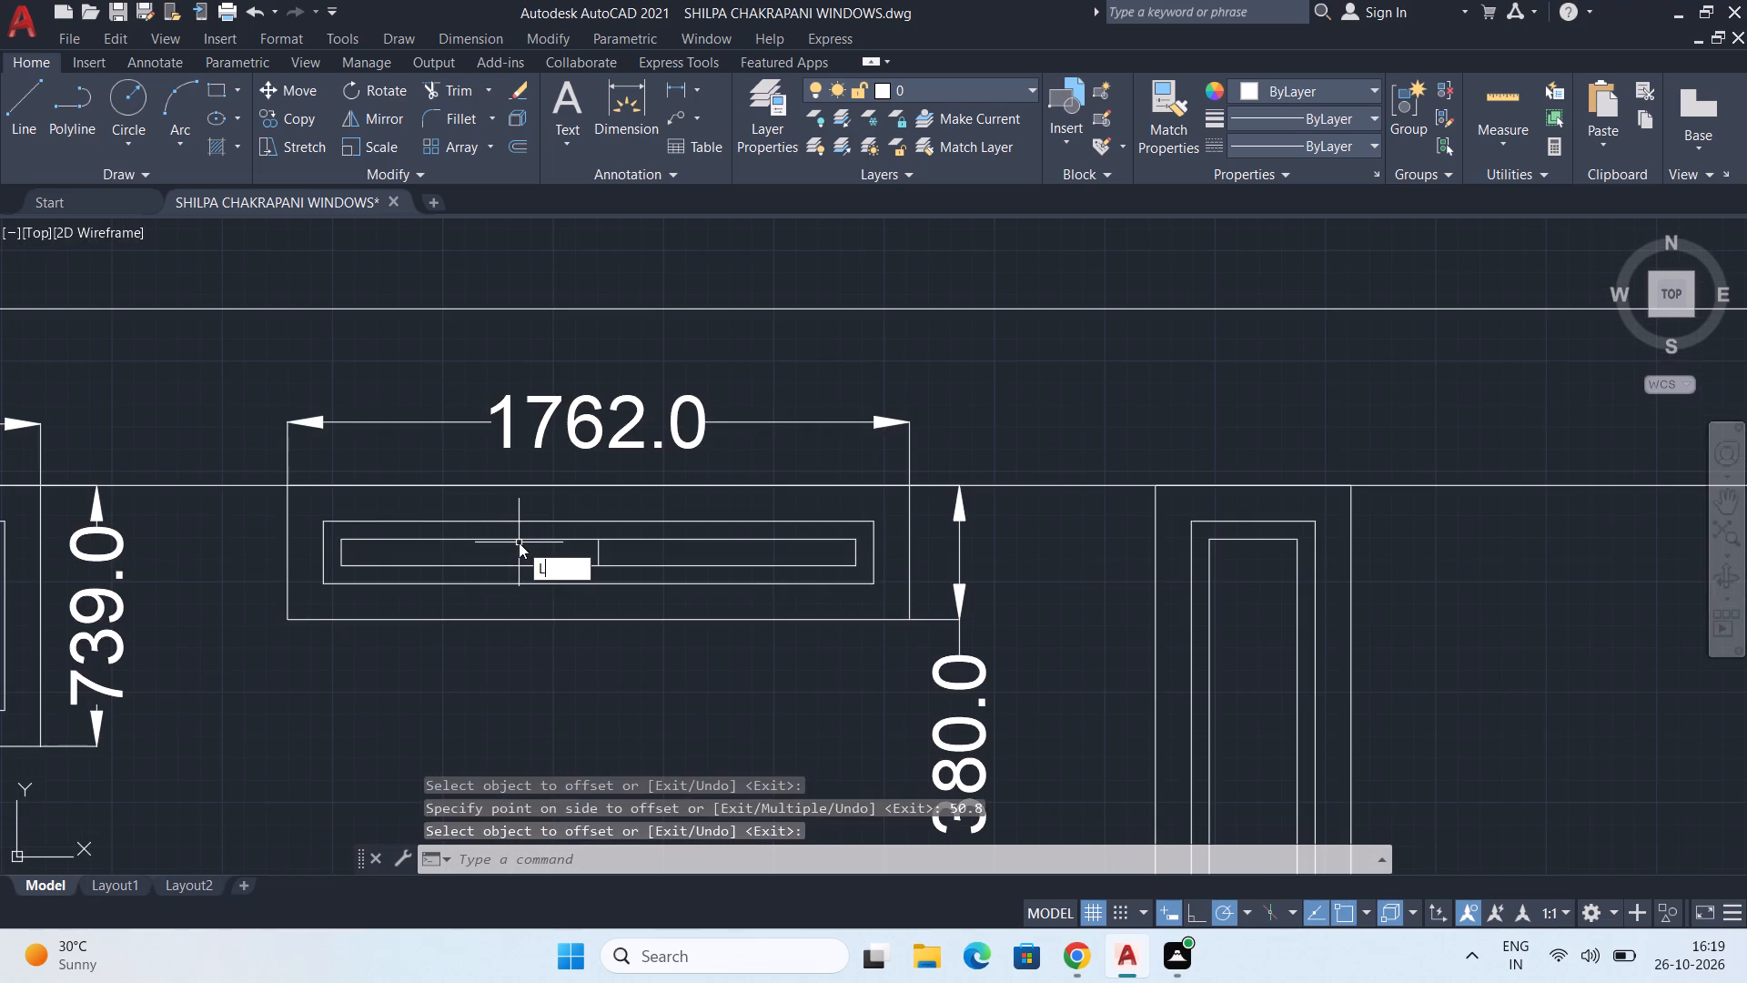
key("Return")
scroll(497, 552, "up", 2)
scroll(363, 571, "up", 1)
scroll(334, 567, "down", 1)
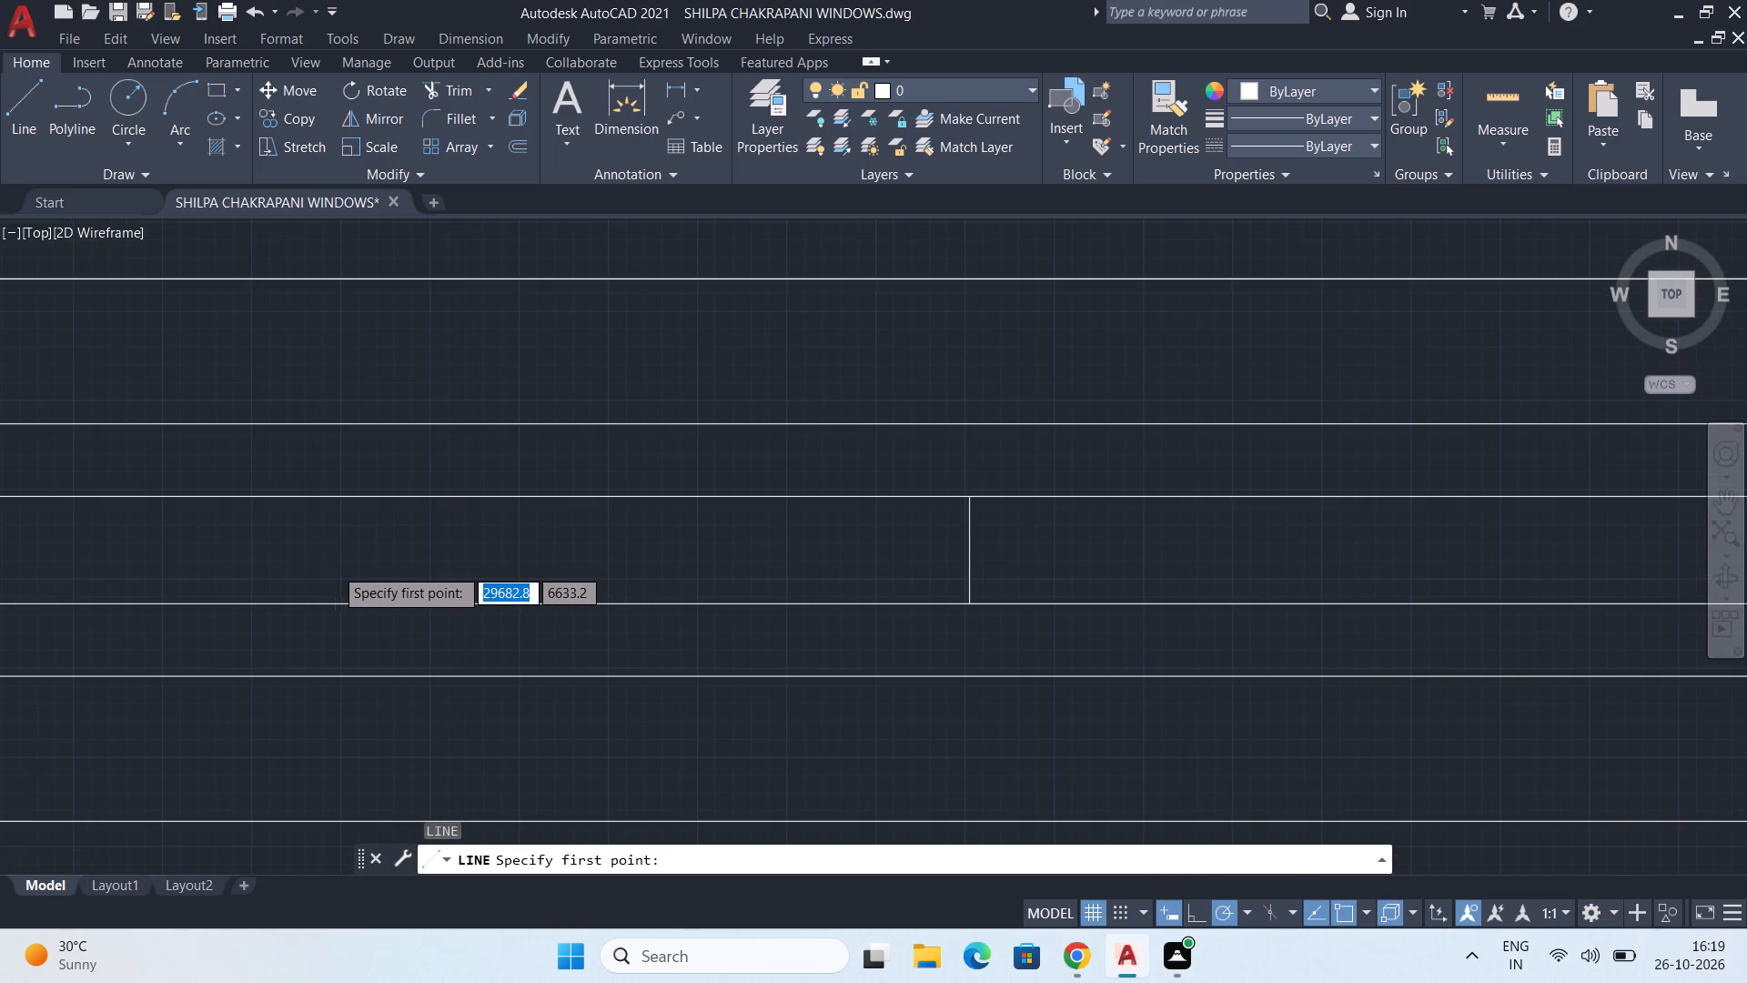
middle_click_drag(334, 567, 529, 604)
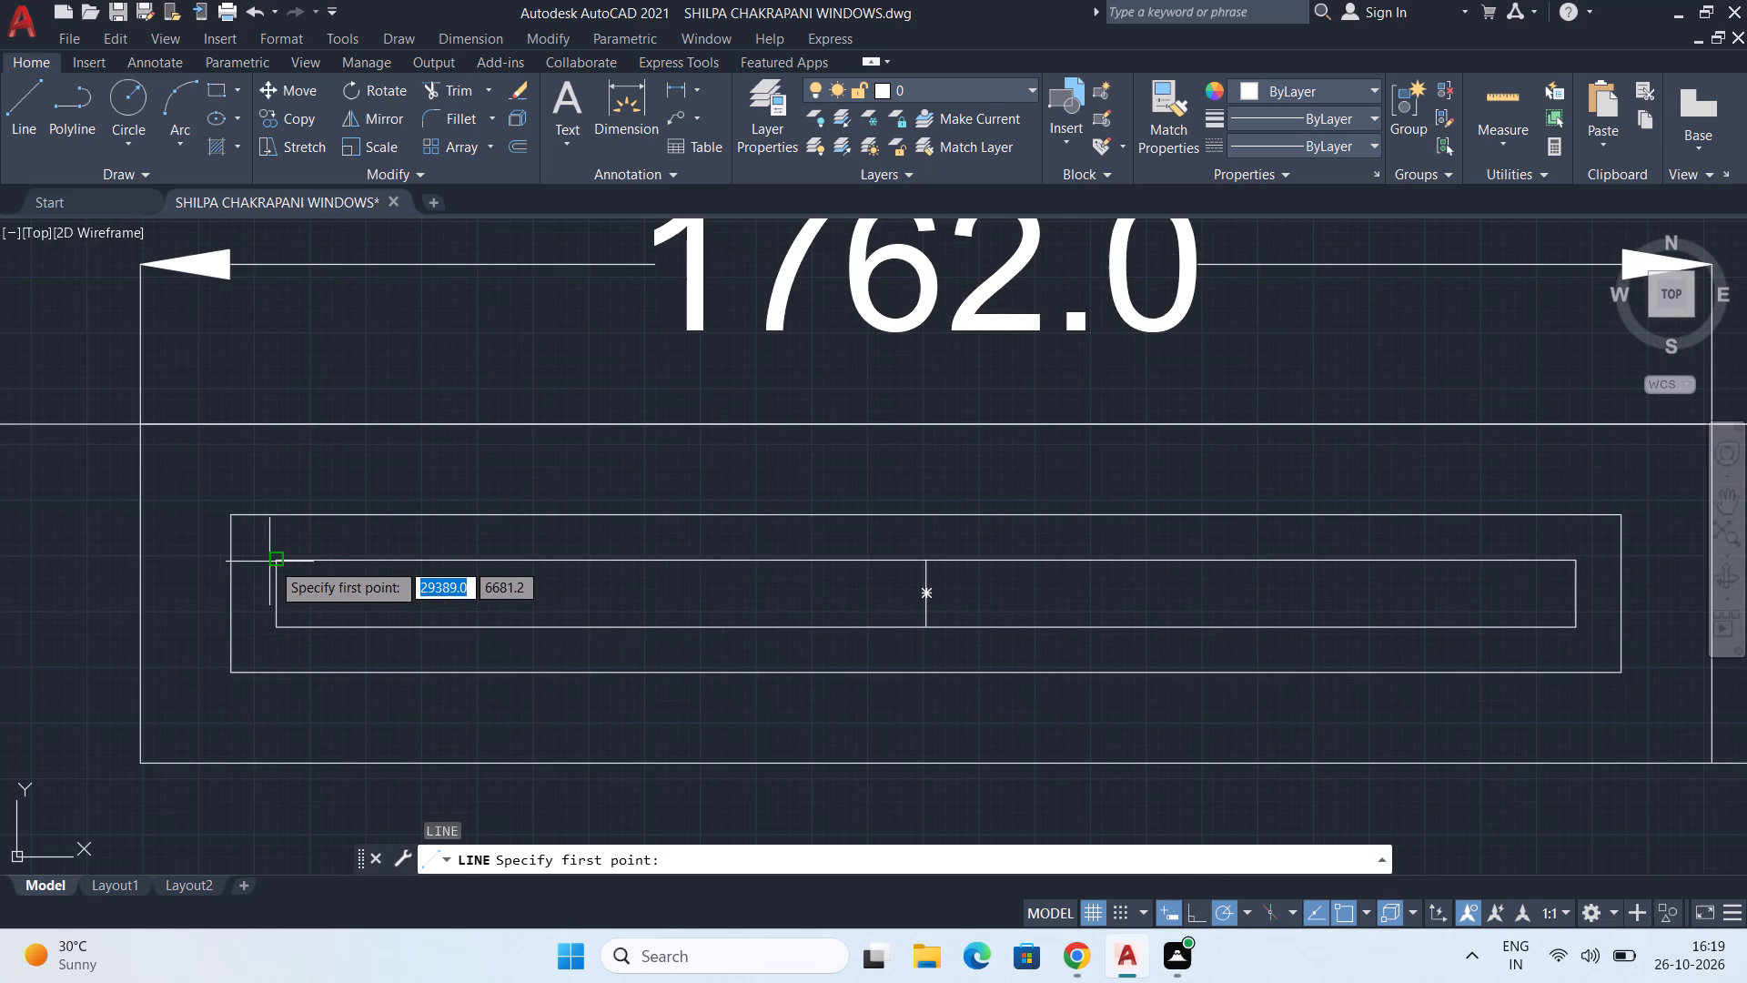
scroll(430, 608, "up", 1)
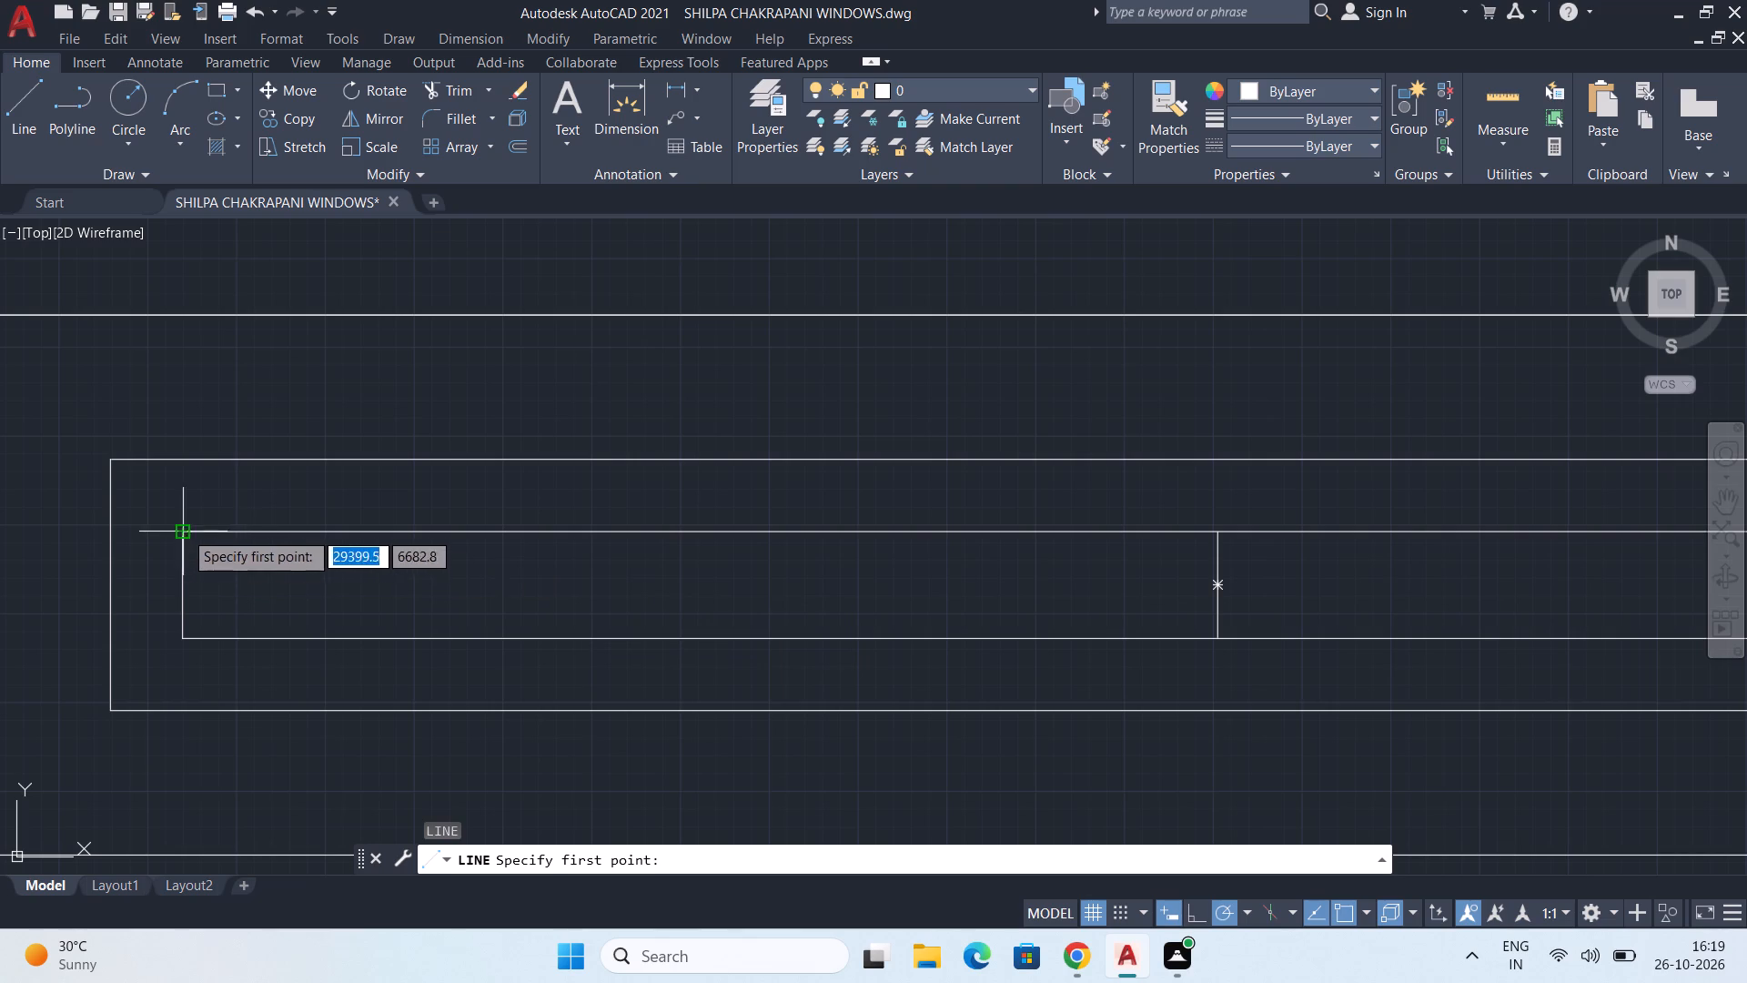
left_click(611, 584)
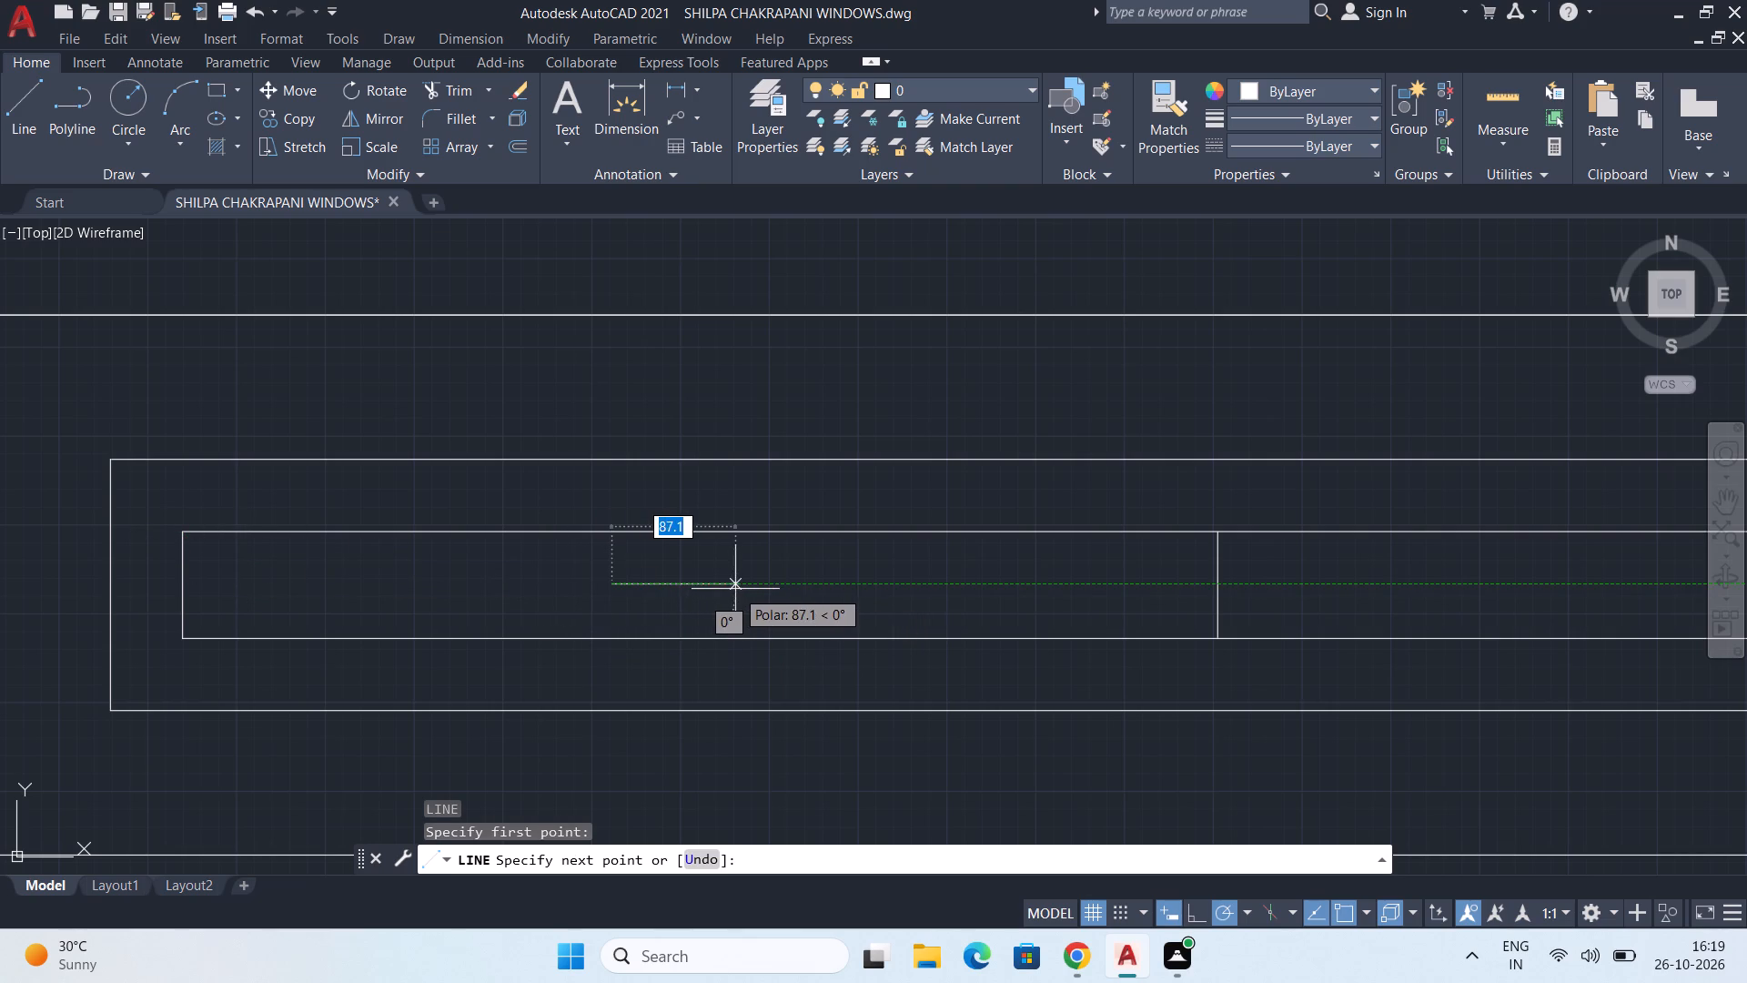
left_click(729, 589)
key("Escape")
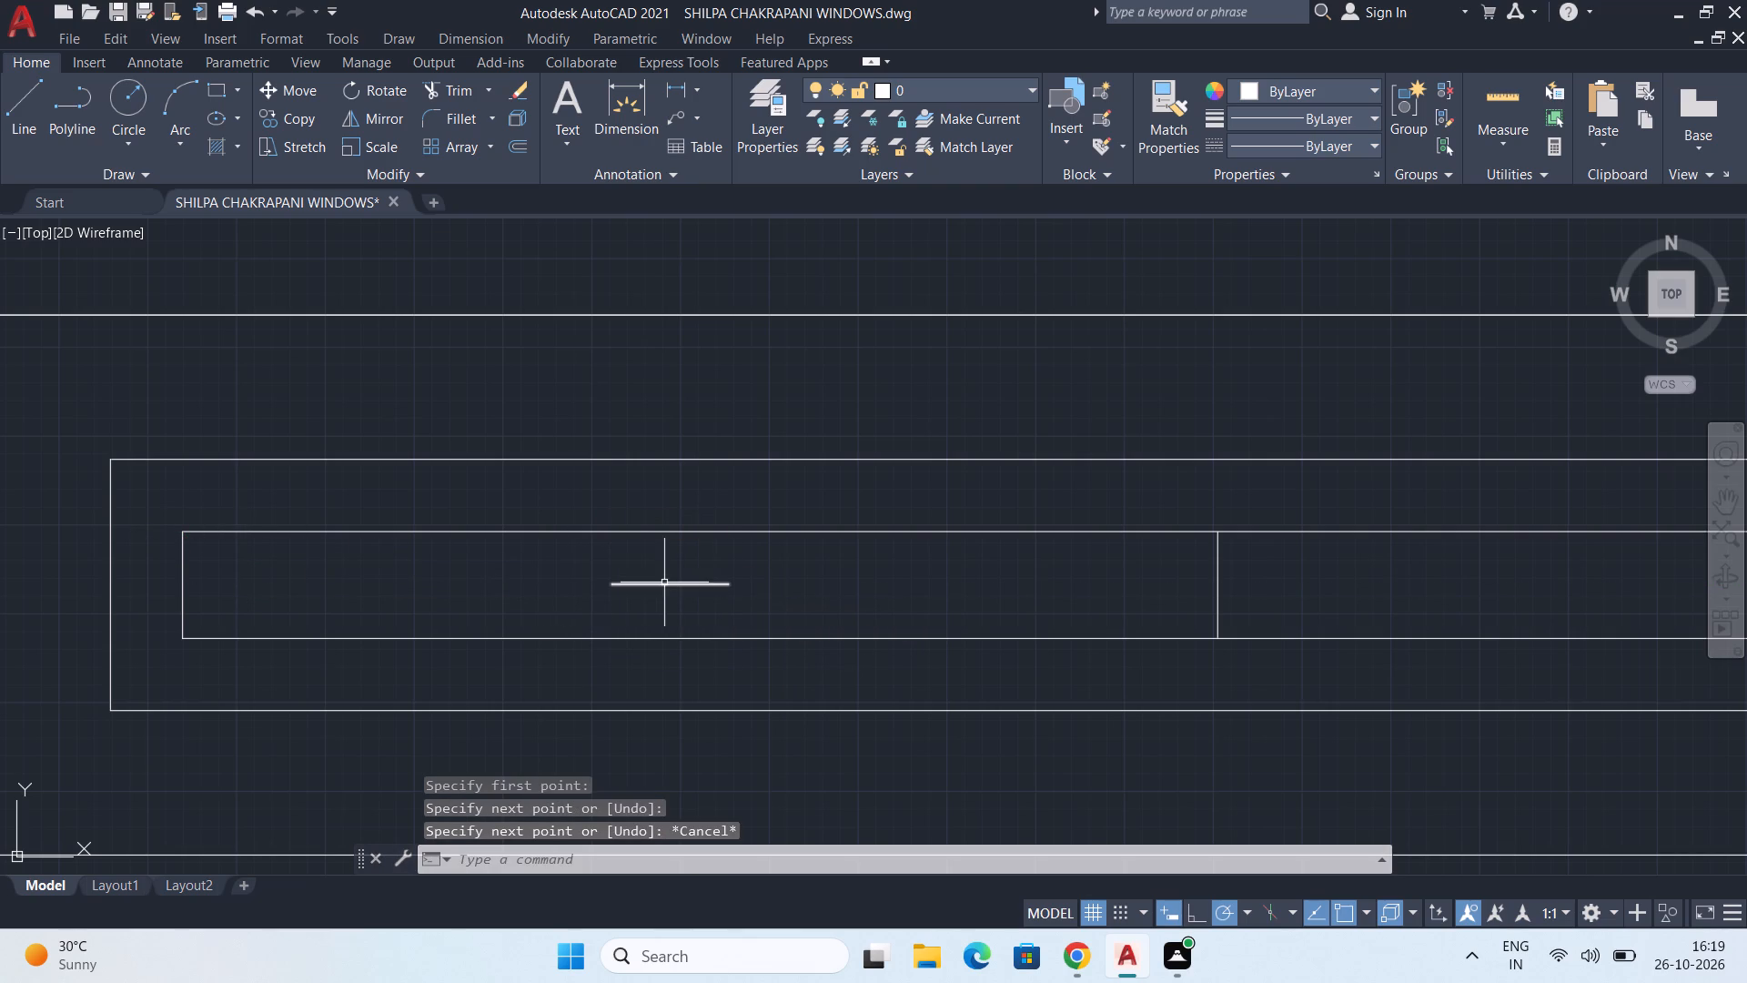
Draw a vertical line up from the short line's midpoint and stretch its lower end below it to form a plus mark.
key("l")
key("Return")
scroll(665, 571, "up", 2)
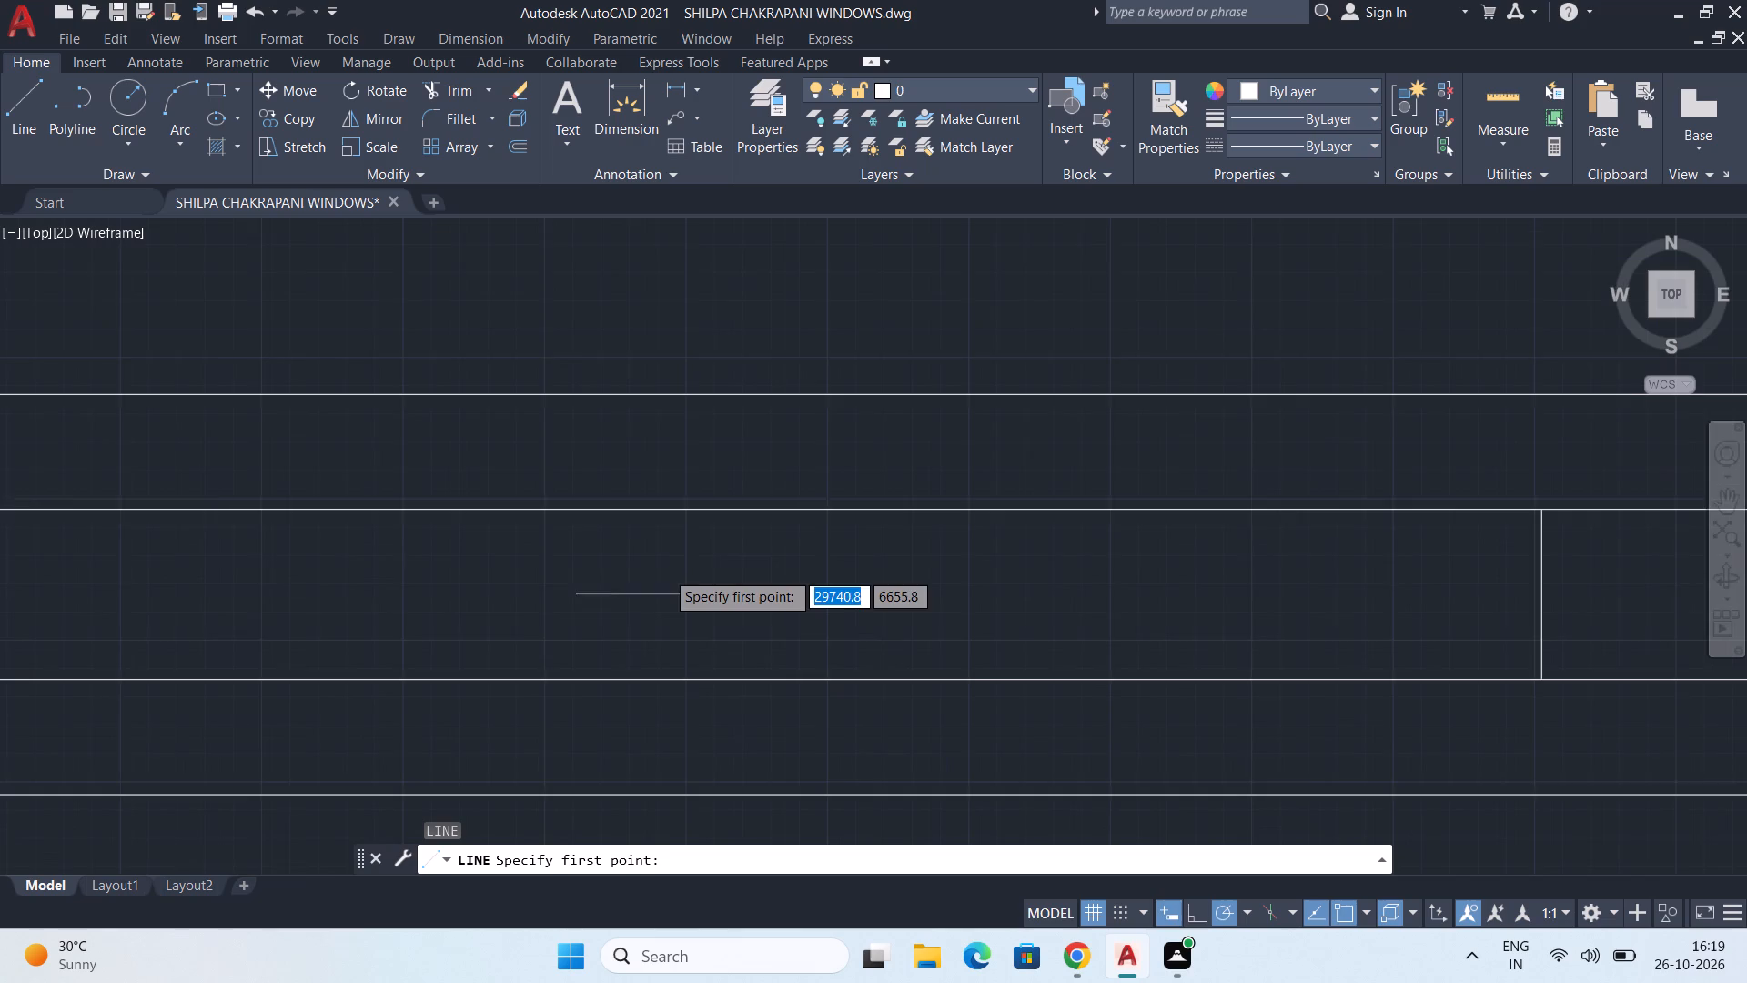
left_click(669, 607)
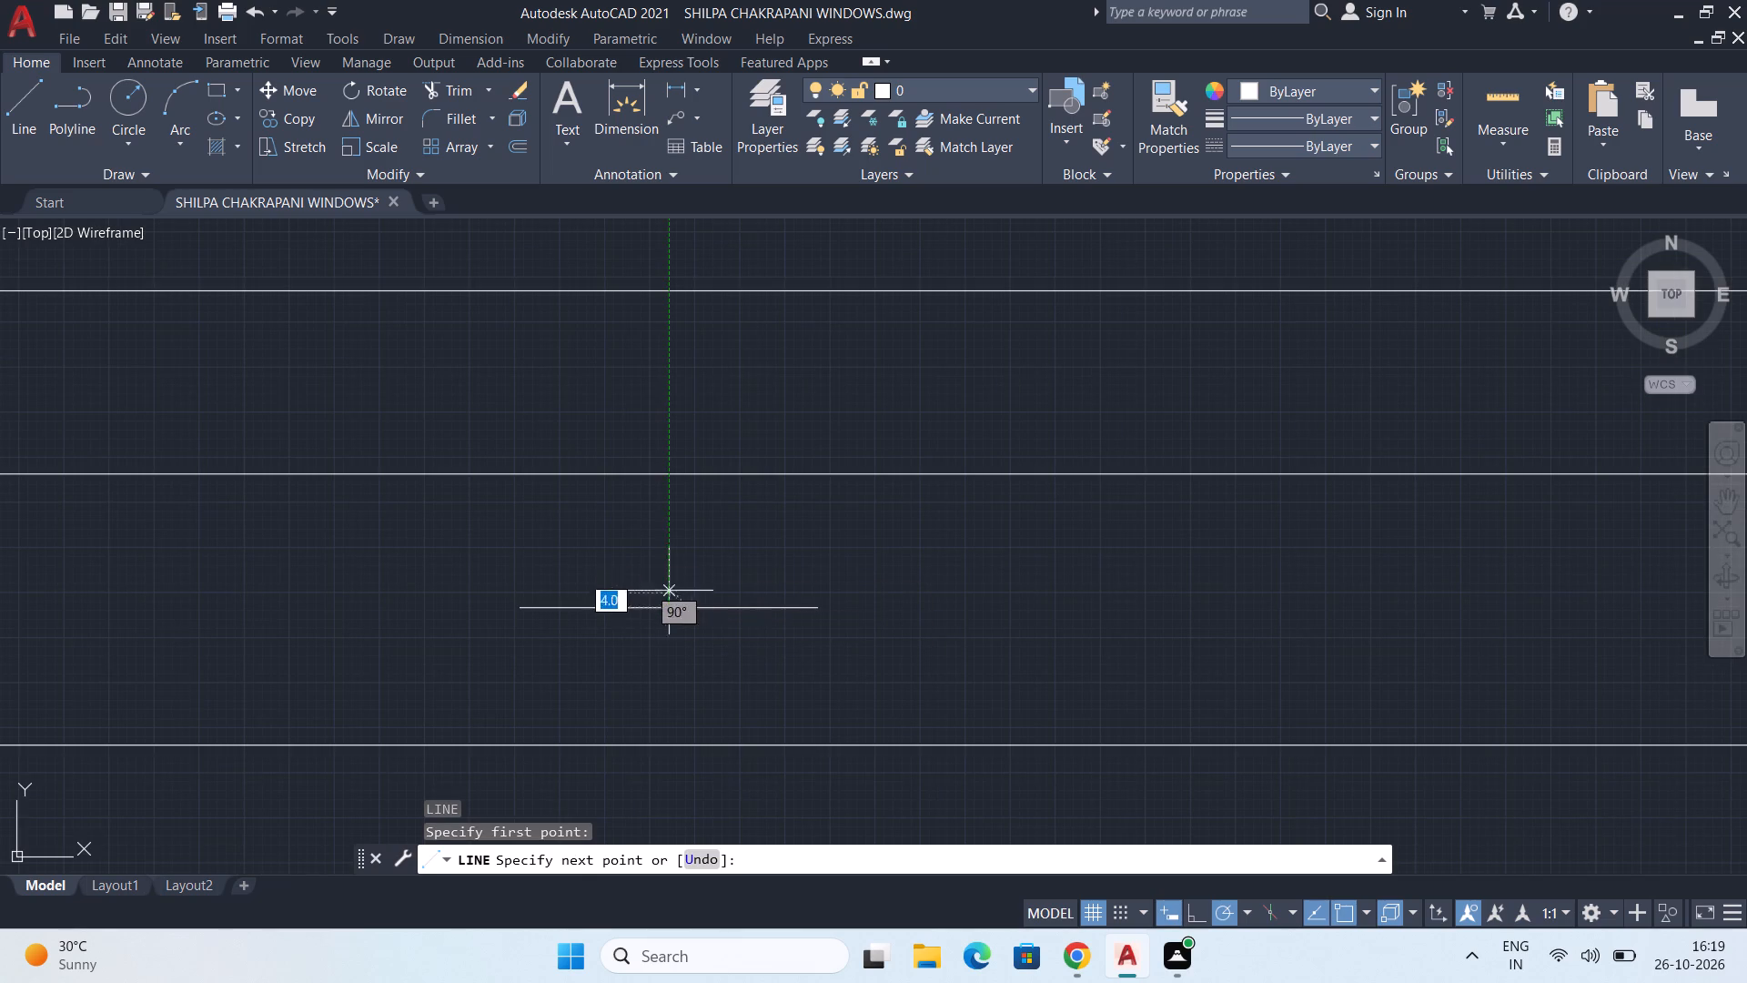
left_click(670, 512)
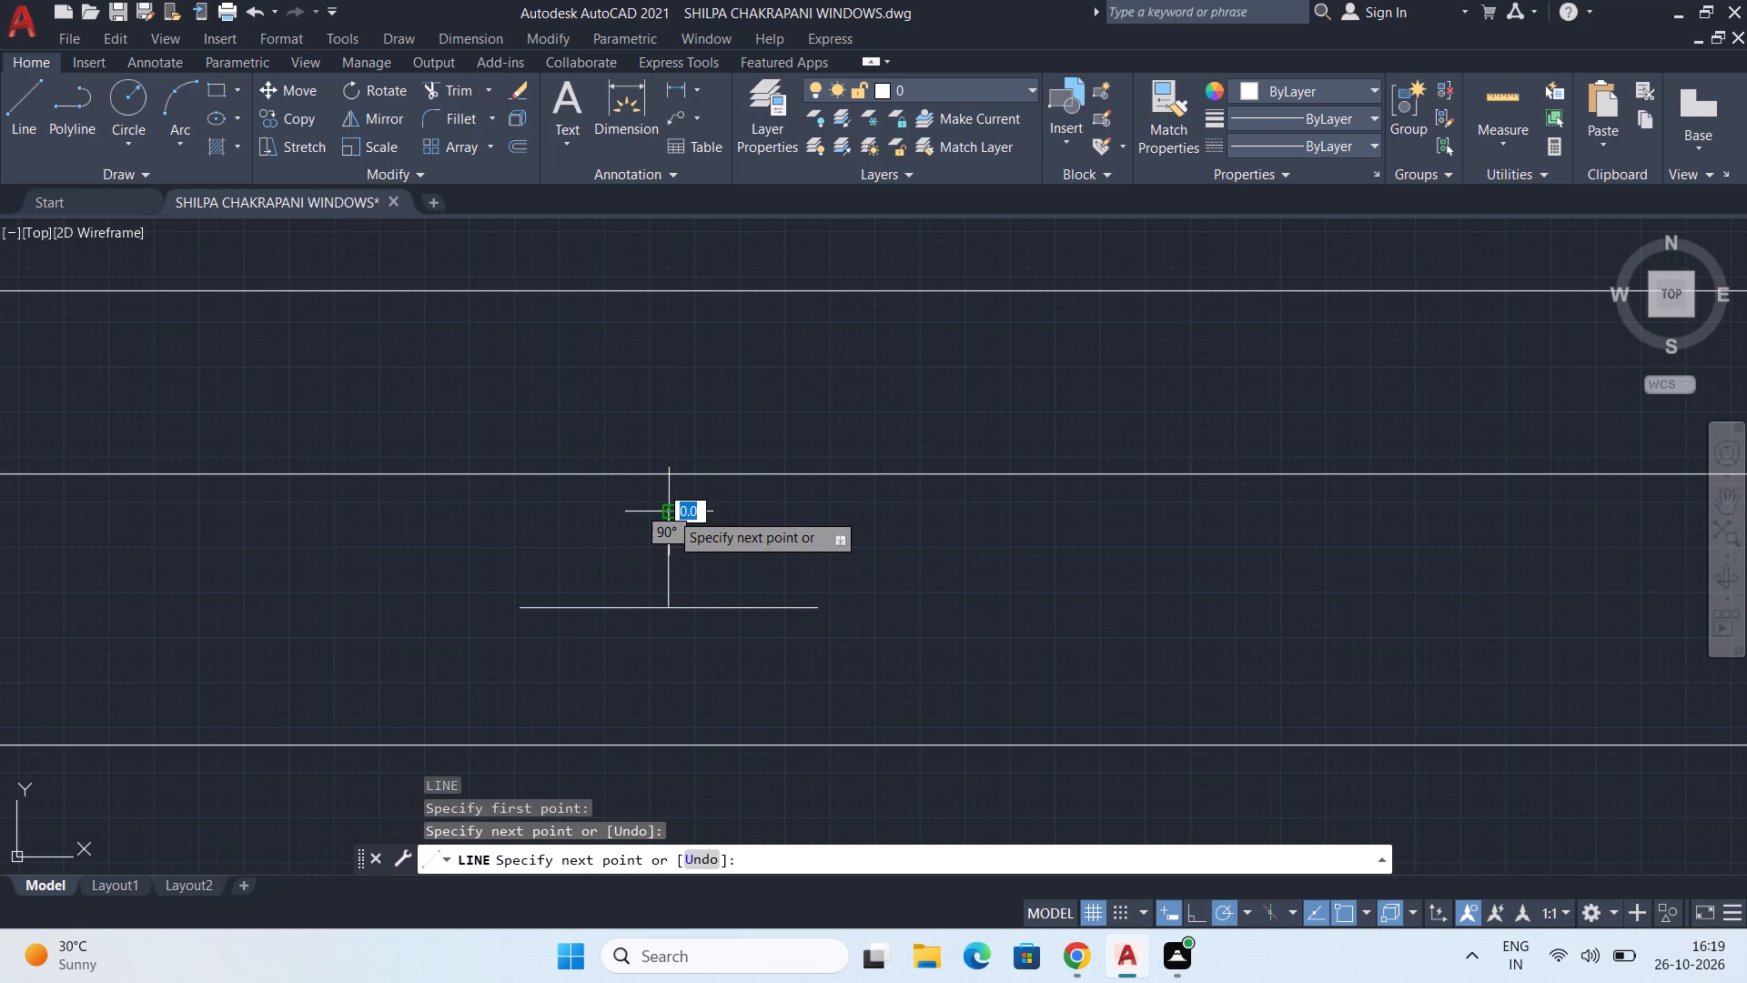
key("Escape")
left_click(667, 567)
left_click(670, 613)
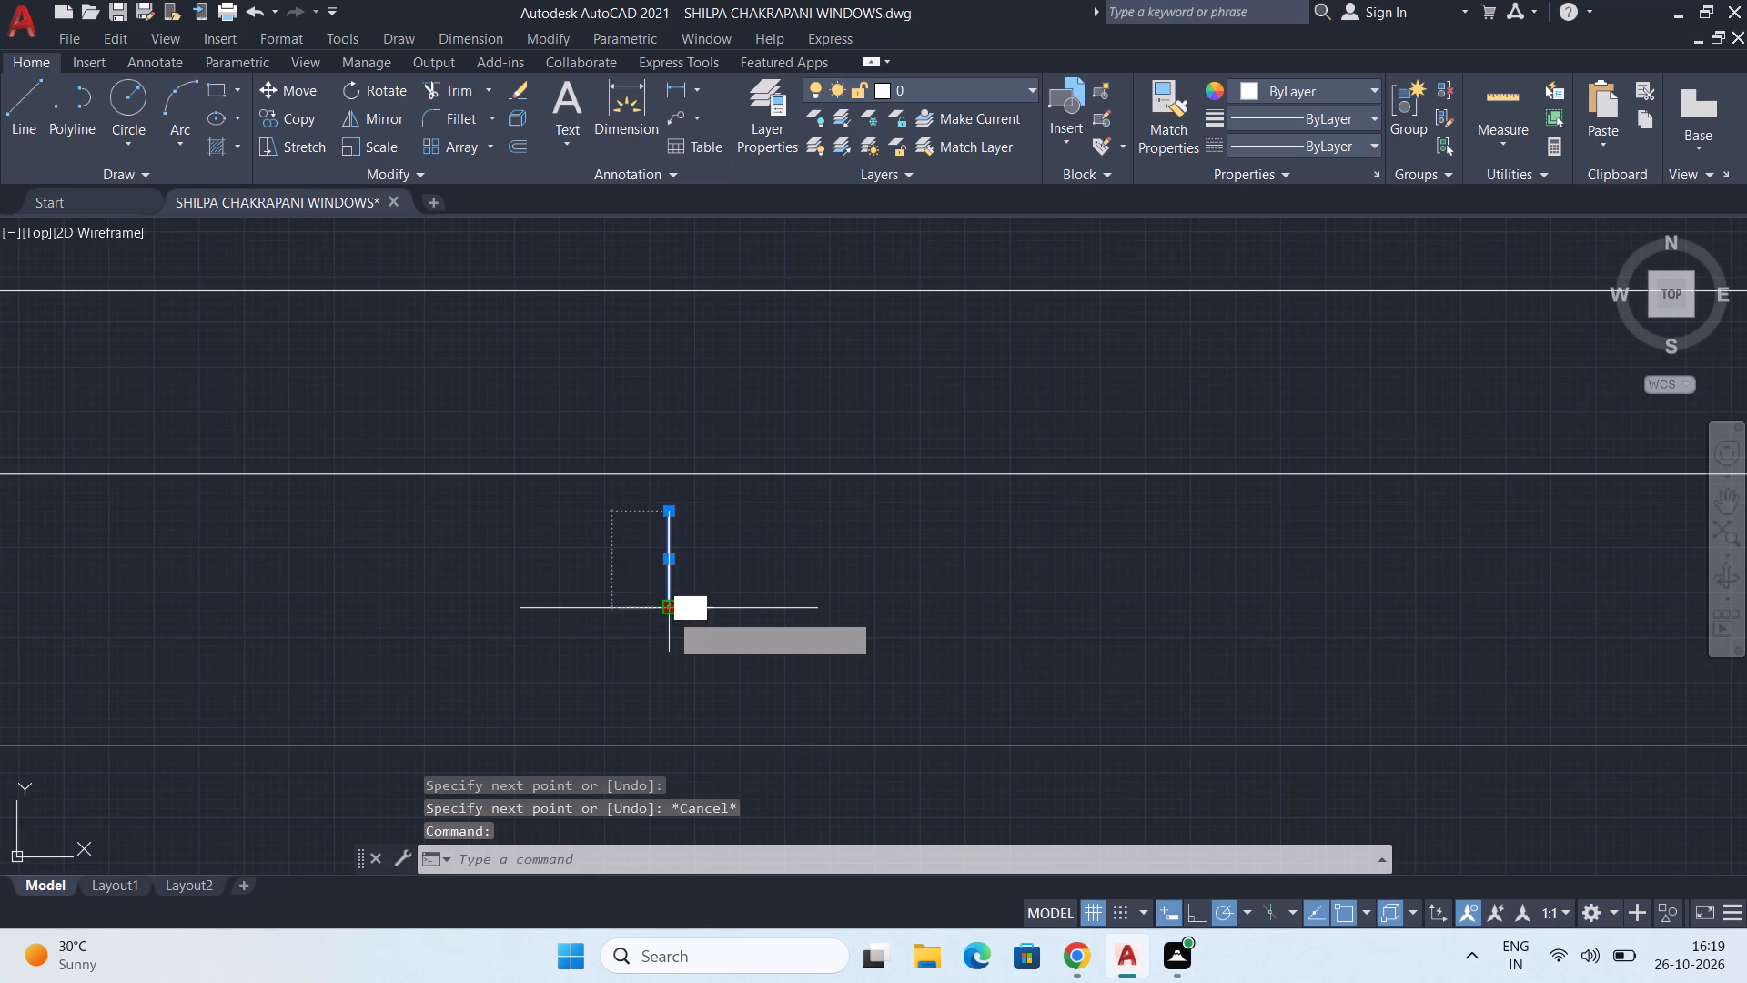
left_click(667, 717)
key("Escape")
scroll(734, 685, "down", 3)
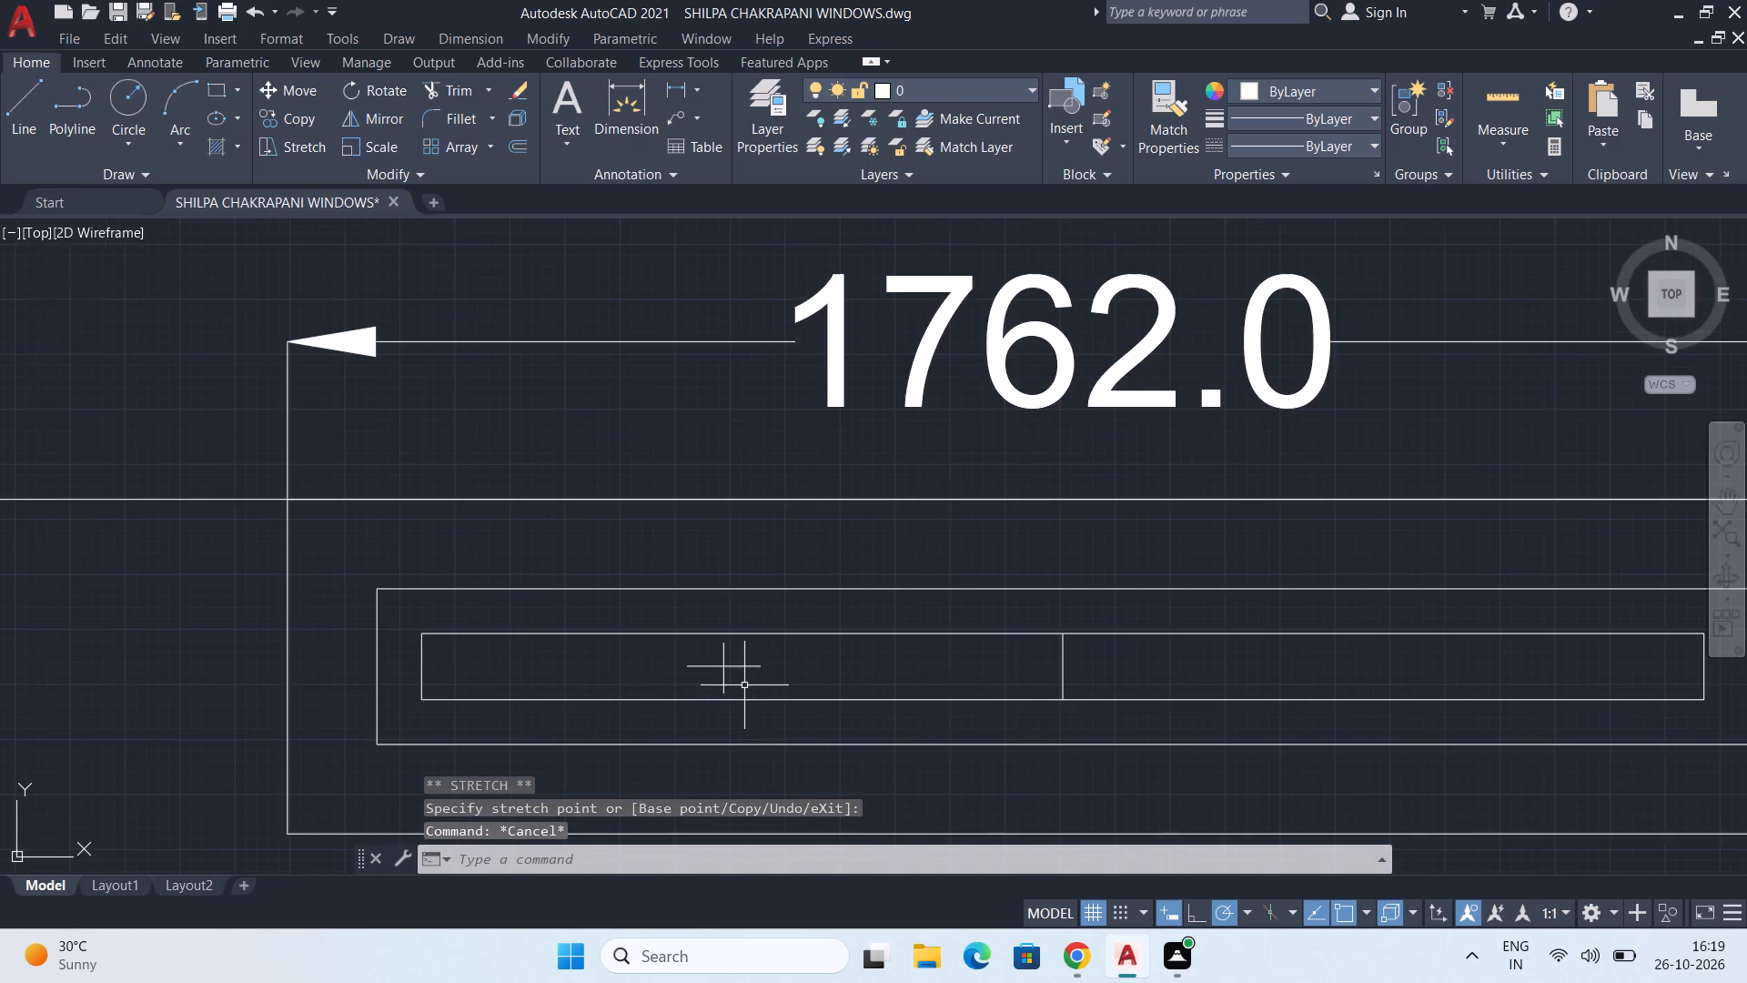
Copy the plus mark from its centre horizontally about 738 into the right pane of the 1762-wide window.
scroll(703, 669, "up", 2)
left_click(604, 543)
middle_click_drag(889, 735, 874, 711)
left_click(866, 743)
key("c")
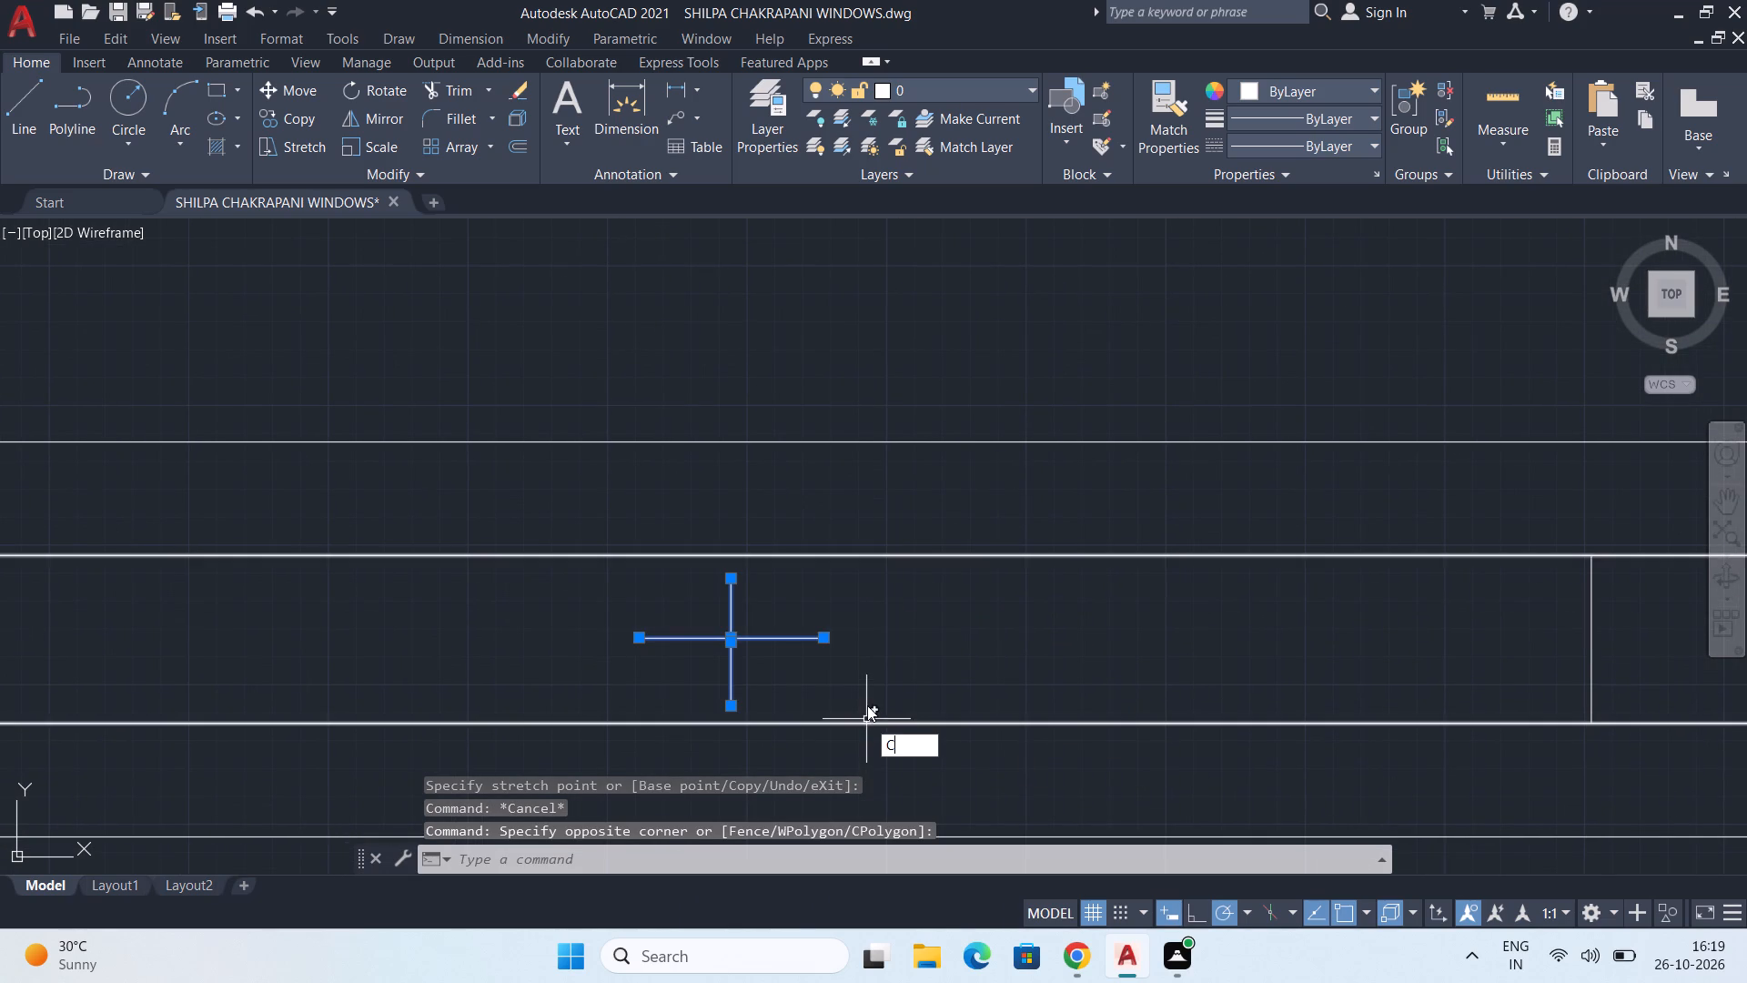
key("o")
key("Return")
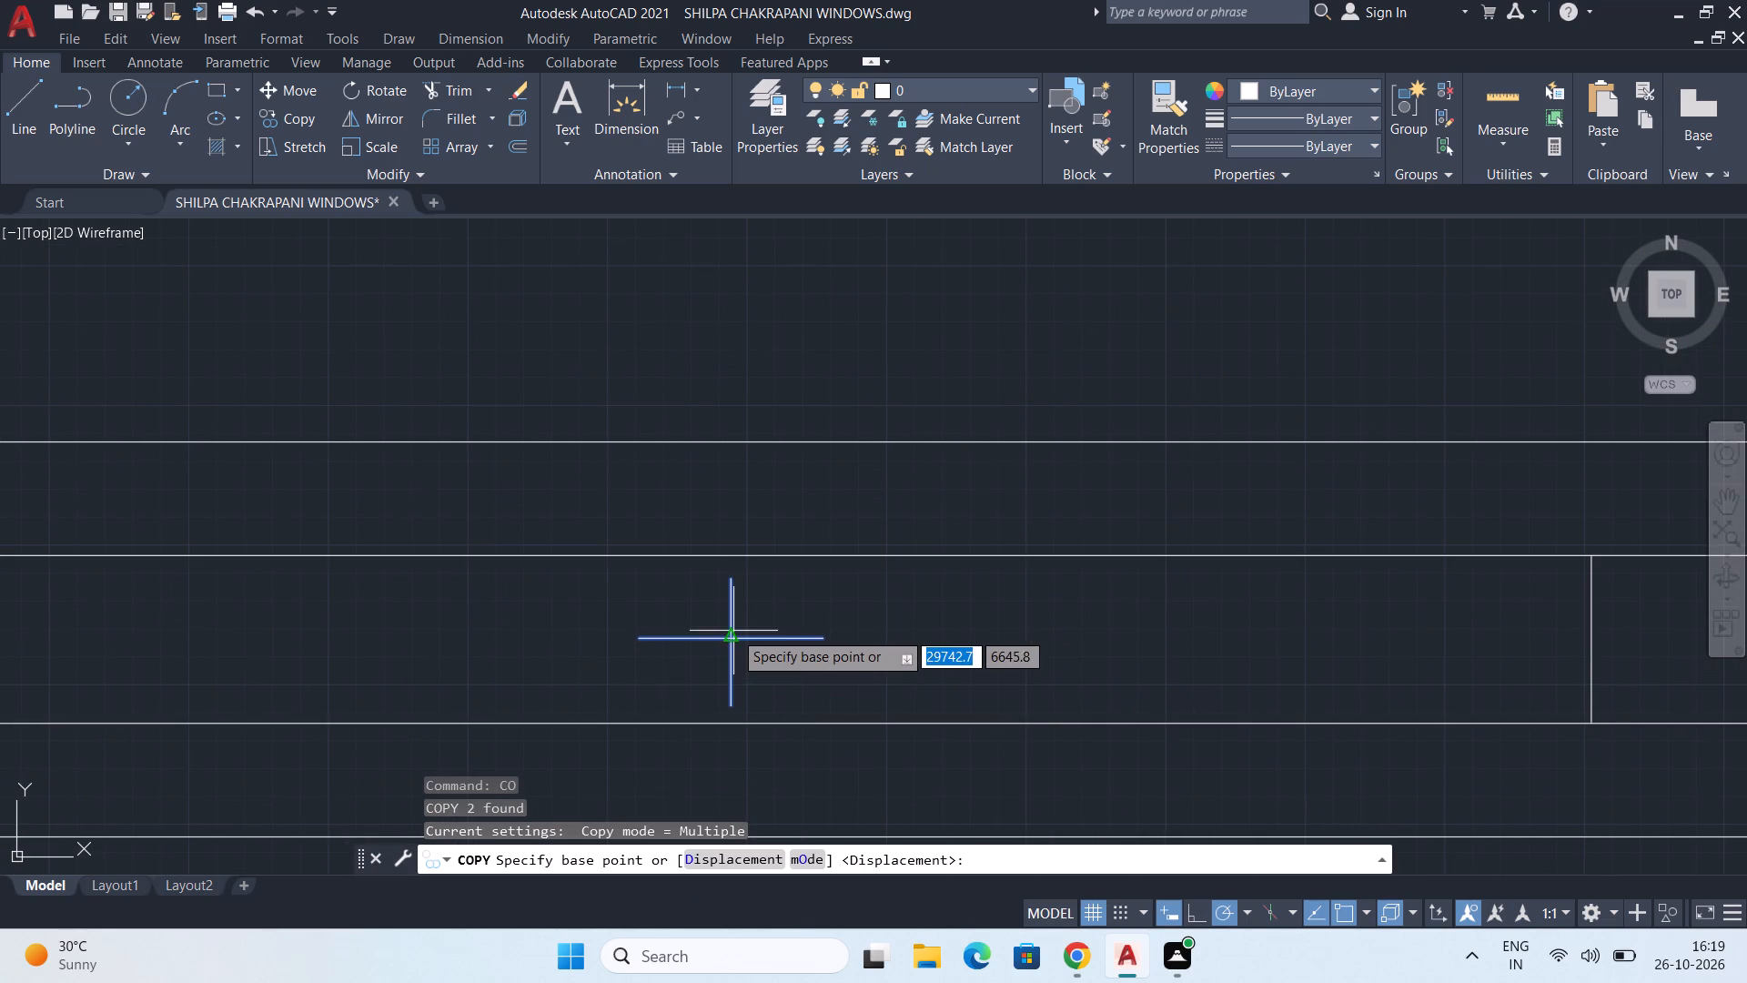
left_click(729, 638)
scroll(1035, 643, "down", 1)
middle_click_drag(1216, 654, 939, 652)
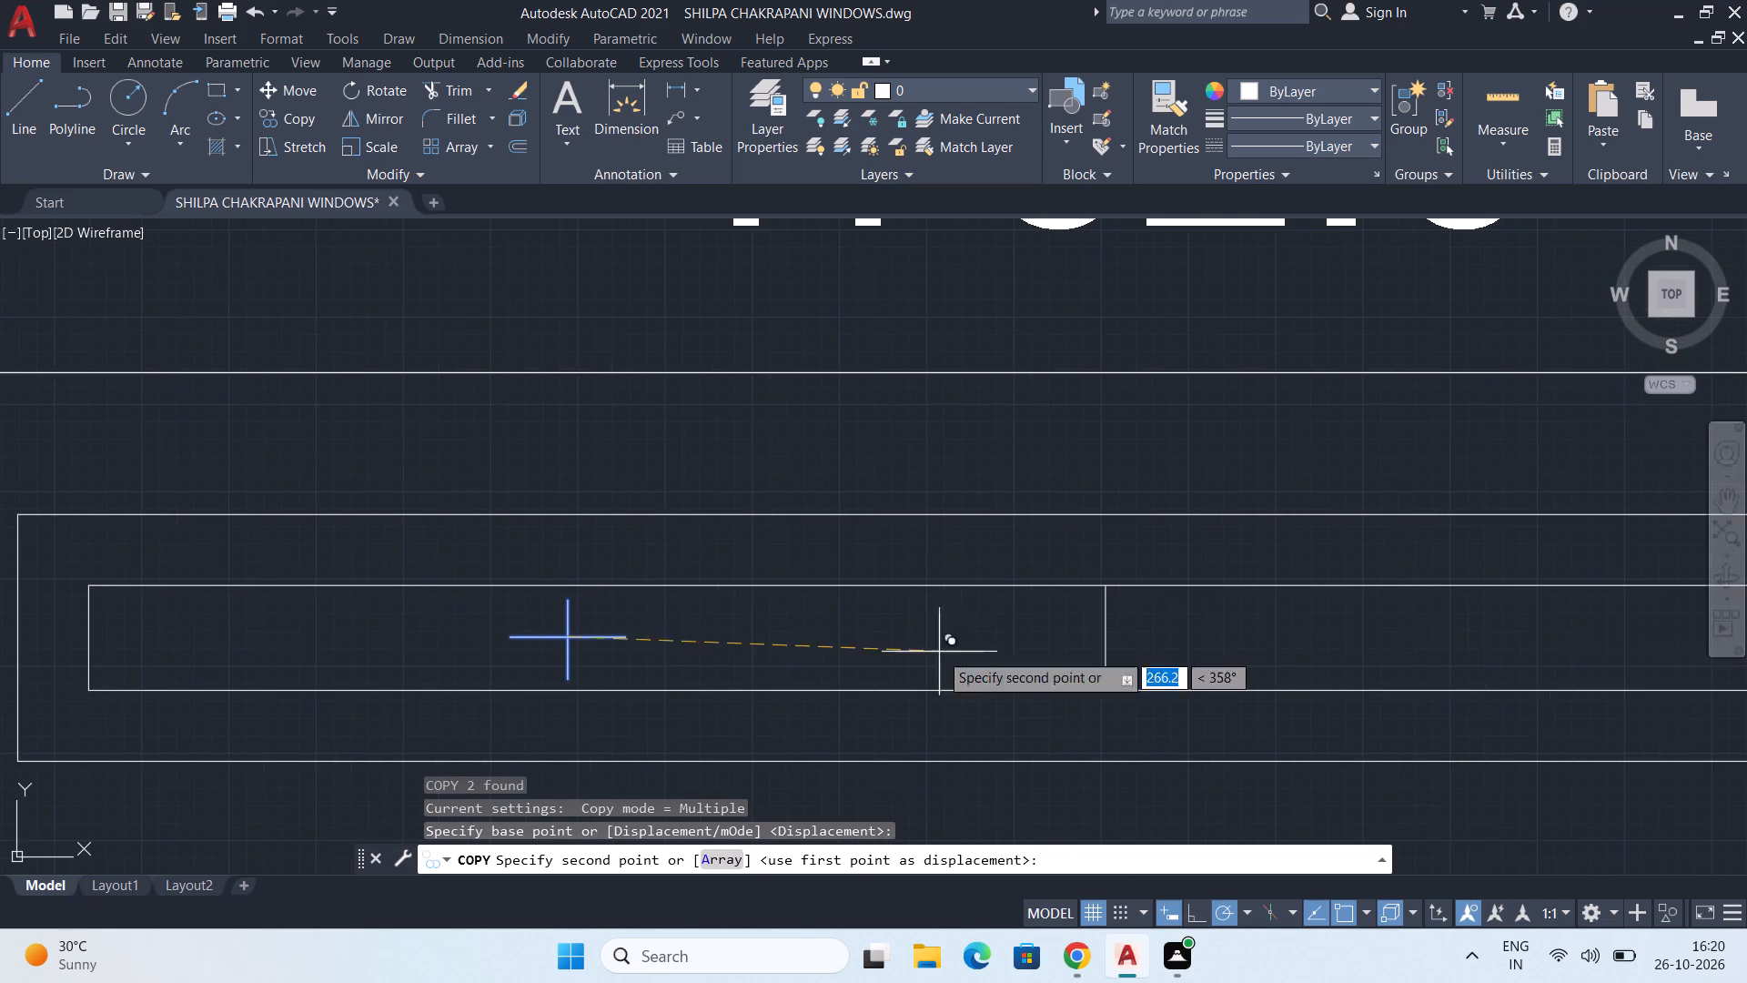
middle_click_drag(1328, 652, 1207, 659)
scroll(1309, 652, "down", 2)
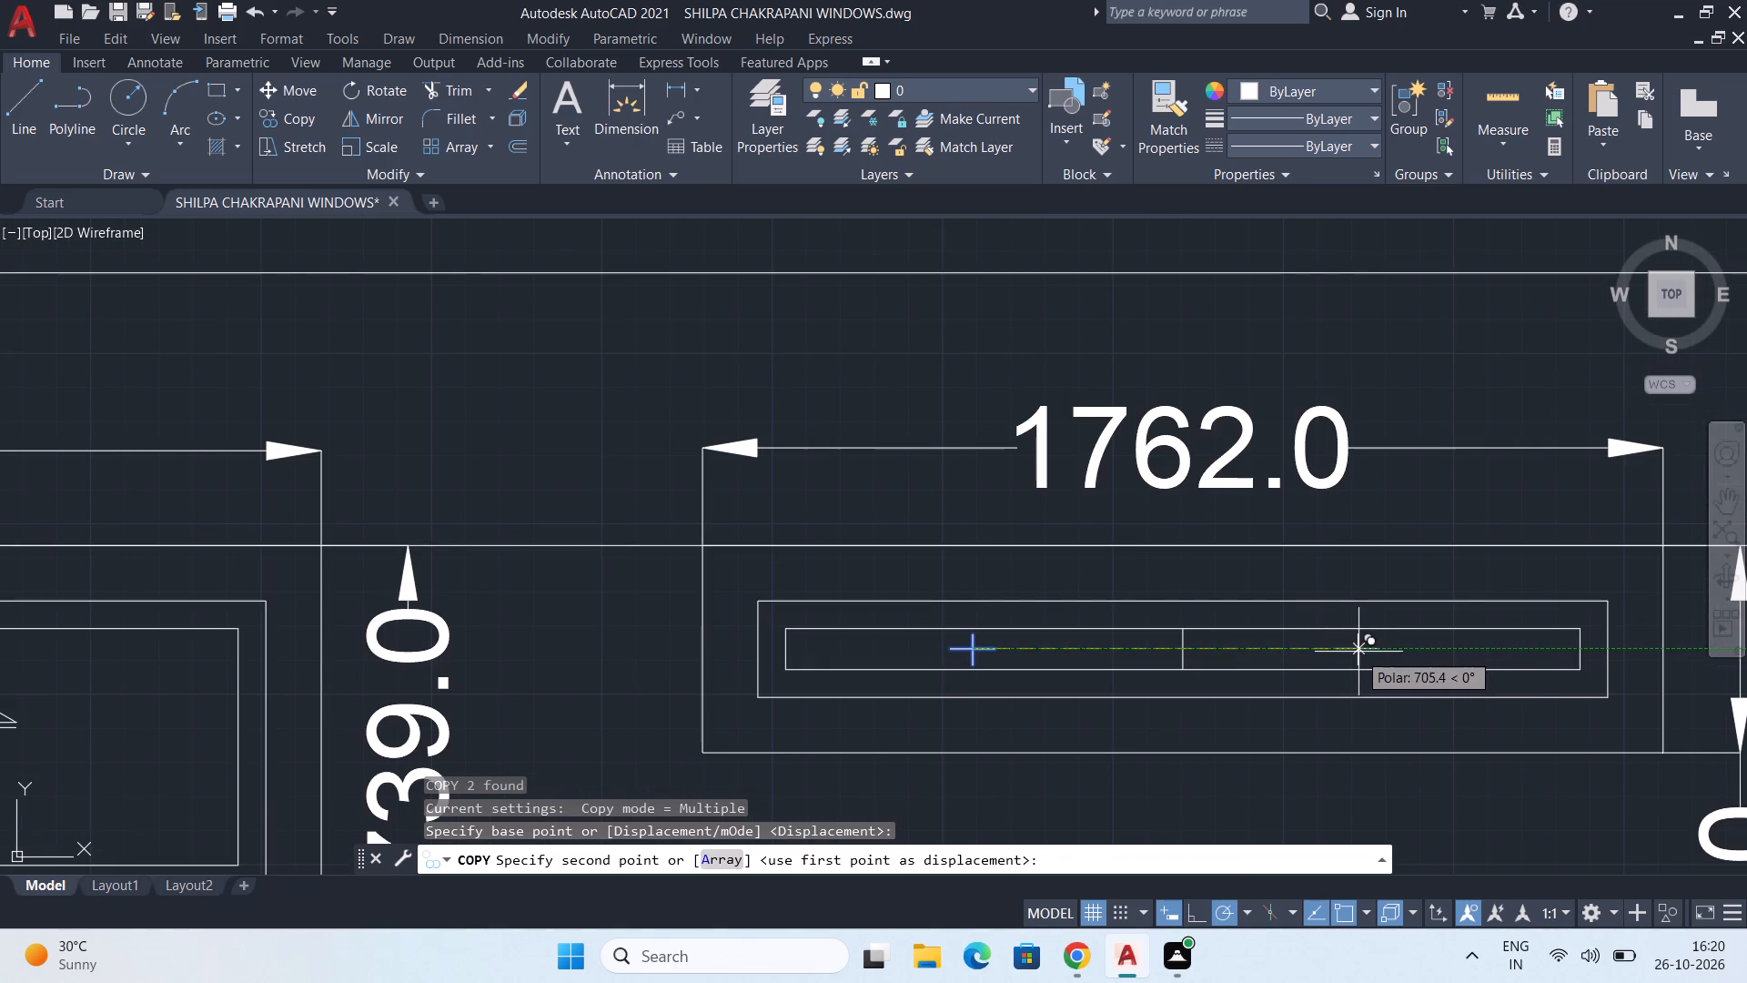
scroll(1356, 651, "up", 1)
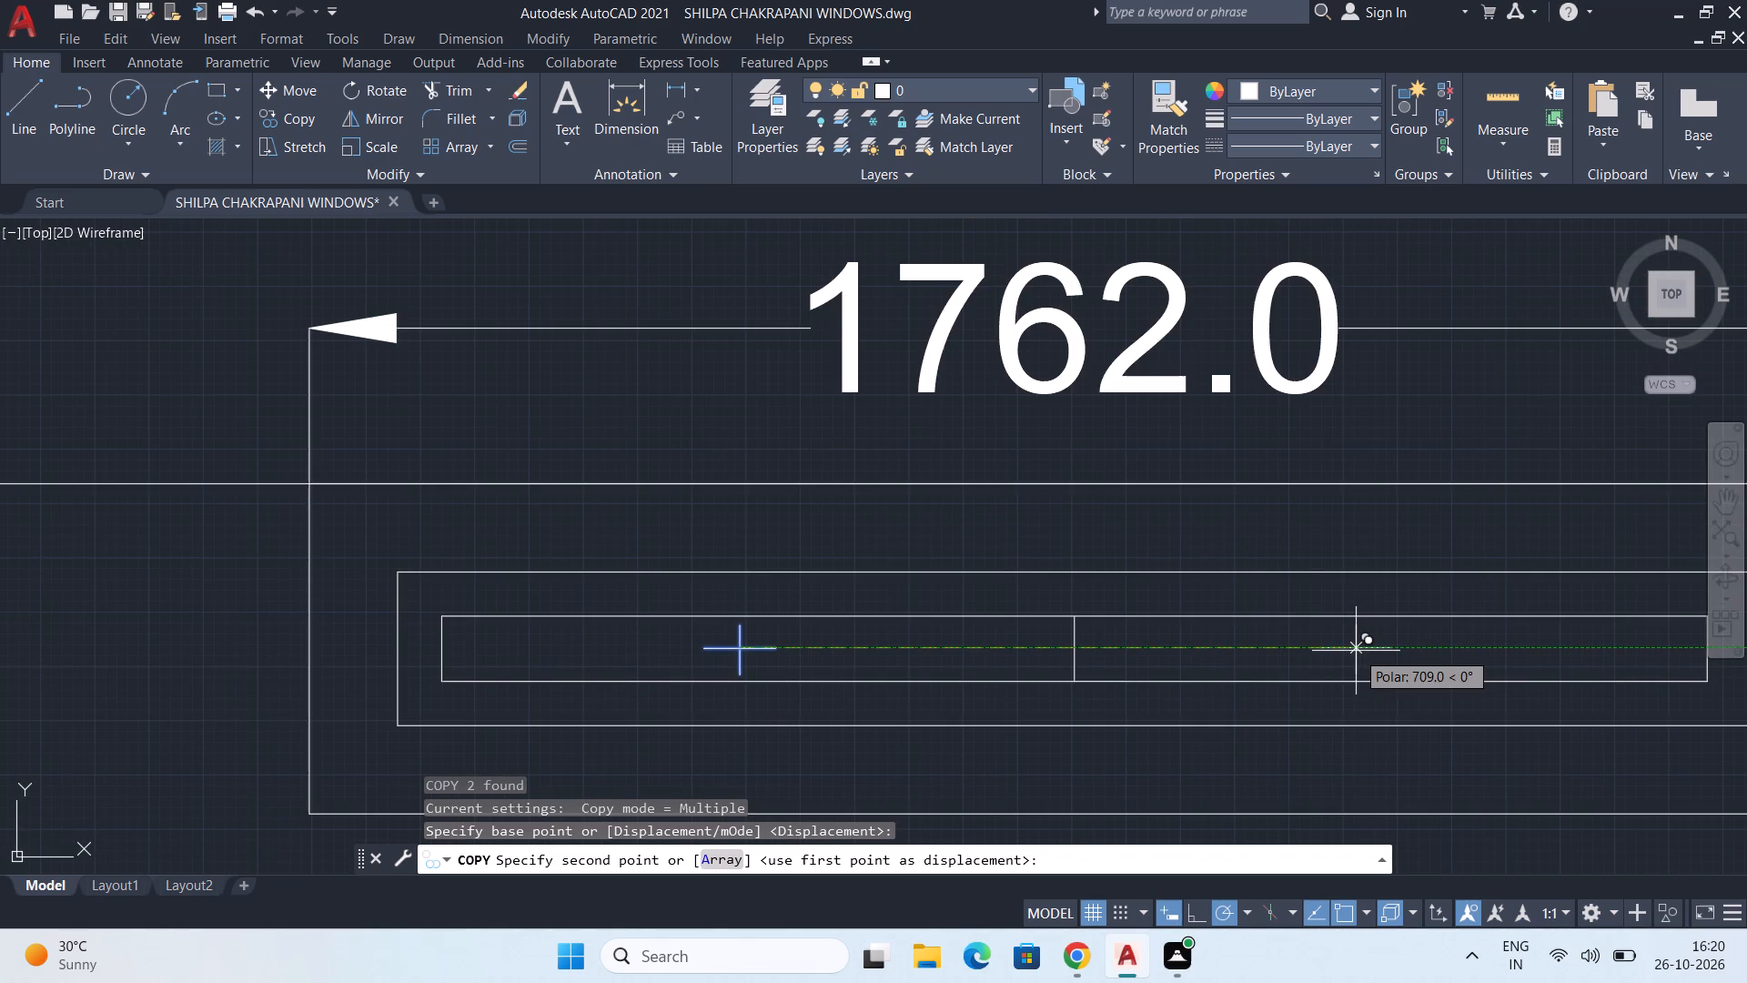
scroll(1356, 651, "down", 1)
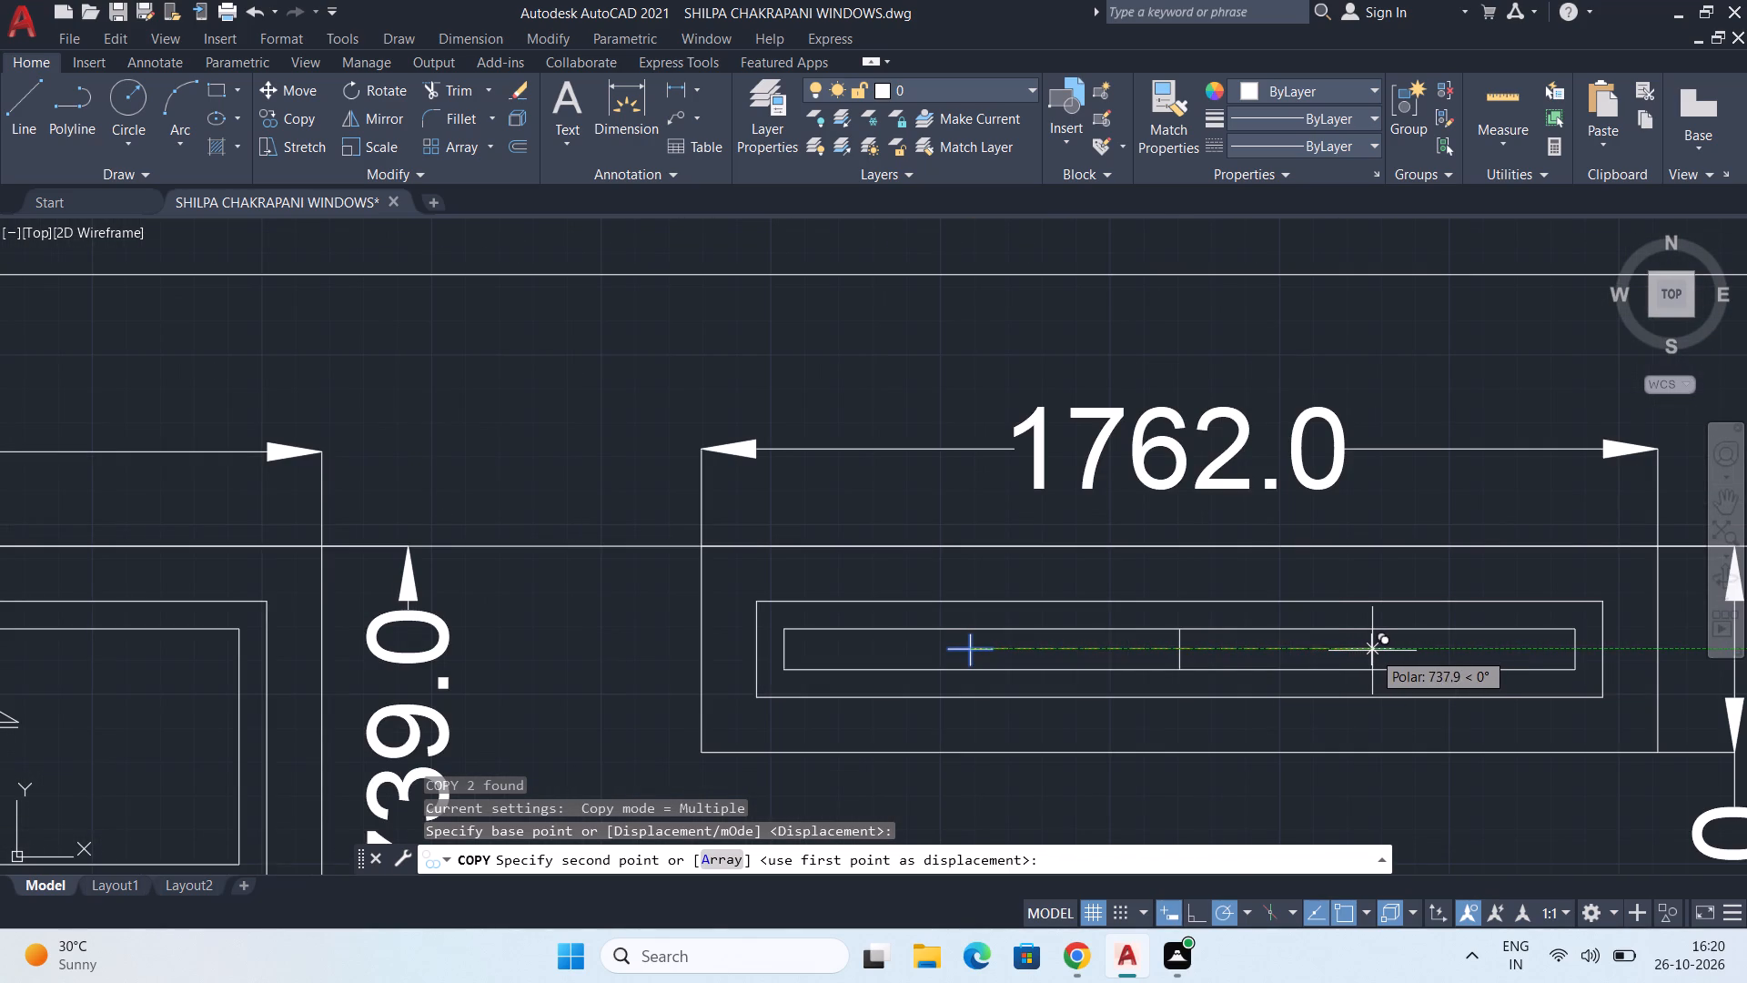
left_click(1372, 651)
key("Escape")
Offset the central divider line of the 1762-wide window by 25.4 to both sides.
scroll(1259, 630, "down", 2)
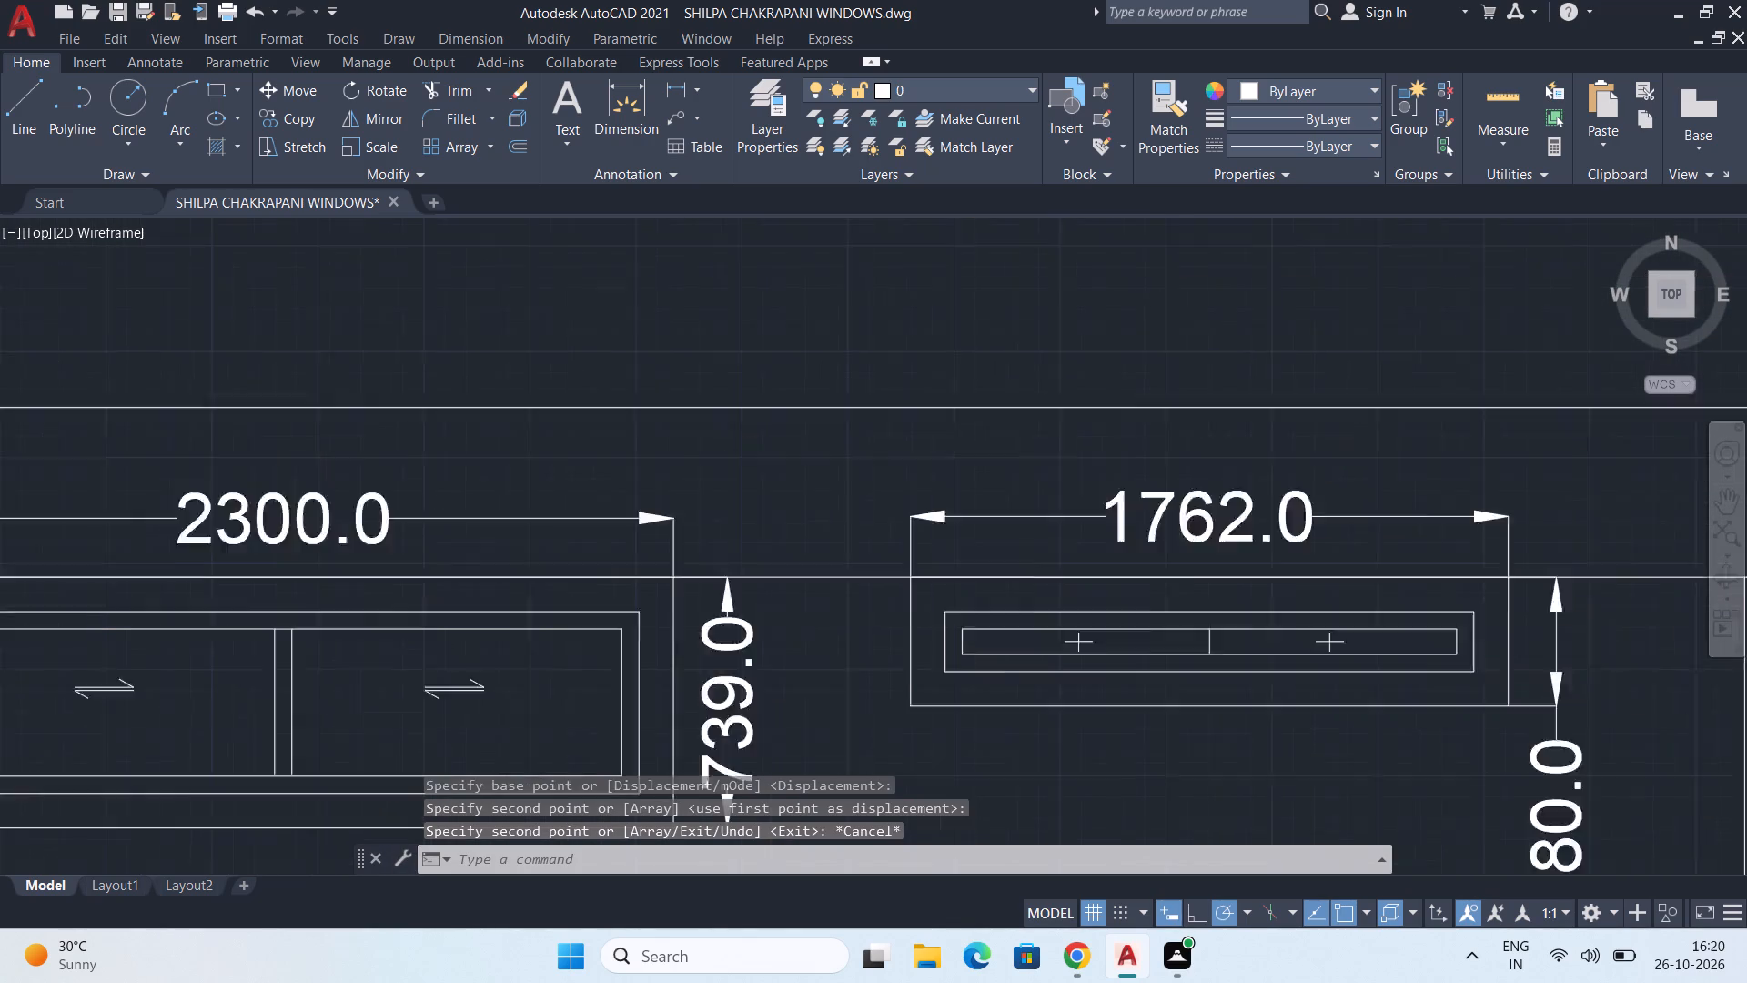
middle_click_drag(1258, 680, 1187, 665)
scroll(854, 677, "down", 1)
middle_click_drag(972, 698, 974, 716)
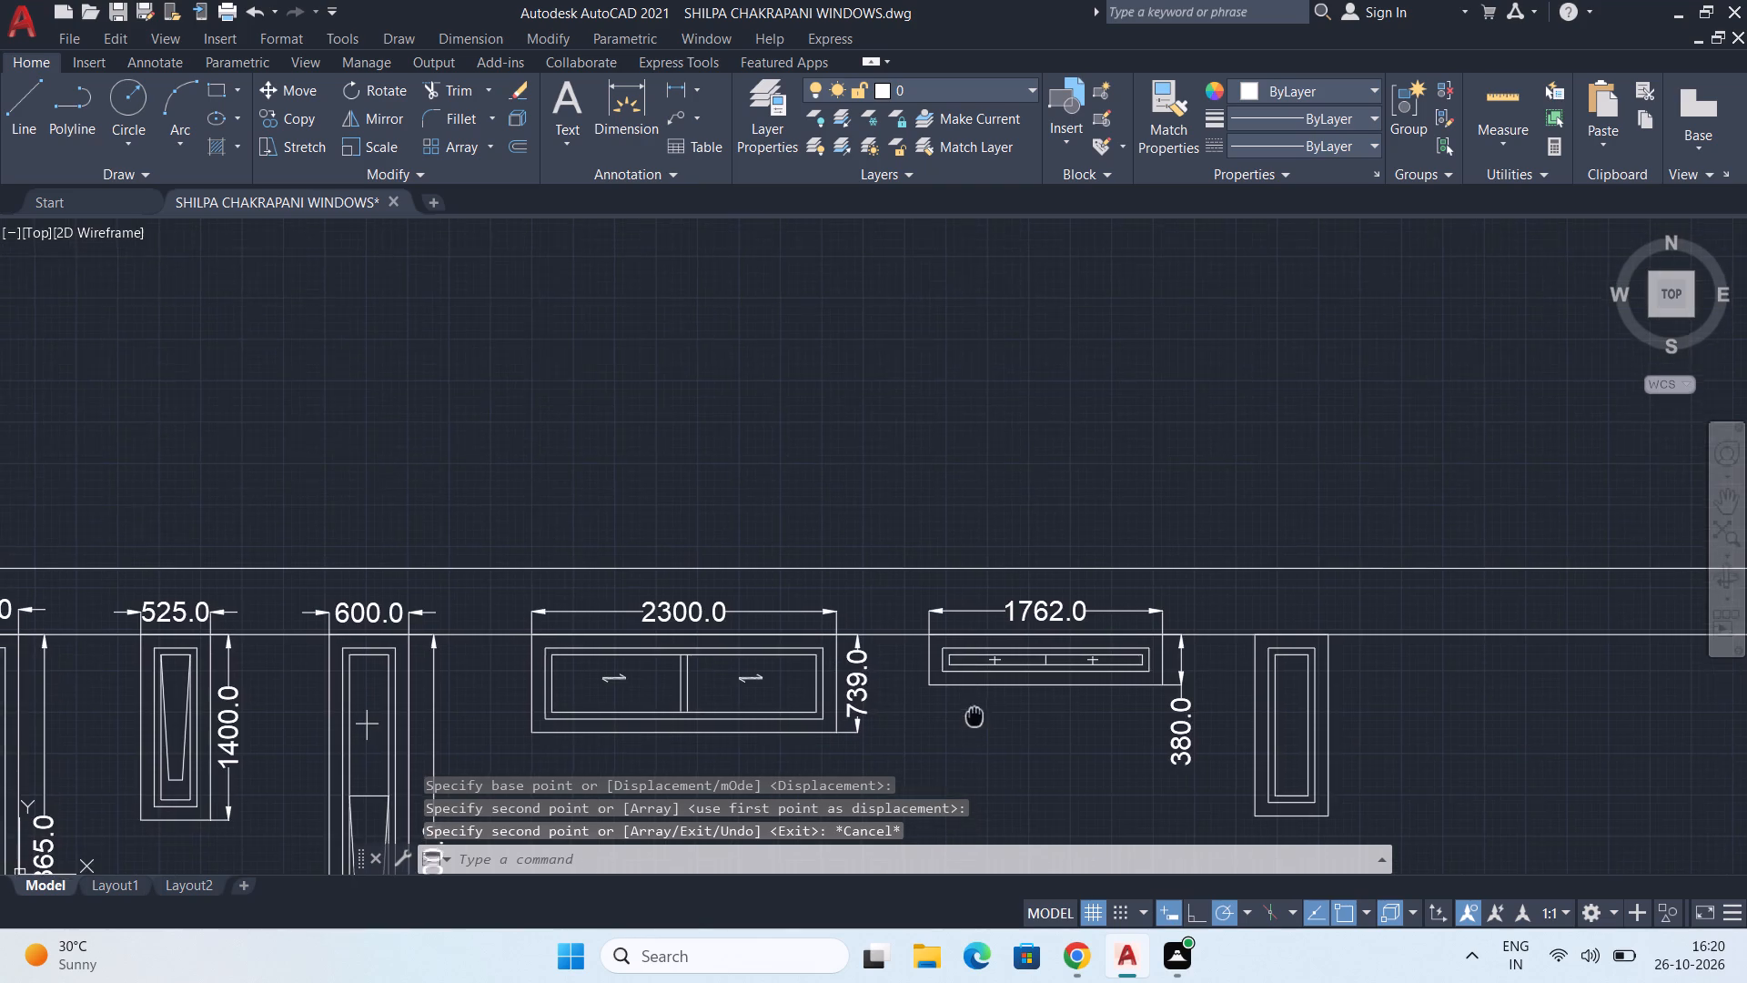
middle_click_drag(974, 716, 974, 717)
scroll(1109, 664, "up", 2)
scroll(995, 657, "up", 2)
middle_click_drag(978, 705, 983, 721)
scroll(926, 708, "up", 2)
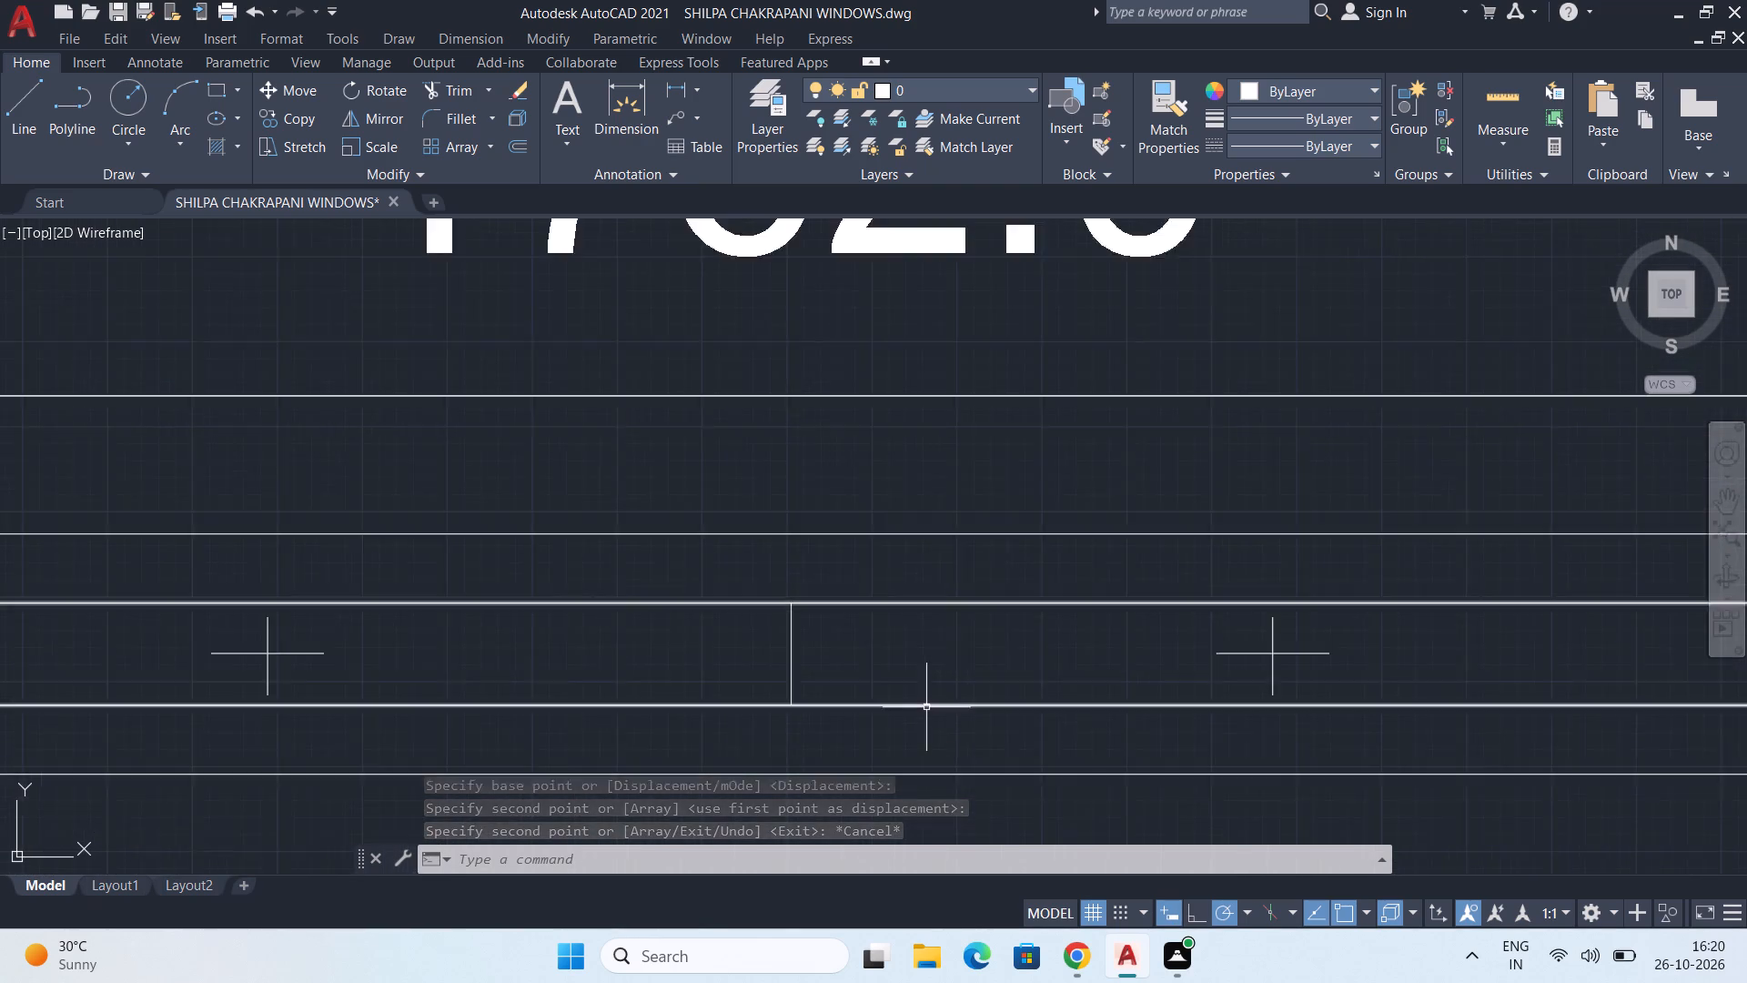
middle_click_drag(841, 705, 894, 750)
scroll(884, 737, "down", 1)
type("OFF")
key("Return")
type("25.4")
key("Return")
scroll(997, 565, "up", 2)
scroll(845, 633, "down", 2)
middle_click_drag(845, 667, 916, 546)
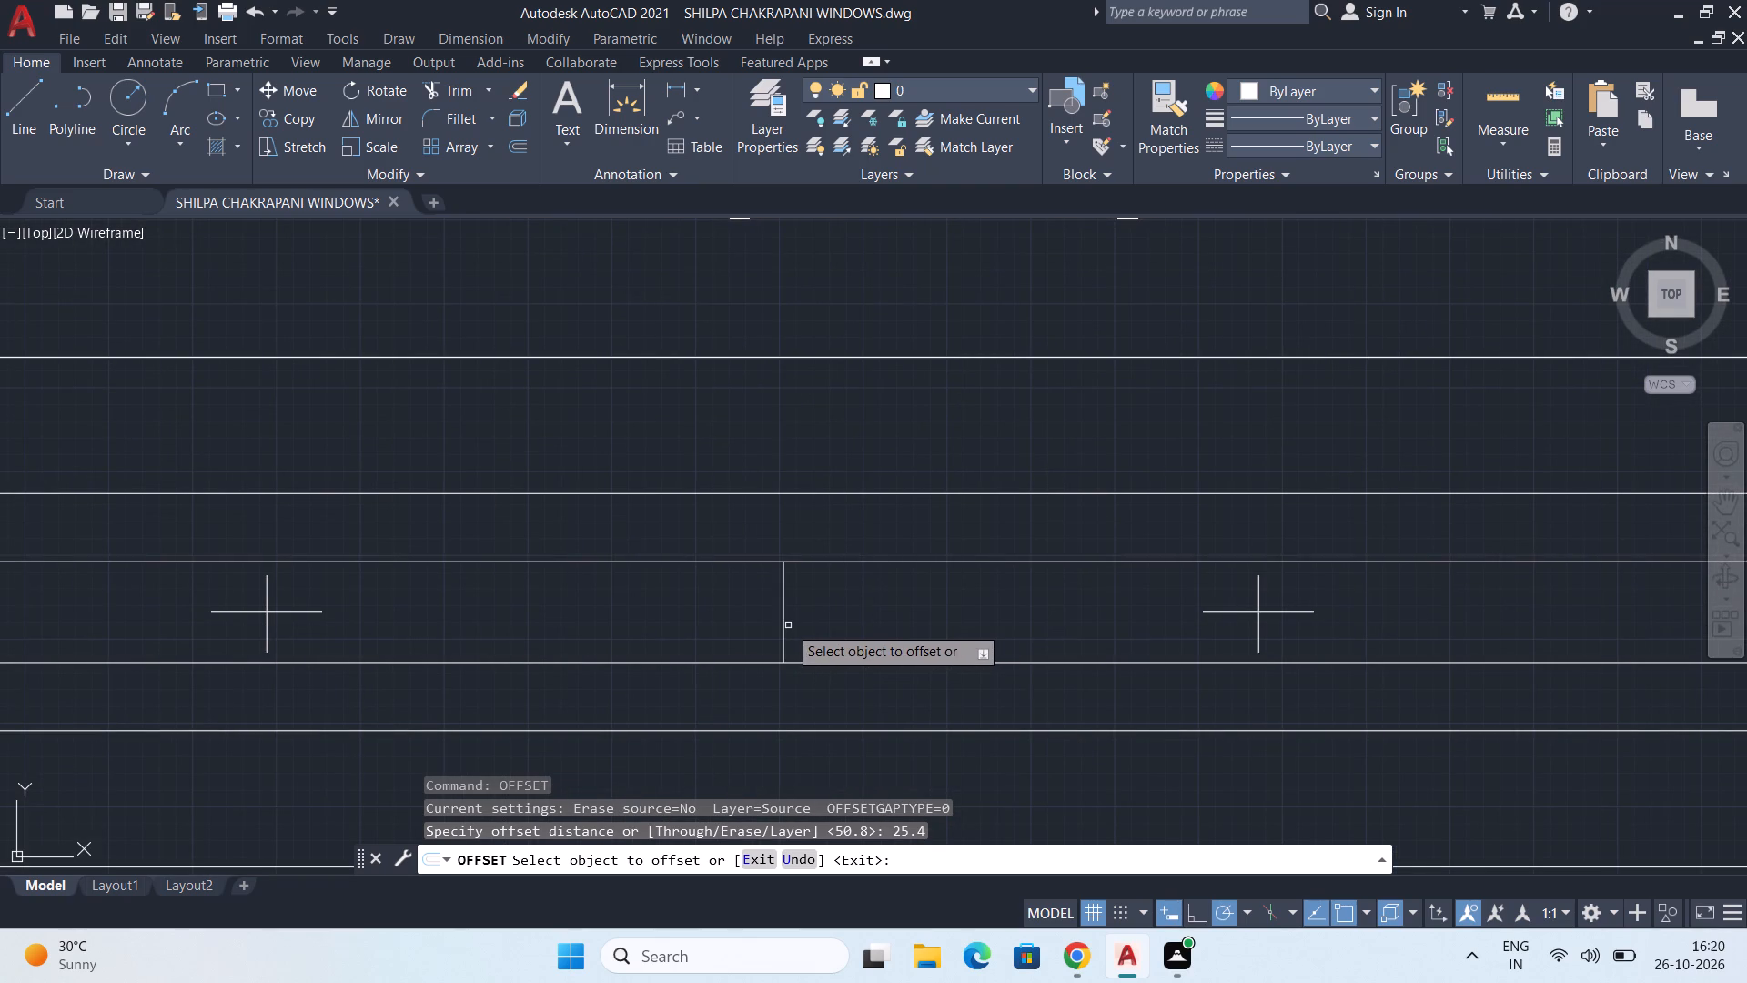
left_click(782, 632)
left_click(842, 631)
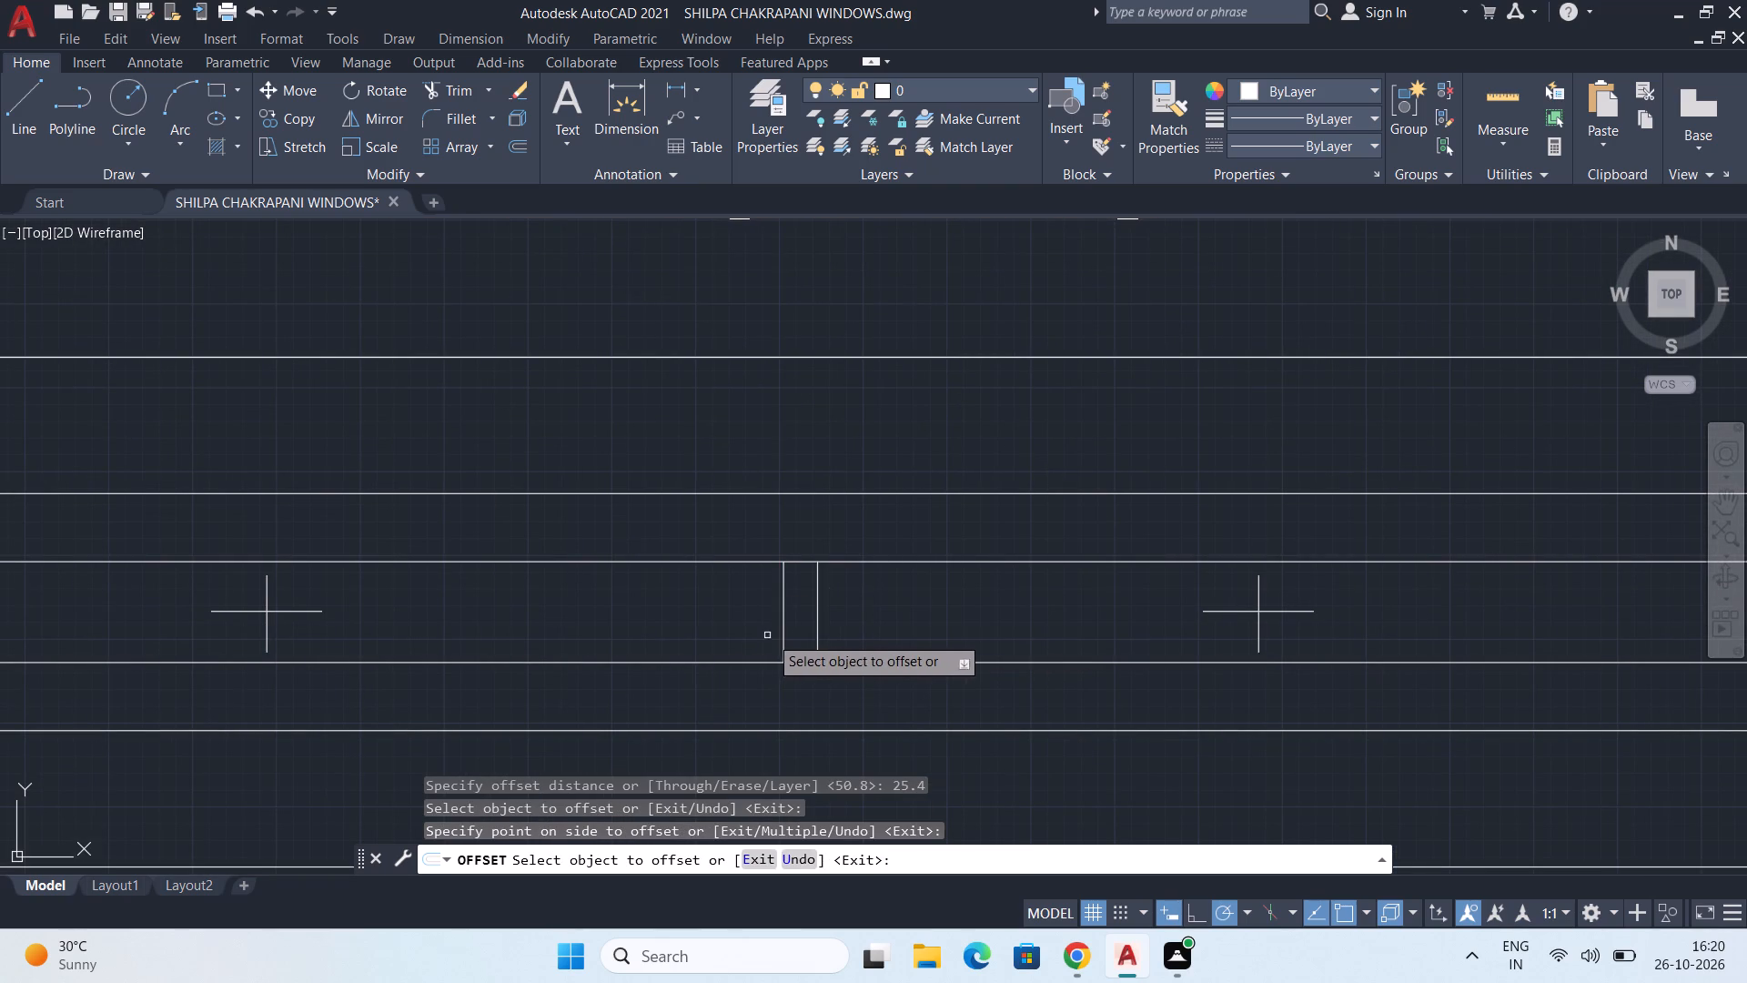
left_click(785, 628)
left_click(720, 633)
key("space")
Delete the original centre line between the two offset divider lines.
left_click(785, 632)
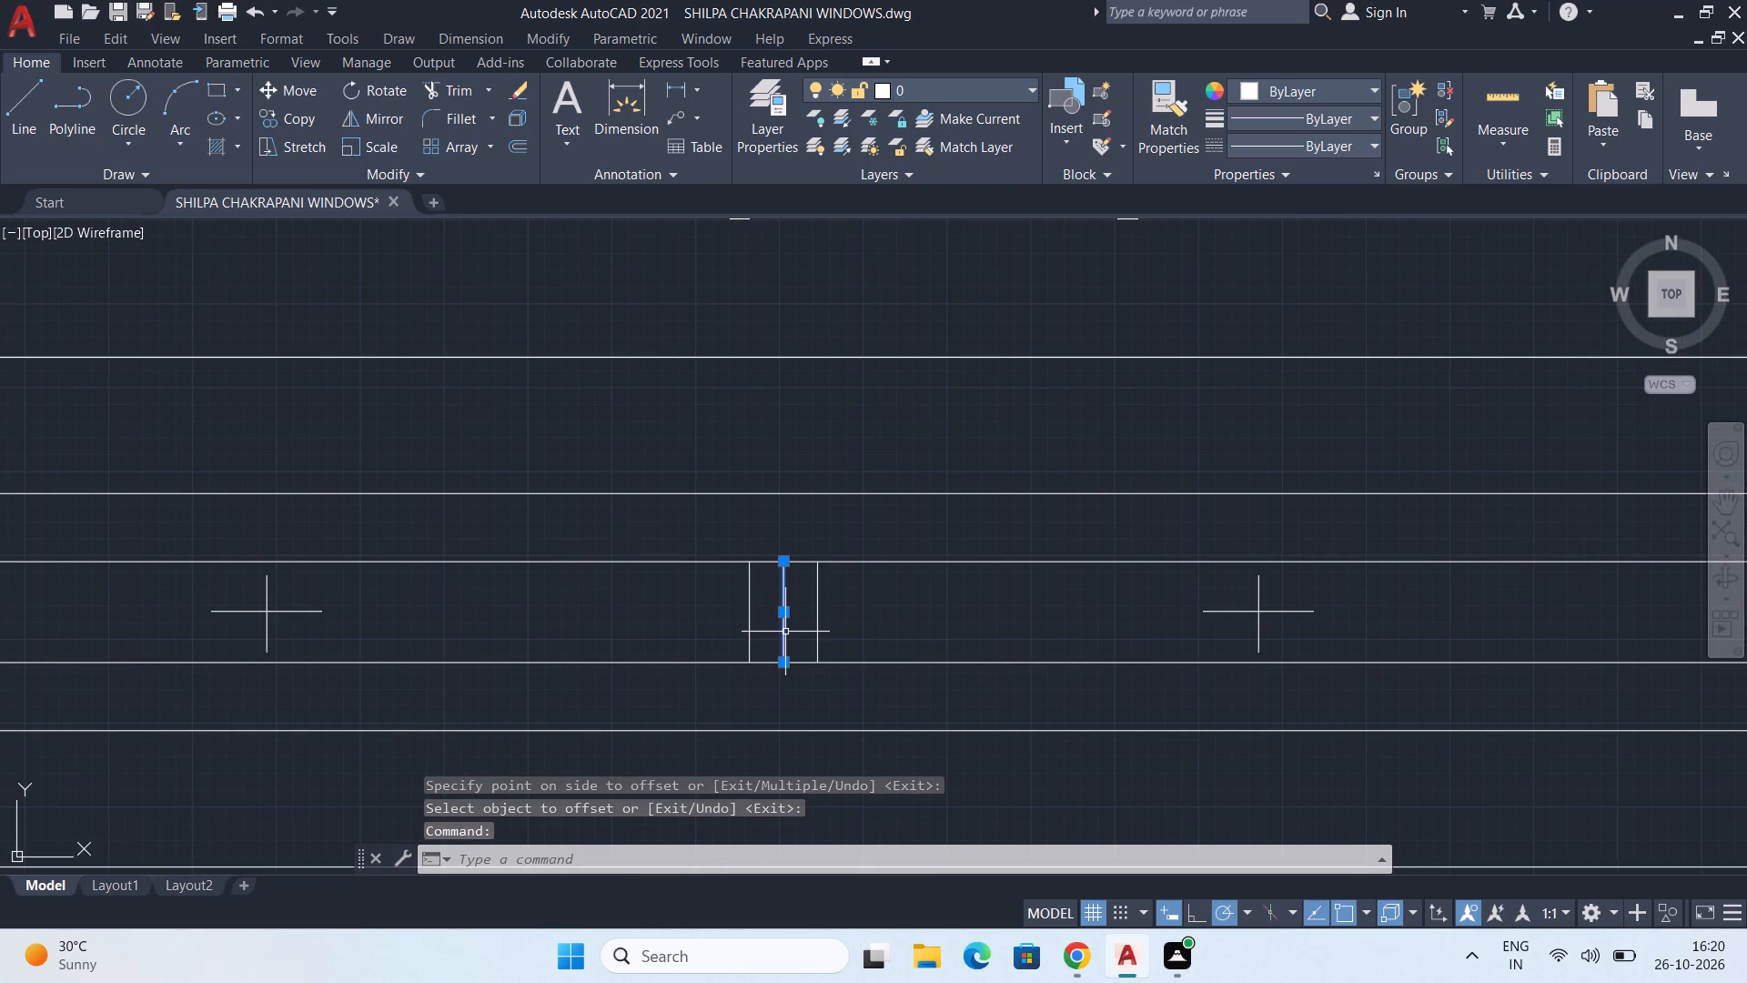
key("Delete")
Add a linear dimension for the tall window's outer width, placed above it in line with the 1762 dimension.
scroll(785, 631, "down", 4)
middle_click_drag(844, 662, 753, 593)
scroll(753, 596, "down", 1)
middle_click_drag(694, 631, 707, 605)
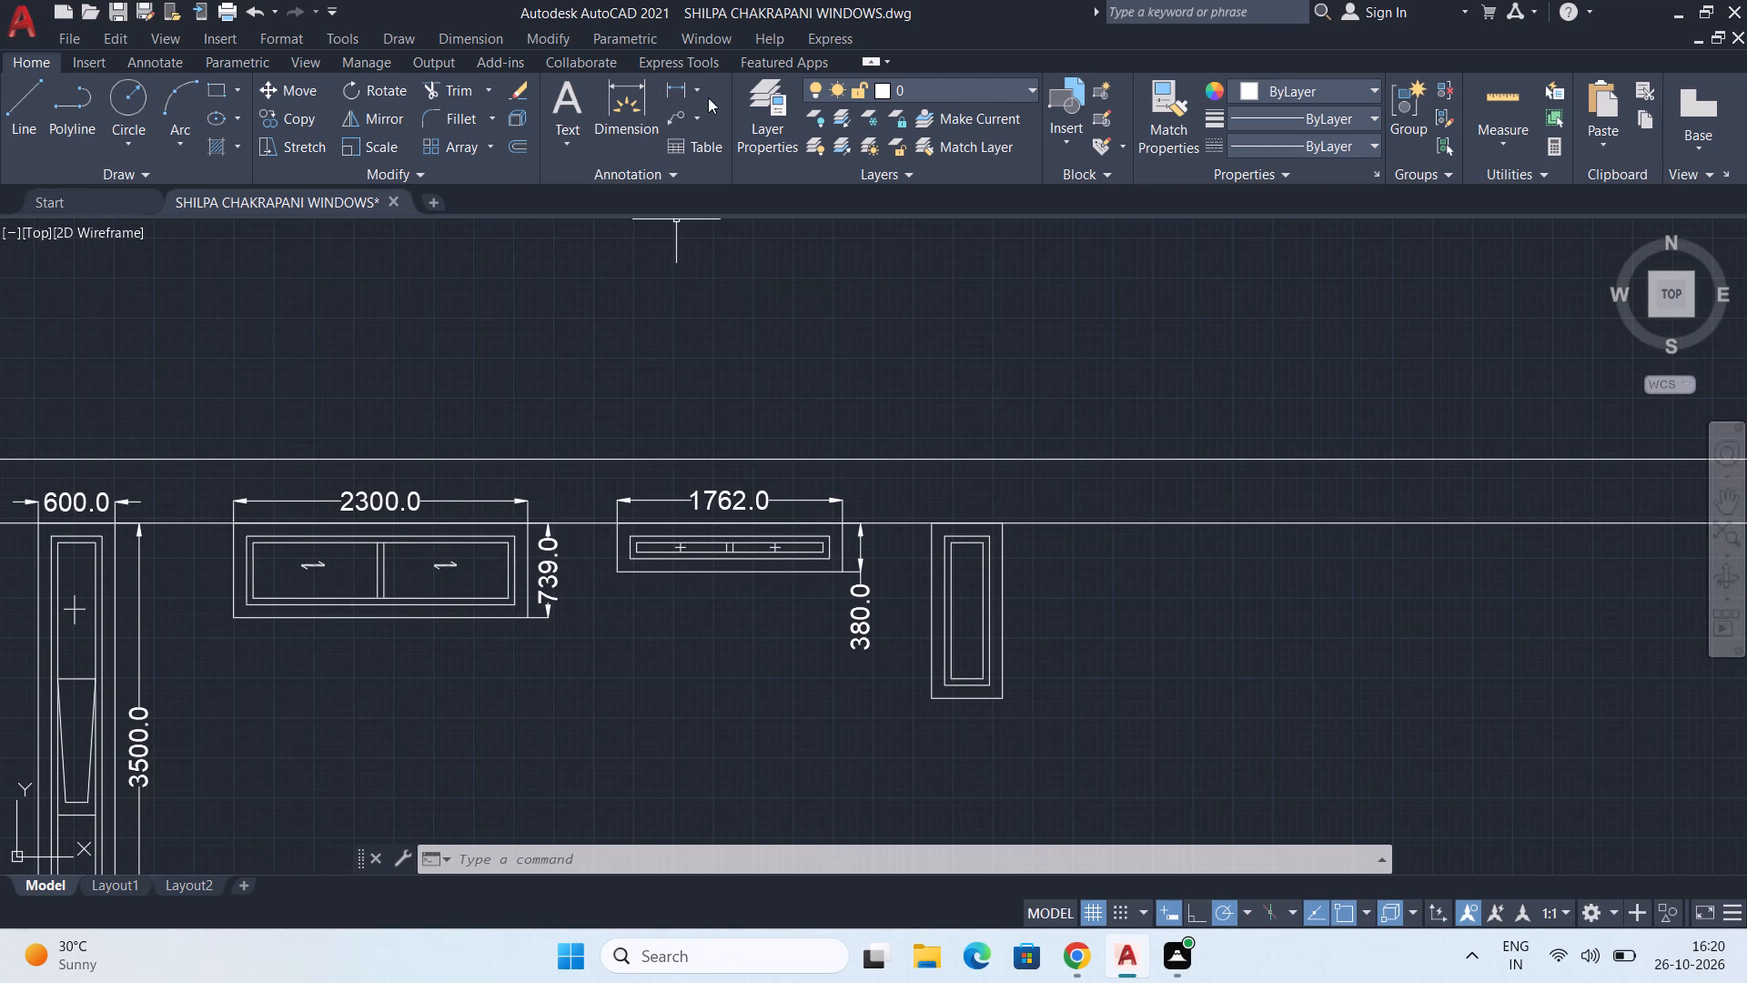
left_click(673, 88)
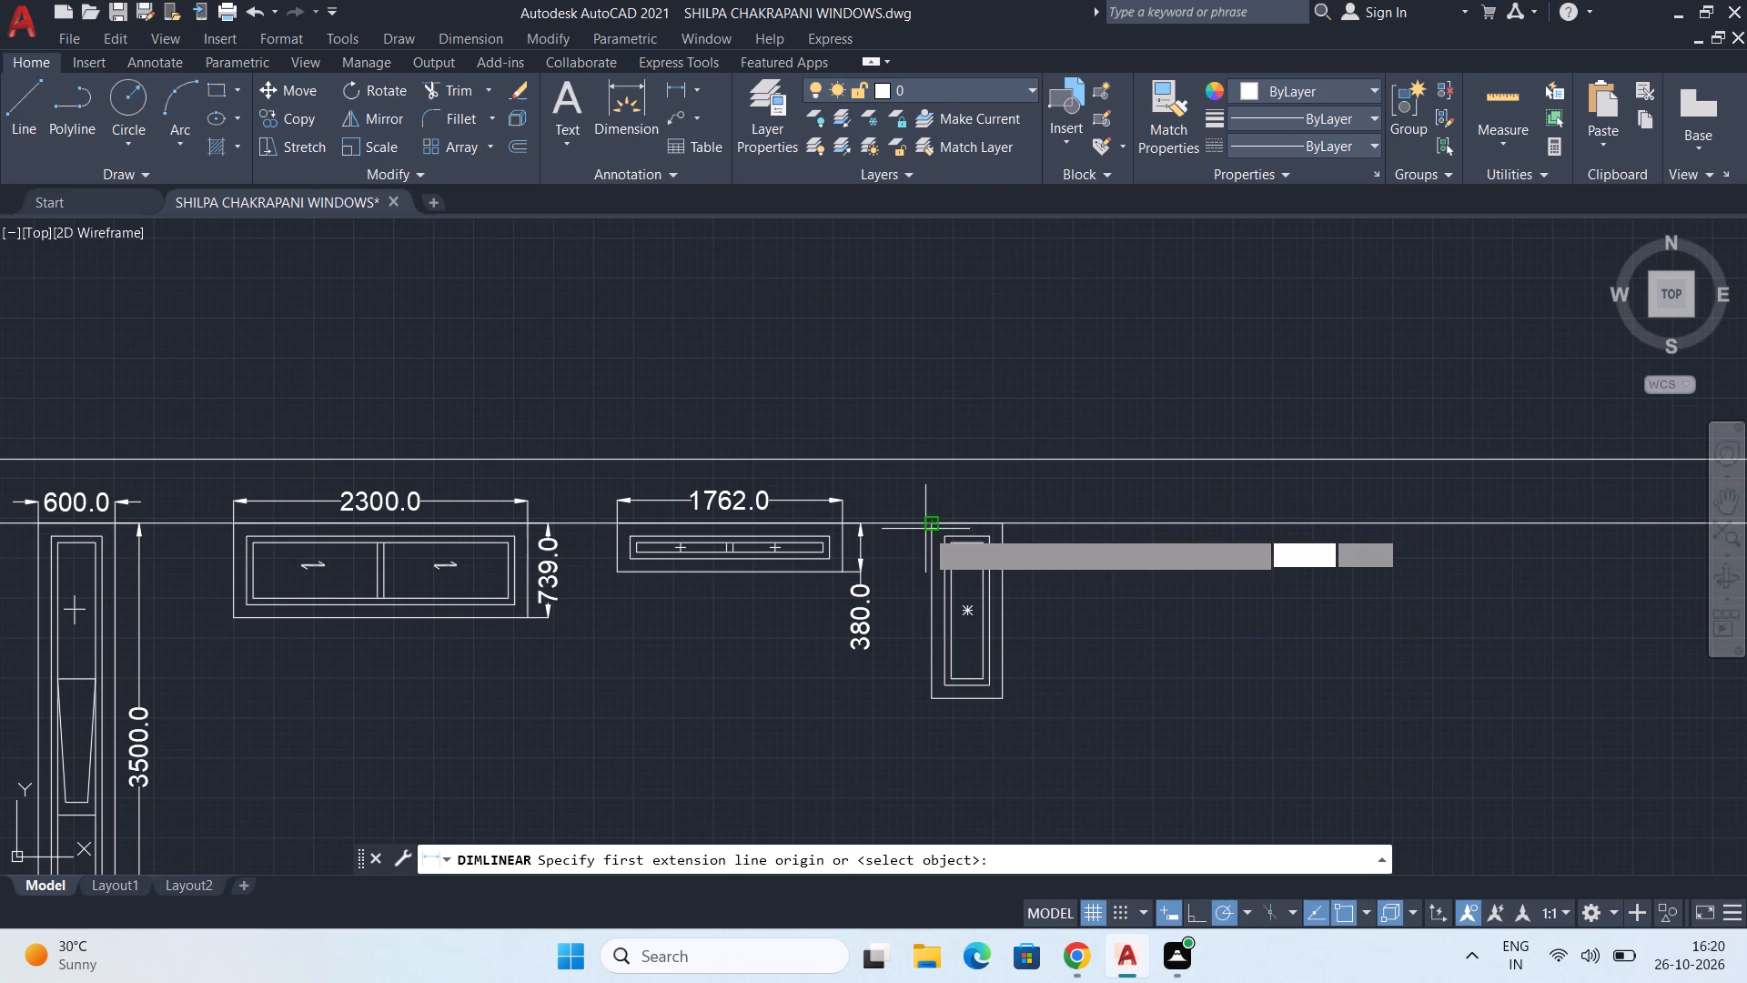
left_click(925, 527)
left_click(1001, 522)
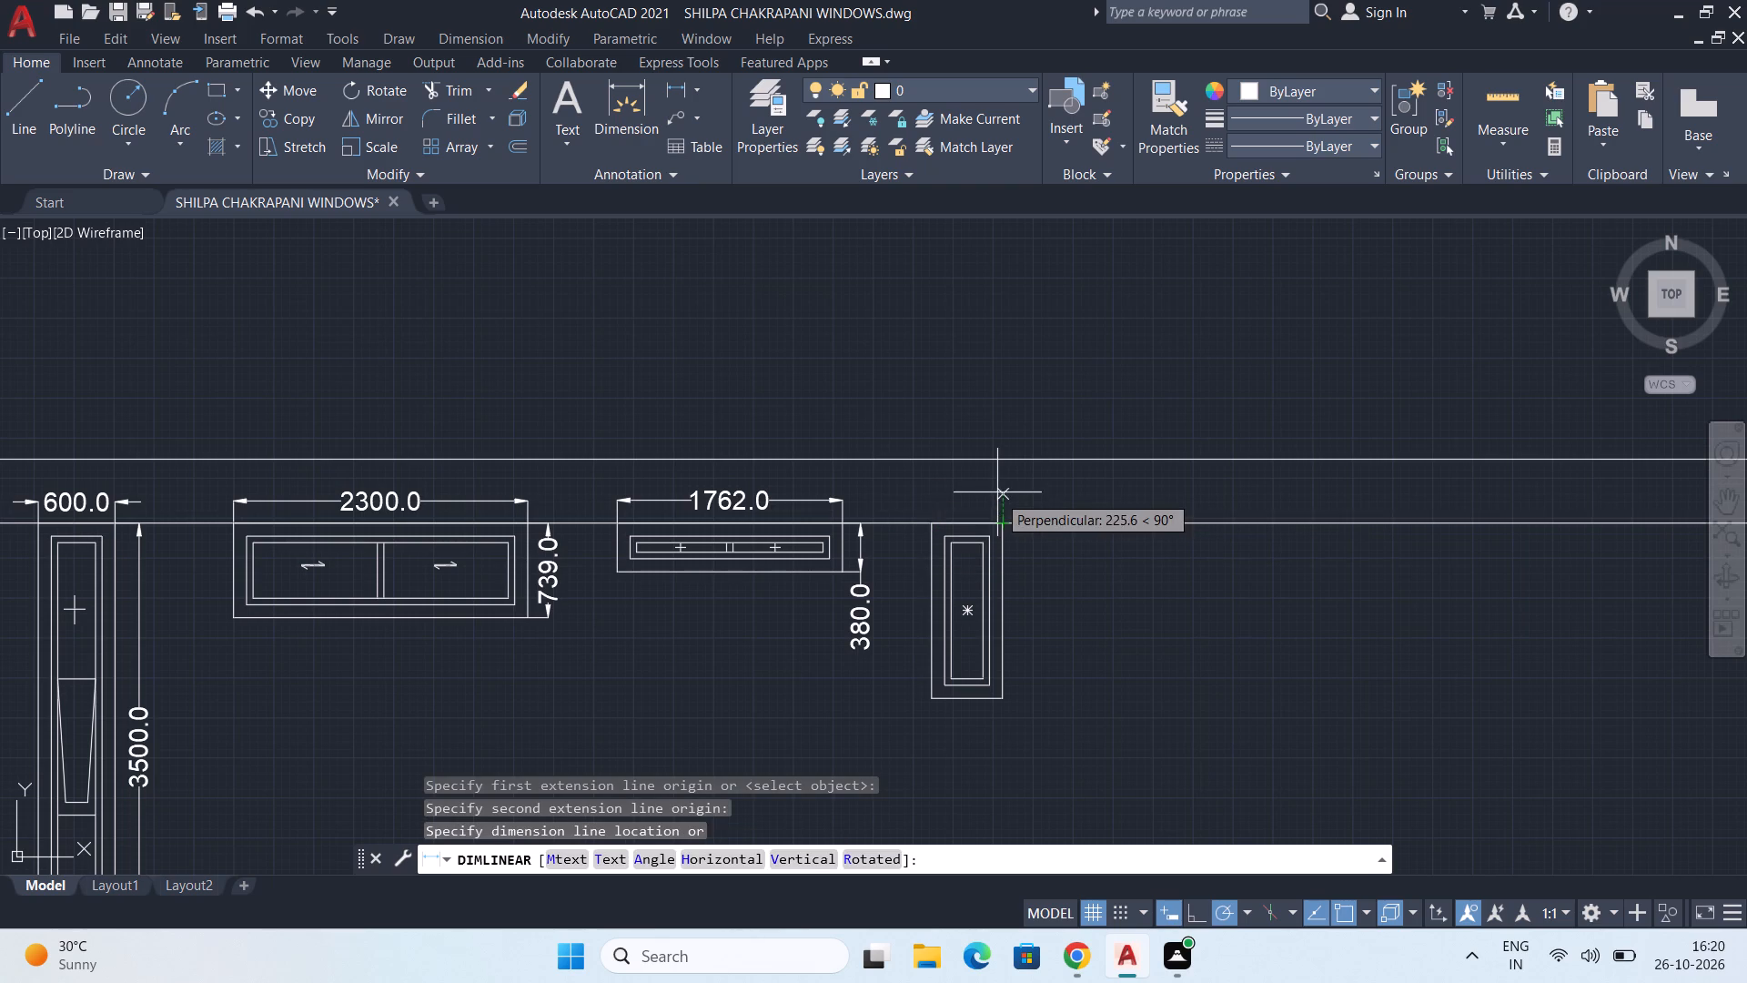
left_click(1002, 499)
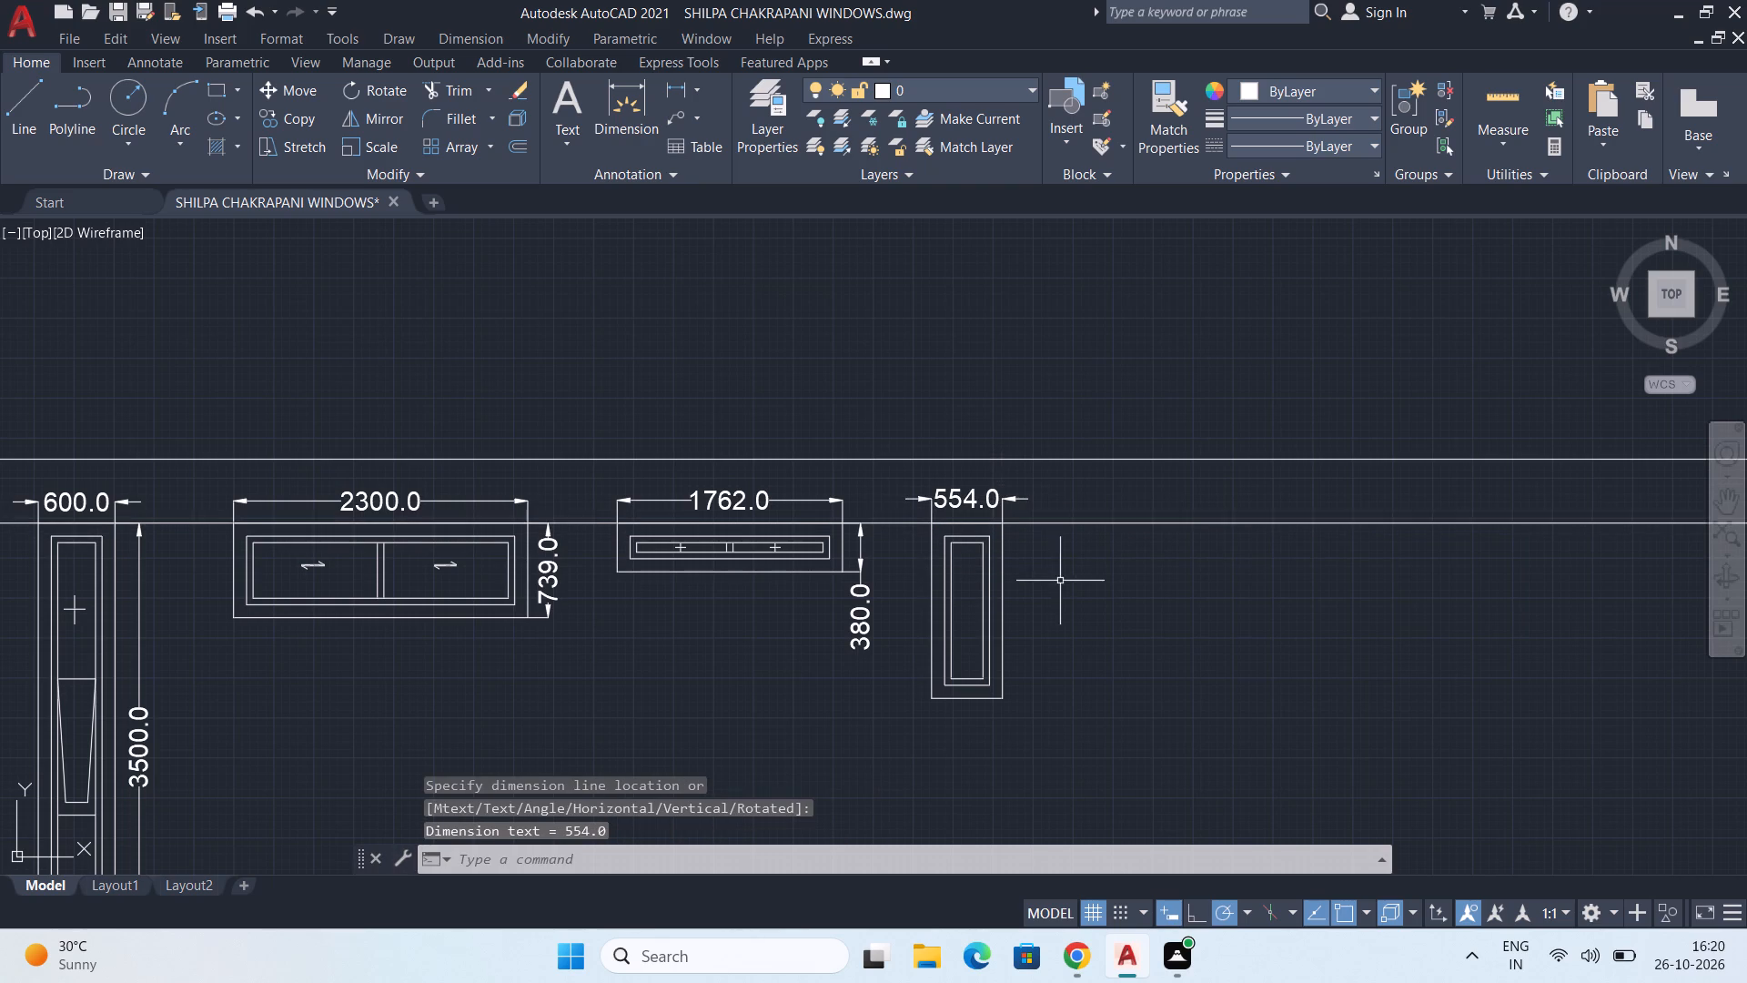
Add a linear dimension for the tall window's outer height, placed just beyond its right side.
middle_click_drag(1060, 581, 1021, 575)
key("space")
scroll(974, 539, "up", 2)
left_click(937, 485)
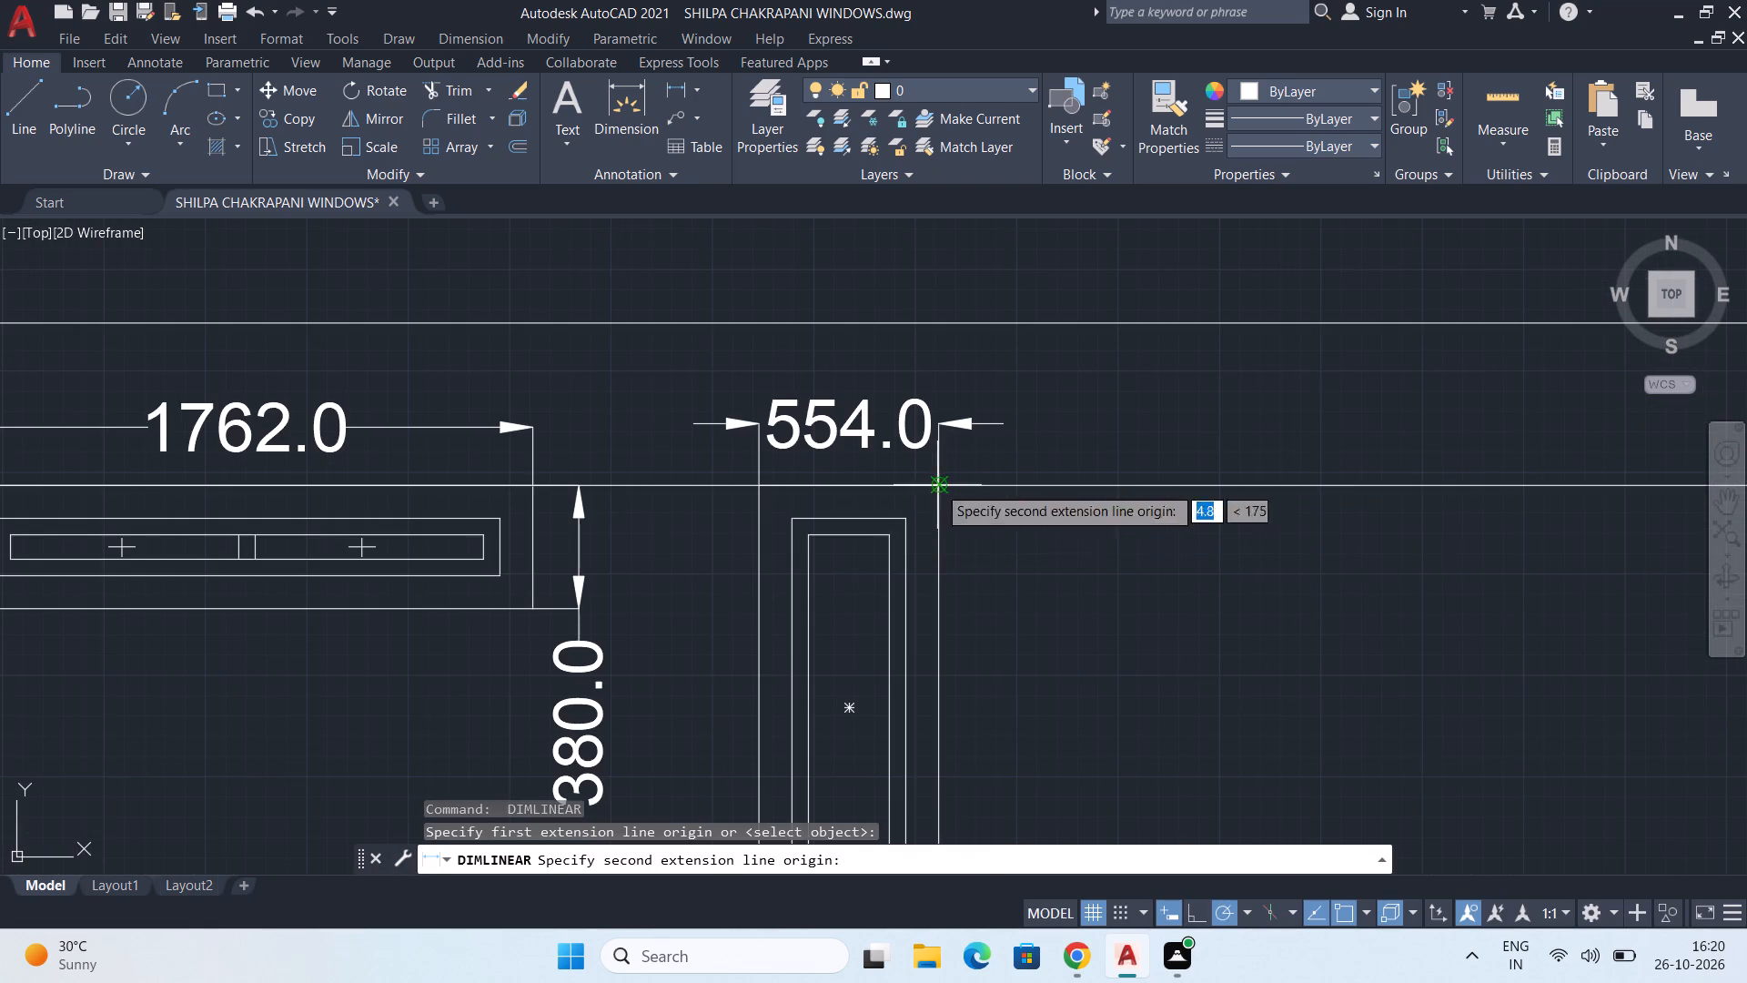
middle_click_drag(936, 728, 948, 495)
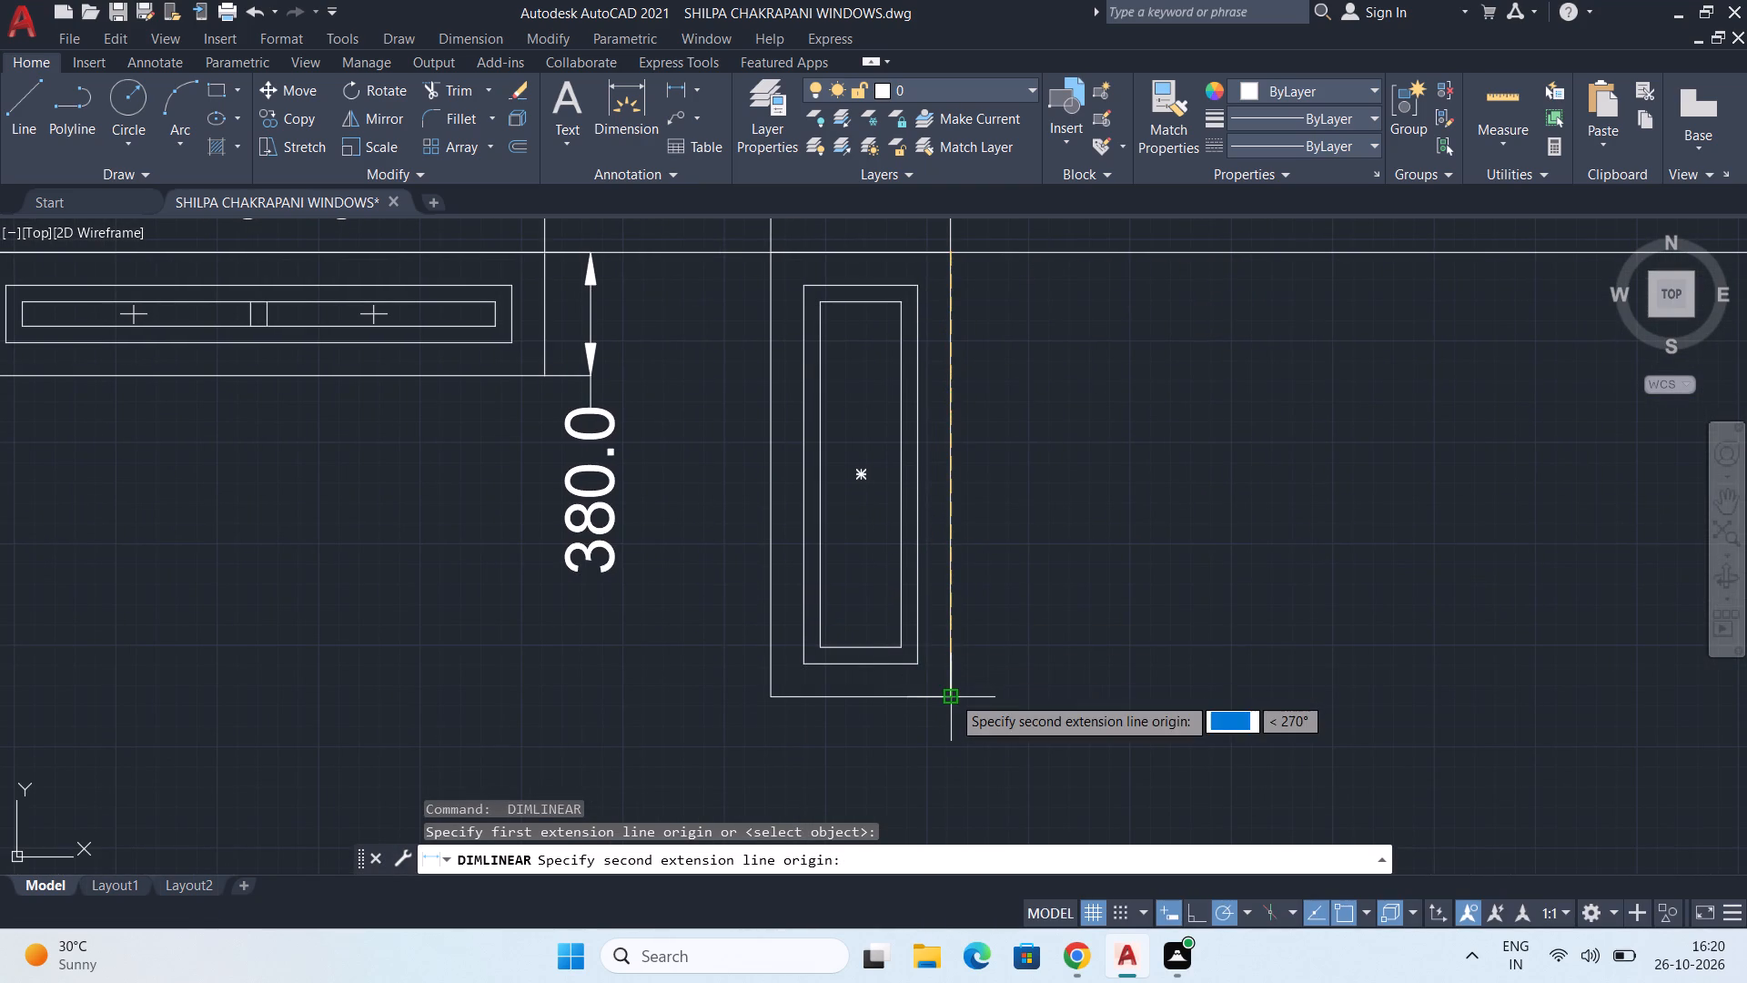
left_click(952, 695)
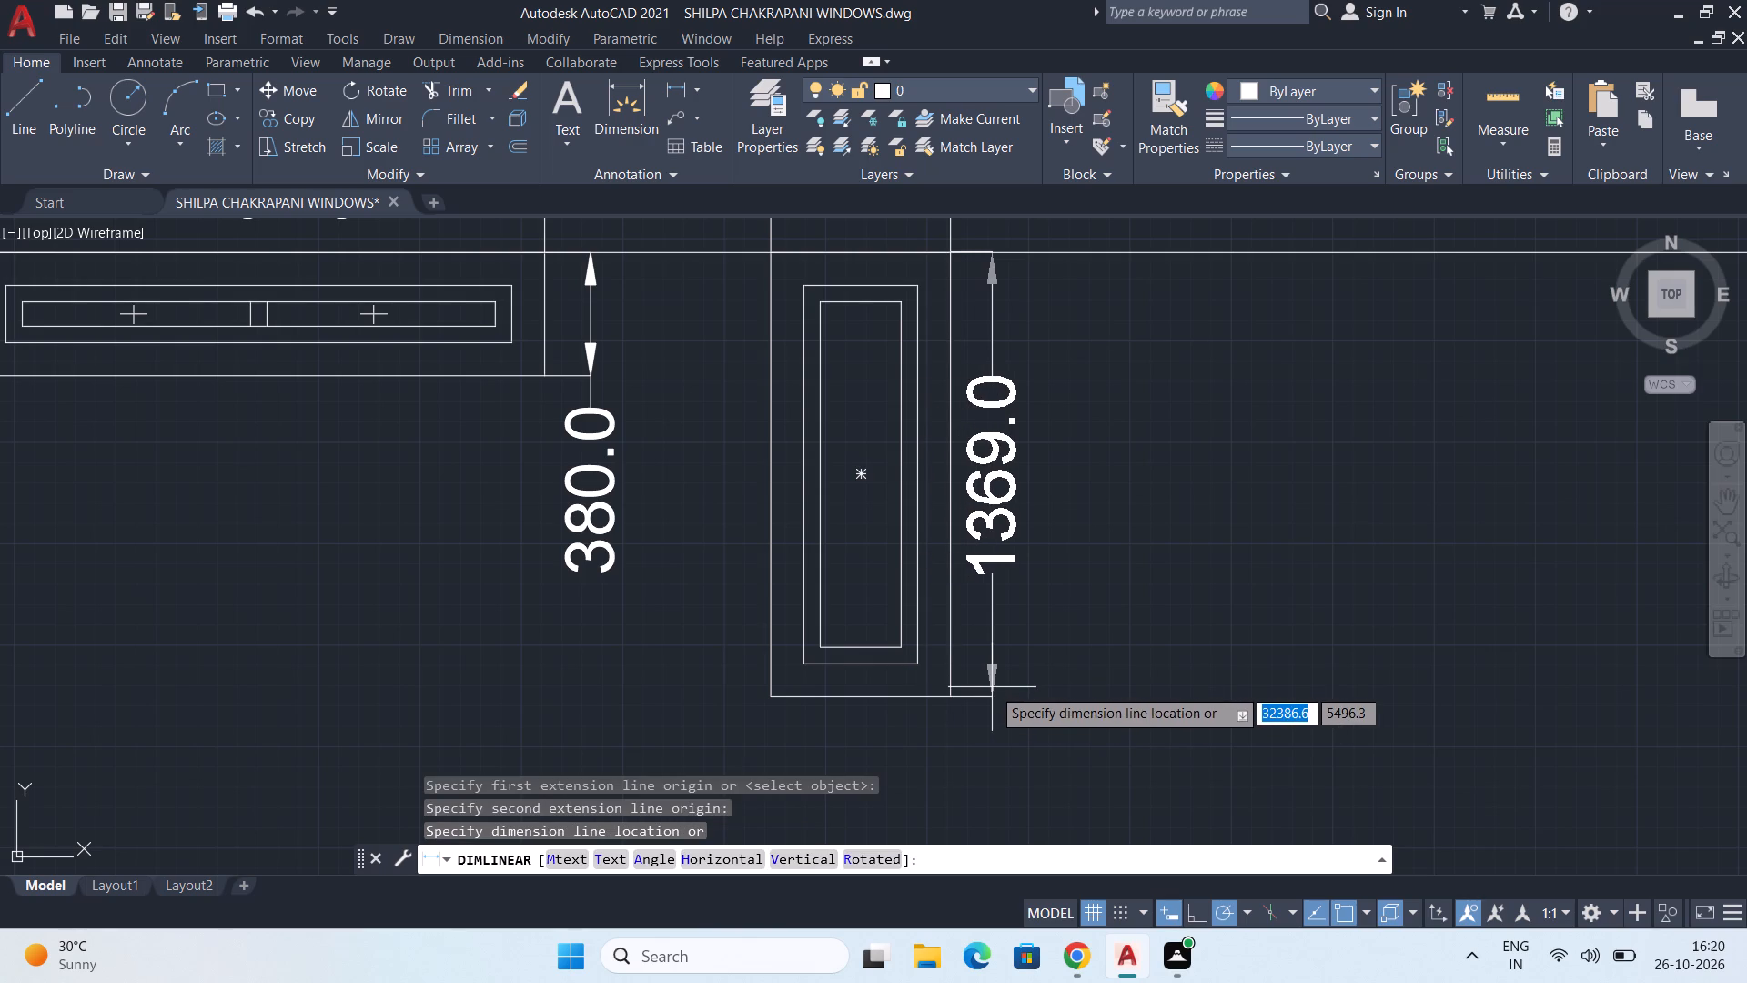
left_click(992, 687)
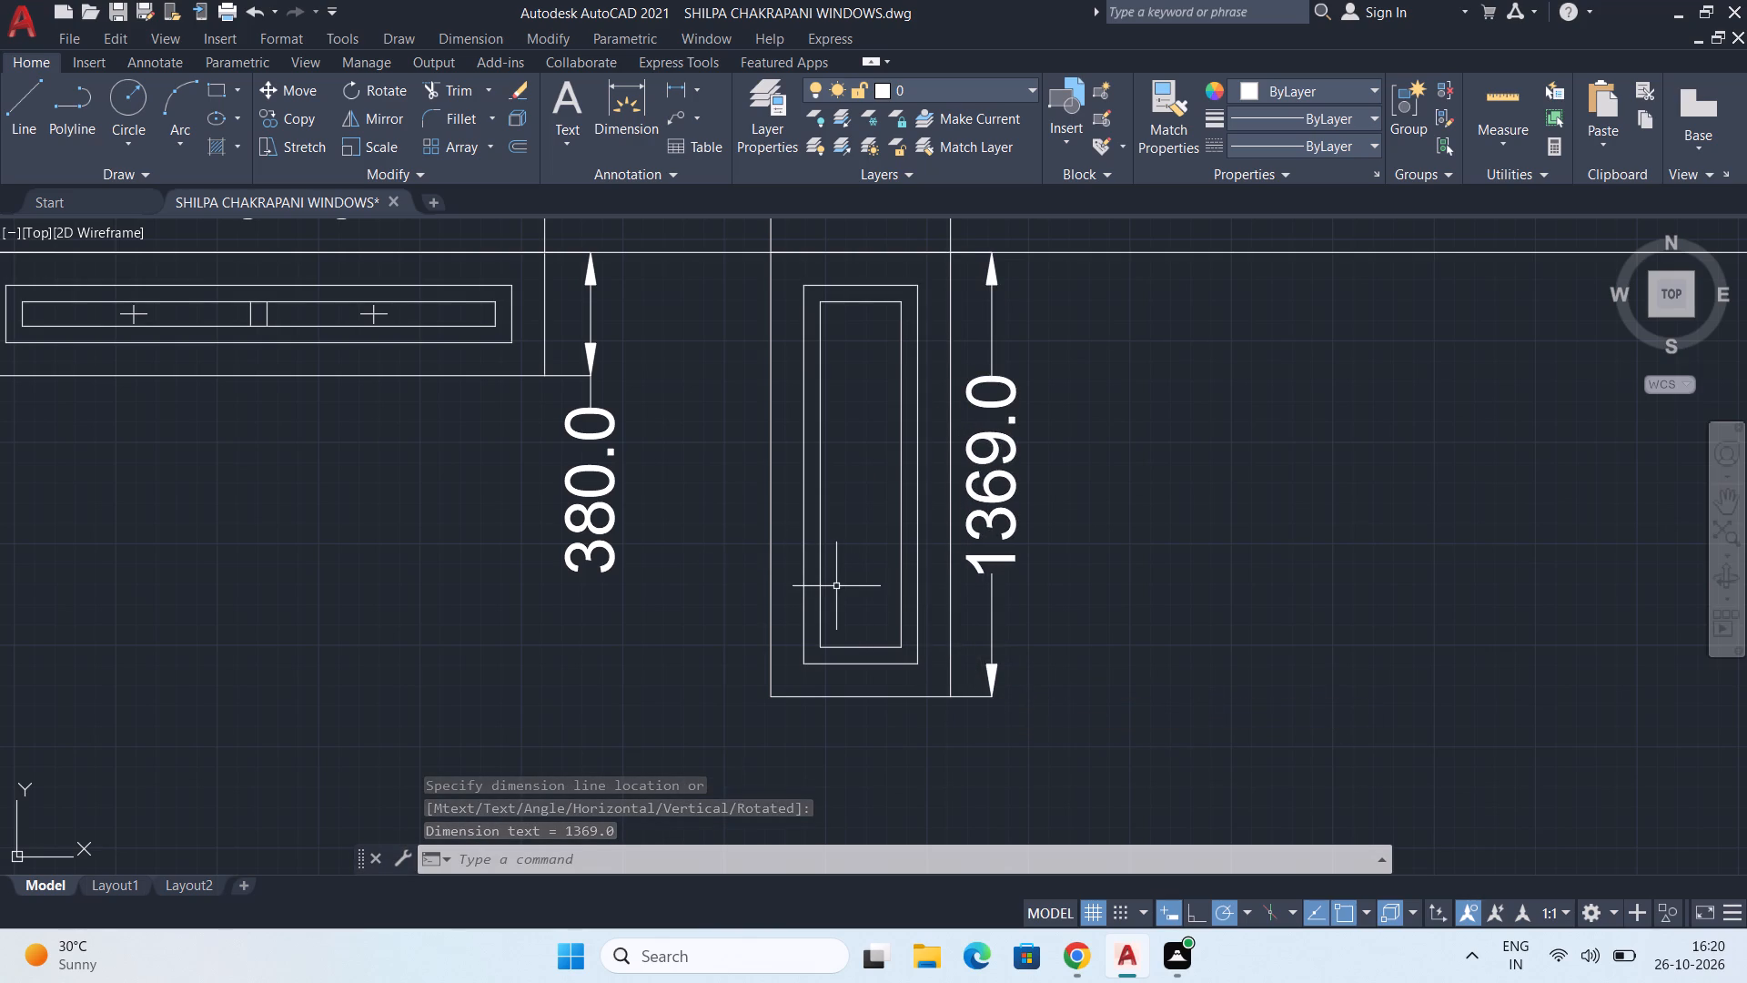
Explode the innermost rectangle of the 554-wide window into separate lines.
middle_click_drag(841, 562, 856, 573)
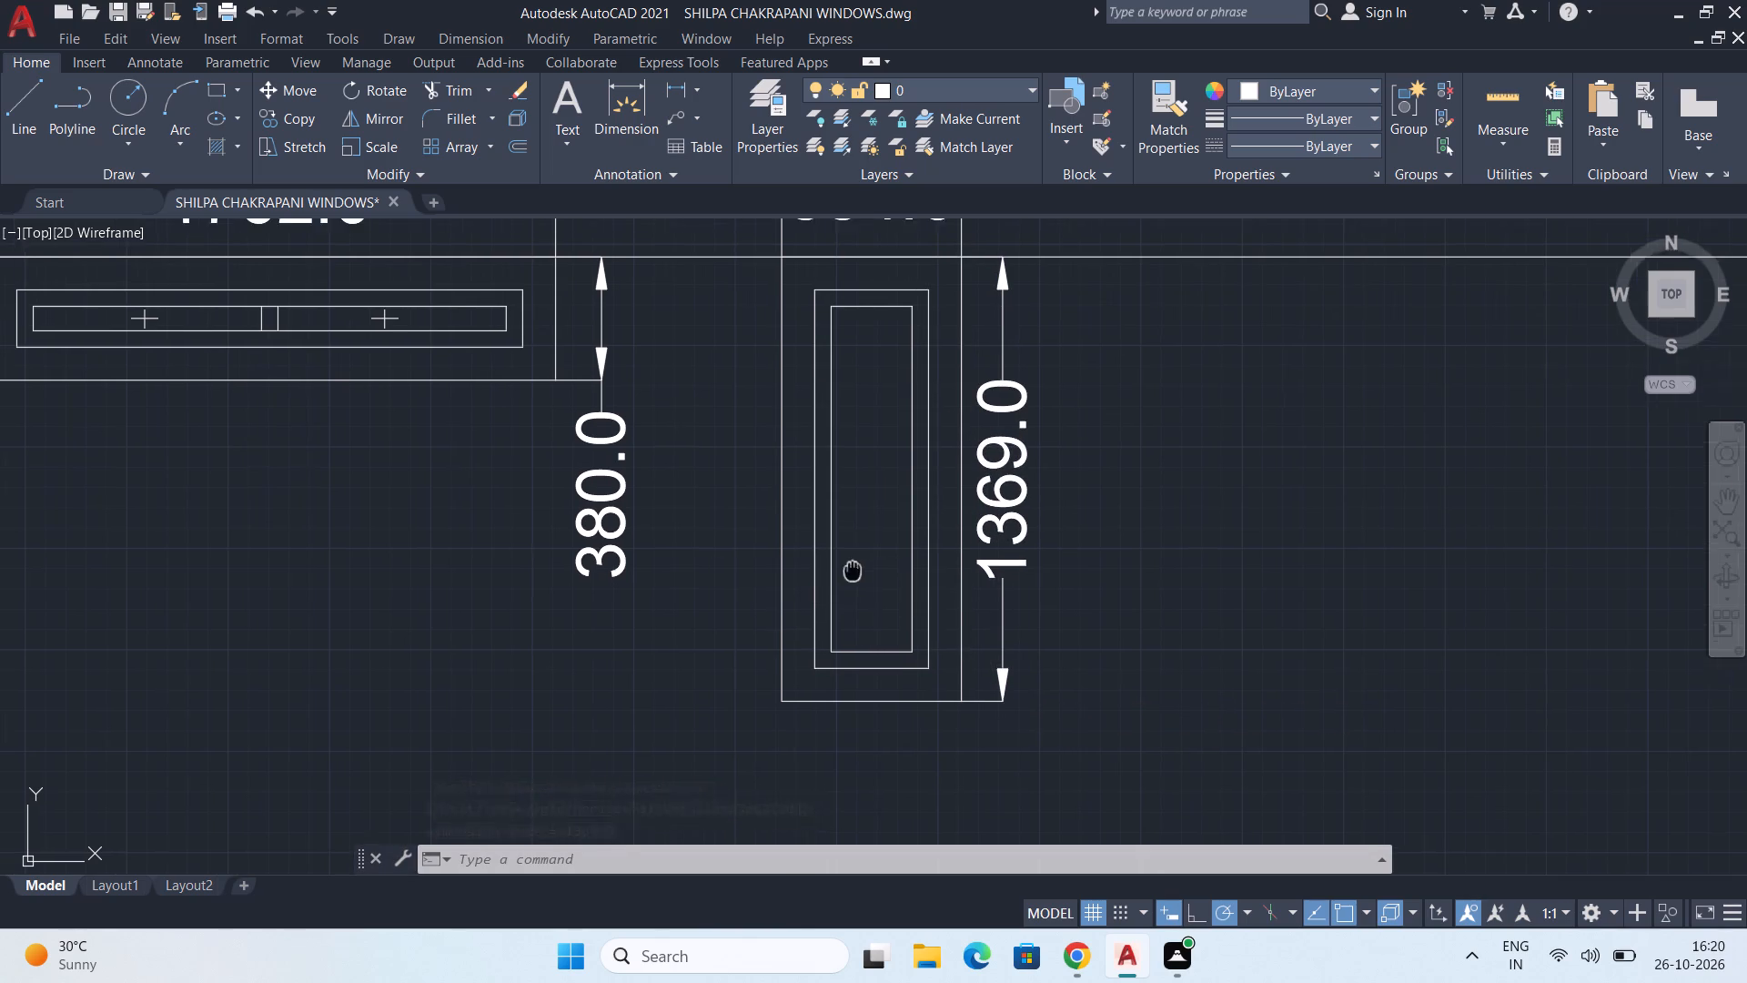
middle_click_drag(856, 573, 861, 602)
scroll(874, 559, "down", 1)
middle_click_drag(877, 562, 874, 601)
scroll(870, 673, "up", 1)
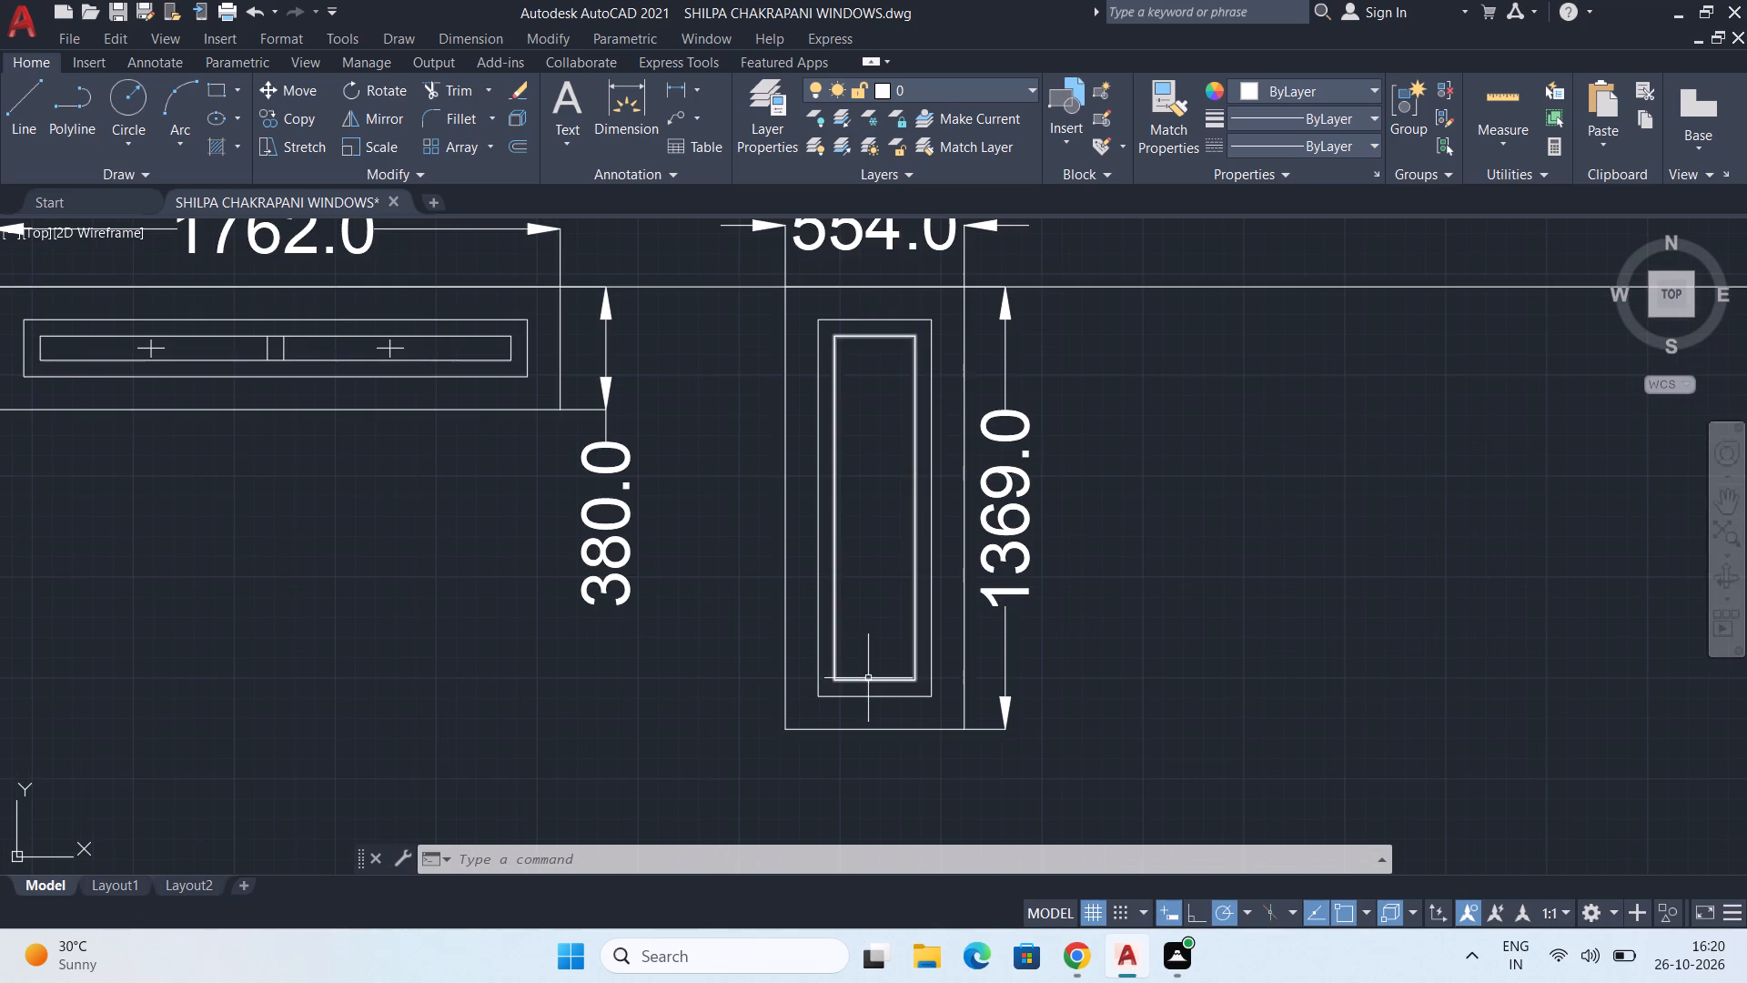
left_click(869, 680)
key("x")
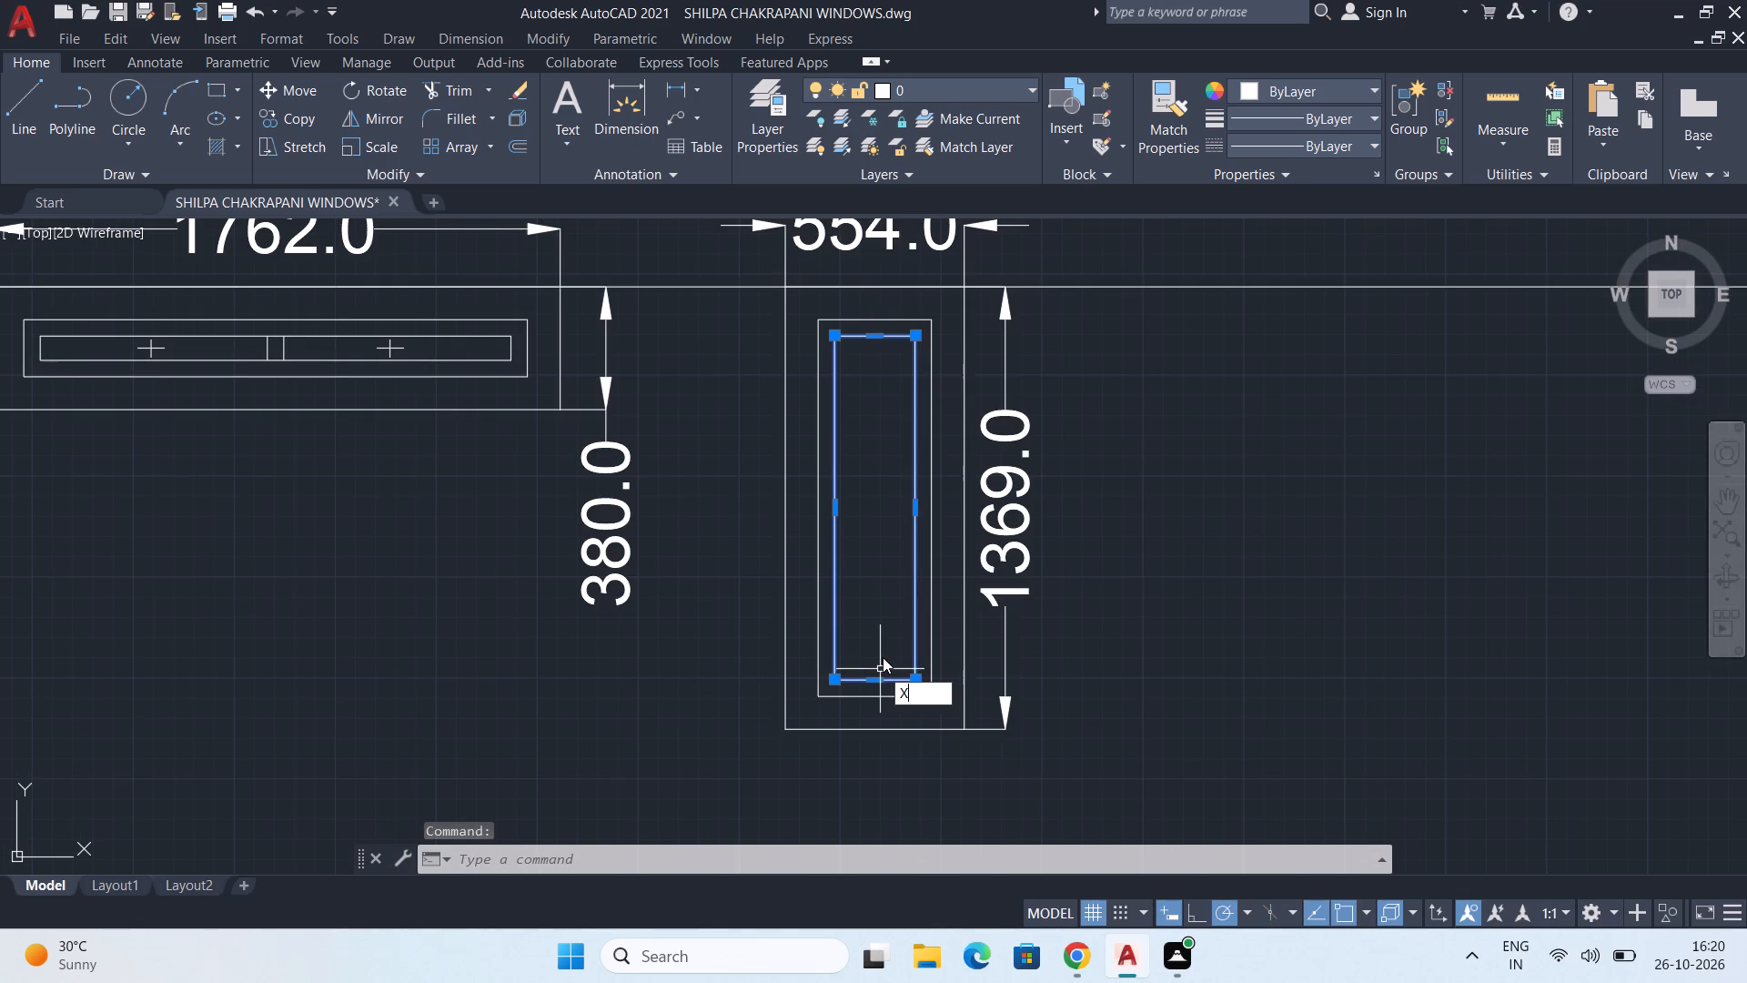
key("Return")
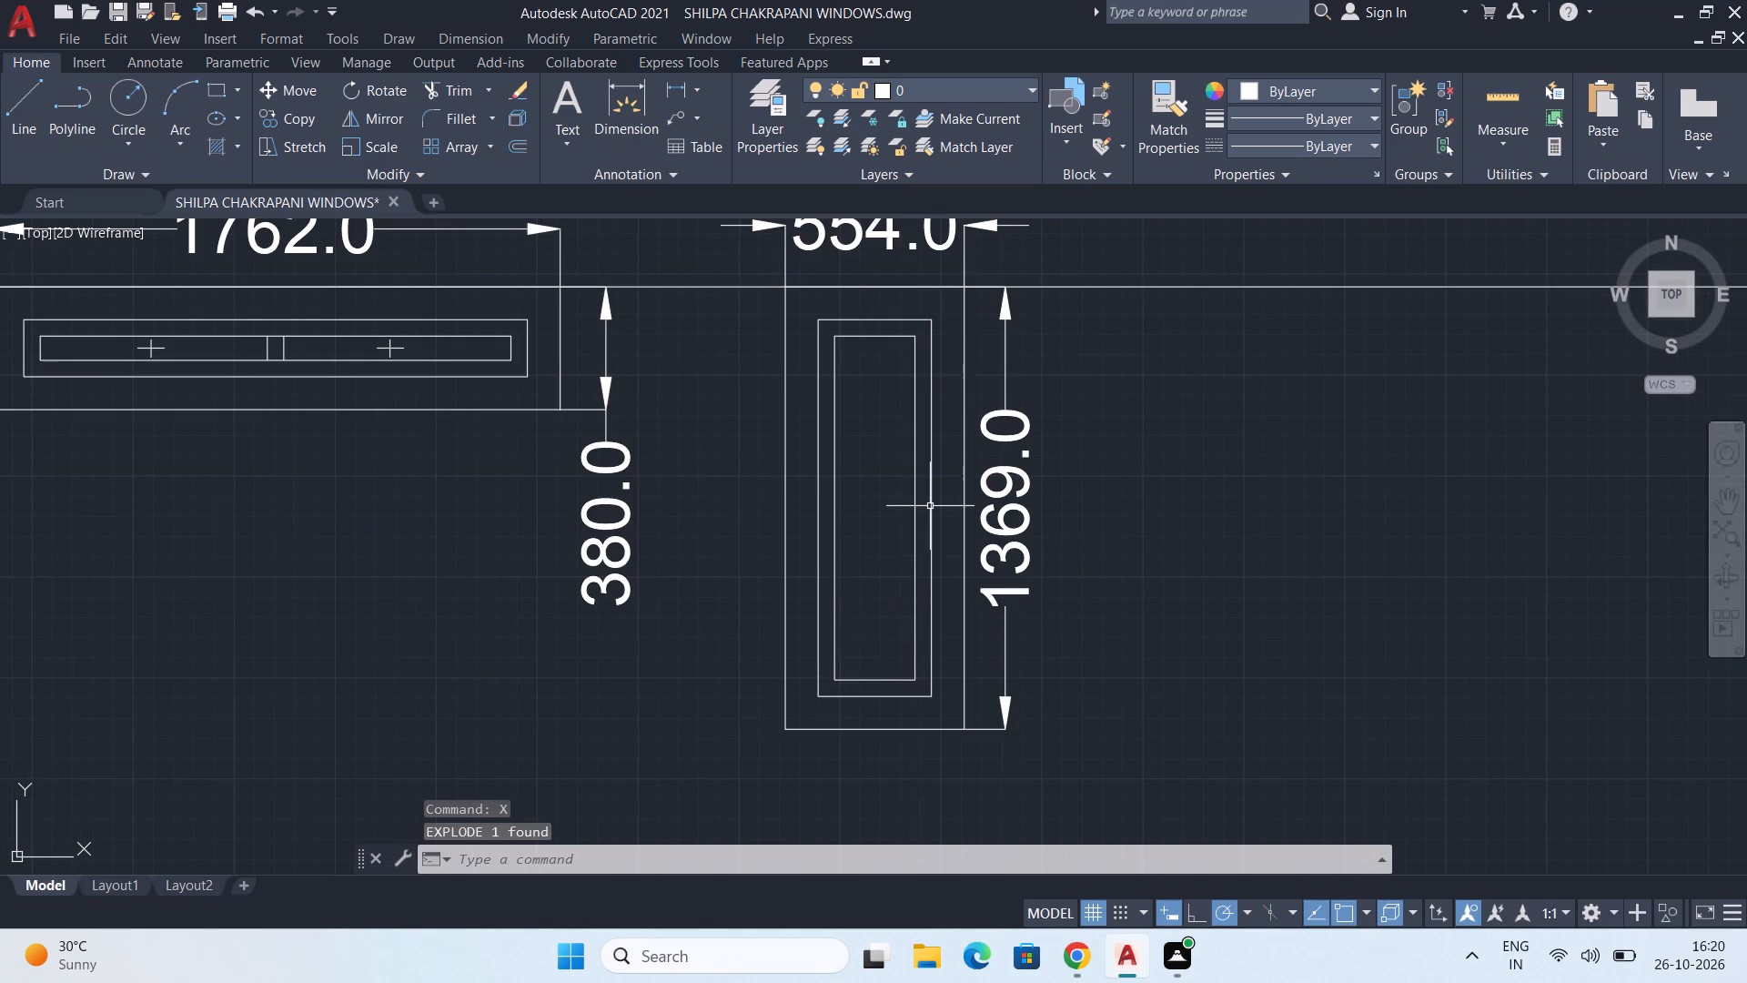
Offset the bottom line of the 554-wide window's innermost frame upward by 150.
type("OFF")
key("Return")
type("150")
key("Return")
scroll(815, 745, "up", 2)
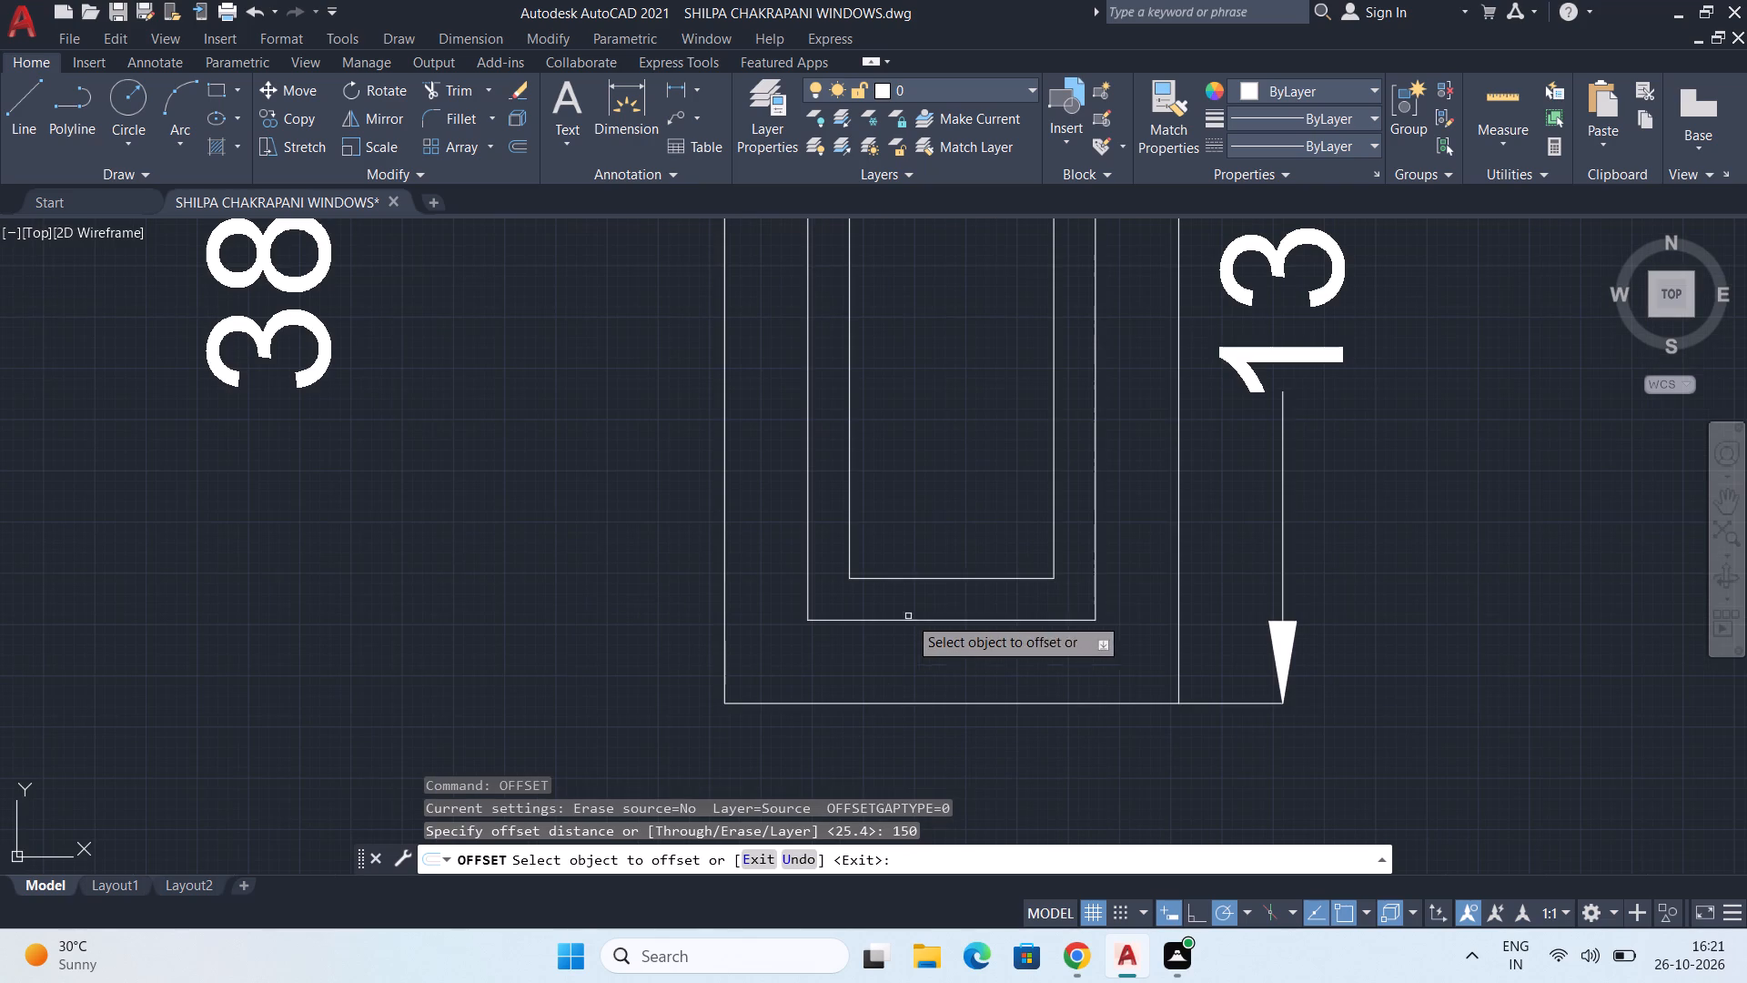
left_click(936, 576)
left_click(961, 474)
key("space")
scroll(960, 339, "down", 3)
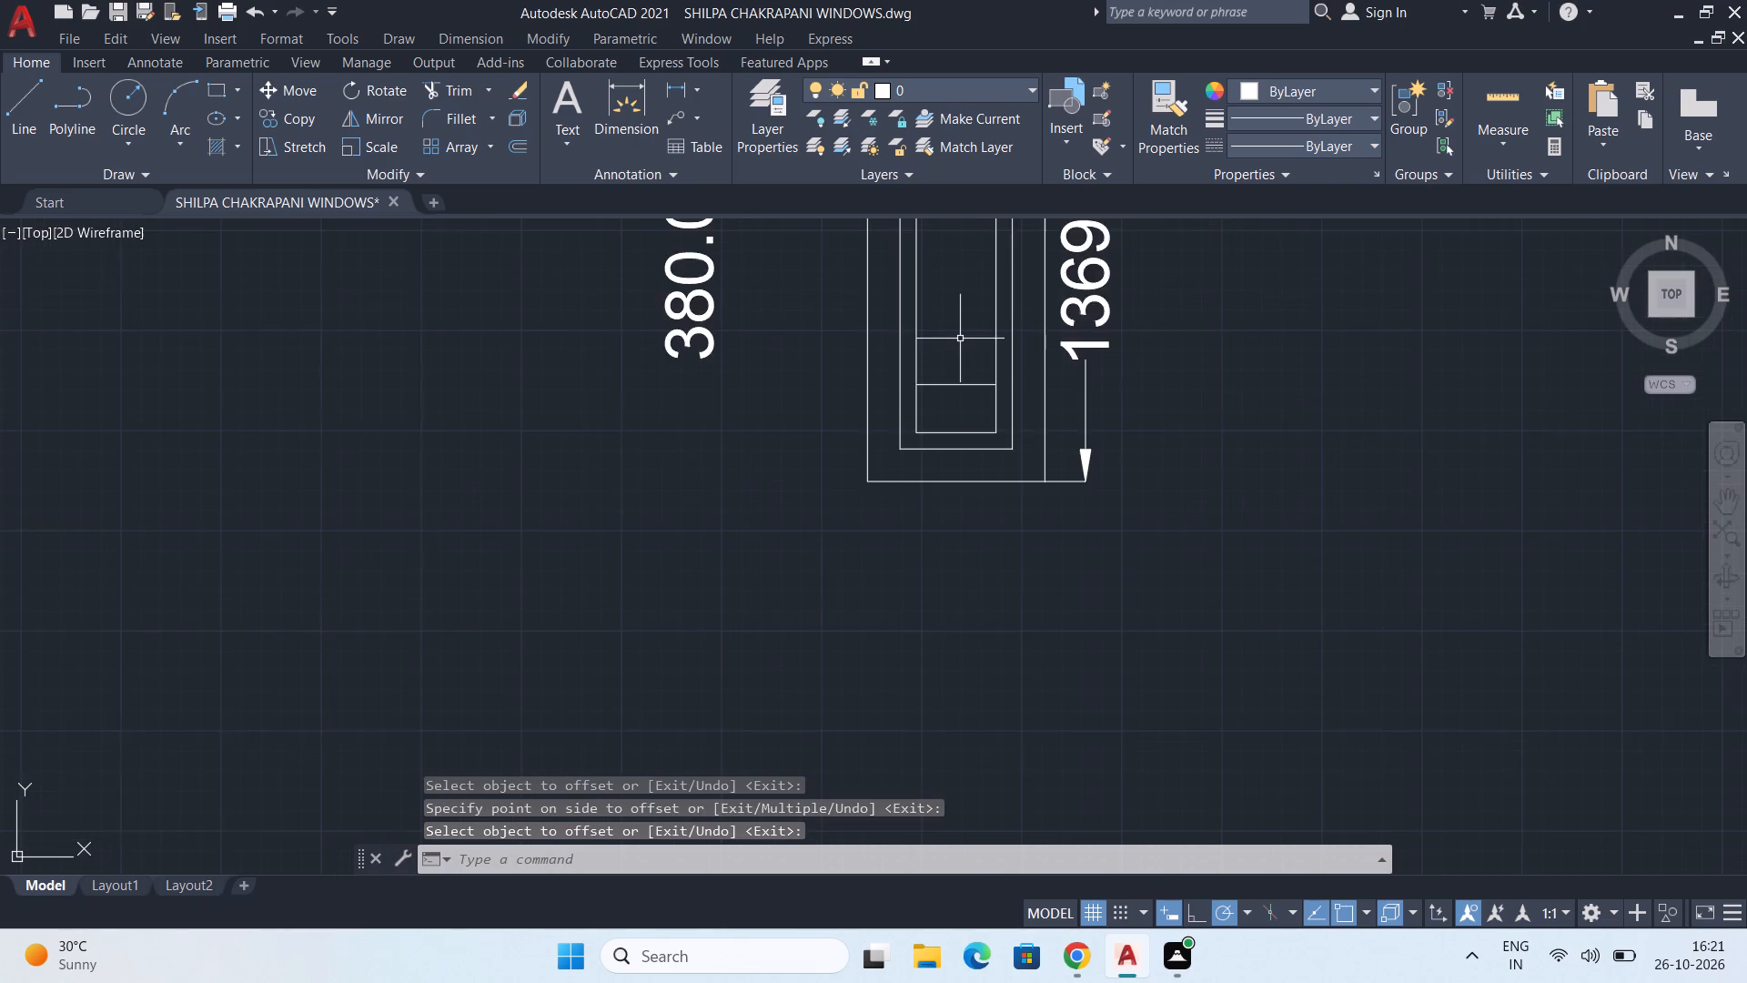
Draw a steep line at about 87° from the innermost frame's top-left corner to a point near the offset line's left end.
middle_click_drag(962, 347, 969, 573)
key("l")
key("Return")
scroll(951, 487, "up", 2)
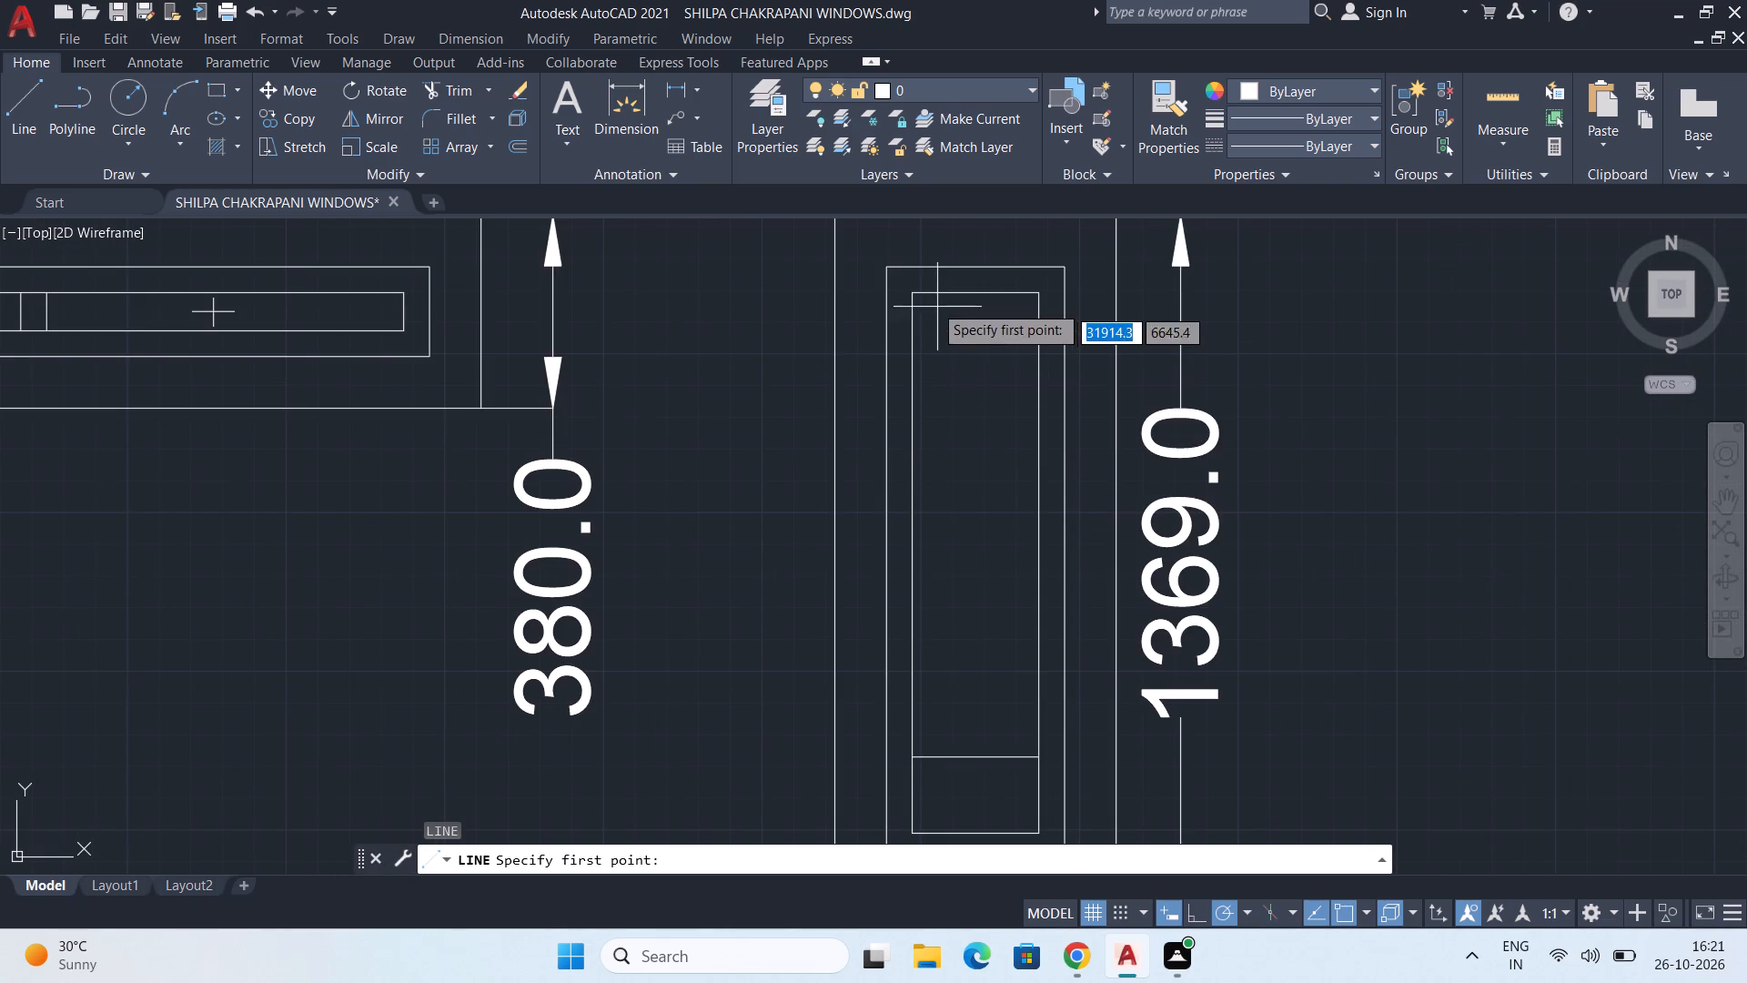
left_click(908, 295)
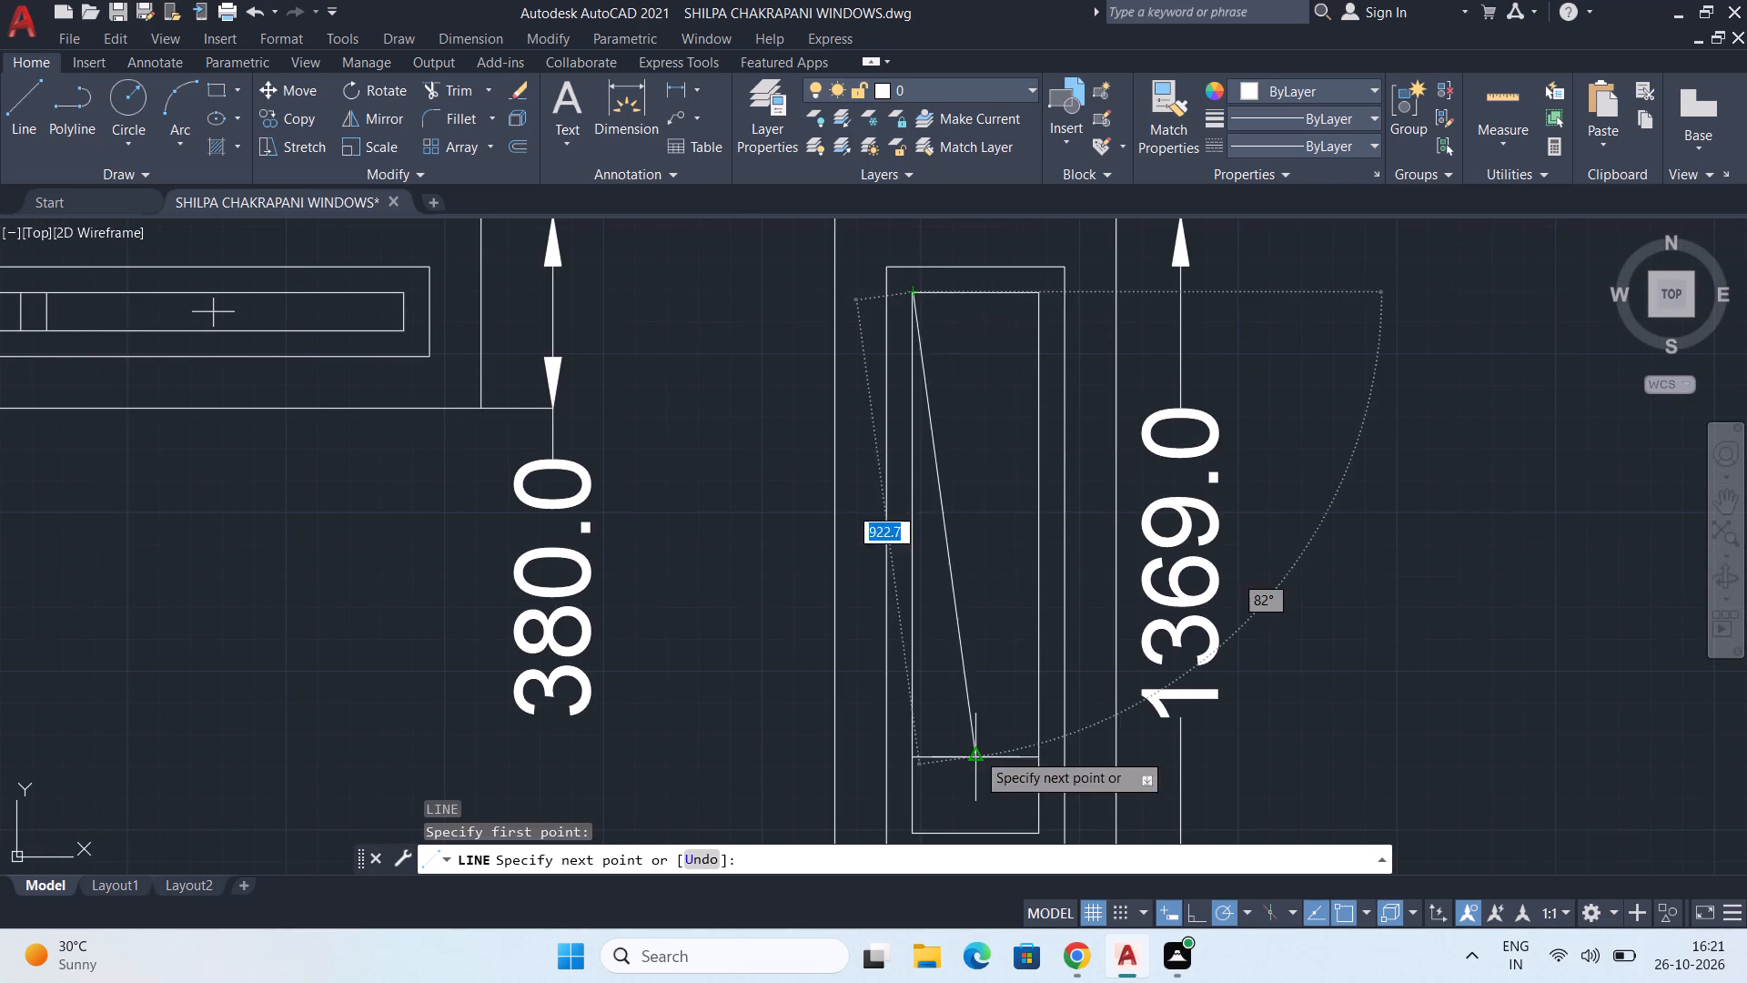
middle_click_drag(989, 714, 1000, 654)
scroll(974, 692, "up", 1)
middle_click_drag(962, 685, 973, 637)
scroll(934, 678, "up", 1)
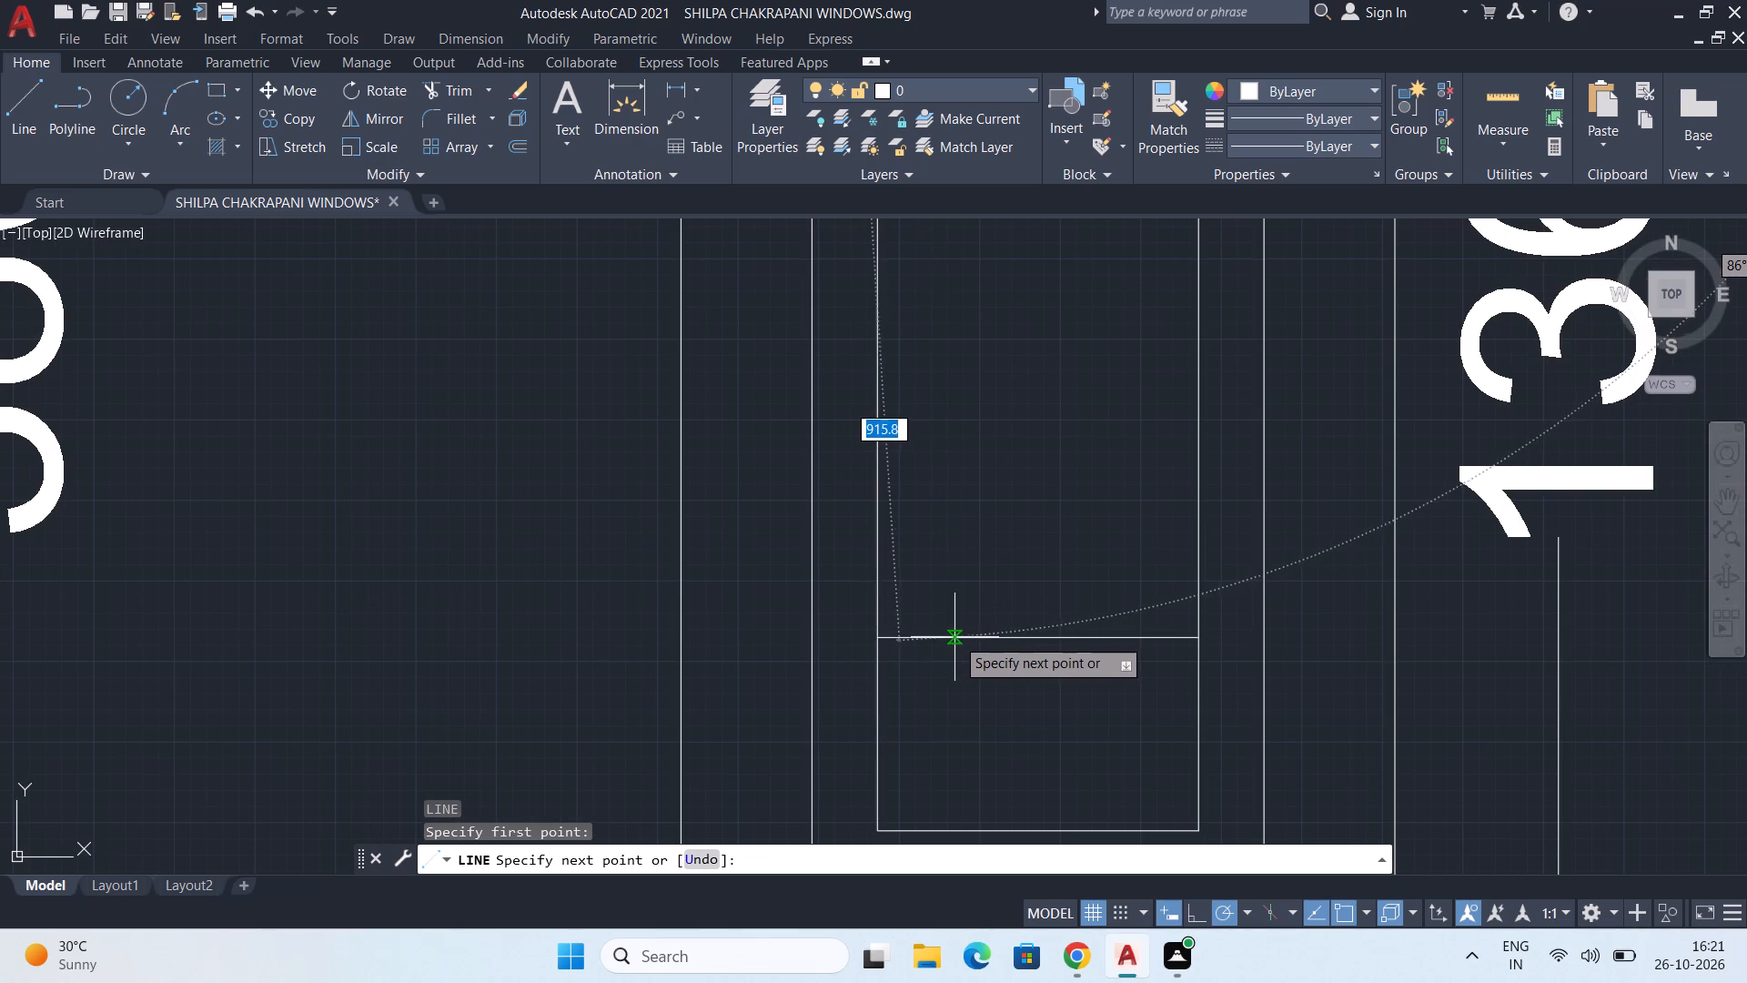
scroll(955, 639, "up", 2)
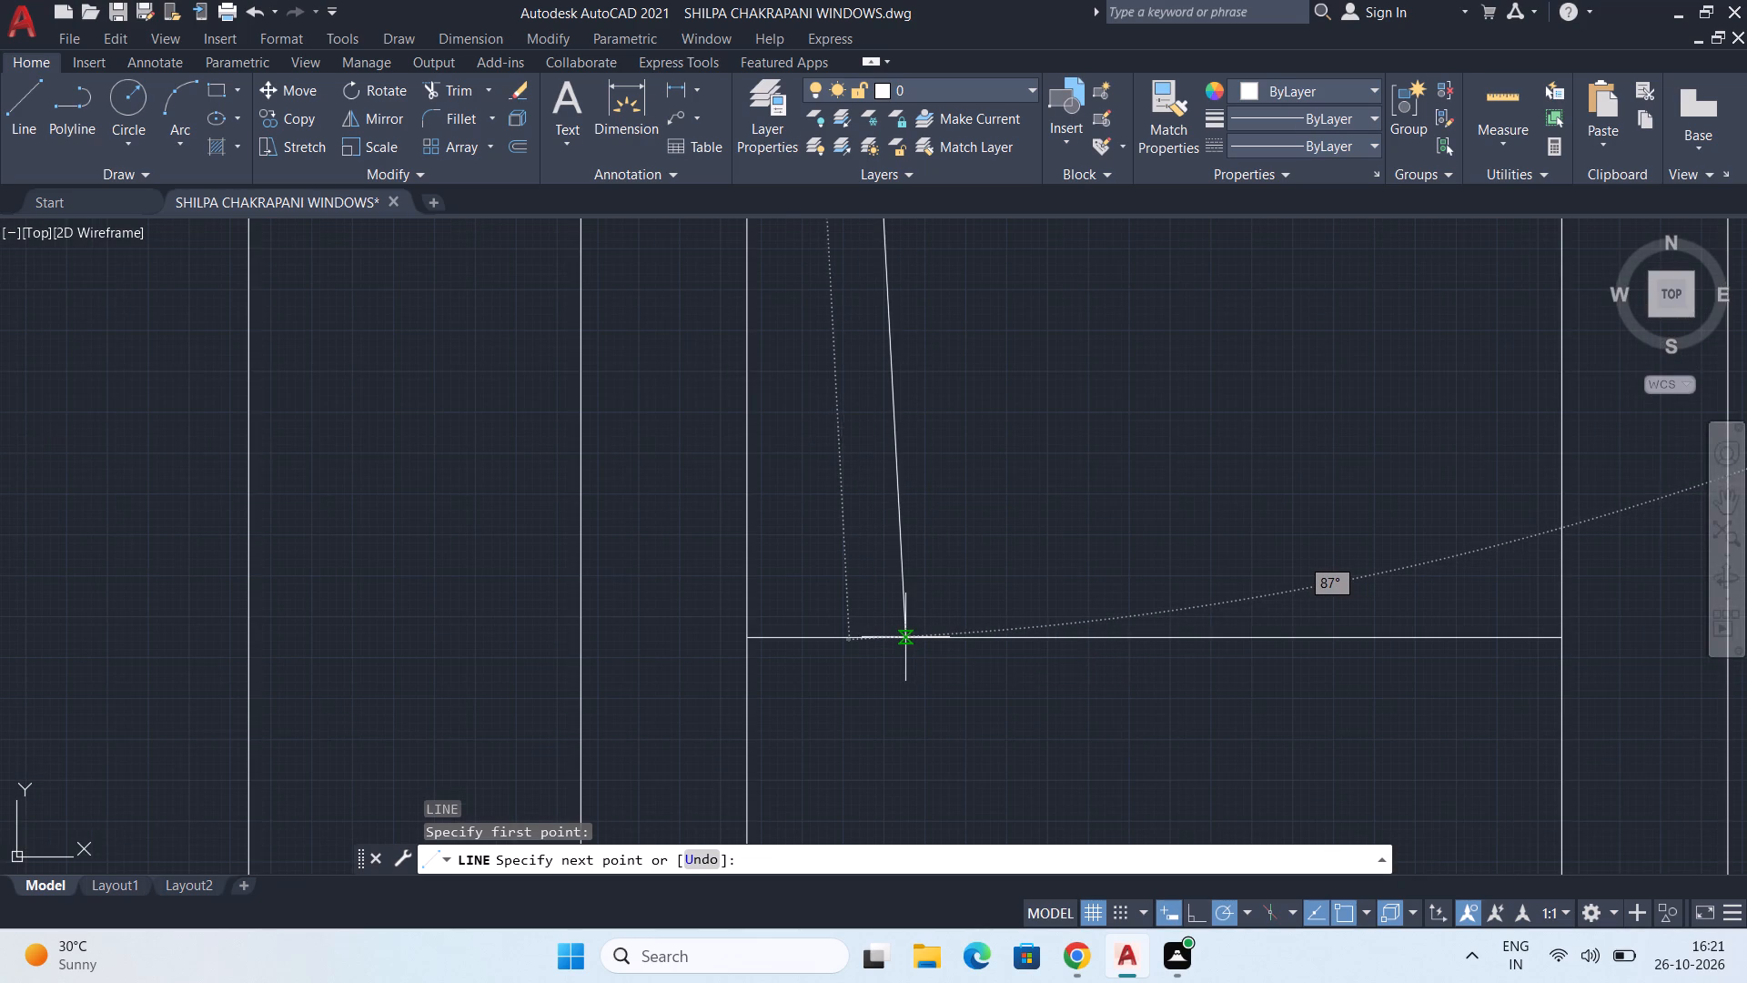
left_click(905, 637)
key("Escape")
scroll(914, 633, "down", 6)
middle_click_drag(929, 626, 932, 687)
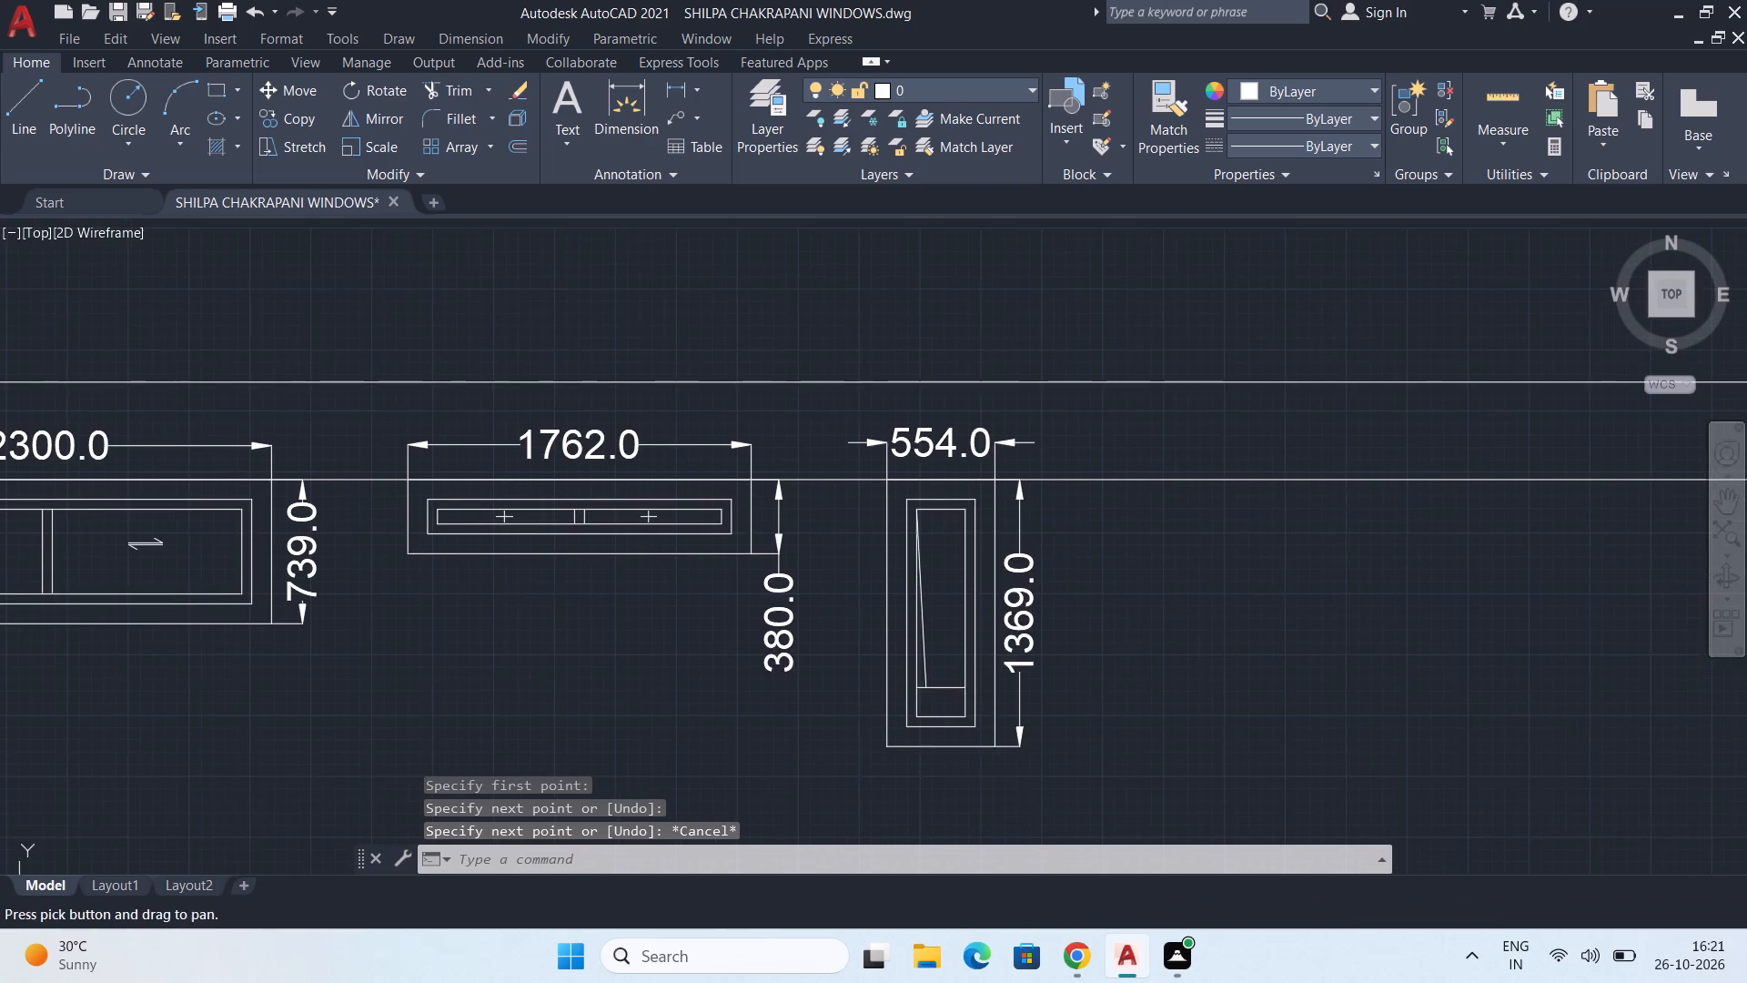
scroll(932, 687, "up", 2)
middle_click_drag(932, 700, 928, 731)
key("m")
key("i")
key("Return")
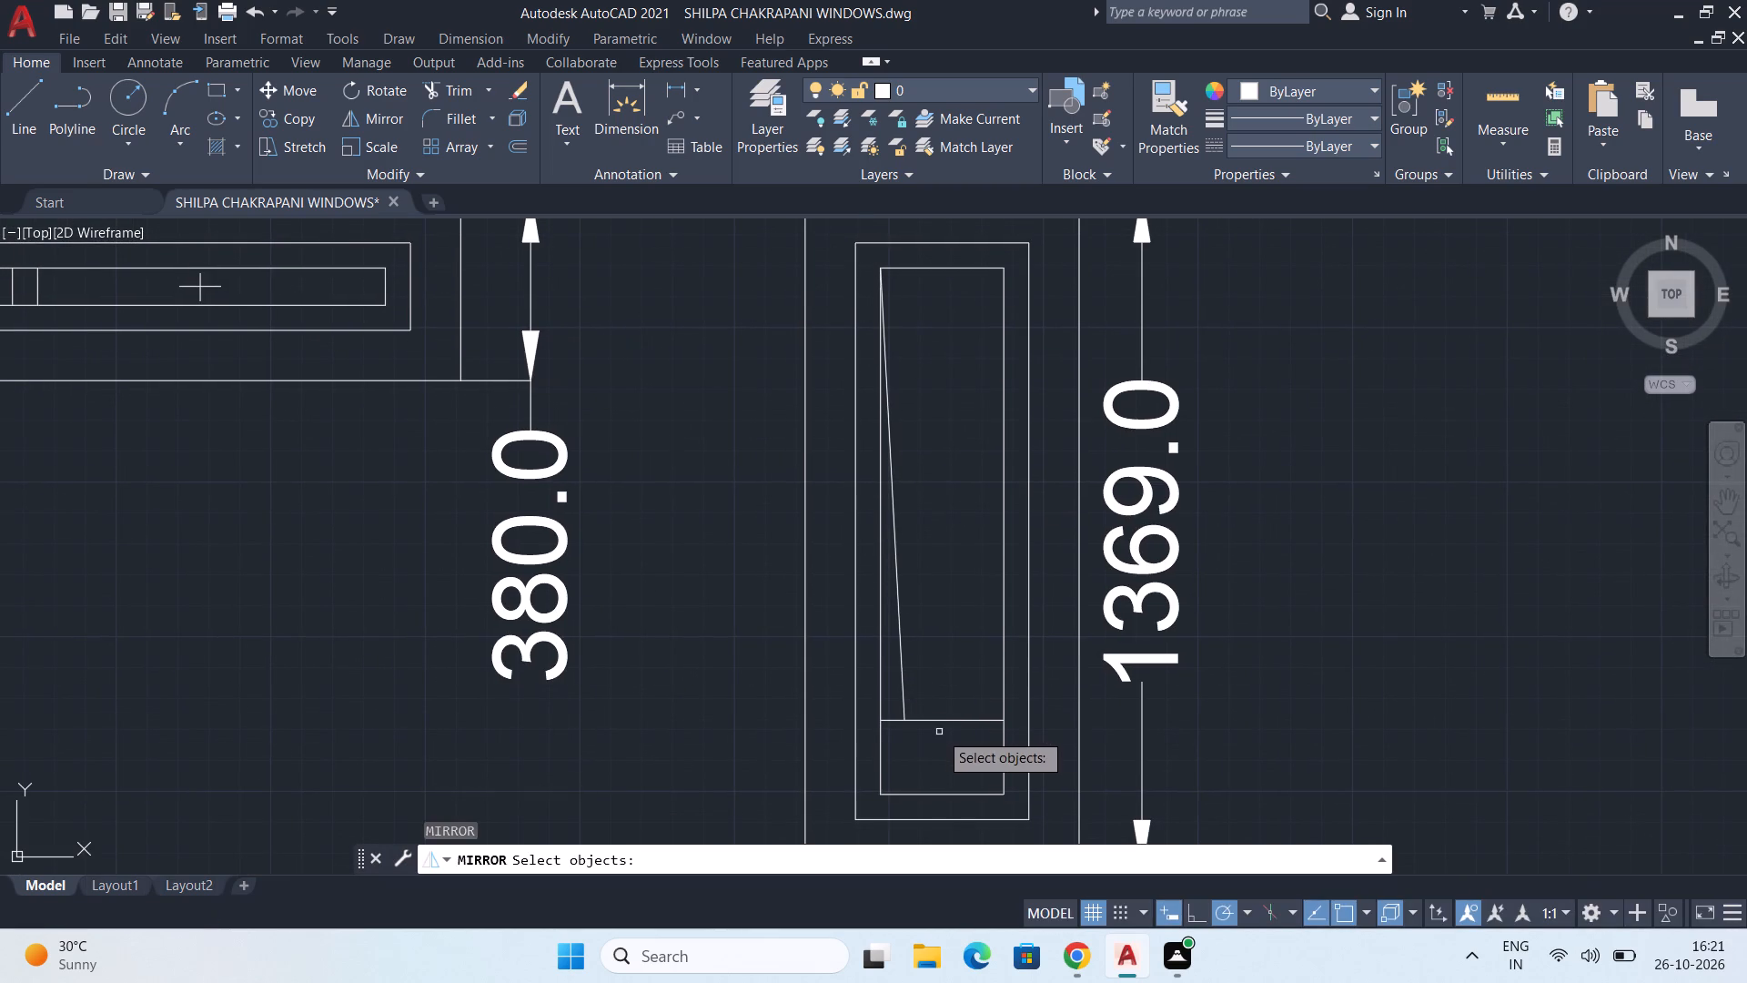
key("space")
Mirror the slanted line about the 554-wide window's vertical centre line, keeping the original.
left_click(906, 675)
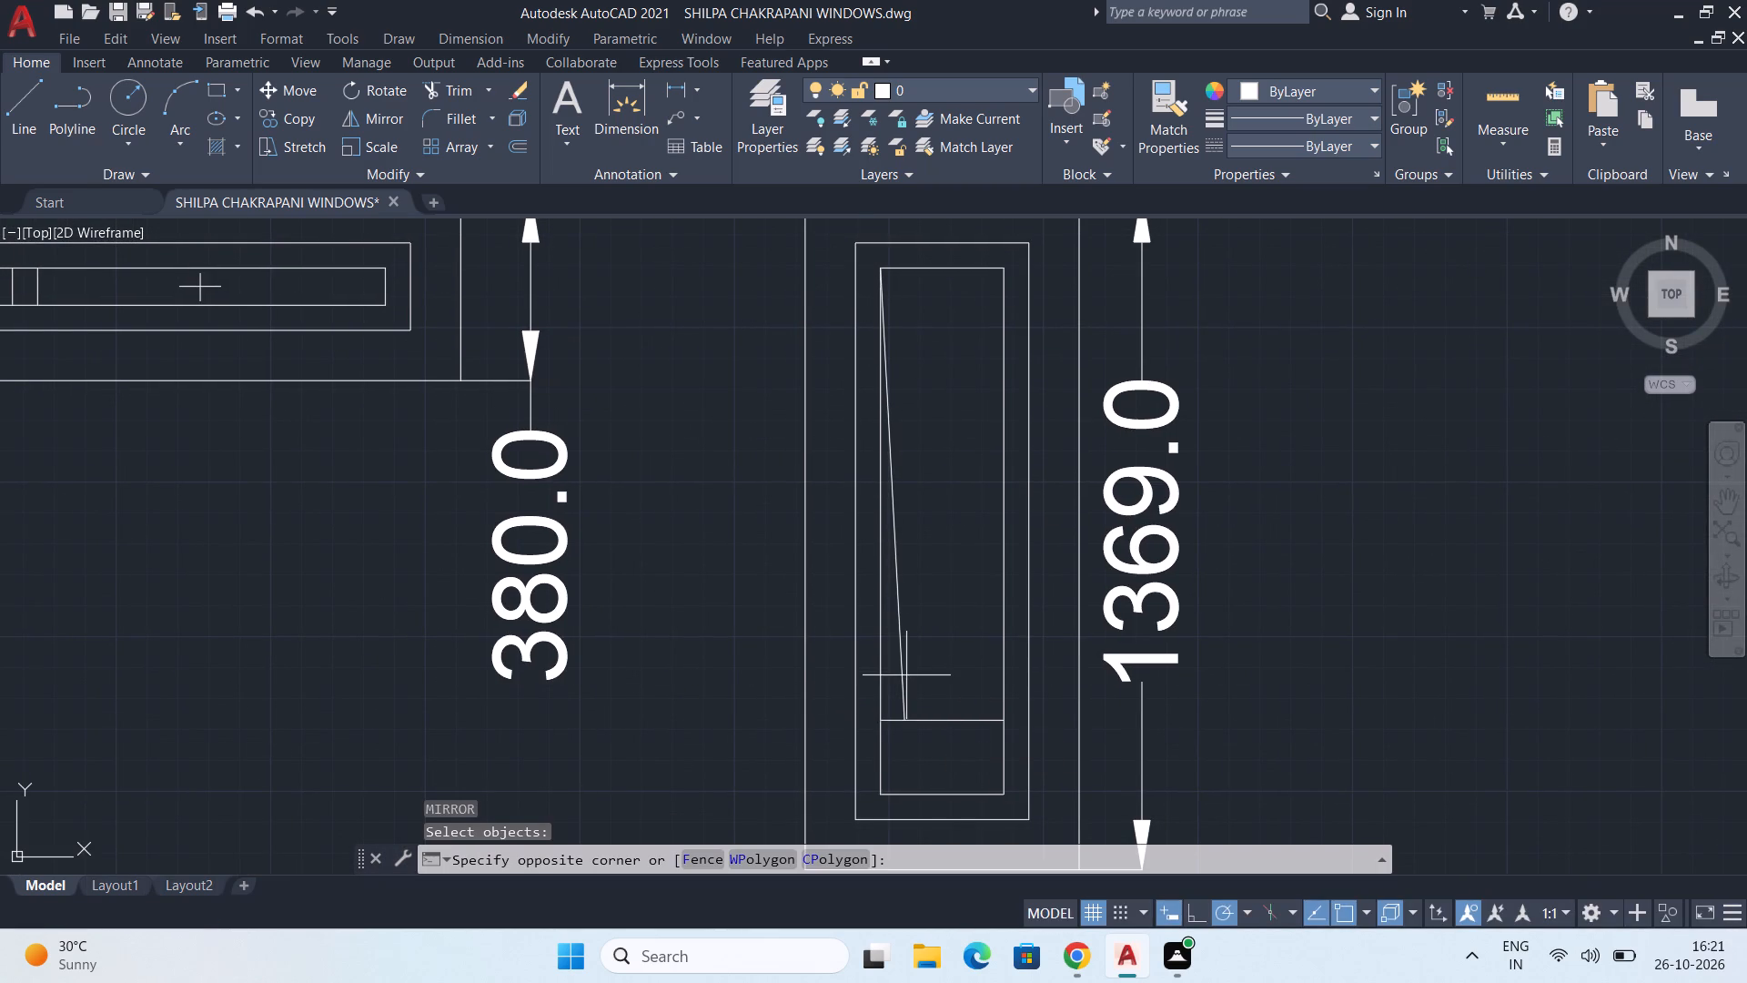
left_click(901, 675)
key("m")
key("i")
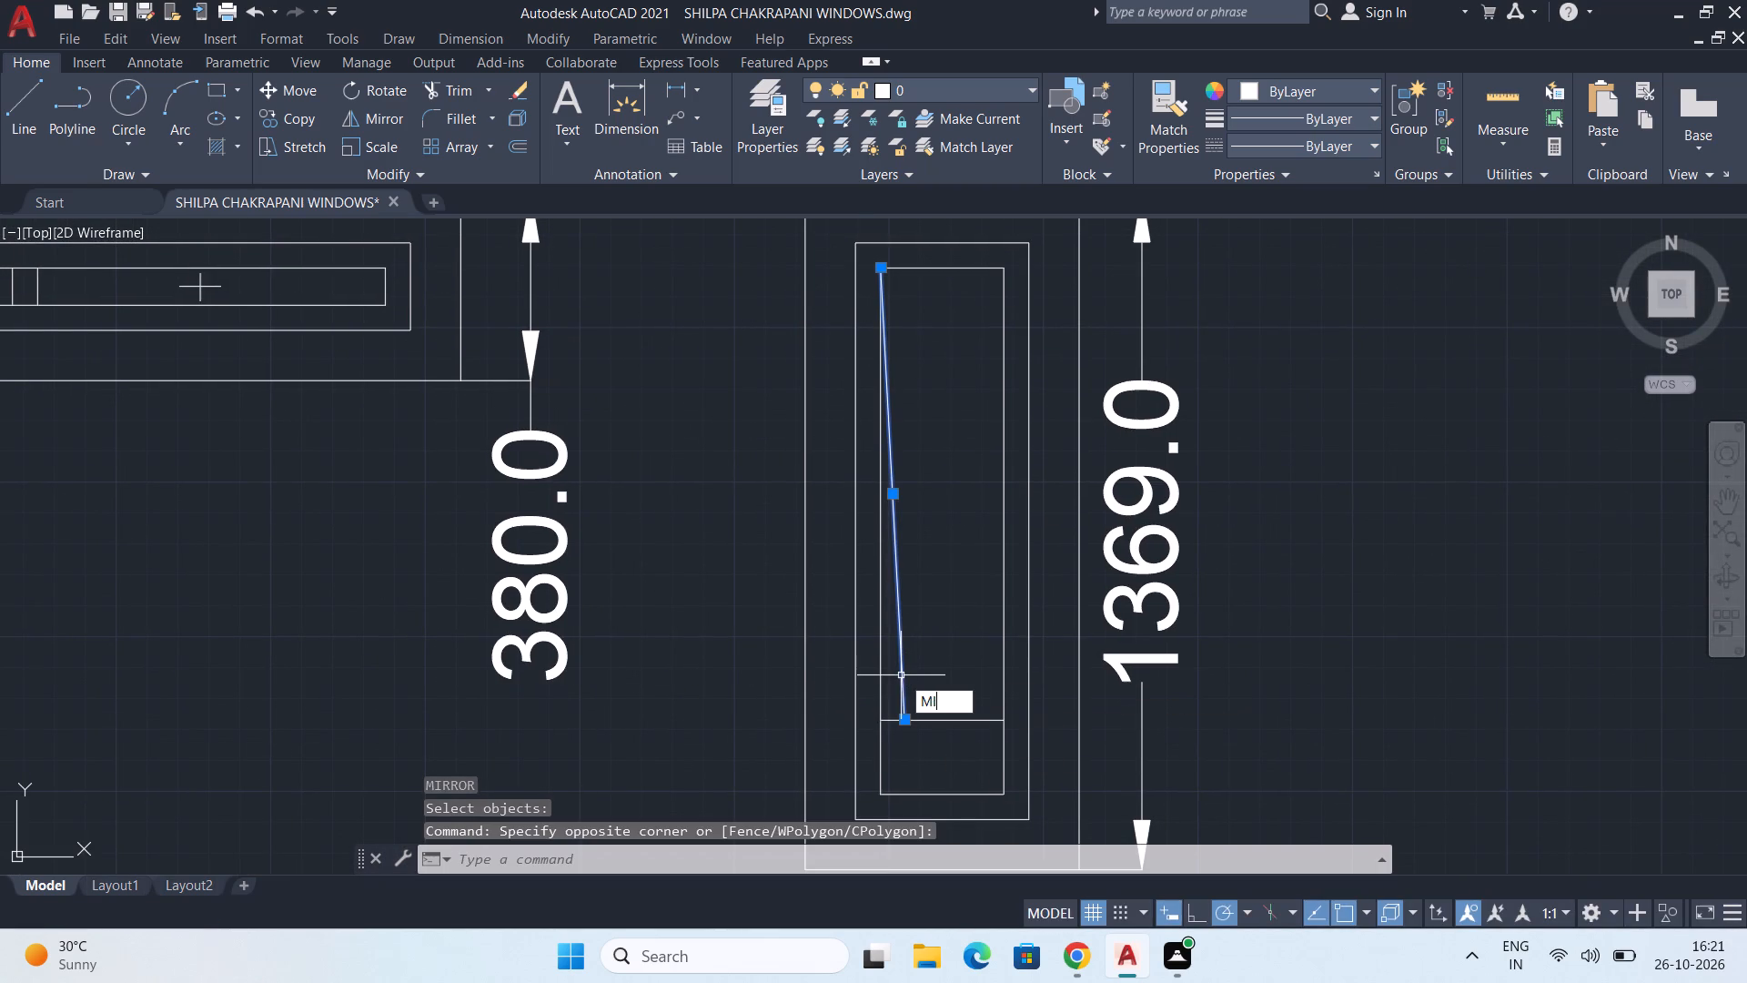
key("Return")
left_click(940, 720)
middle_click_drag(946, 529, 954, 663)
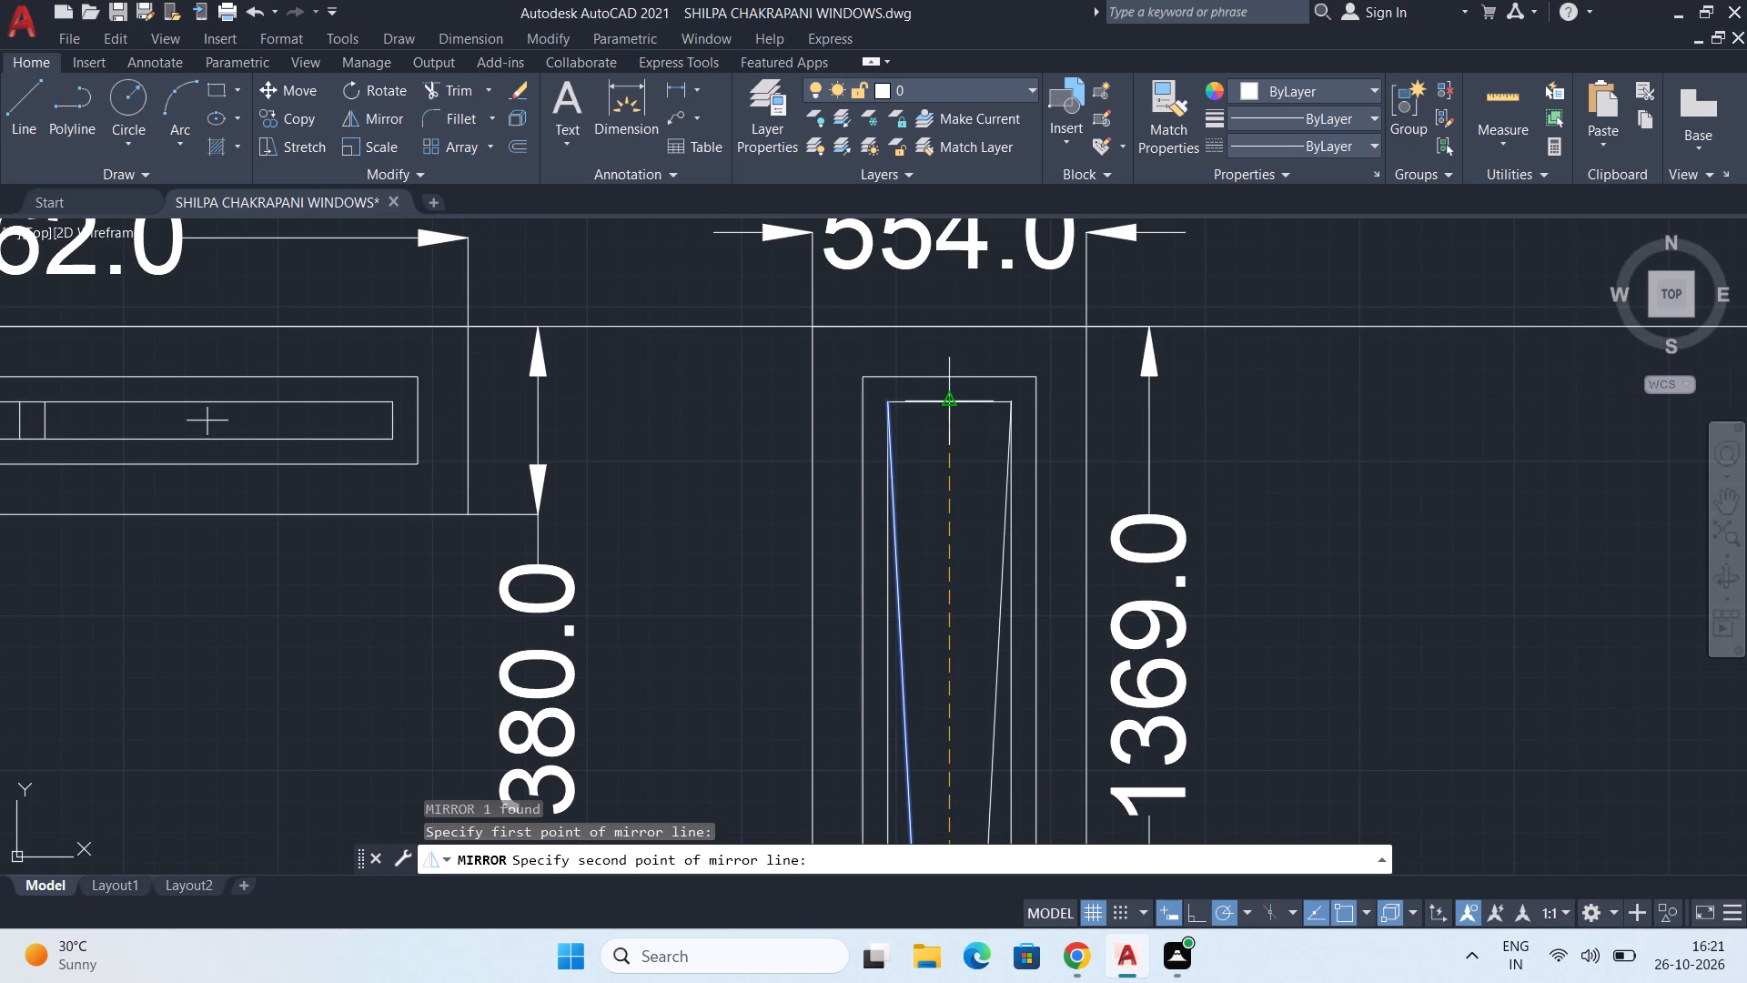
scroll(947, 405, "up", 2)
left_click(940, 398)
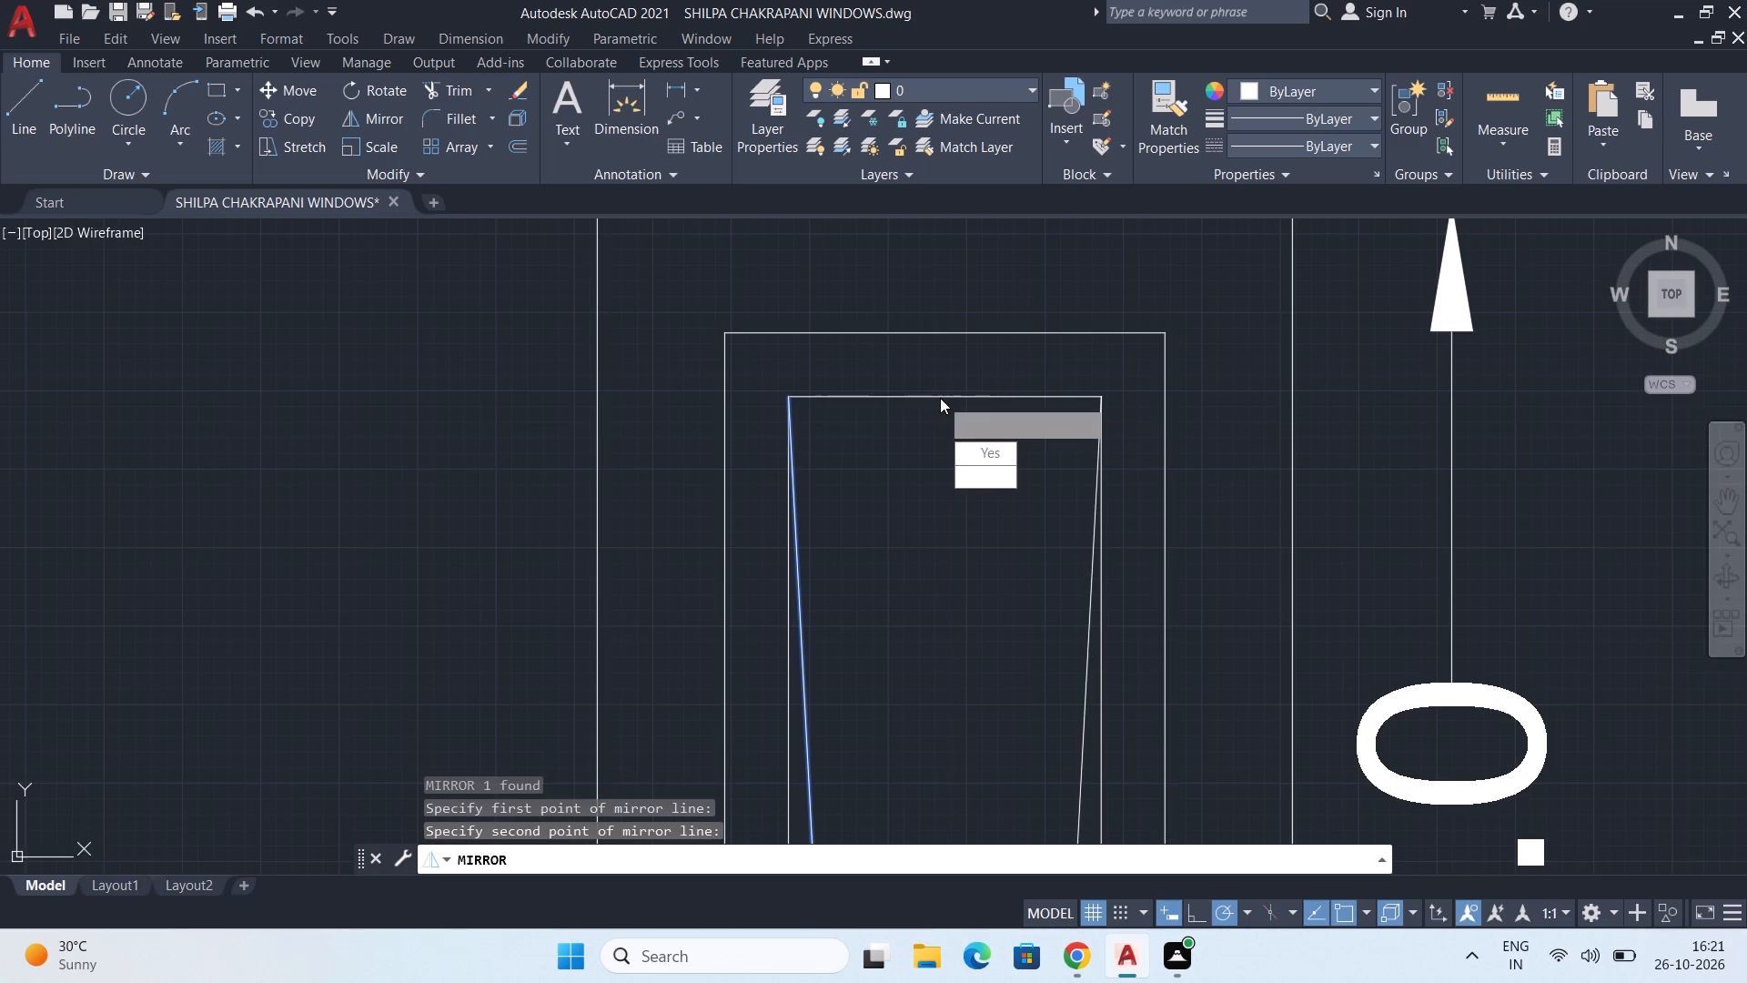
left_click_drag(989, 475, 940, 398)
Trim both ends of the offset horizontal line where they extend outside the two slanted lines.
scroll(1010, 495, "down", 3)
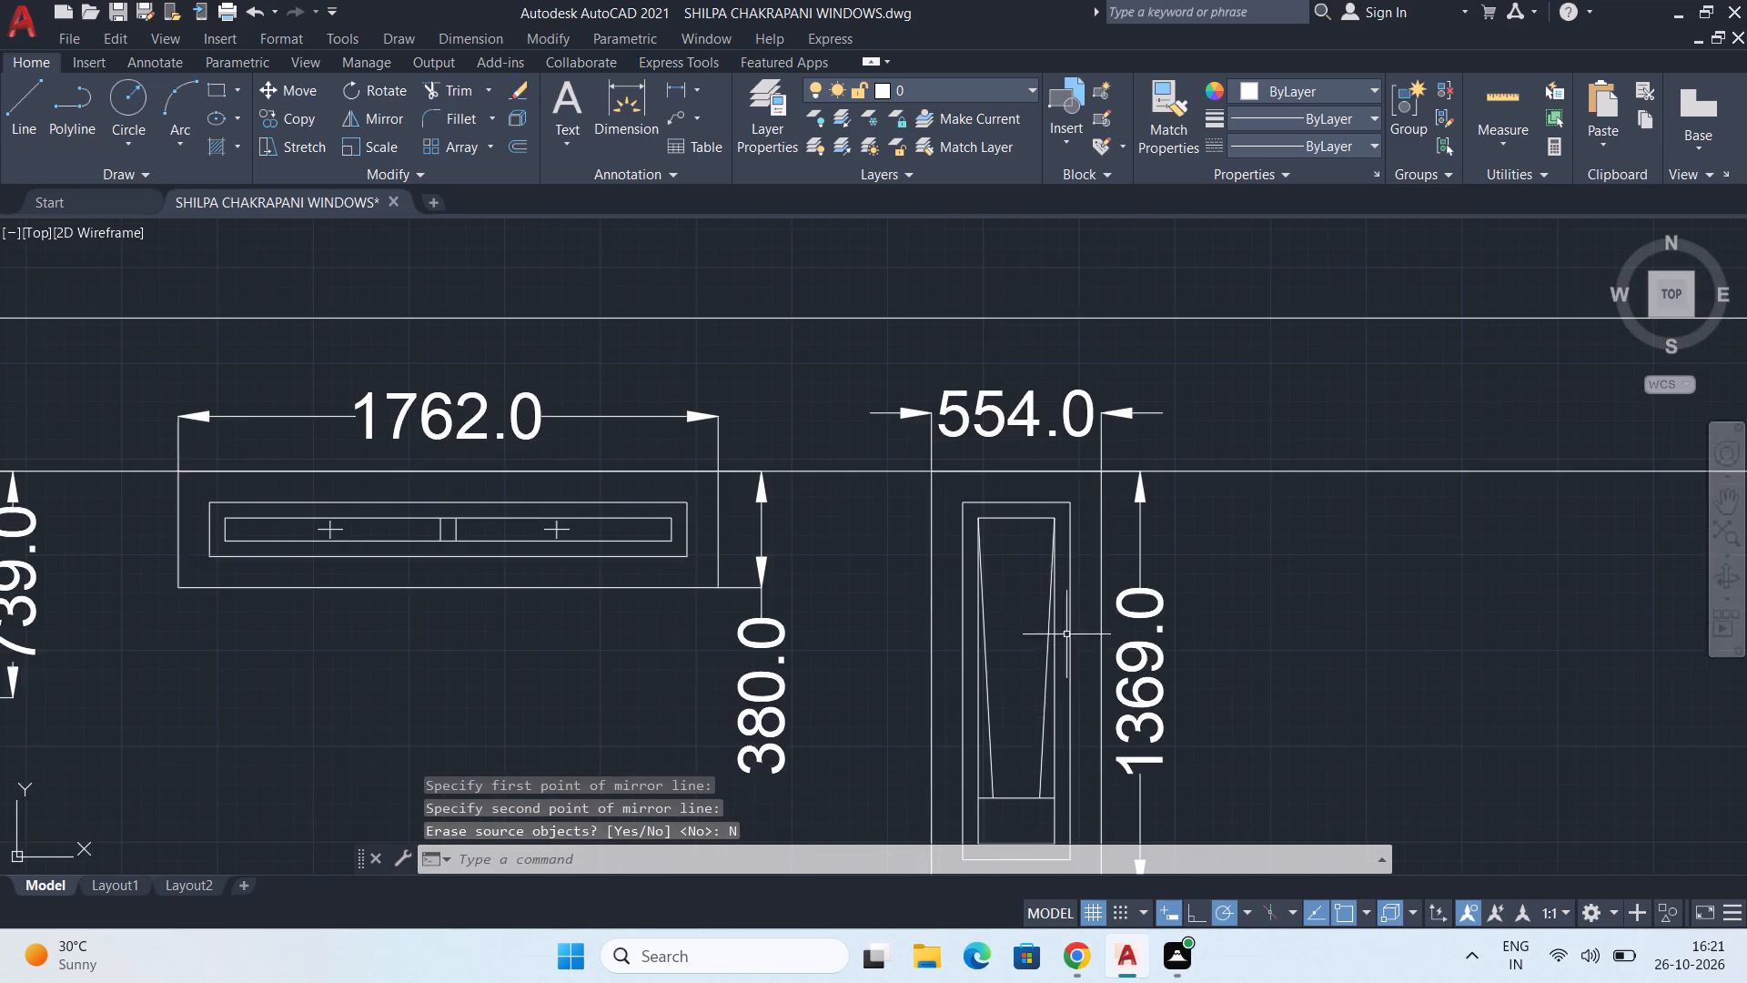
middle_click_drag(1070, 649, 988, 537)
type("TR")
key("Return")
scroll(921, 722, "up", 3)
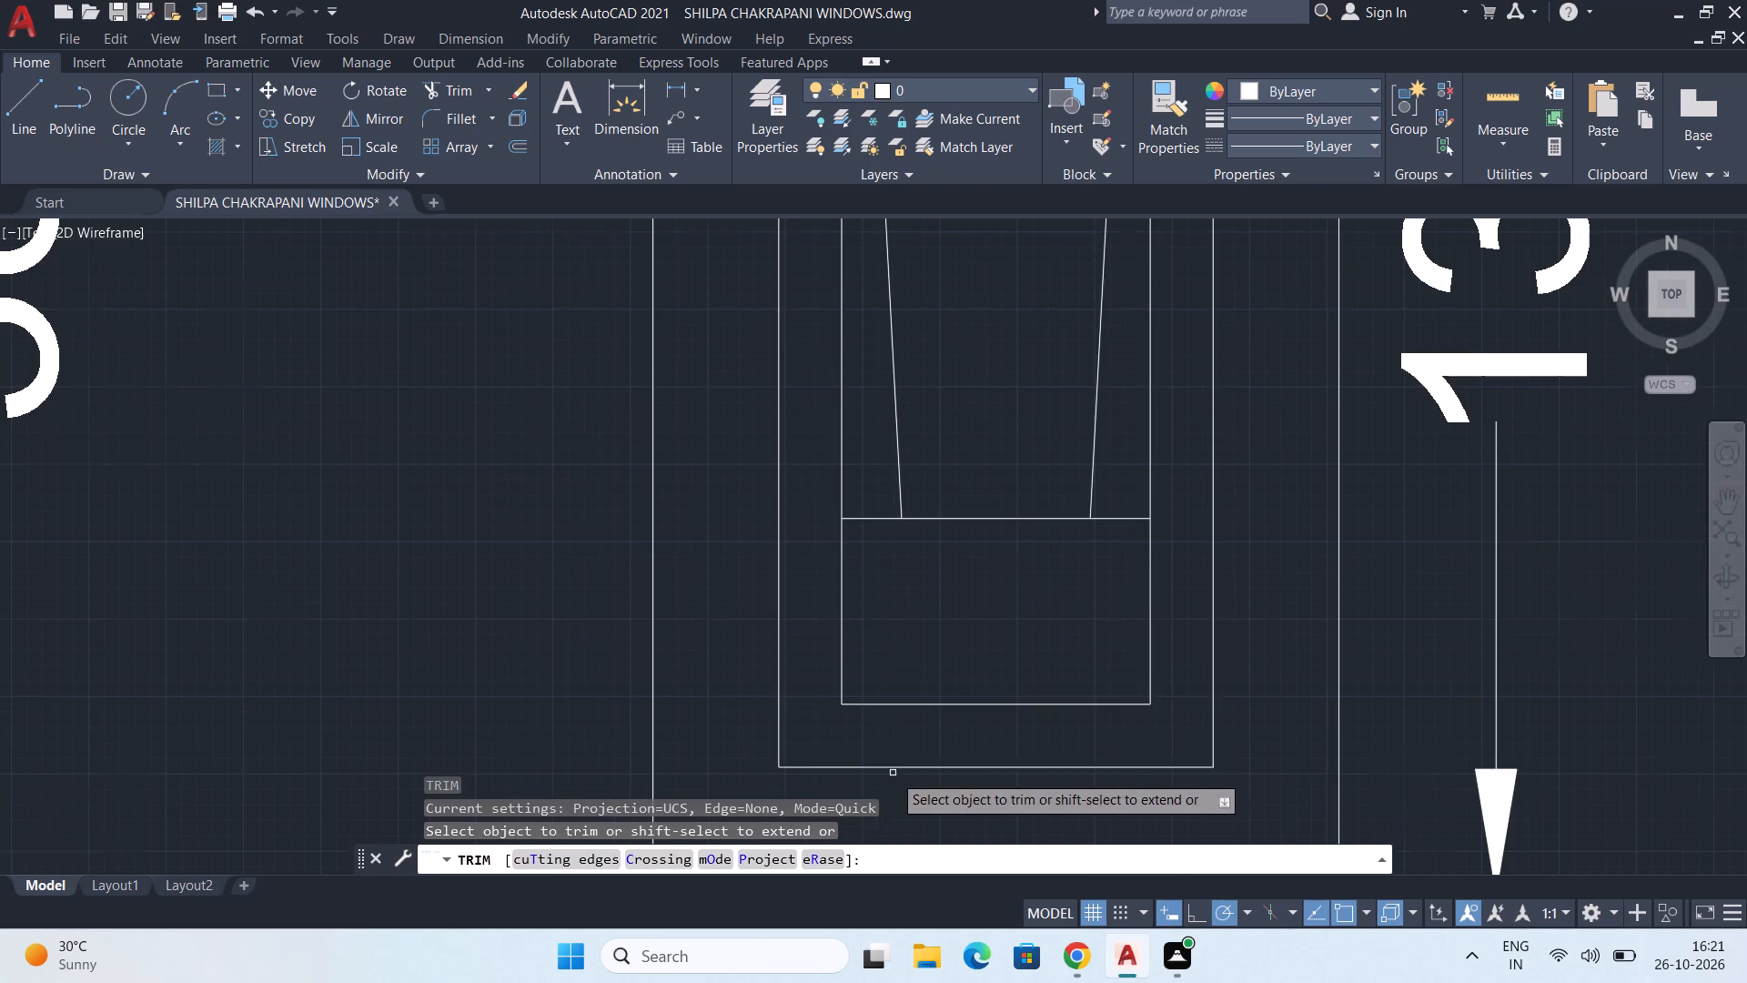
left_click(865, 494)
left_click(890, 592)
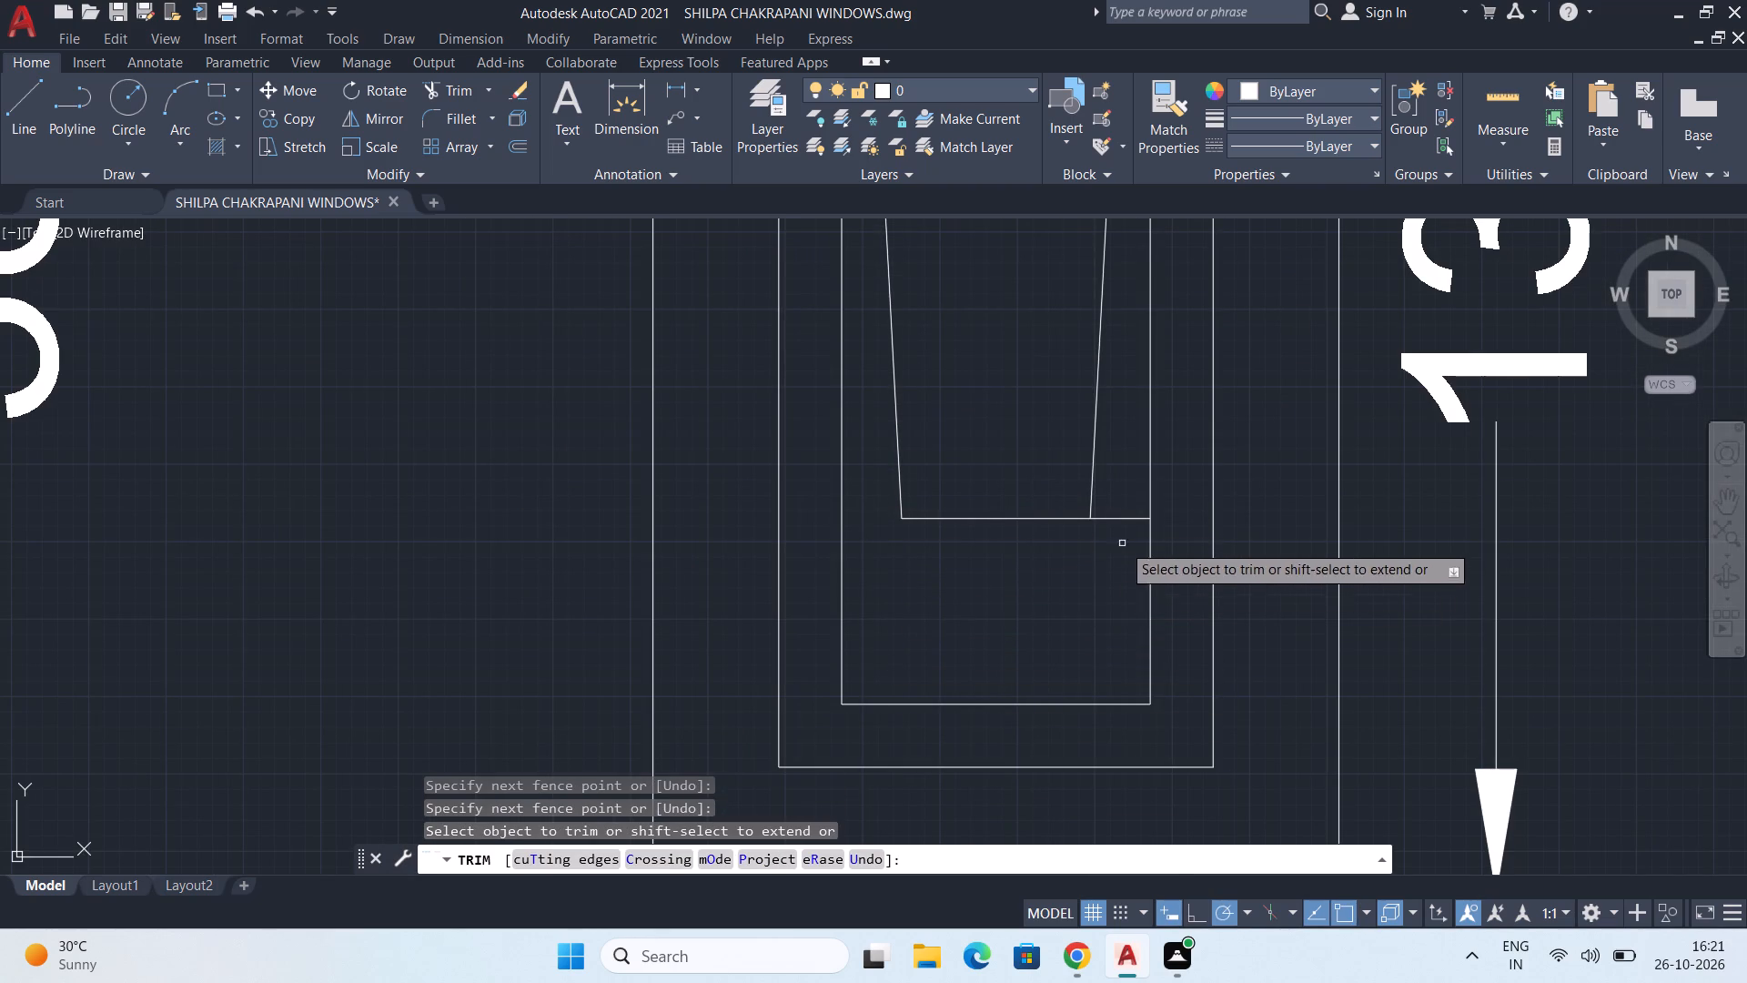
left_click(1115, 495)
left_click(1090, 579)
key("space")
Draw a 546 by 1360 rectangle hanging from the common horizontal line, beyond the 554-wide window at the end of the row.
scroll(1056, 633, "down", 3)
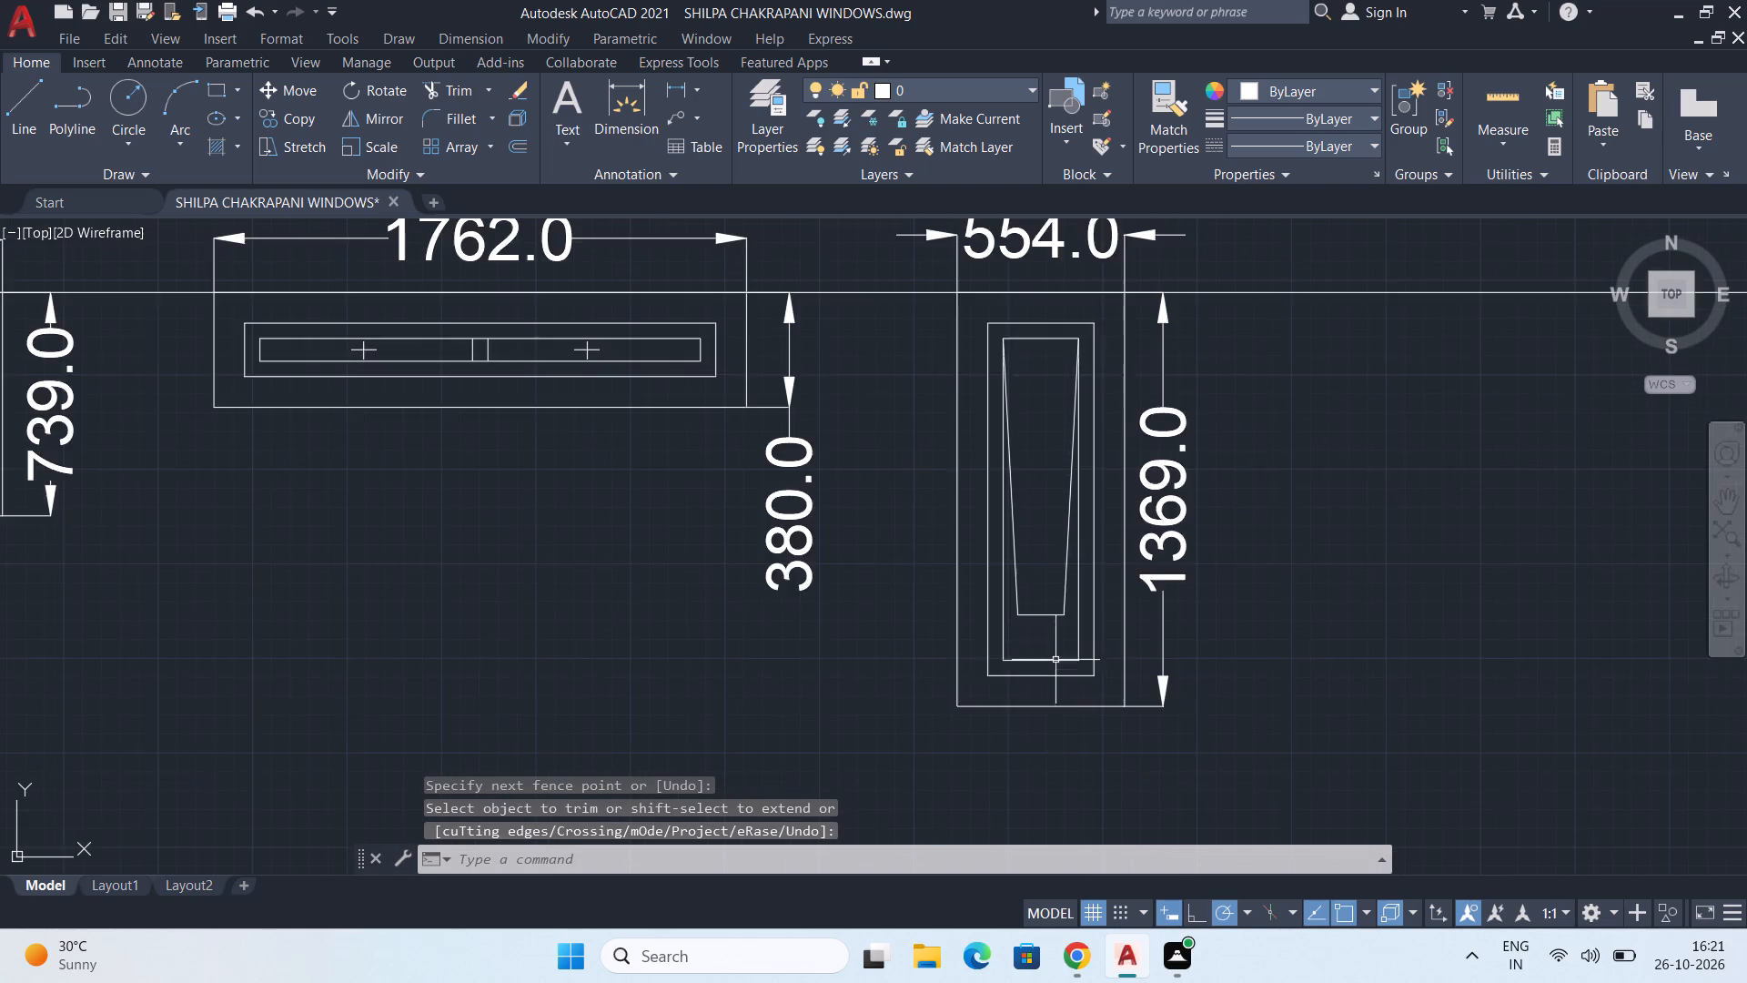
scroll(1055, 676, "down", 1)
middle_click_drag(1081, 678, 976, 647)
scroll(982, 647, "down", 1)
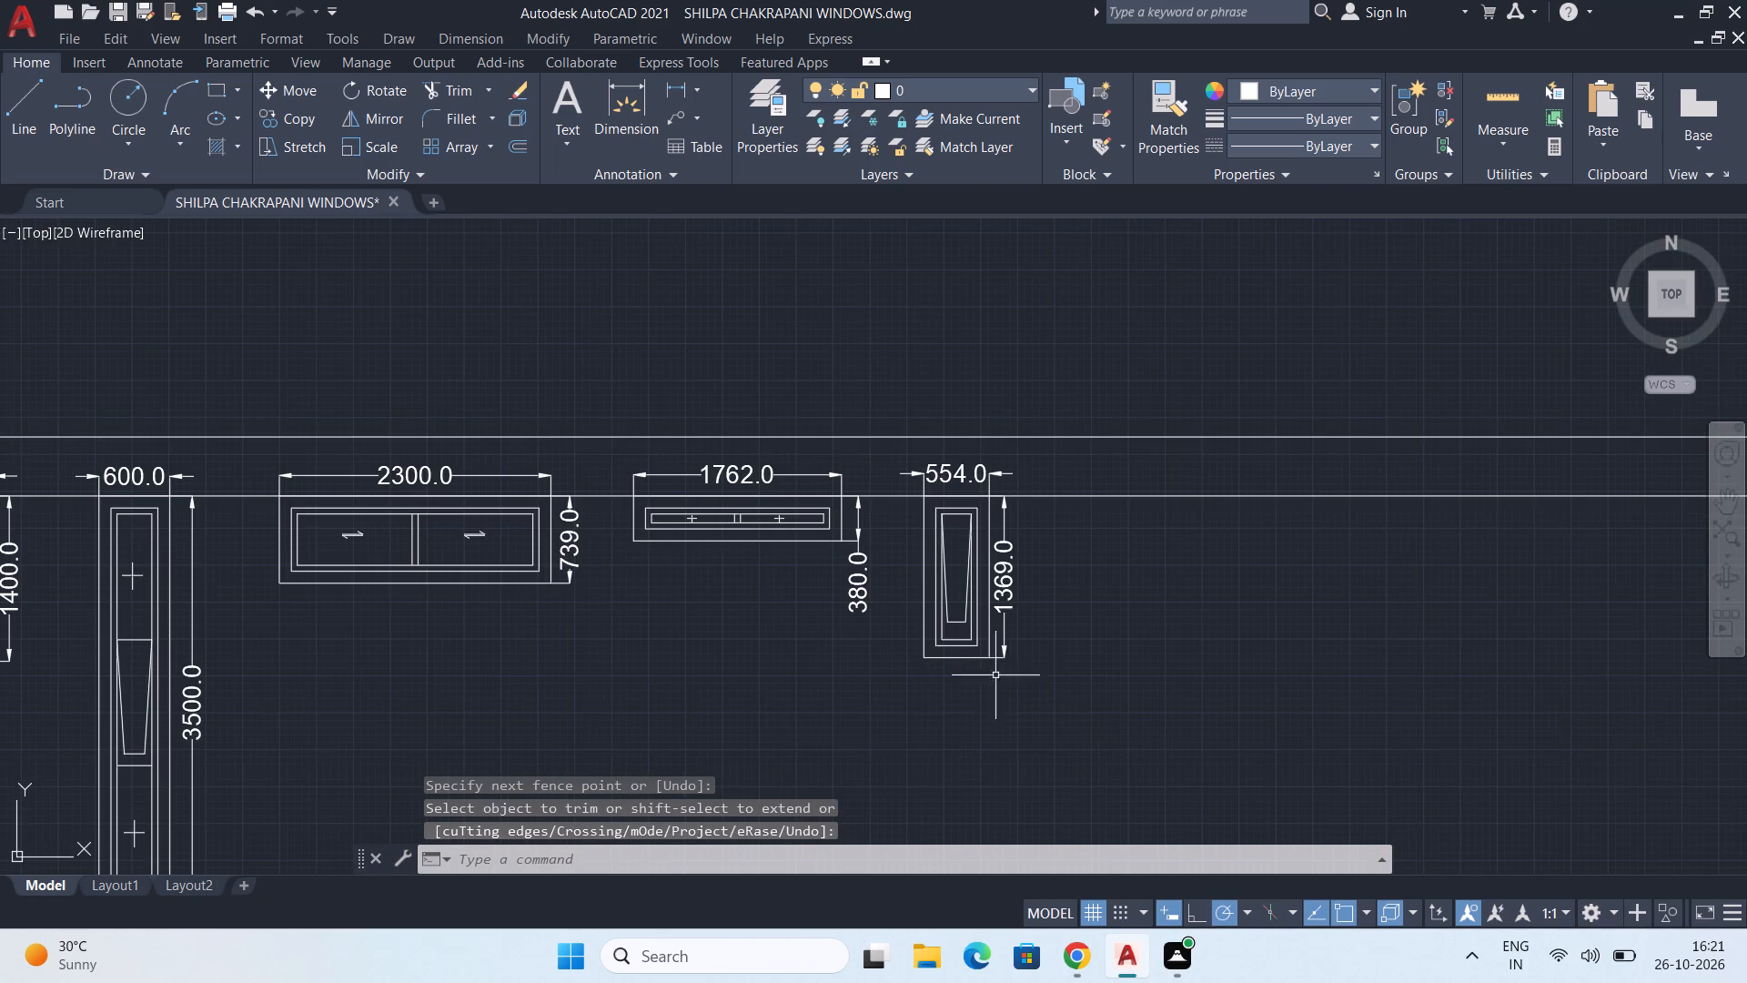
middle_click_drag(970, 552, 844, 542)
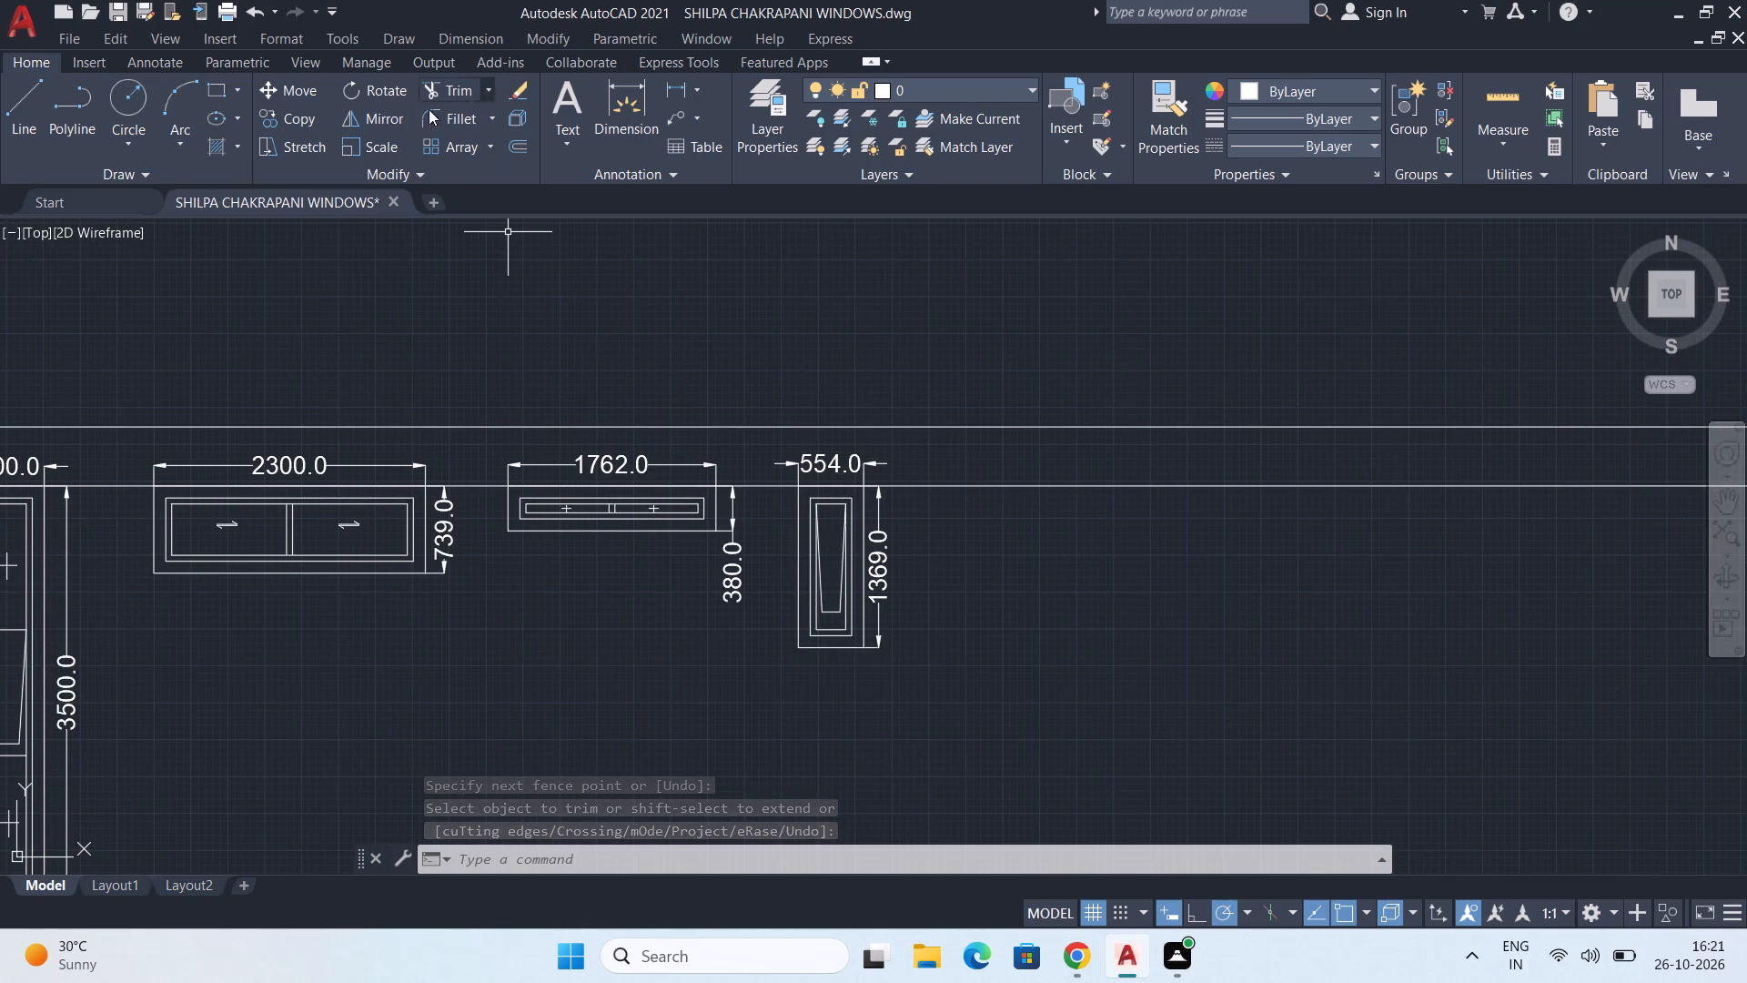
left_click(222, 91)
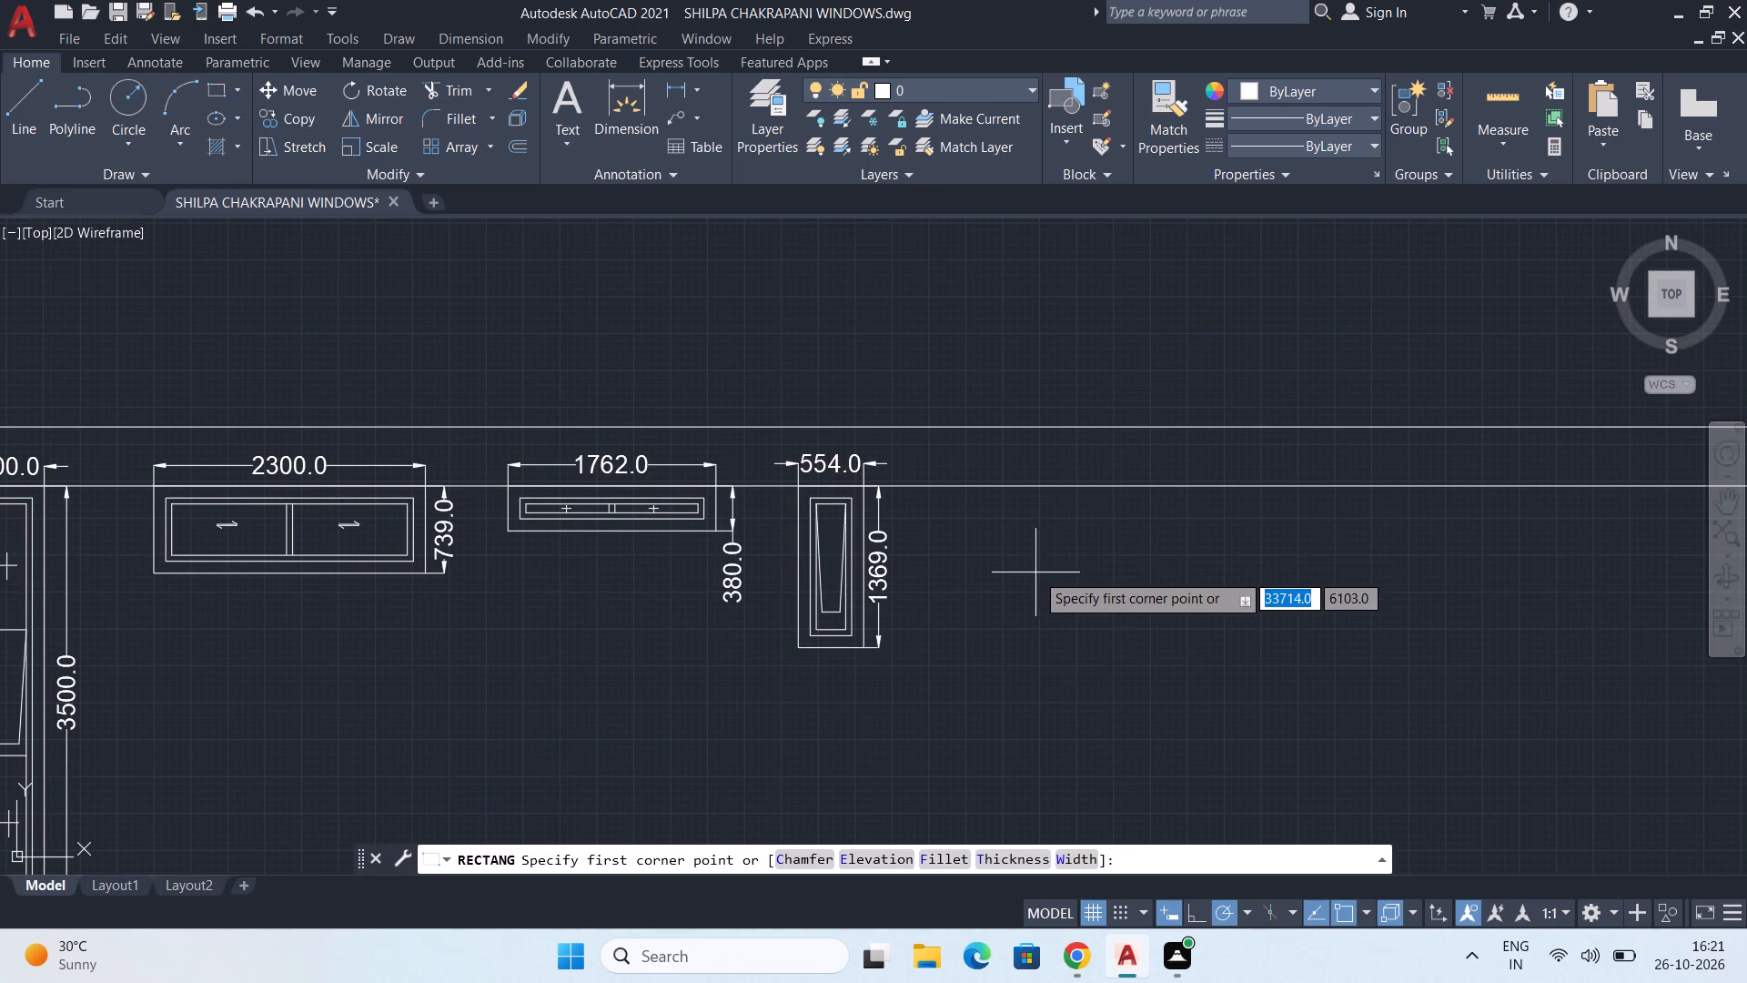
scroll(1035, 573, "down", 1)
middle_click_drag(1037, 573, 916, 525)
scroll(931, 528, "down", 1)
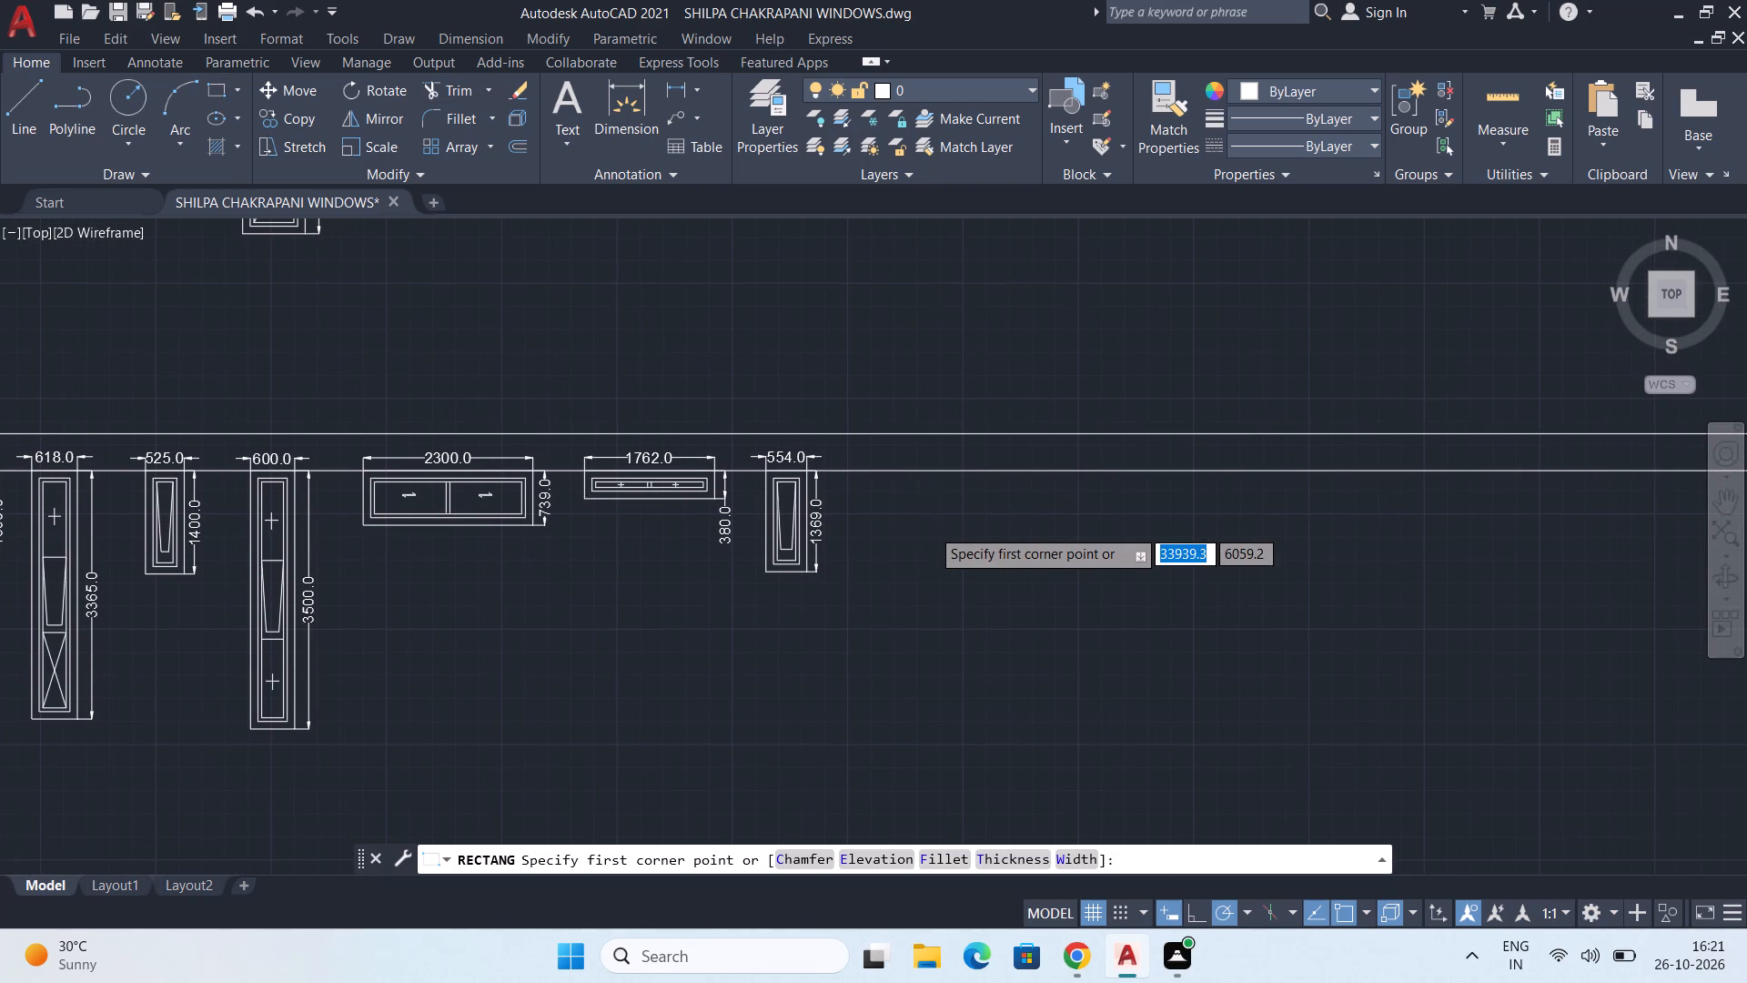
scroll(872, 593, "down", 1)
scroll(883, 567, "up", 3)
middle_click_drag(835, 573, 830, 611)
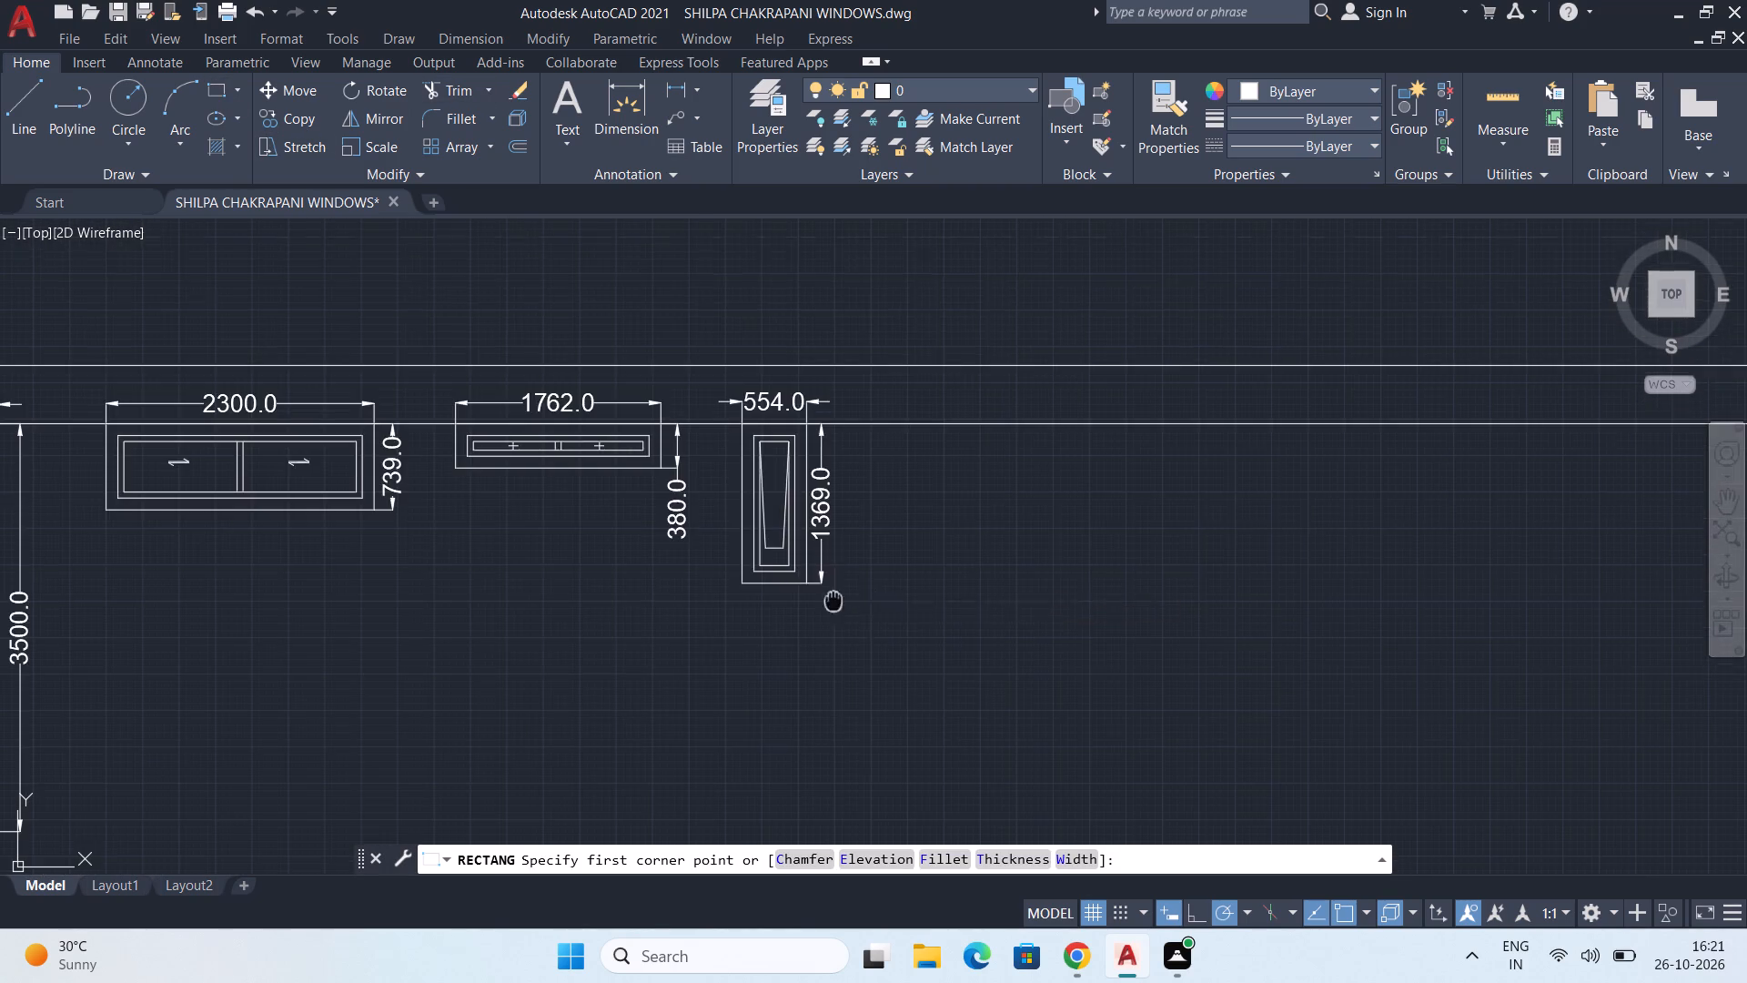
middle_click_drag(830, 611, 805, 674)
scroll(803, 598, "up", 2)
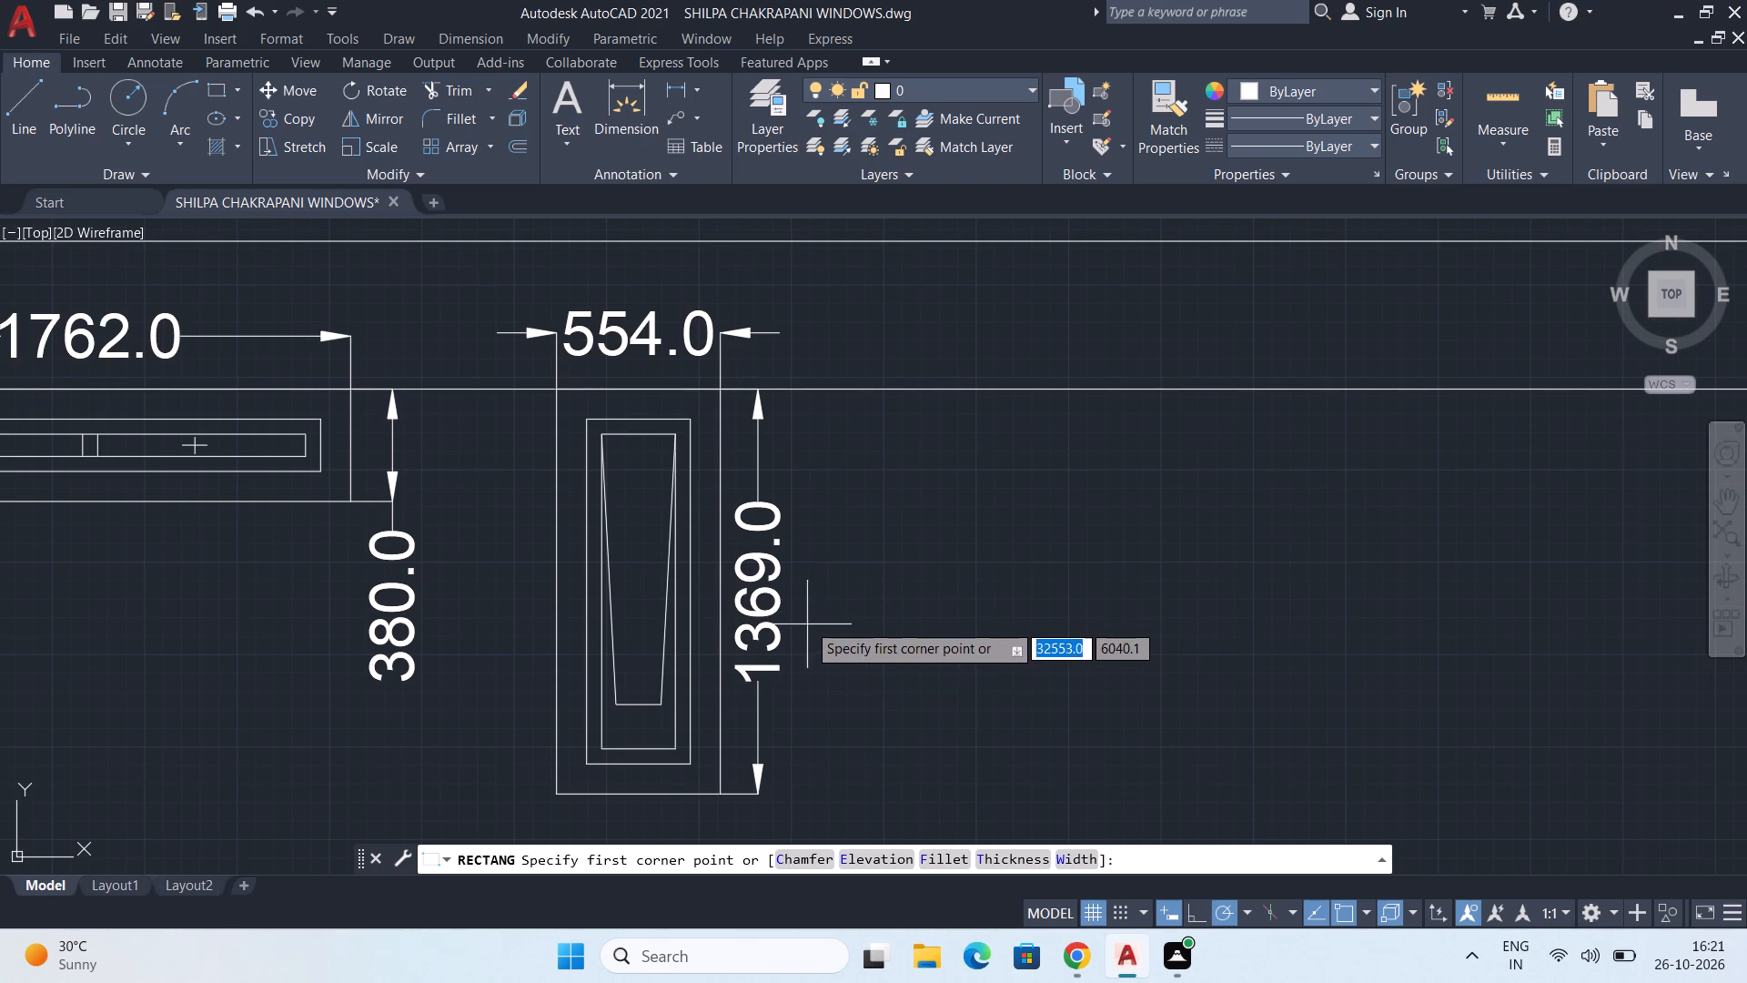
middle_click_drag(828, 508, 857, 524)
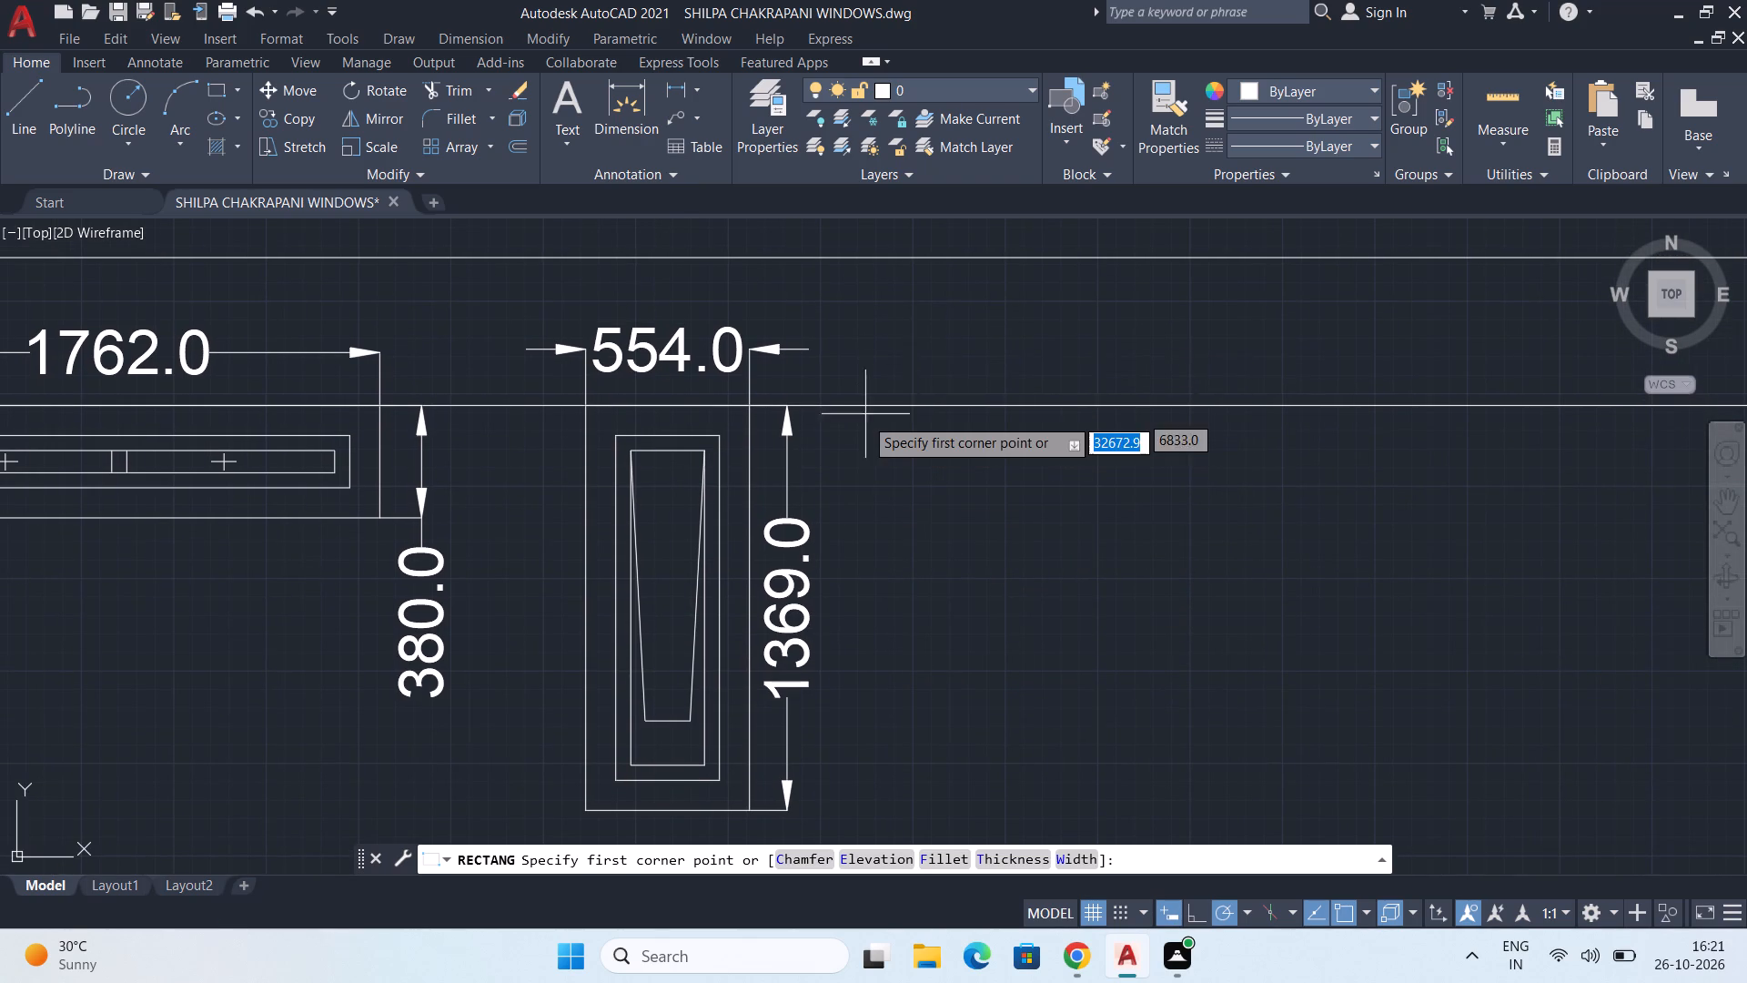
scroll(873, 414, "up", 1)
scroll(873, 414, "down", 2)
middle_click_drag(906, 419, 788, 470)
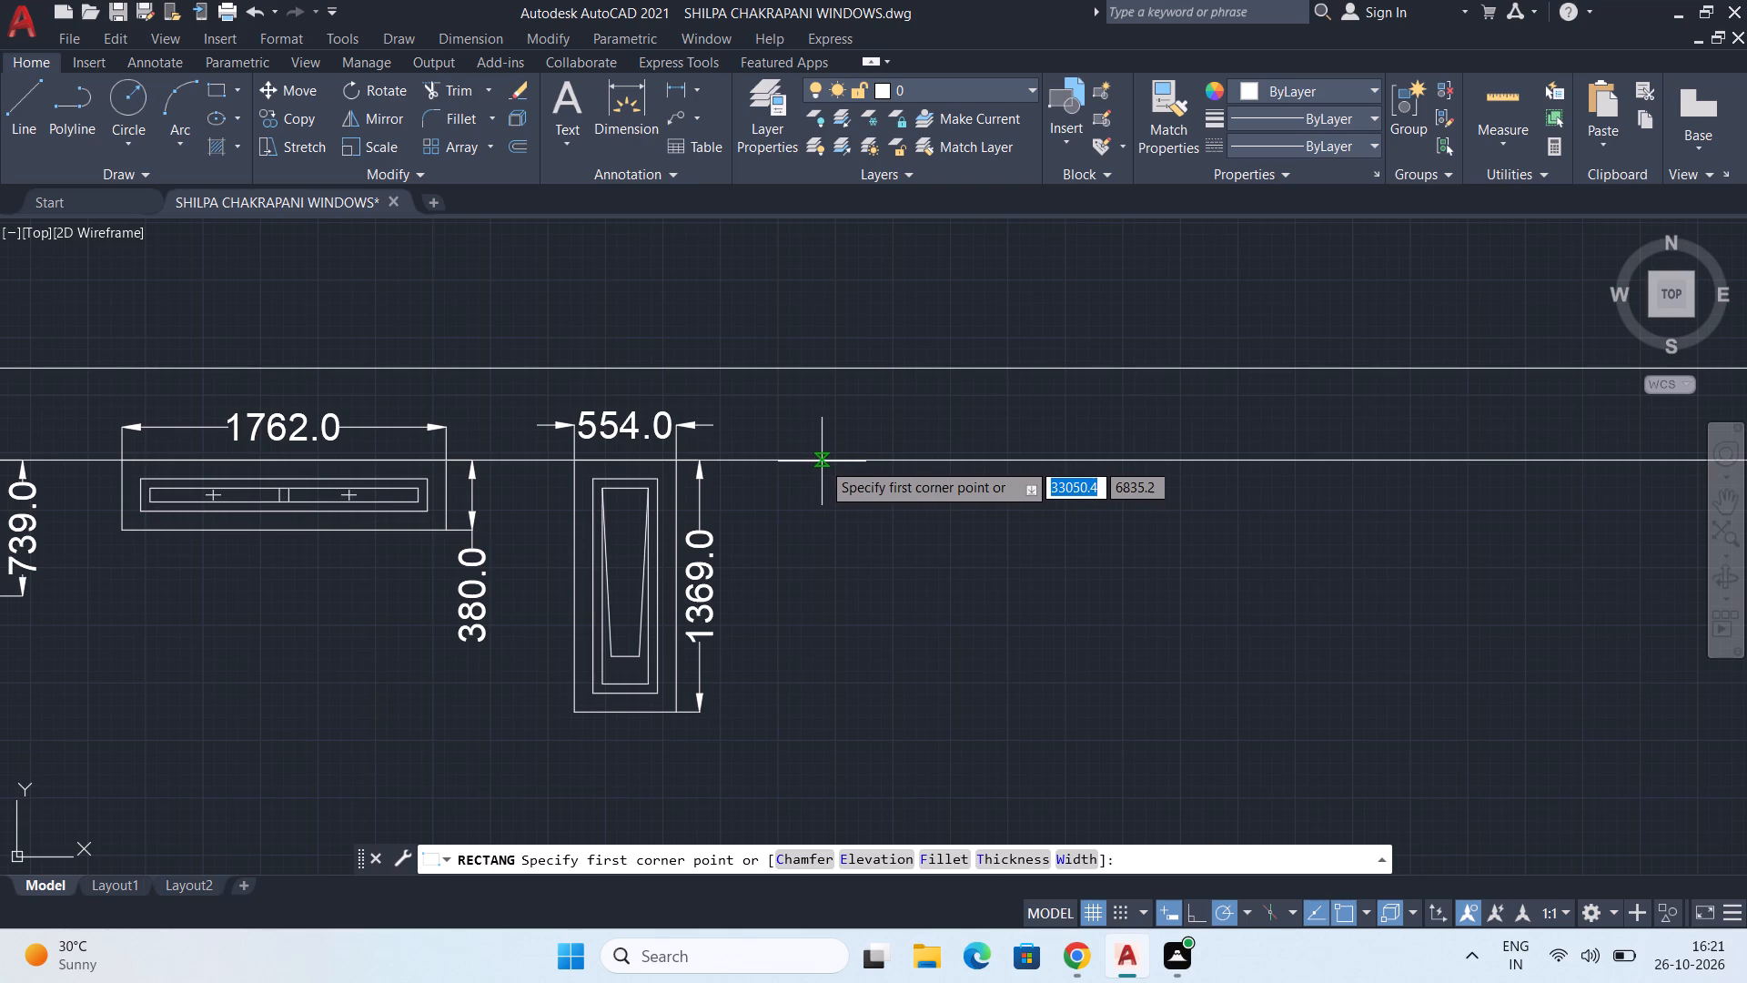
key("alt+Tab")
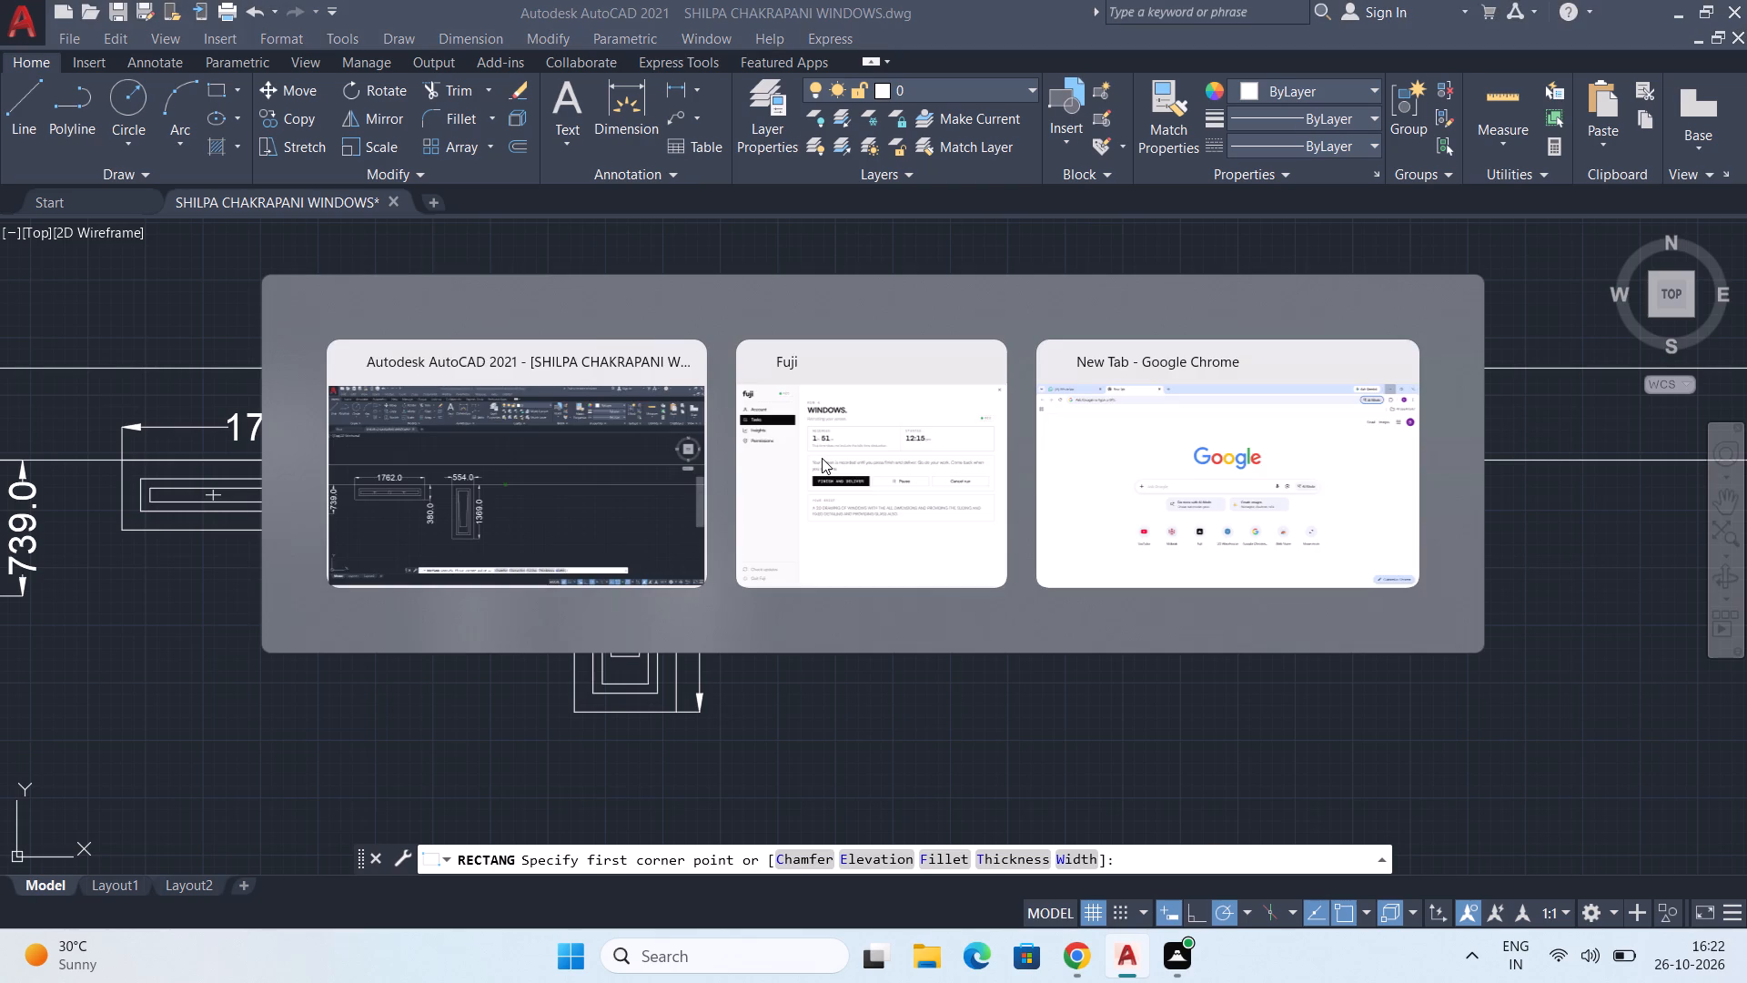
key("alt+Tab")
key("alt+Tab")
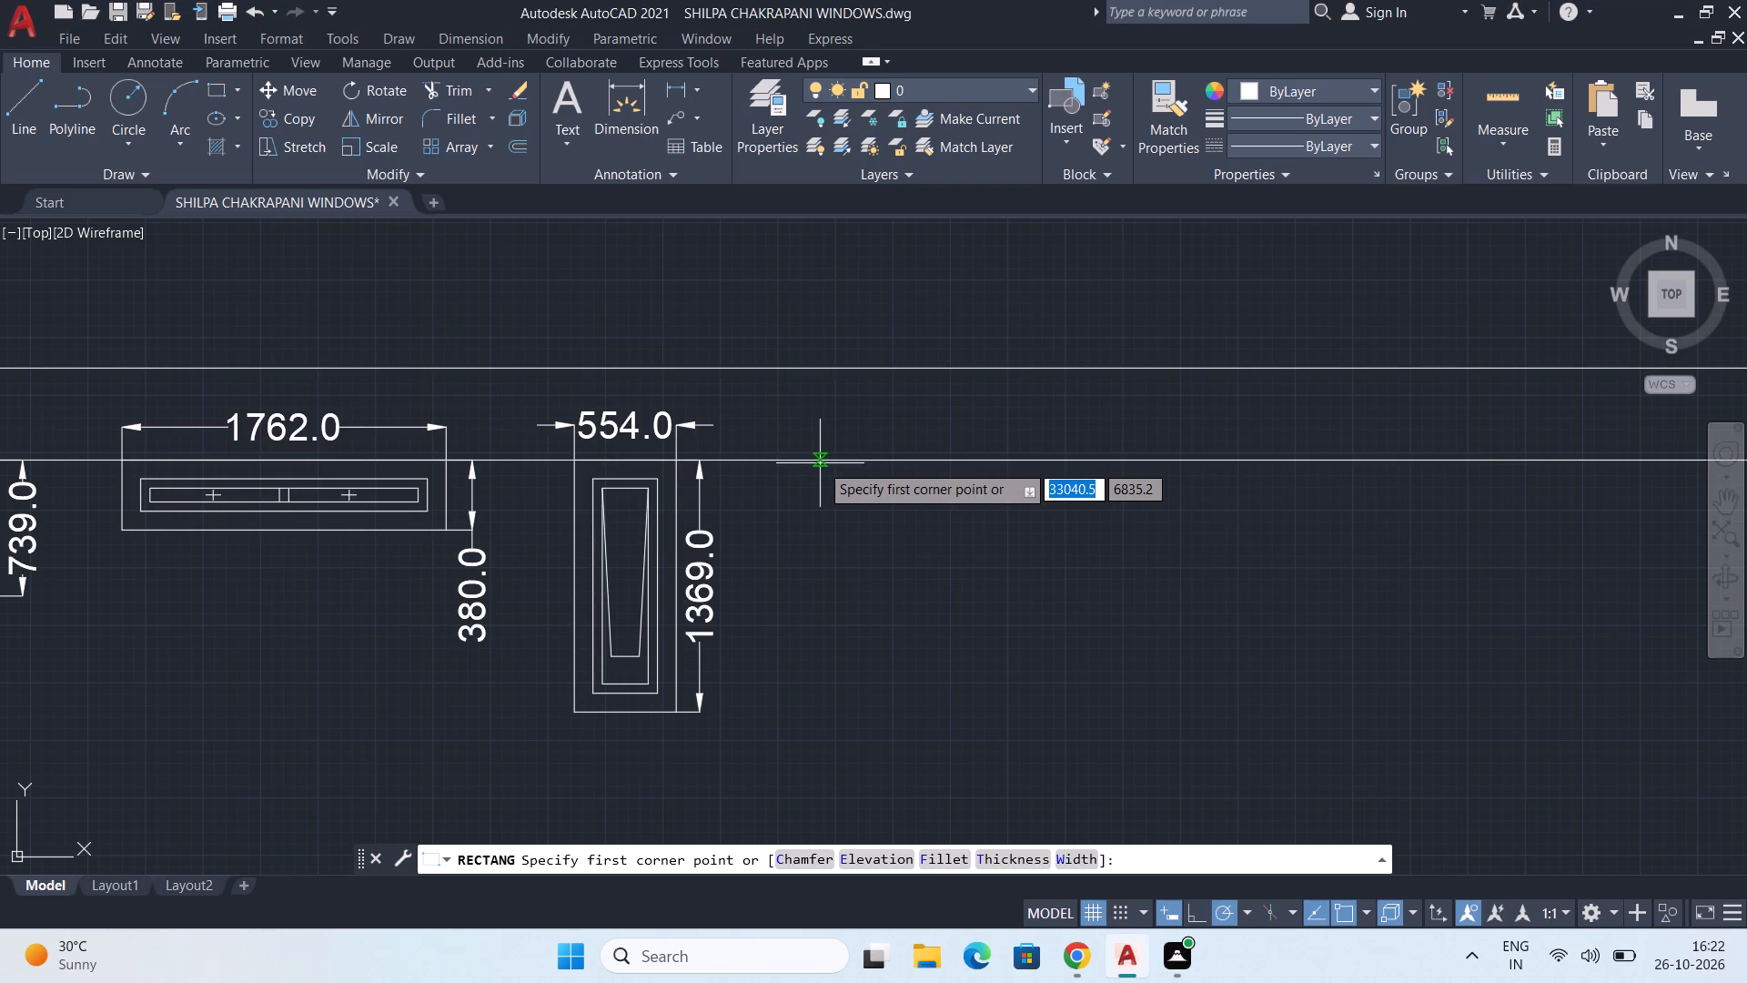
scroll(820, 463, "up", 1)
scroll(823, 463, "down", 2)
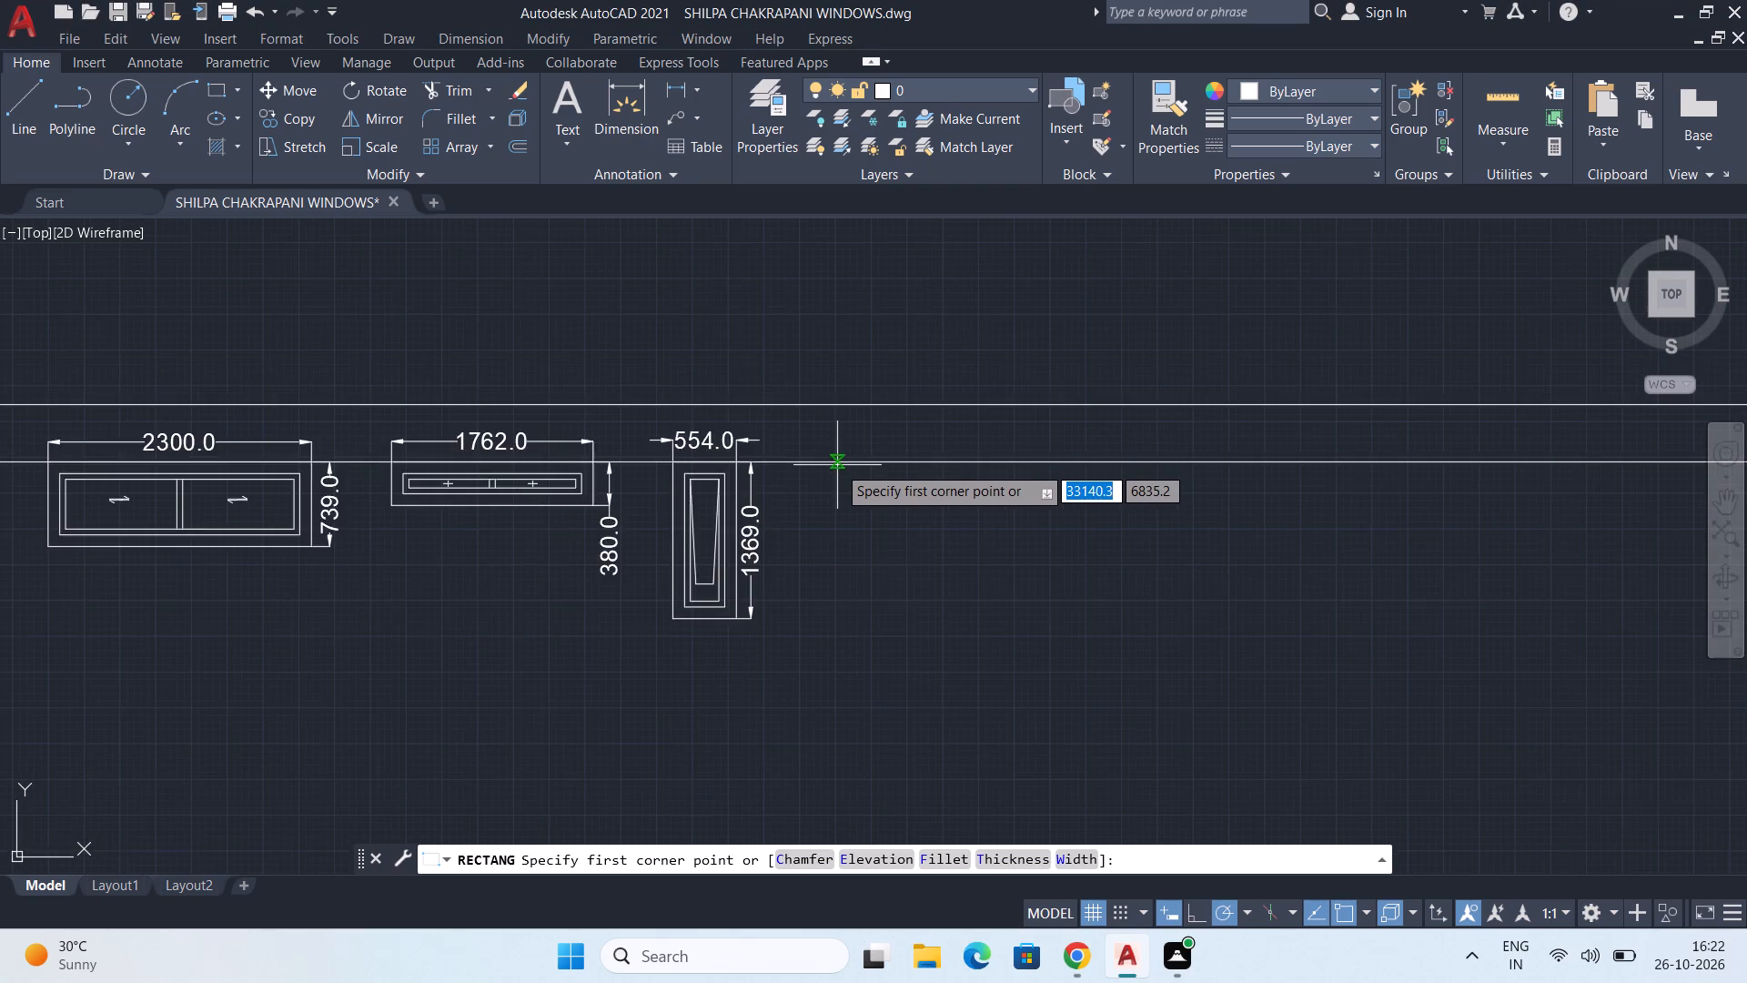
scroll(837, 465, "up", 1)
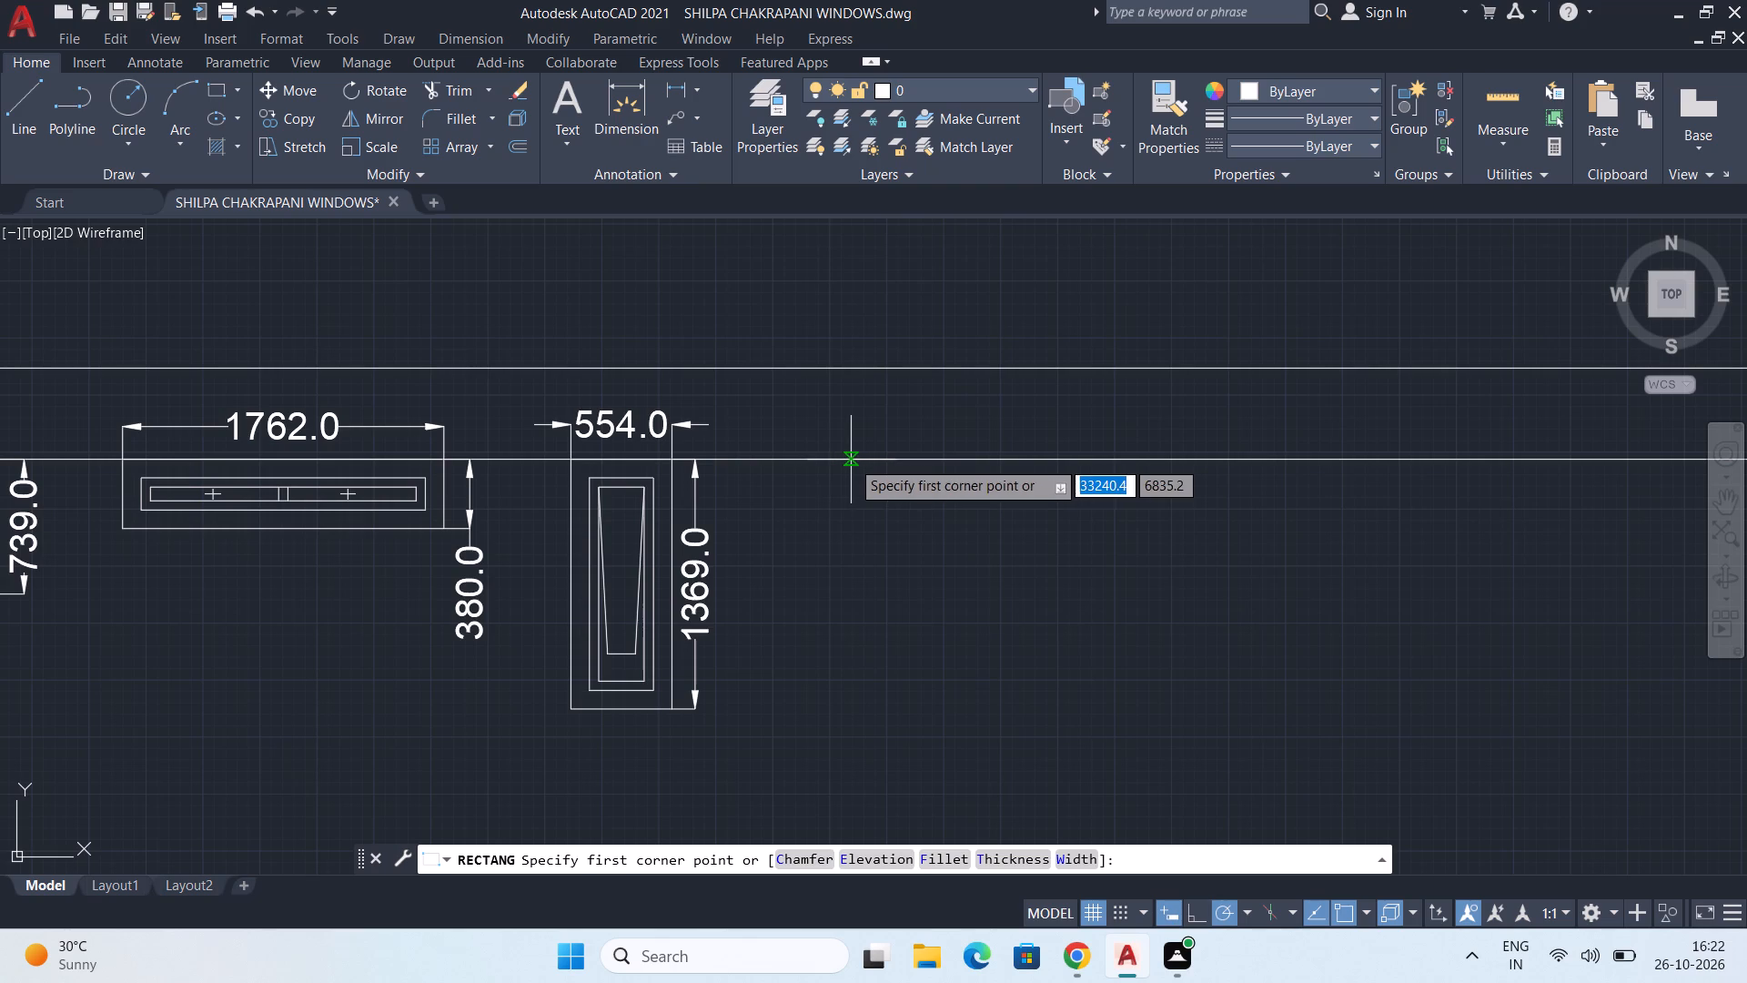
left_click(843, 460)
scroll(945, 586, "down", 1)
middle_click_drag(1024, 639, 977, 613)
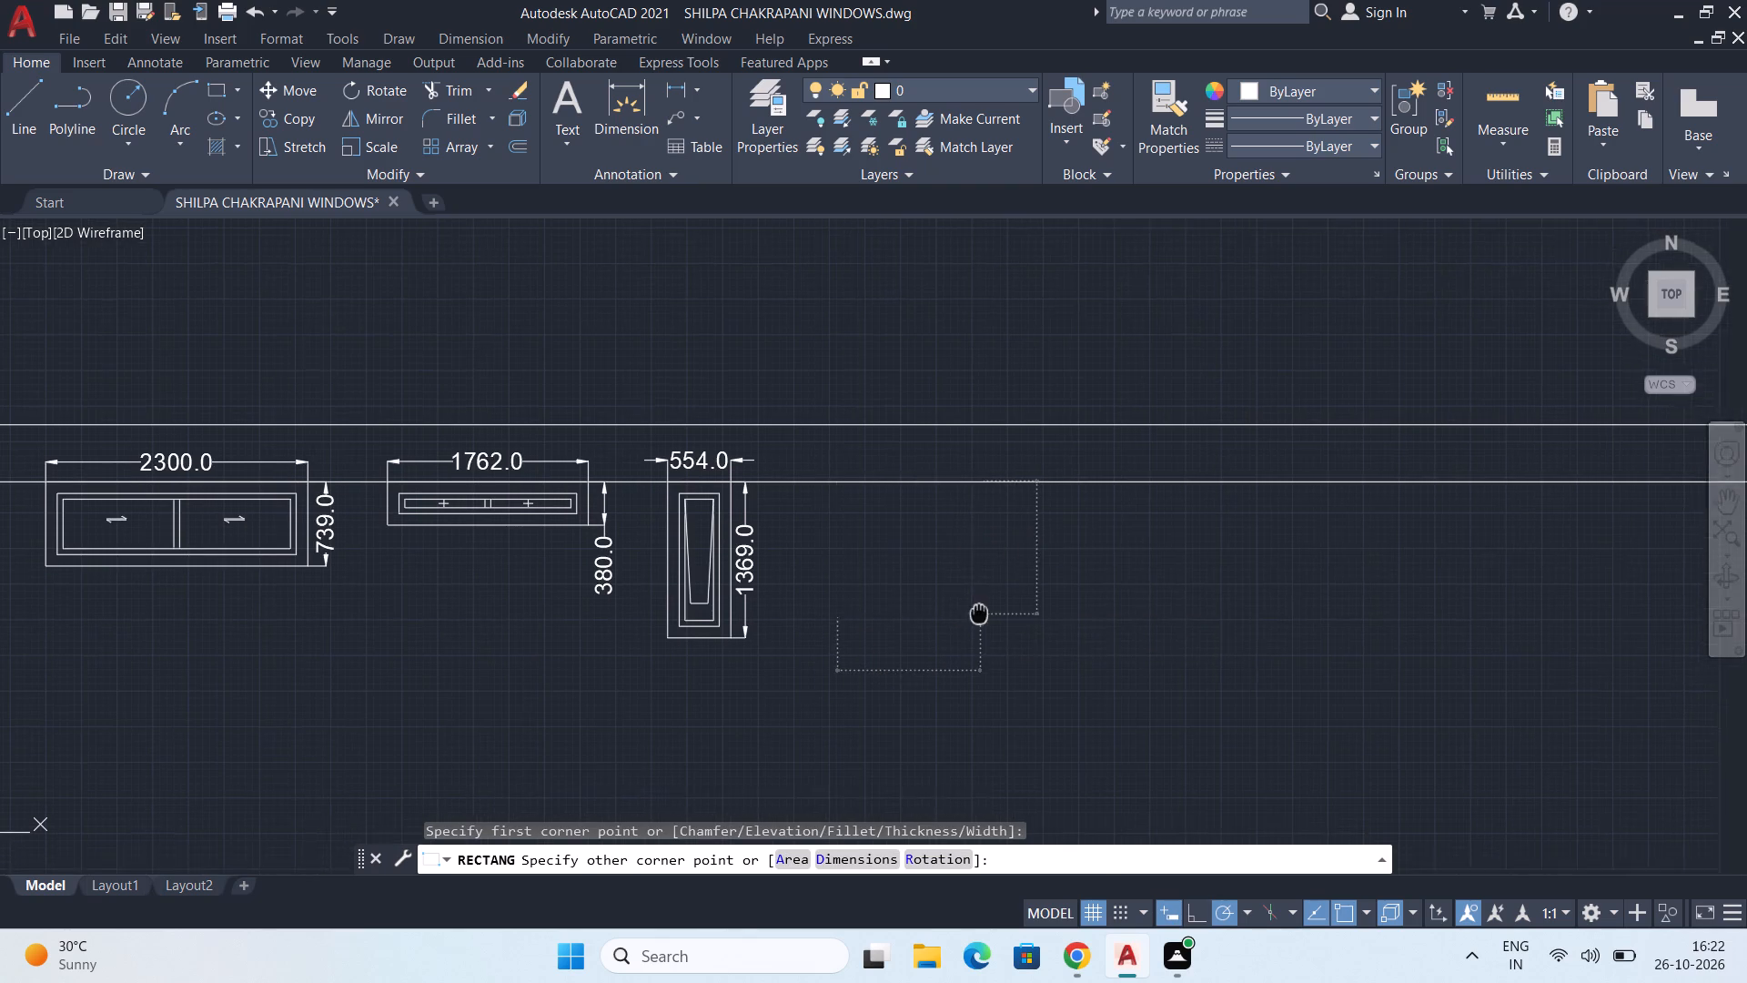
middle_click_drag(977, 613, 957, 608)
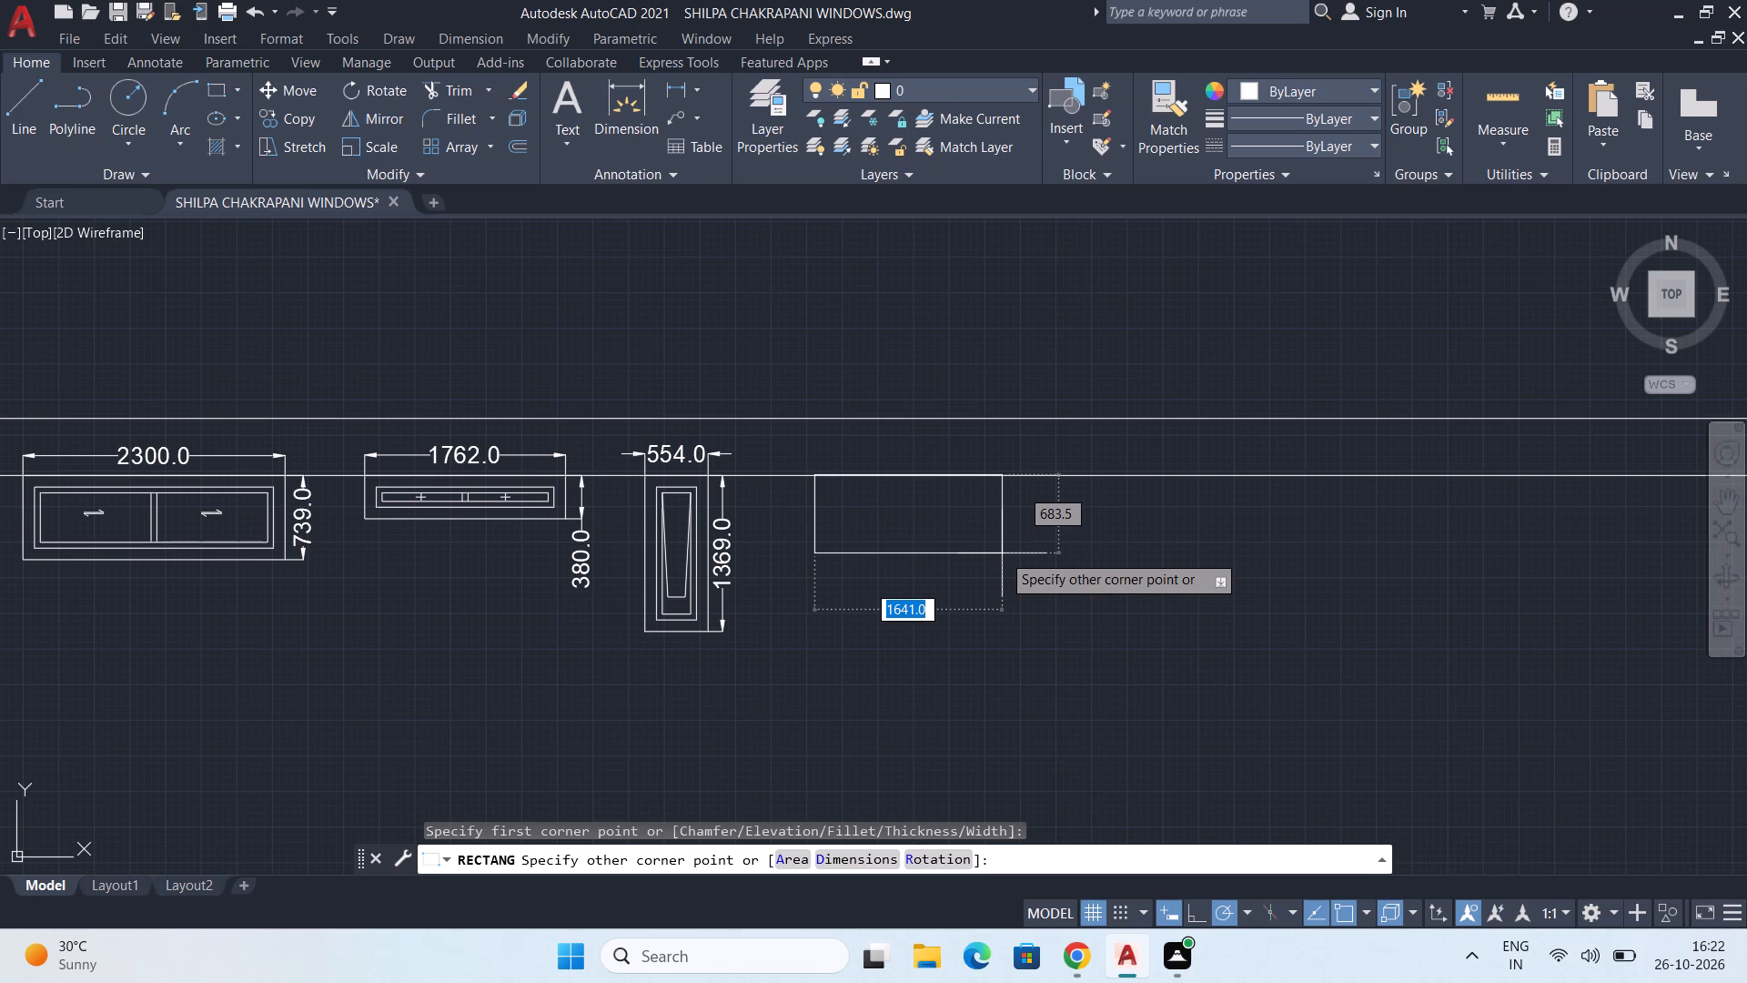
scroll(1074, 658, "down", 1)
middle_click_drag(1074, 664, 1043, 613)
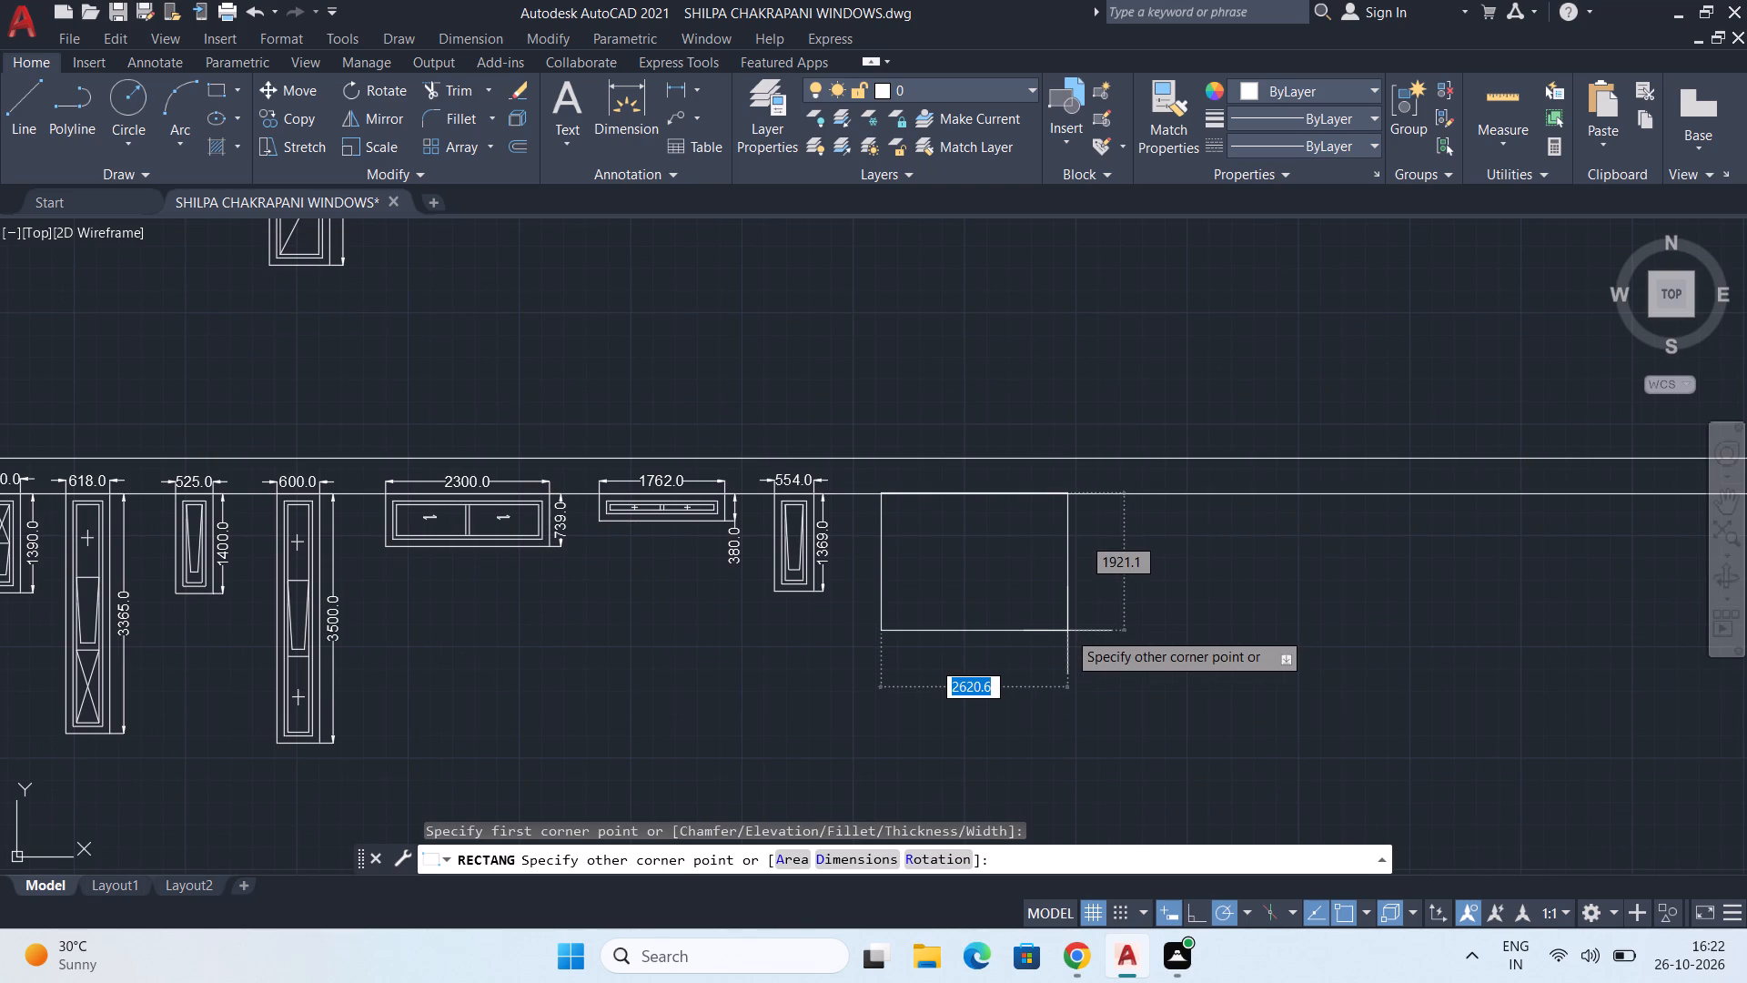
type("546")
key("Tab")
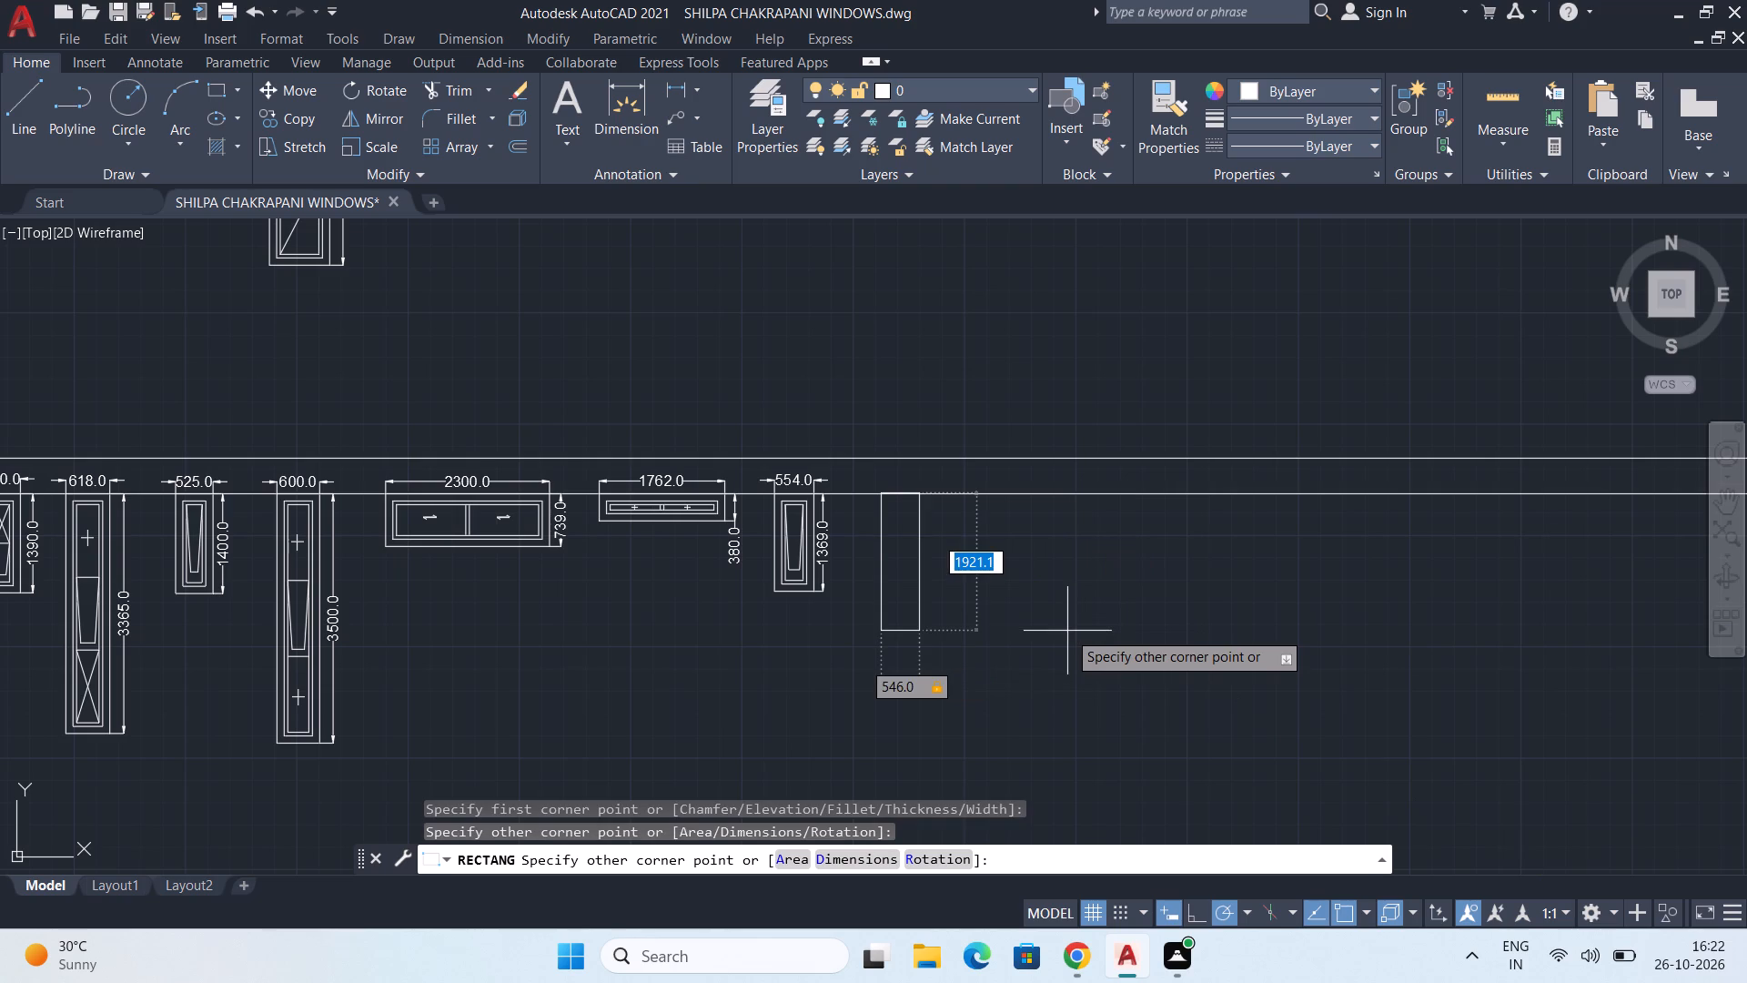
type("136")
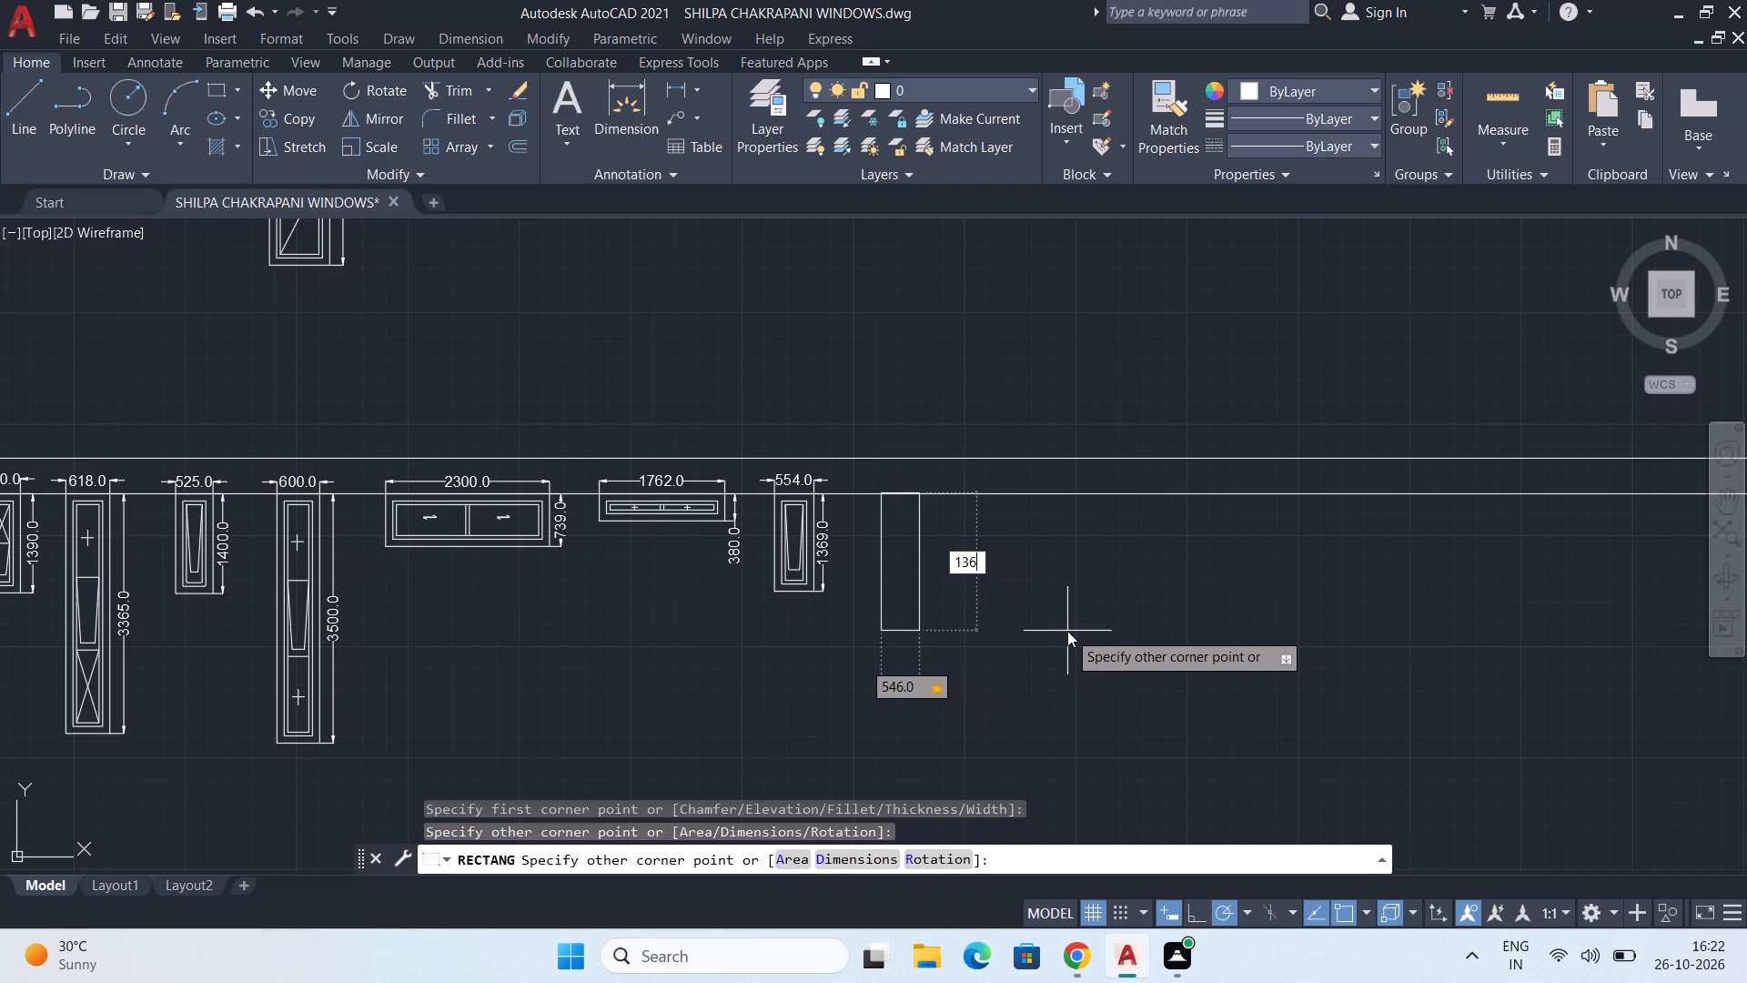
key("0")
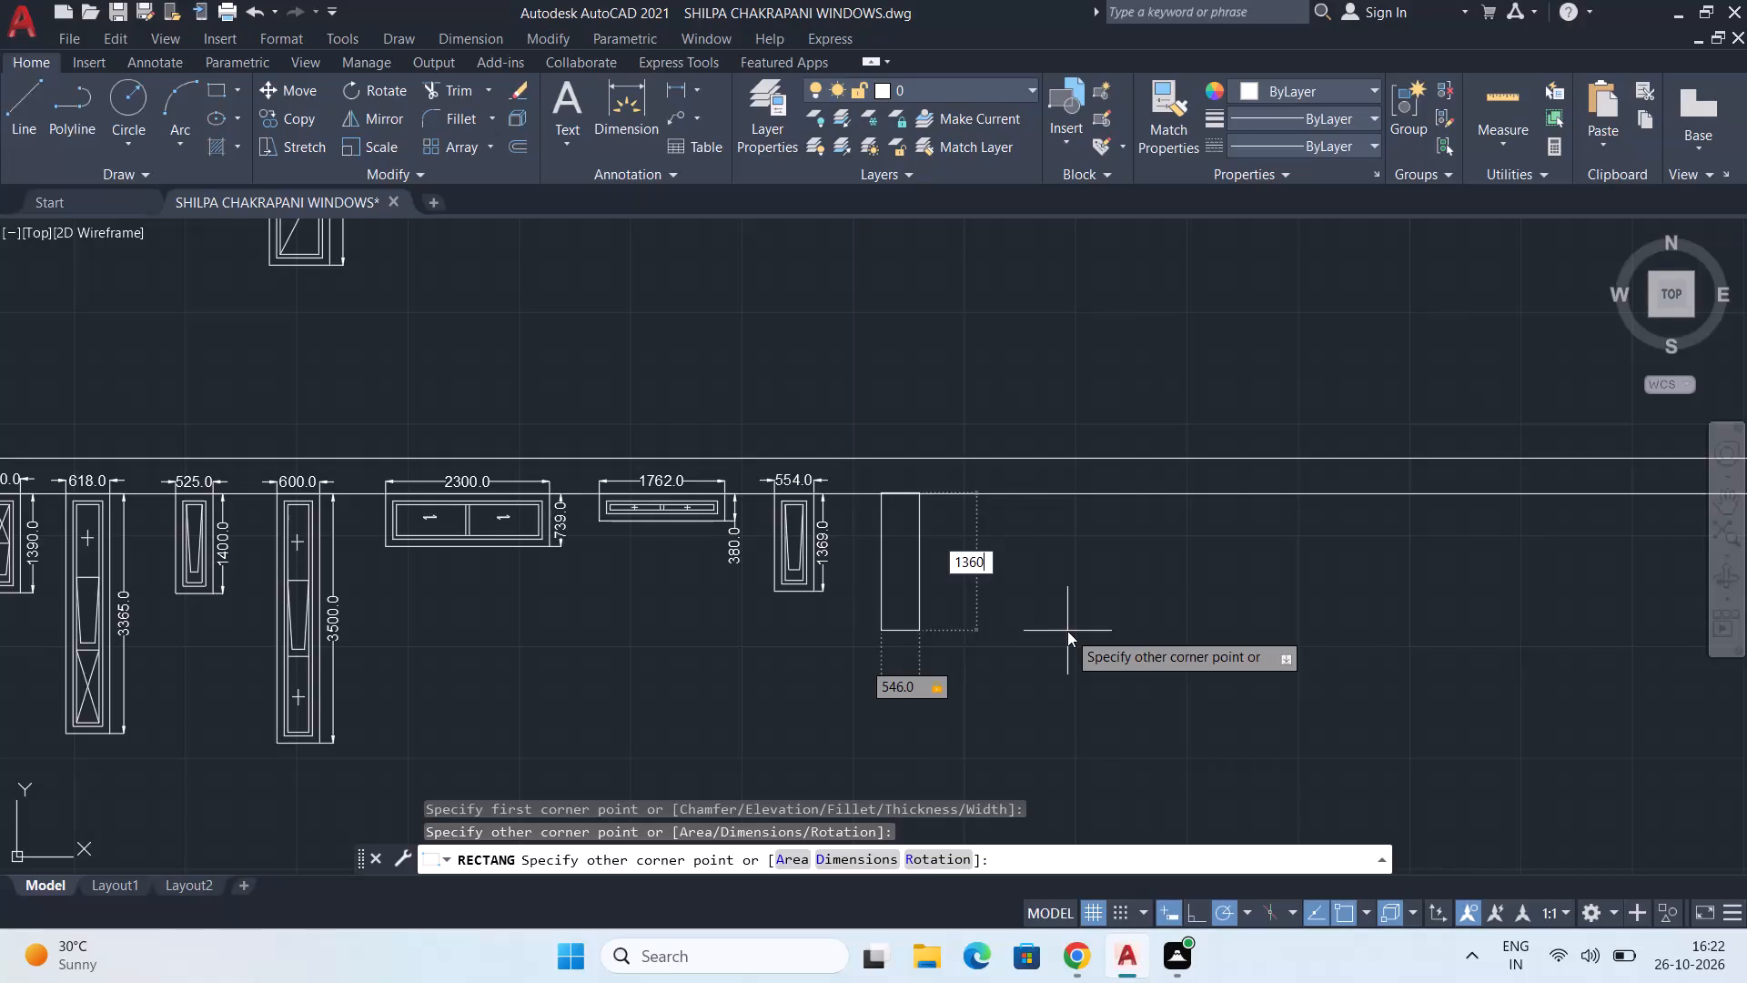
key("Return")
Offset the 546-wide window's outline inward by 101.6, and offset the resulting frame inward by 50.8.
type("OFF")
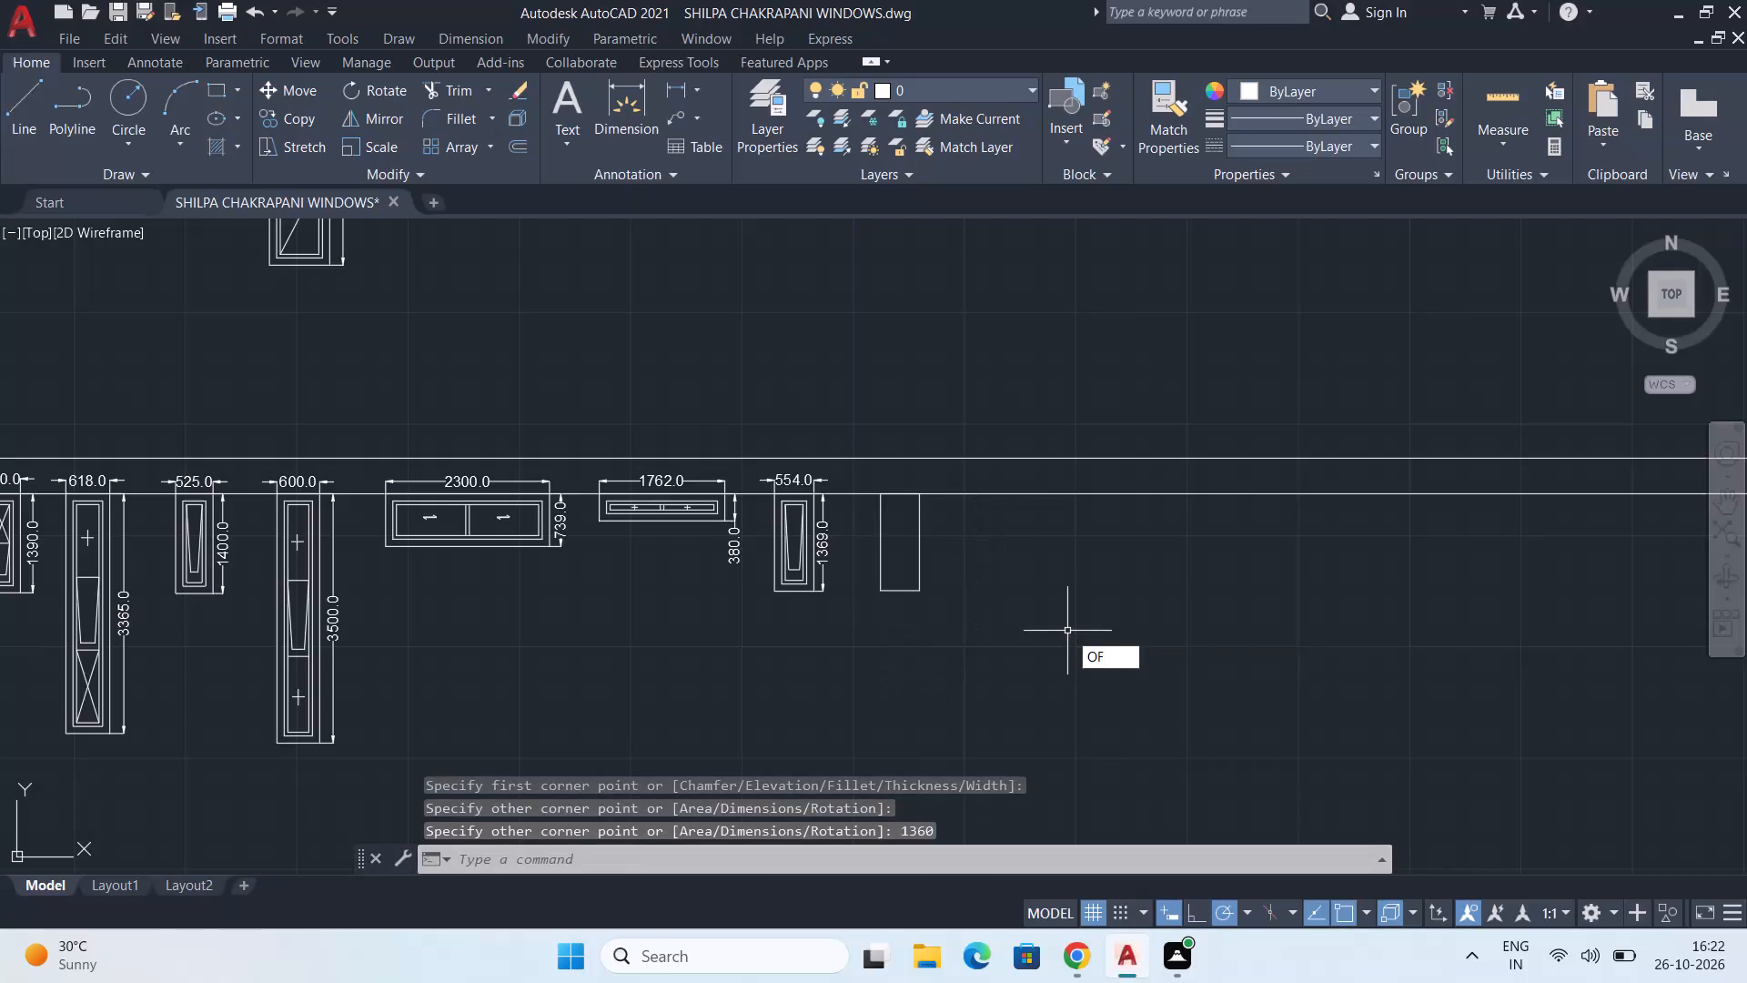
key("Return")
type("101.6")
key("Return")
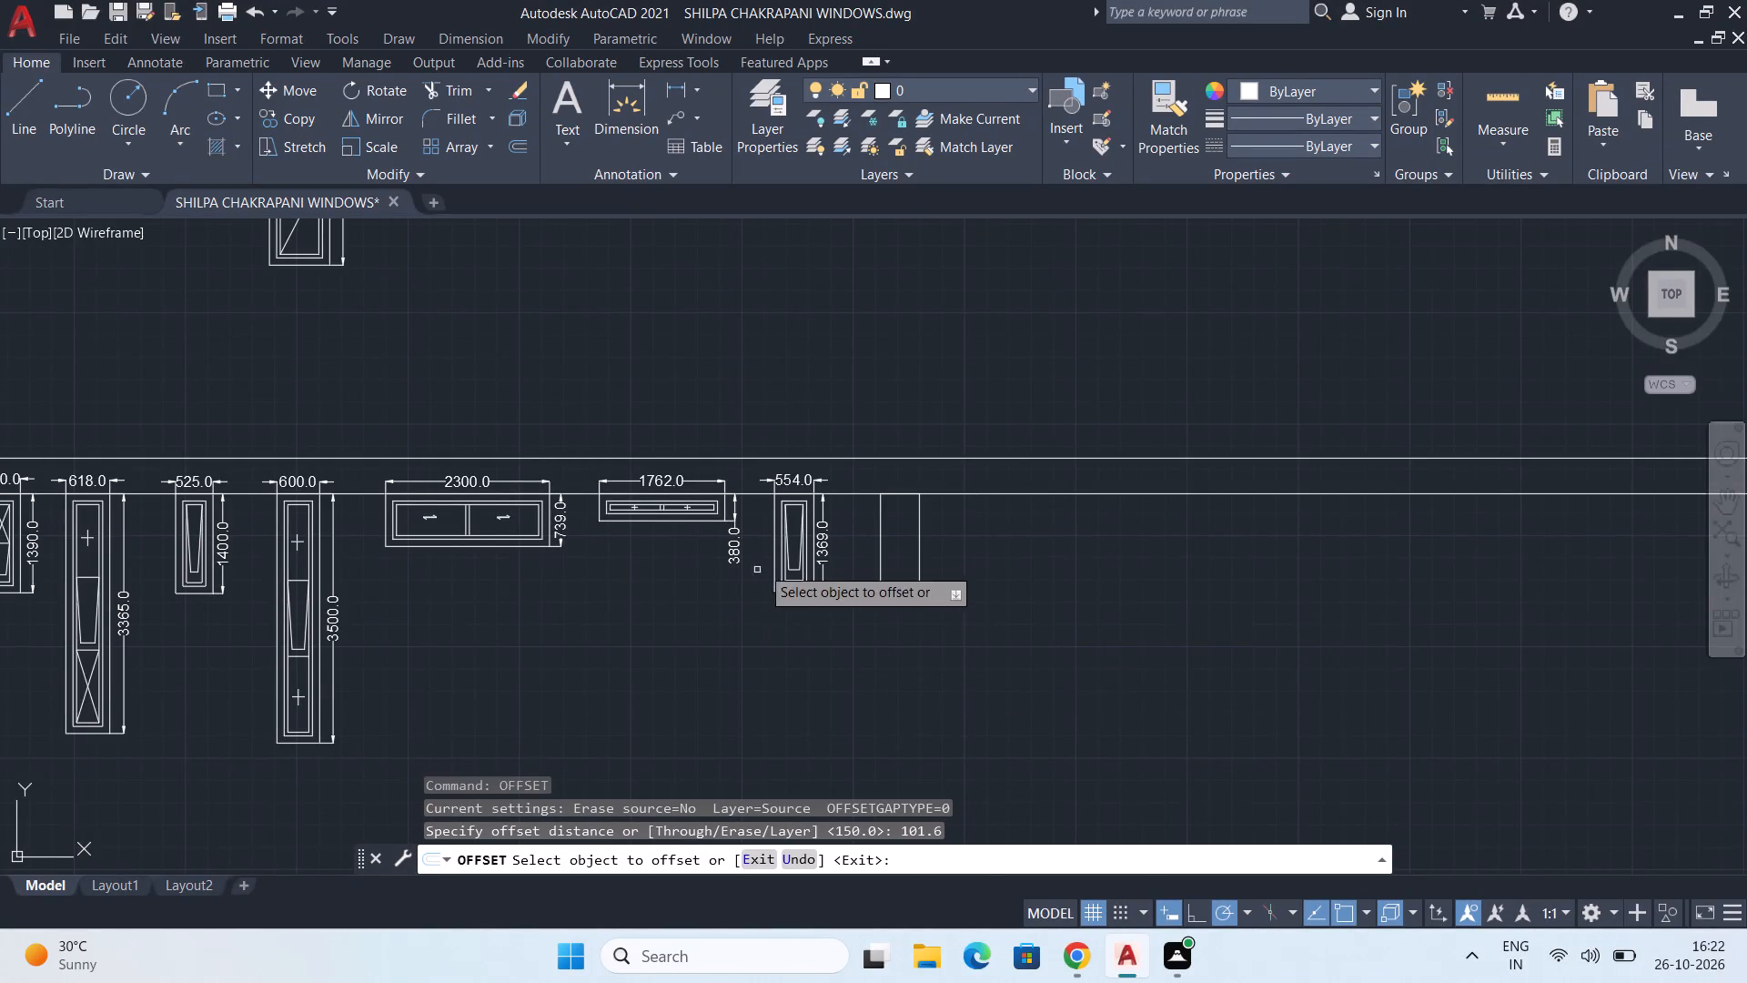
scroll(784, 548, "up", 2)
scroll(1044, 537, "up", 1)
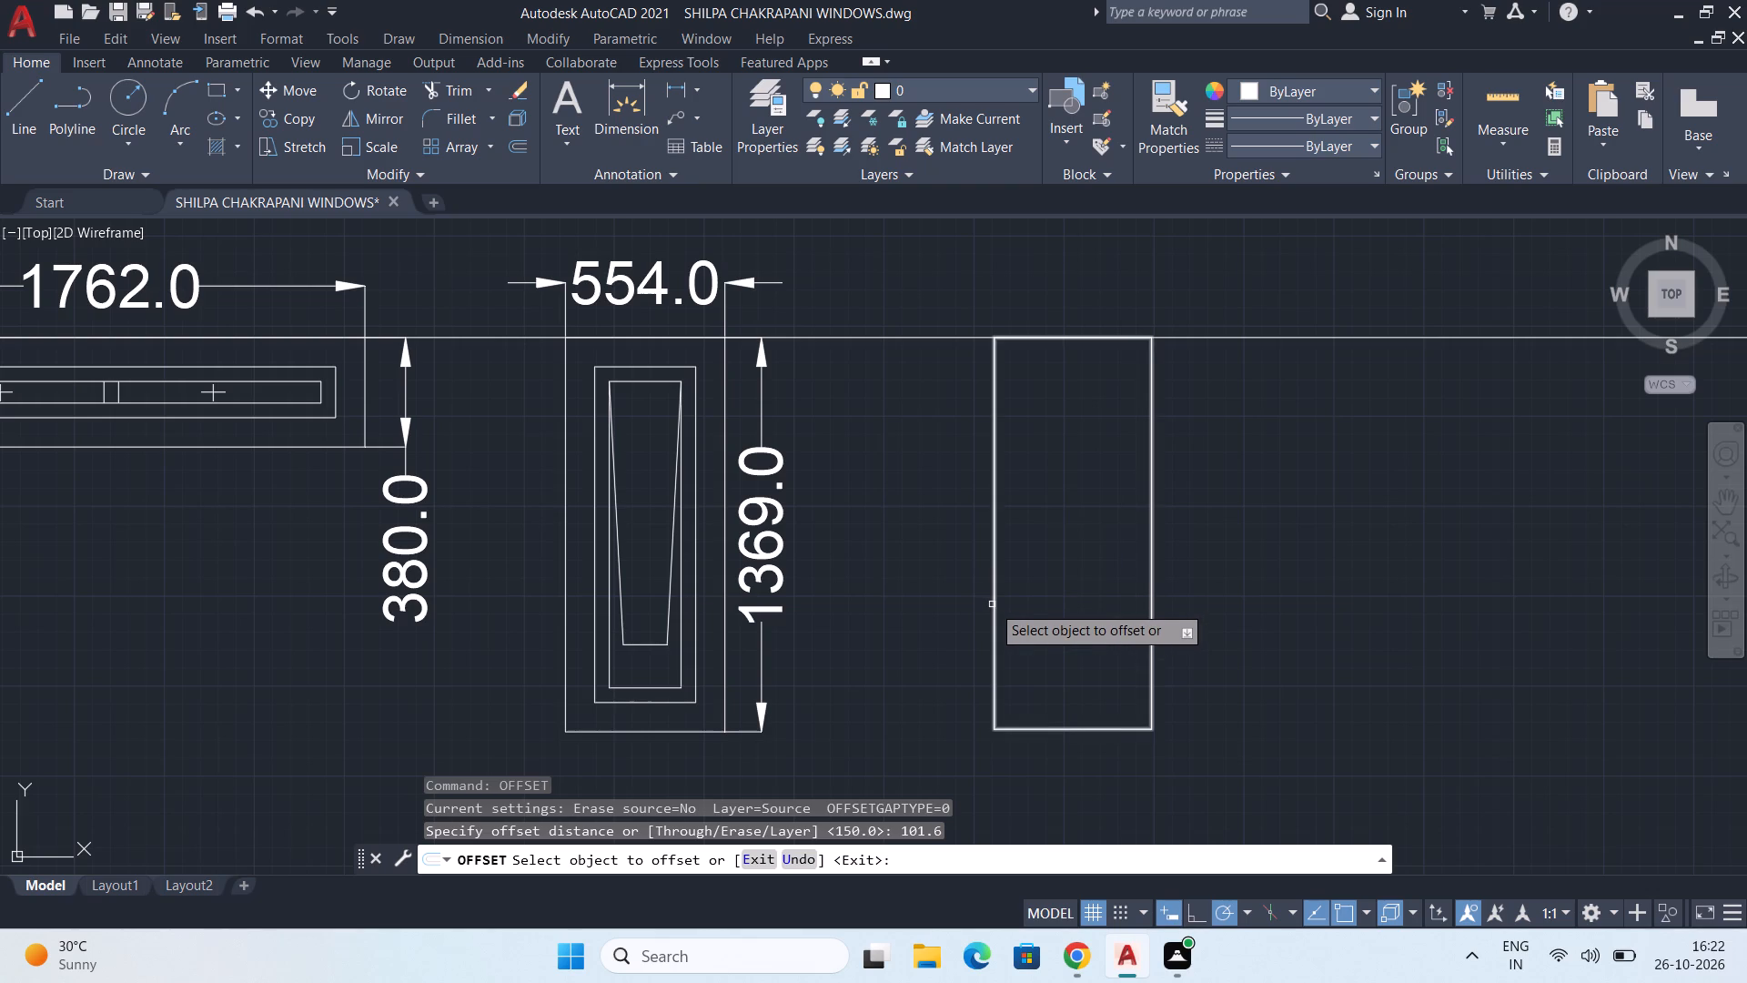
left_click(992, 604)
left_click(1047, 609)
left_click(1025, 612)
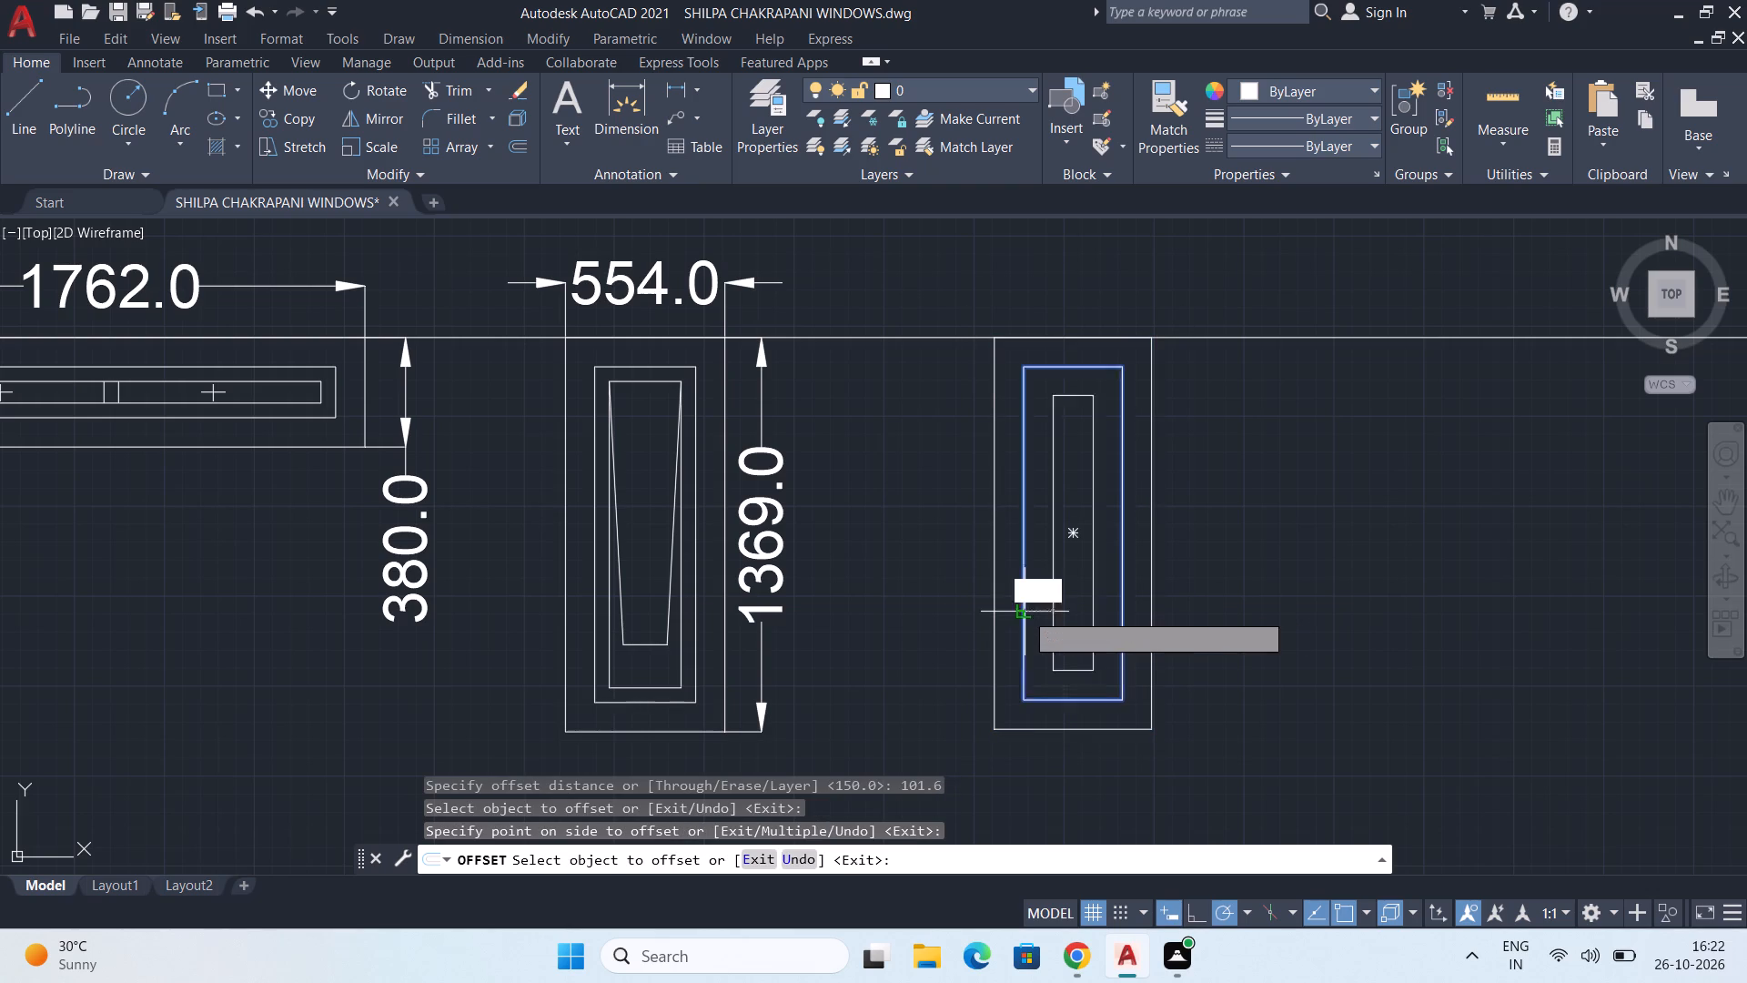
type("50.8")
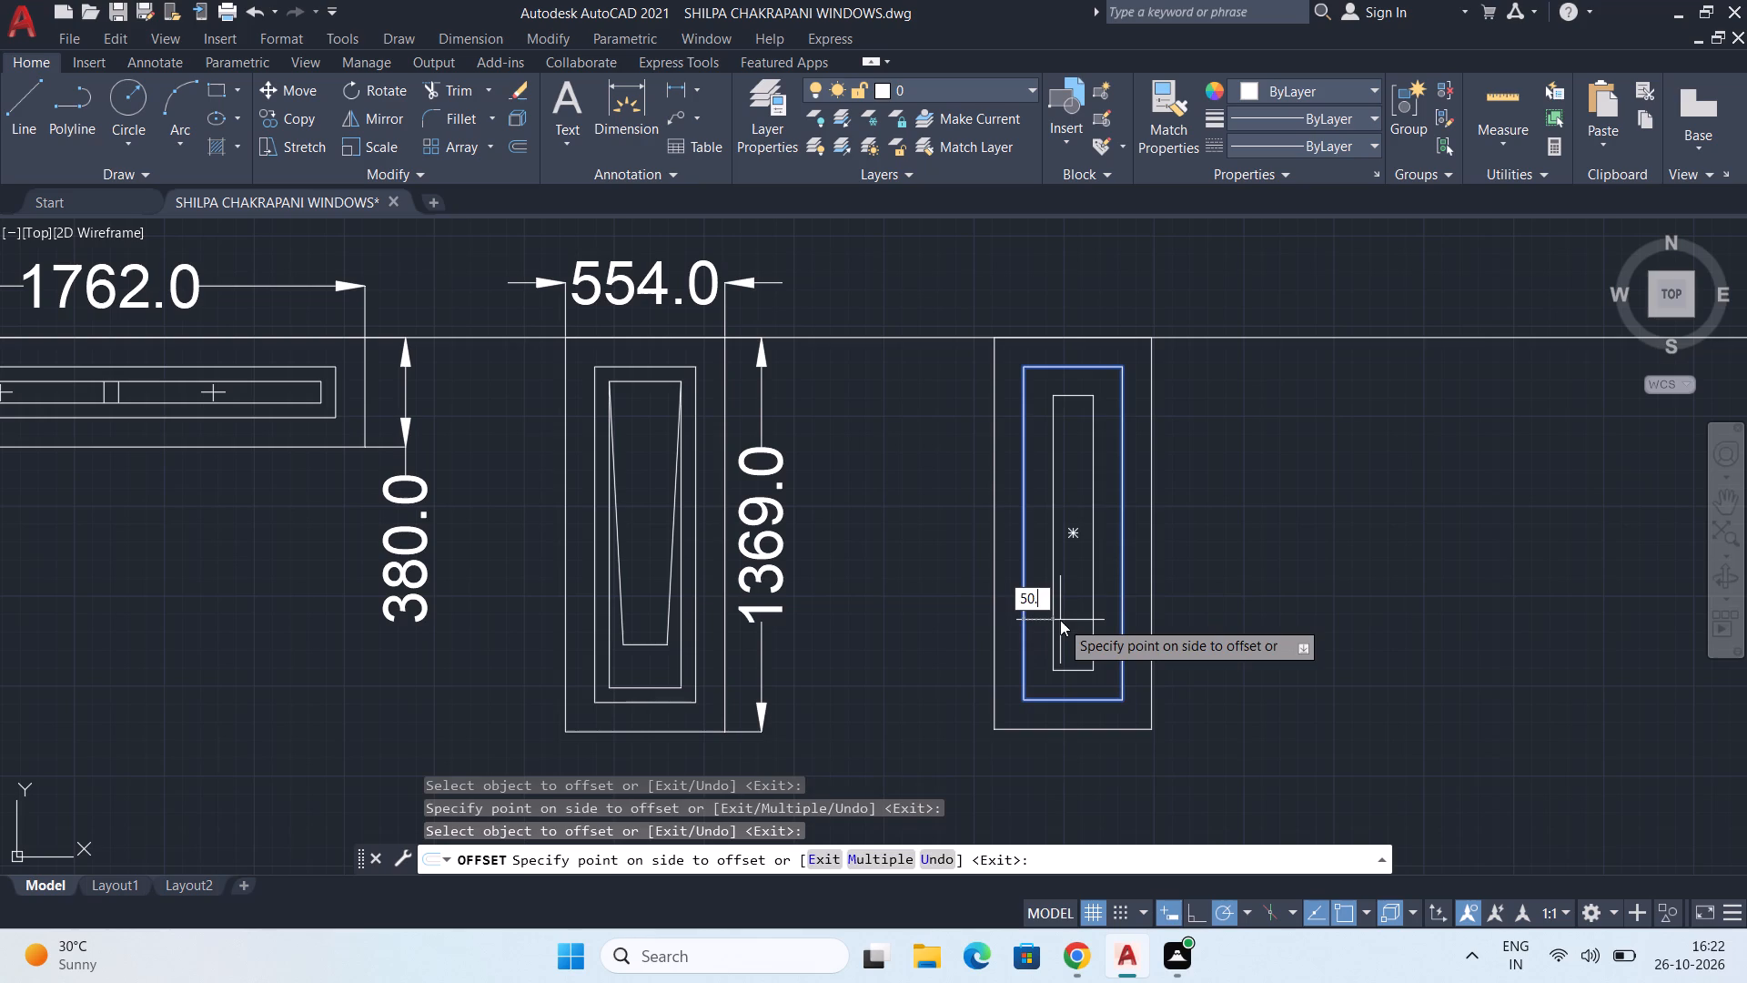
key("Return")
key("space")
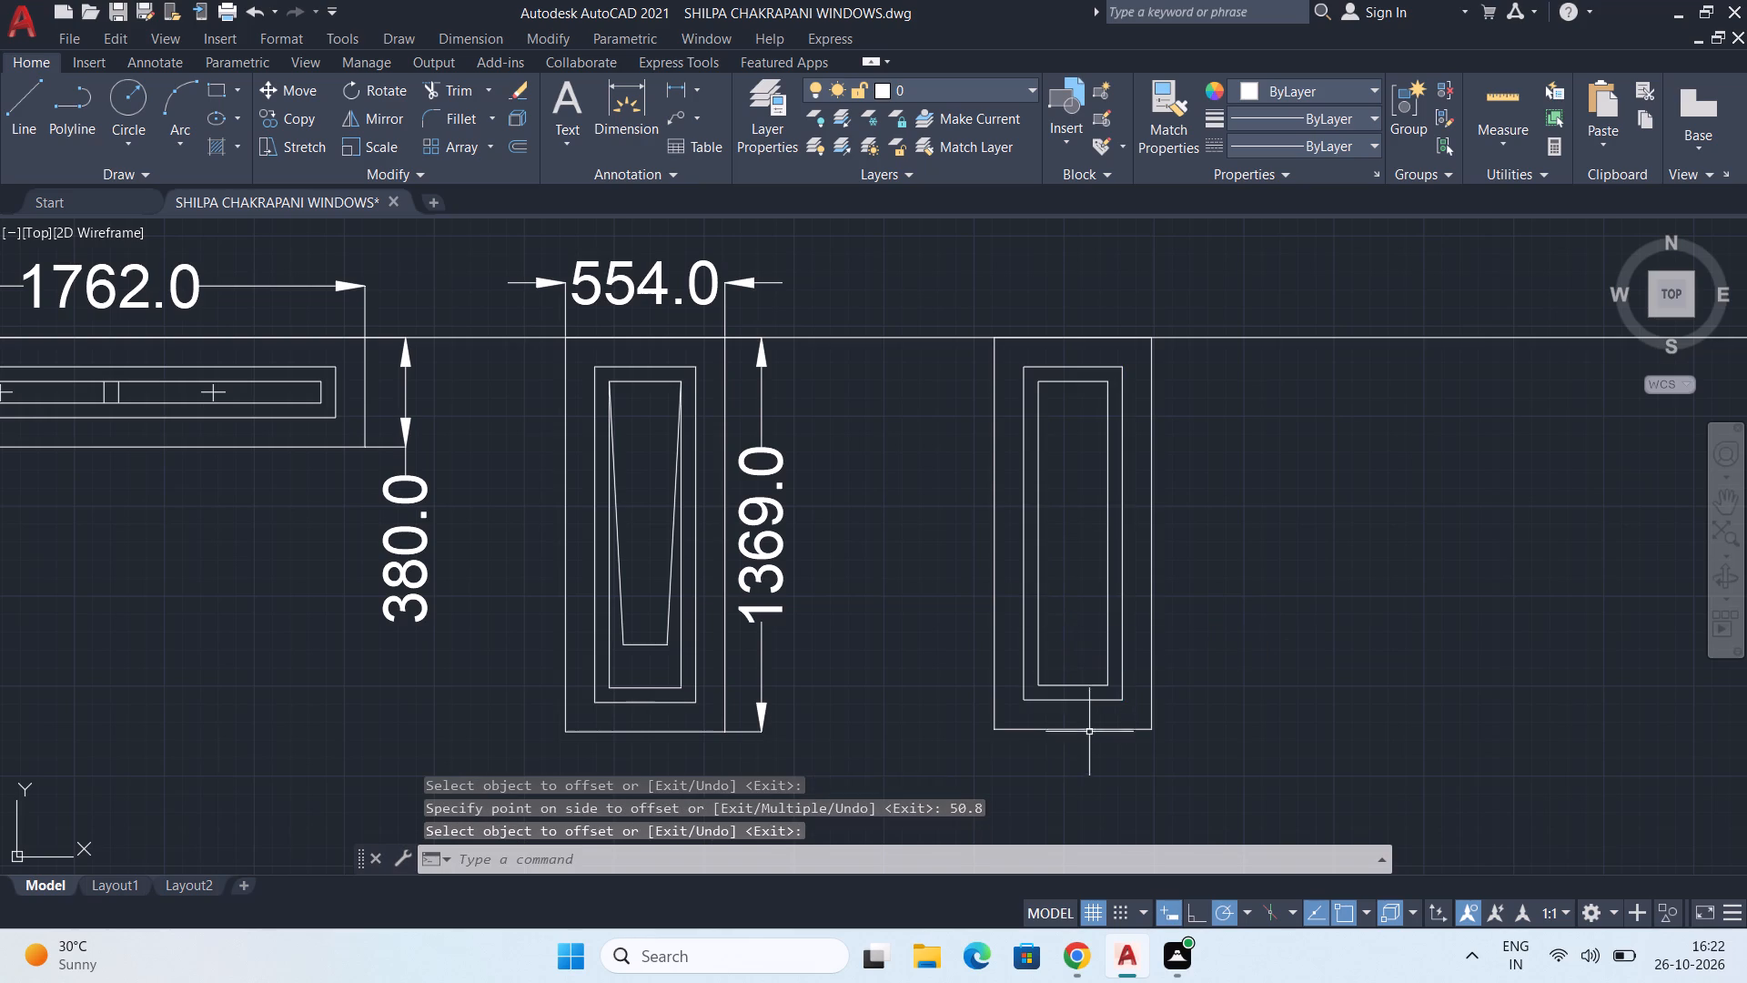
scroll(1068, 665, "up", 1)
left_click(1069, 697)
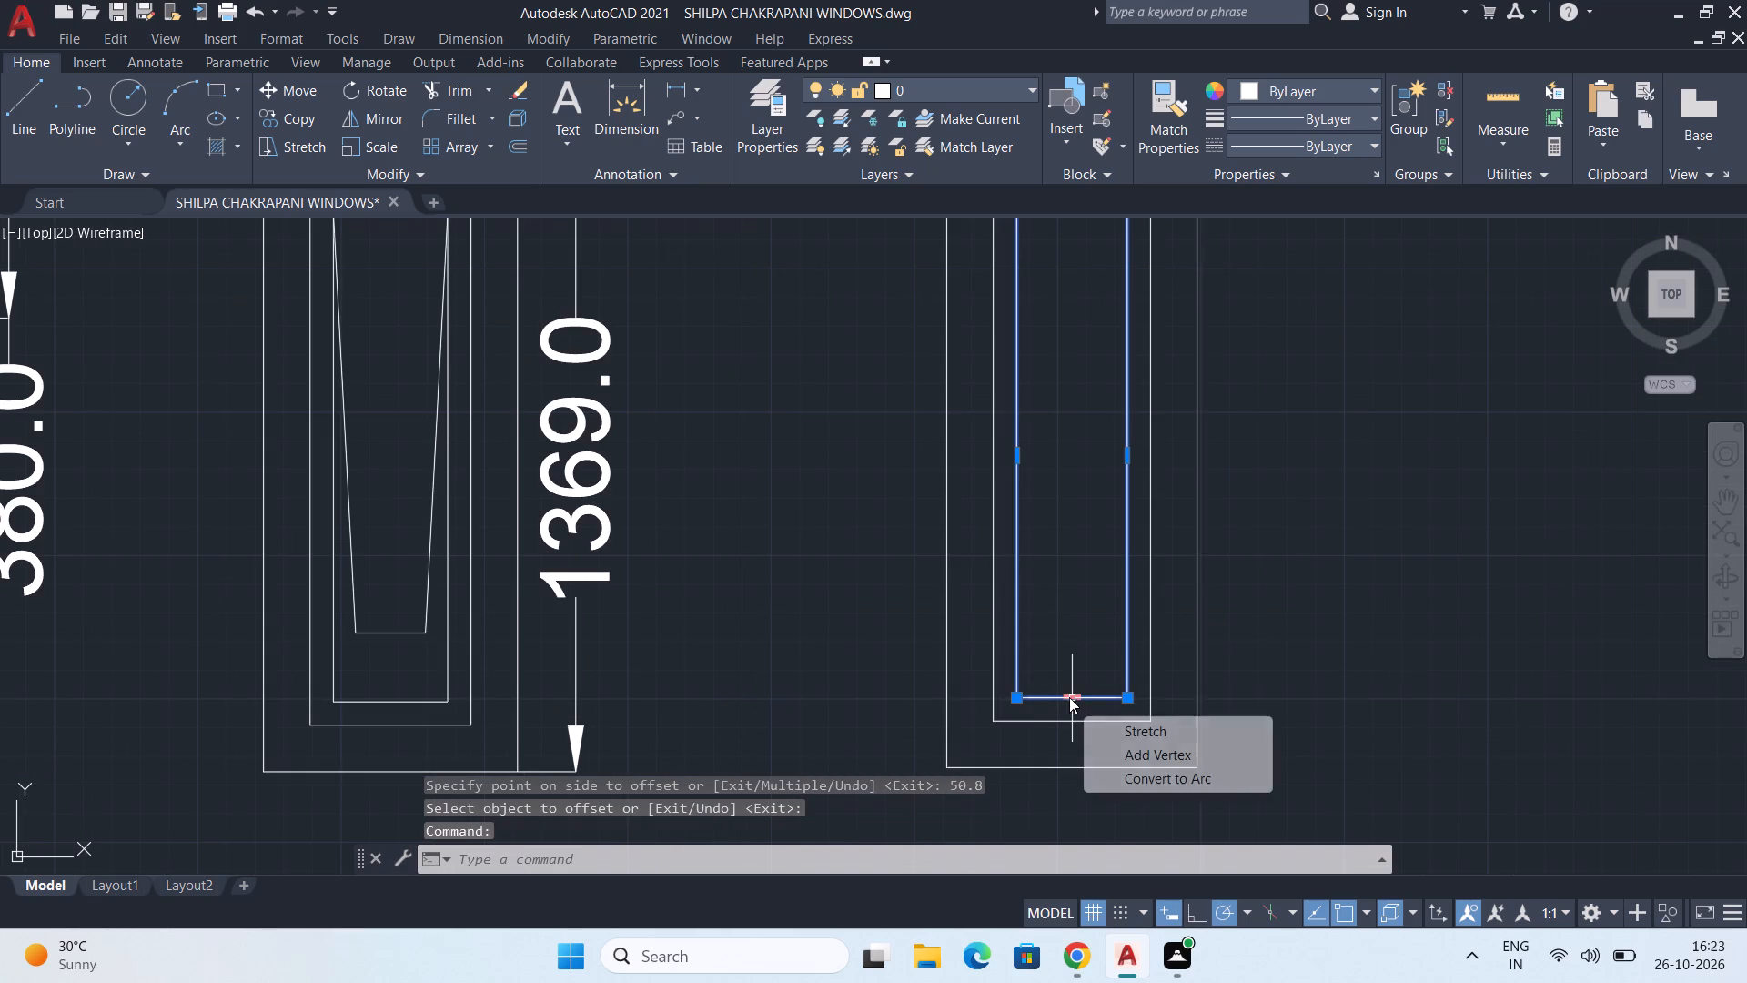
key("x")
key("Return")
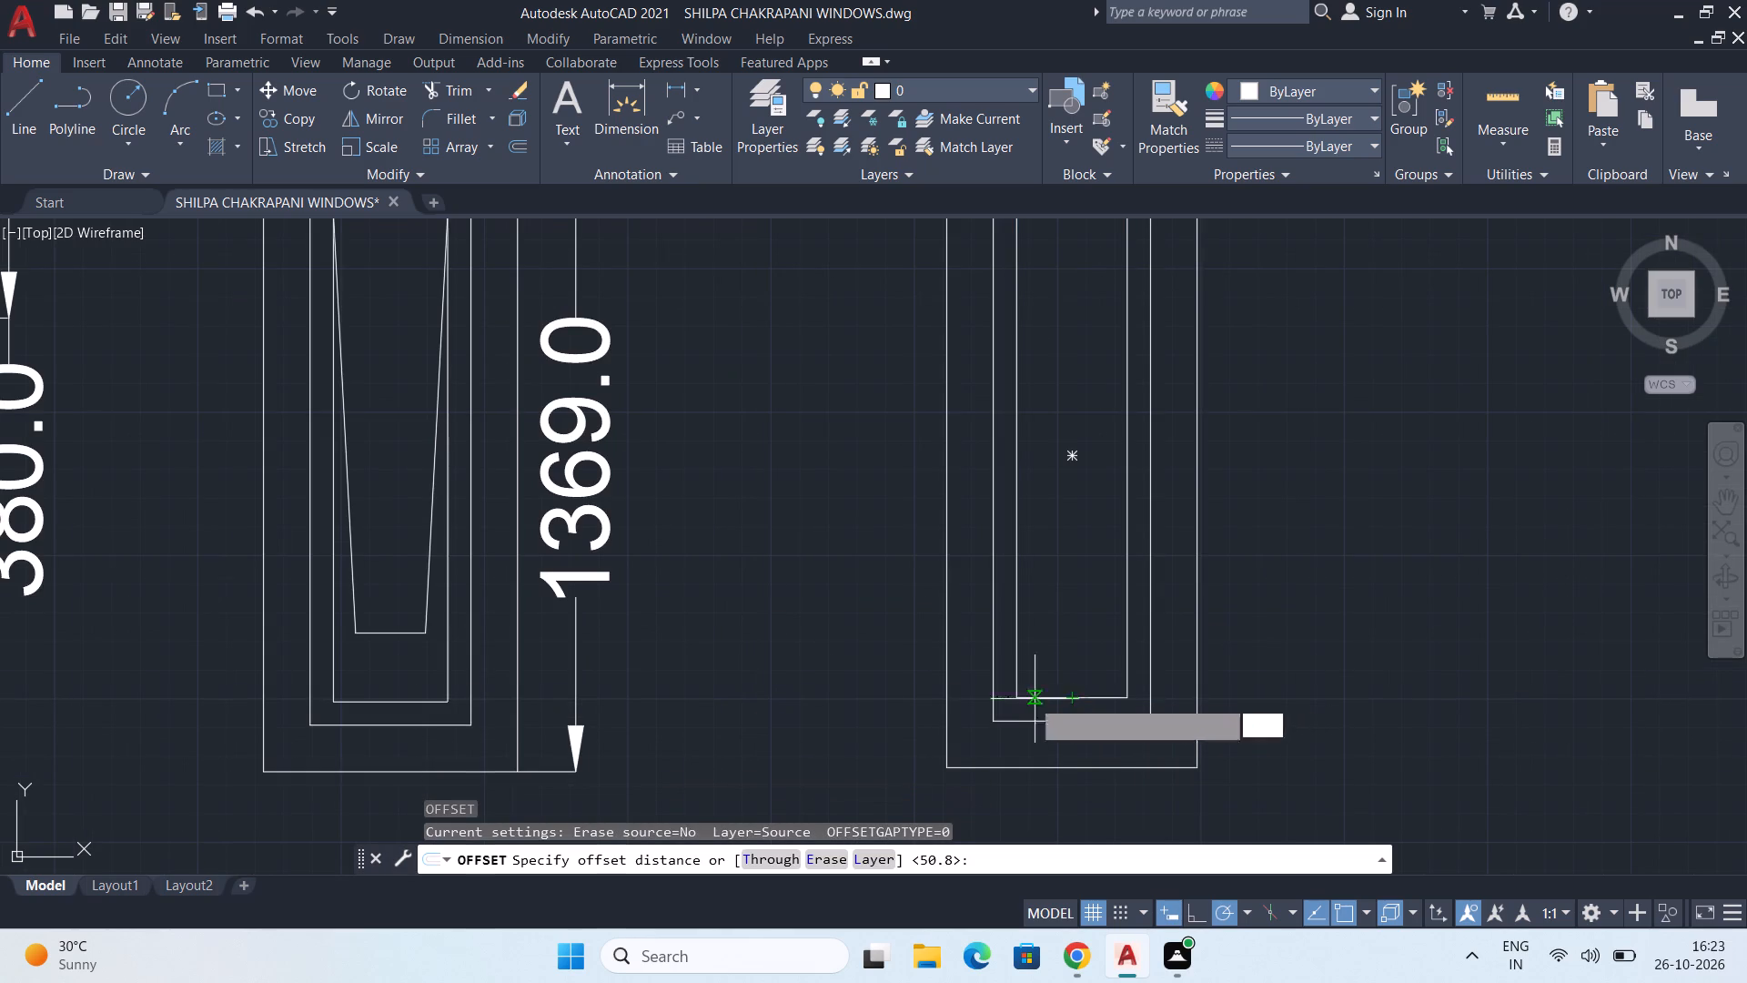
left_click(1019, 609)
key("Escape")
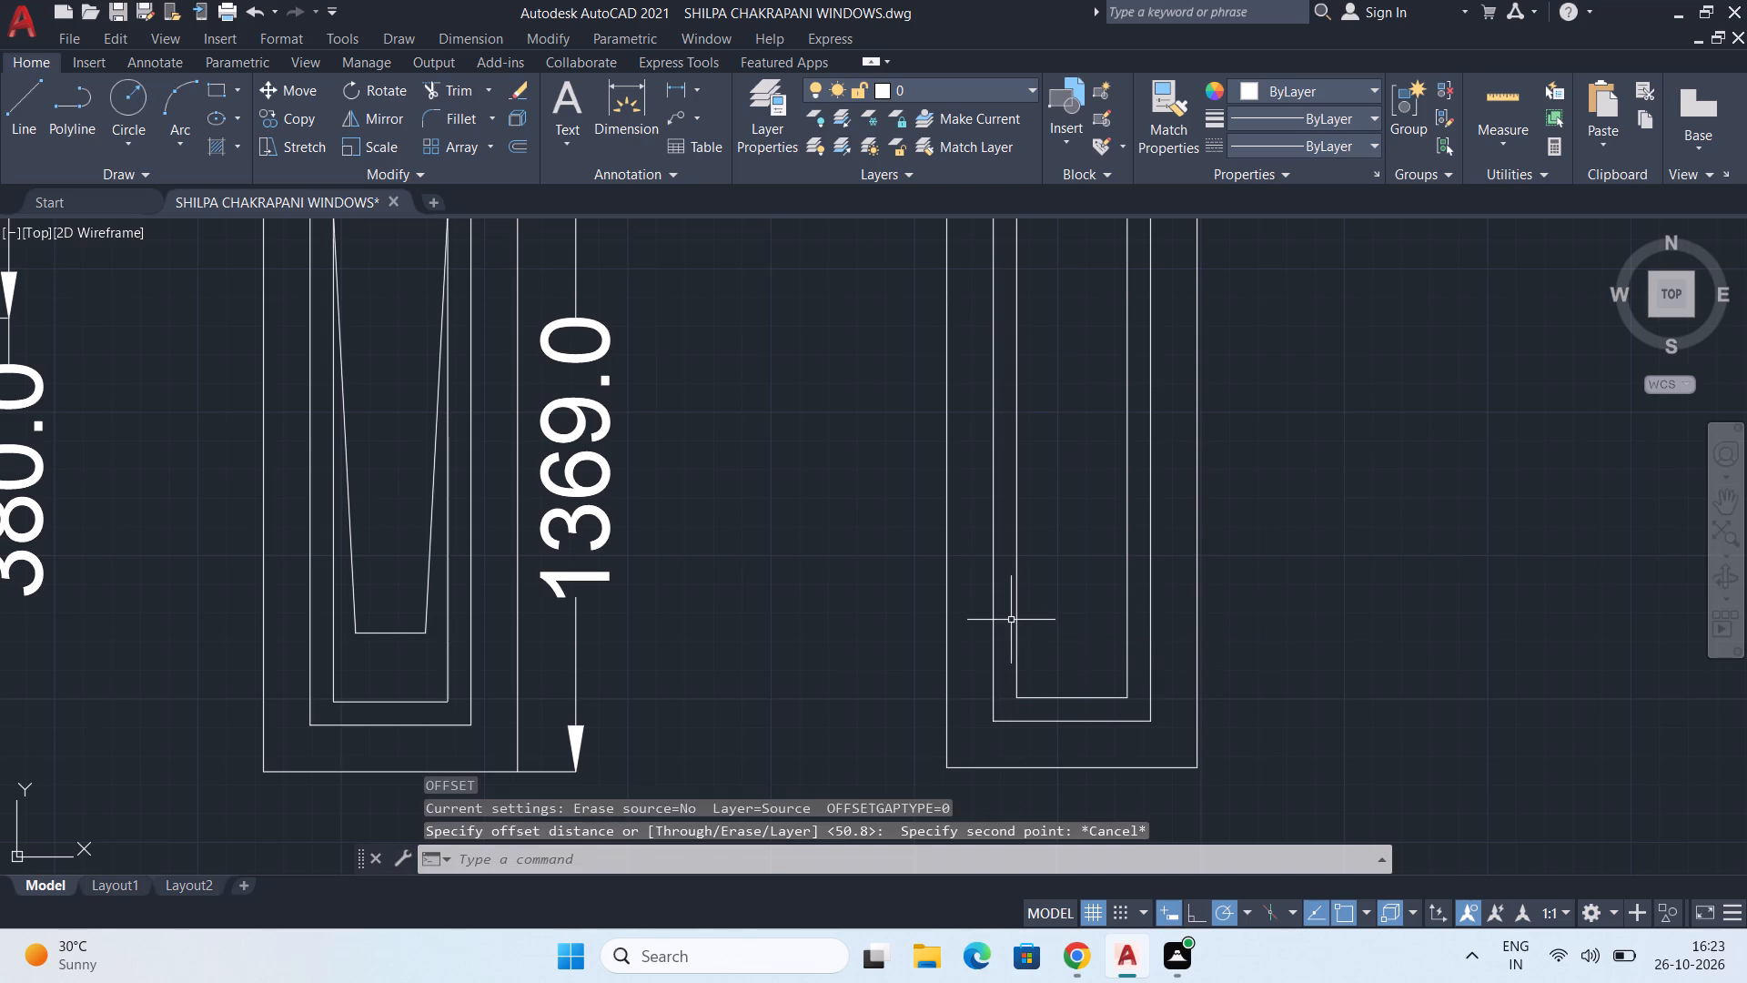
Explode the 546-wide window's innermost frame into separate lines.
left_click(1016, 613)
key("x")
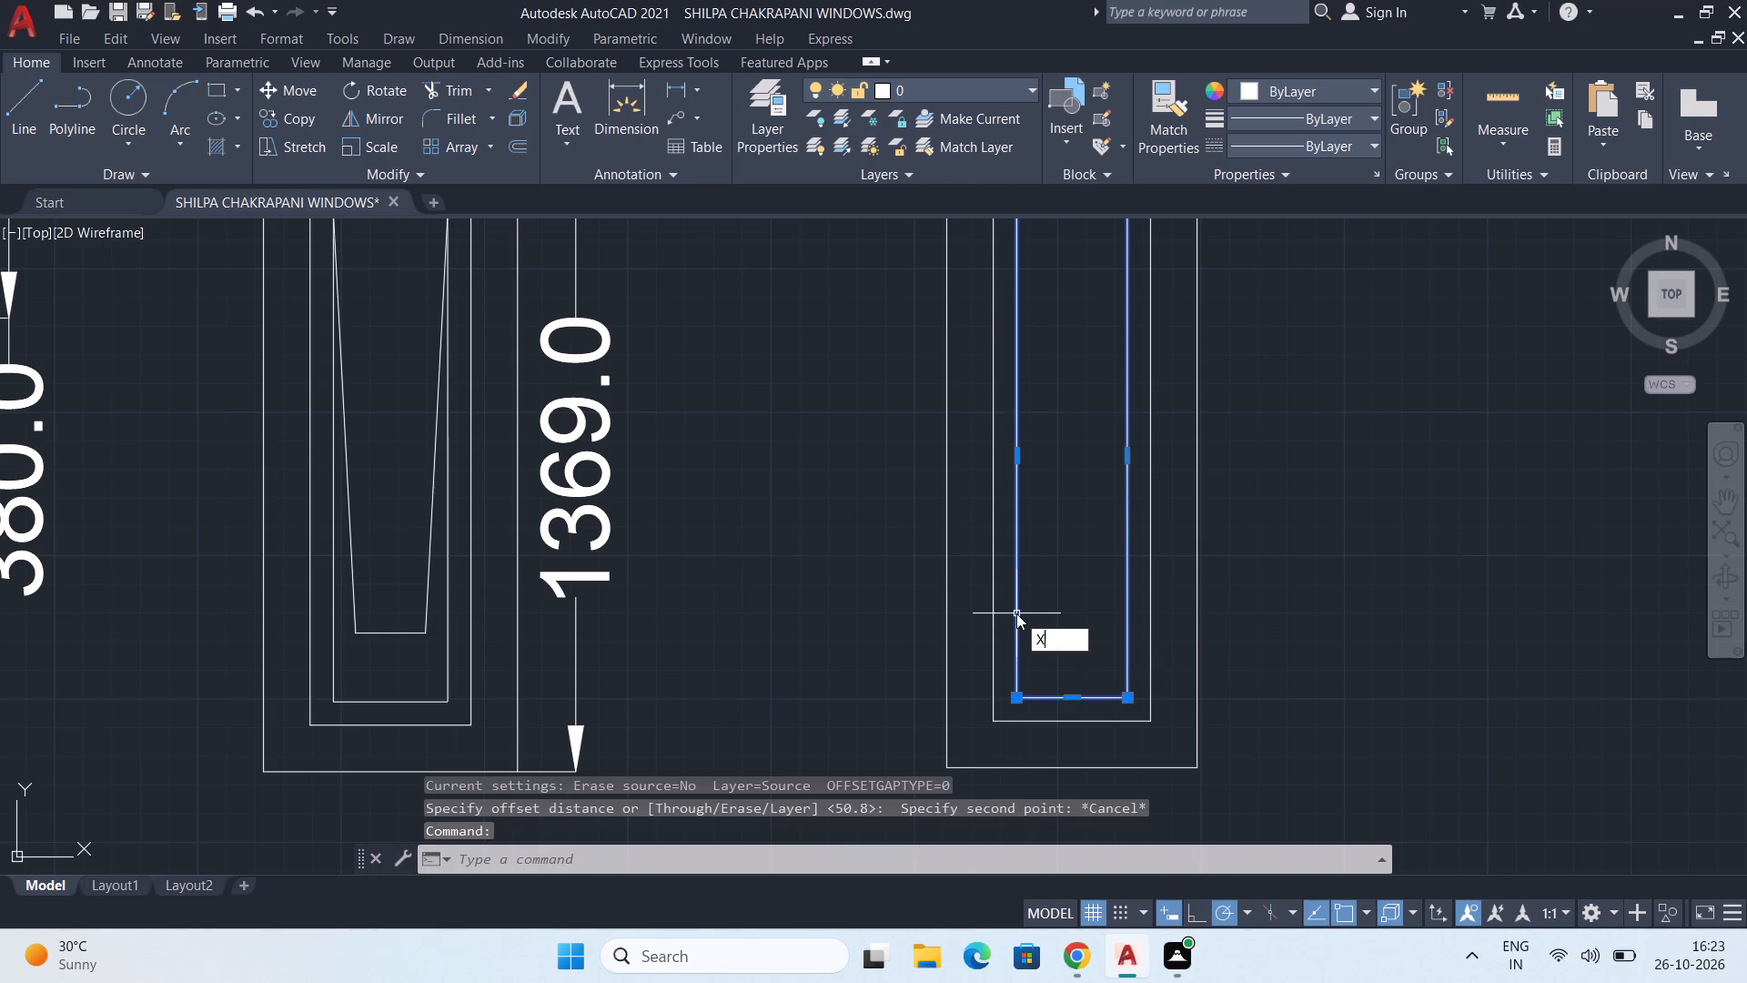
key("Return")
Offset the bottom line of the 546-wide window's innermost frame upward by 150.
type("OFF")
key("Return")
type("150")
key("Return")
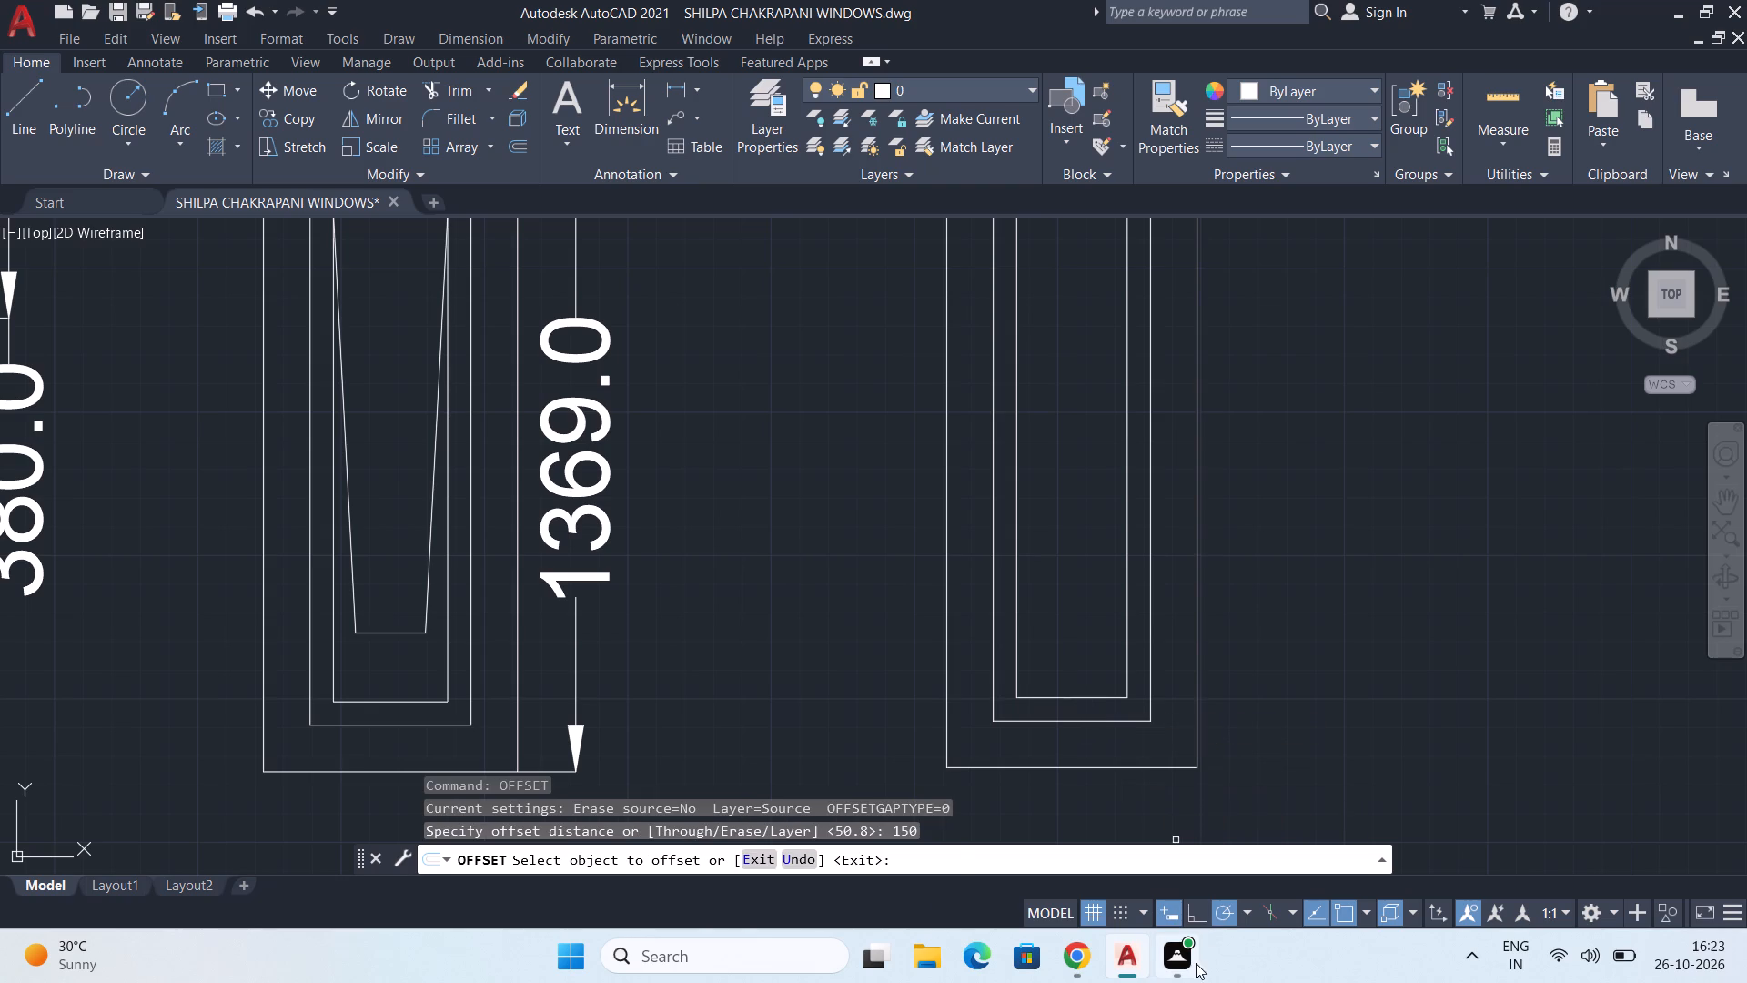
left_click(1088, 698)
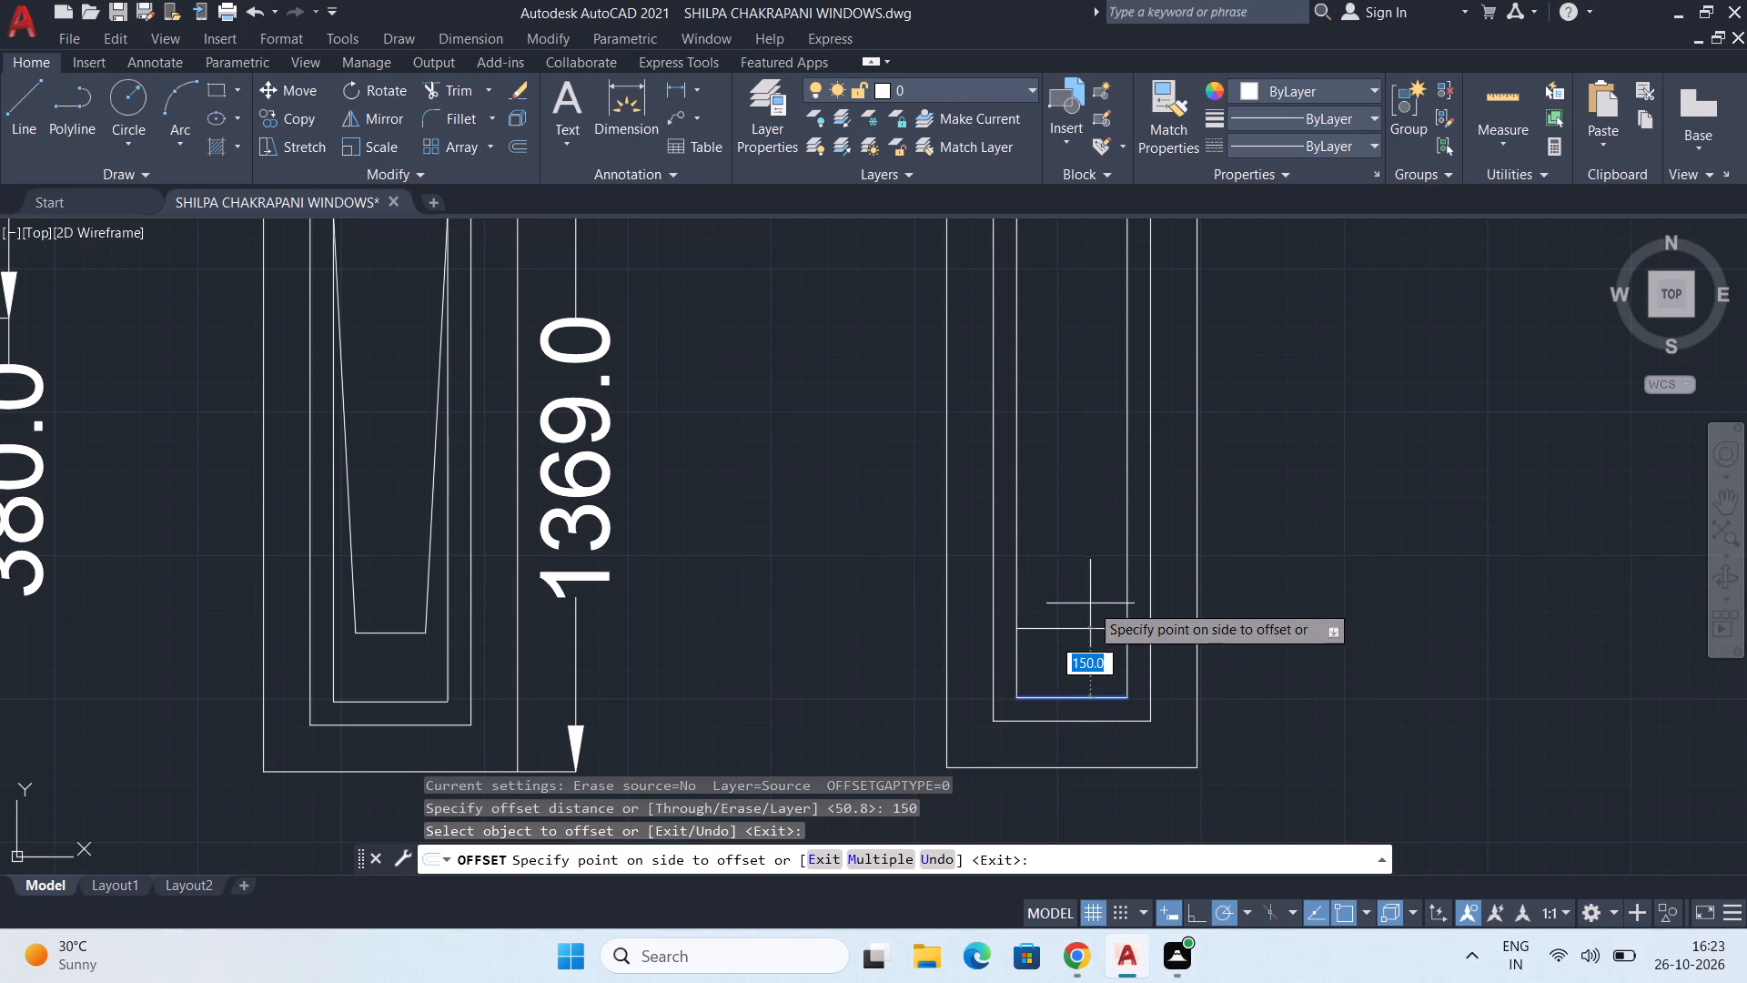
left_click(1090, 603)
key("space")
Draw a sloping line about 907 long from the 546-wide window's innermost frame's top-left corner down to the offset horizontal line.
scroll(1086, 390, "down", 2)
middle_click_drag(1088, 409, 1064, 512)
key("l")
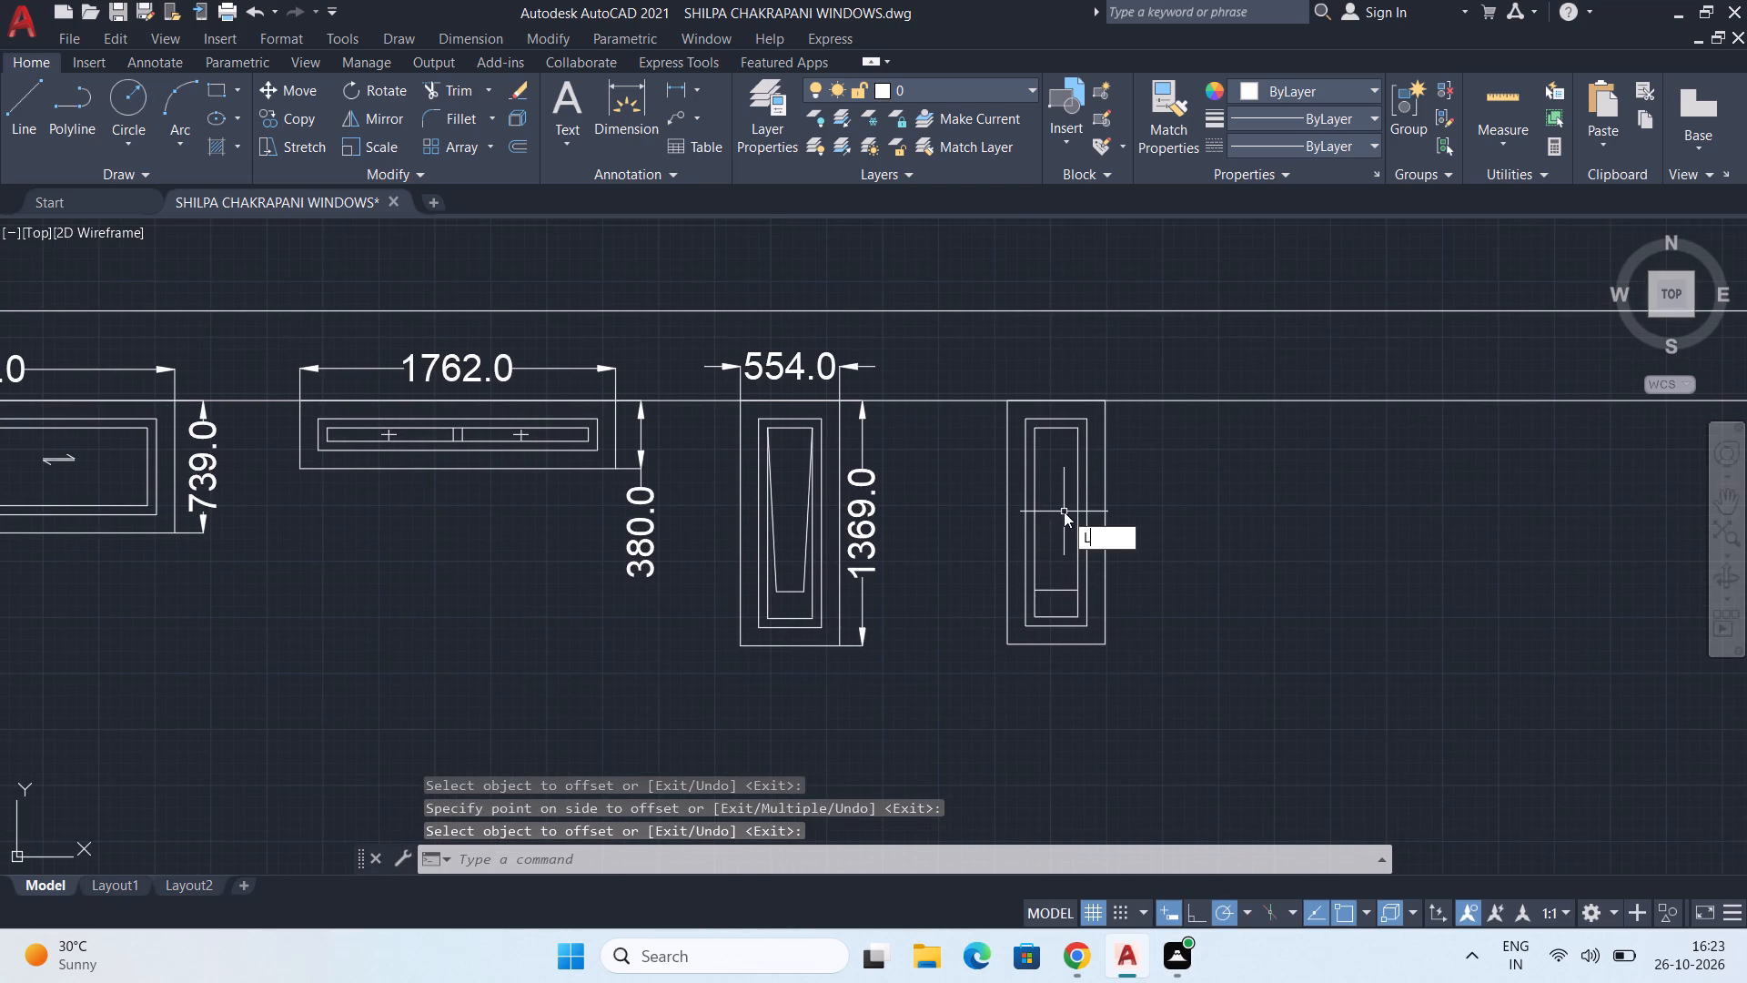
key("Return")
scroll(1028, 480, "up", 2)
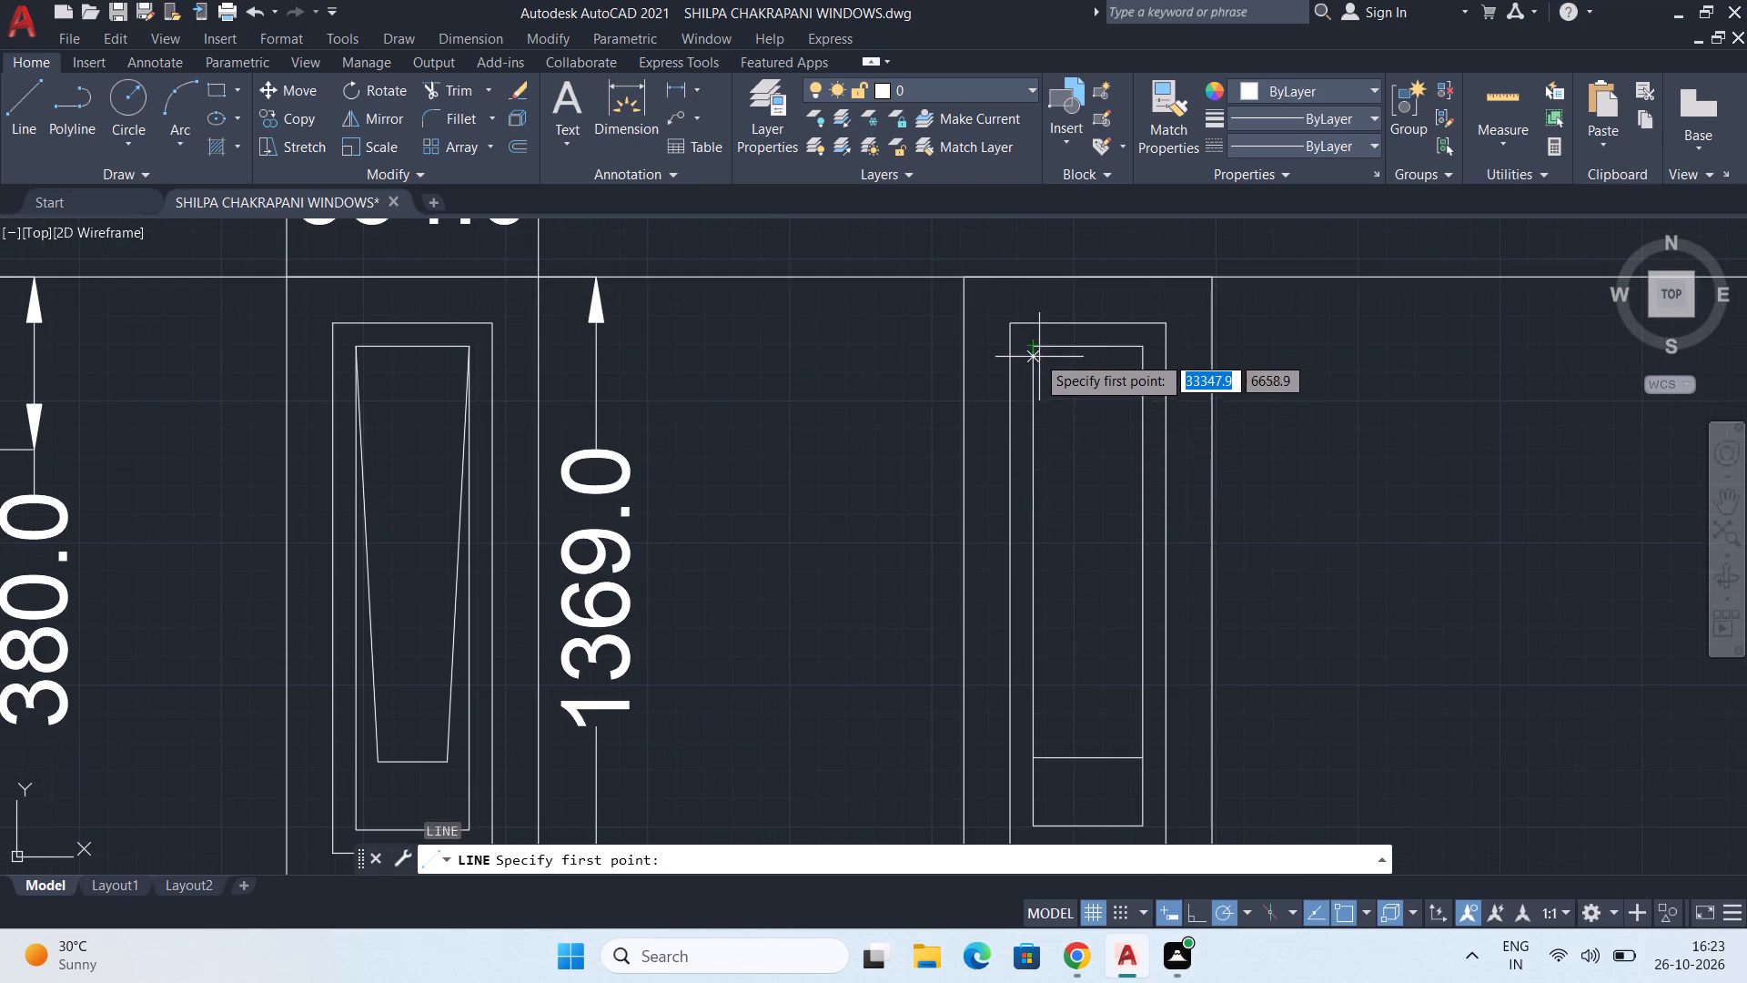
left_click(1032, 349)
middle_click_drag(1082, 728, 1093, 684)
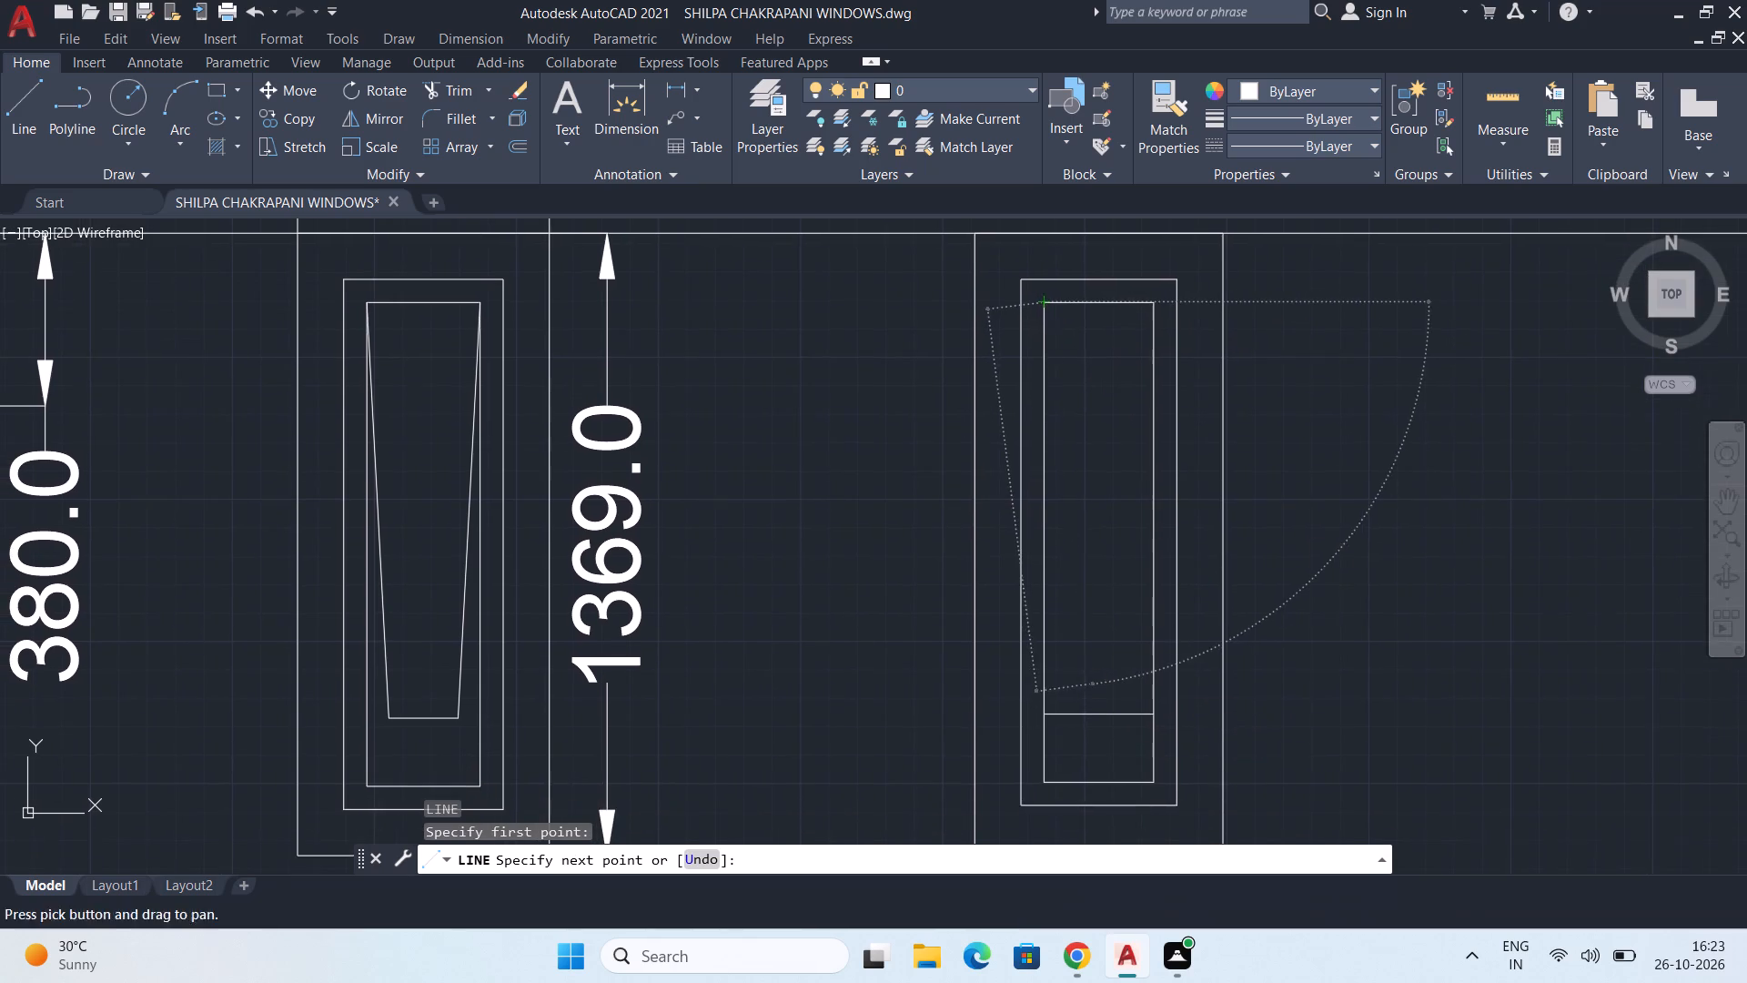
scroll(1071, 717, "up", 3)
middle_click_drag(1055, 749, 1077, 690)
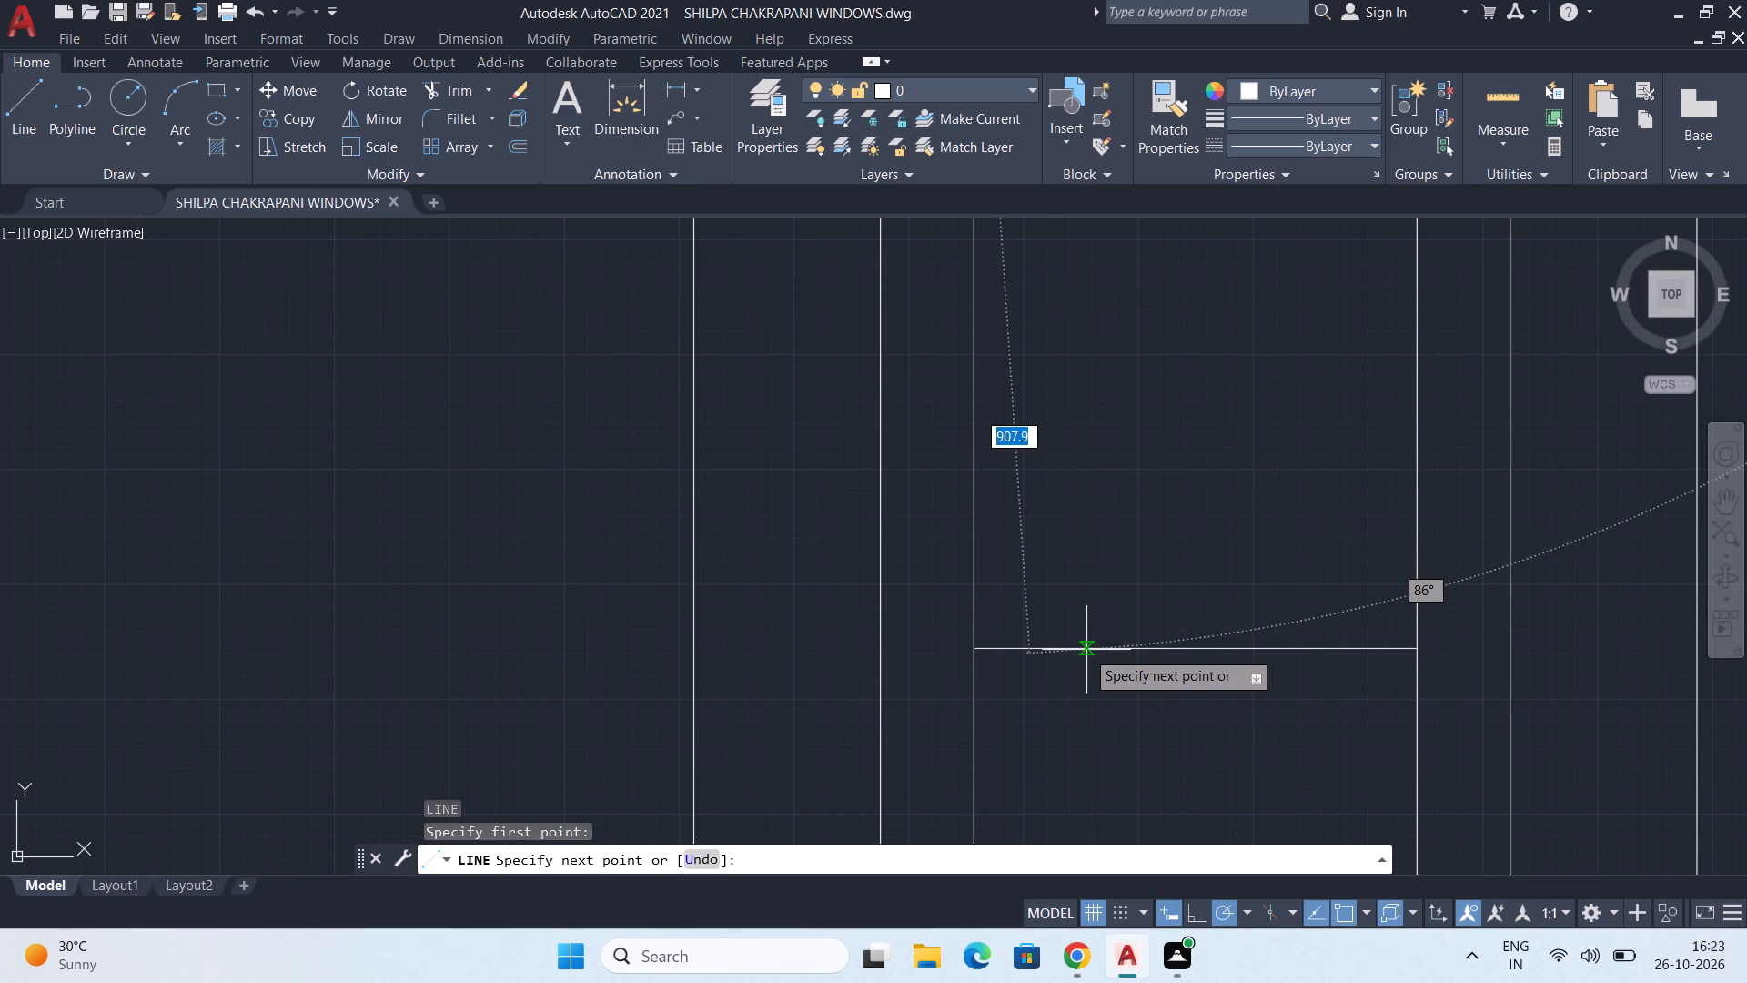
scroll(1086, 650, "up", 2)
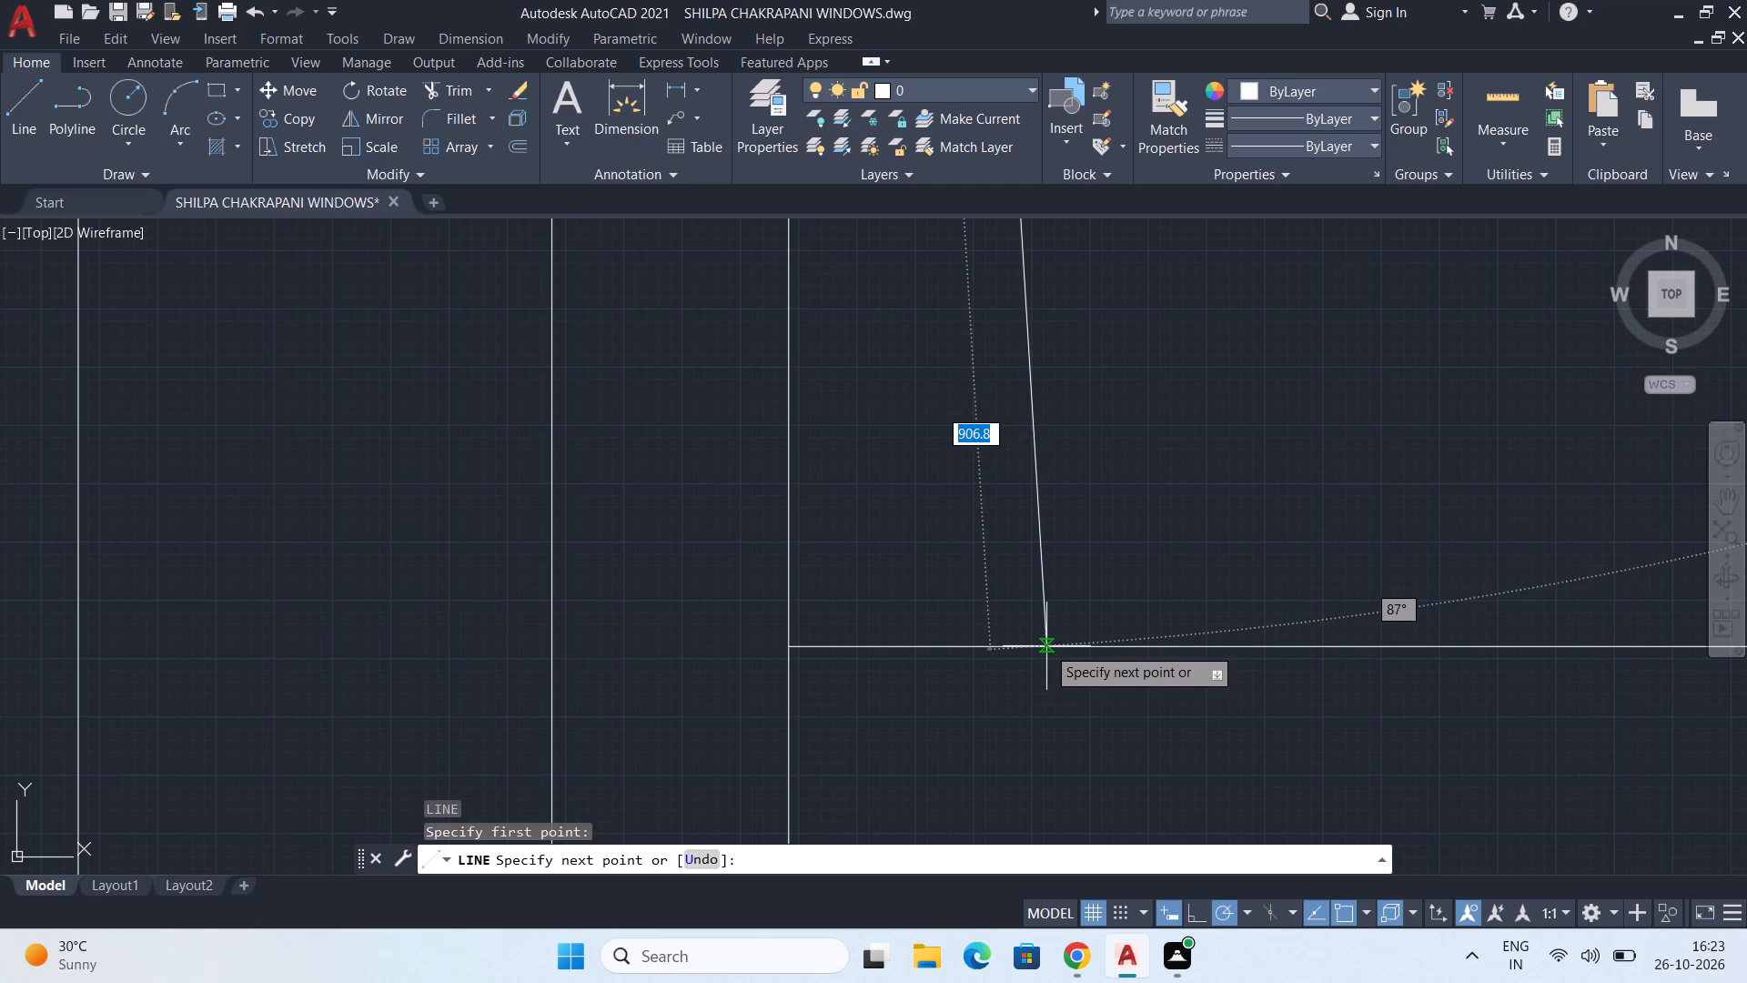
left_click(1046, 646)
key("Escape")
Mirror the sloping line about the 546-wide window's vertical centreline, keeping the original.
scroll(1065, 623, "down", 3)
middle_click_drag(1099, 633, 1067, 743)
scroll(1077, 701, "down", 2)
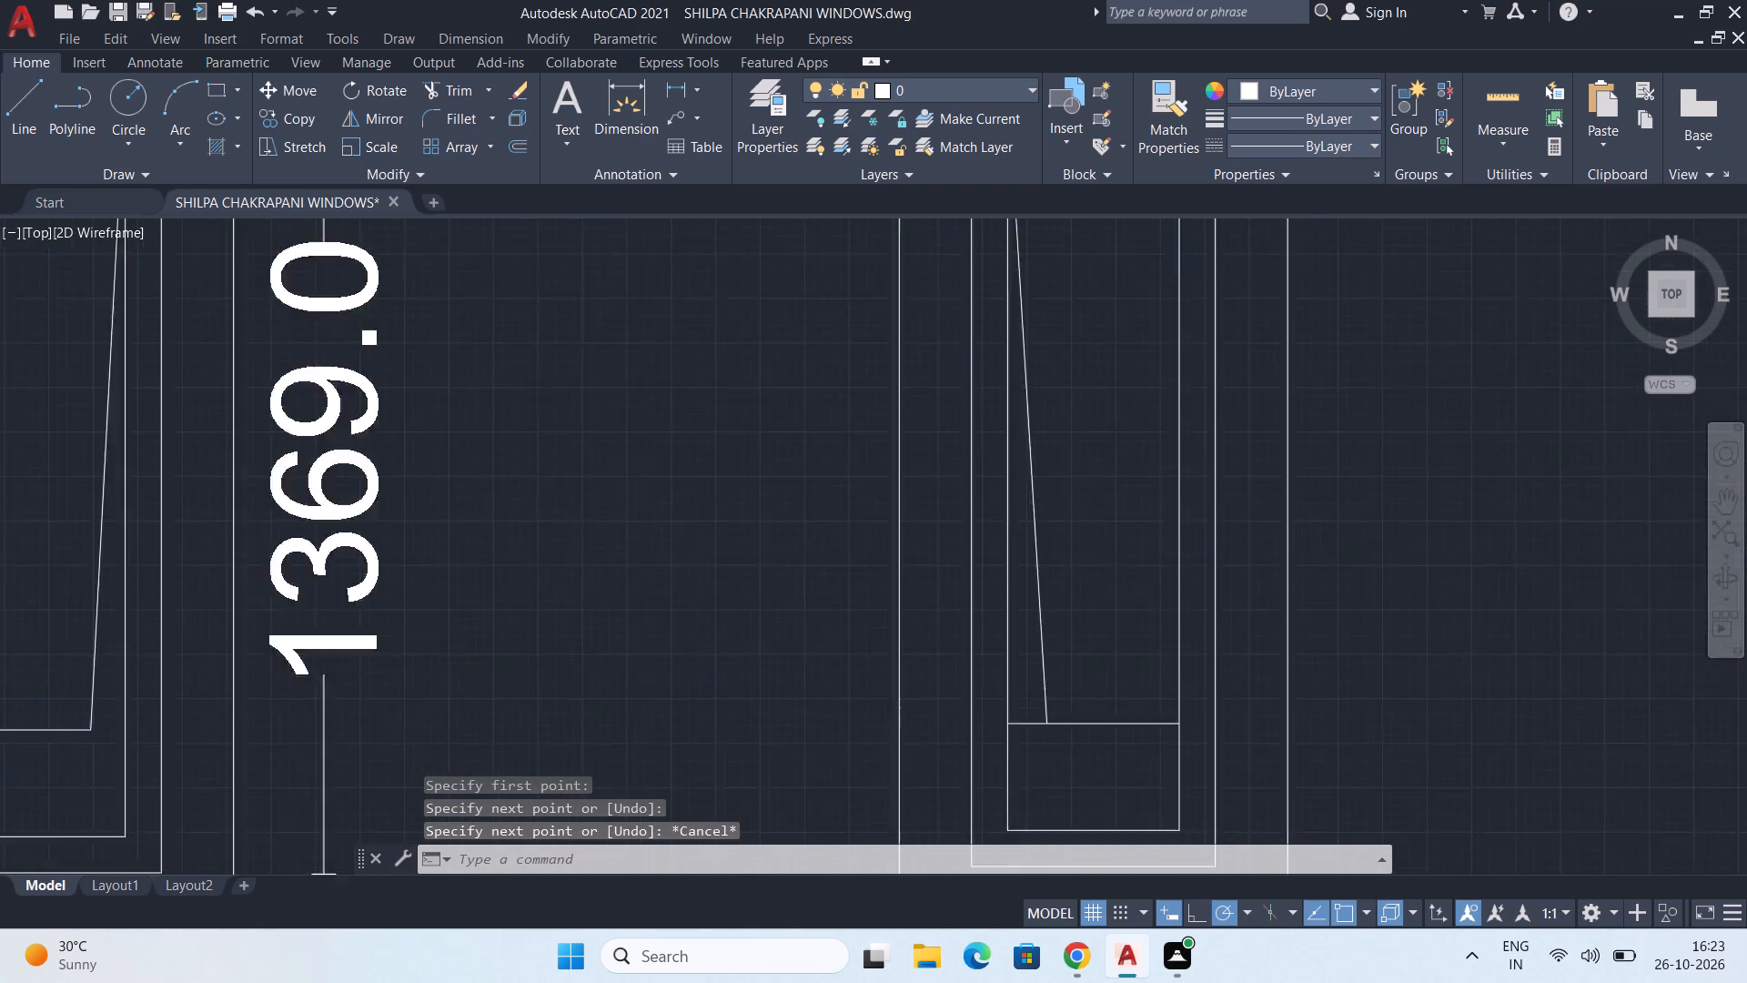
middle_click_drag(1084, 700, 1045, 695)
left_click(1016, 633)
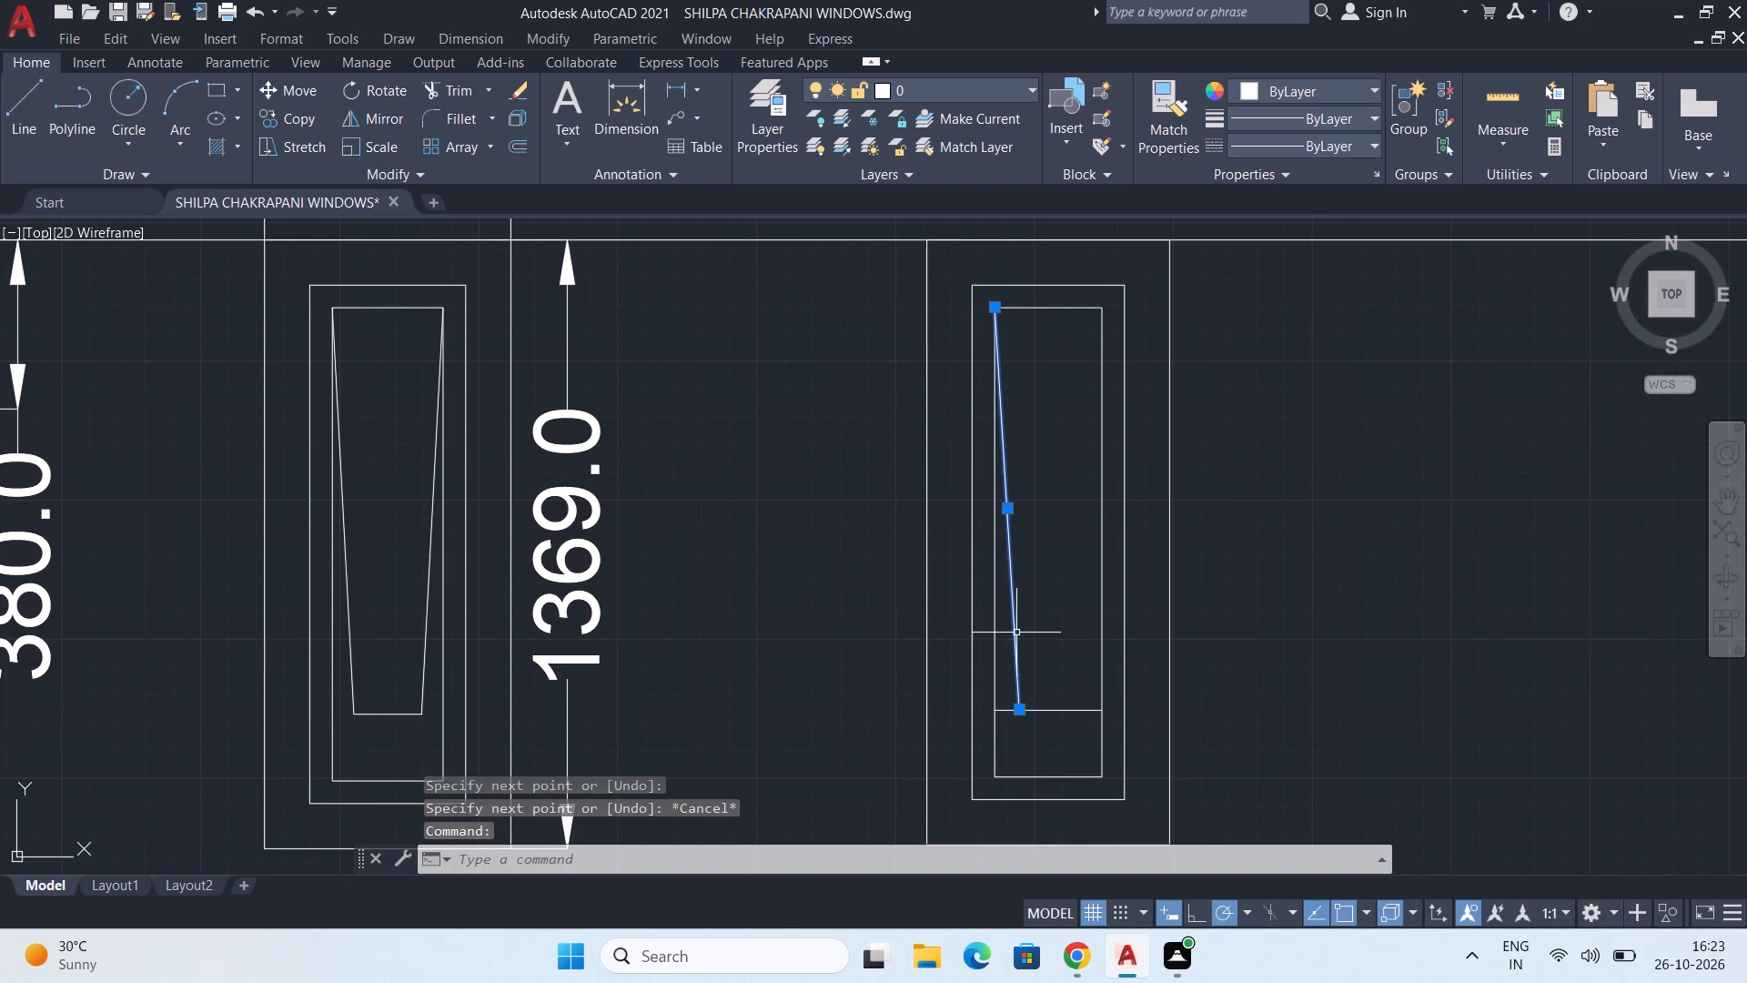
type("MI")
key("Return")
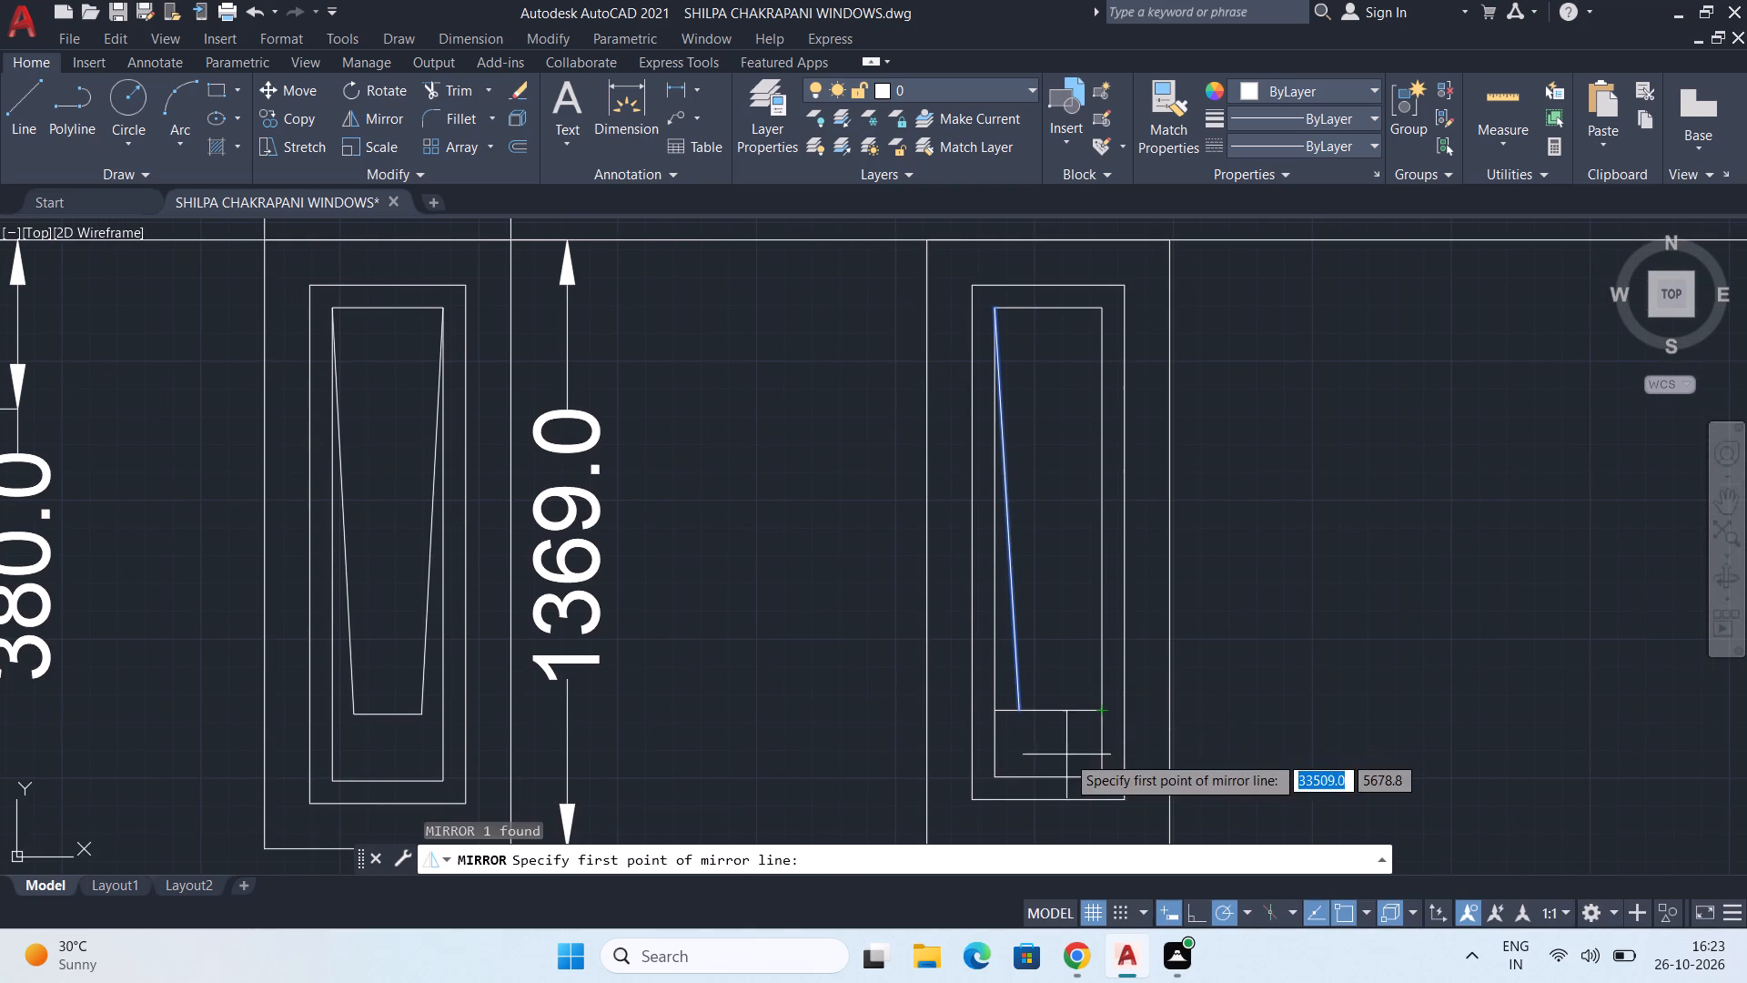
left_click(1045, 710)
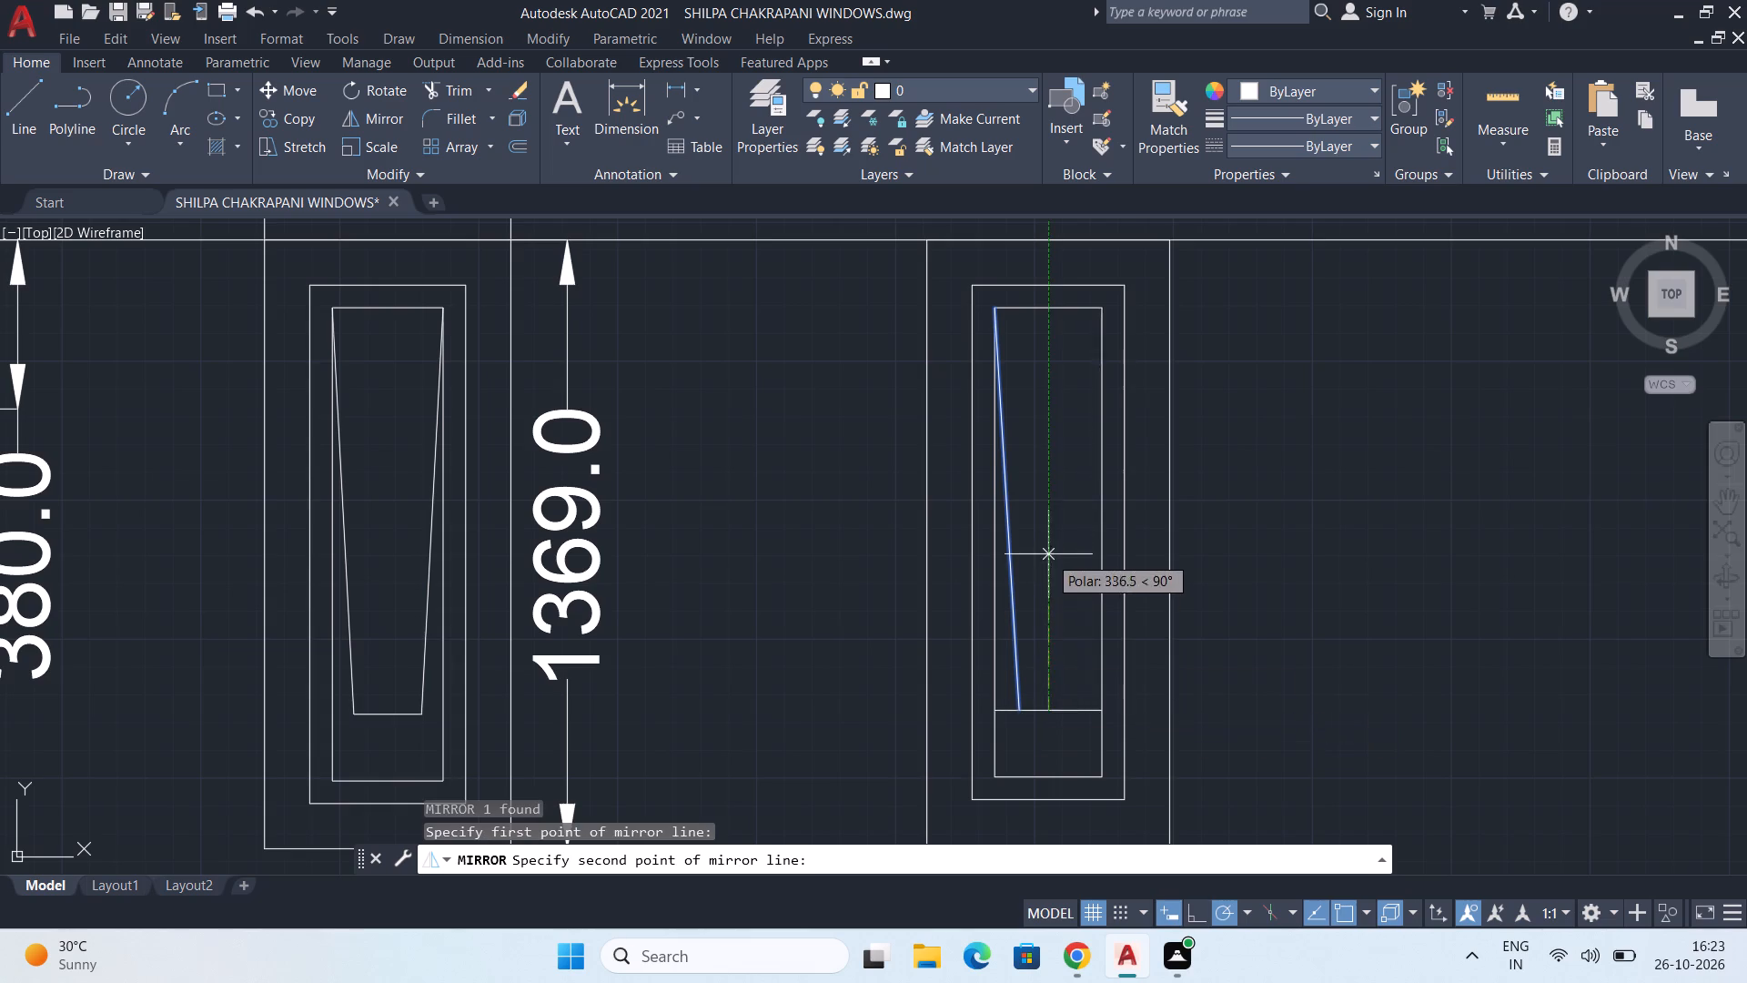
middle_click_drag(1048, 552, 1051, 610)
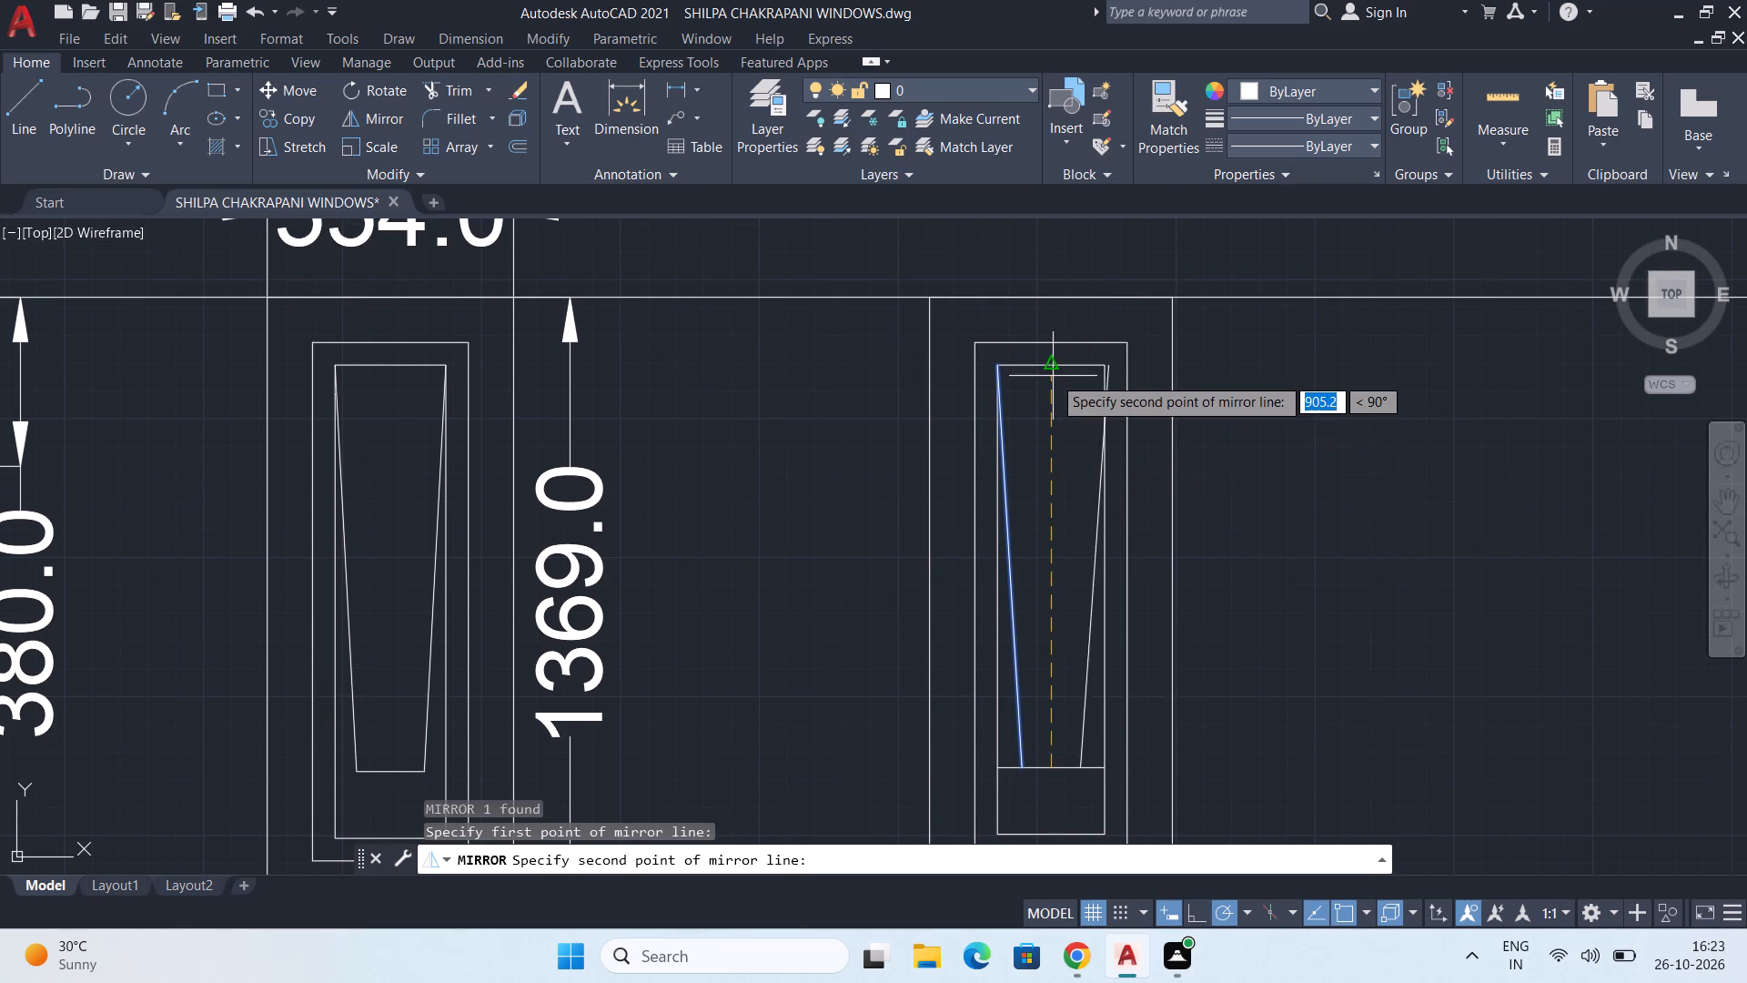
scroll(1053, 362, "up", 1)
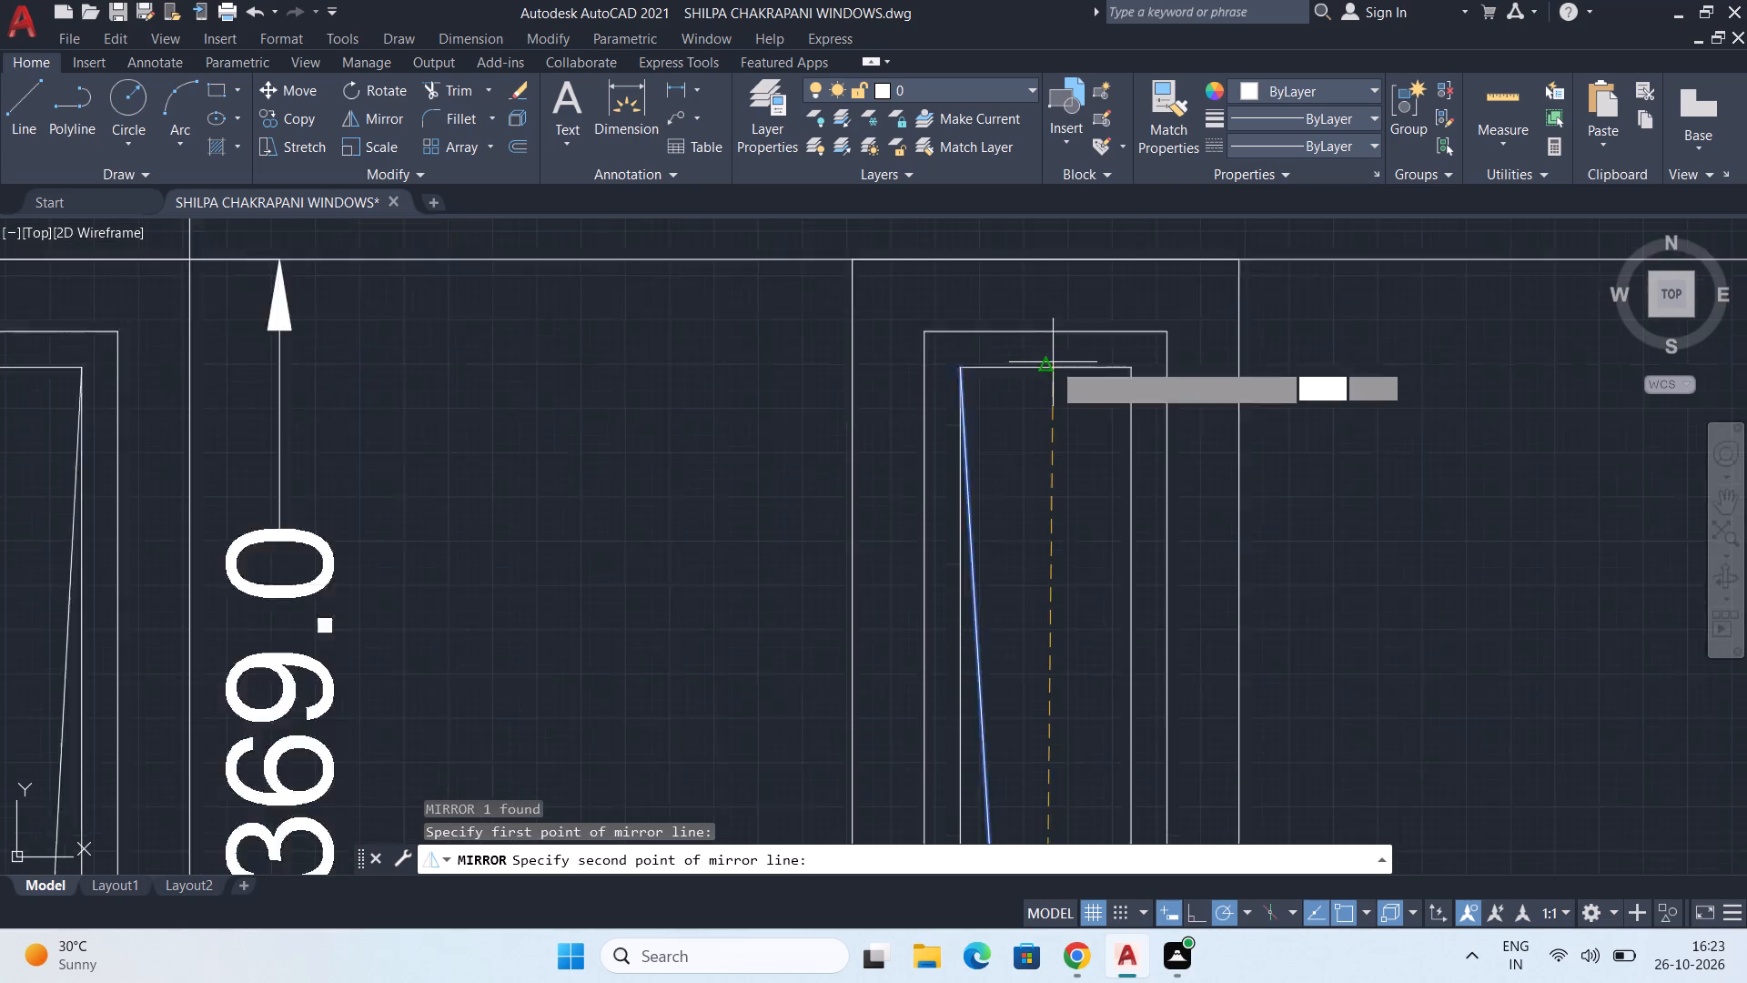
scroll(1053, 362, "up", 1)
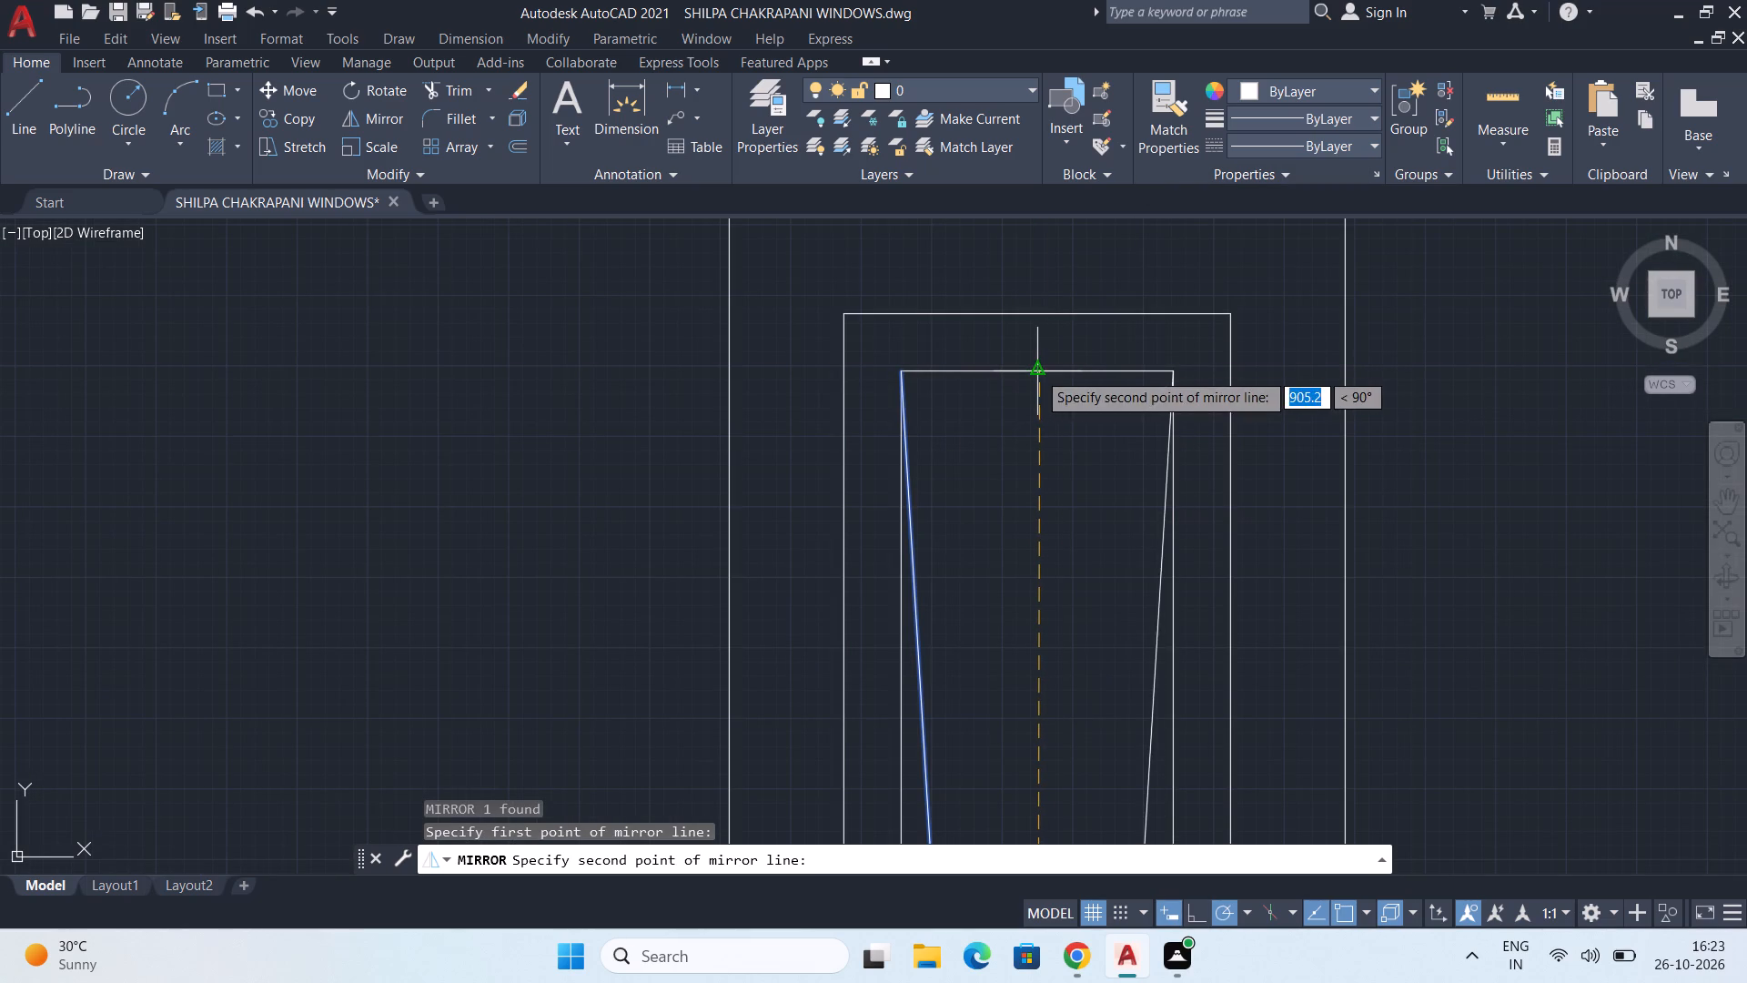
left_click(1037, 371)
left_click_drag(1096, 450, 1037, 371)
Trim both ends of the 546-wide window's lower horizontal line where they extend beyond the two sloping lines.
scroll(1044, 377, "down", 1)
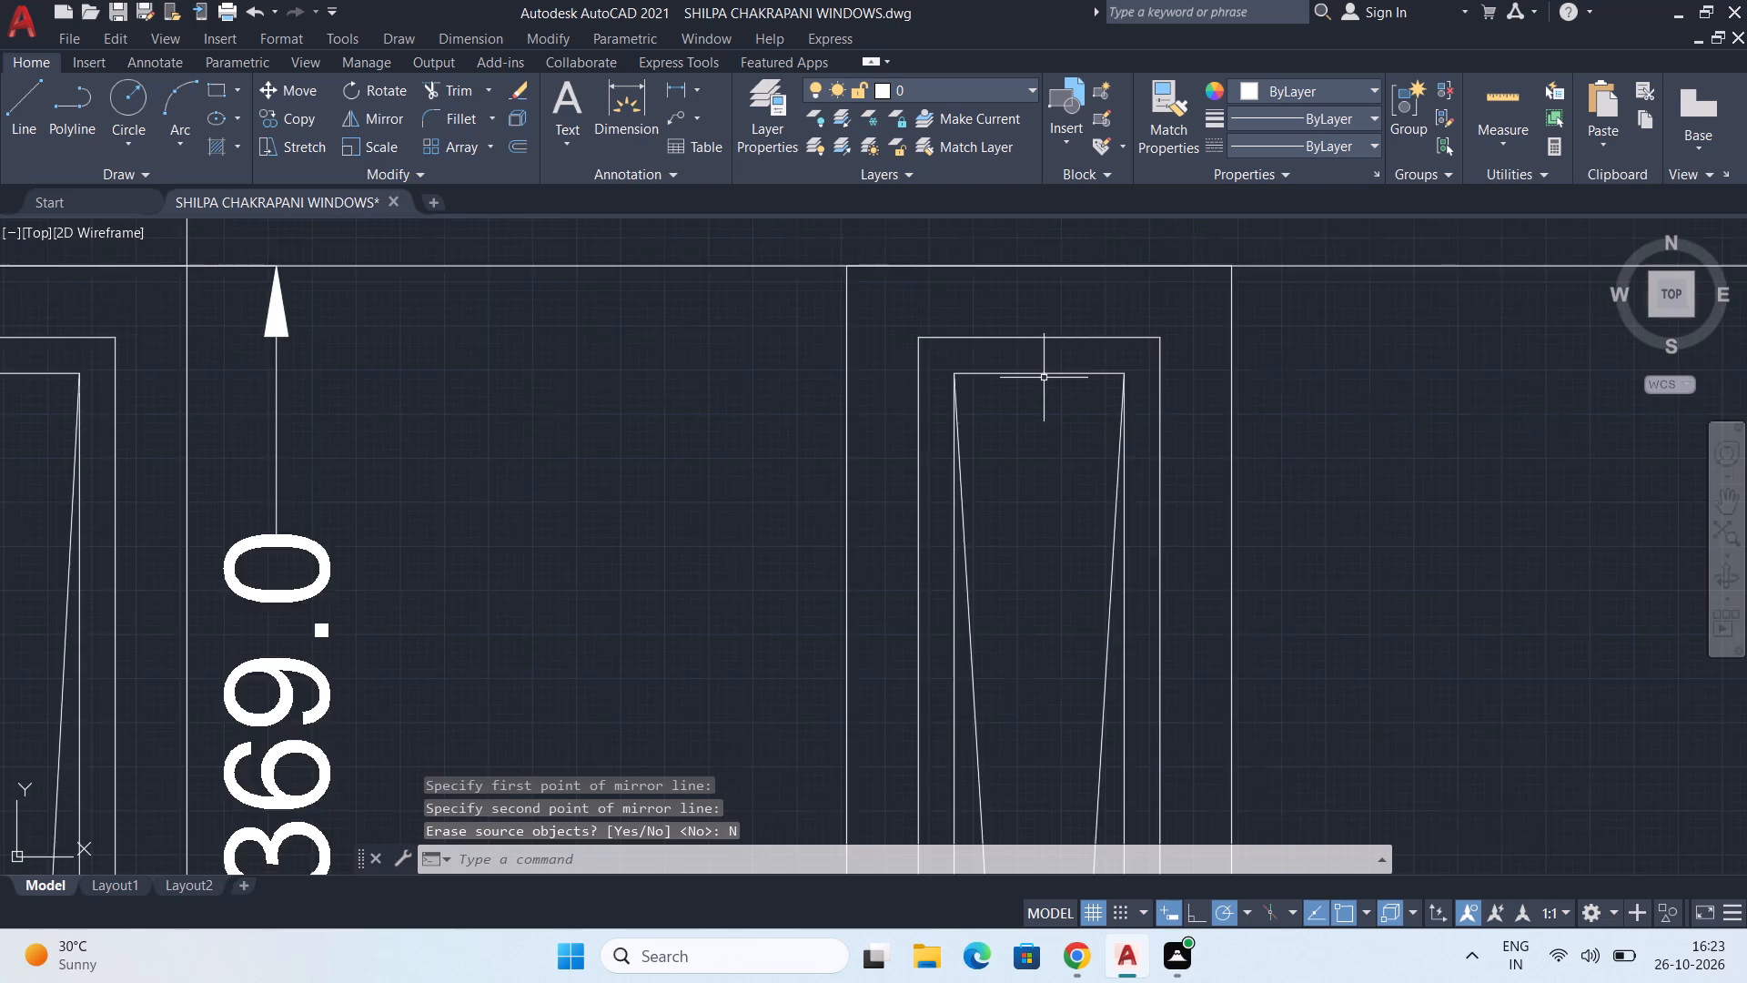
scroll(1048, 398, "down", 1)
middle_click_drag(1097, 550, 994, 350)
middle_click_drag(1000, 513, 954, 512)
key("t")
key("r")
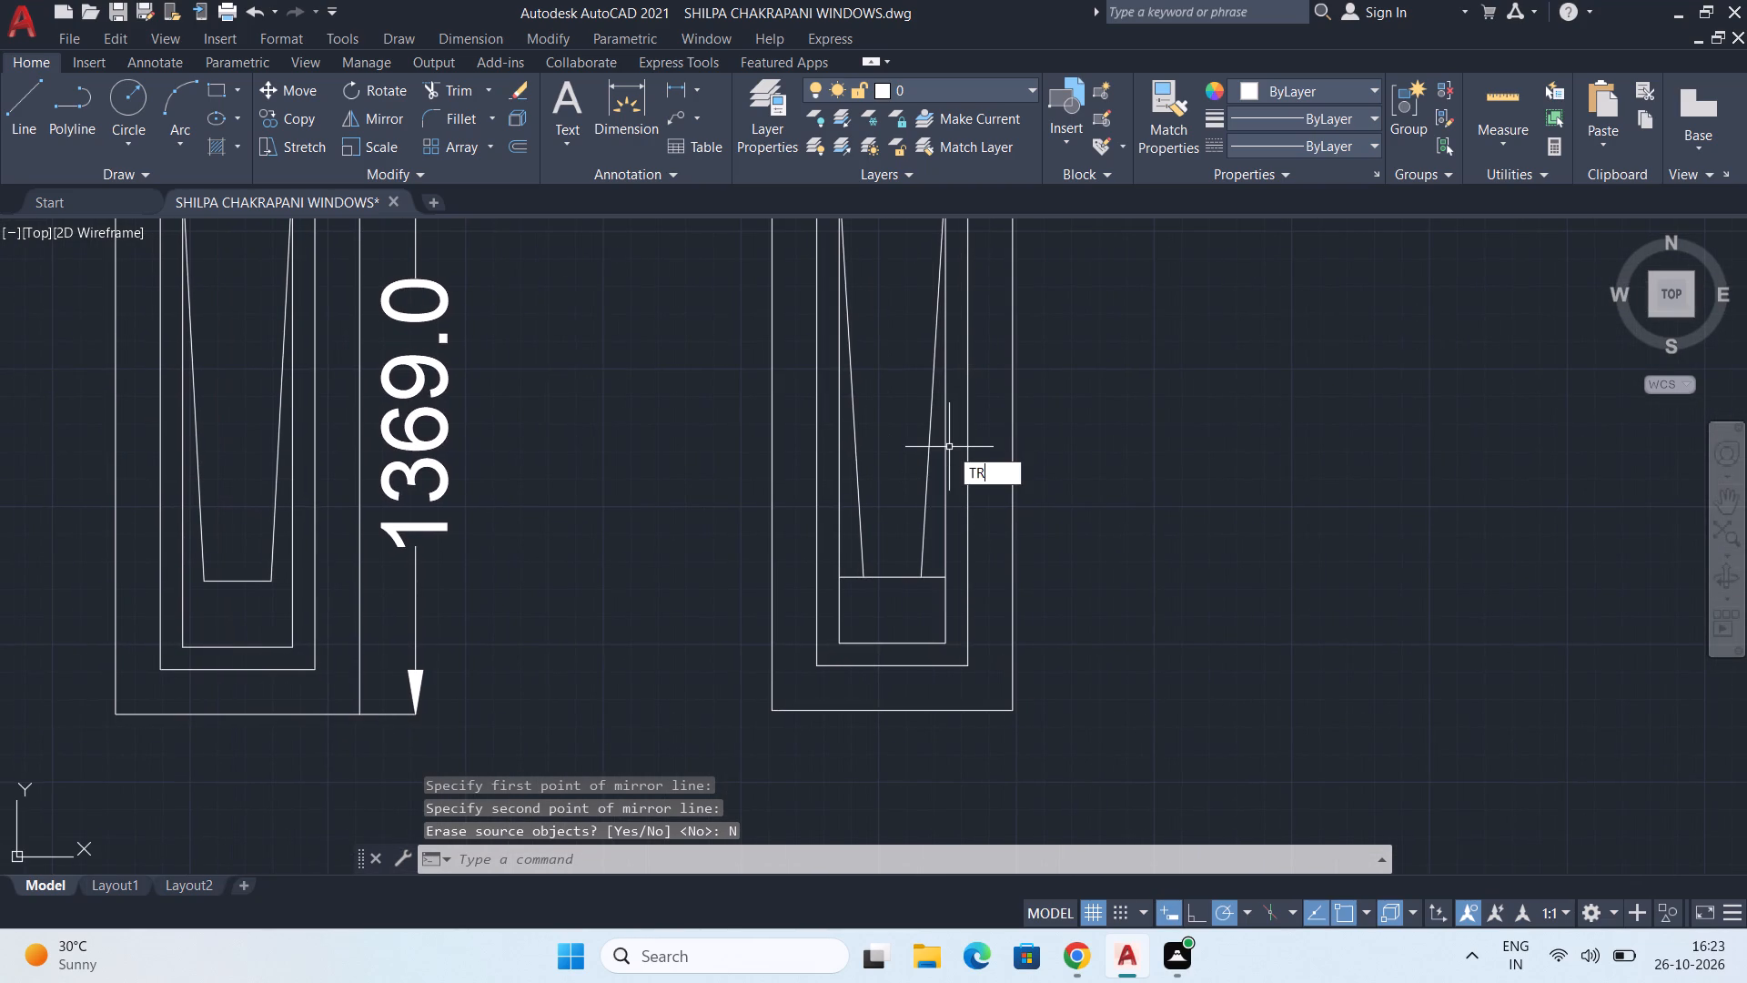
key("Return")
scroll(867, 577, "up", 2)
left_click(807, 543)
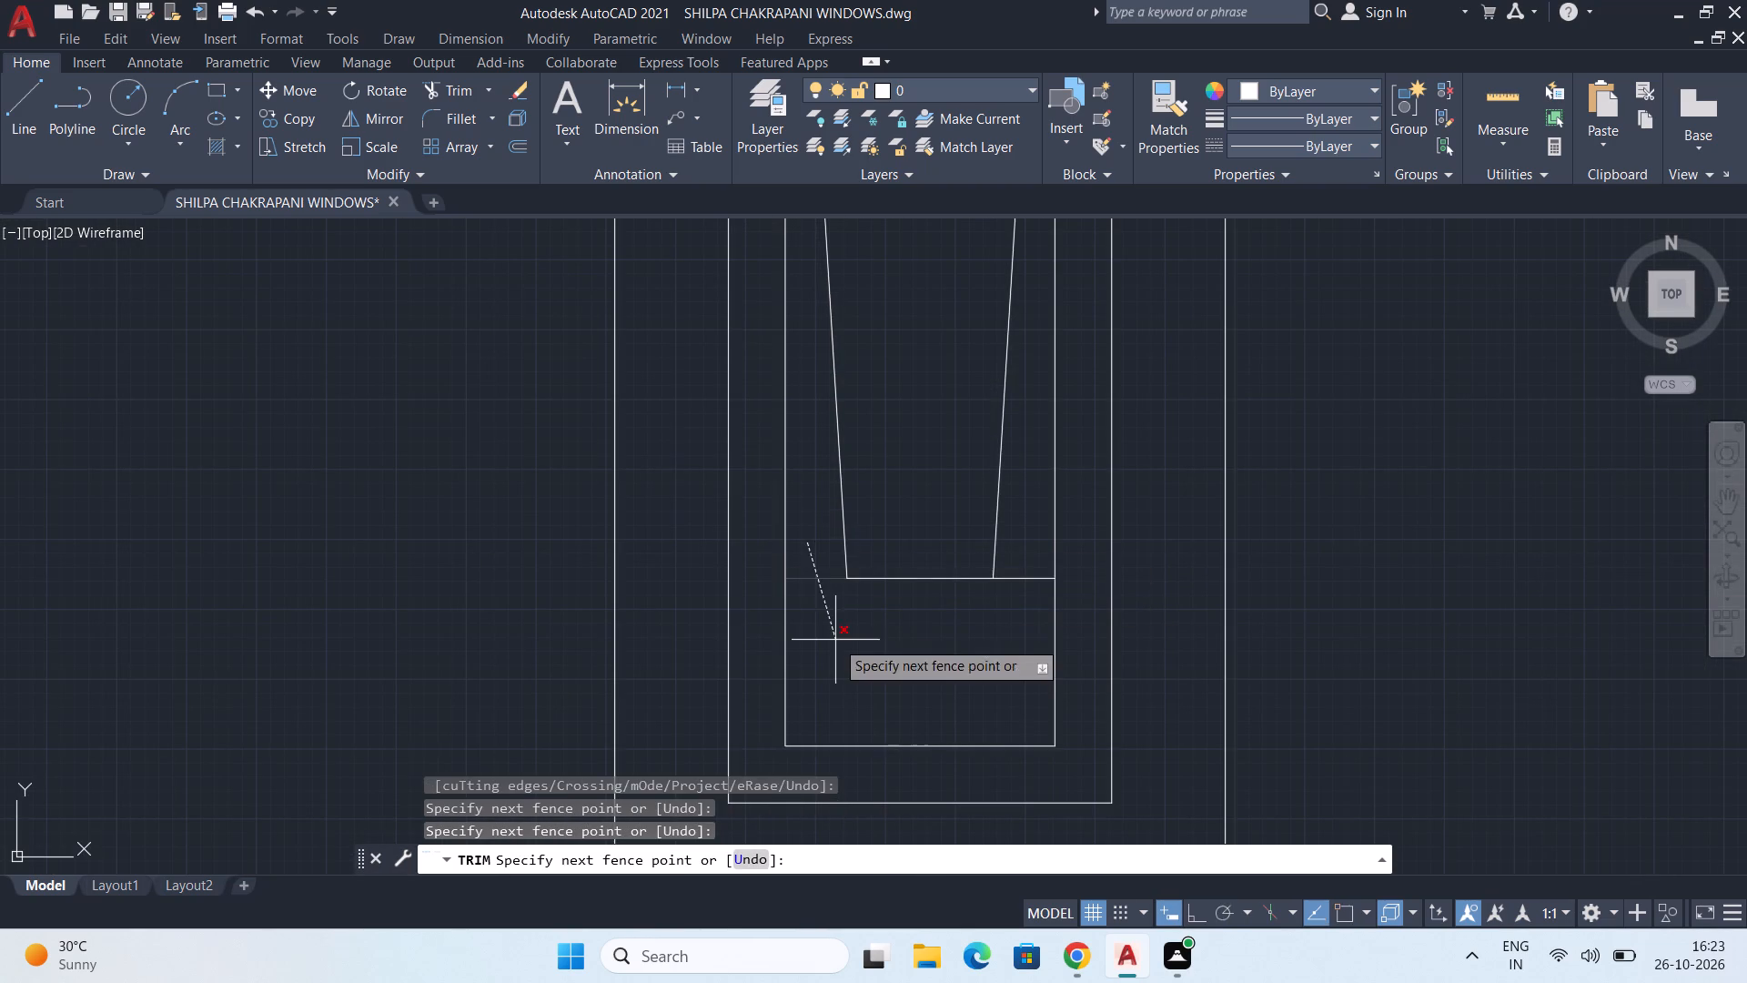
left_click(835, 640)
left_click(1019, 554)
left_click(1006, 633)
key("space")
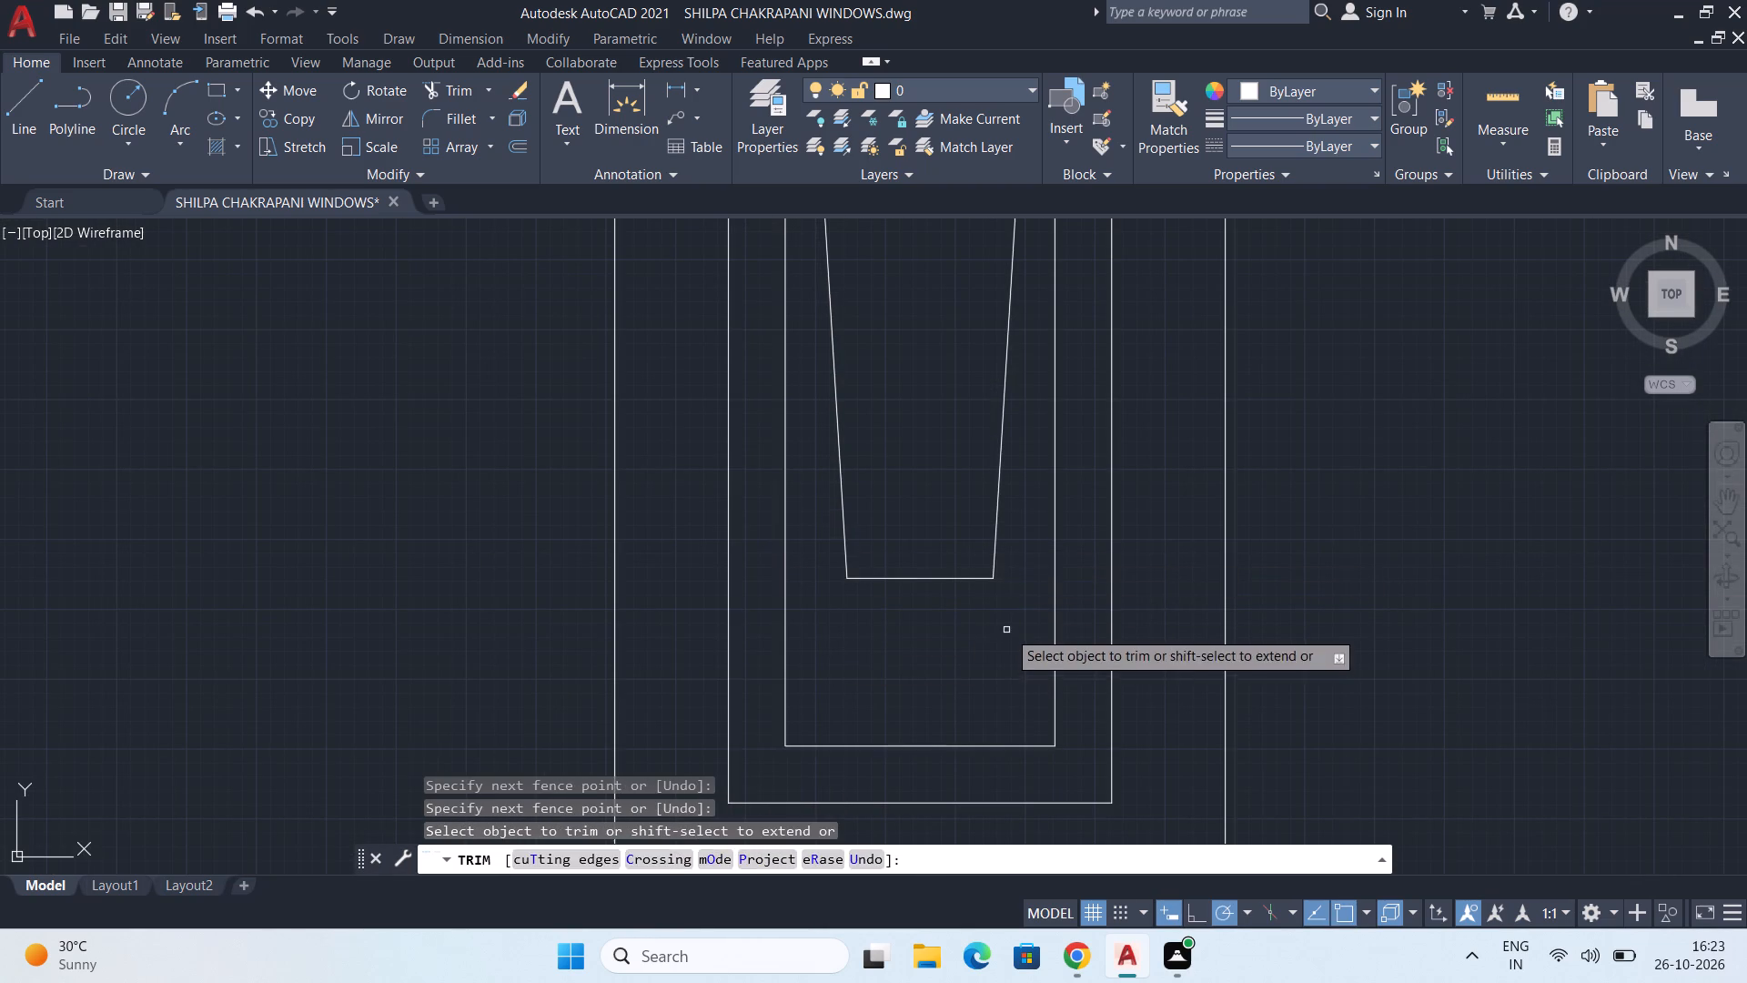
Add a linear dimension for the new window's overall width, placed above the common horizontal line.
scroll(1278, 573, "down", 3)
middle_click_drag(1285, 573, 1166, 630)
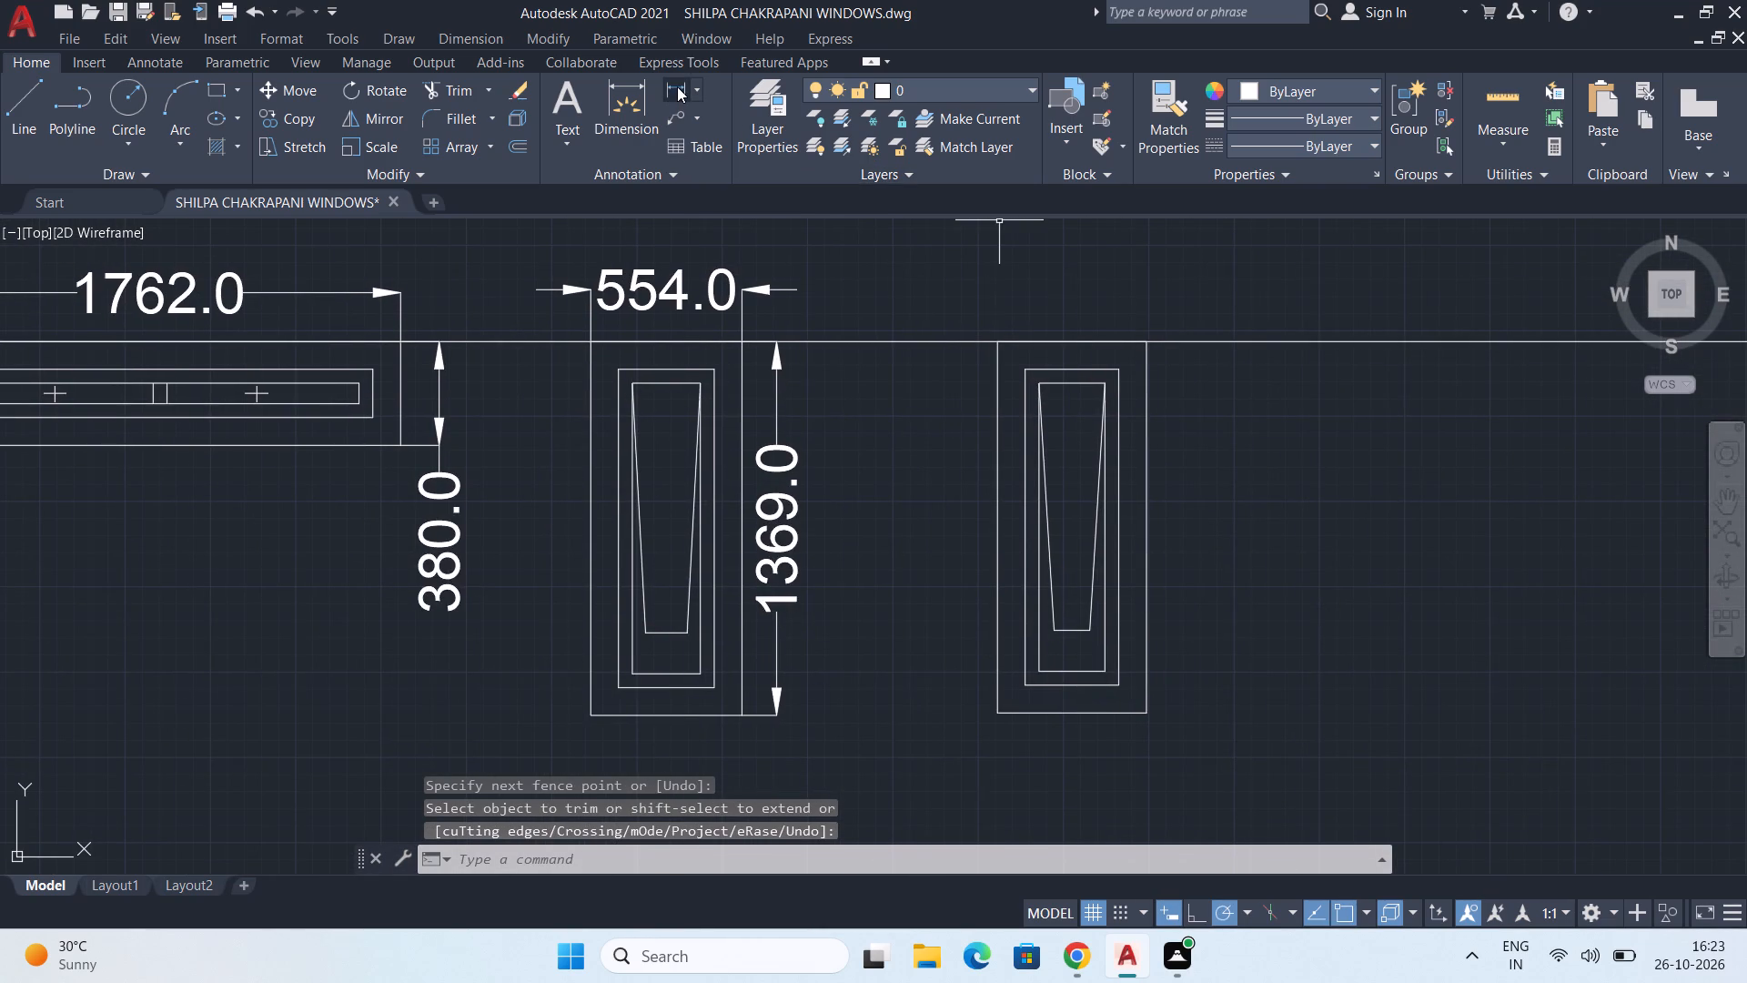
left_click(677, 86)
scroll(1001, 458, "down", 2)
middle_click_drag(984, 488, 1010, 558)
scroll(1011, 531, "up", 2)
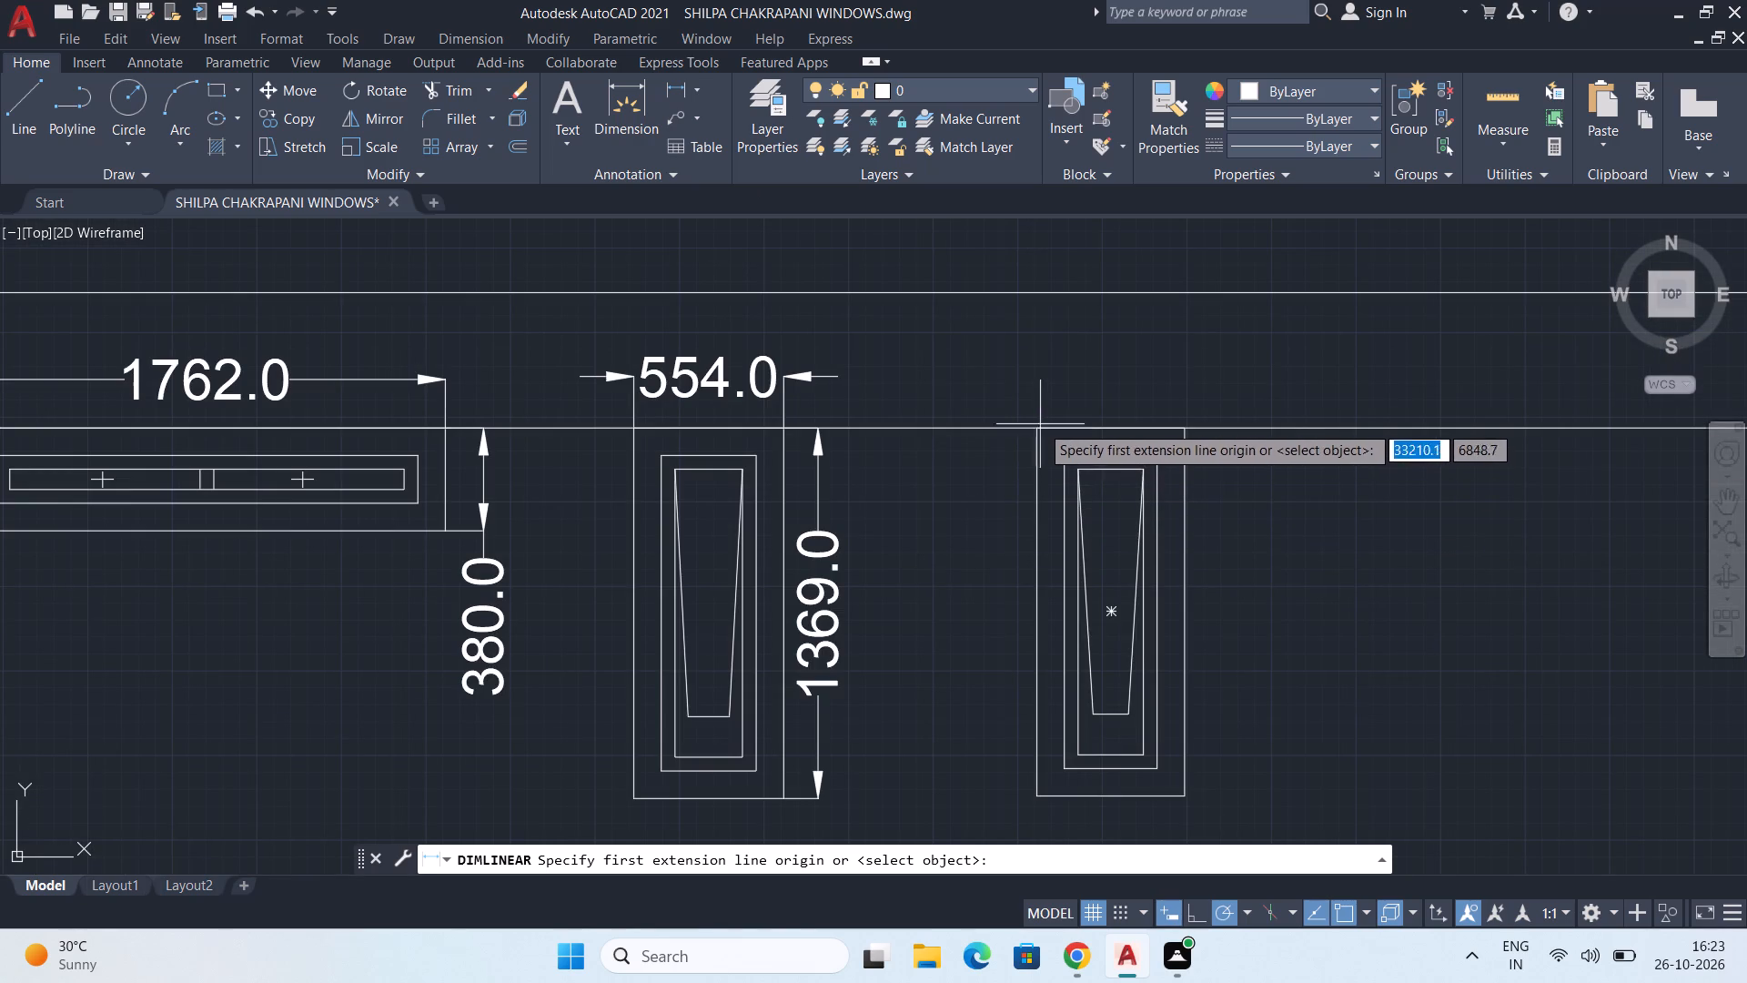
left_click(1036, 429)
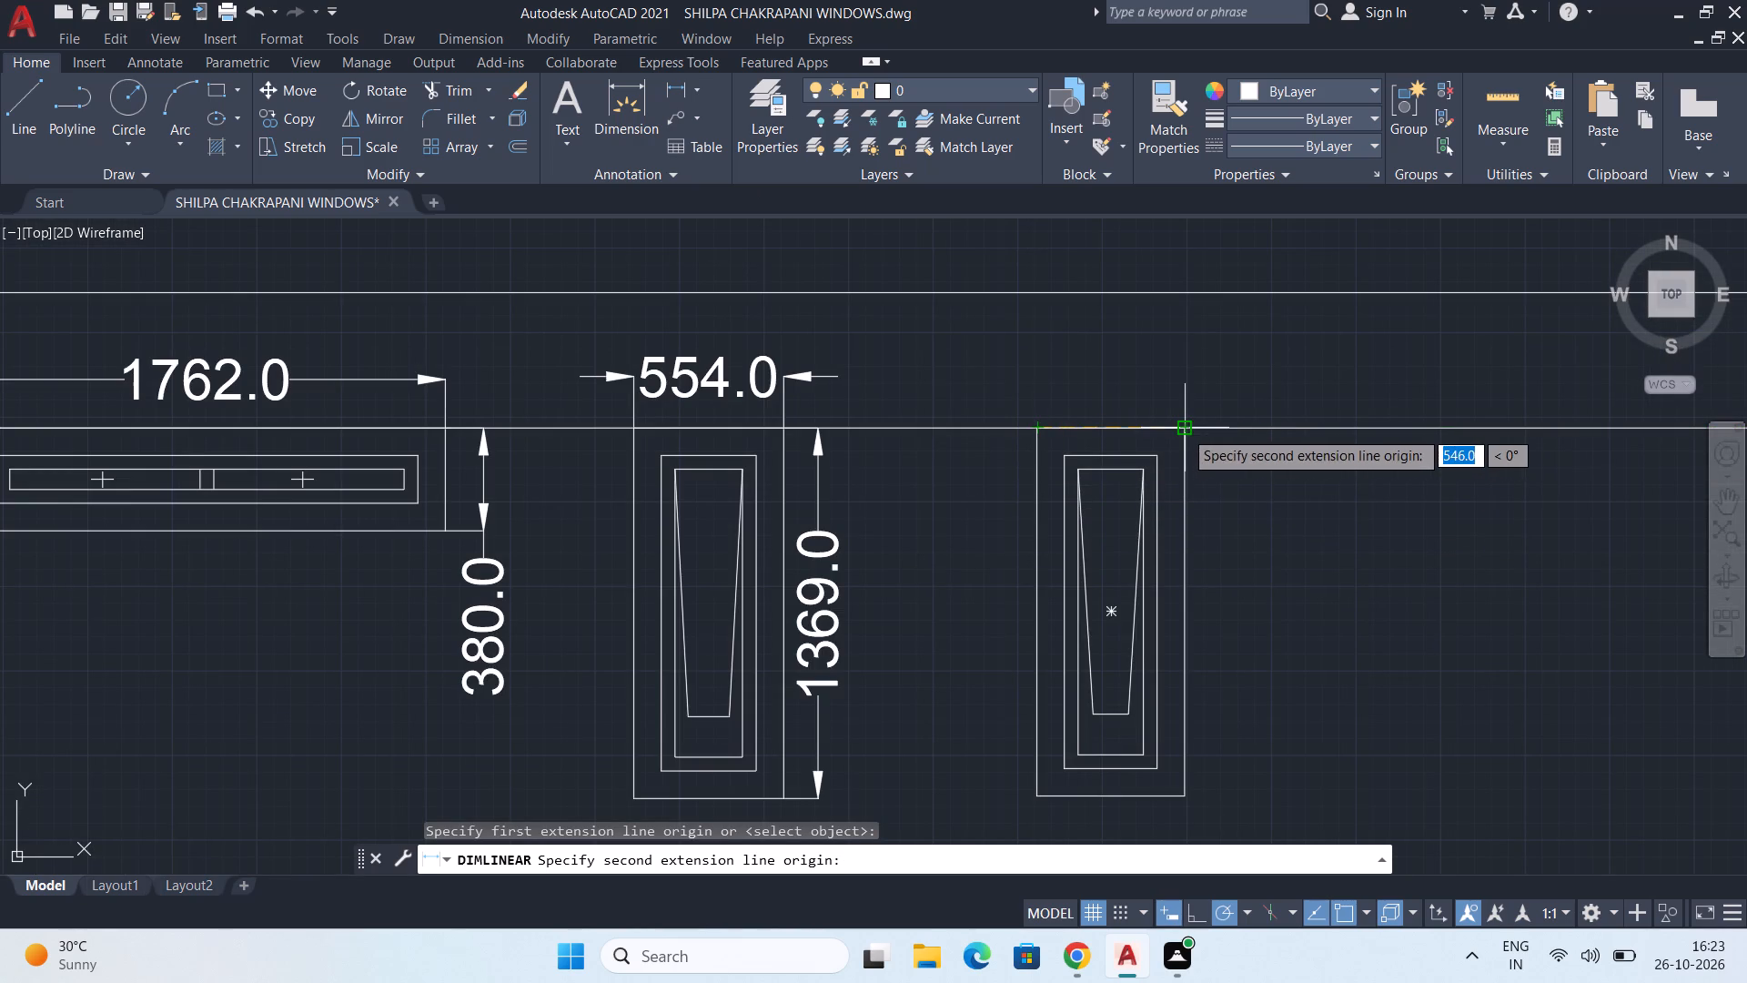
left_click(1184, 430)
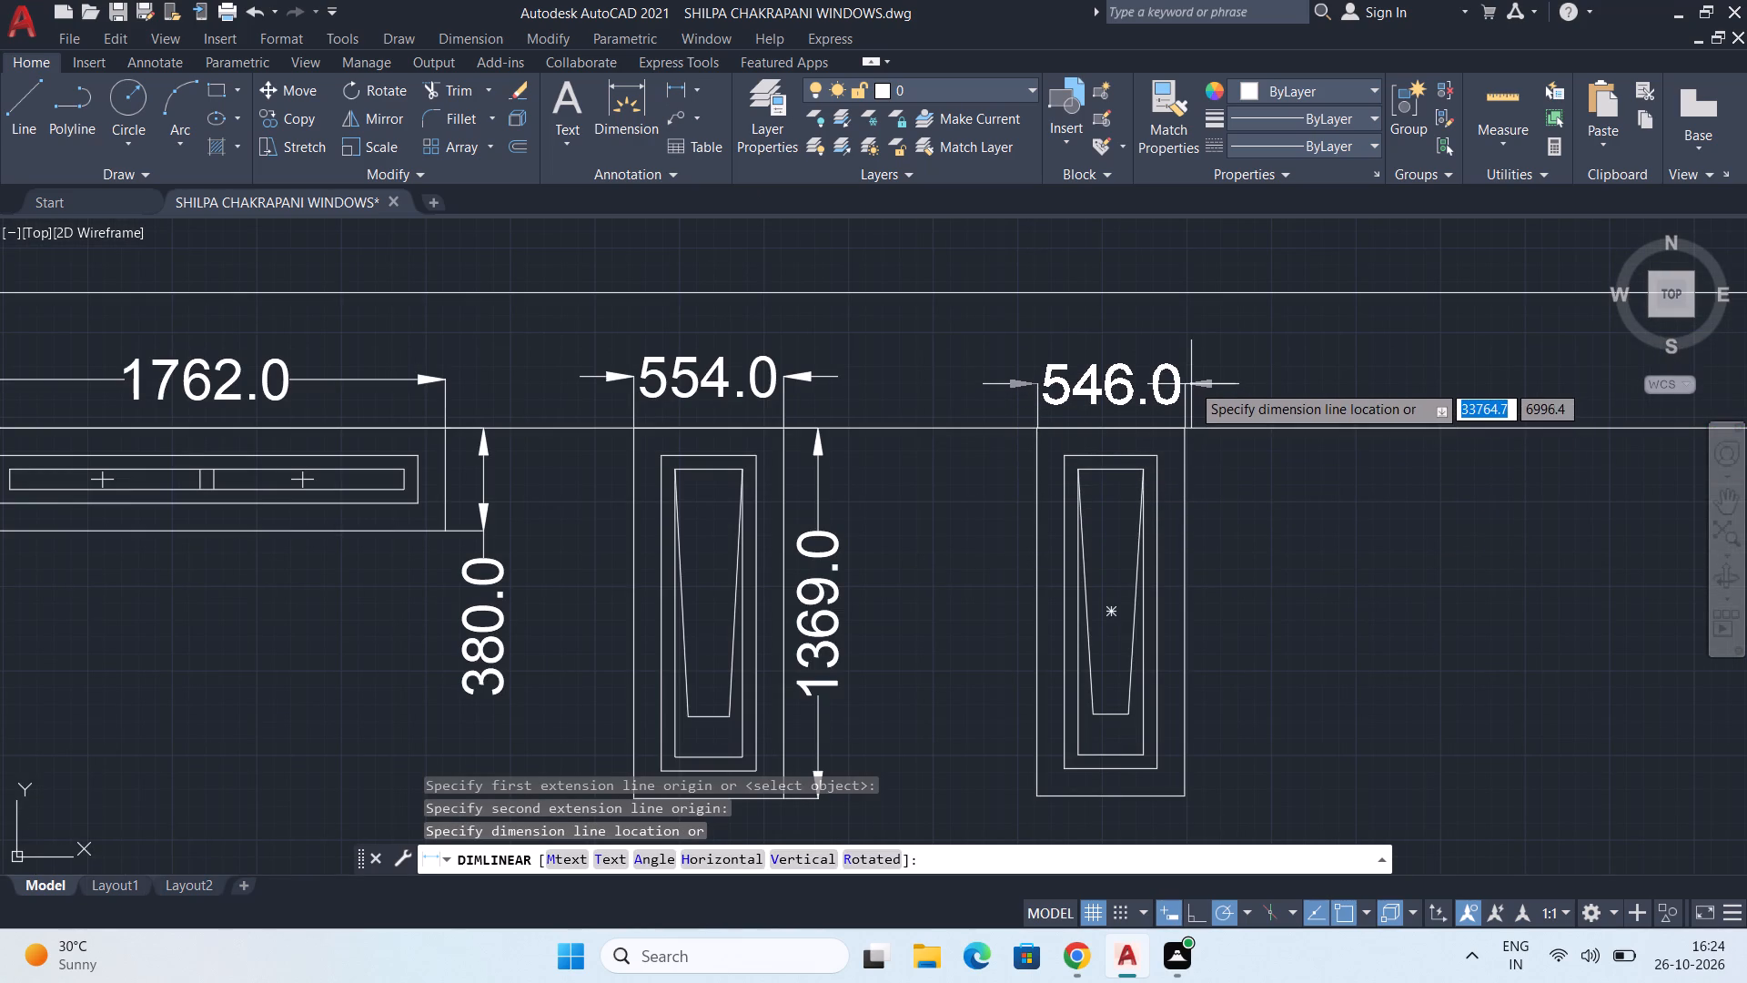
left_click(1191, 383)
Add a linear dimension for the 546-wide window's overall height, placed beside its right edge.
scroll(1191, 518, "down", 1)
middle_click_drag(1209, 535, 1088, 471)
key("space")
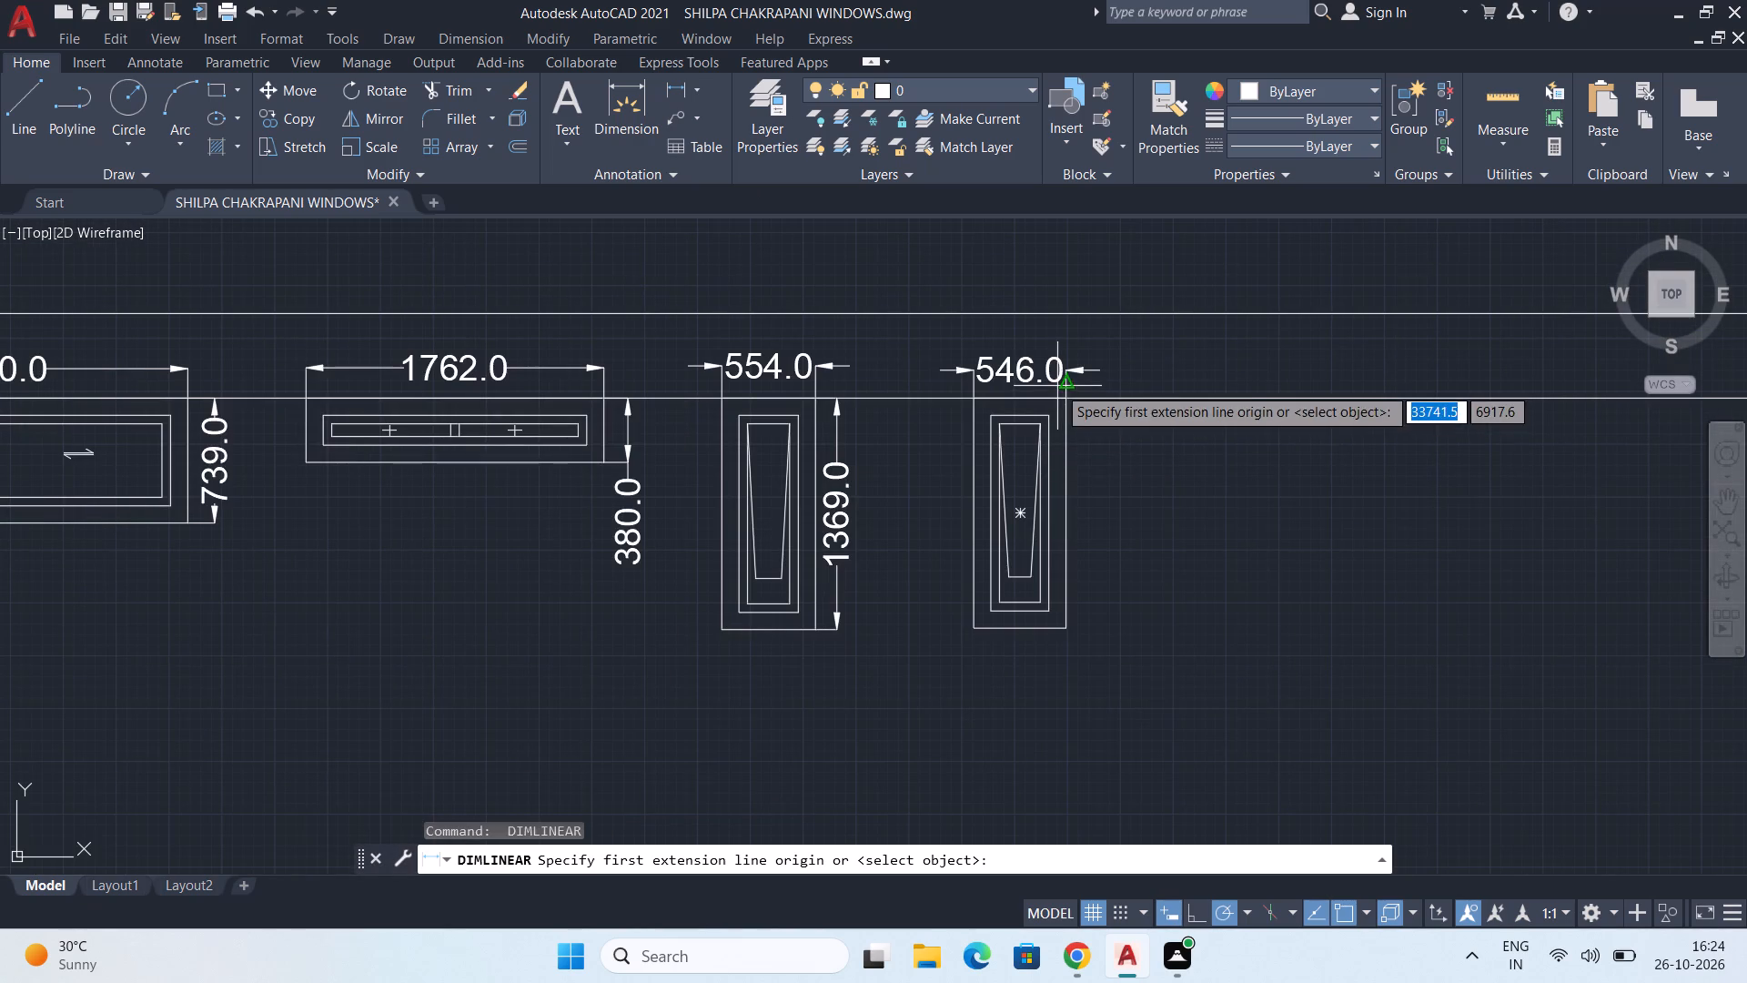
left_click(1063, 397)
scroll(1059, 595, "up", 1)
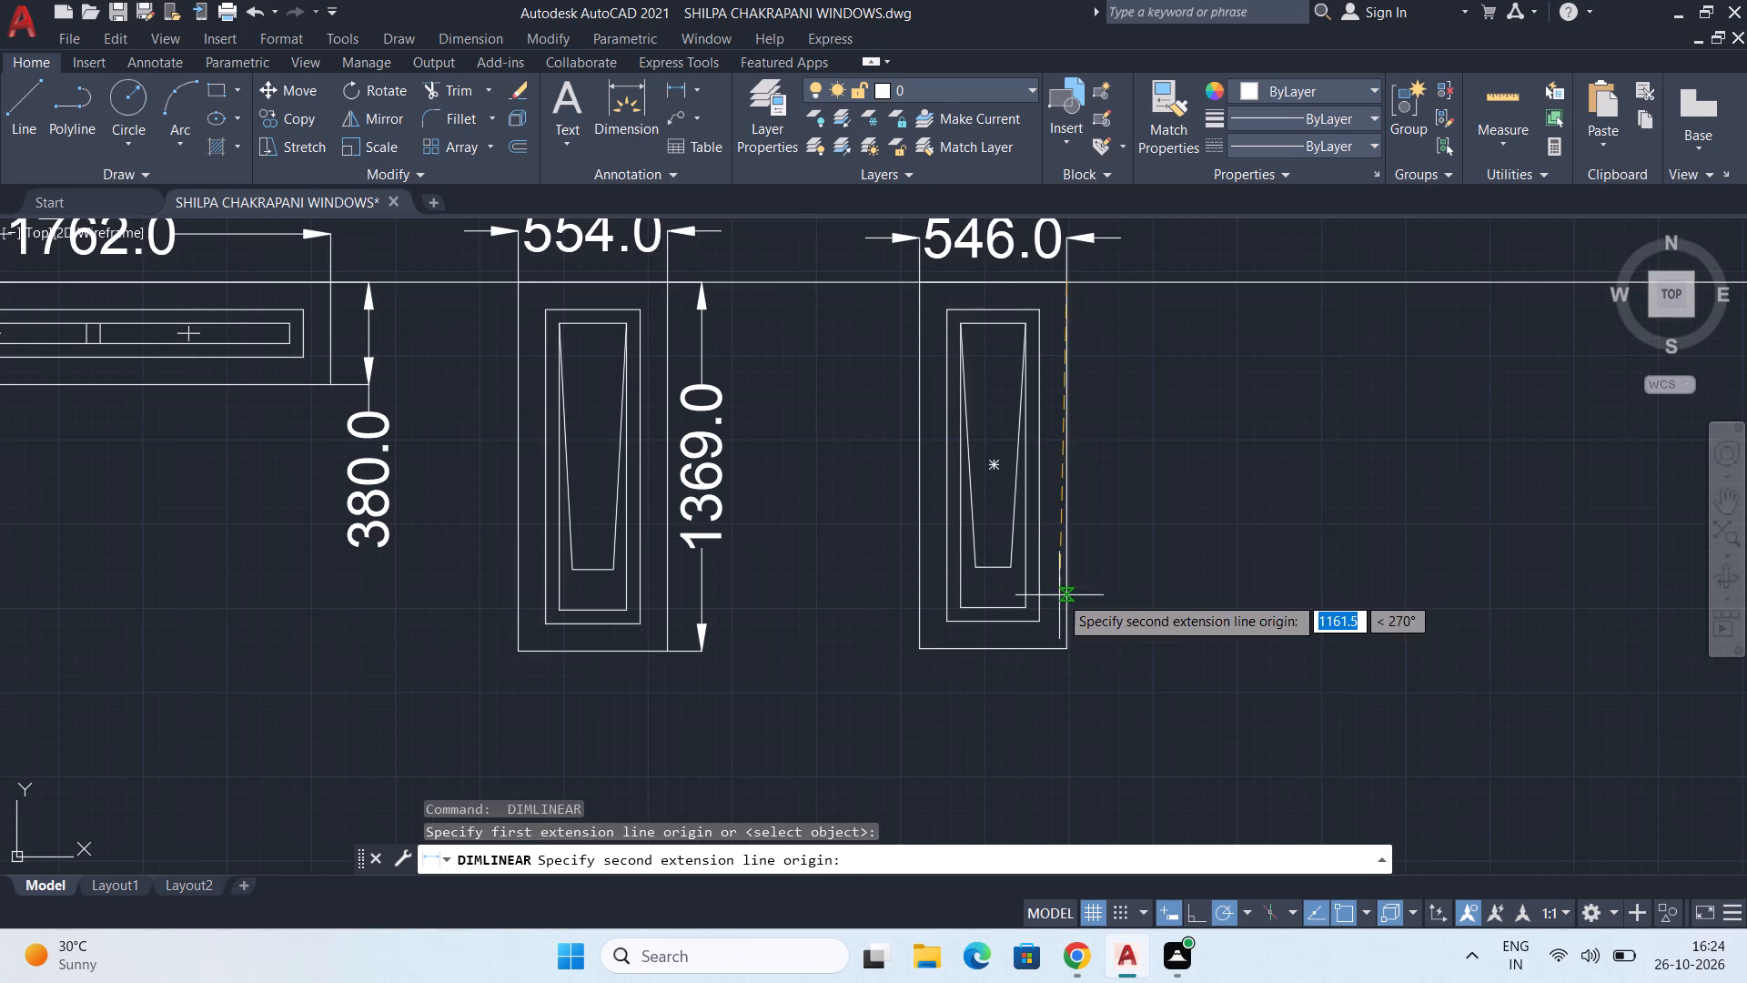
left_click(1065, 654)
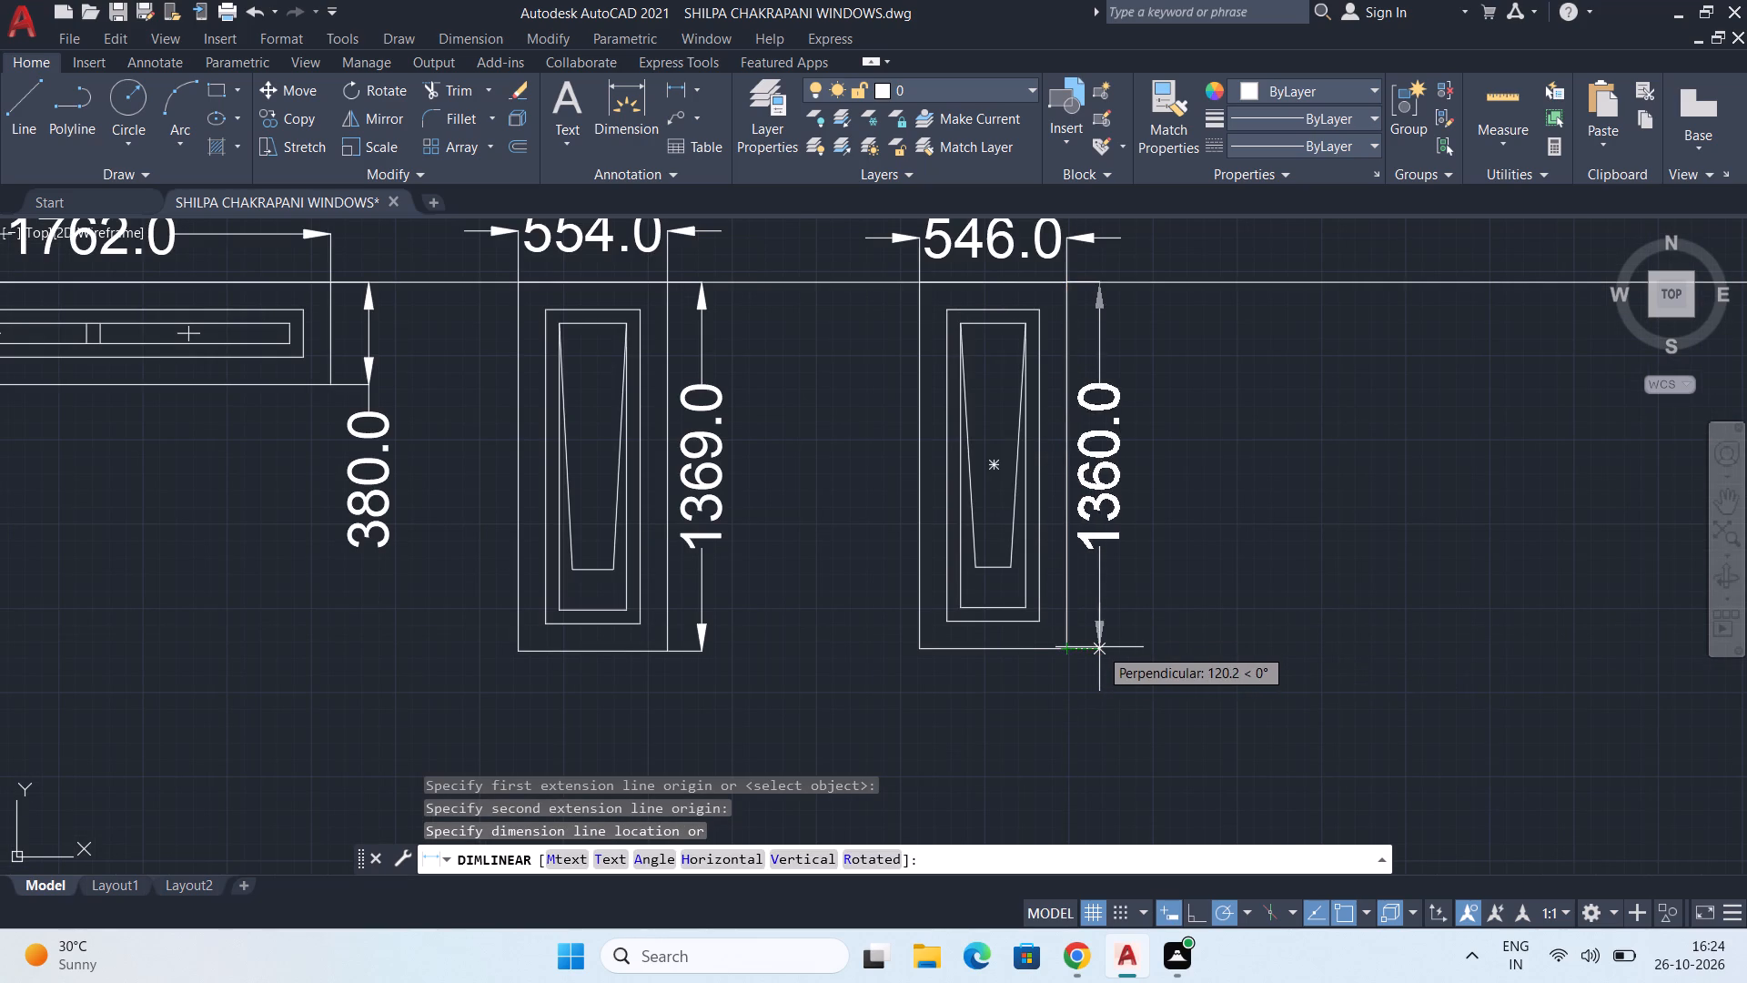
left_click(1101, 647)
Move the 546-wide window with its dimensions horizontally along the common line, closer to the 554-wide window, with Ortho on.
scroll(1104, 641, "down", 1)
left_click(934, 360)
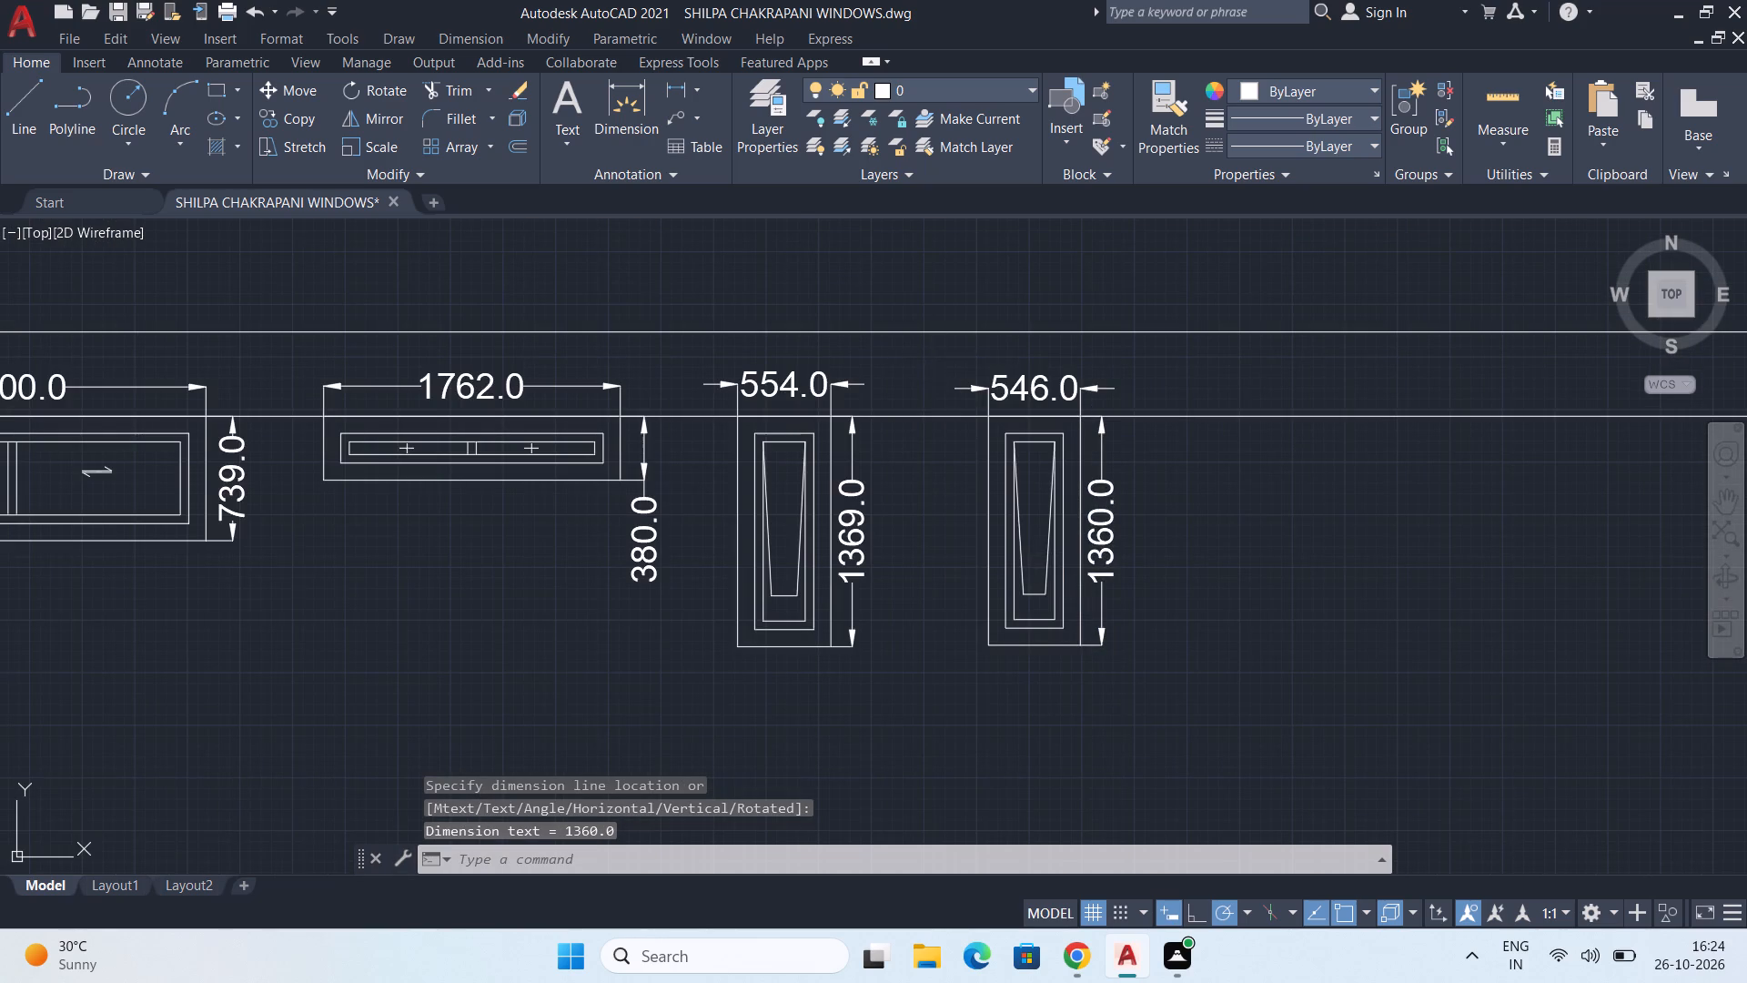
left_click(1193, 682)
key("m")
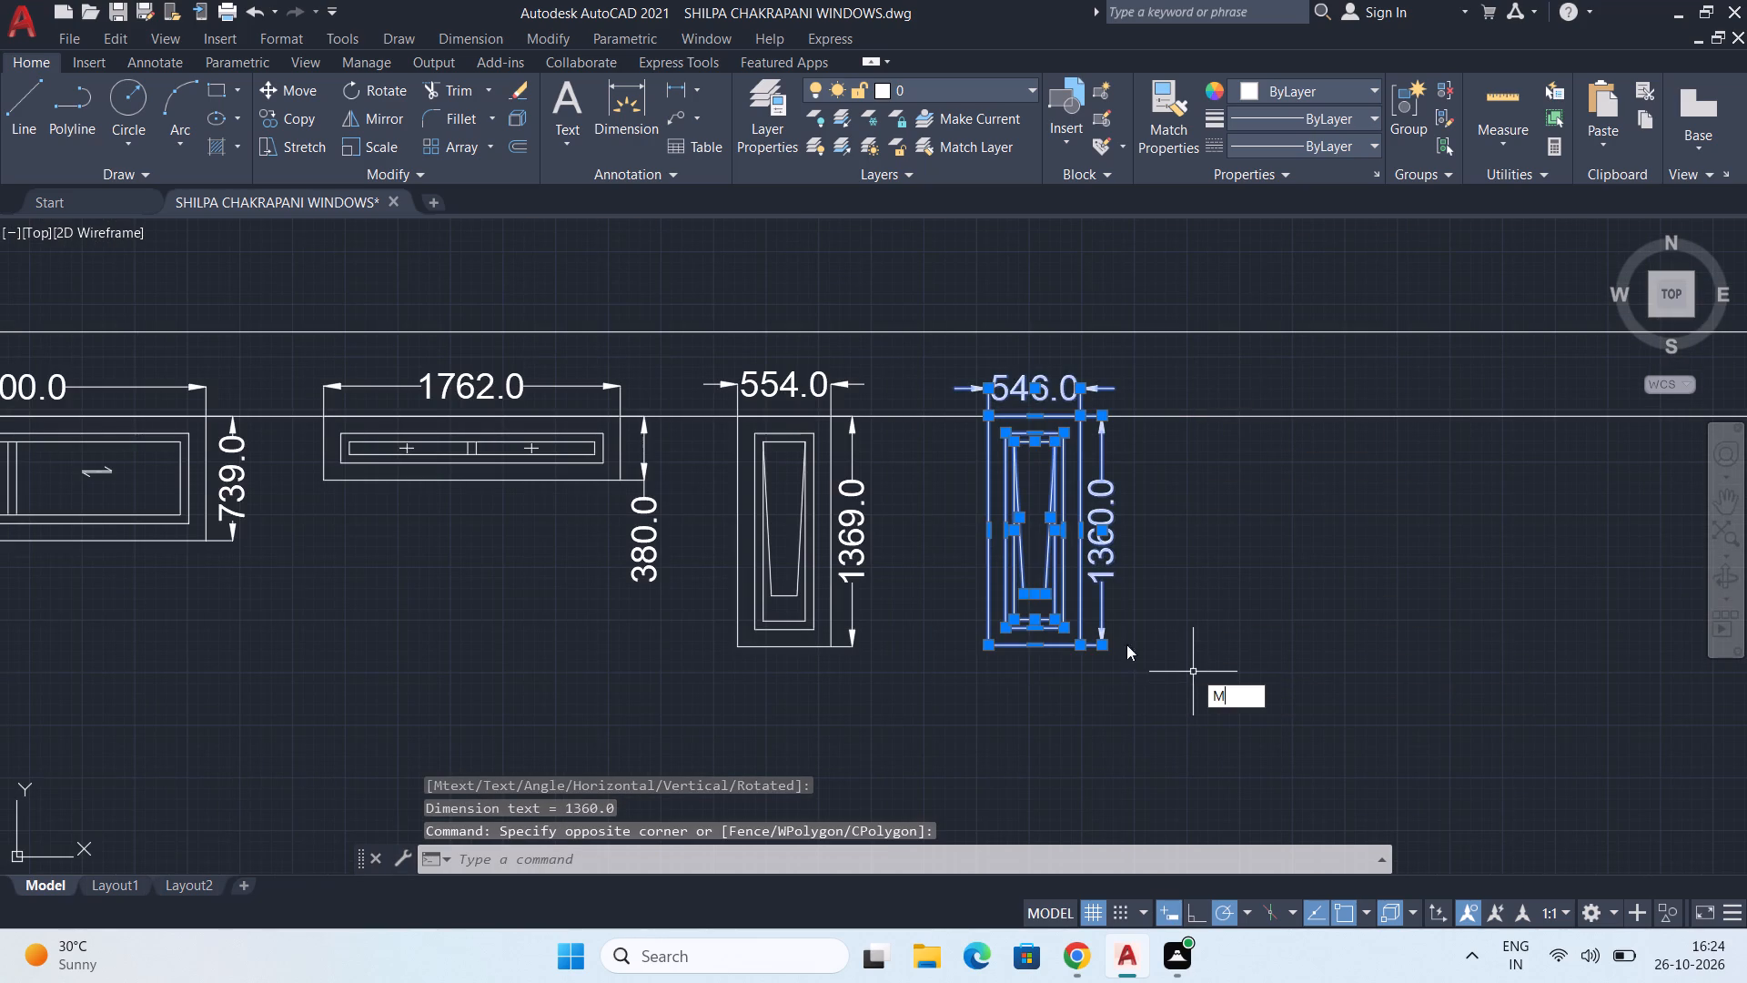
key("Return")
left_click(987, 422)
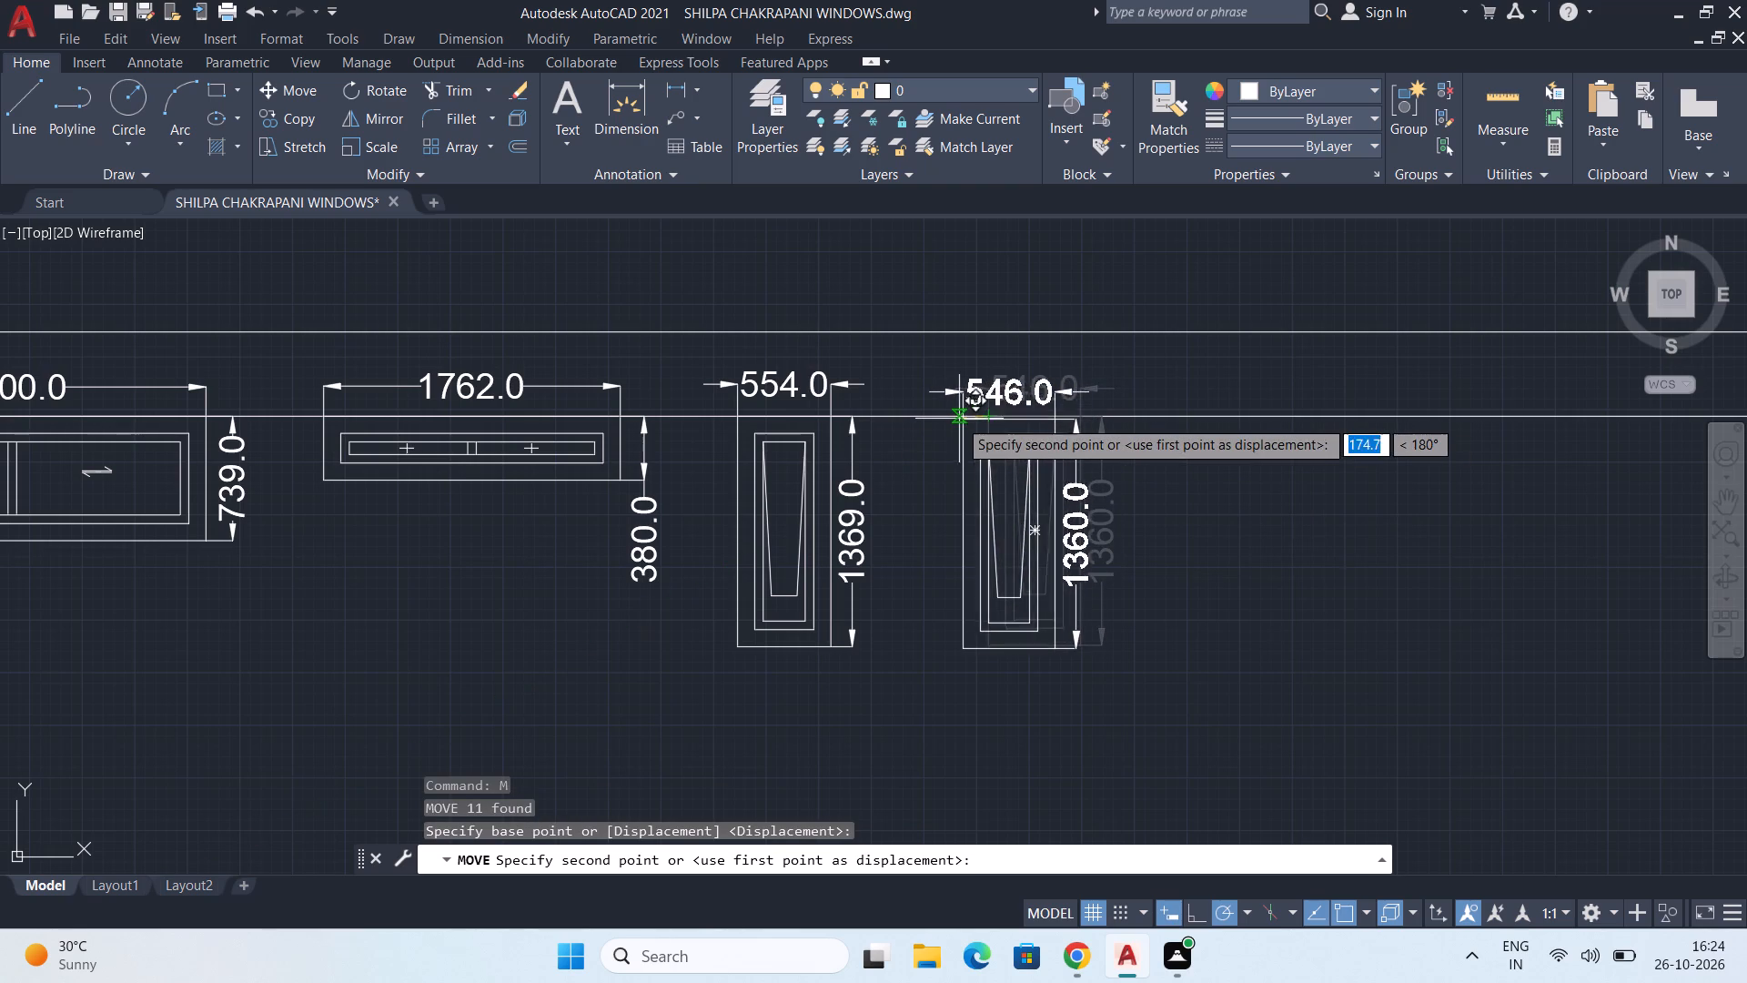
key("F8")
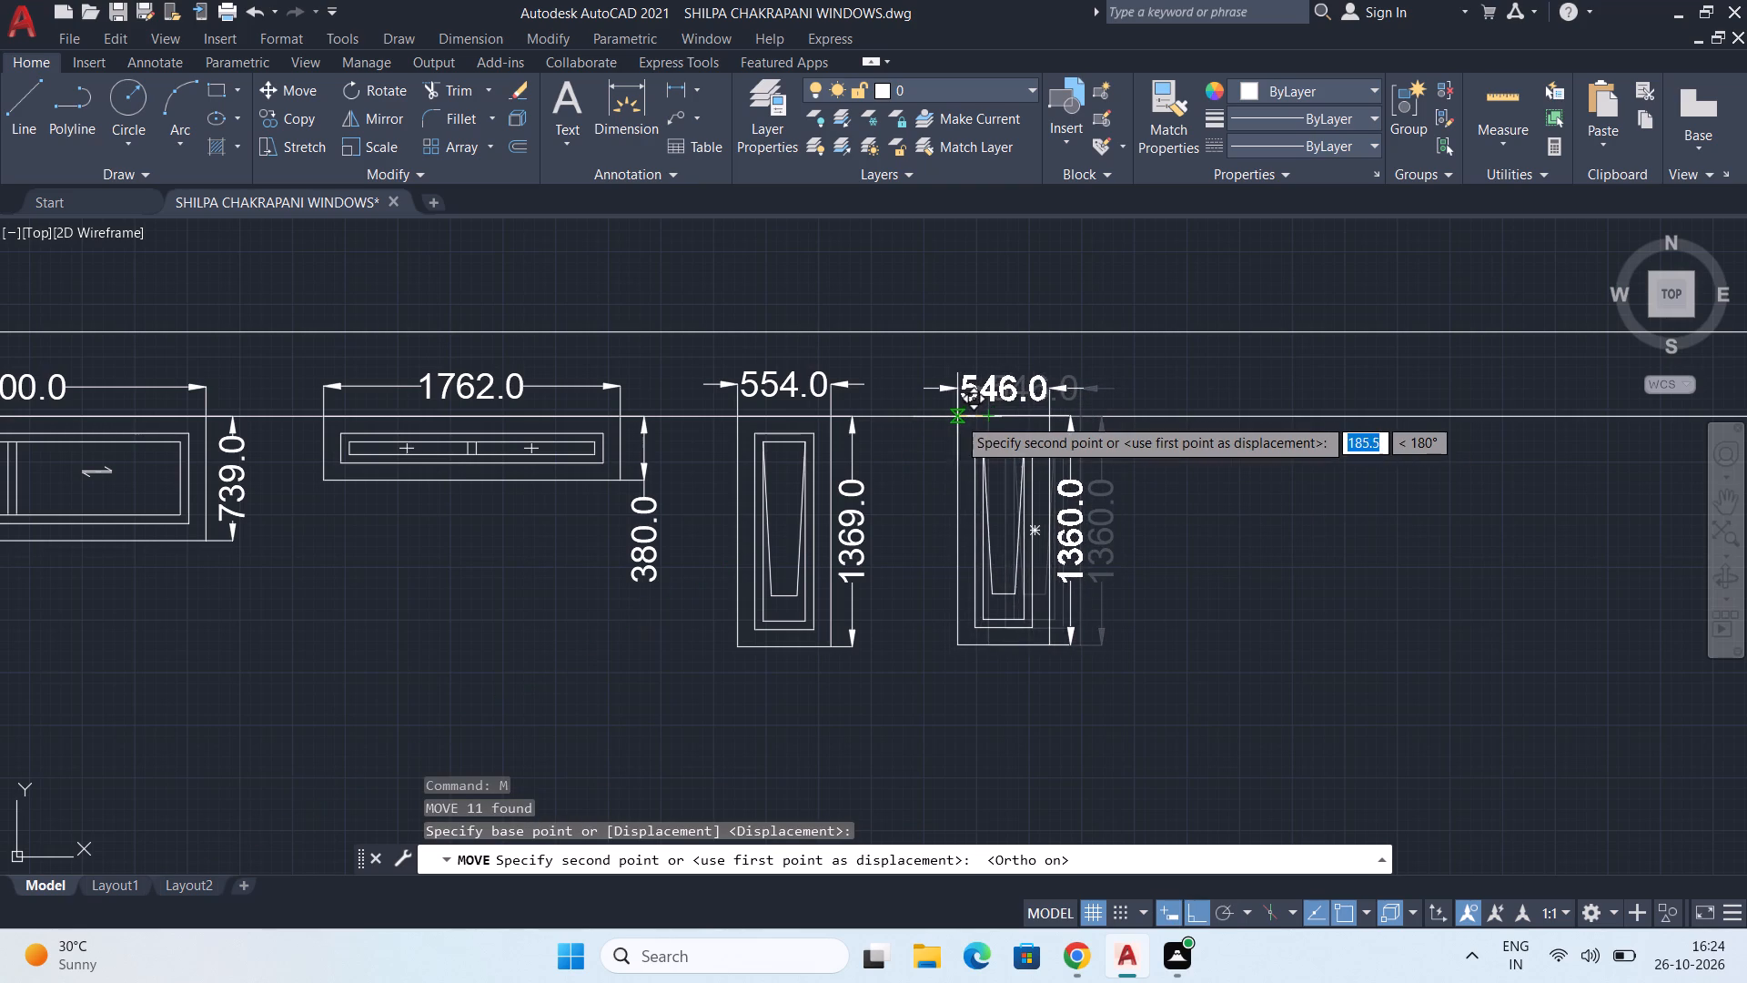
left_click(944, 417)
Draw a 1895 by 3575 rectangle hanging from the lower common horizontal line, spaced just beyond the 546-wide window.
scroll(989, 442, "down", 2)
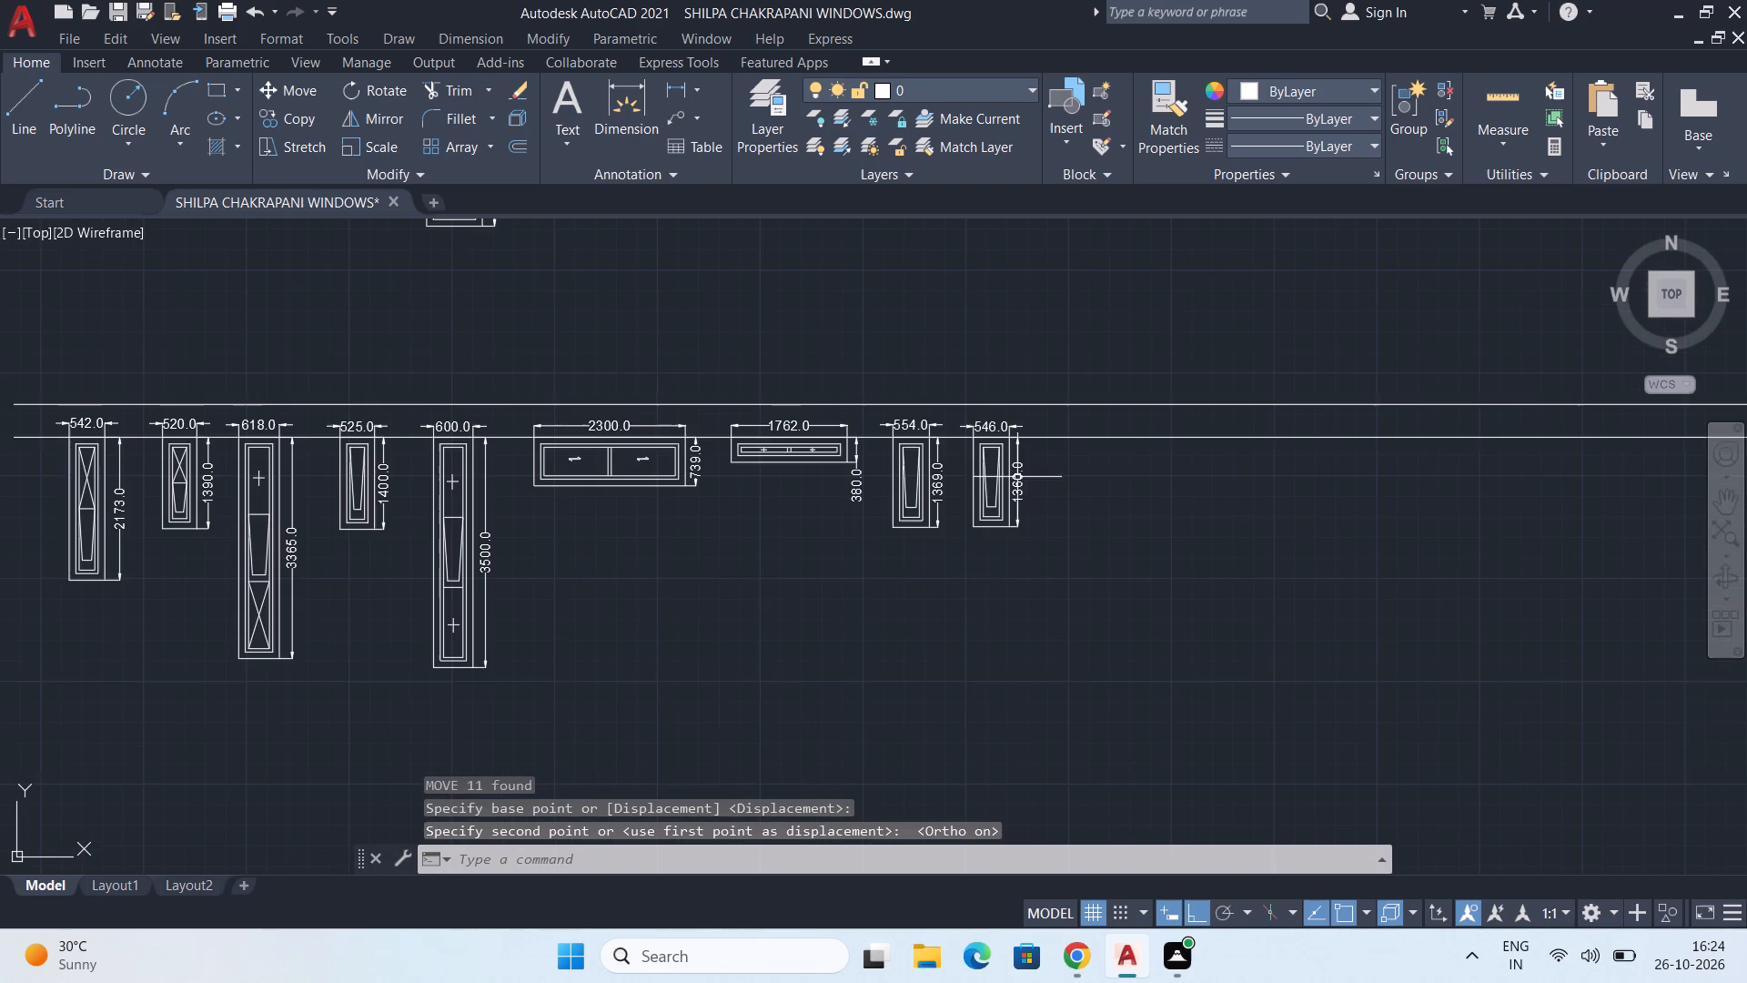
middle_click_drag(1019, 479, 996, 494)
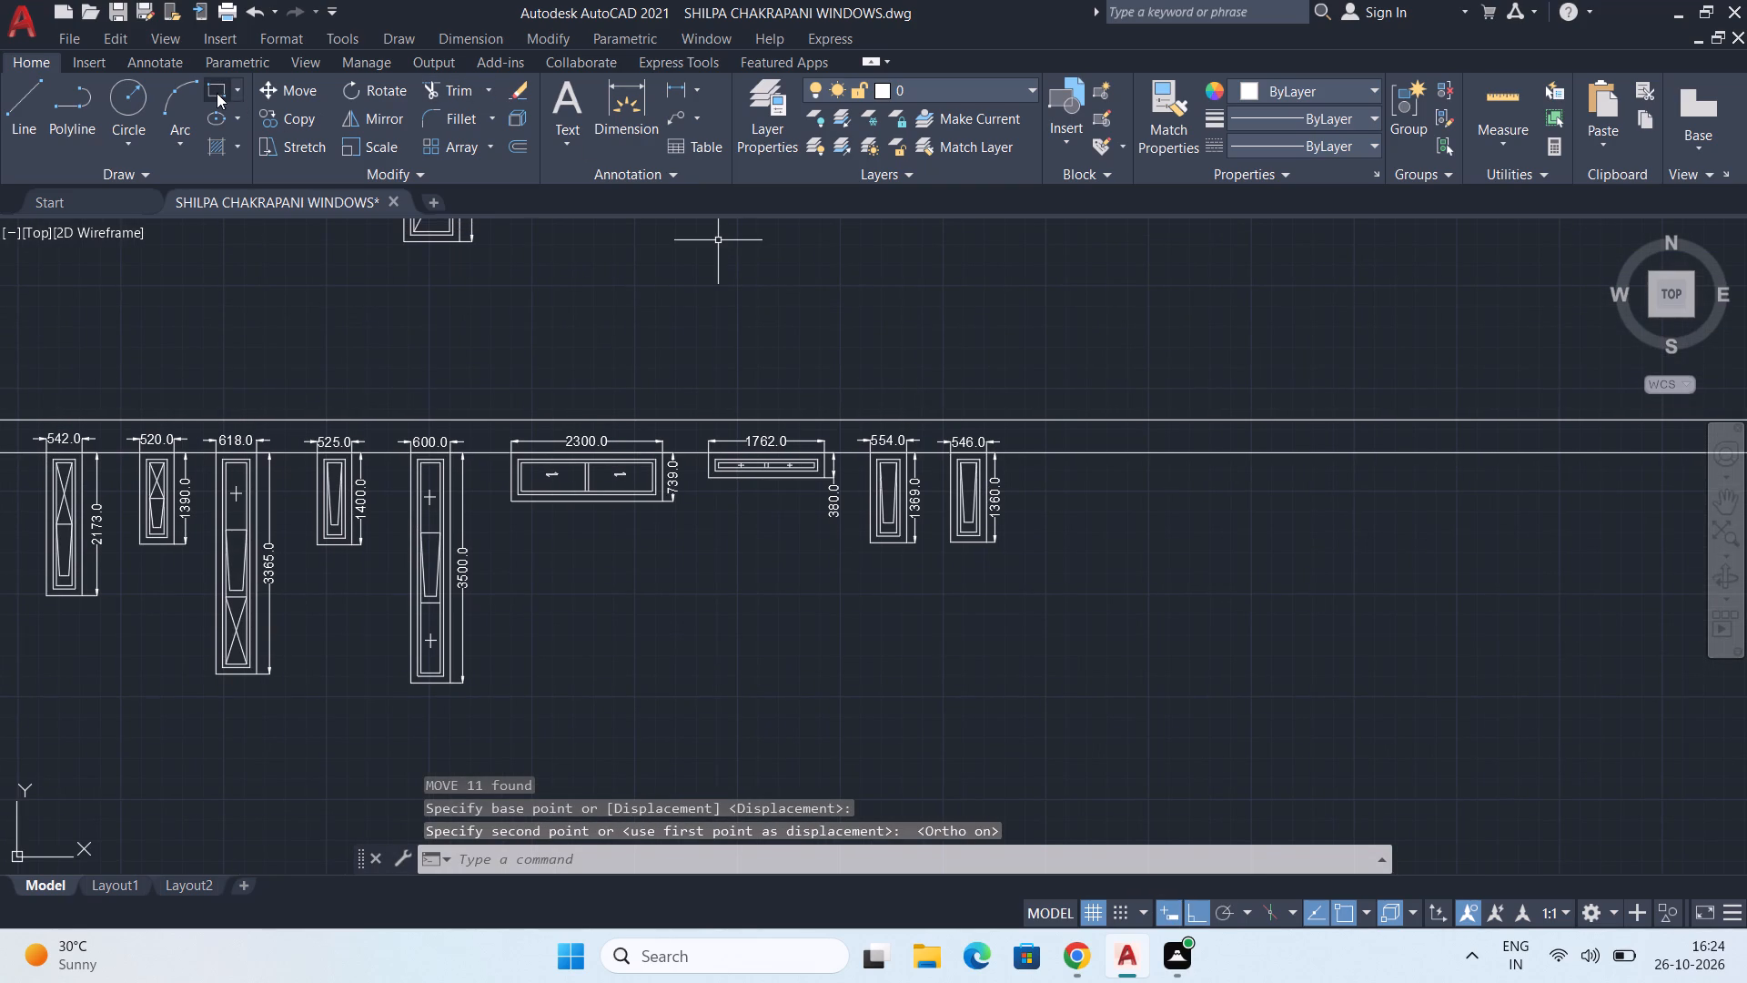
left_click(217, 93)
scroll(1033, 499, "up", 1)
scroll(1040, 496, "down", 5)
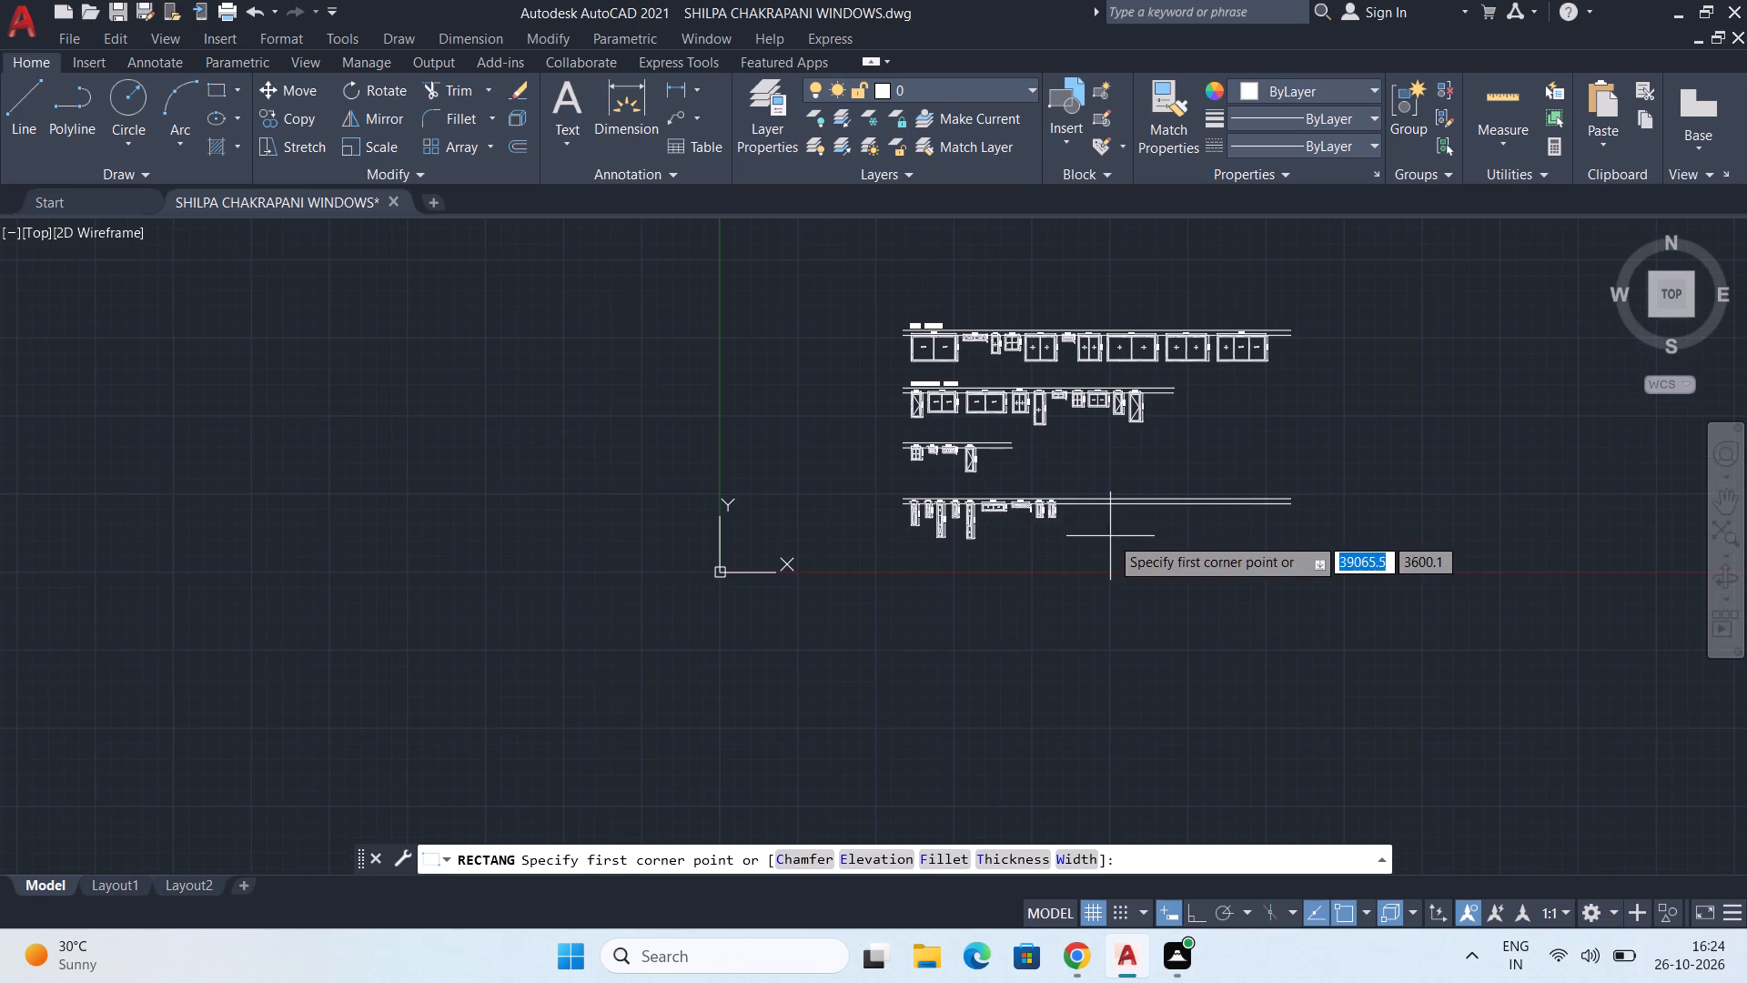
middle_click_drag(1110, 536, 1096, 583)
scroll(1072, 576, "up", 4)
middle_click_drag(1023, 560, 984, 553)
middle_click_drag(1027, 527, 993, 495)
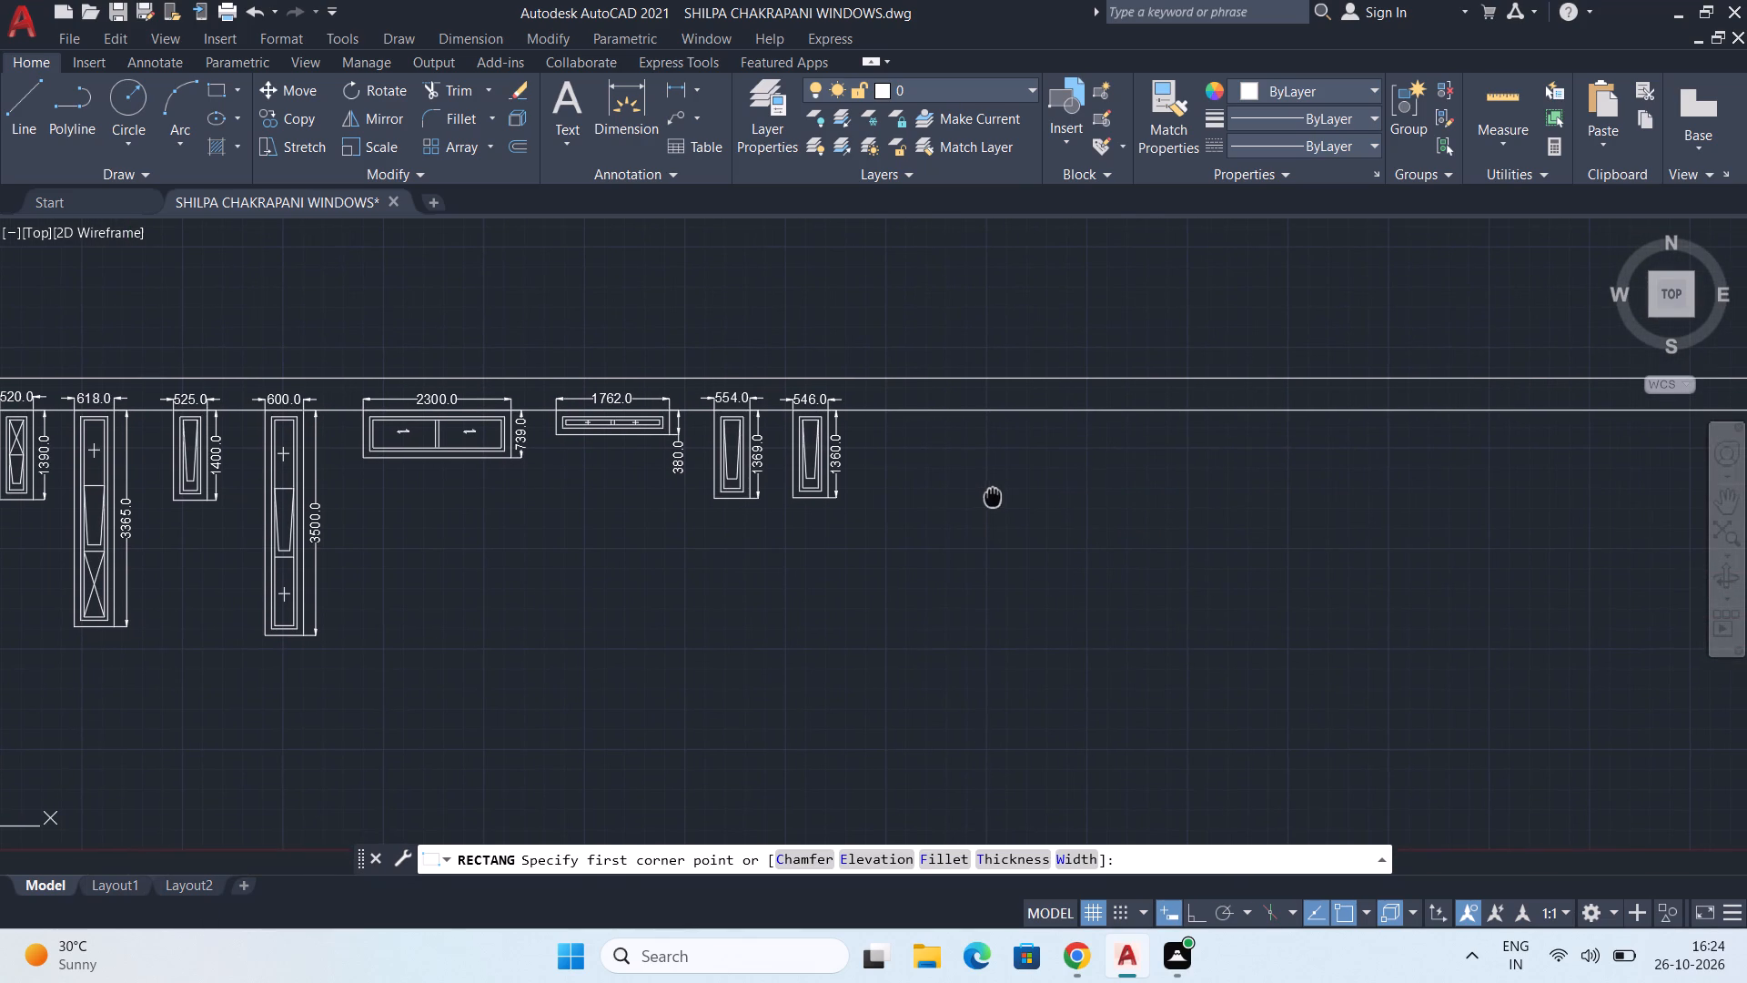
middle_click_drag(993, 495, 991, 495)
scroll(906, 470, "down", 3)
scroll(726, 478, "up", 2)
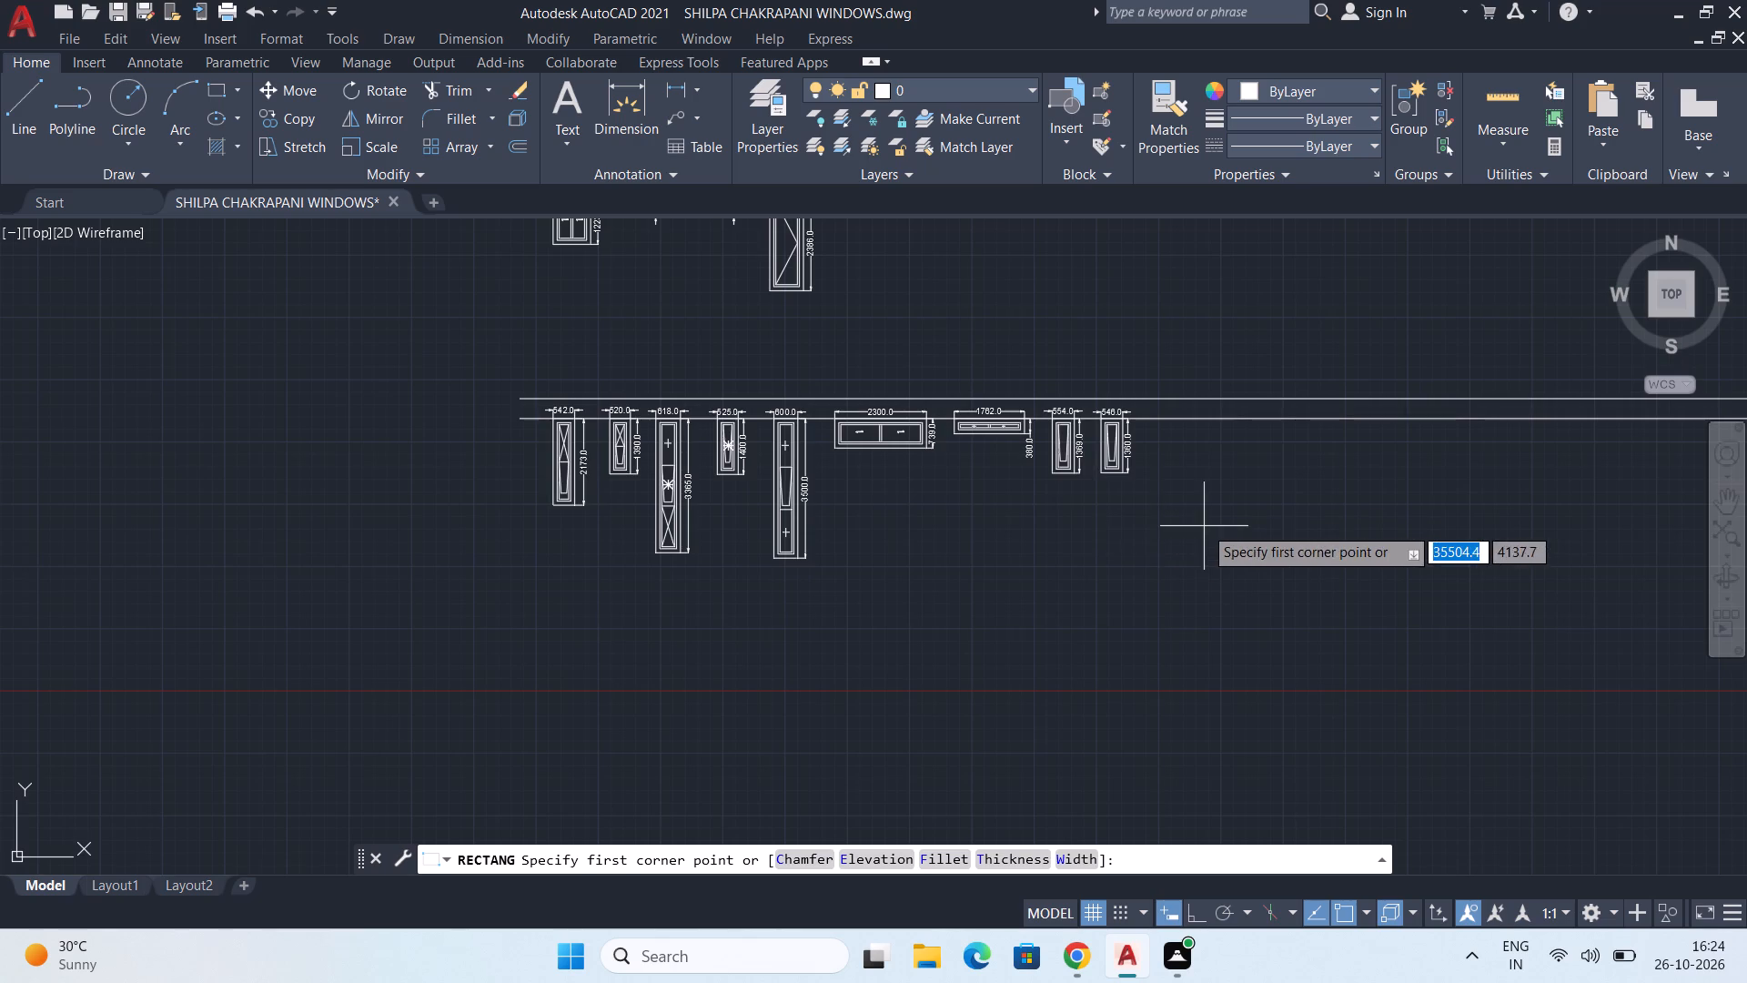
scroll(1204, 526, "down", 1)
middle_click_drag(1247, 538, 1099, 648)
scroll(1101, 619, "down", 1)
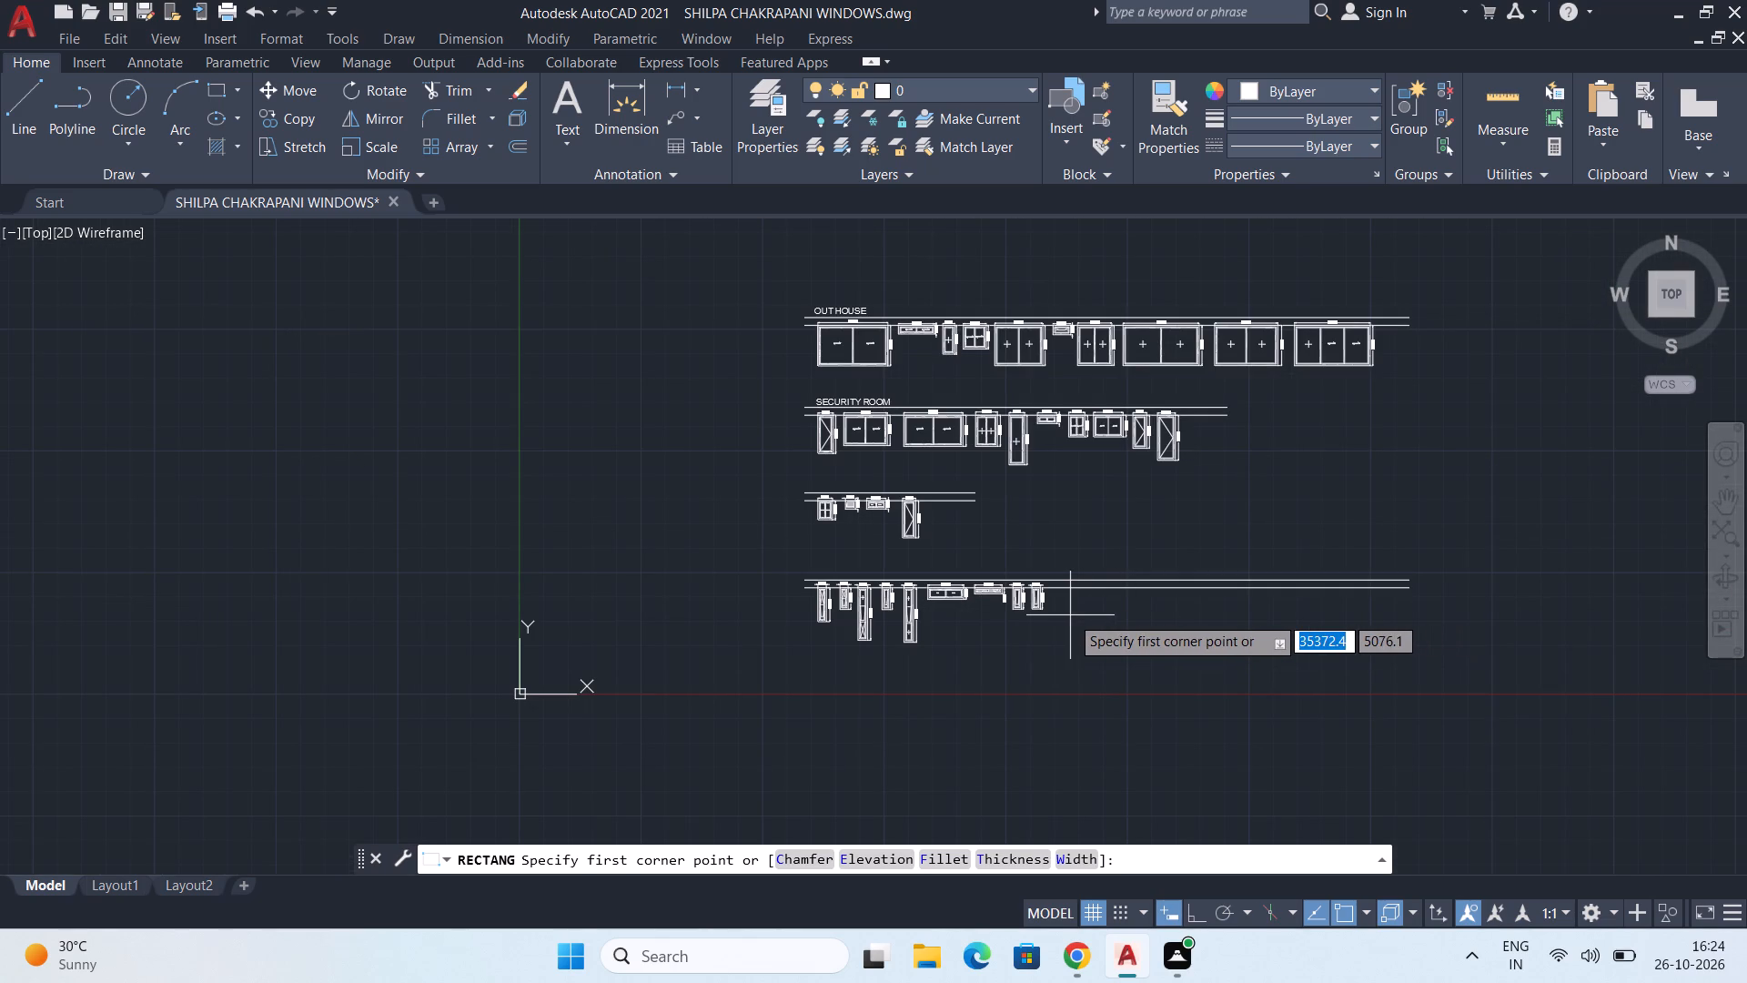
scroll(1081, 613, "up", 1)
middle_click_drag(1102, 638, 1049, 608)
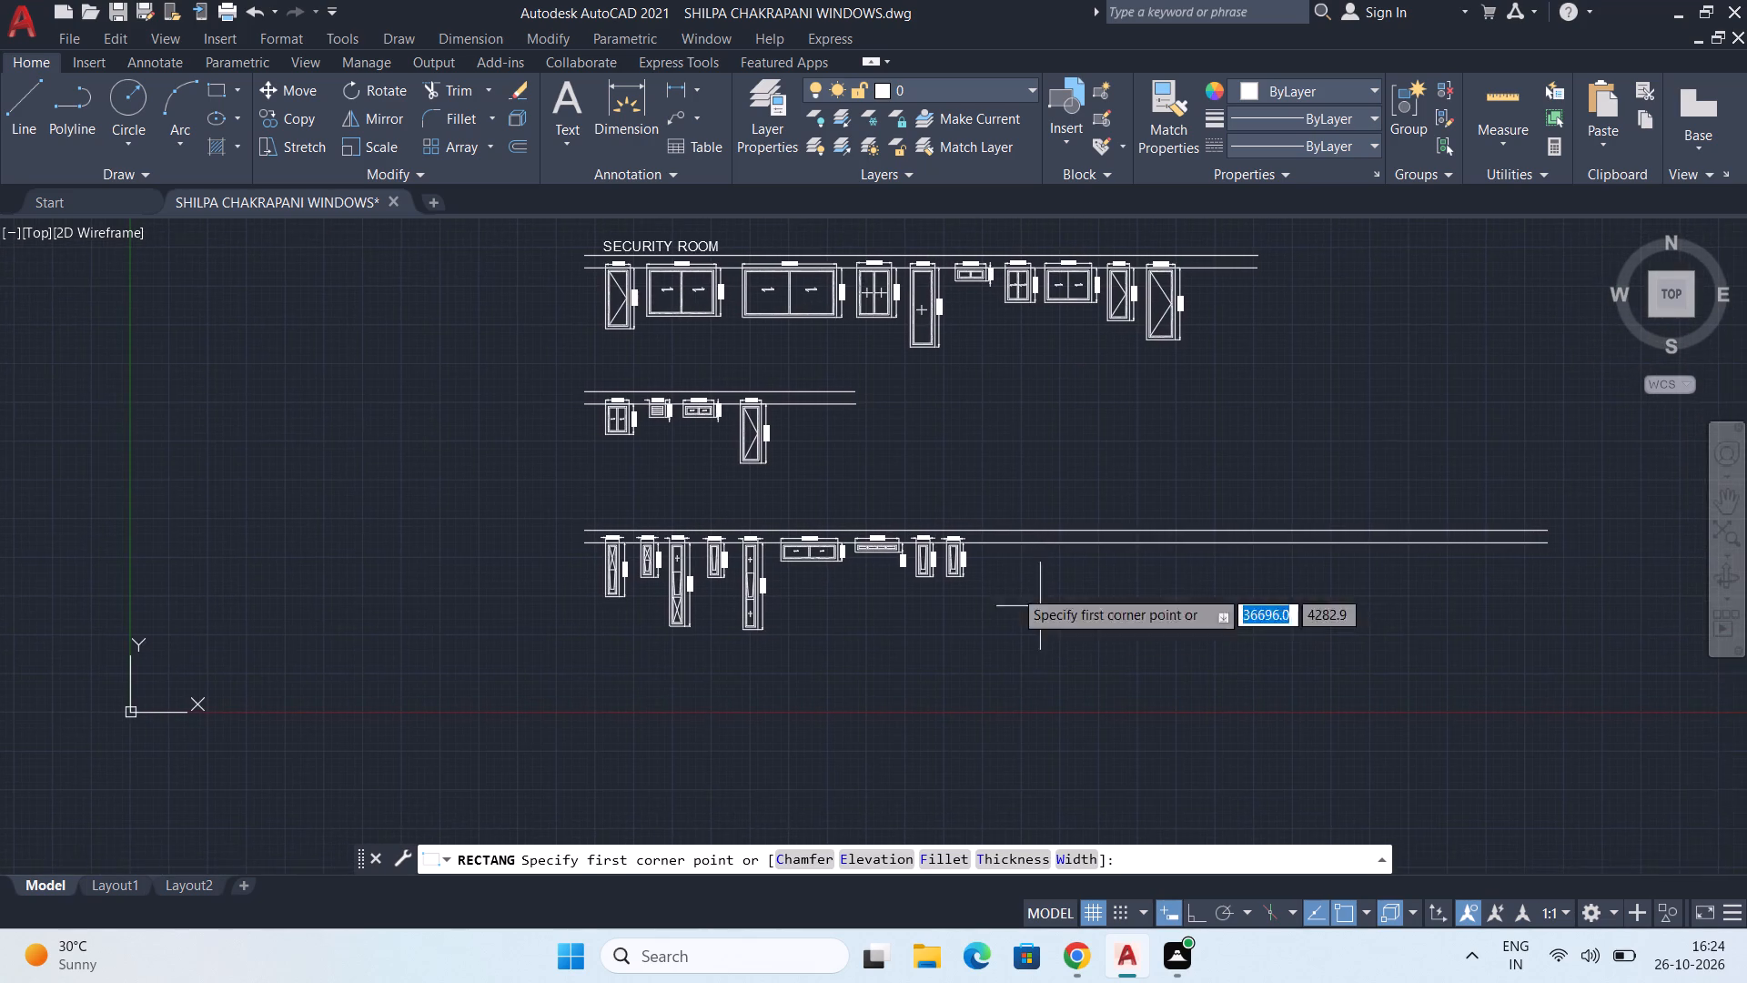
scroll(914, 531, "up", 1)
middle_click_drag(1071, 594, 826, 462)
scroll(743, 421, "up", 2)
middle_click_drag(756, 434, 715, 438)
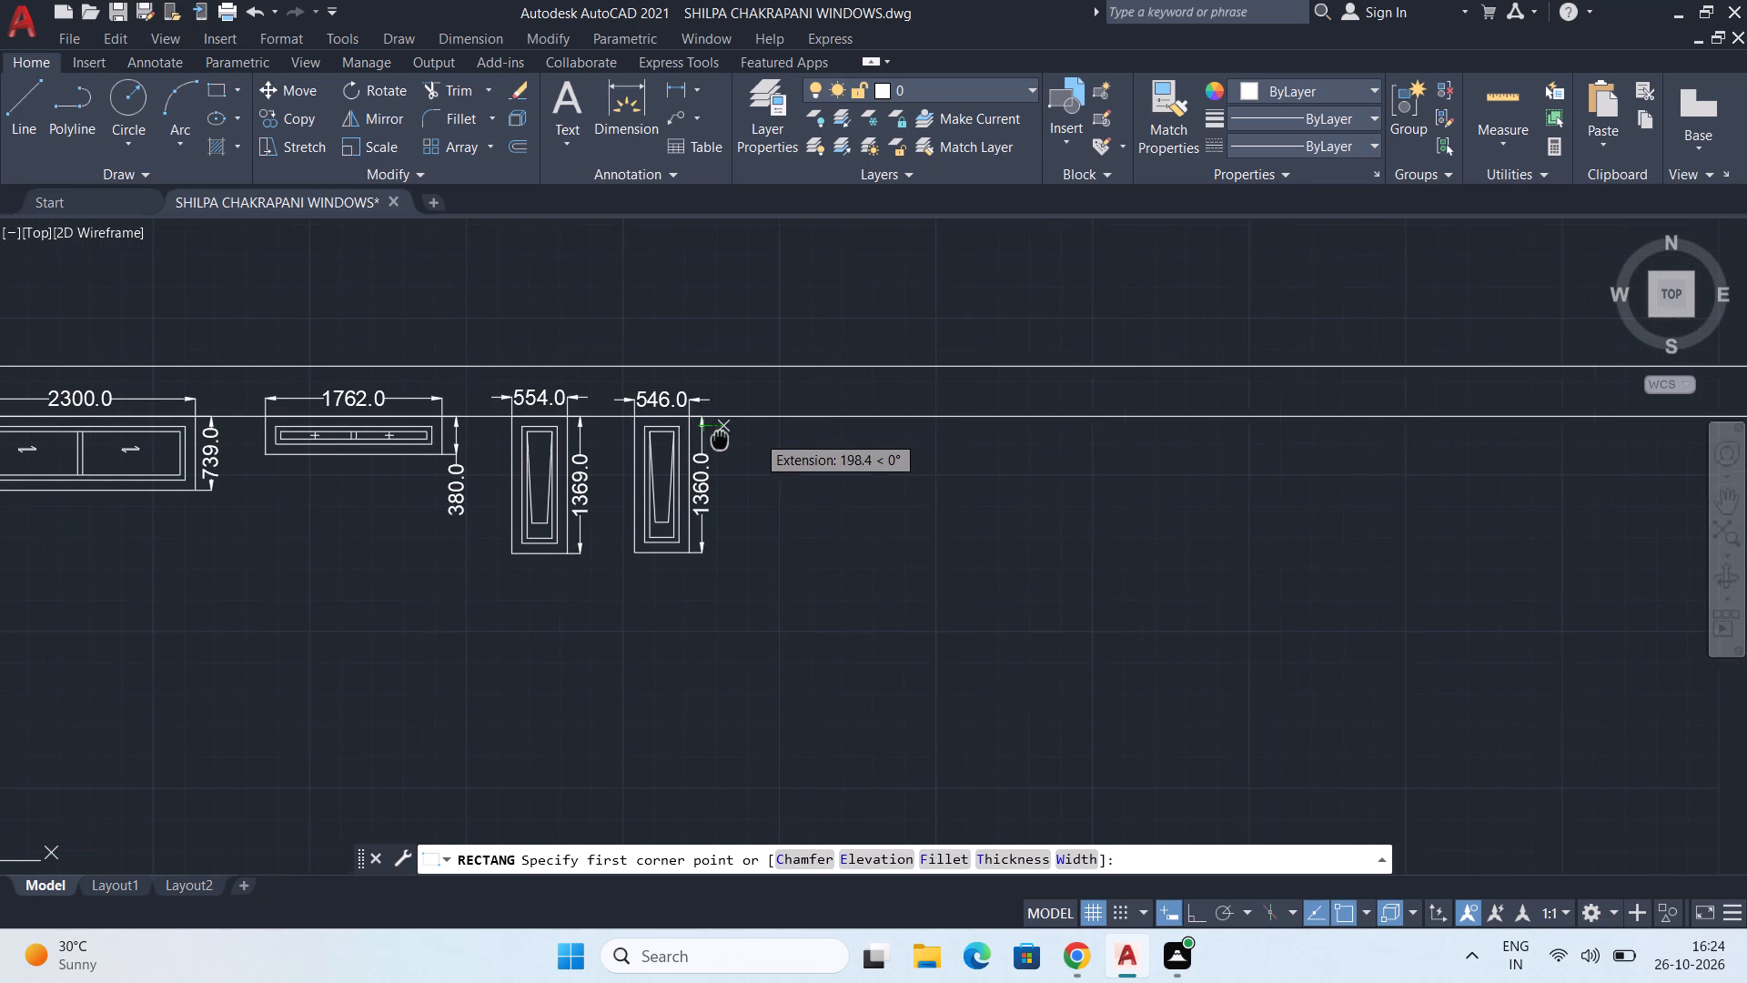
middle_click_drag(715, 438, 712, 468)
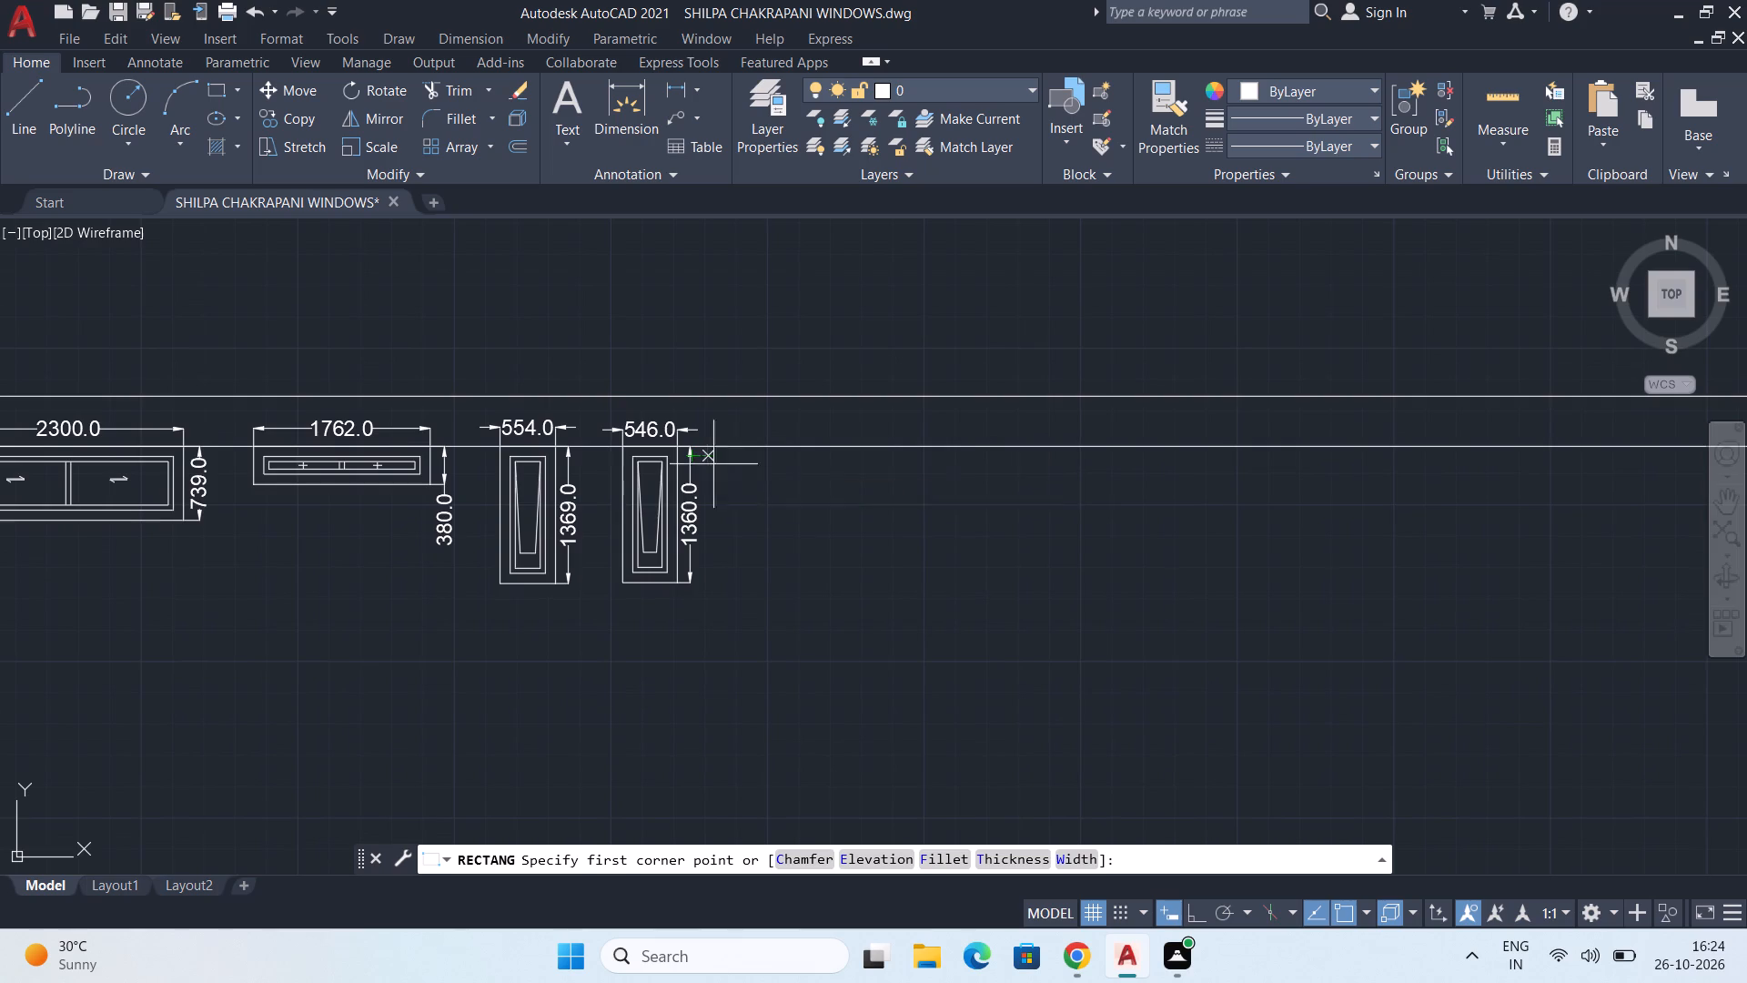
scroll(750, 456, "up", 2)
middle_click_drag(747, 515, 877, 508)
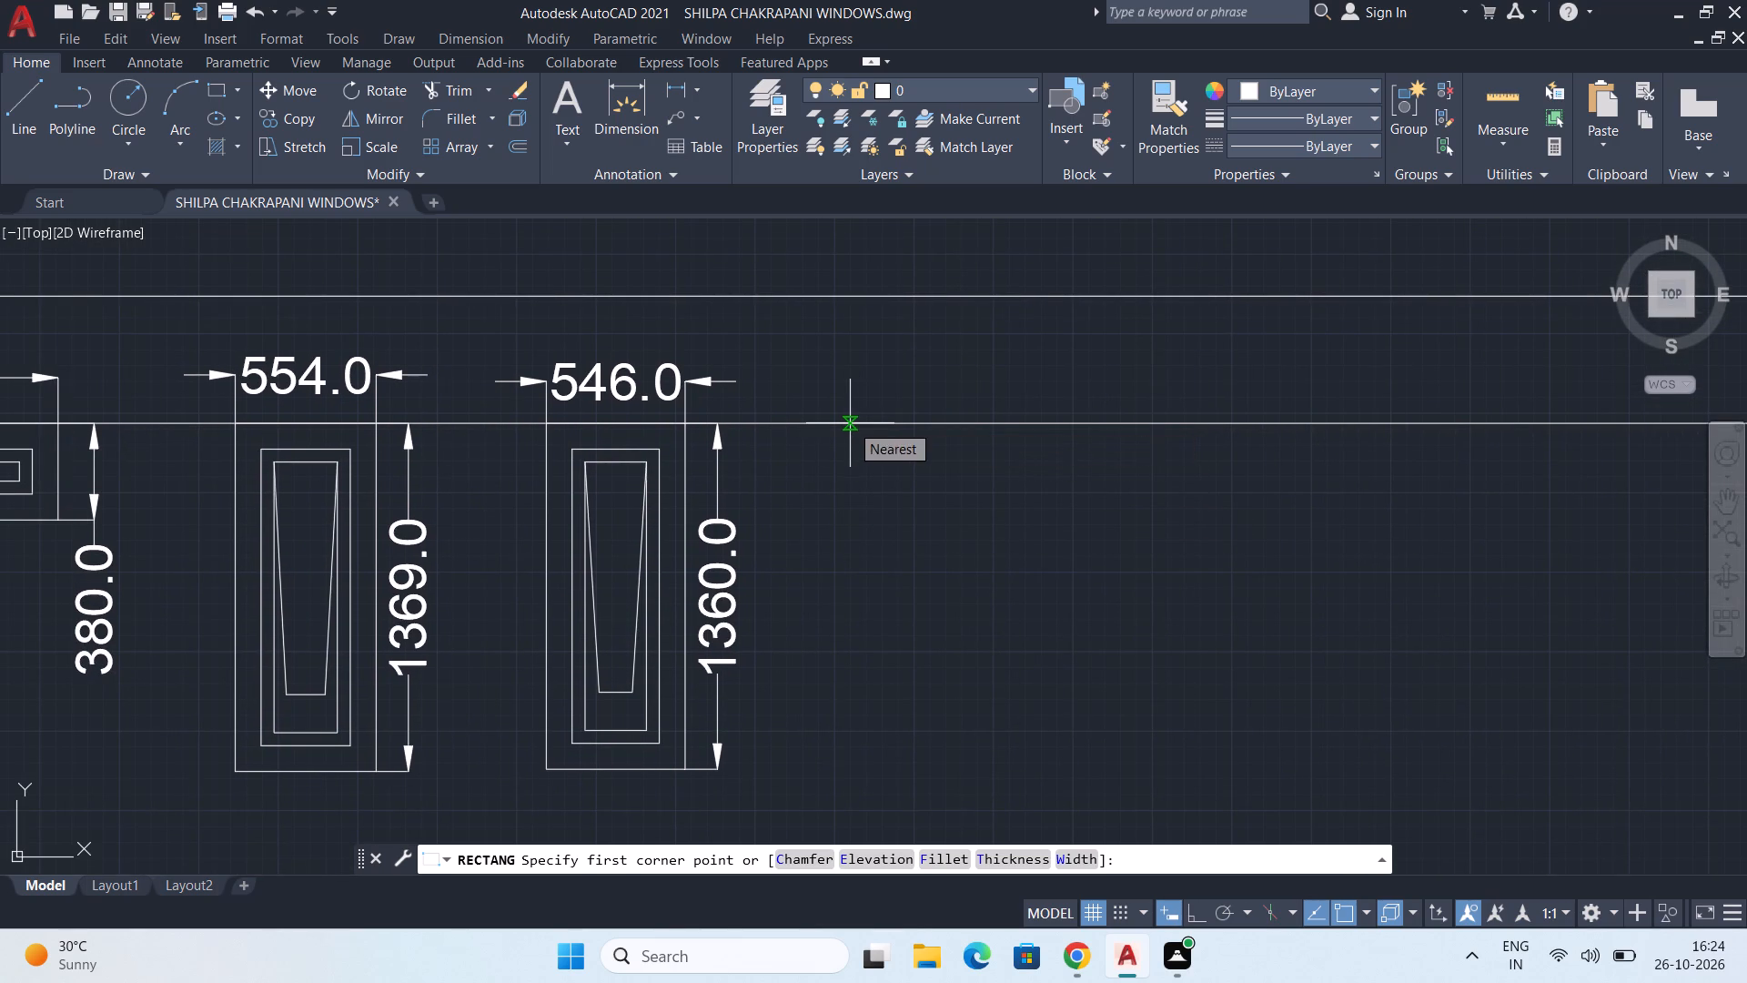
left_click(850, 423)
scroll(1035, 620, "down", 2)
middle_click_drag(1065, 662, 993, 614)
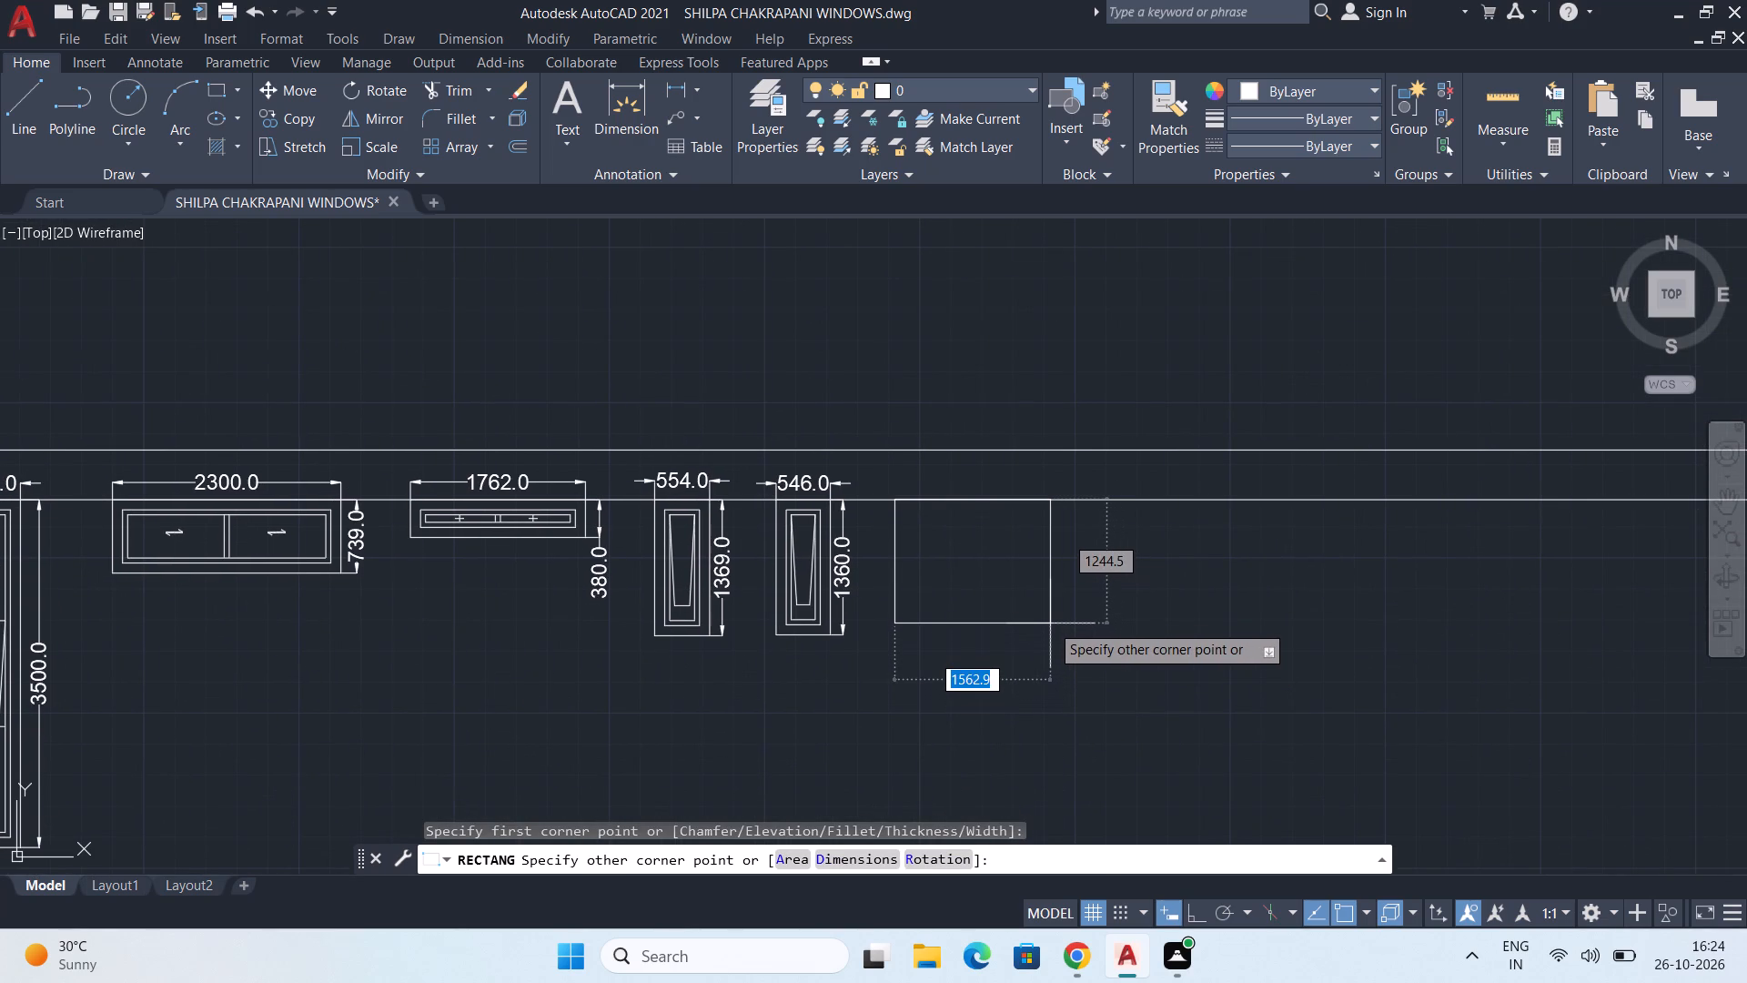
type("1895")
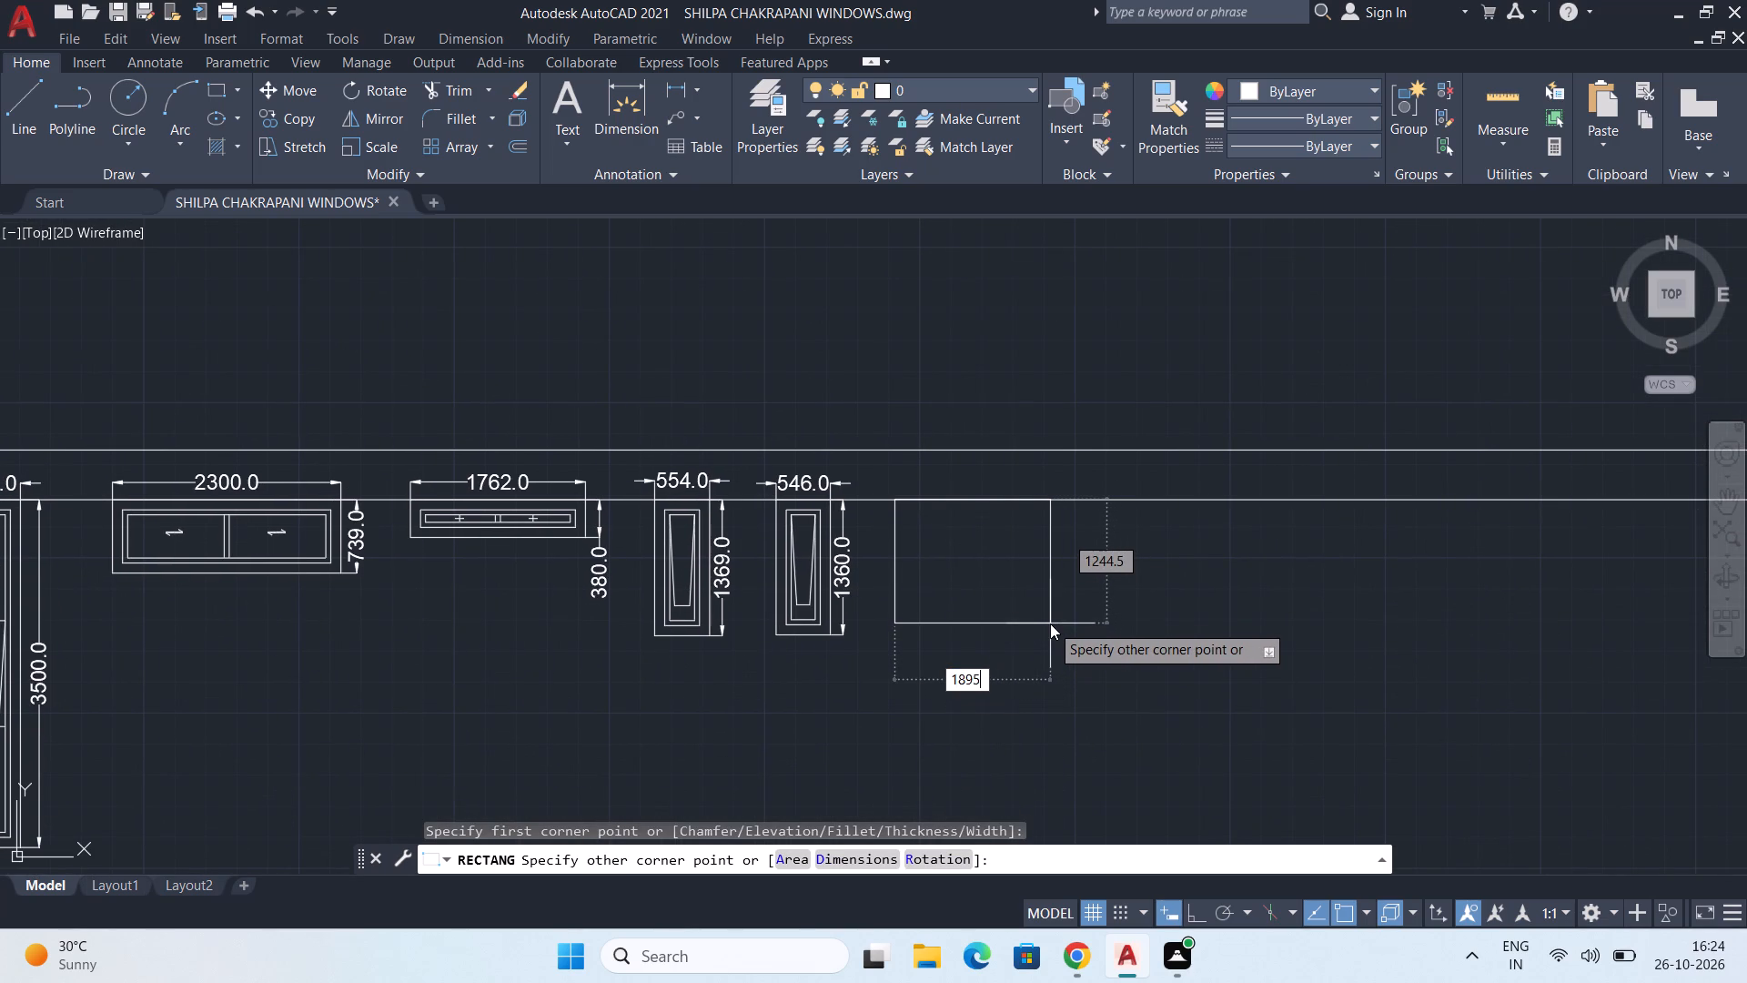
key("Tab")
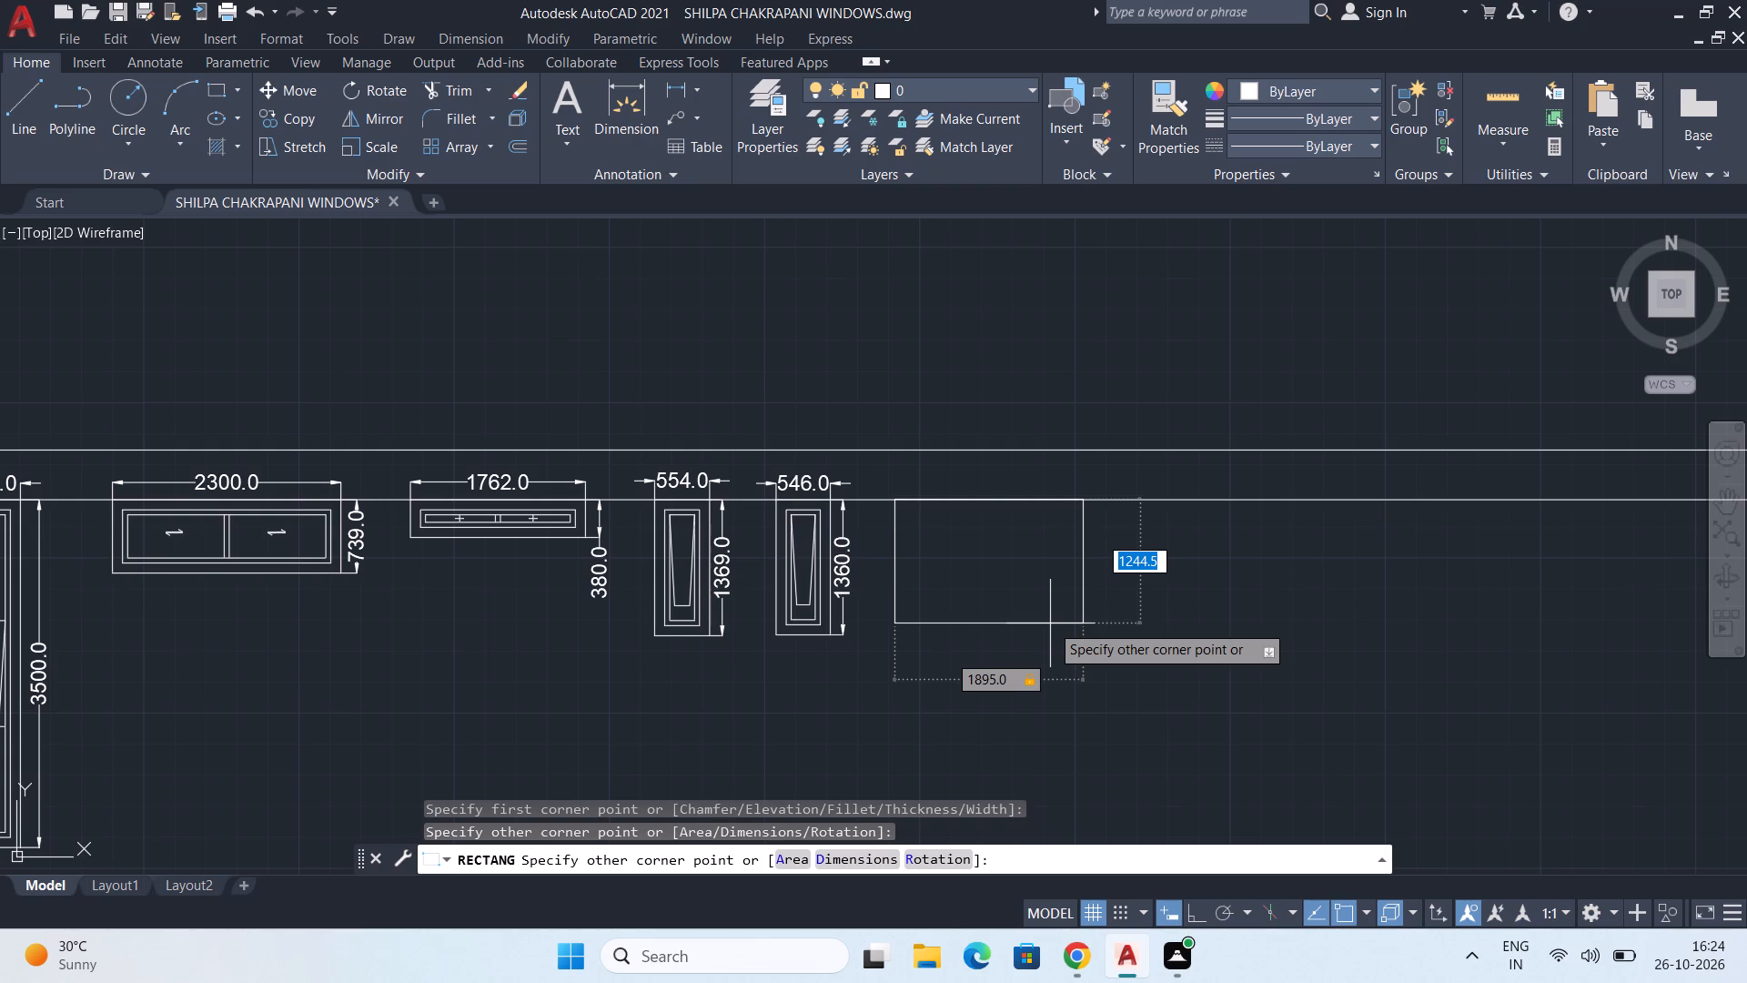
type("3575")
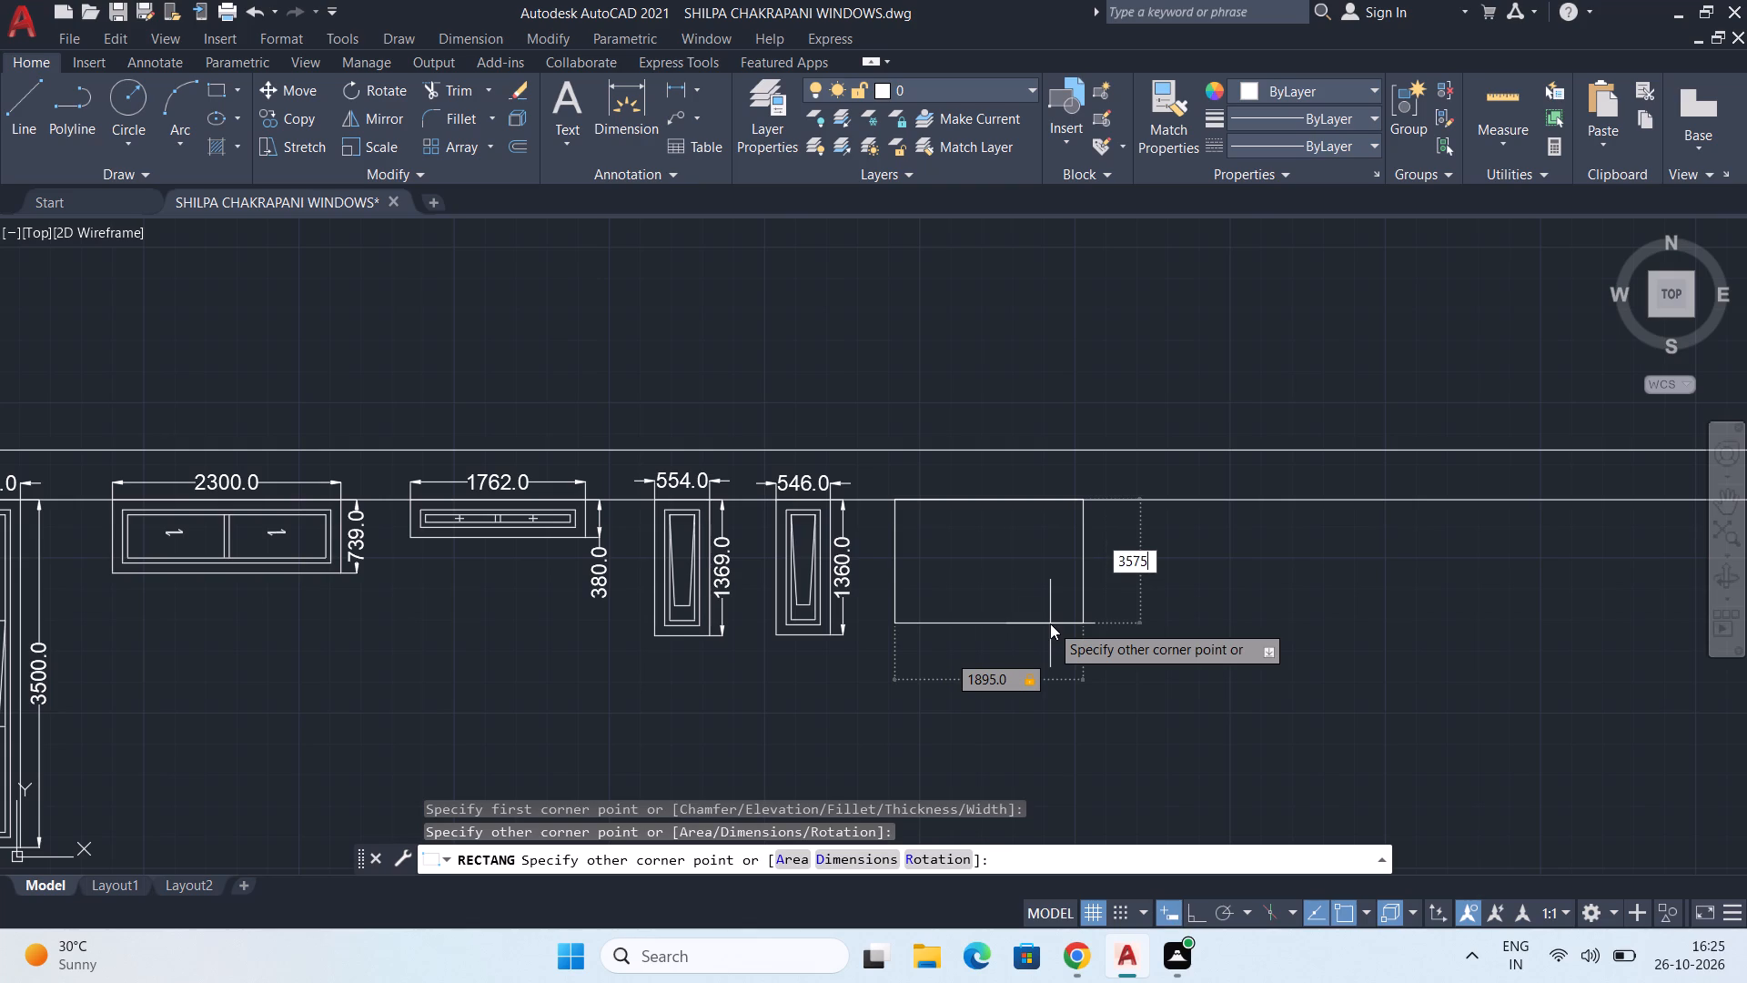
key("Return")
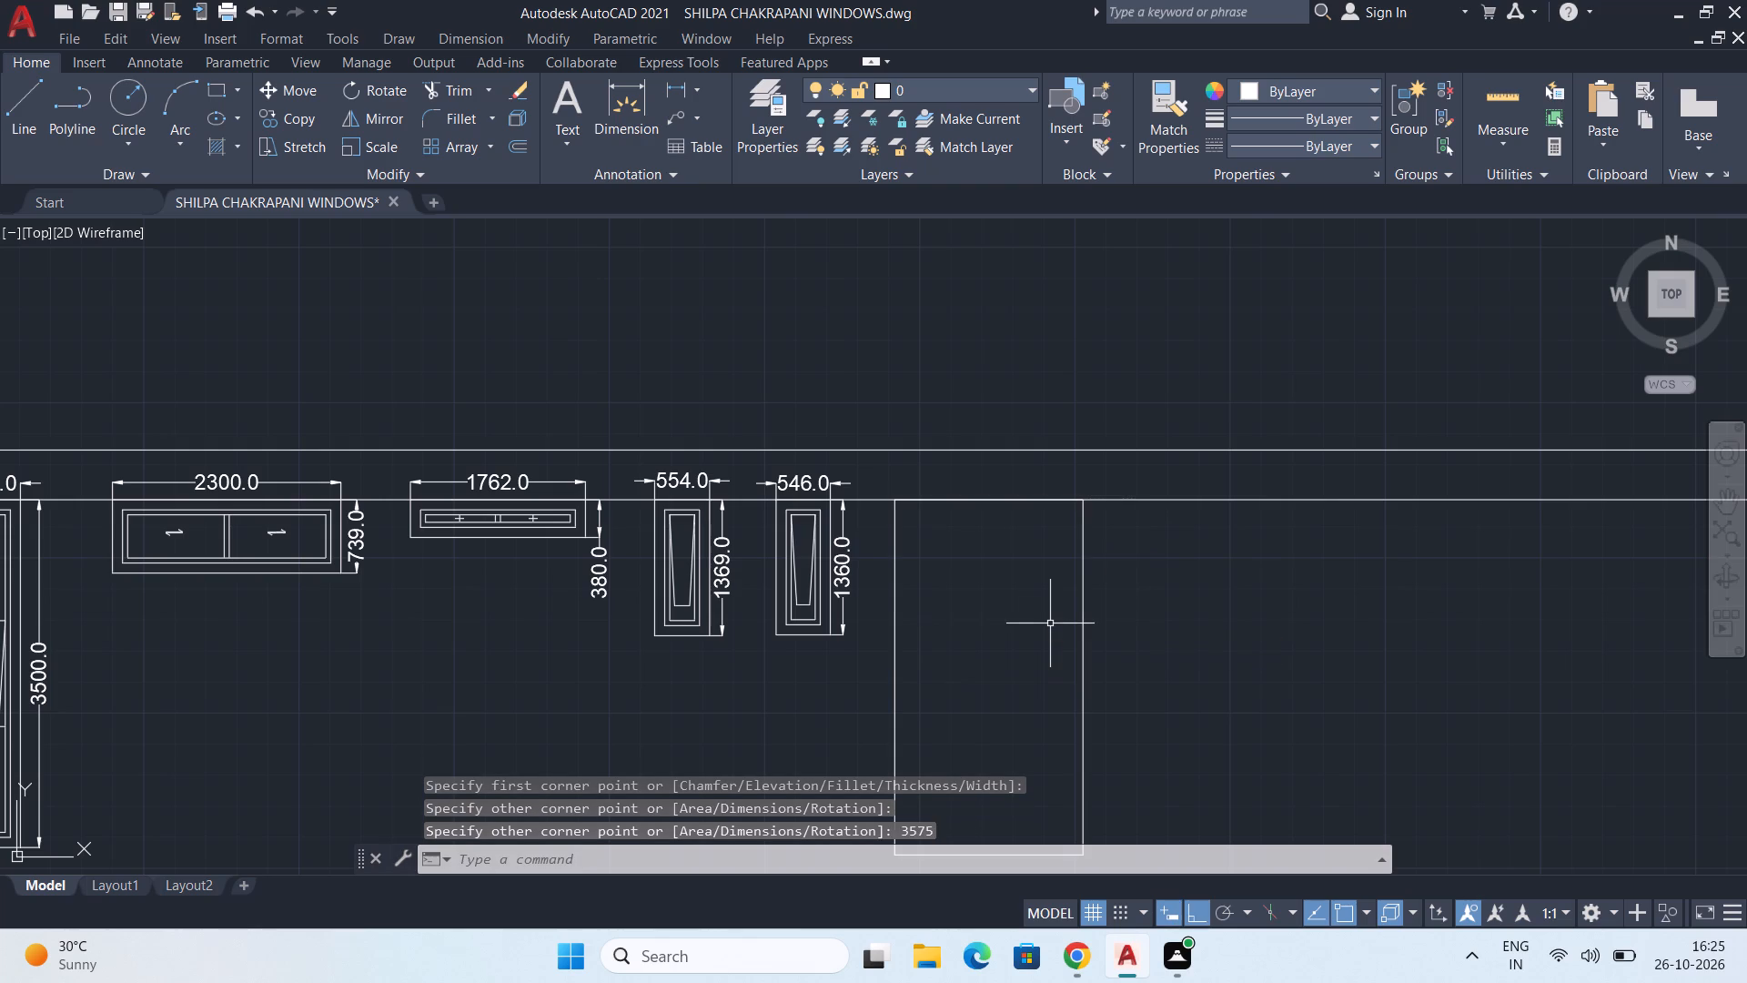
Offset the new rectangle inward by 101.6, and offset the resulting inner frame inward by a further 50.8.
type("OFF")
key("Return")
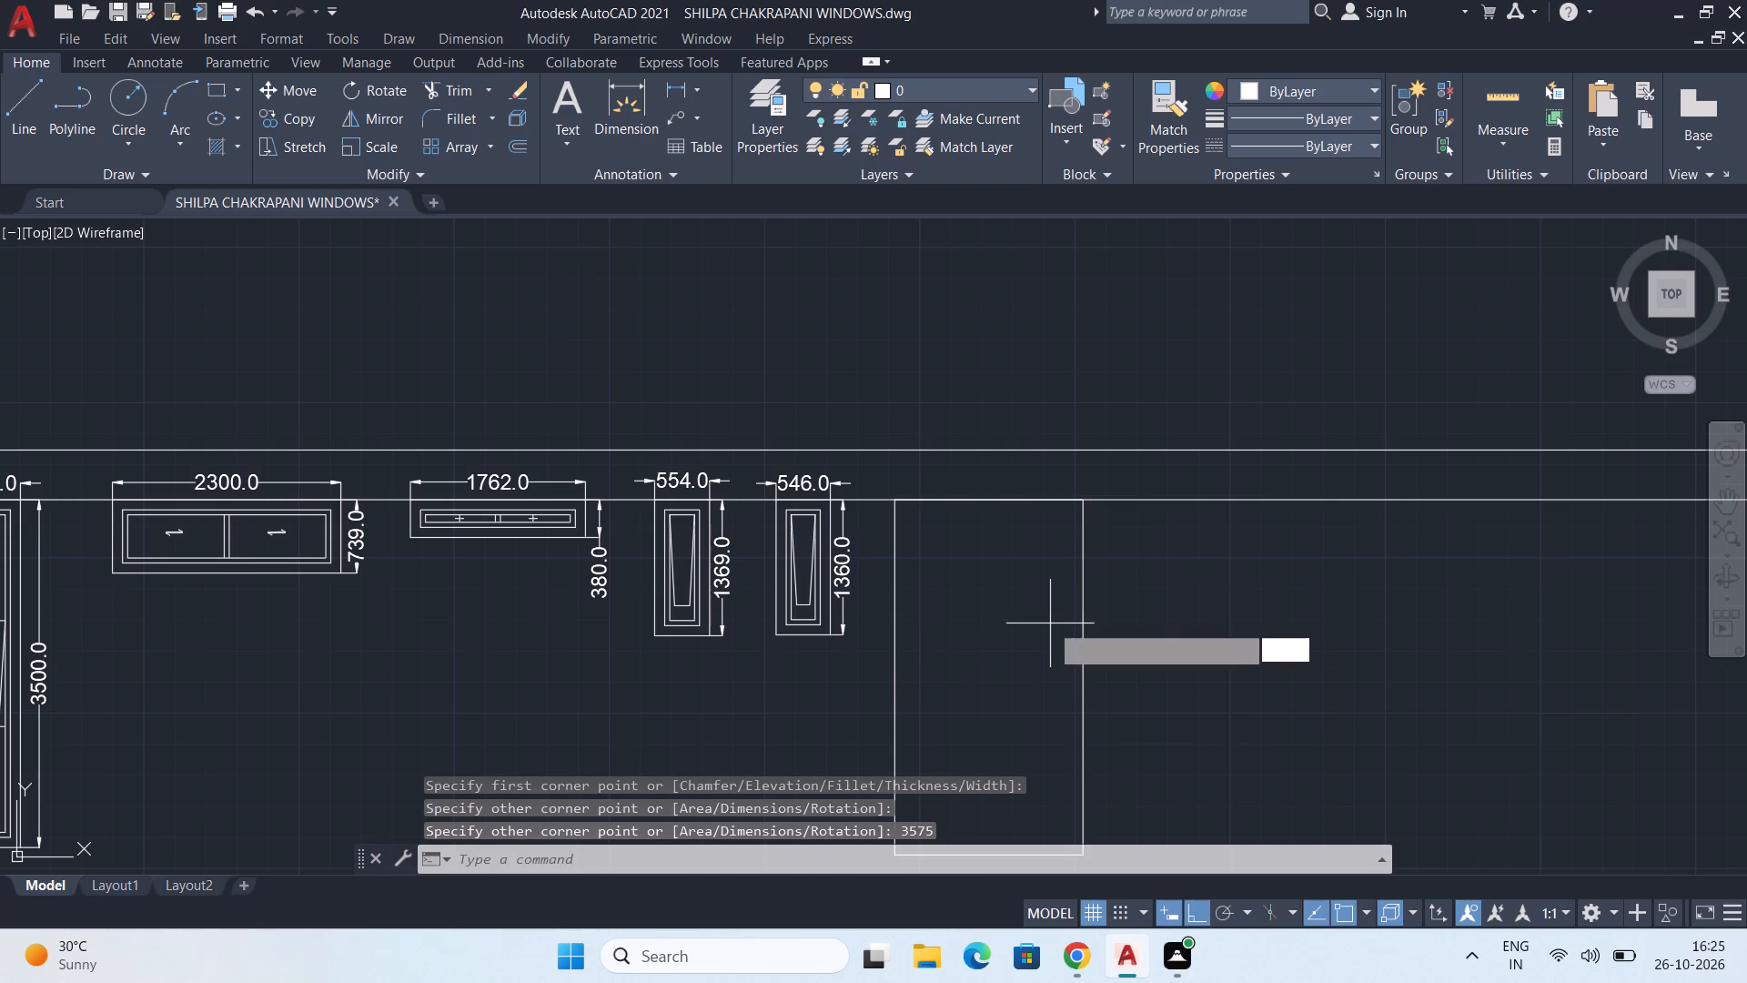
type("101.6")
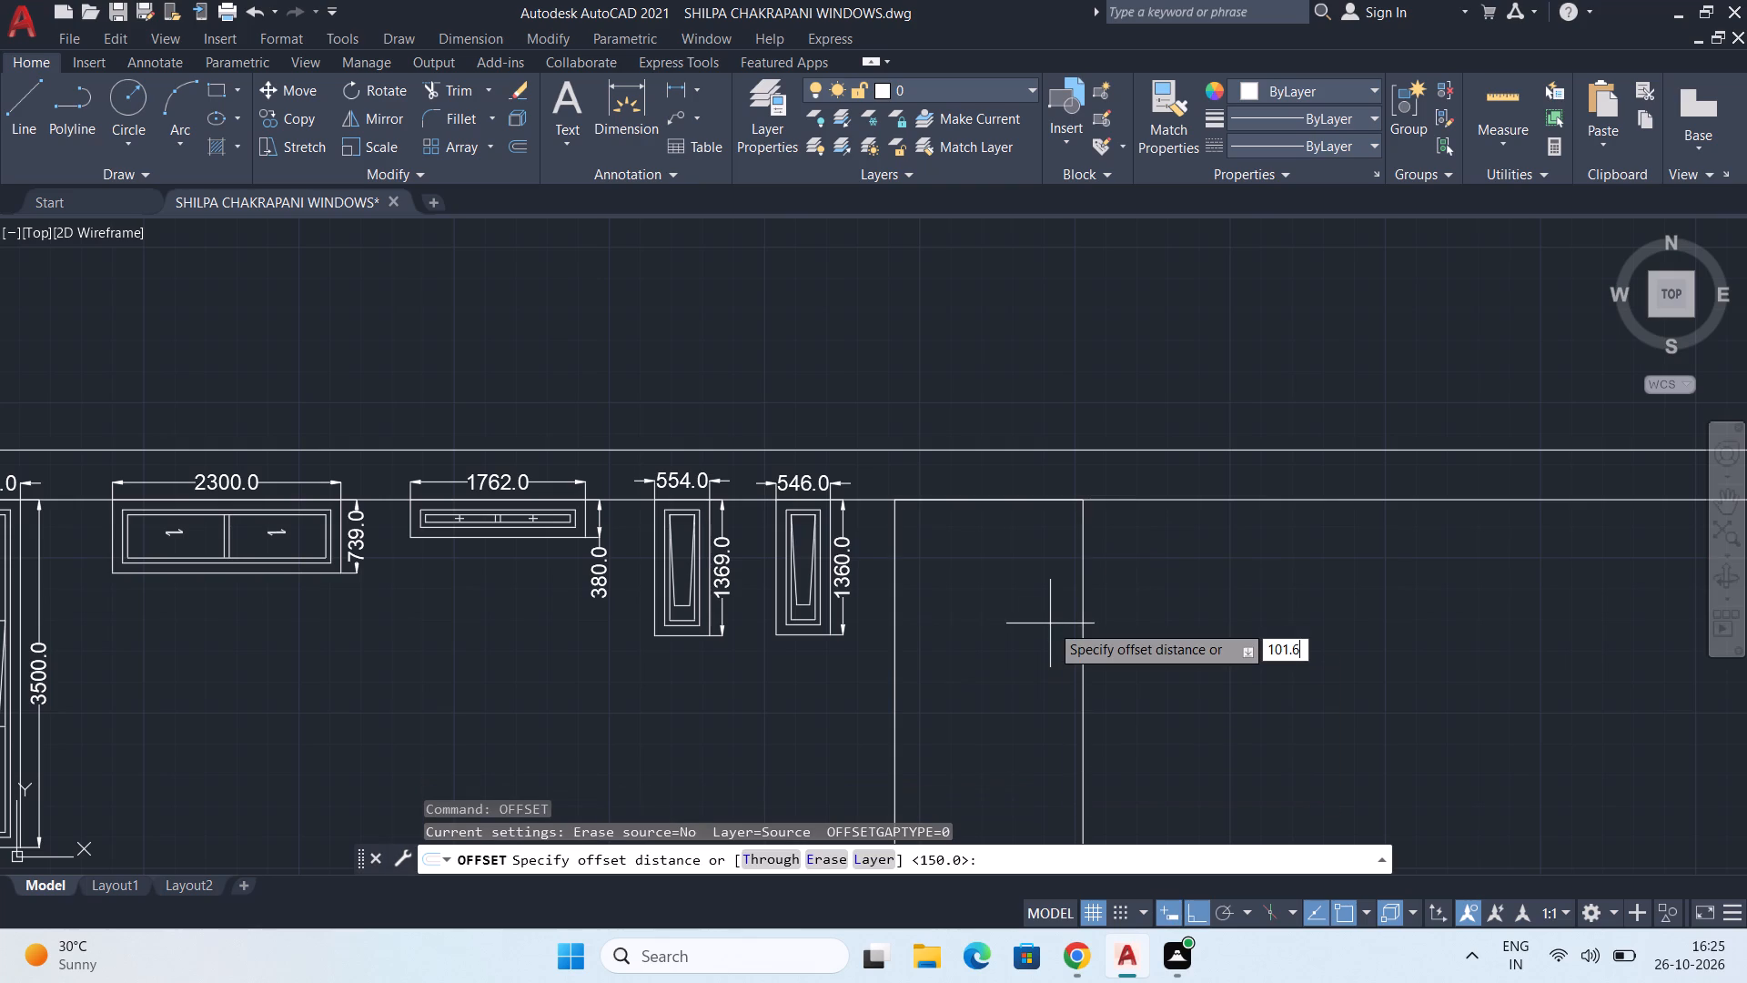
key("Return")
scroll(1031, 603, "down", 1)
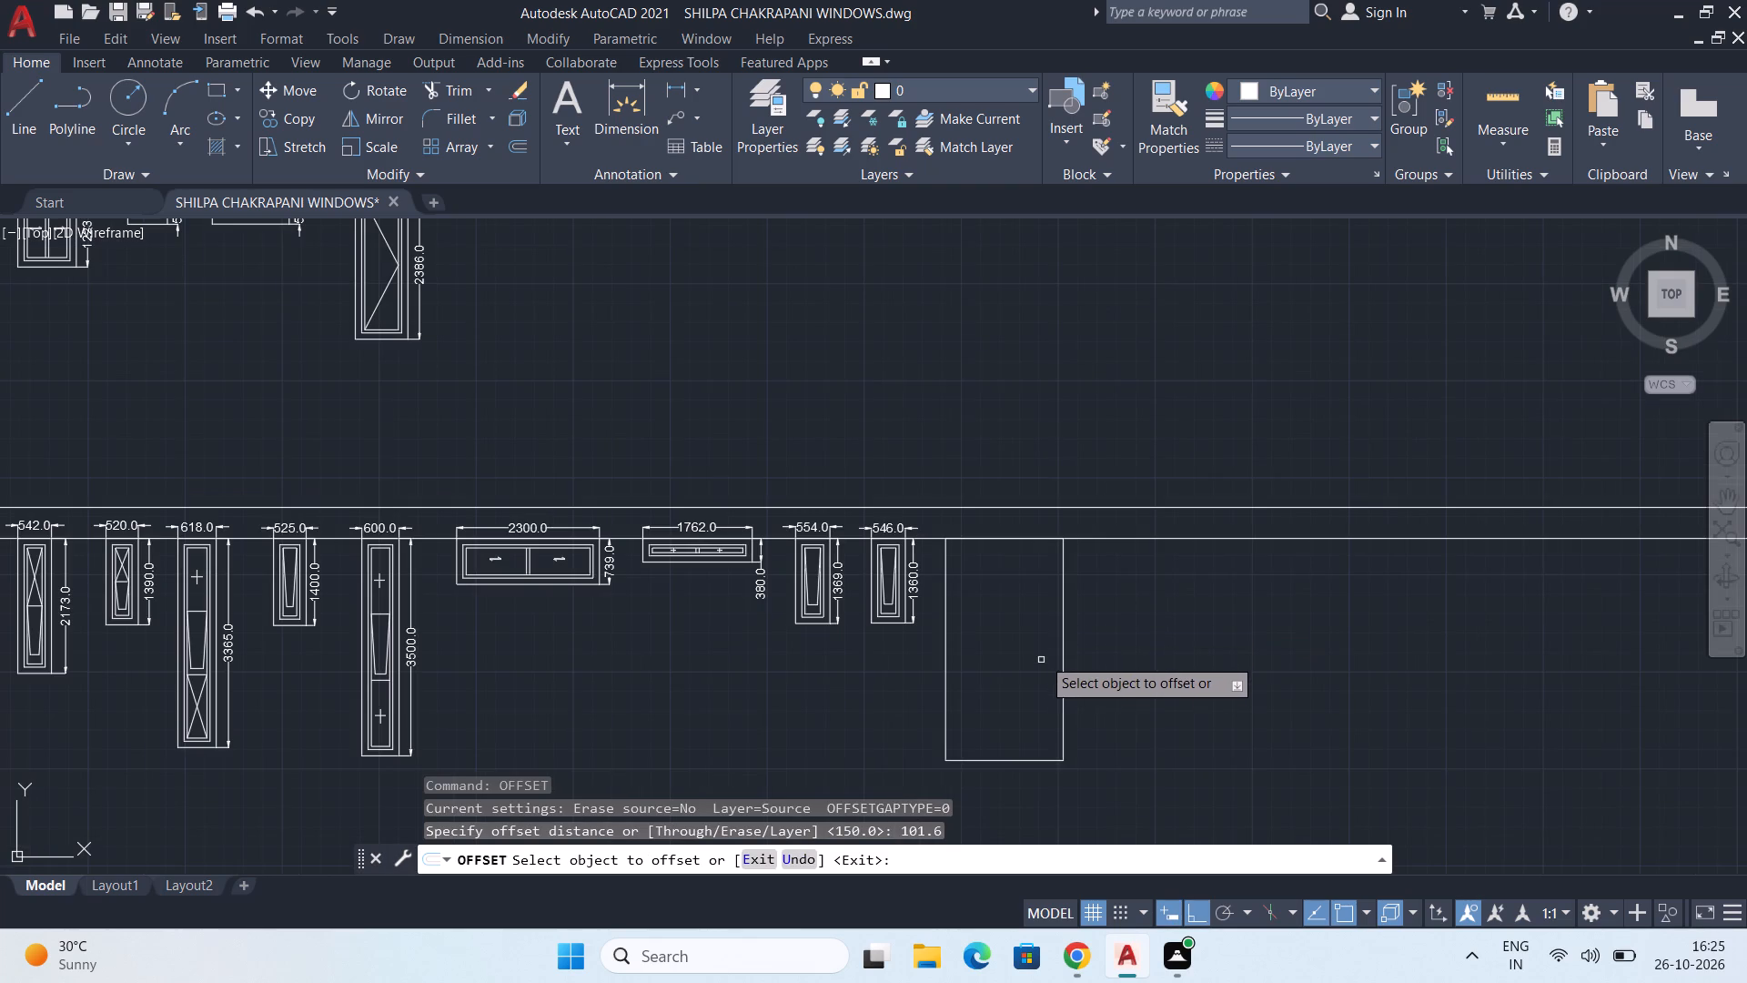
middle_click_drag(993, 670, 968, 573)
scroll(884, 582, "up", 2)
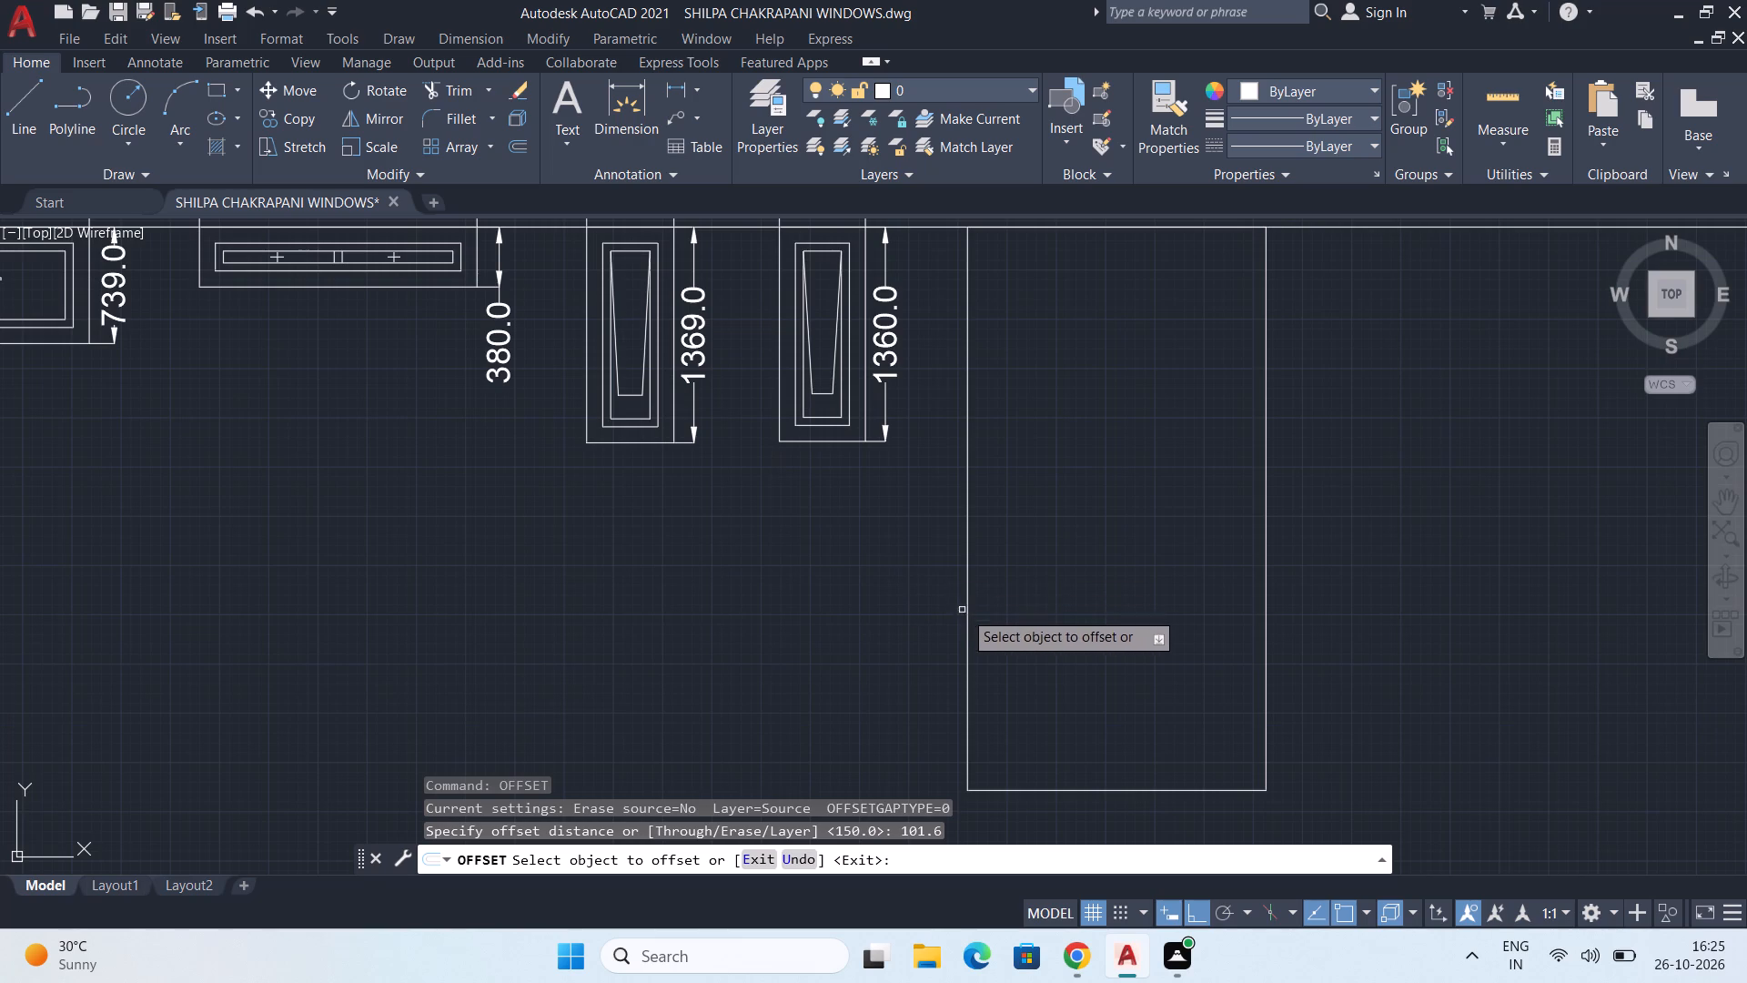
left_click(965, 621)
left_click(1029, 615)
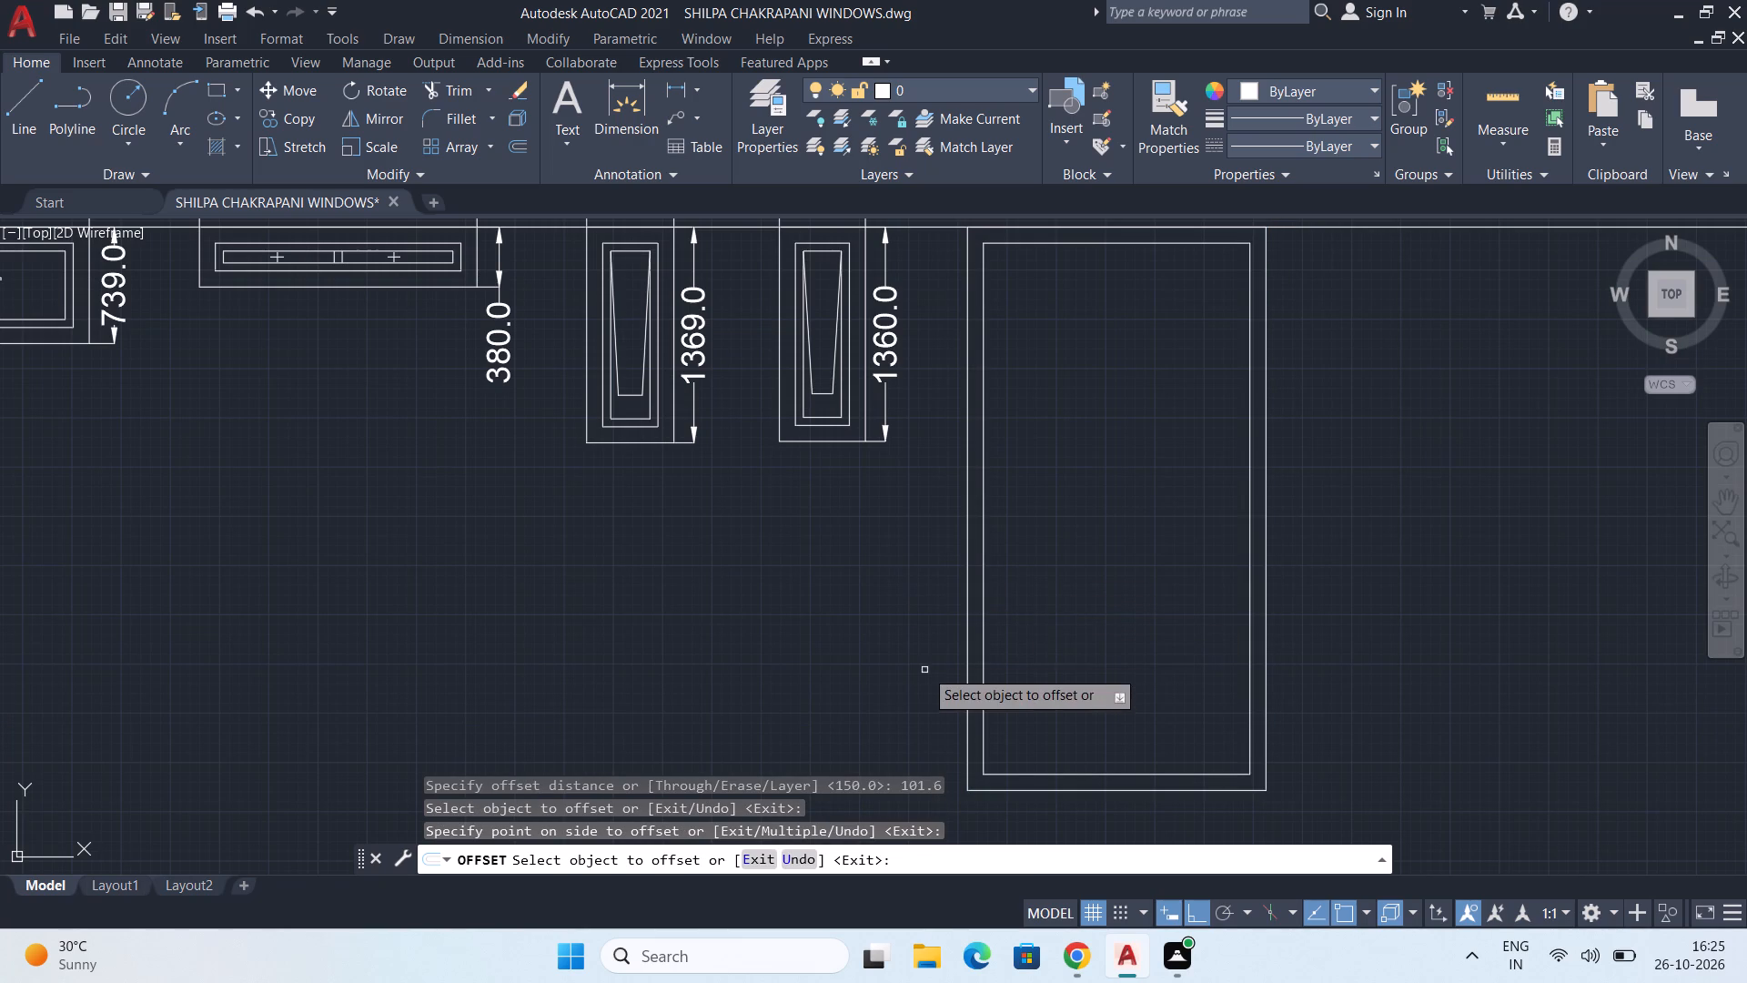
left_click(985, 658)
type("50.8")
key("Return")
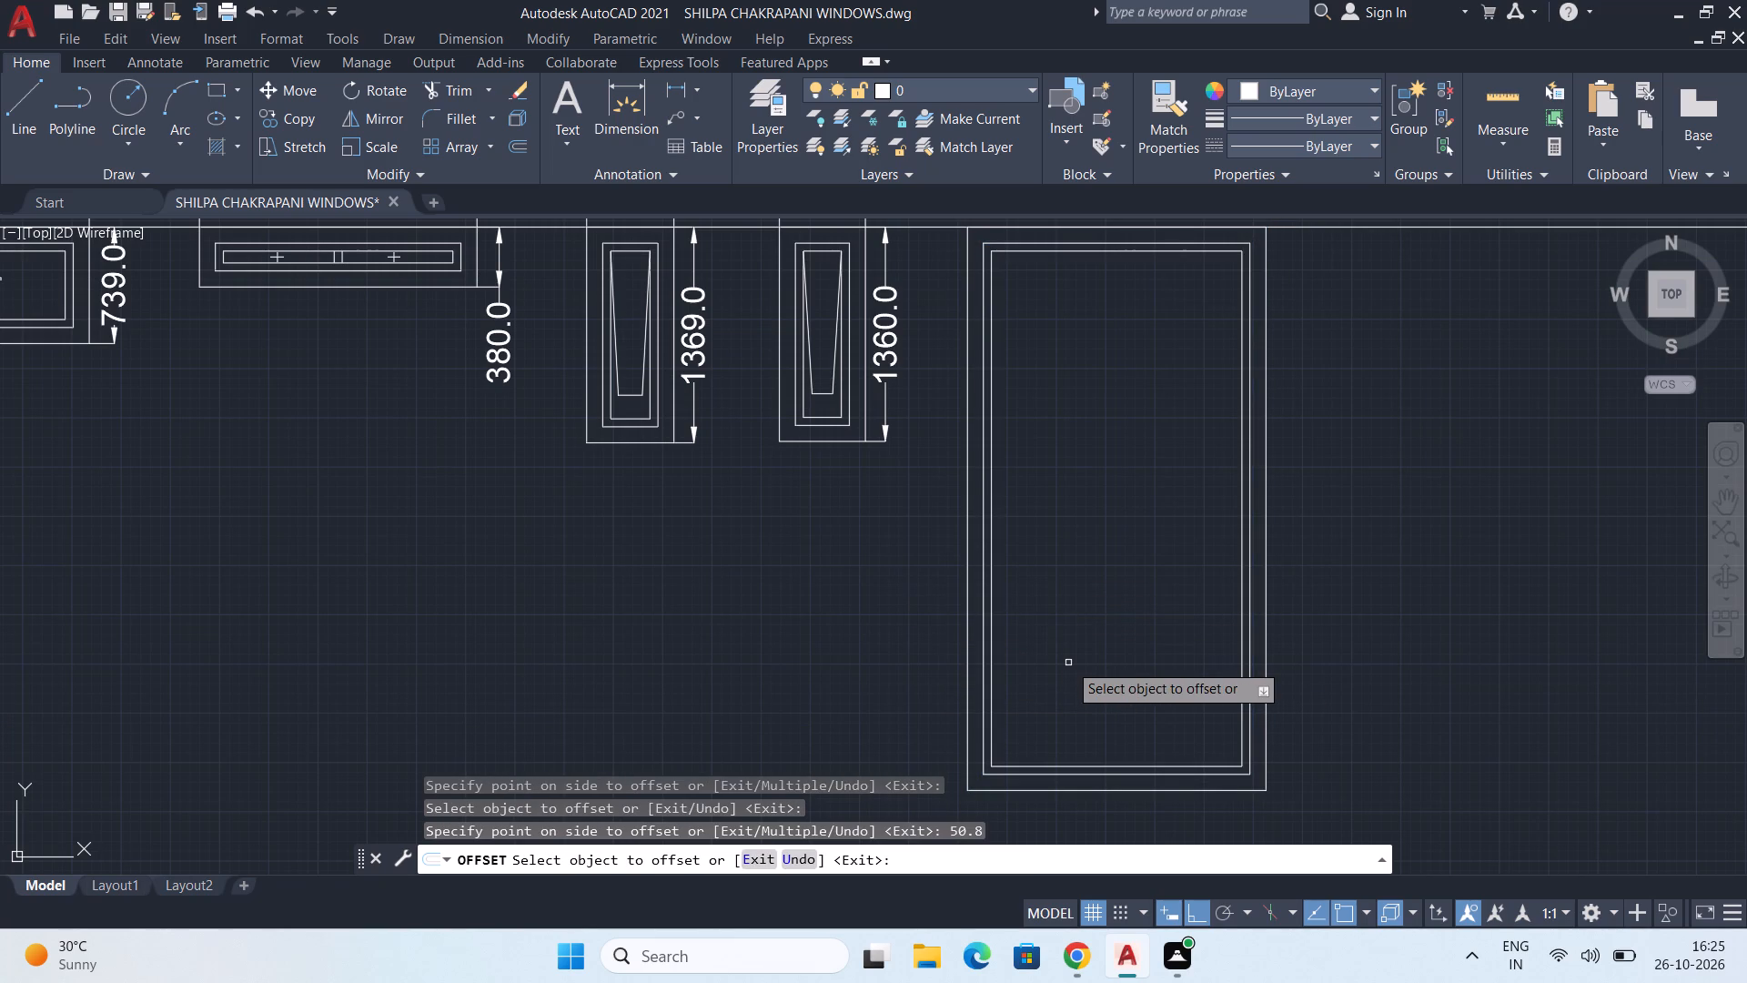
key("space")
Add a linear dimension for the new window's overall width, placed above the common horizontal line.
middle_click_drag(1065, 647, 976, 645)
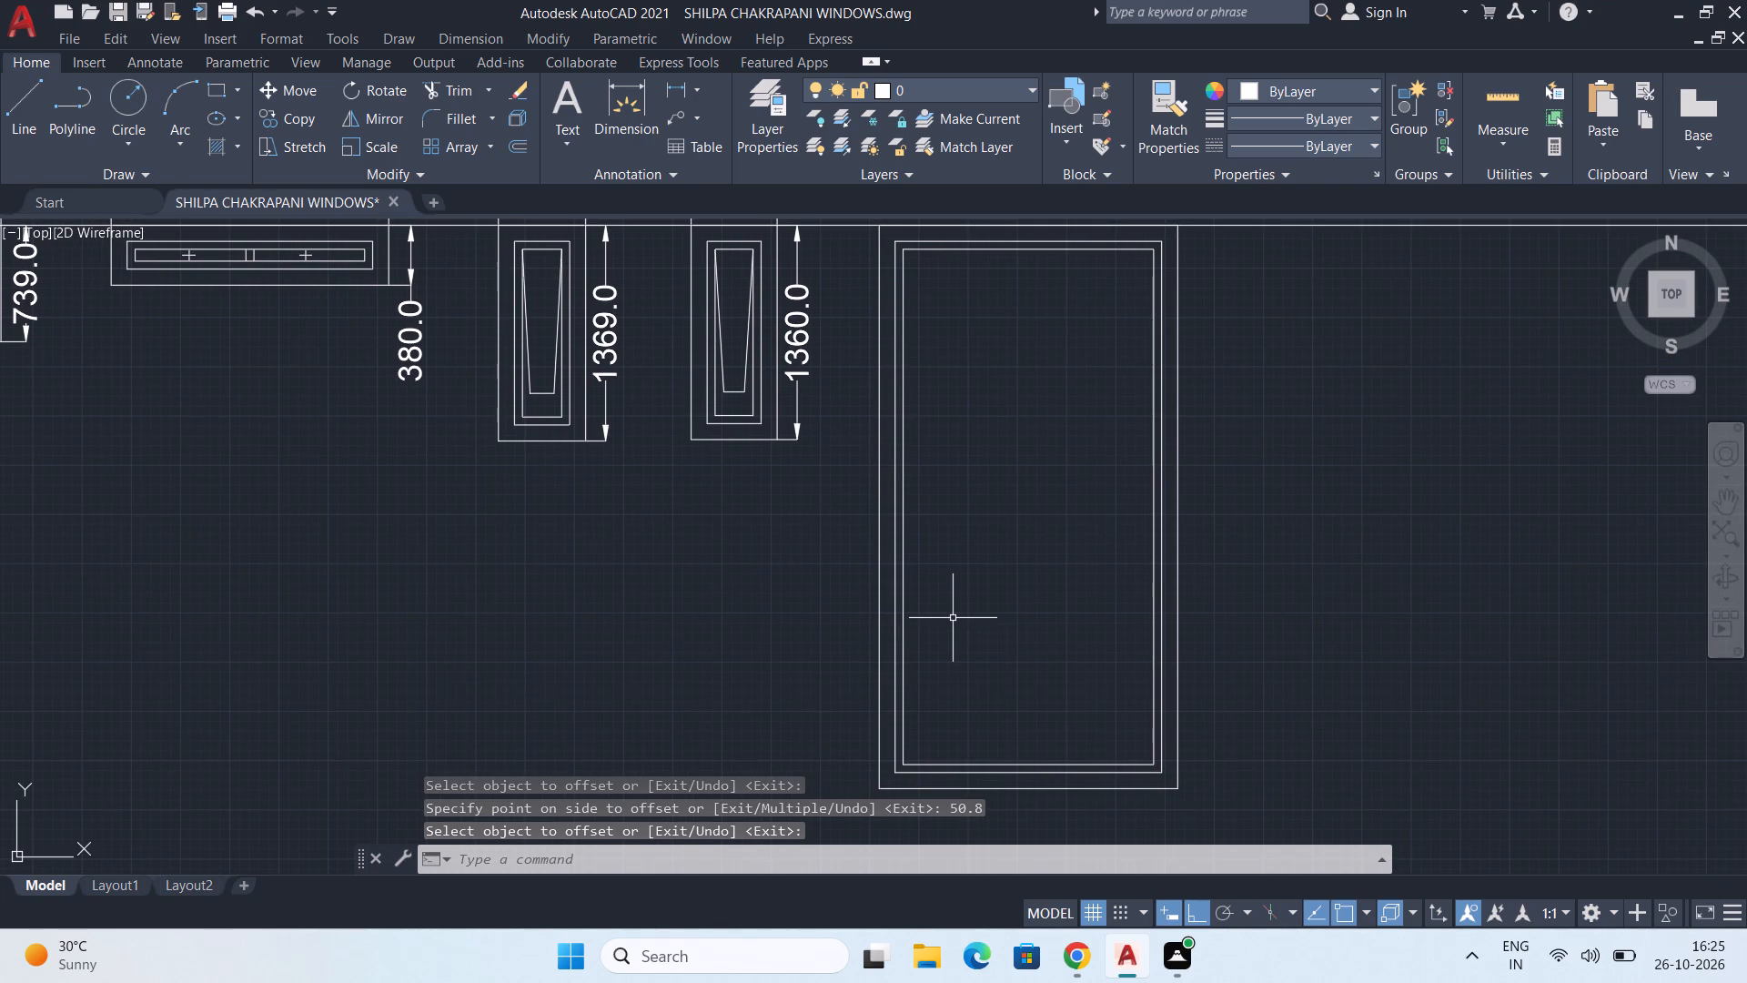
middle_click_drag(956, 568, 972, 617)
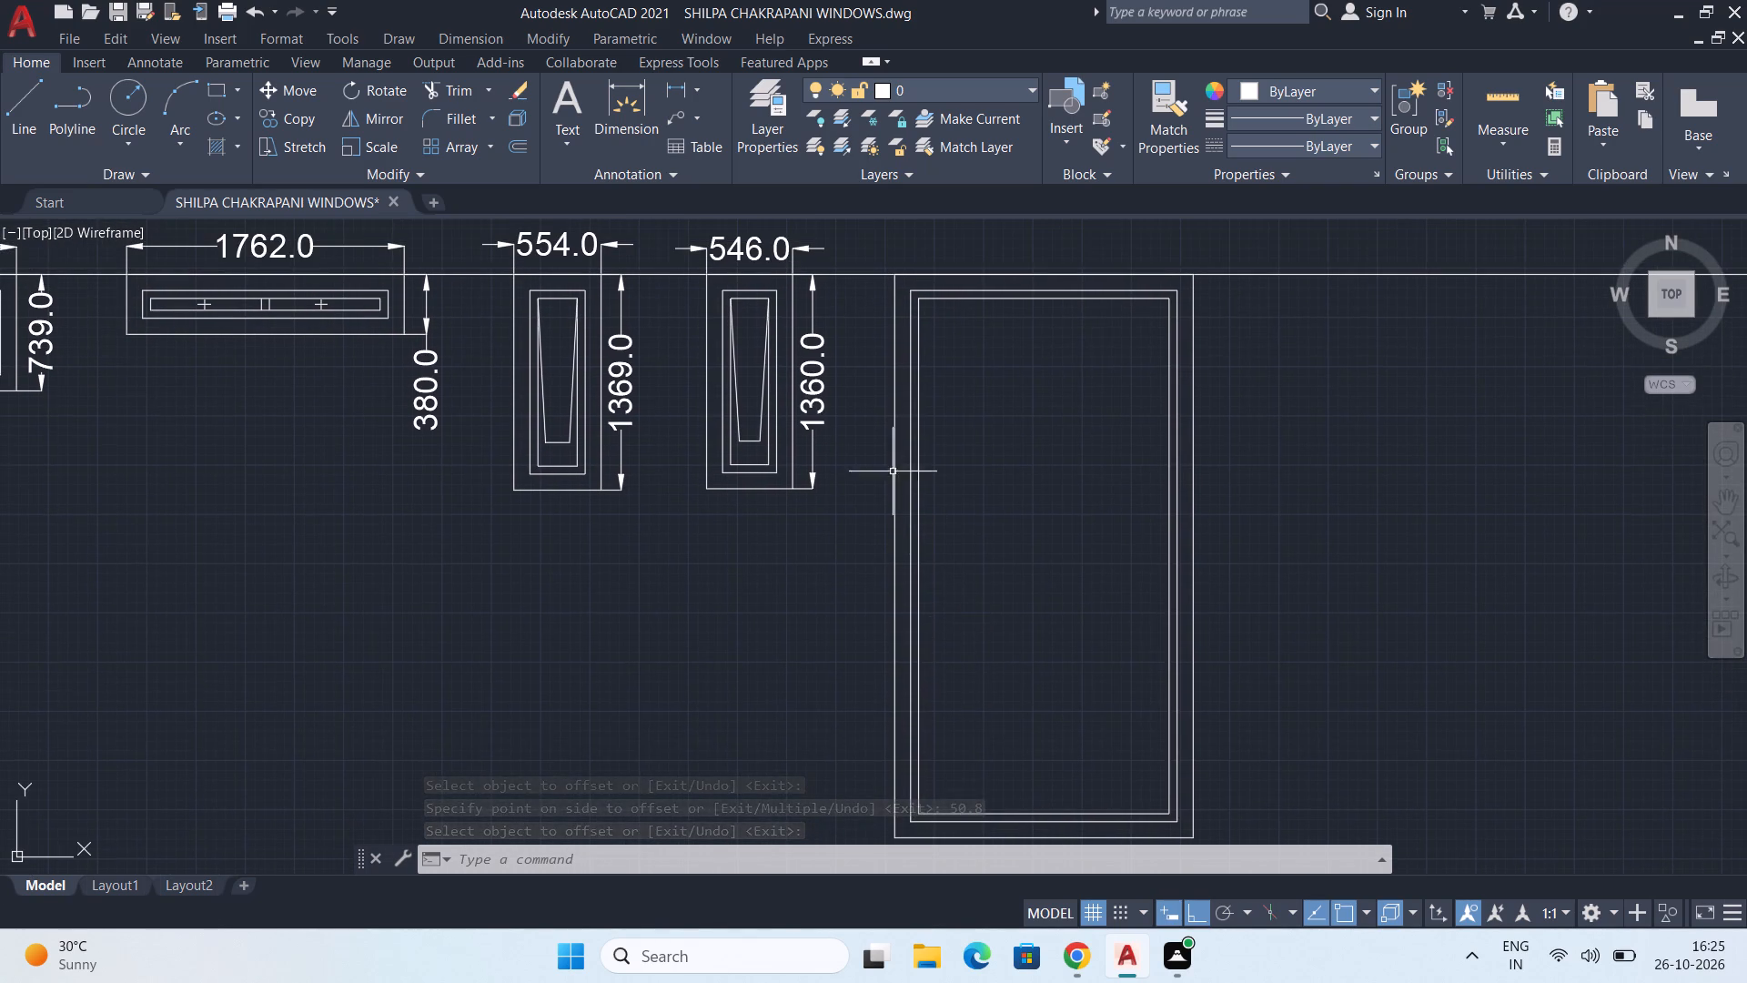
left_click(677, 99)
middle_click_drag(1037, 386, 987, 560)
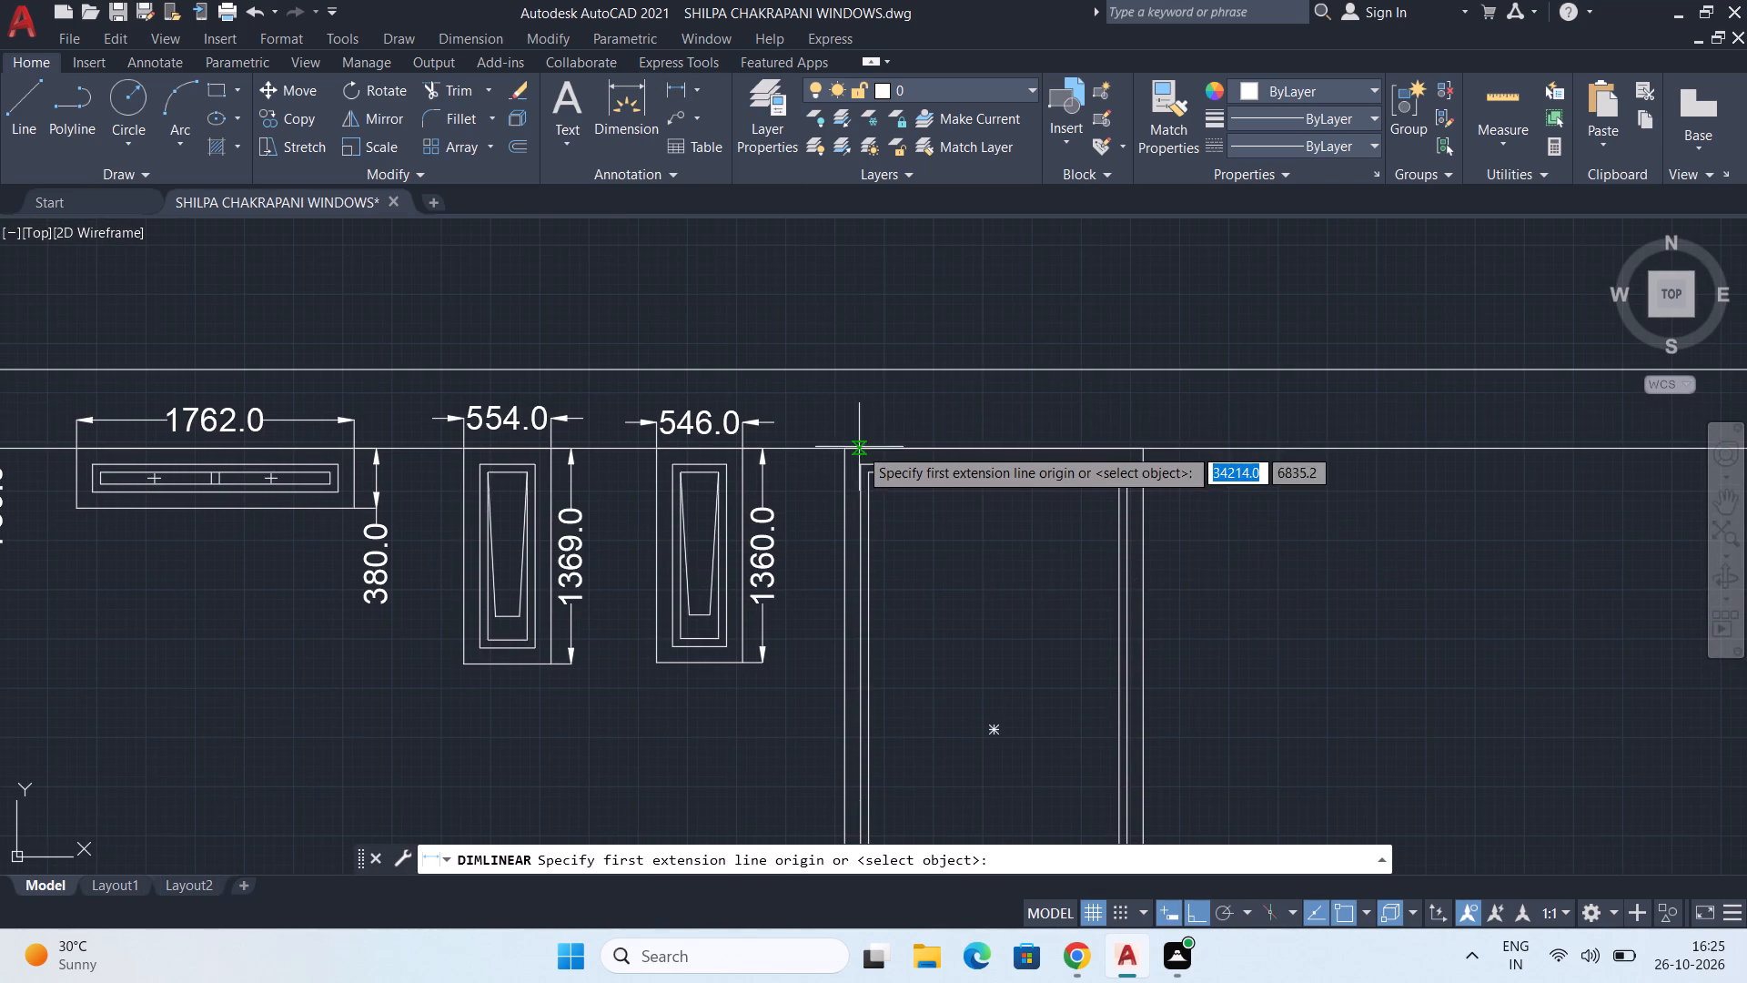
left_click(845, 451)
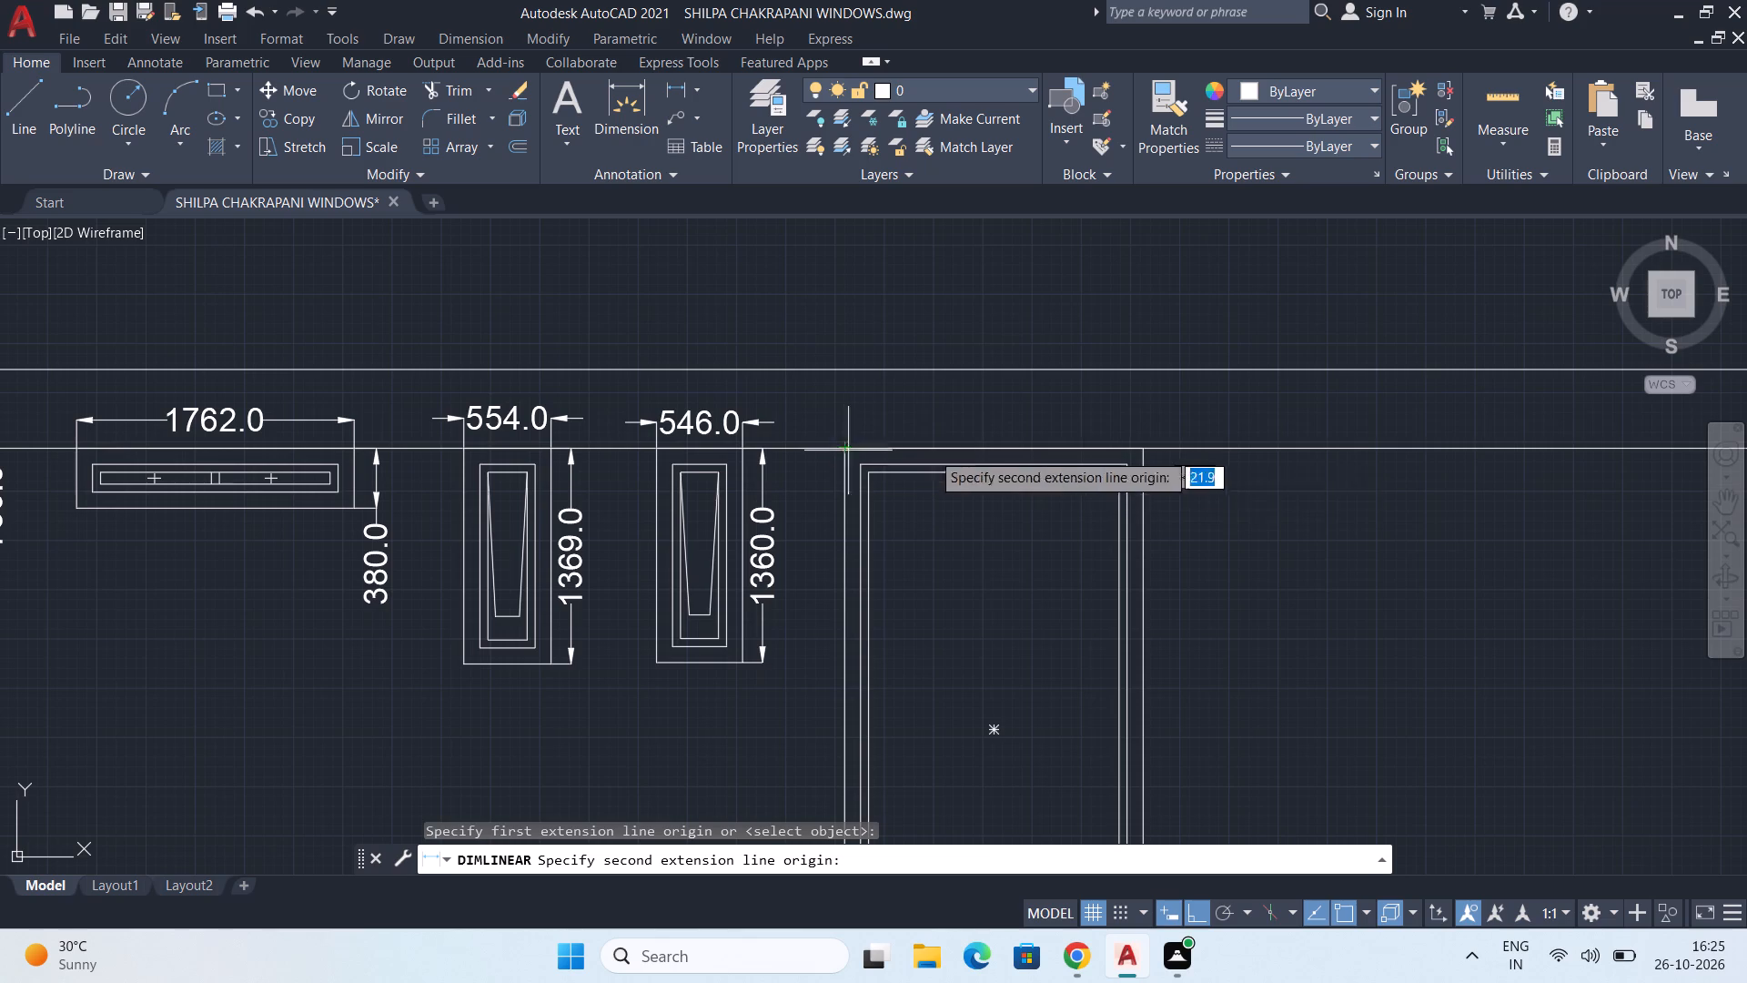
left_click(1146, 449)
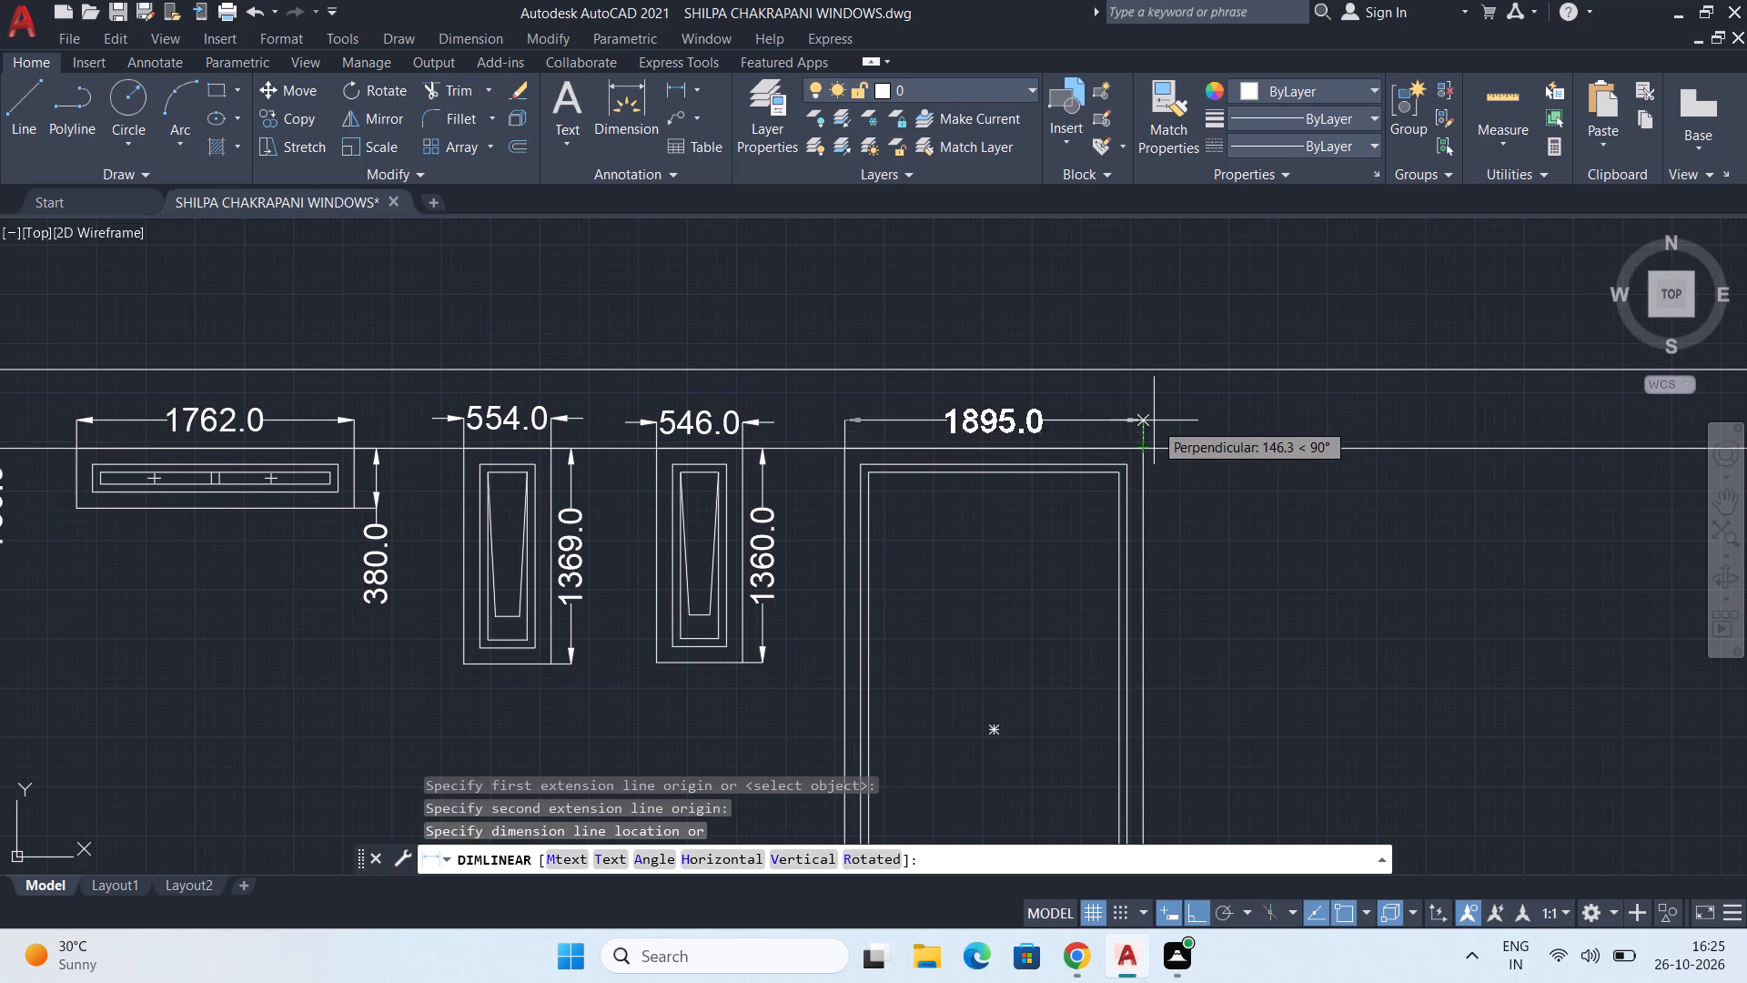
left_click(1153, 420)
Add a linear dimension for the 1895-wide window's overall height, placed beside its right edge.
middle_click_drag(1265, 564, 1171, 481)
middle_click_drag(1208, 532, 1186, 526)
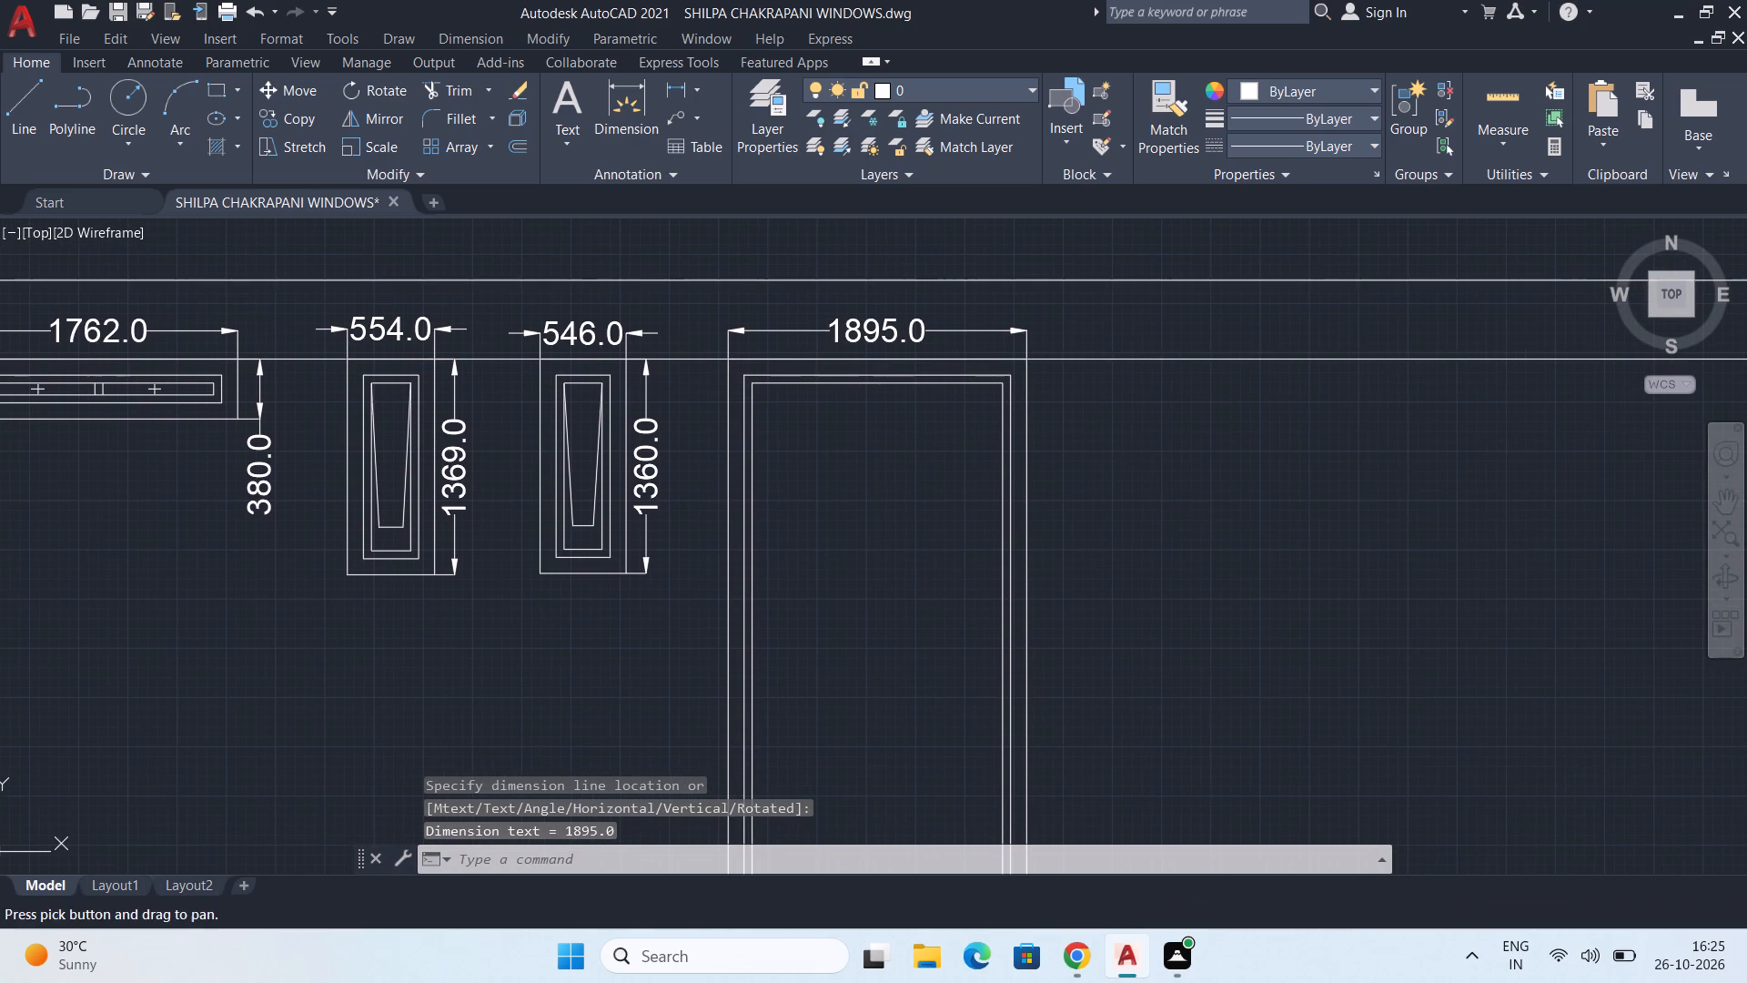
key("space")
left_click(1025, 358)
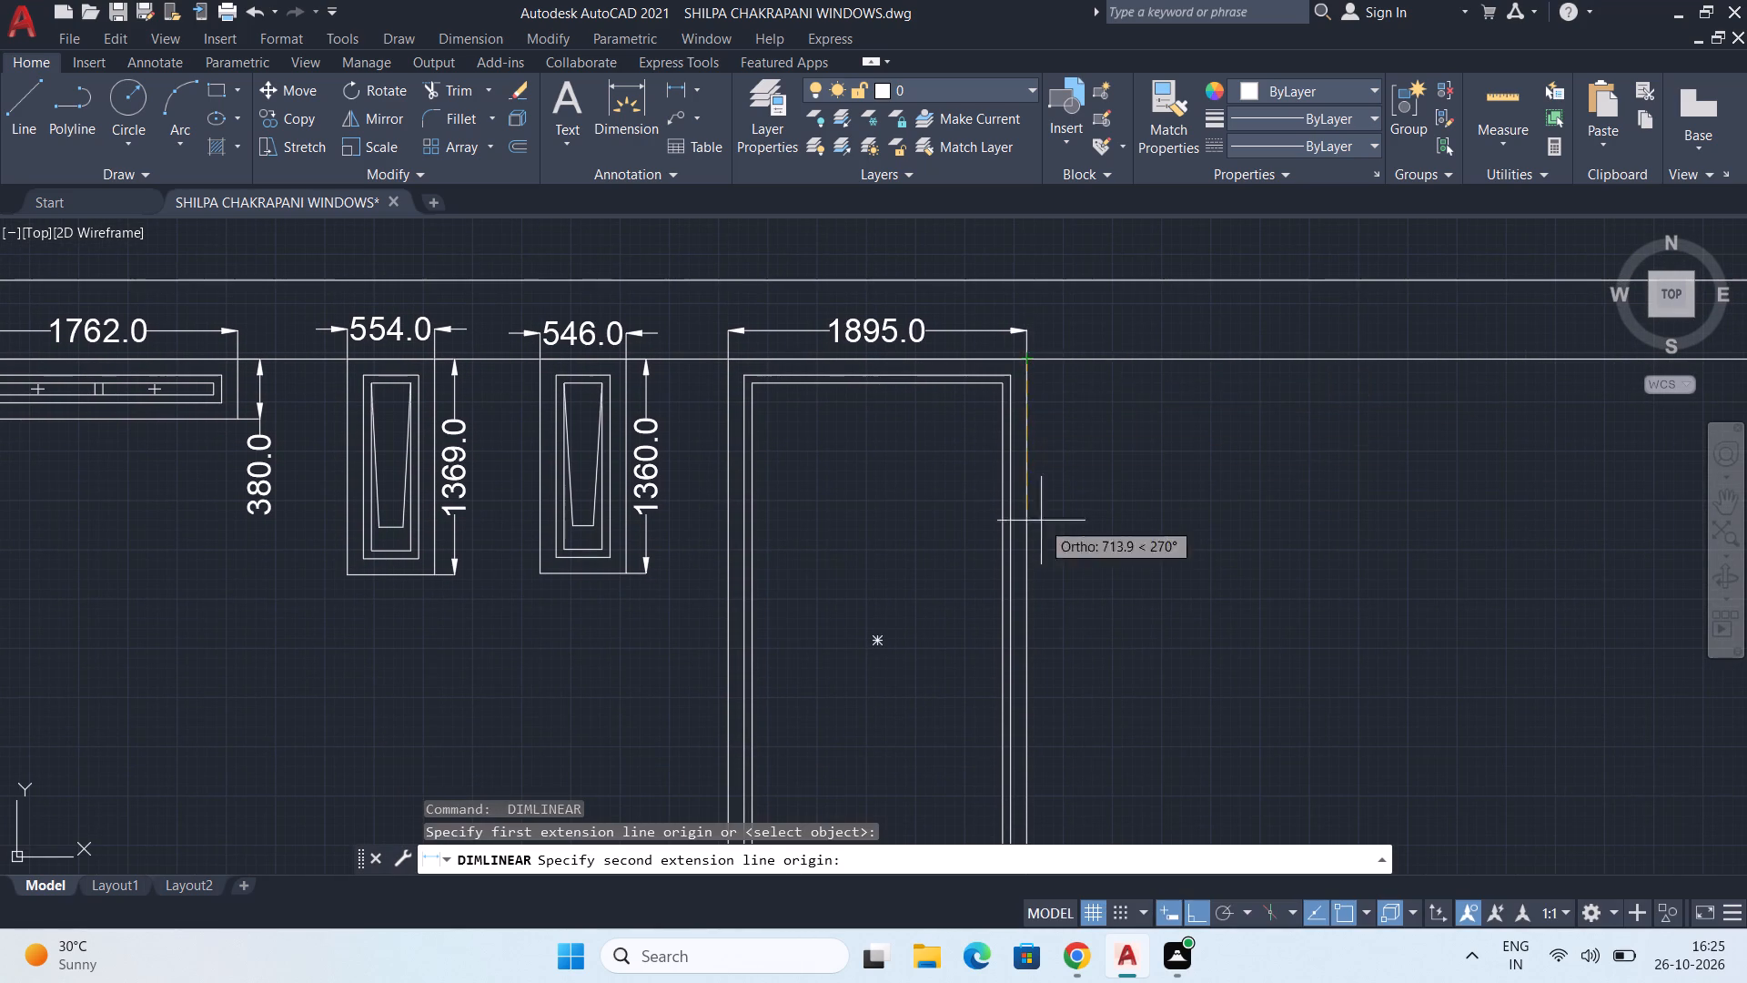
middle_click_drag(1083, 669, 1089, 527)
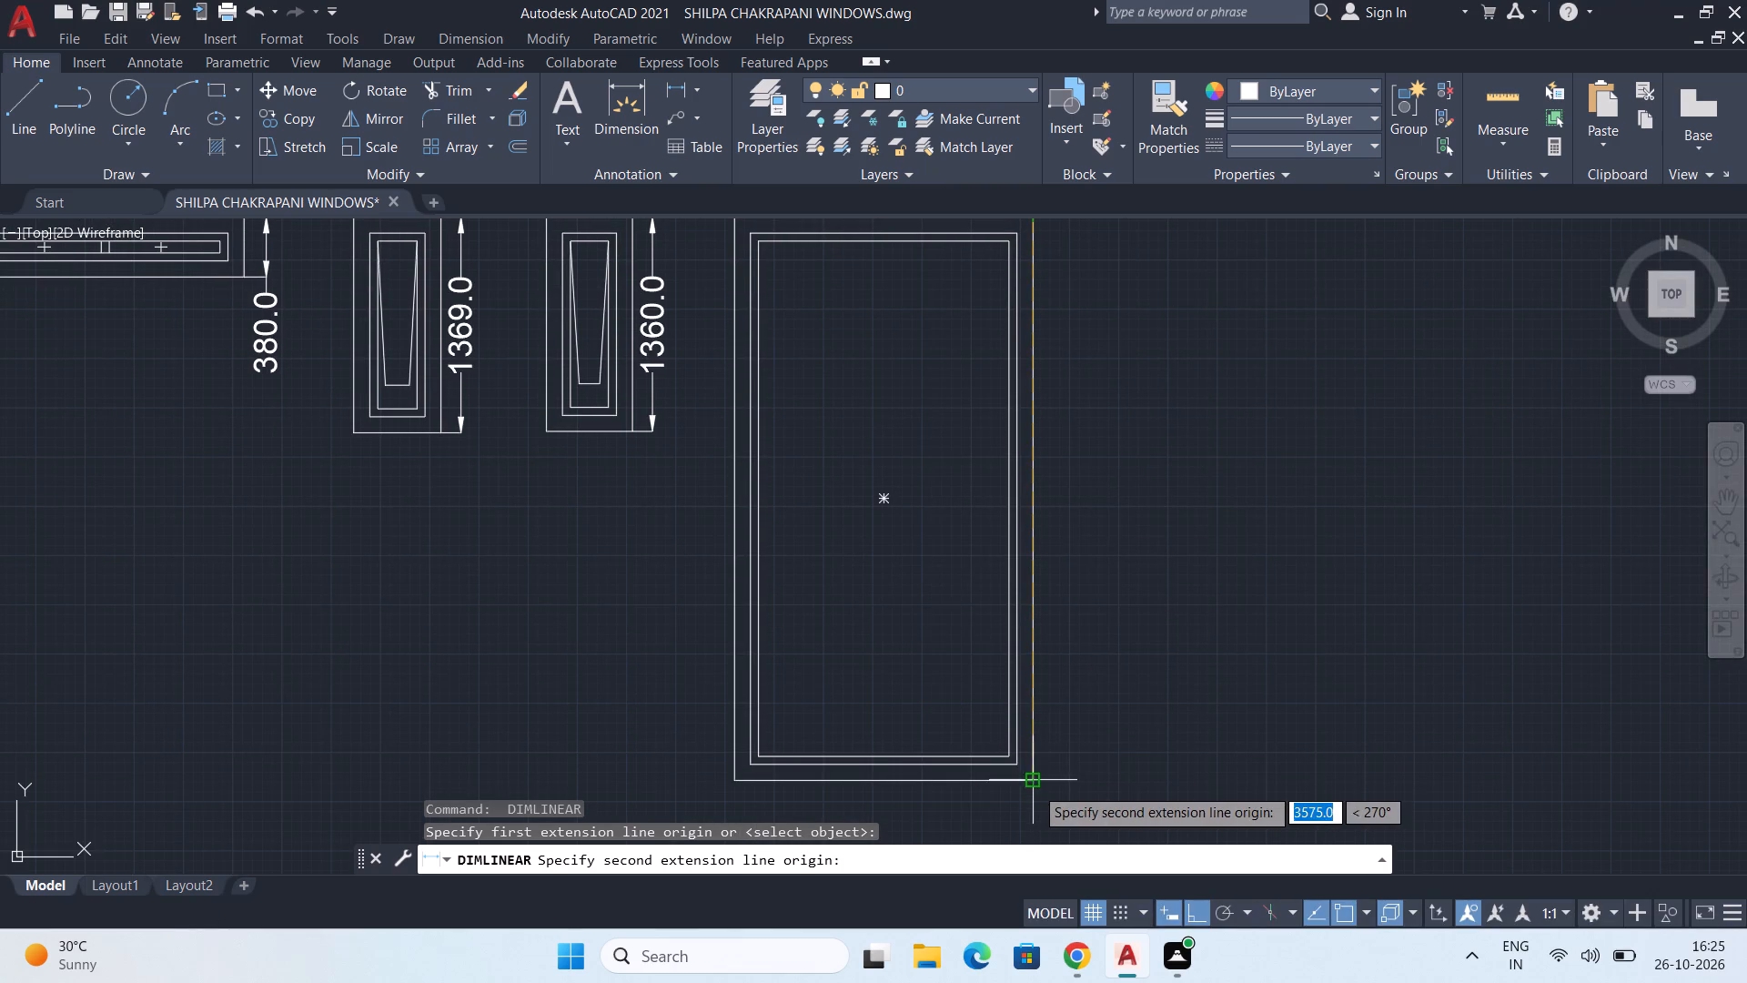
left_click(1035, 786)
left_click(1065, 780)
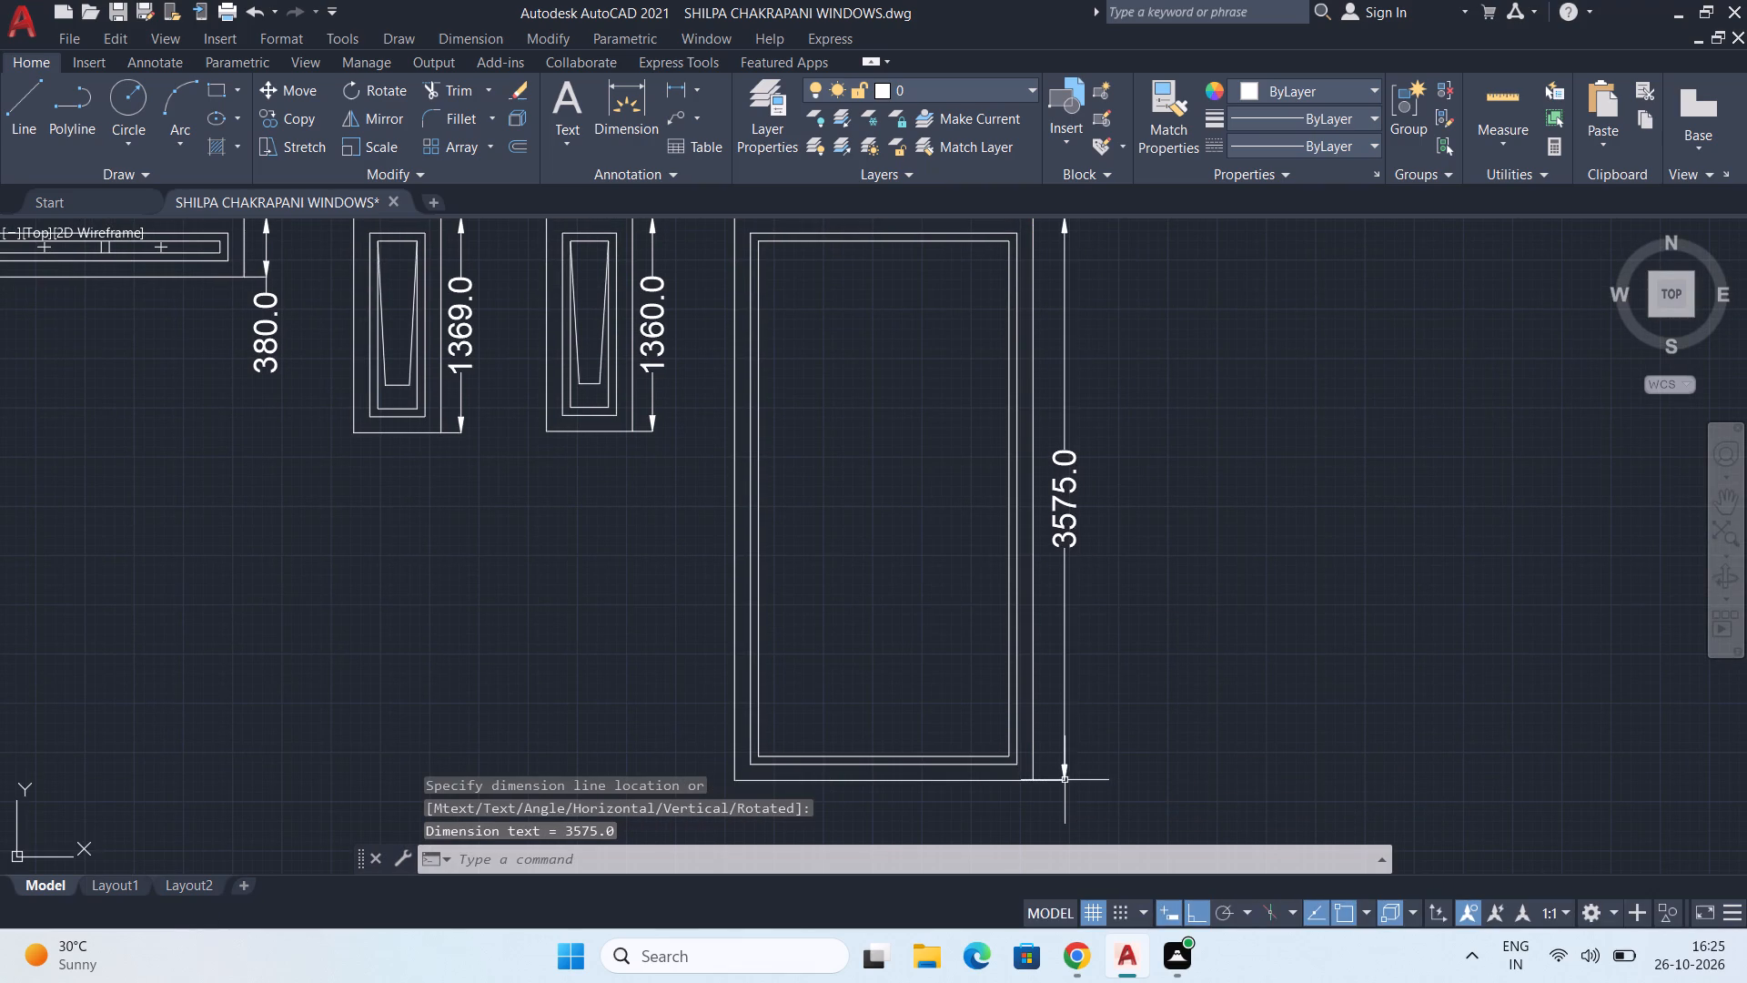
Draw a vertical centre line in the 1895-wide window between the top and bottom midpoints of its innermost frame.
key("F8")
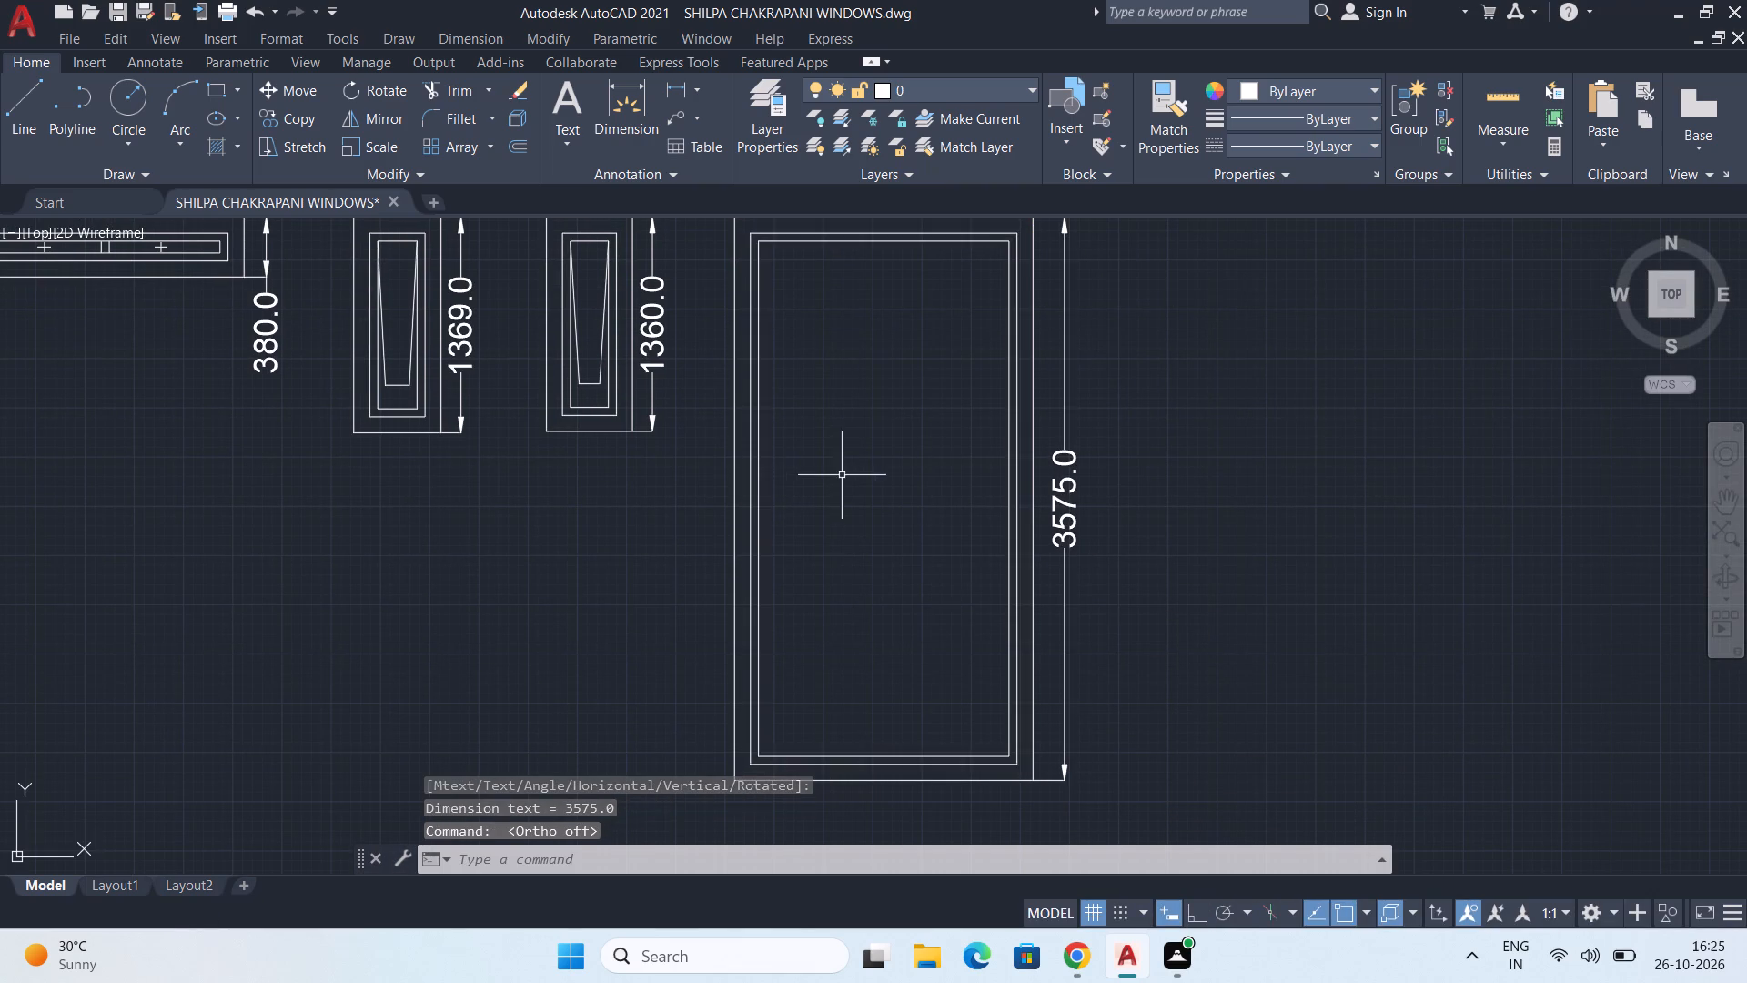
middle_click_drag(849, 478, 813, 540)
middle_click_drag(845, 635, 816, 620)
middle_click_drag(850, 730, 859, 659)
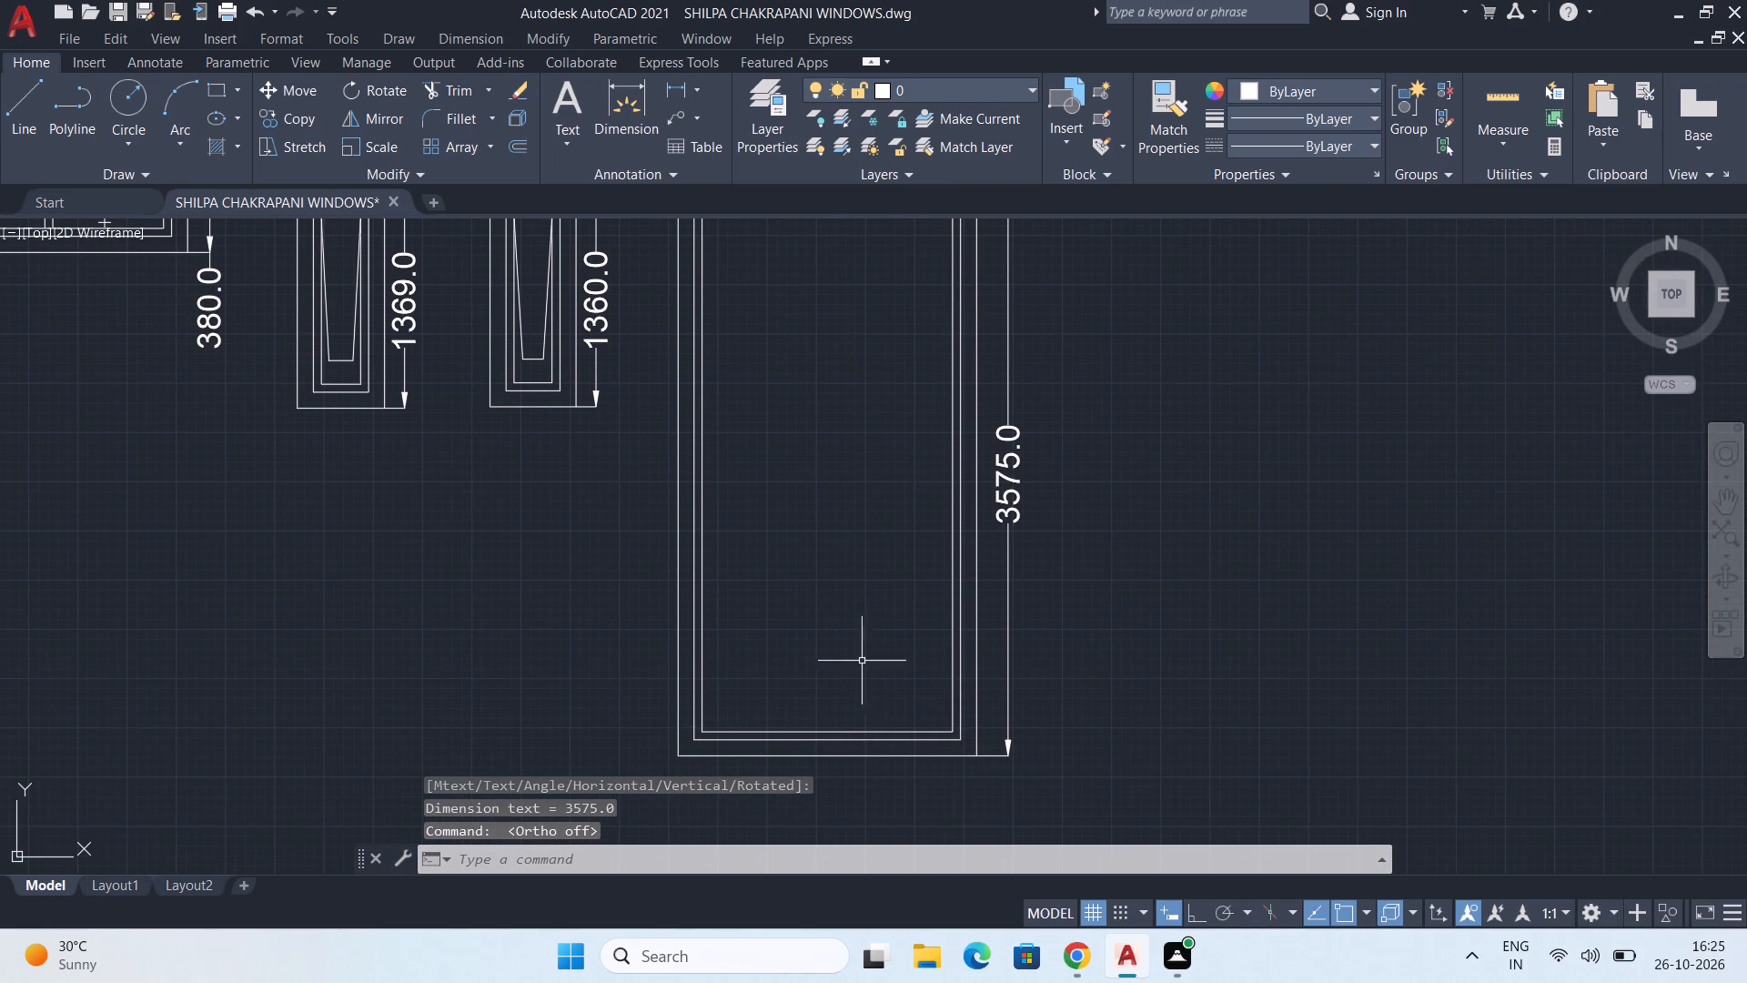
key("l")
key("Return")
middle_click_drag(850, 451, 863, 522)
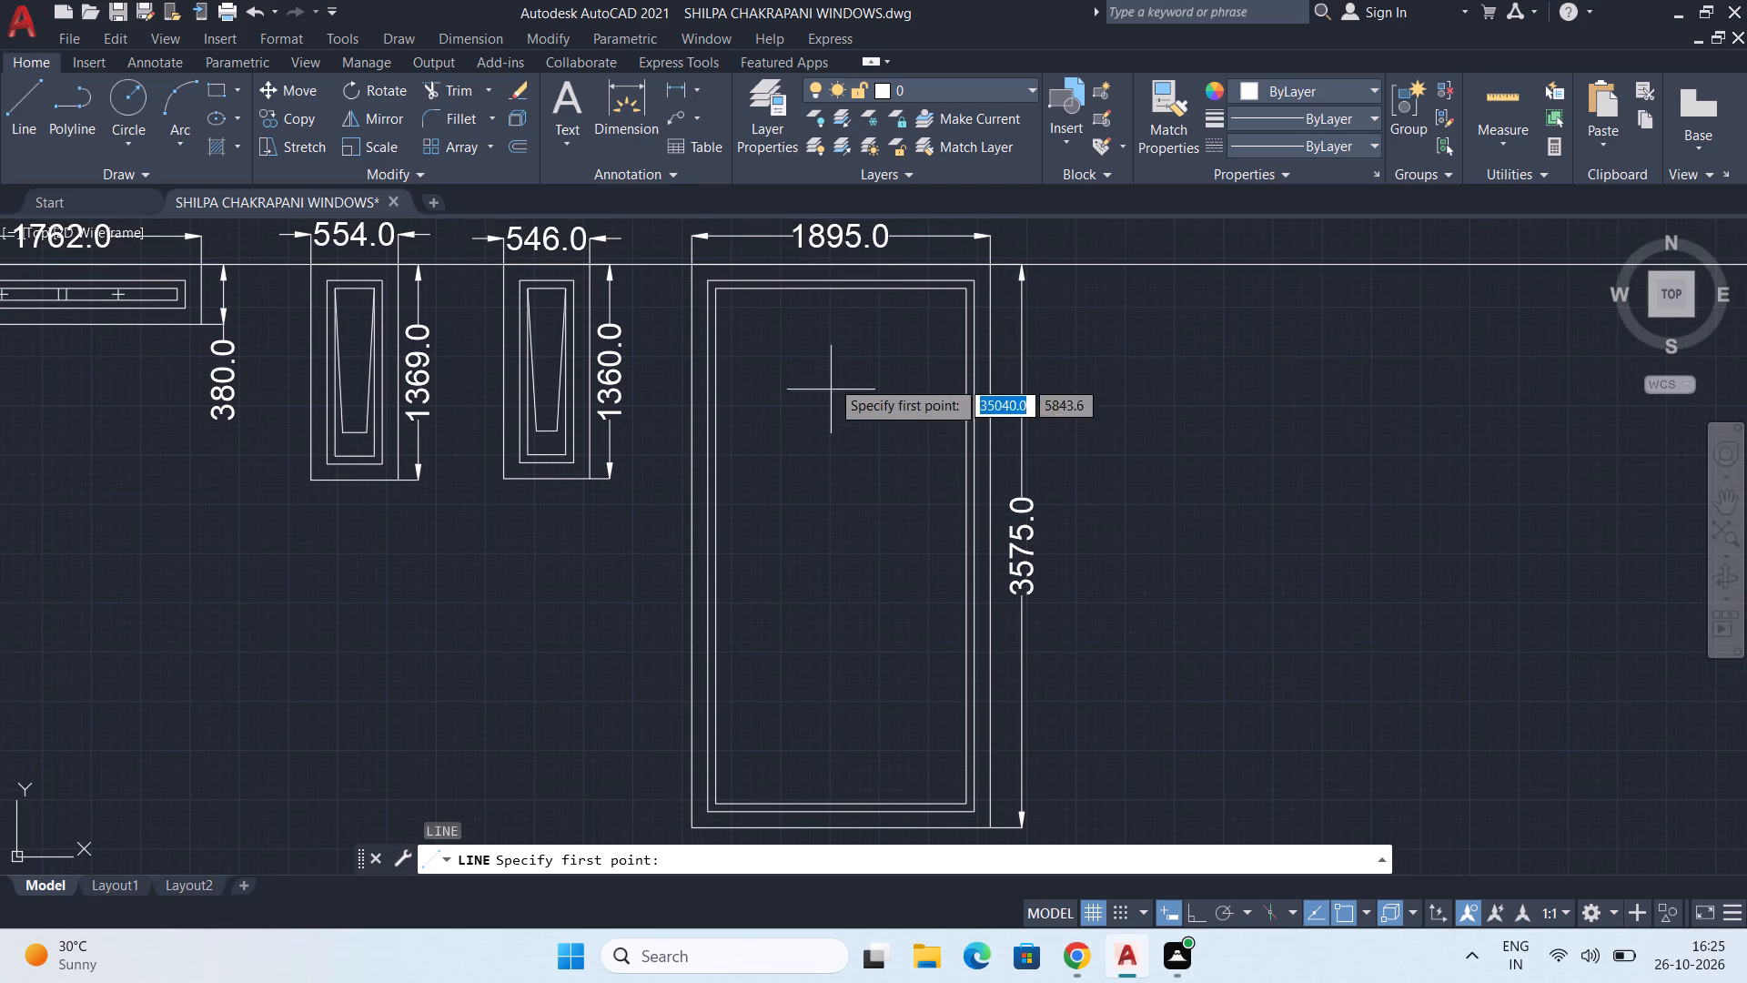
left_click(845, 290)
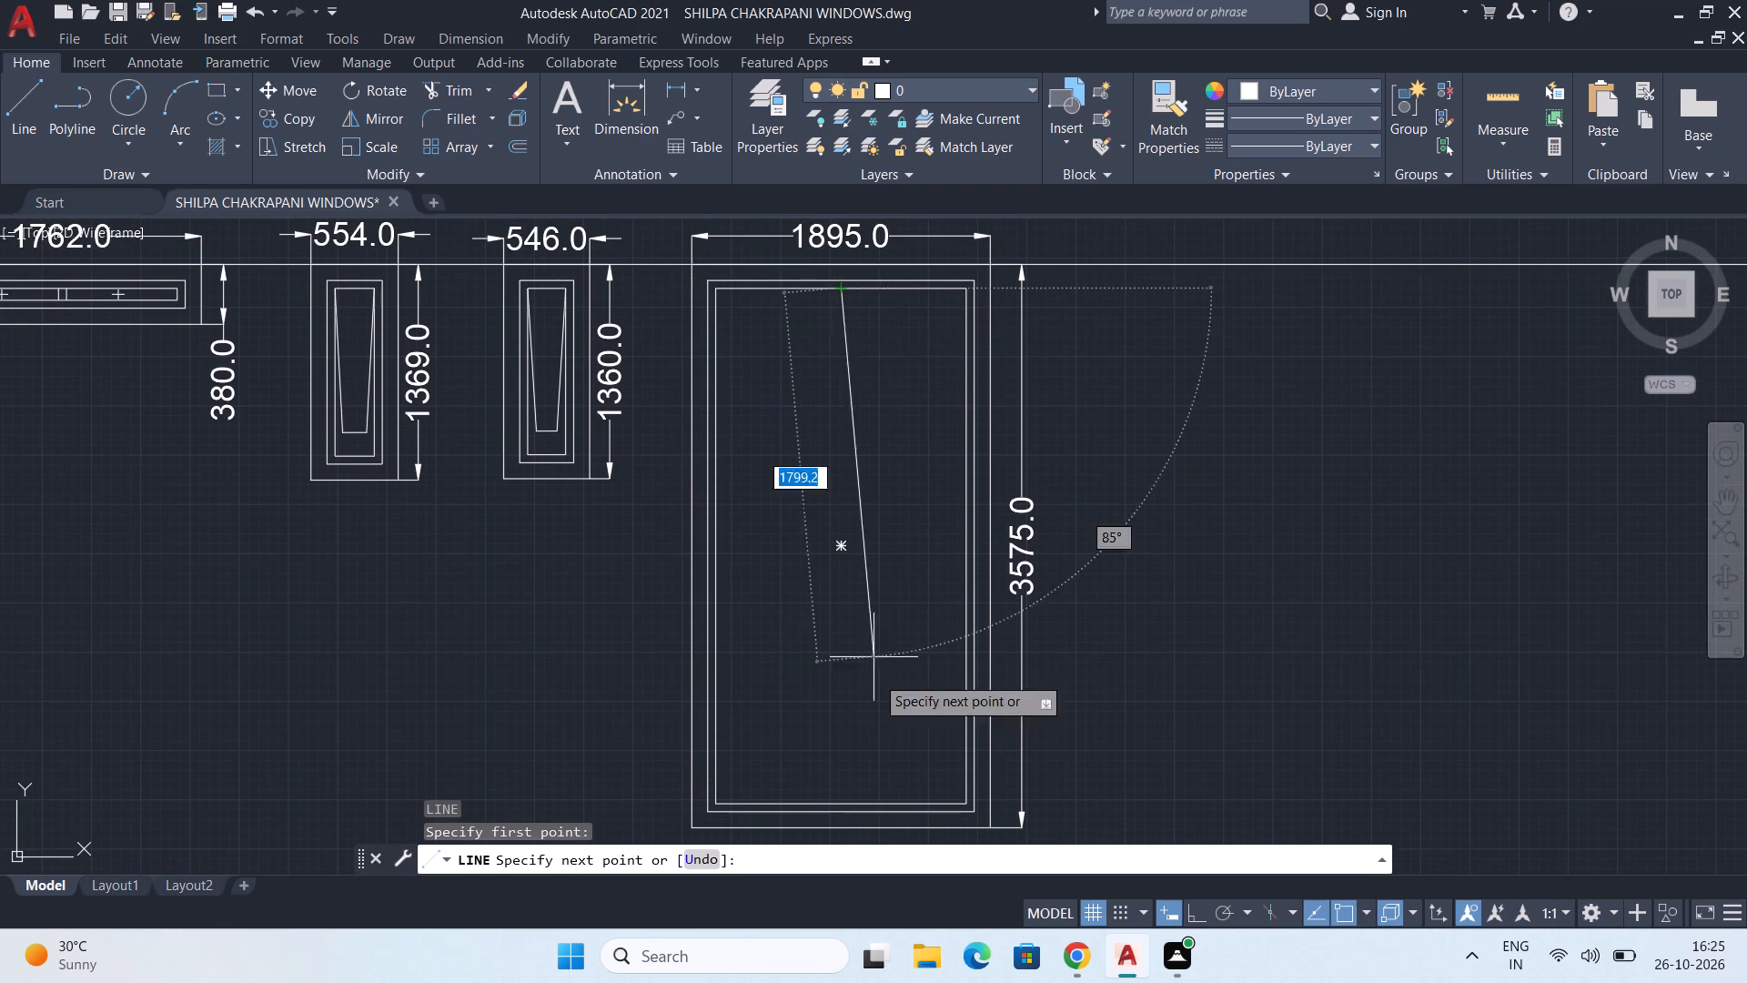
middle_click_drag(869, 722, 876, 625)
scroll(836, 749, "up", 2)
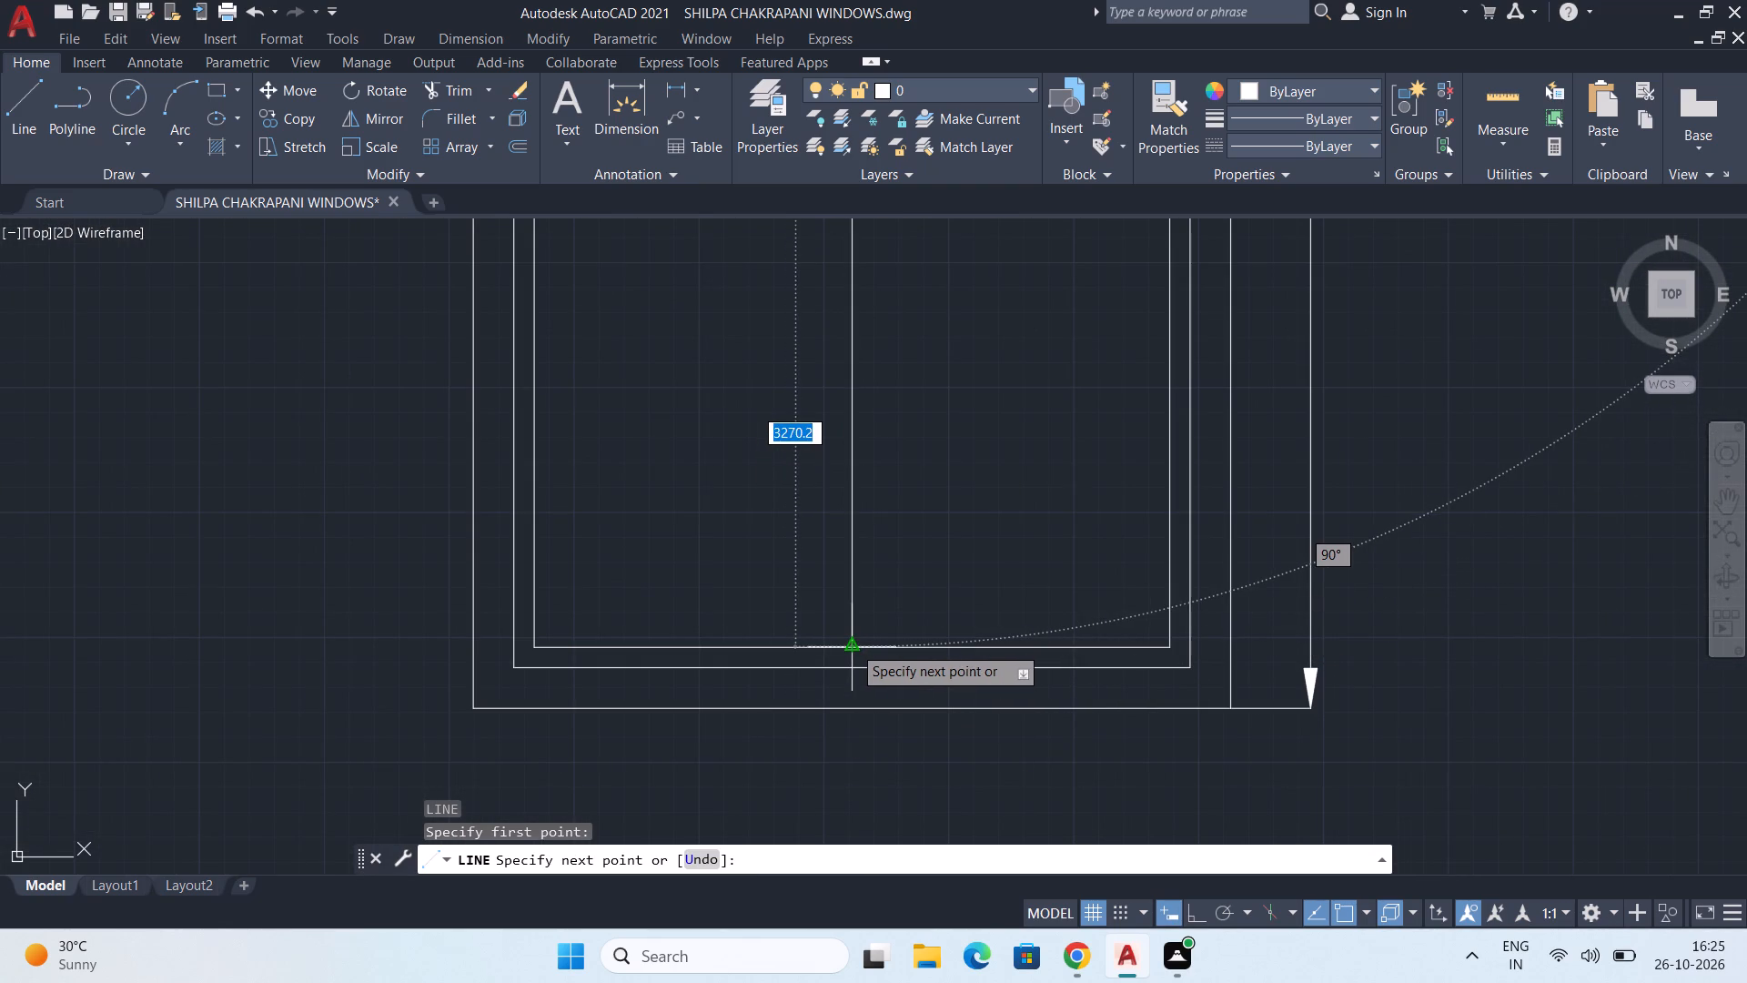
left_click(853, 645)
key("Escape")
scroll(870, 607, "down", 3)
middle_click_drag(894, 605, 908, 774)
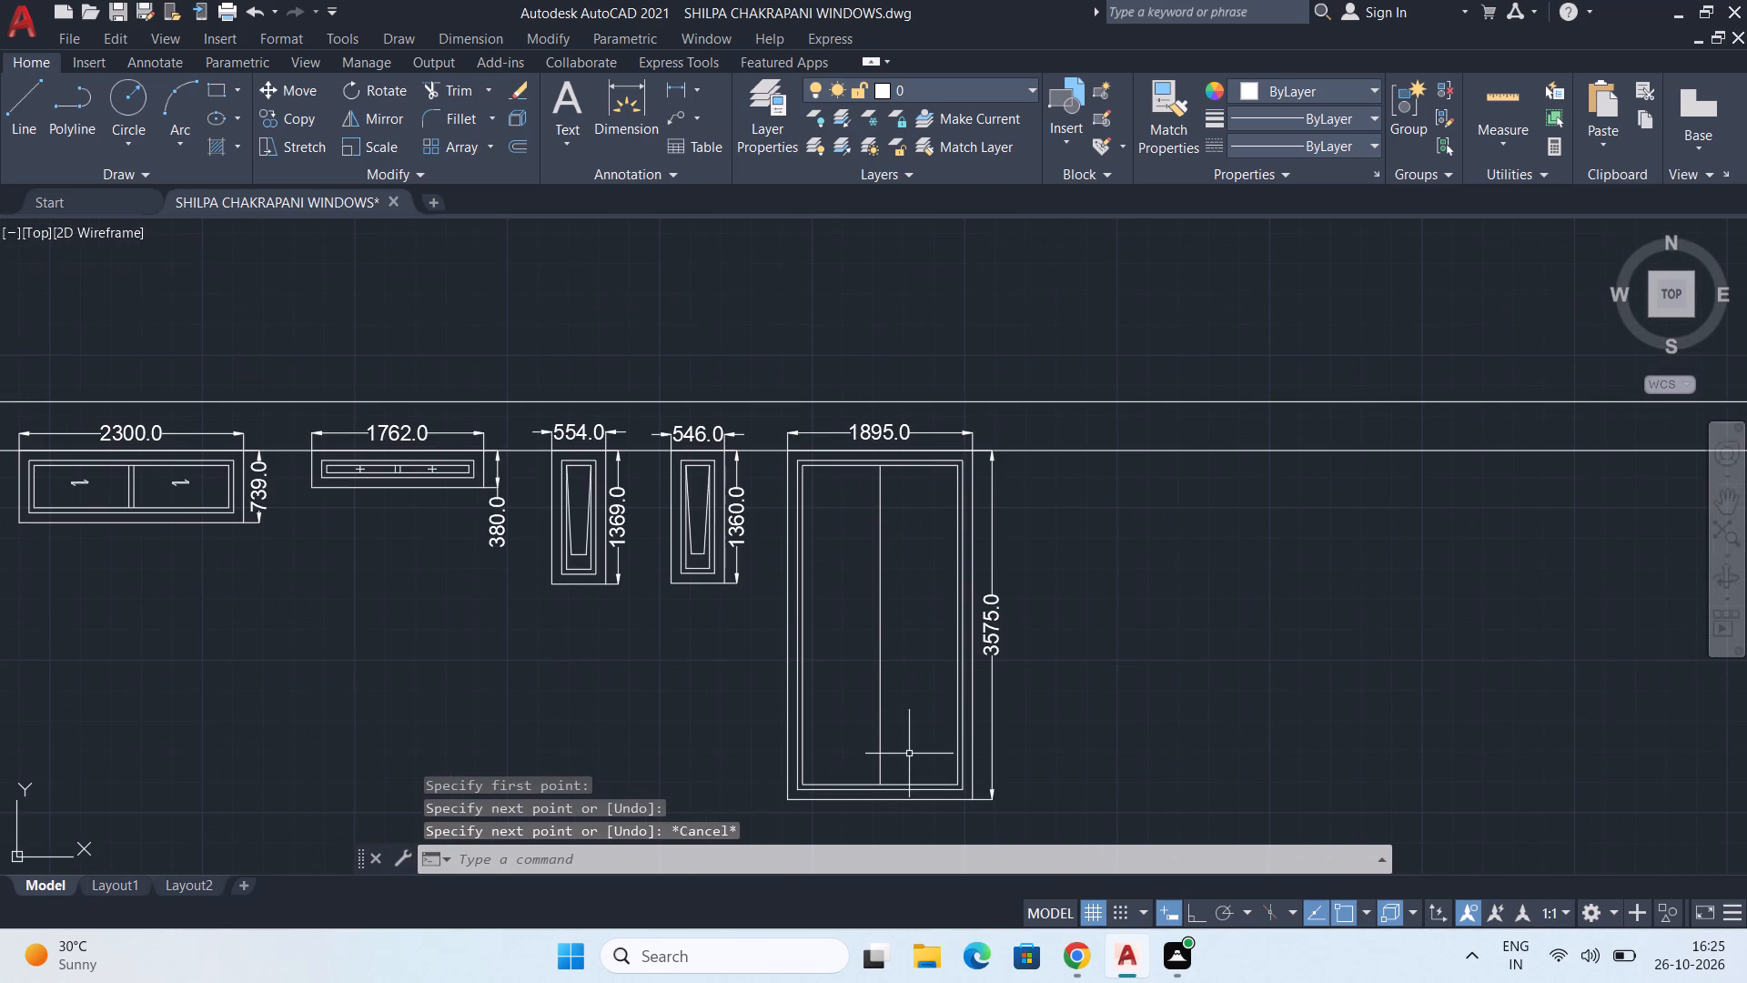
Offset the 1895-wide window's vertical centre line by 25.4 to both sides.
type("OFF")
key("Return")
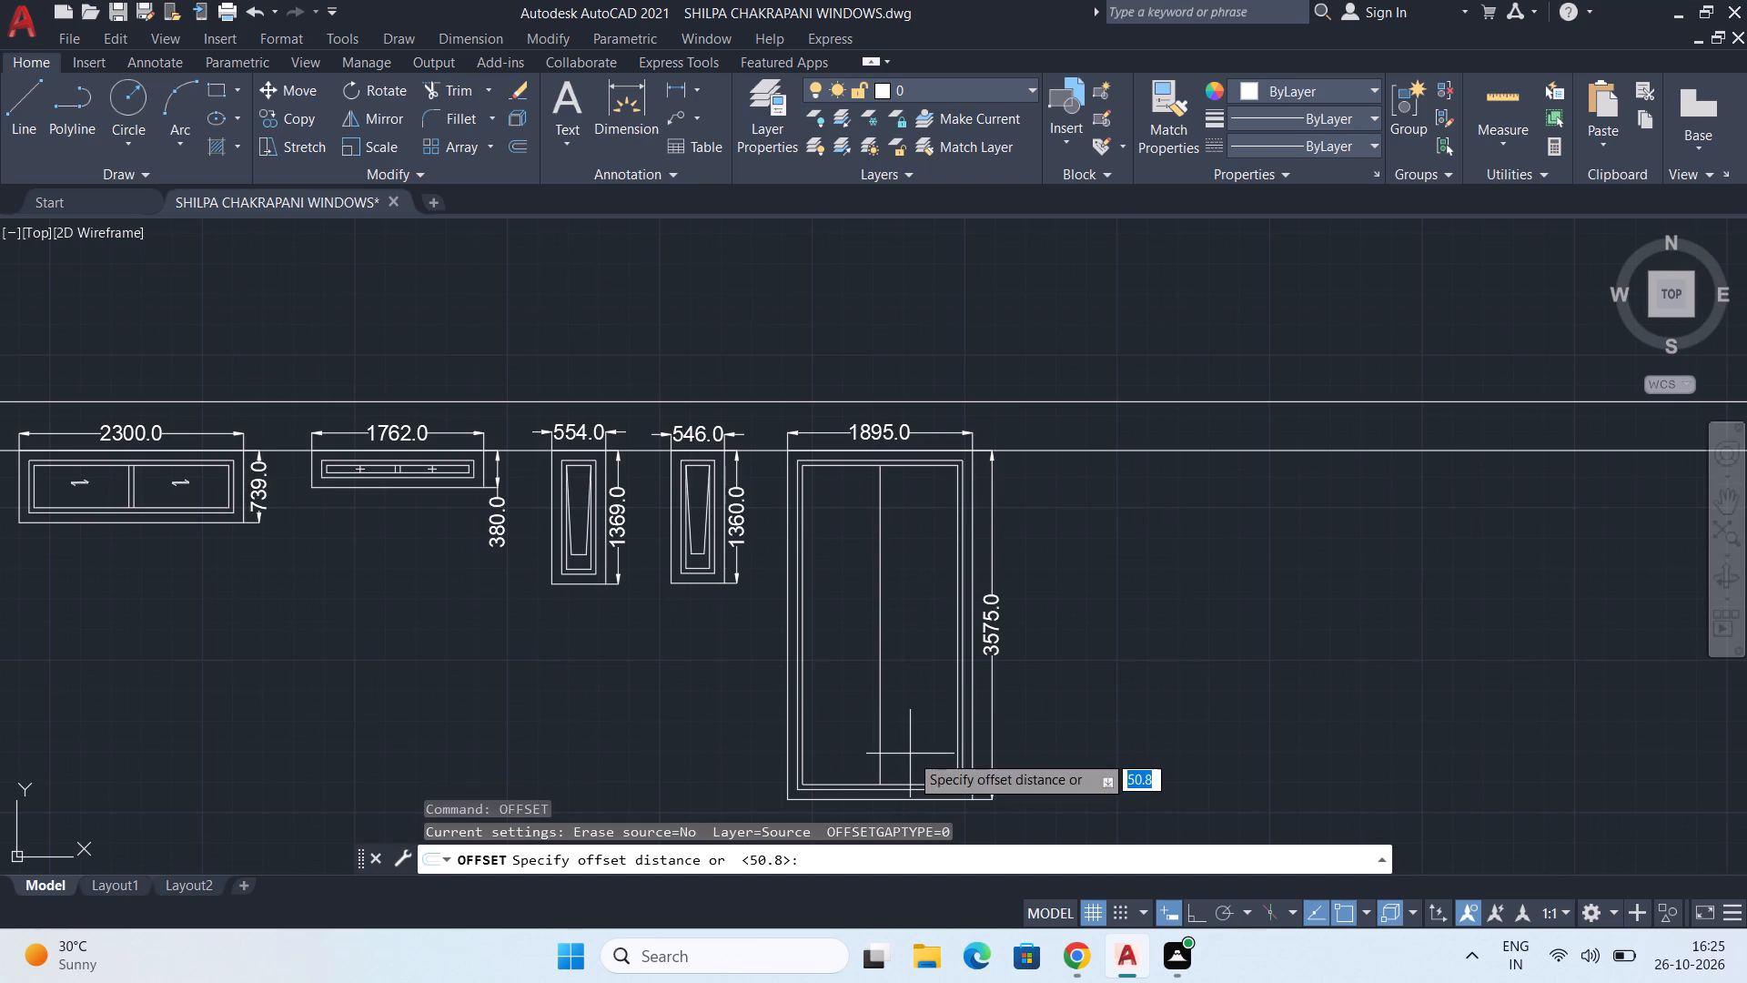
type("25.4")
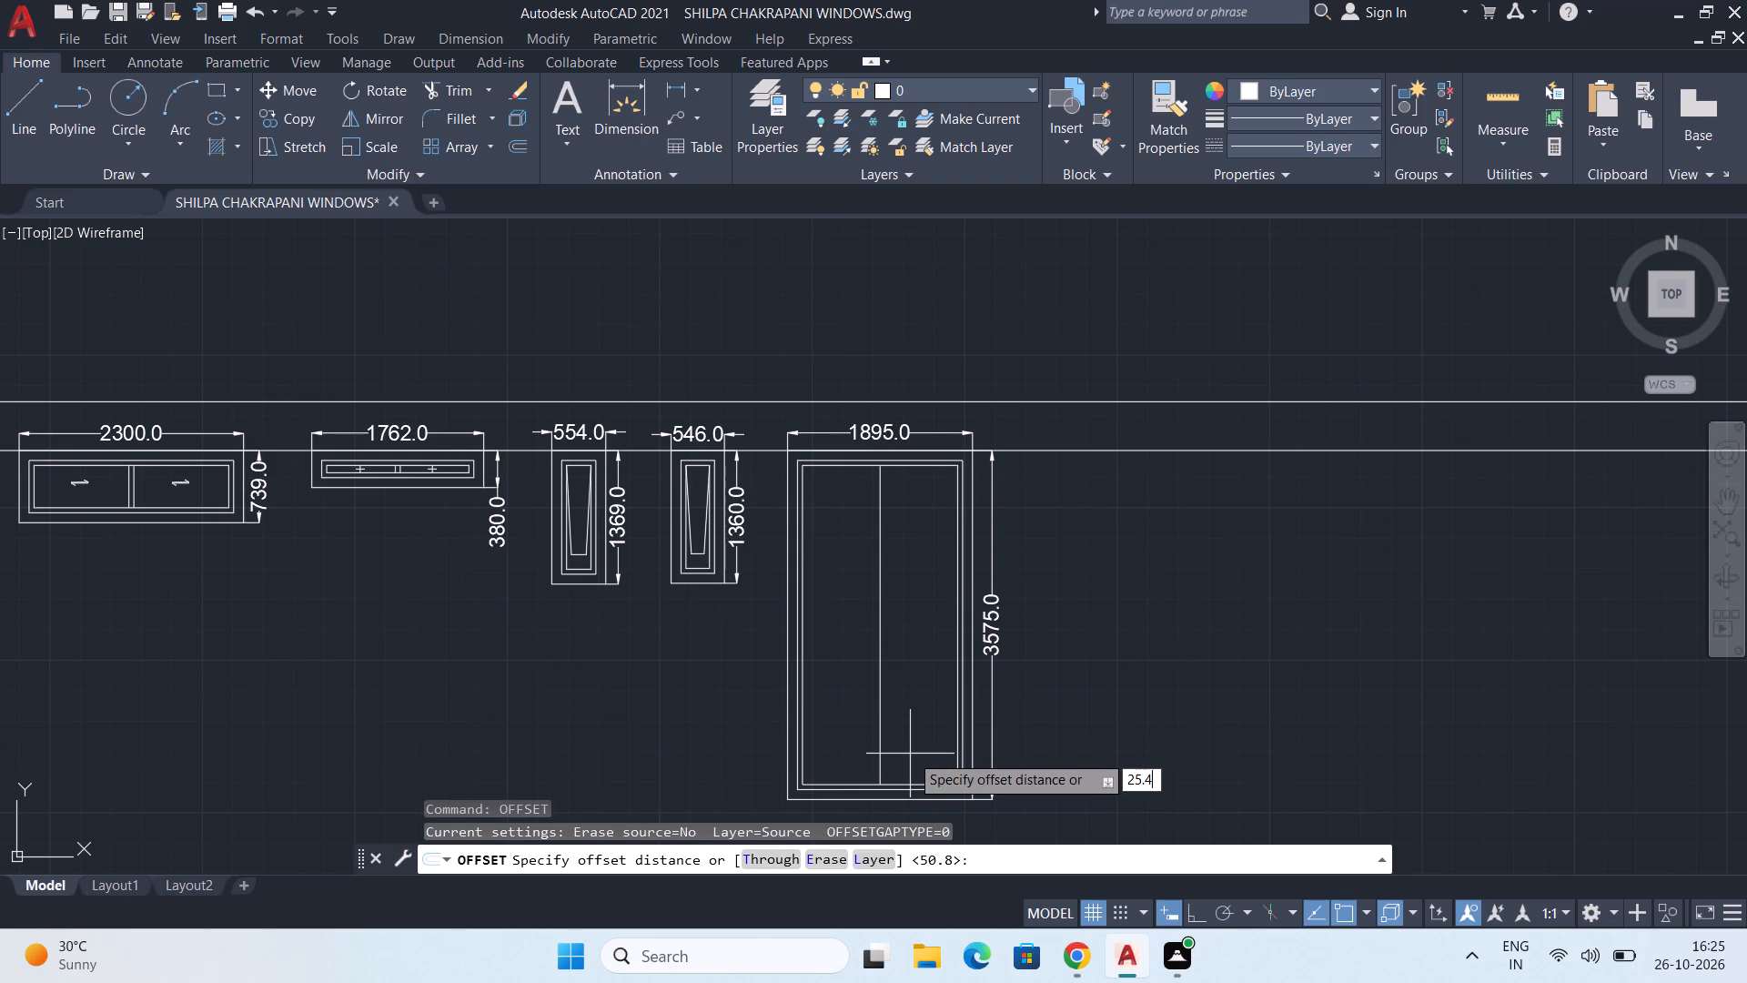
key("Return")
scroll(931, 752, "up", 3)
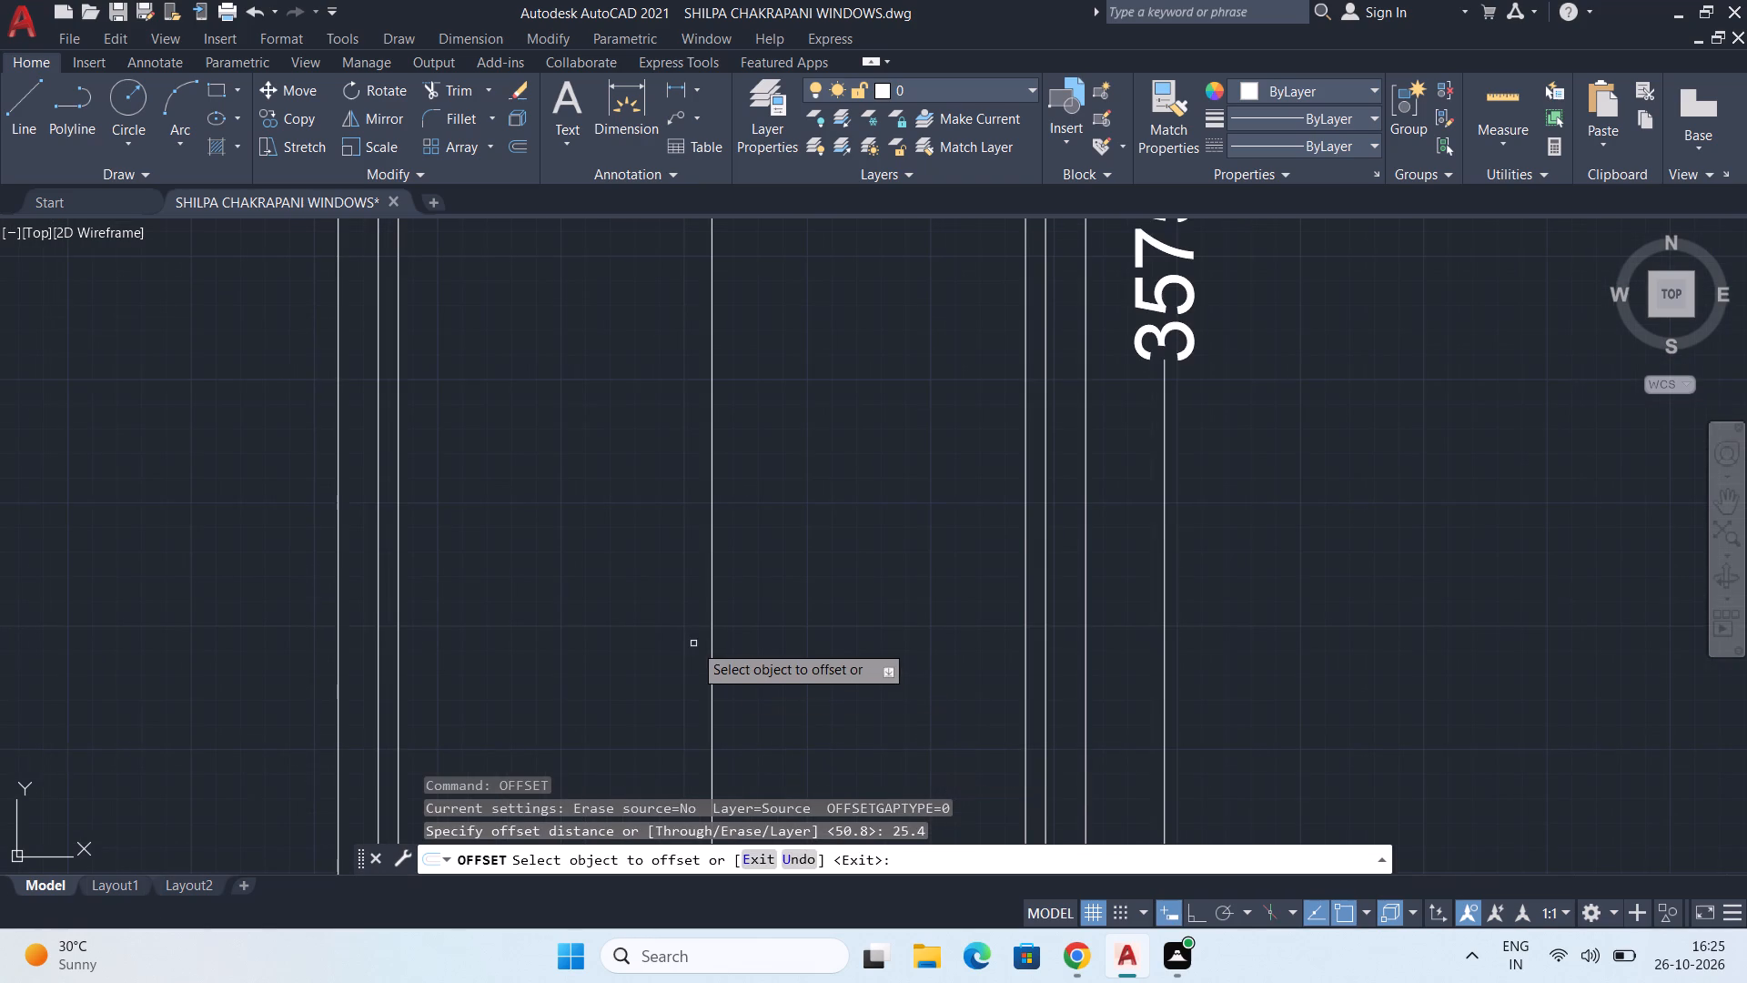
left_click(712, 708)
left_click(809, 705)
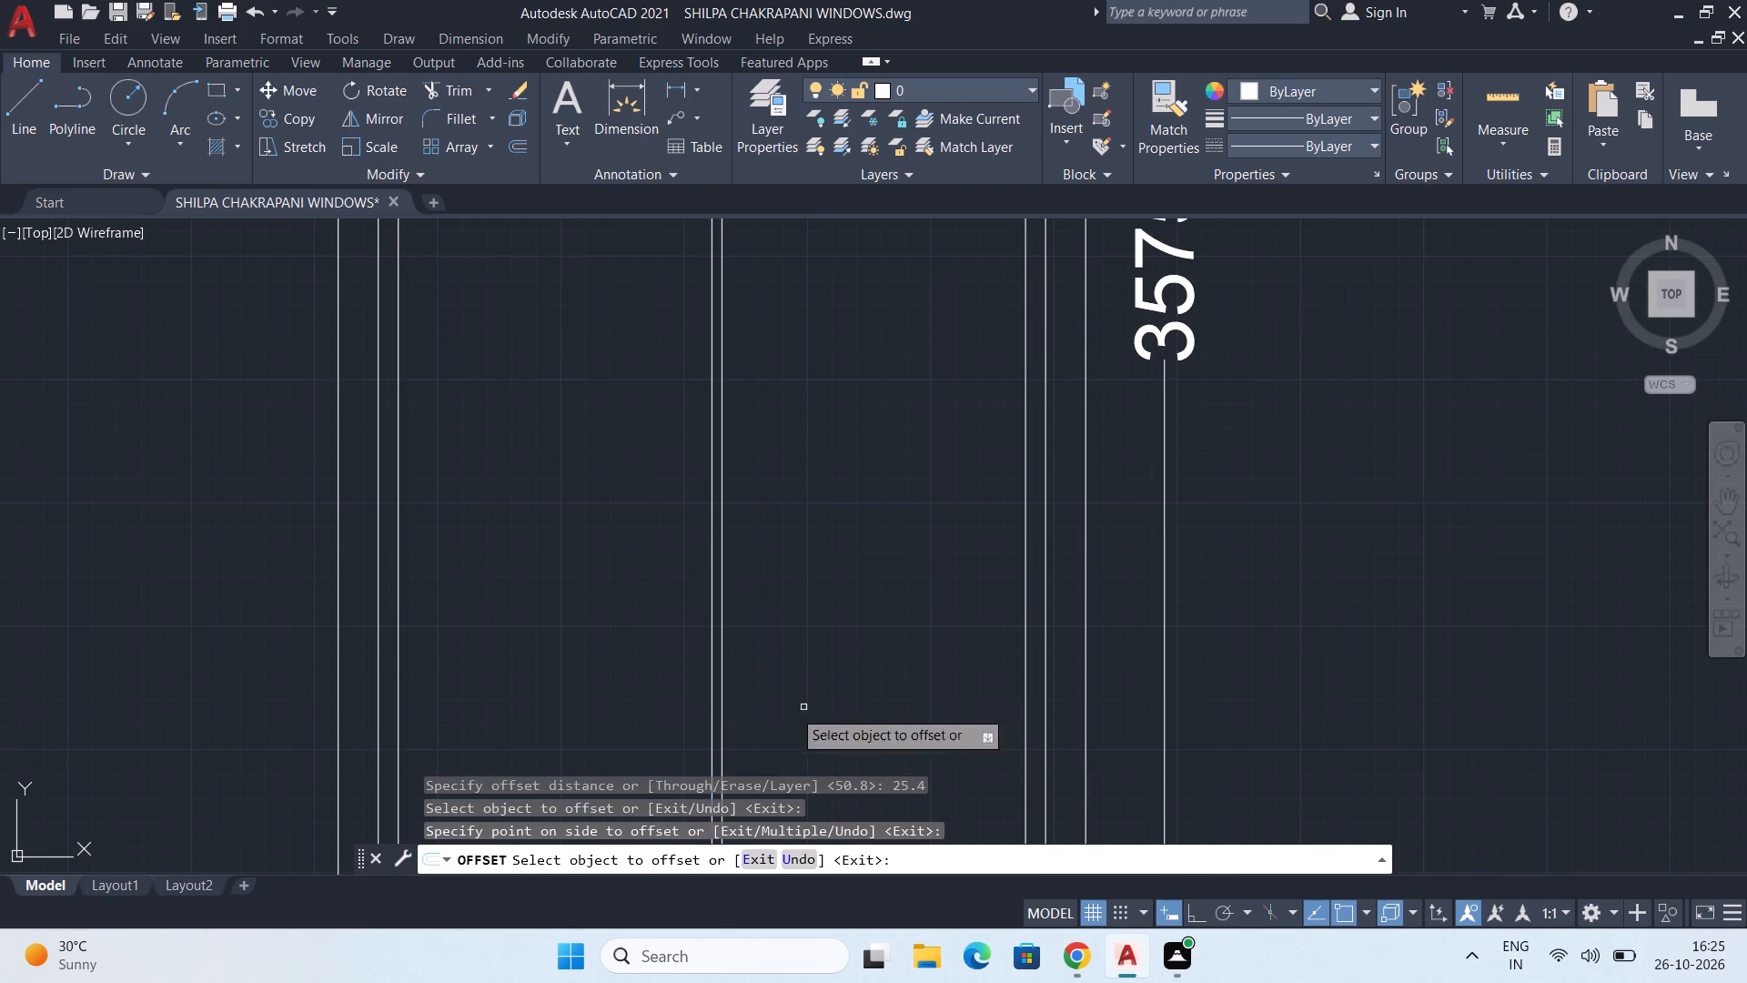
left_click(711, 741)
left_click(562, 730)
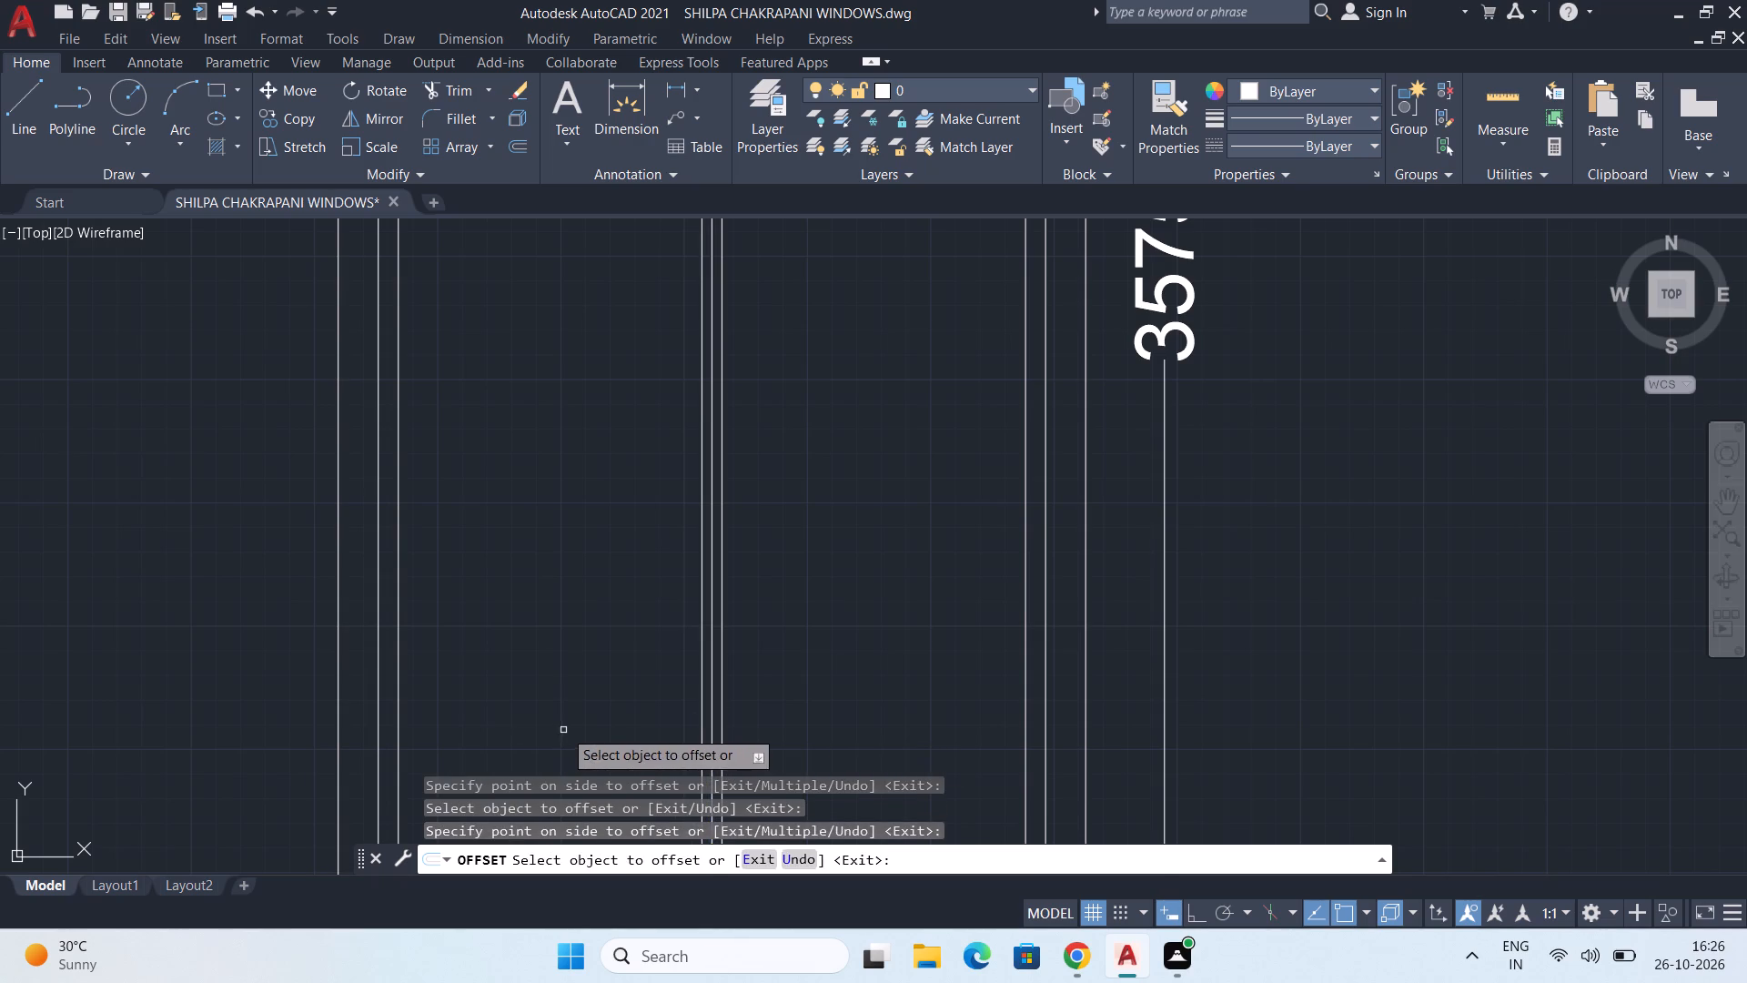
key("space")
Delete the original centre line between the two offset mullion lines of the 1895-wide window.
left_click(716, 721)
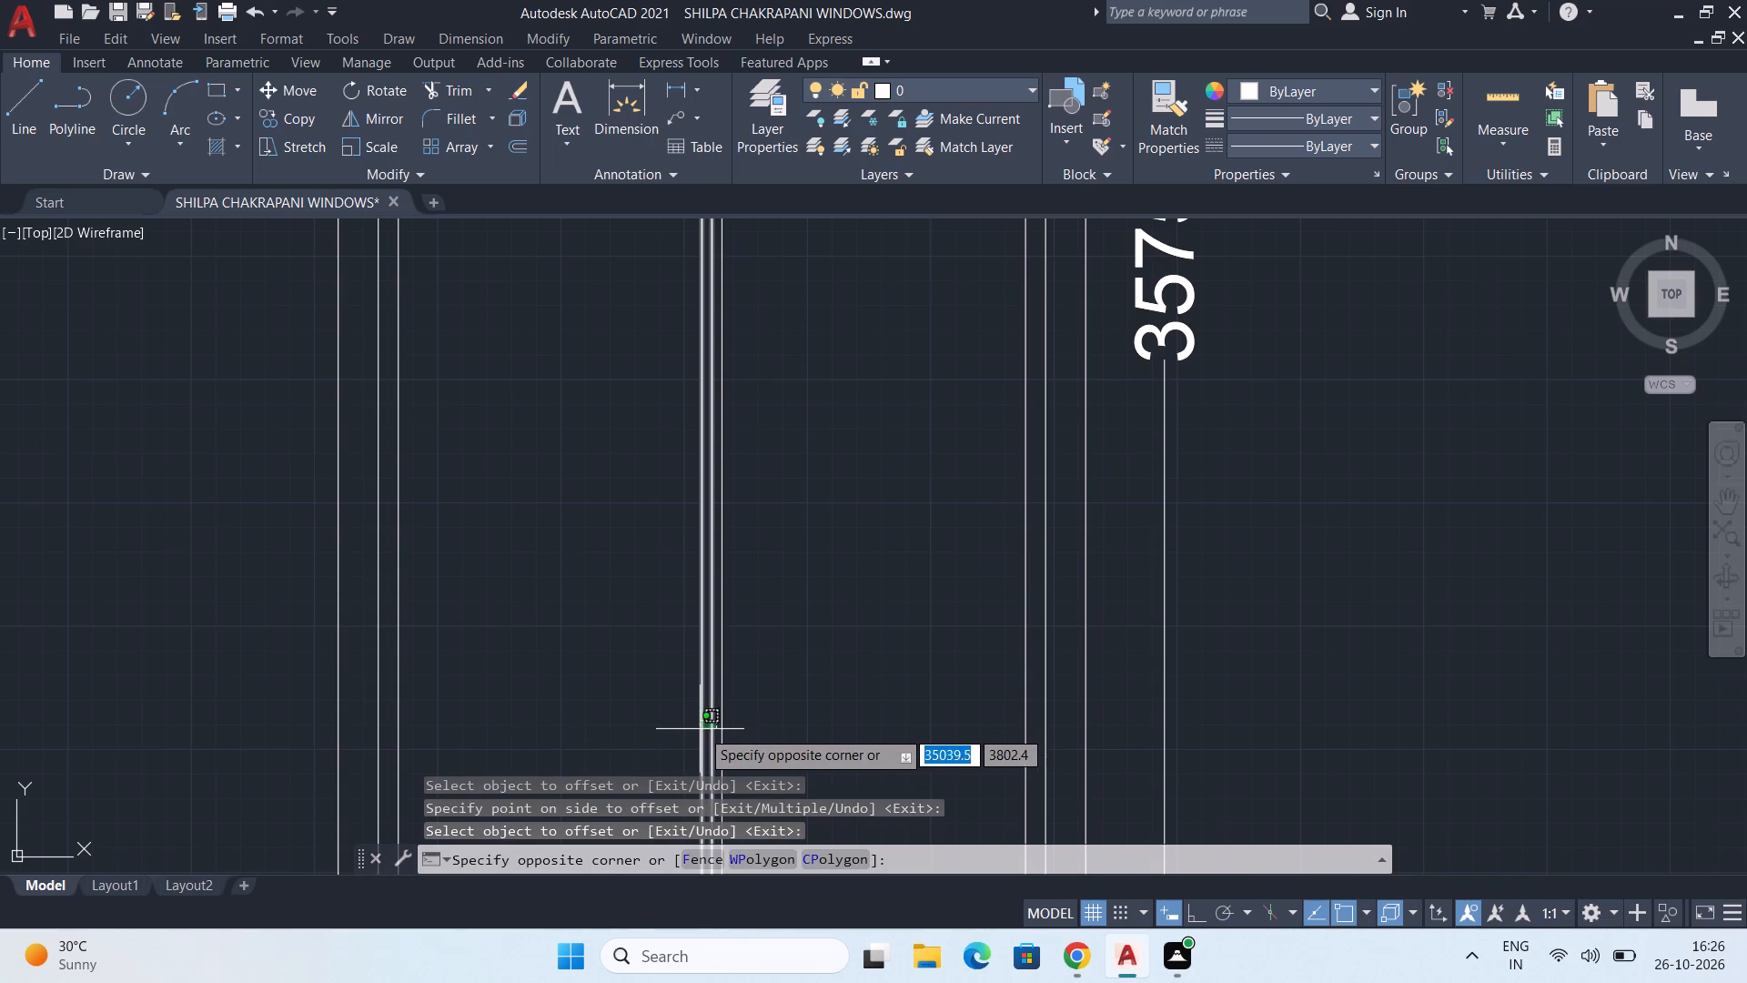
left_click(712, 723)
left_click(712, 719)
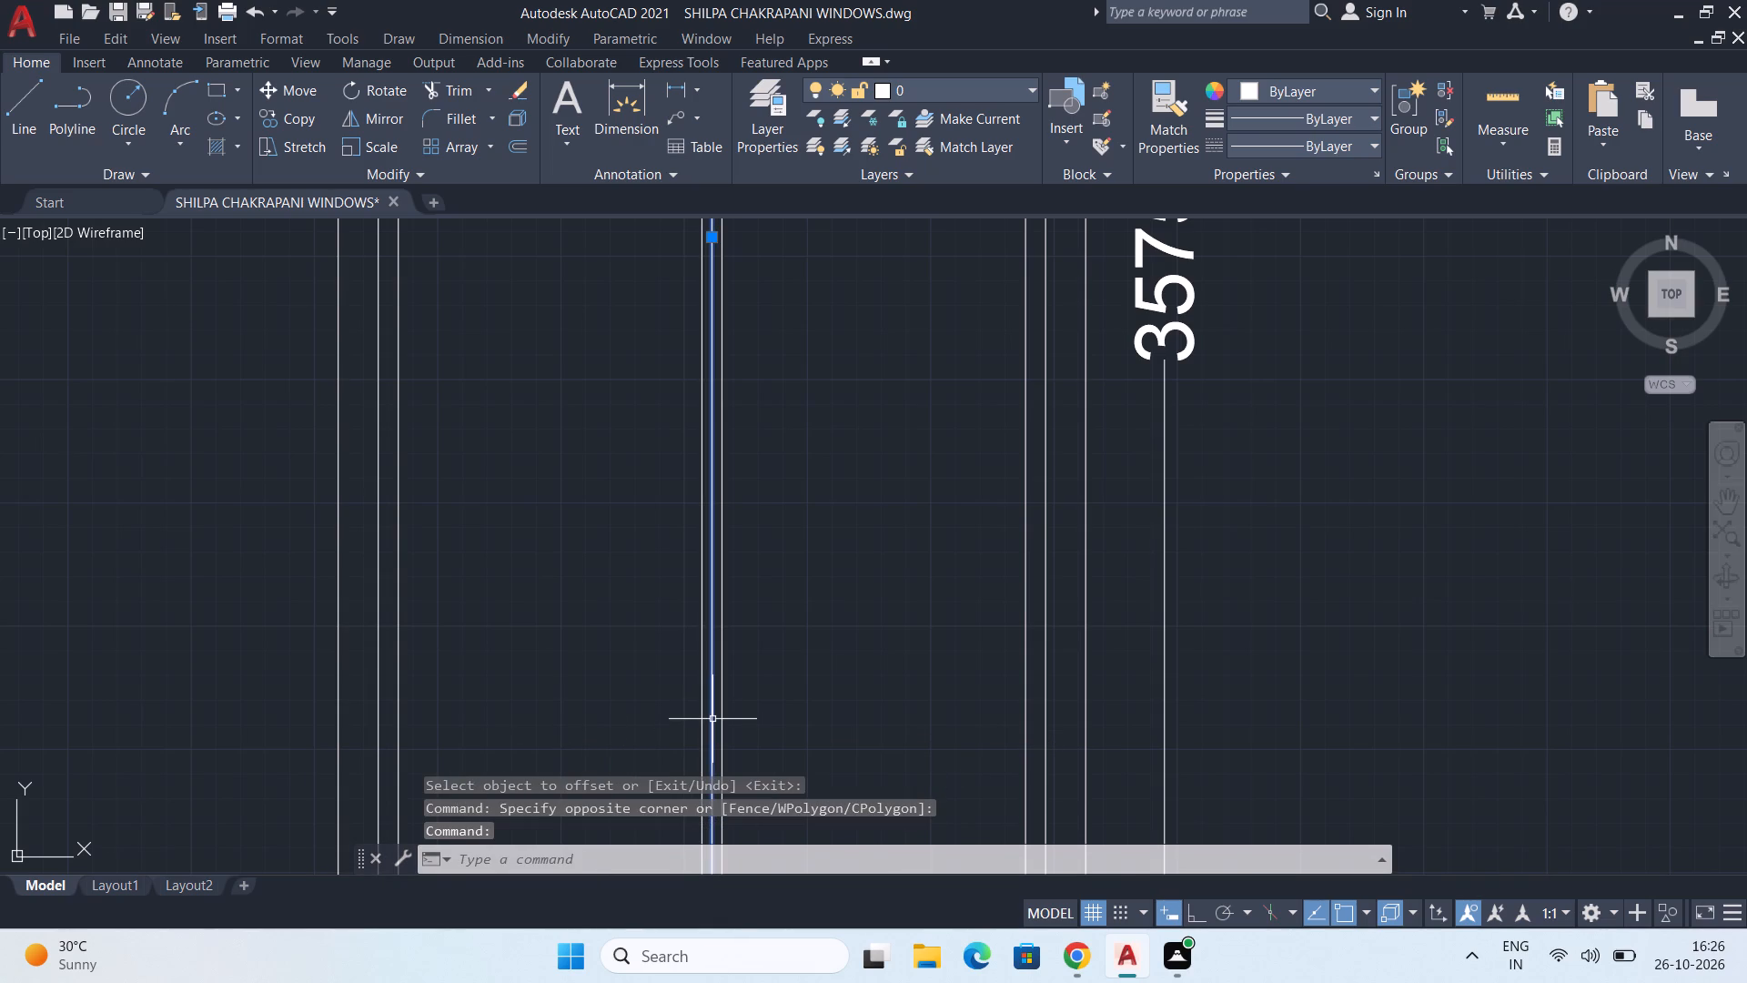
key("Delete")
Copy the sliding arrow mark from the first pane of the security room's 2797-wide window into both panes of the 1895-wide window.
scroll(716, 708, "down", 2)
middle_click_drag(730, 697, 647, 666)
scroll(651, 660, "down", 1)
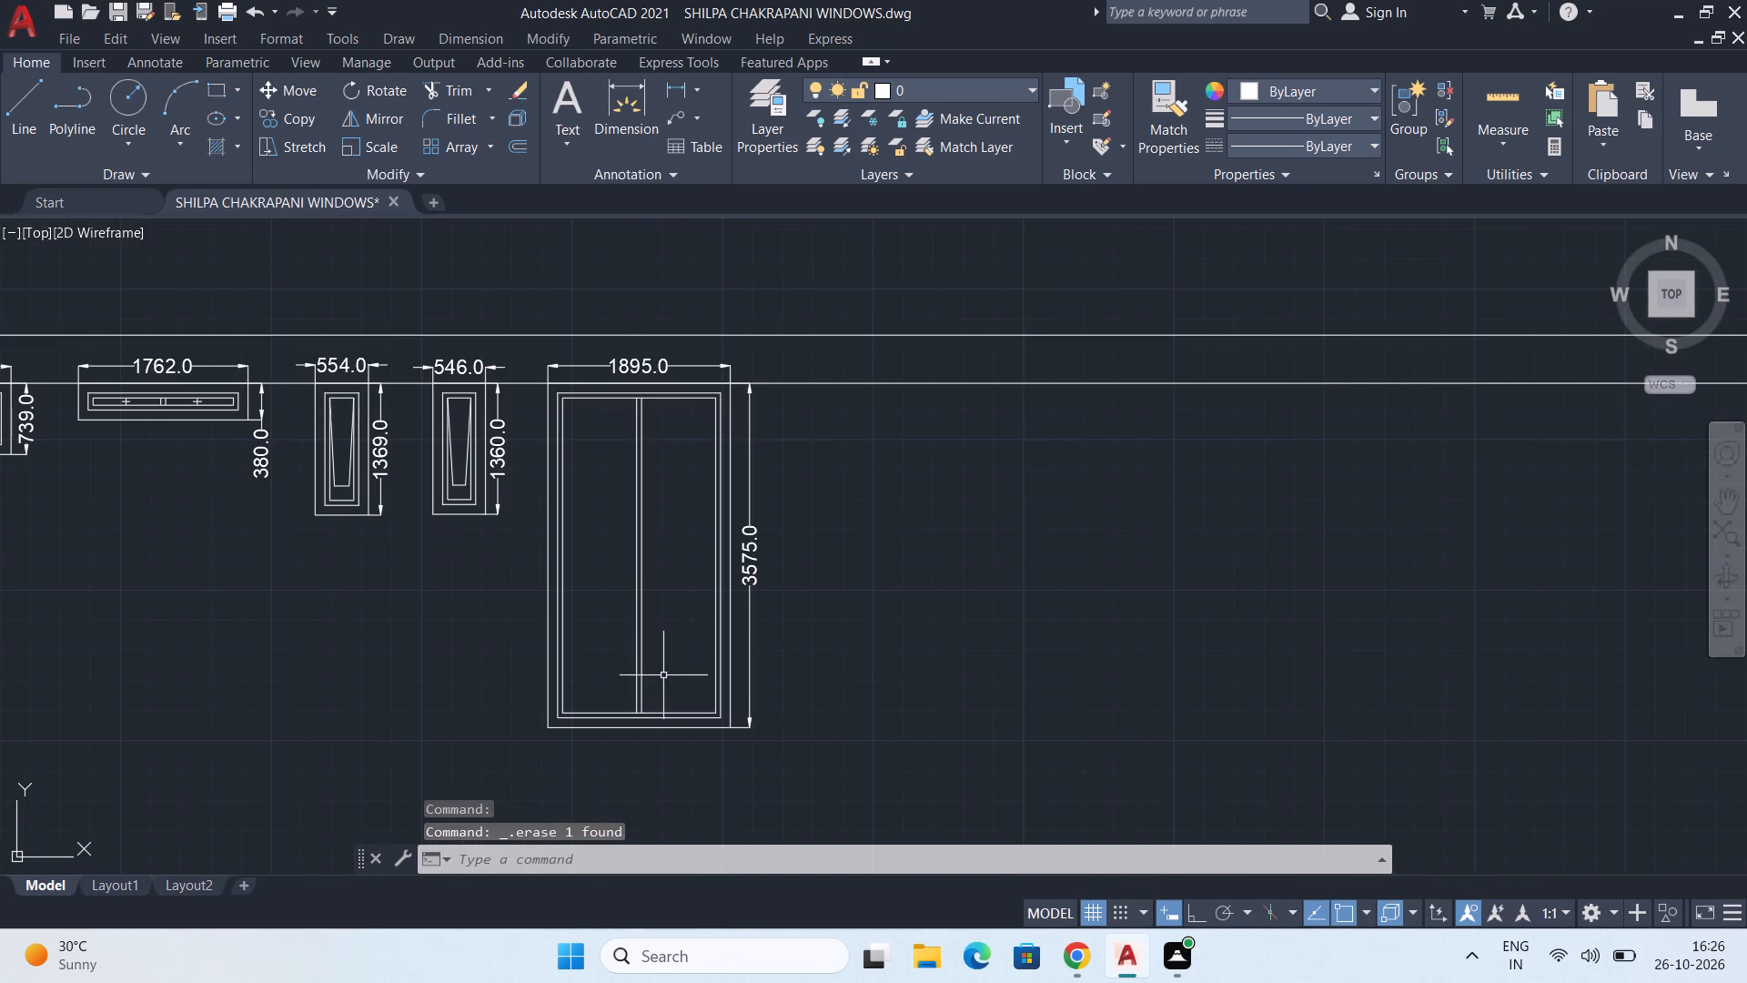
scroll(637, 574, "down", 1)
middle_click_drag(631, 580, 633, 630)
scroll(631, 613, "up", 1)
scroll(470, 580, "down", 2)
middle_click_drag(399, 532, 660, 610)
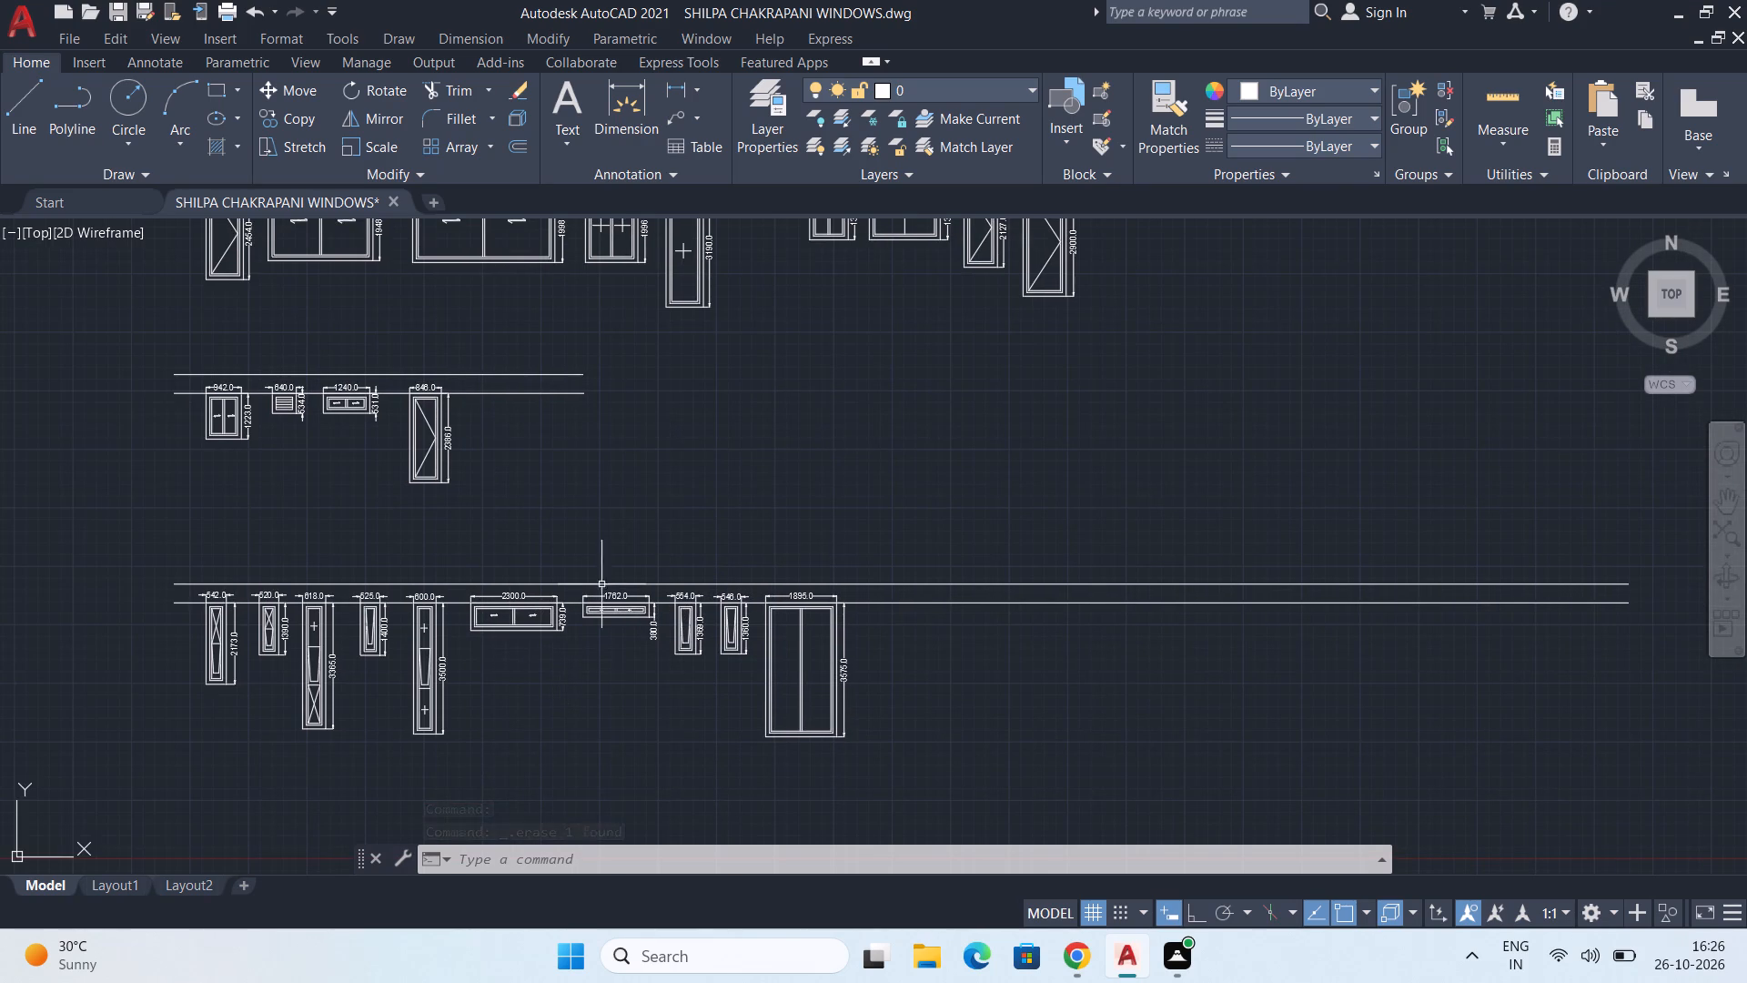
middle_click_drag(616, 571, 629, 617)
middle_click_drag(455, 517, 485, 670)
scroll(360, 469, "up", 2)
middle_click_drag(306, 411, 315, 559)
scroll(301, 479, "up", 1)
left_click(279, 451)
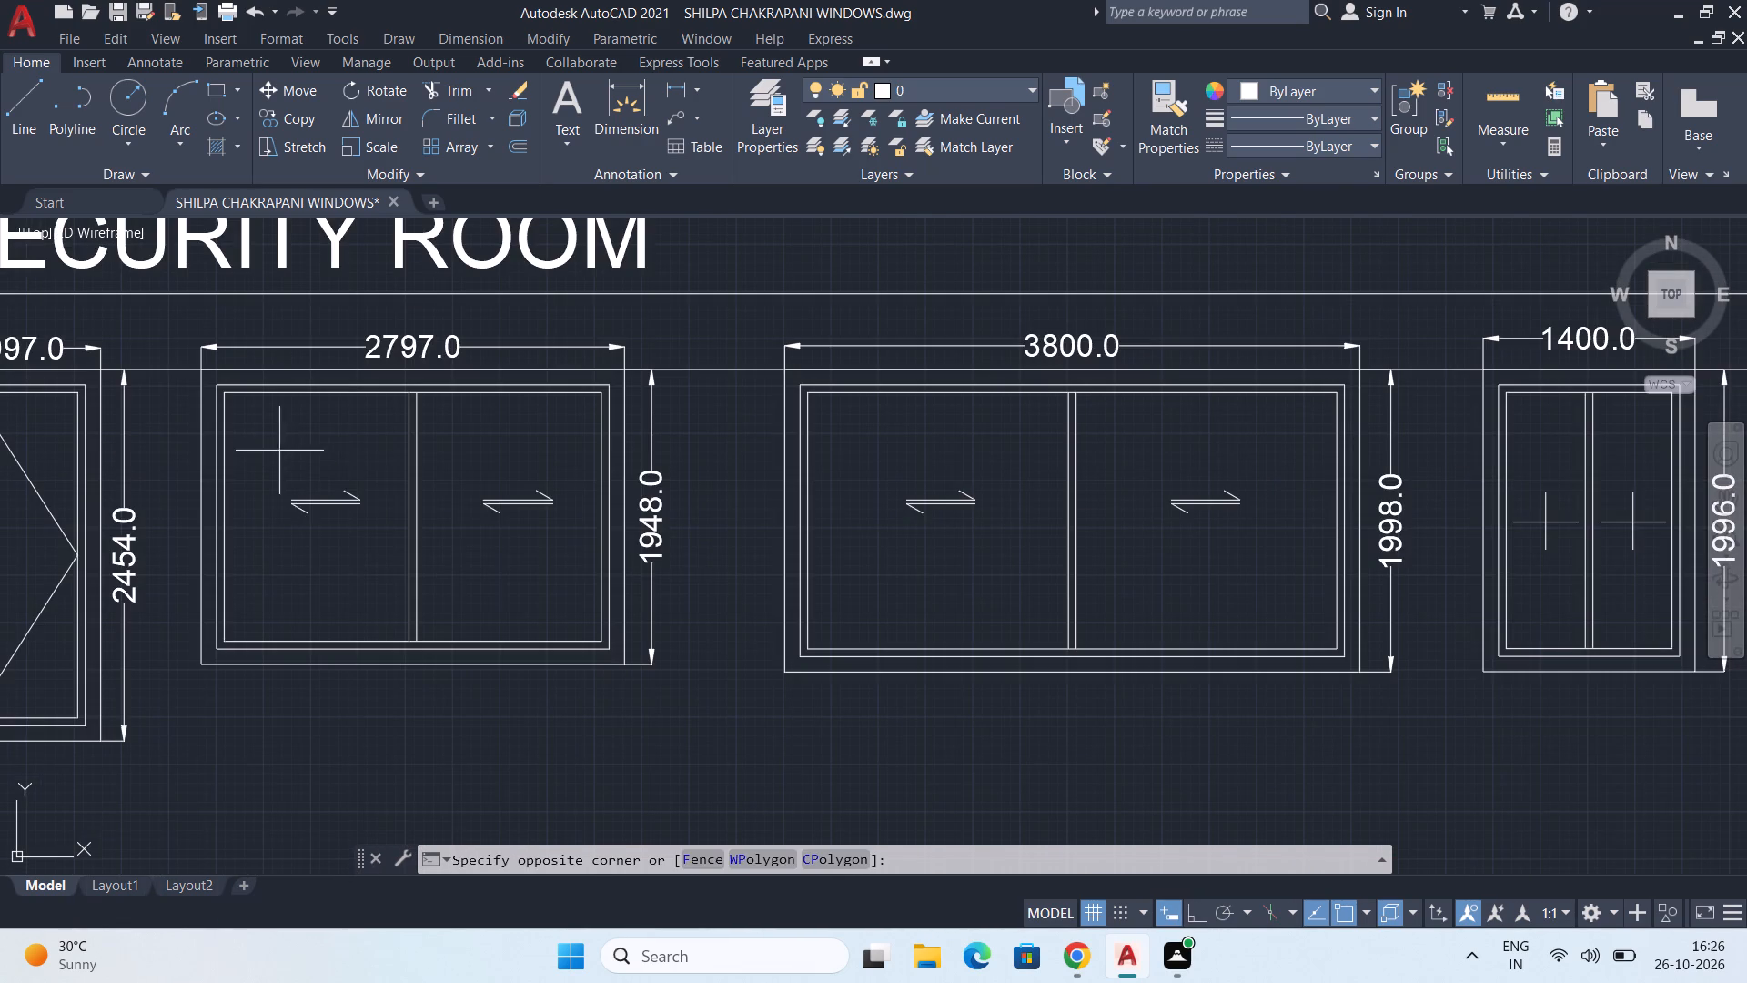
left_click(382, 565)
key("c")
key("o")
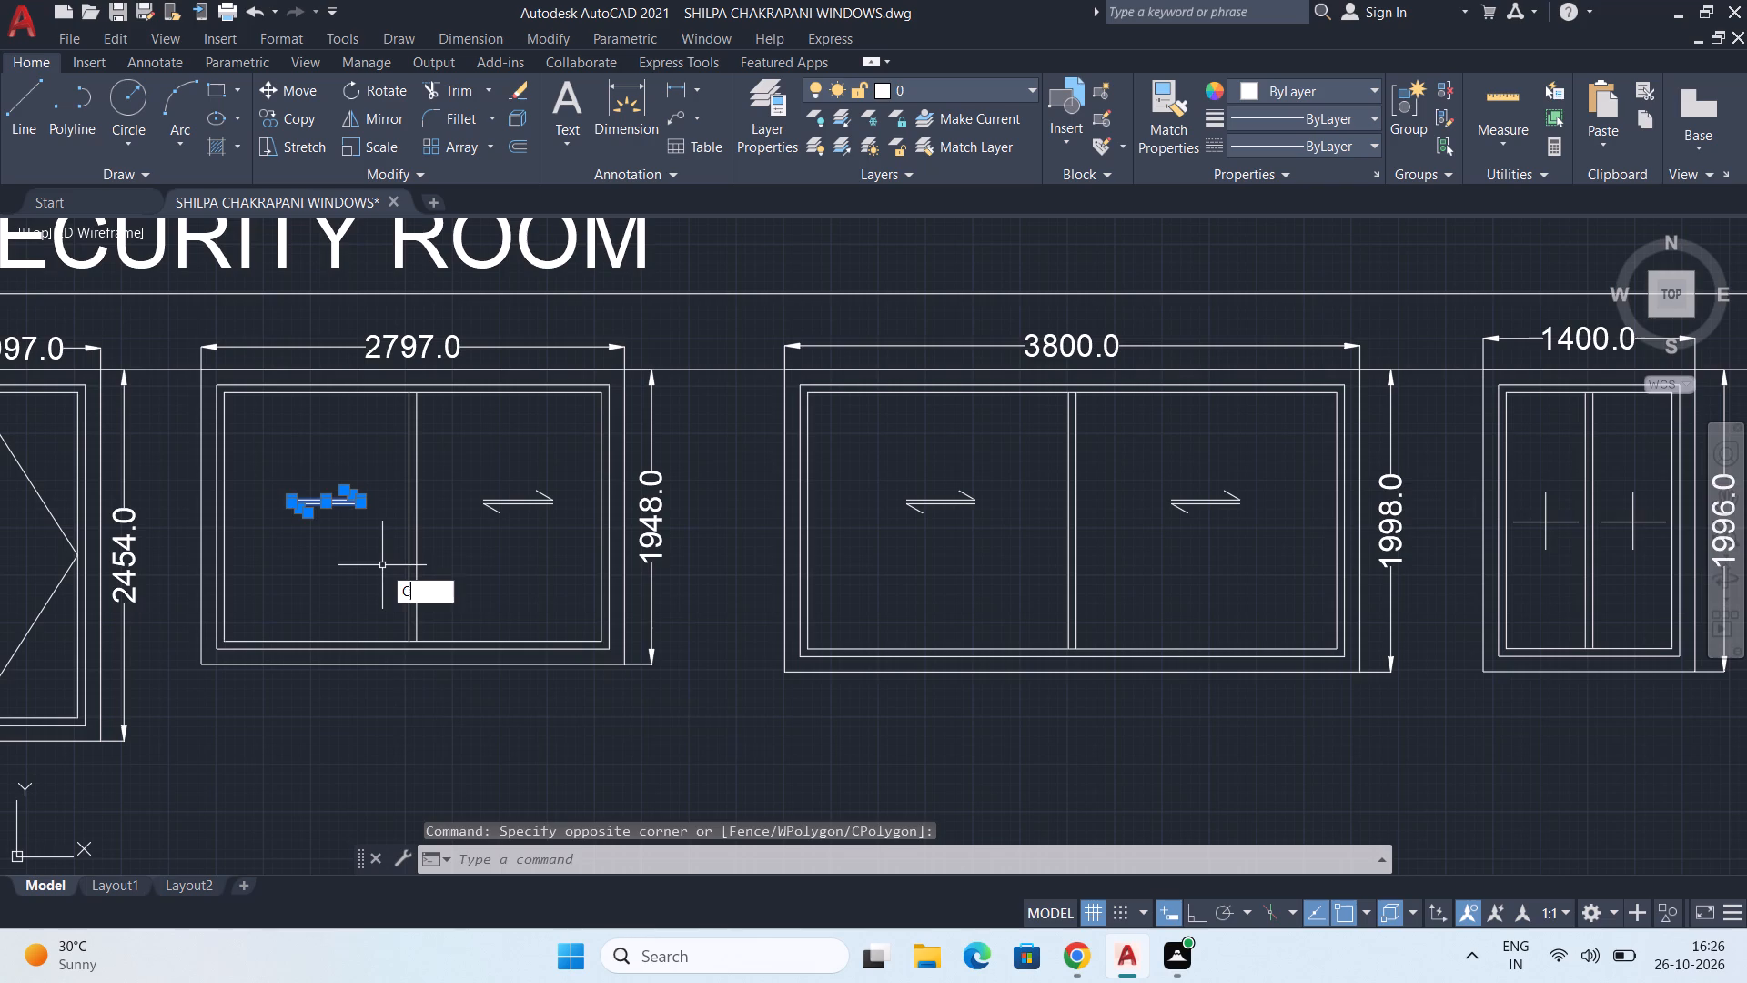
key("Return")
left_click(319, 504)
scroll(888, 718, "down", 3)
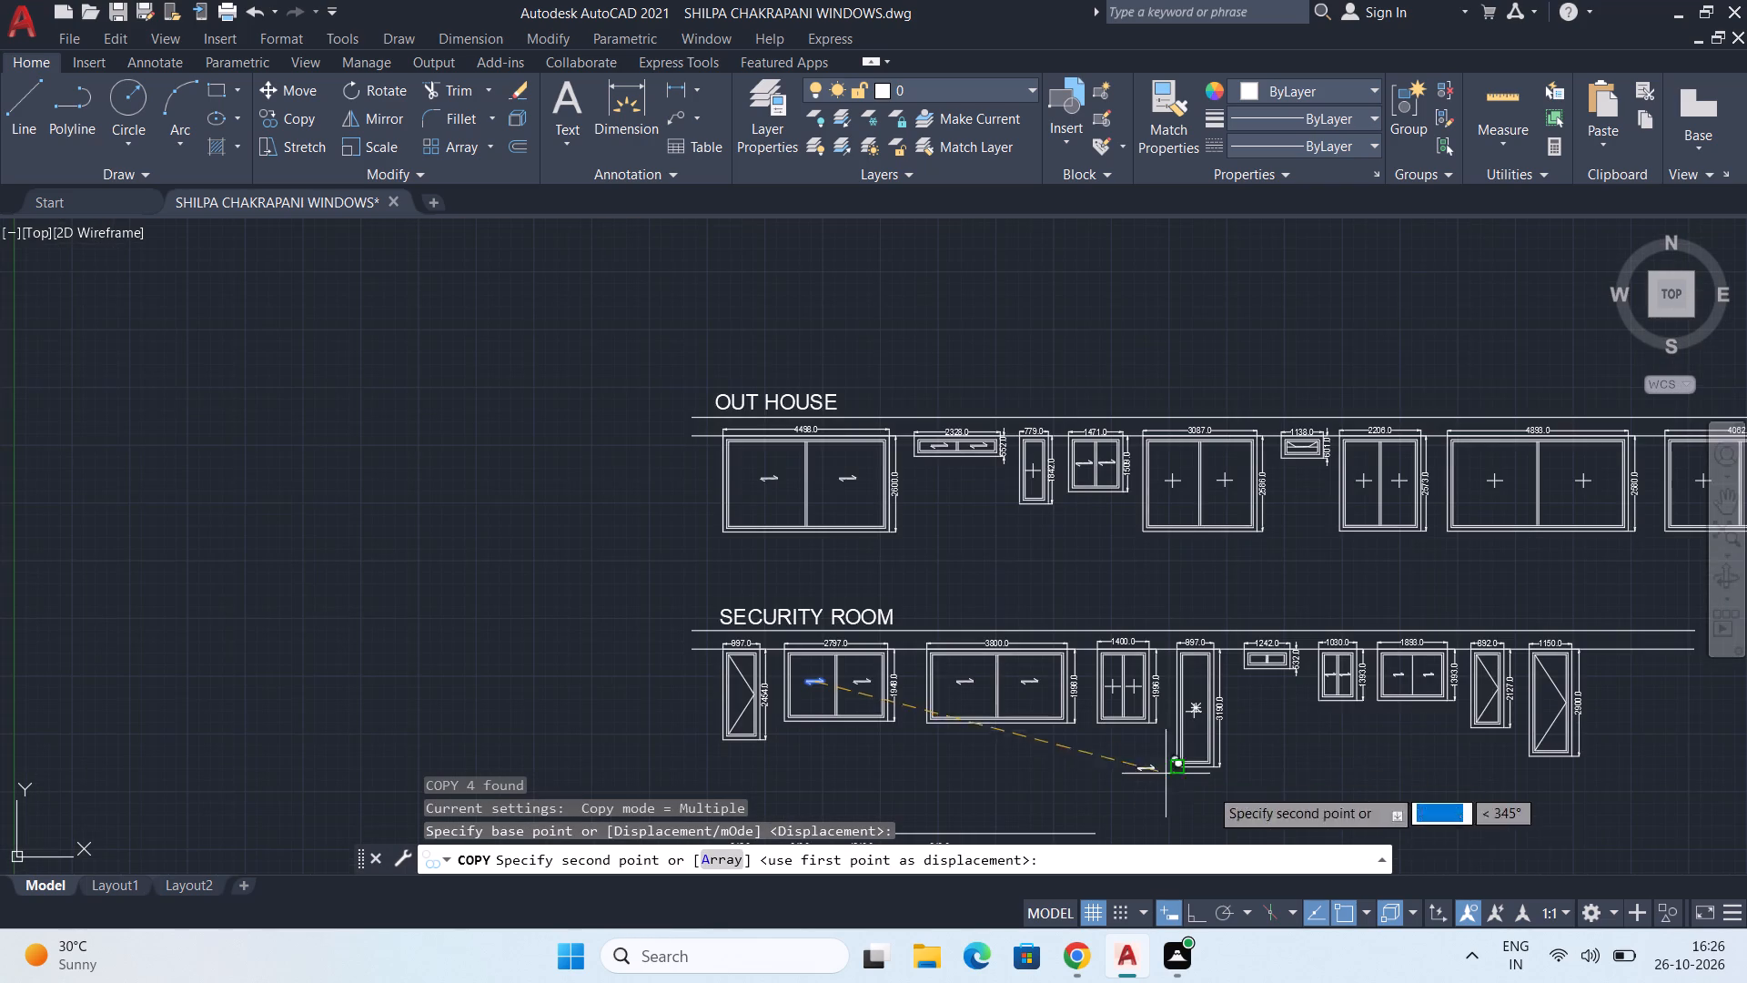
middle_click_drag(1372, 883, 1156, 610)
middle_click_drag(1267, 665, 934, 431)
middle_click_drag(1032, 567, 981, 390)
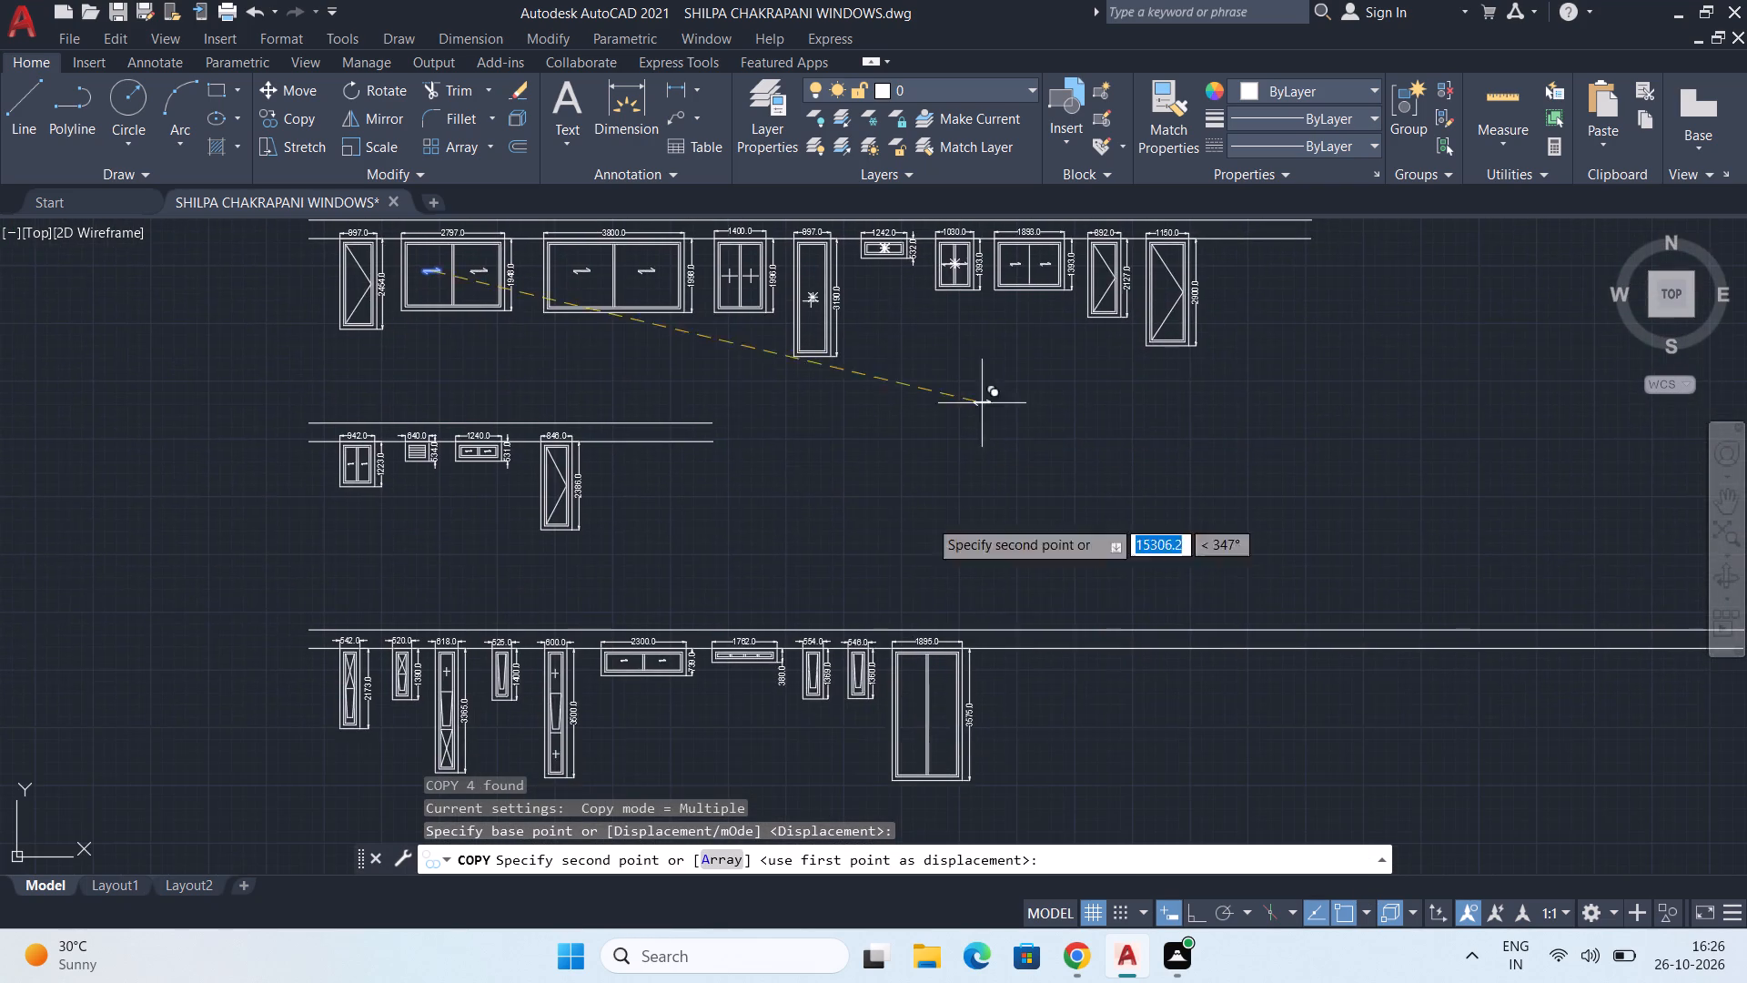
scroll(861, 694, "up", 2)
middle_click_drag(996, 717, 962, 532)
scroll(924, 571, "up", 2)
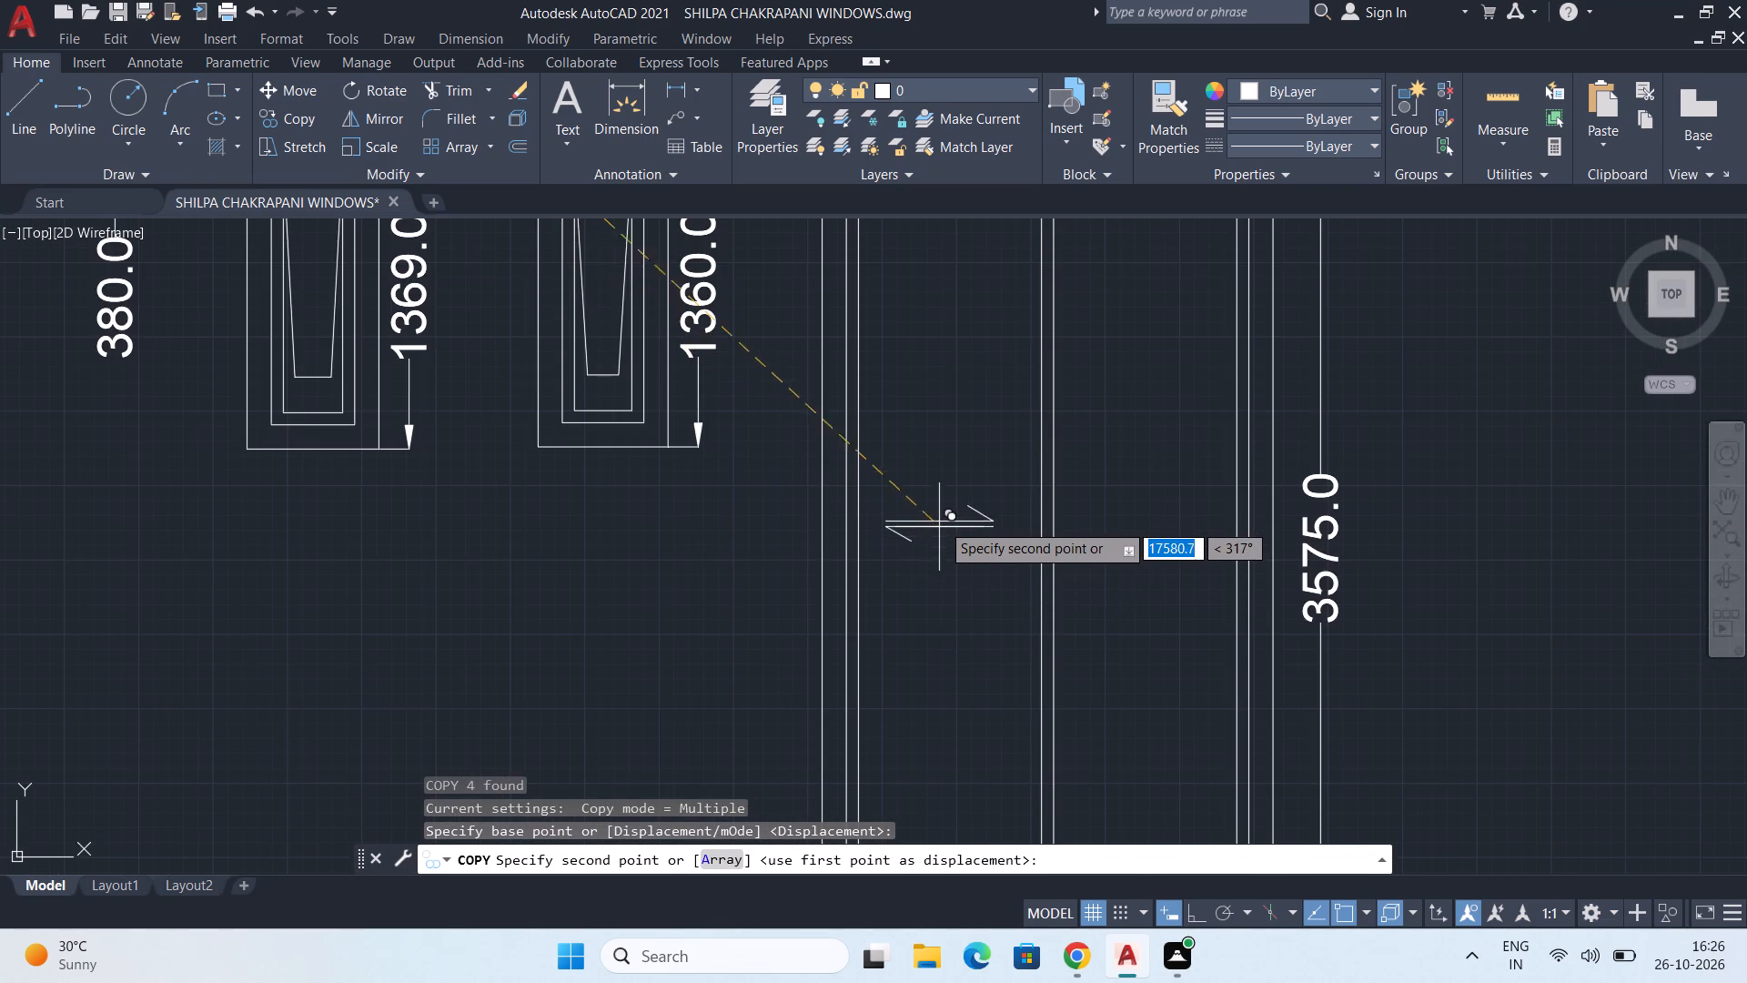
scroll(945, 519, "down", 1)
left_click(946, 525)
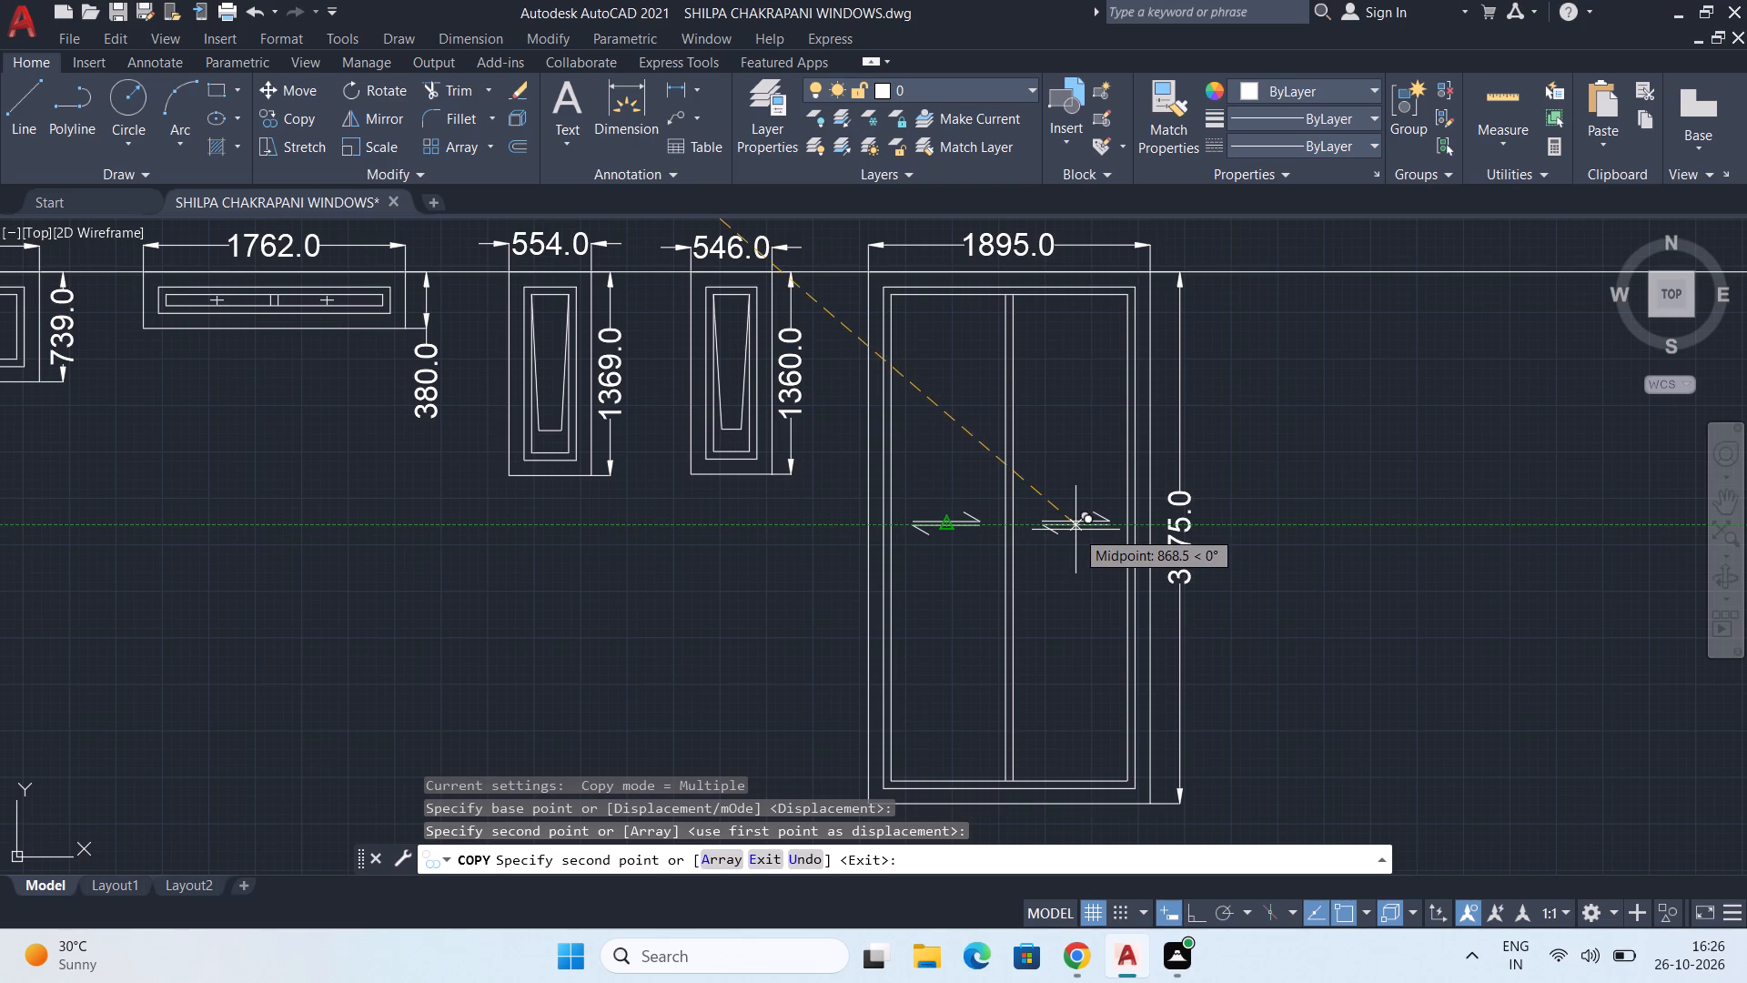
left_click(1072, 531)
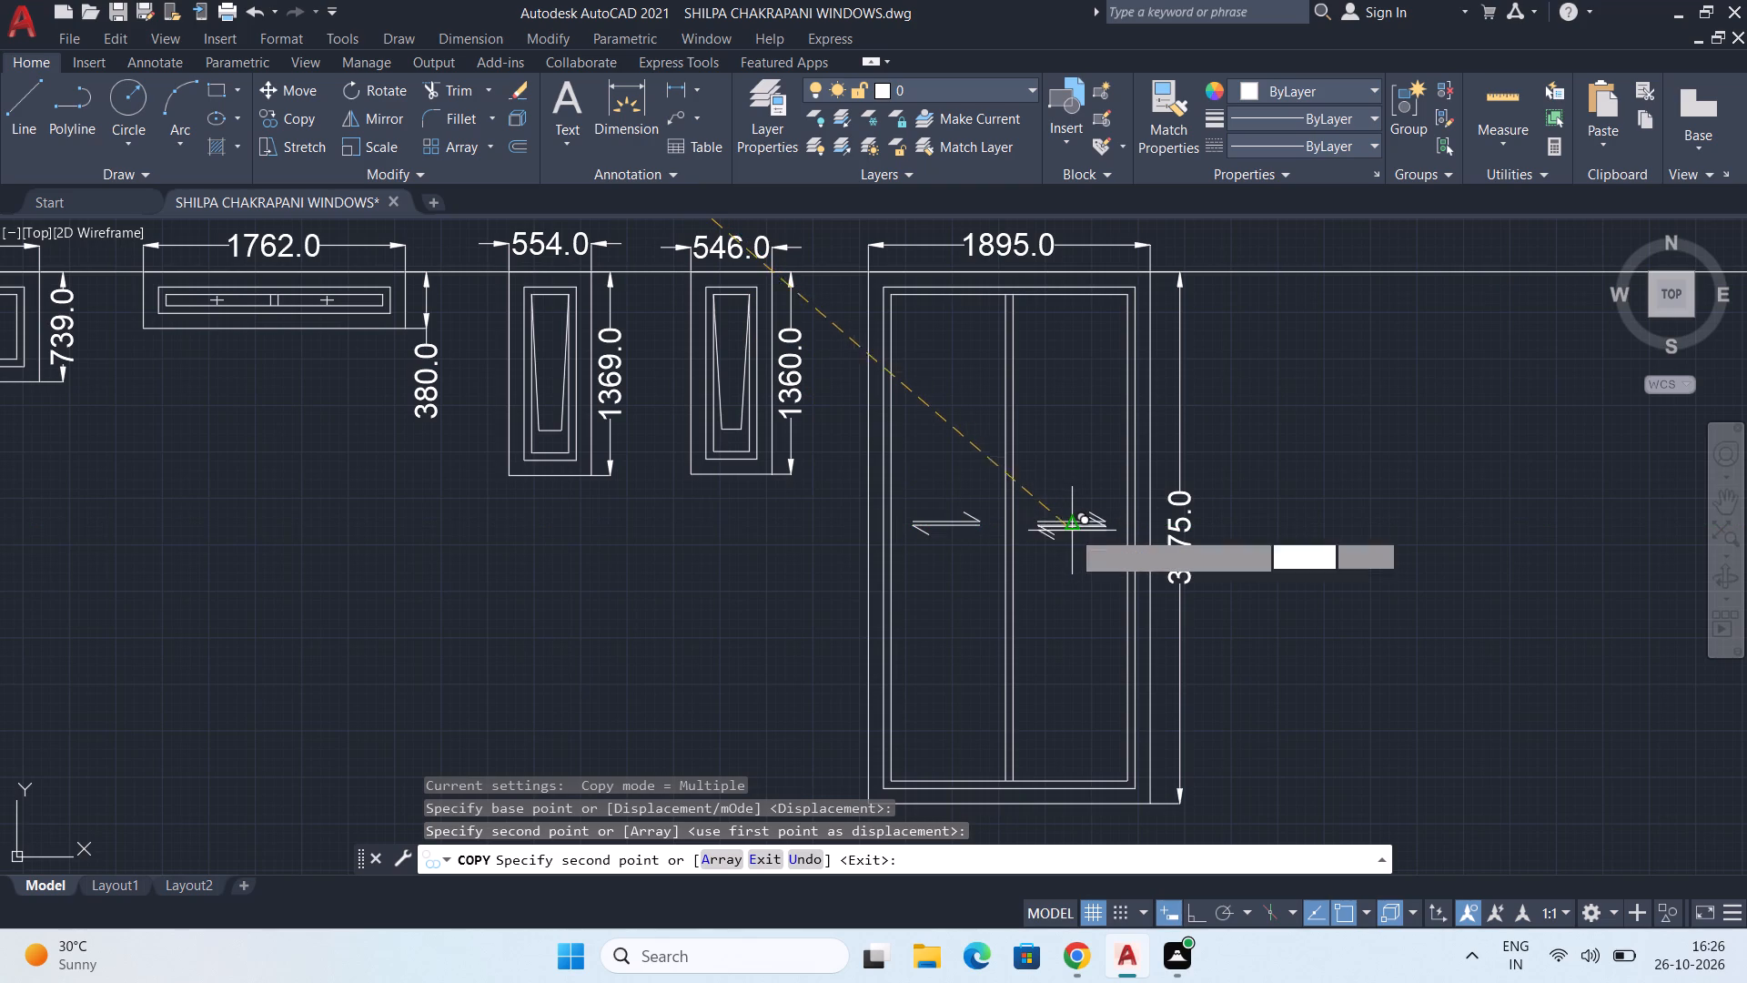
key("Escape")
Draw a 3208 by 3552 rectangle hanging from the lower common horizontal line, spaced just beyond the 1895-wide window.
scroll(1072, 527, "down", 2)
middle_click_drag(1072, 526, 914, 538)
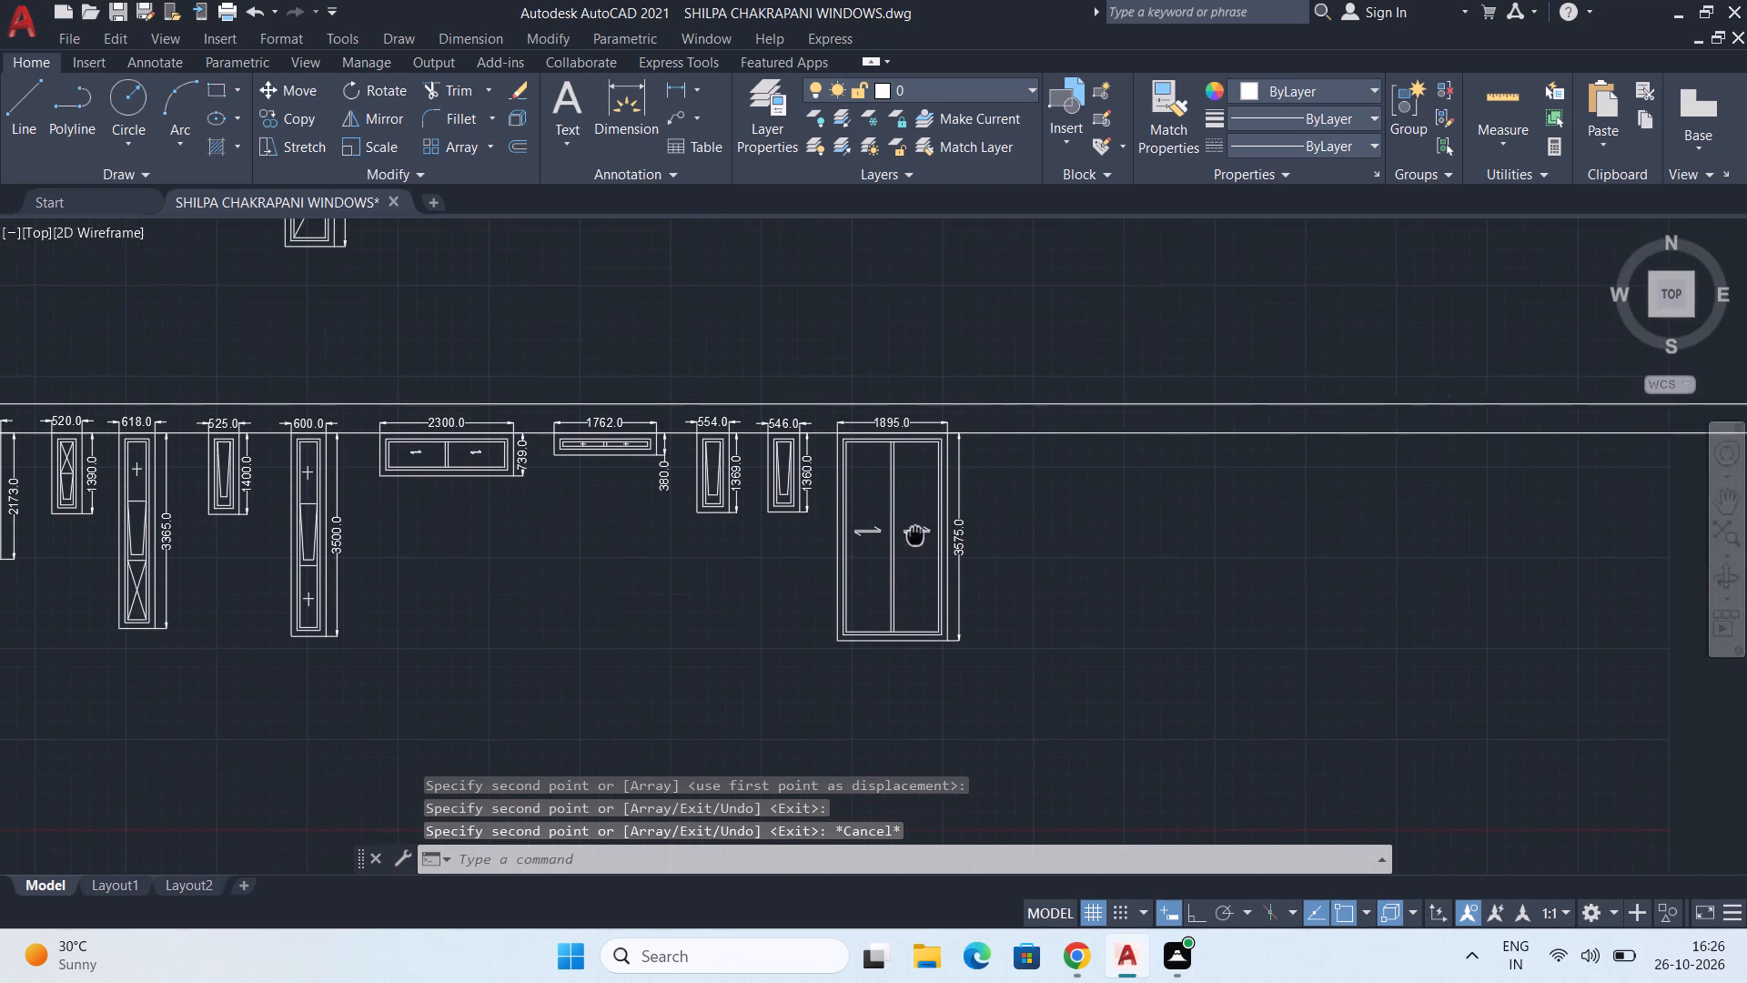
middle_click_drag(914, 538, 909, 546)
left_click(223, 92)
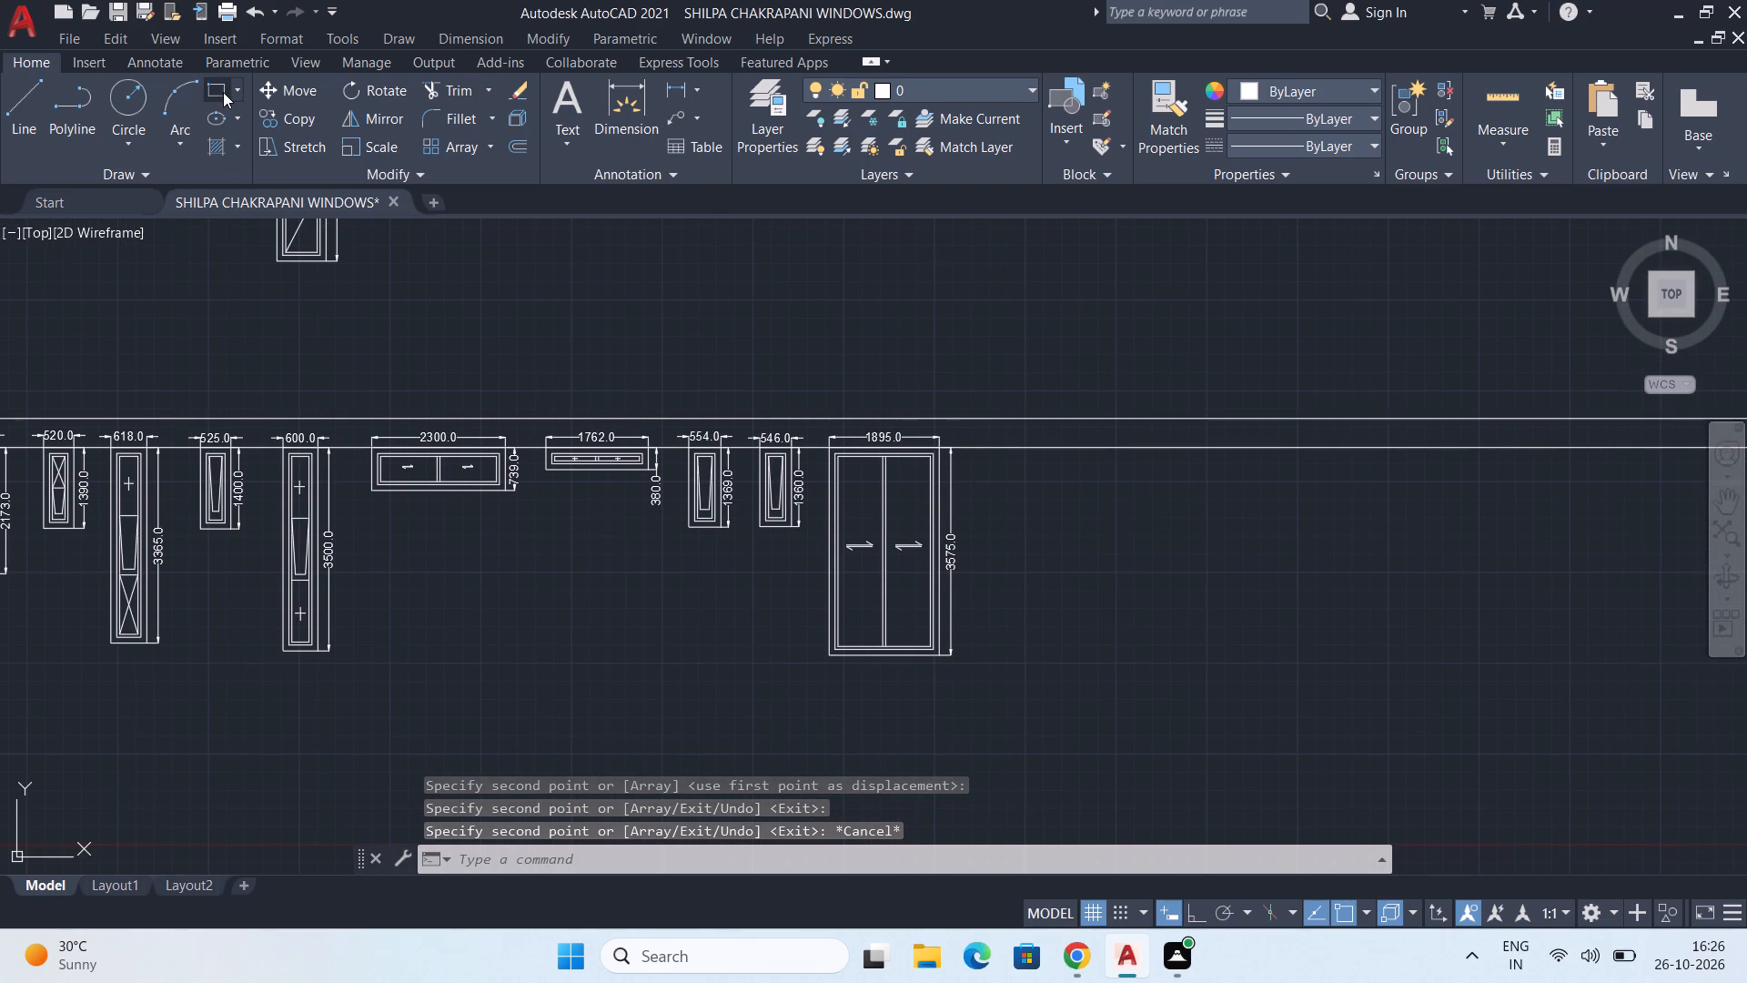
middle_click_drag(928, 509, 738, 500)
scroll(821, 503, "up", 1)
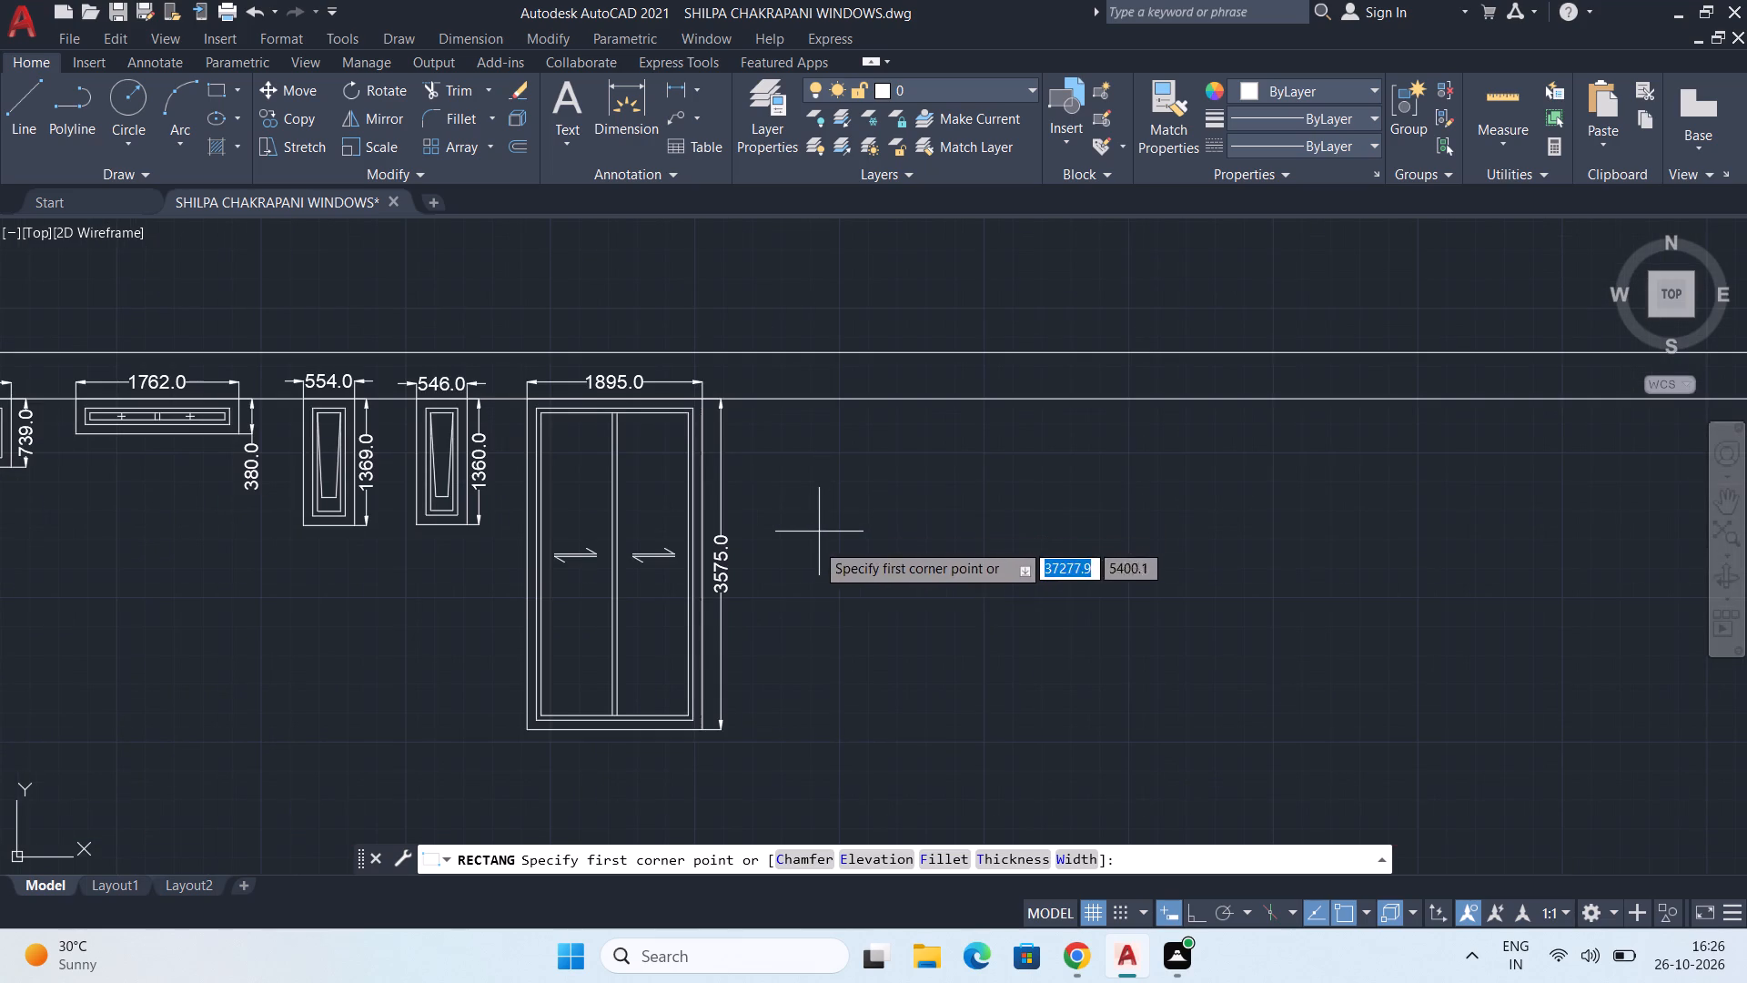
middle_click_drag(811, 558, 732, 522)
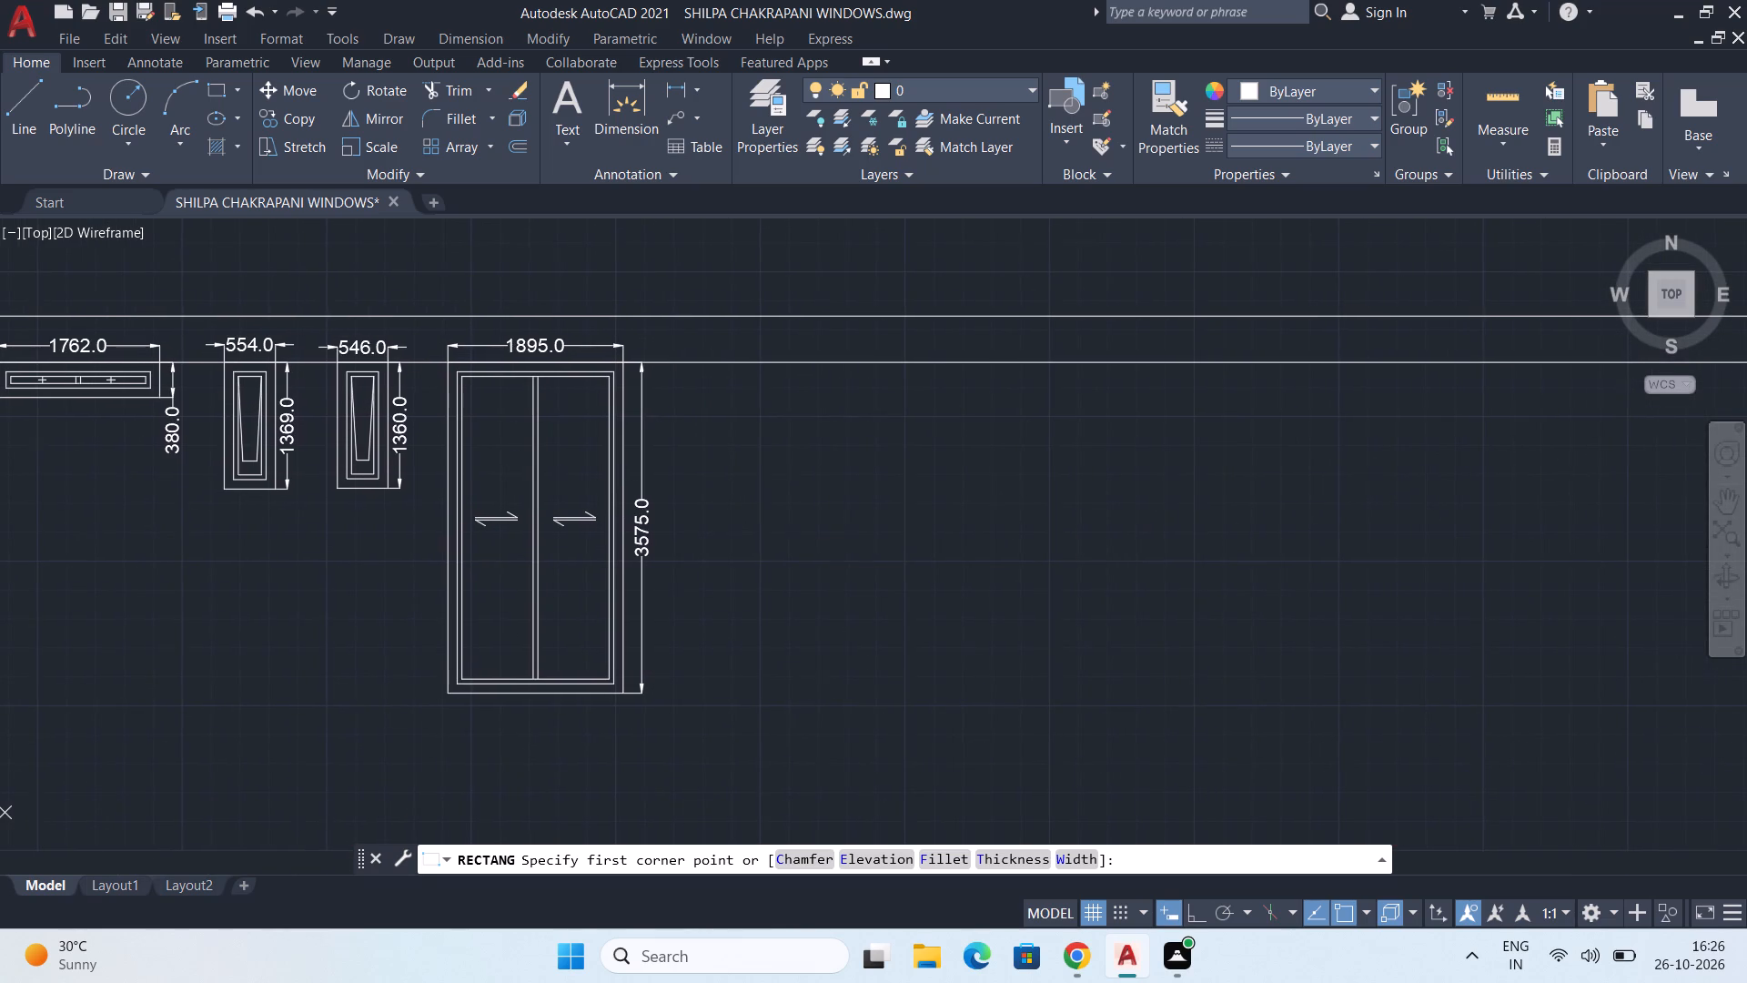
scroll(703, 445, "up", 1)
middle_click_drag(703, 444, 723, 525)
scroll(748, 521, "down", 4)
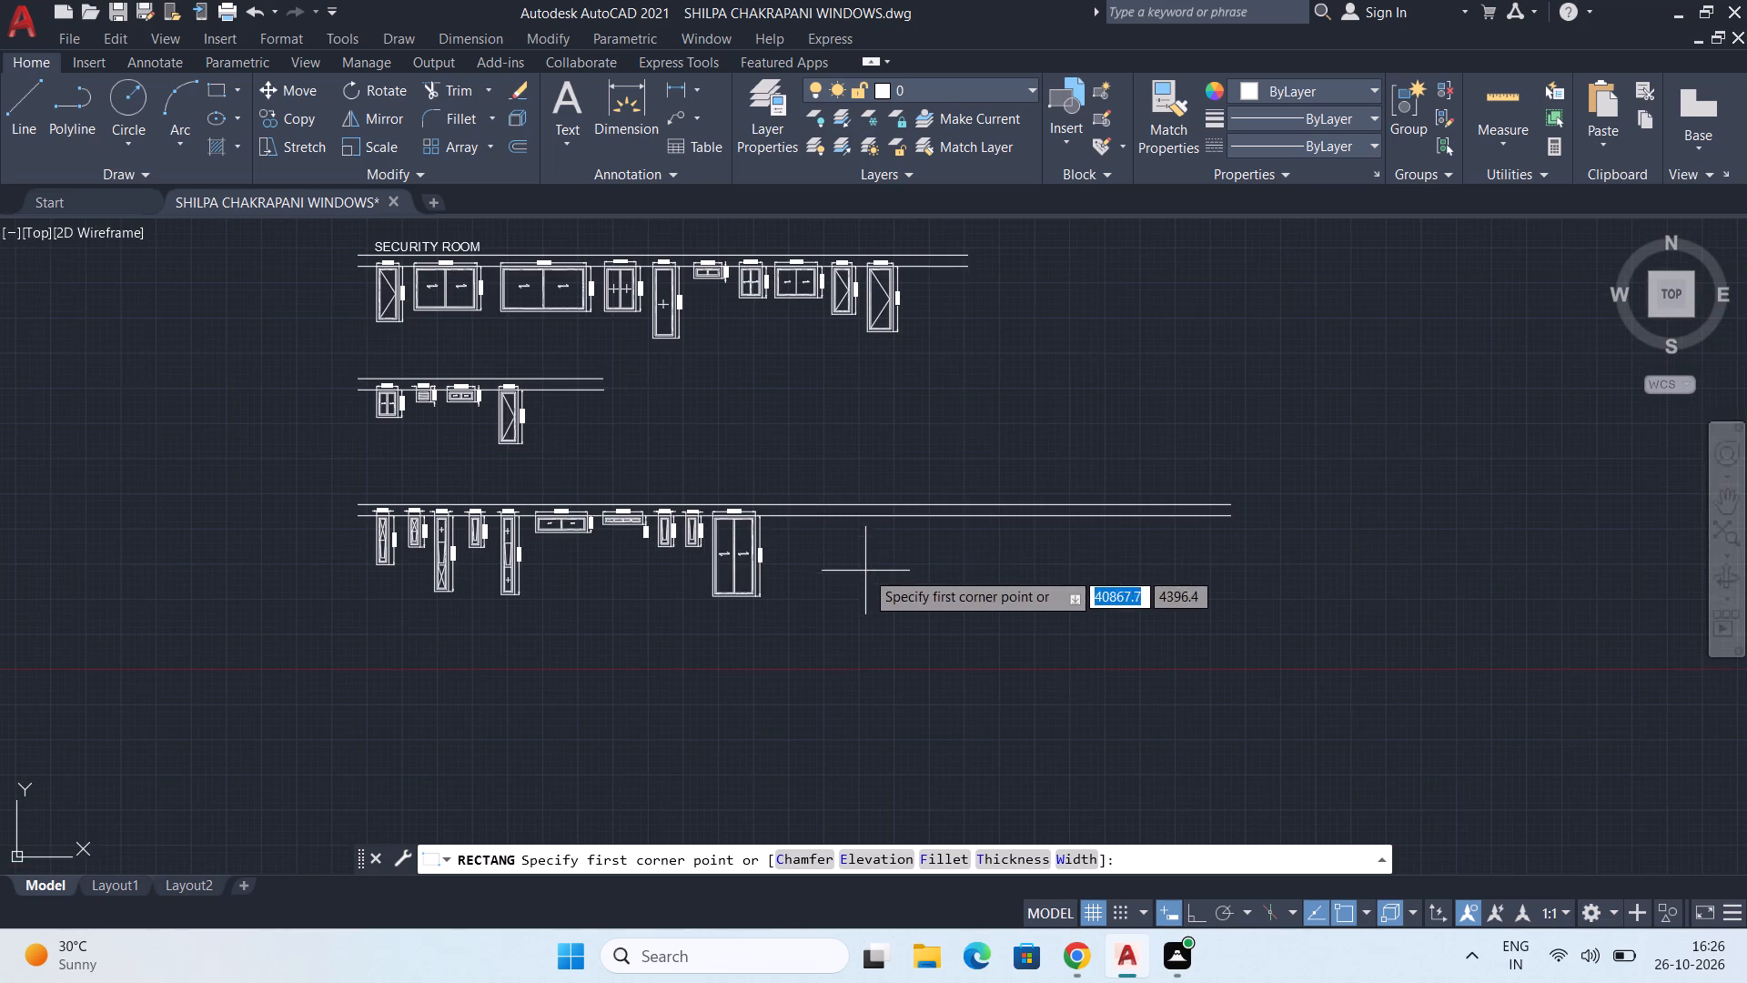
middle_click_drag(867, 571, 882, 593)
scroll(830, 567, "up", 3)
middle_click_drag(814, 561, 866, 629)
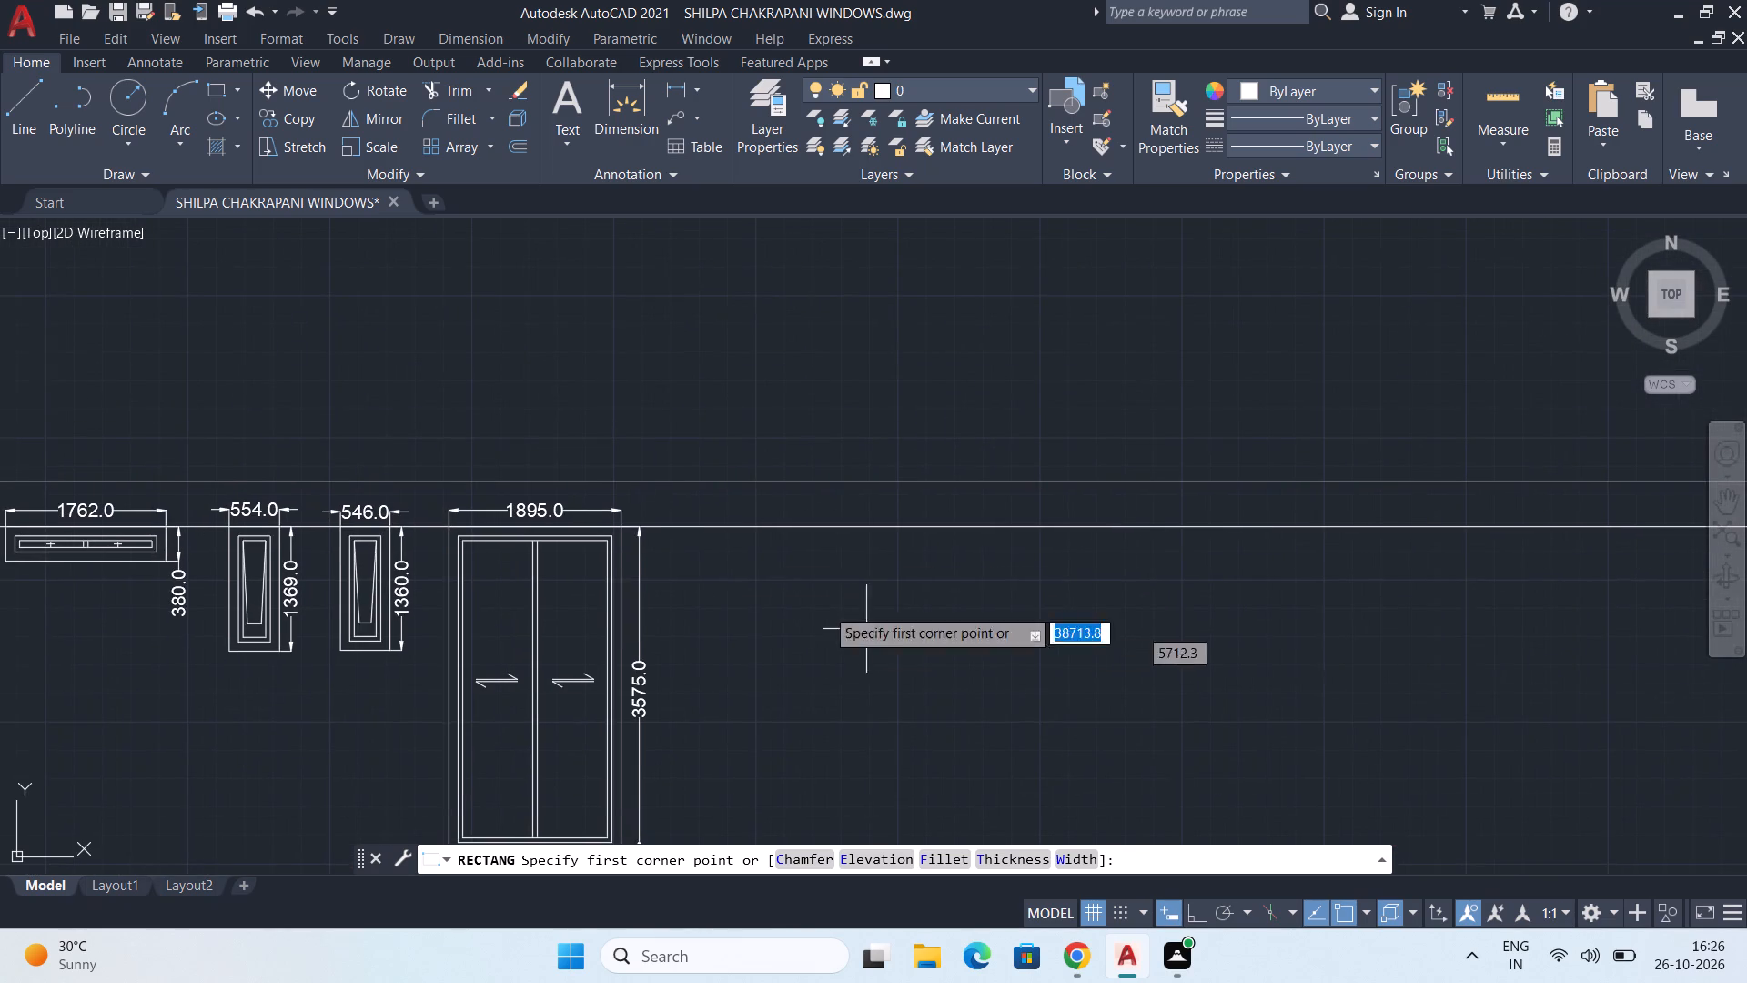
left_click(724, 527)
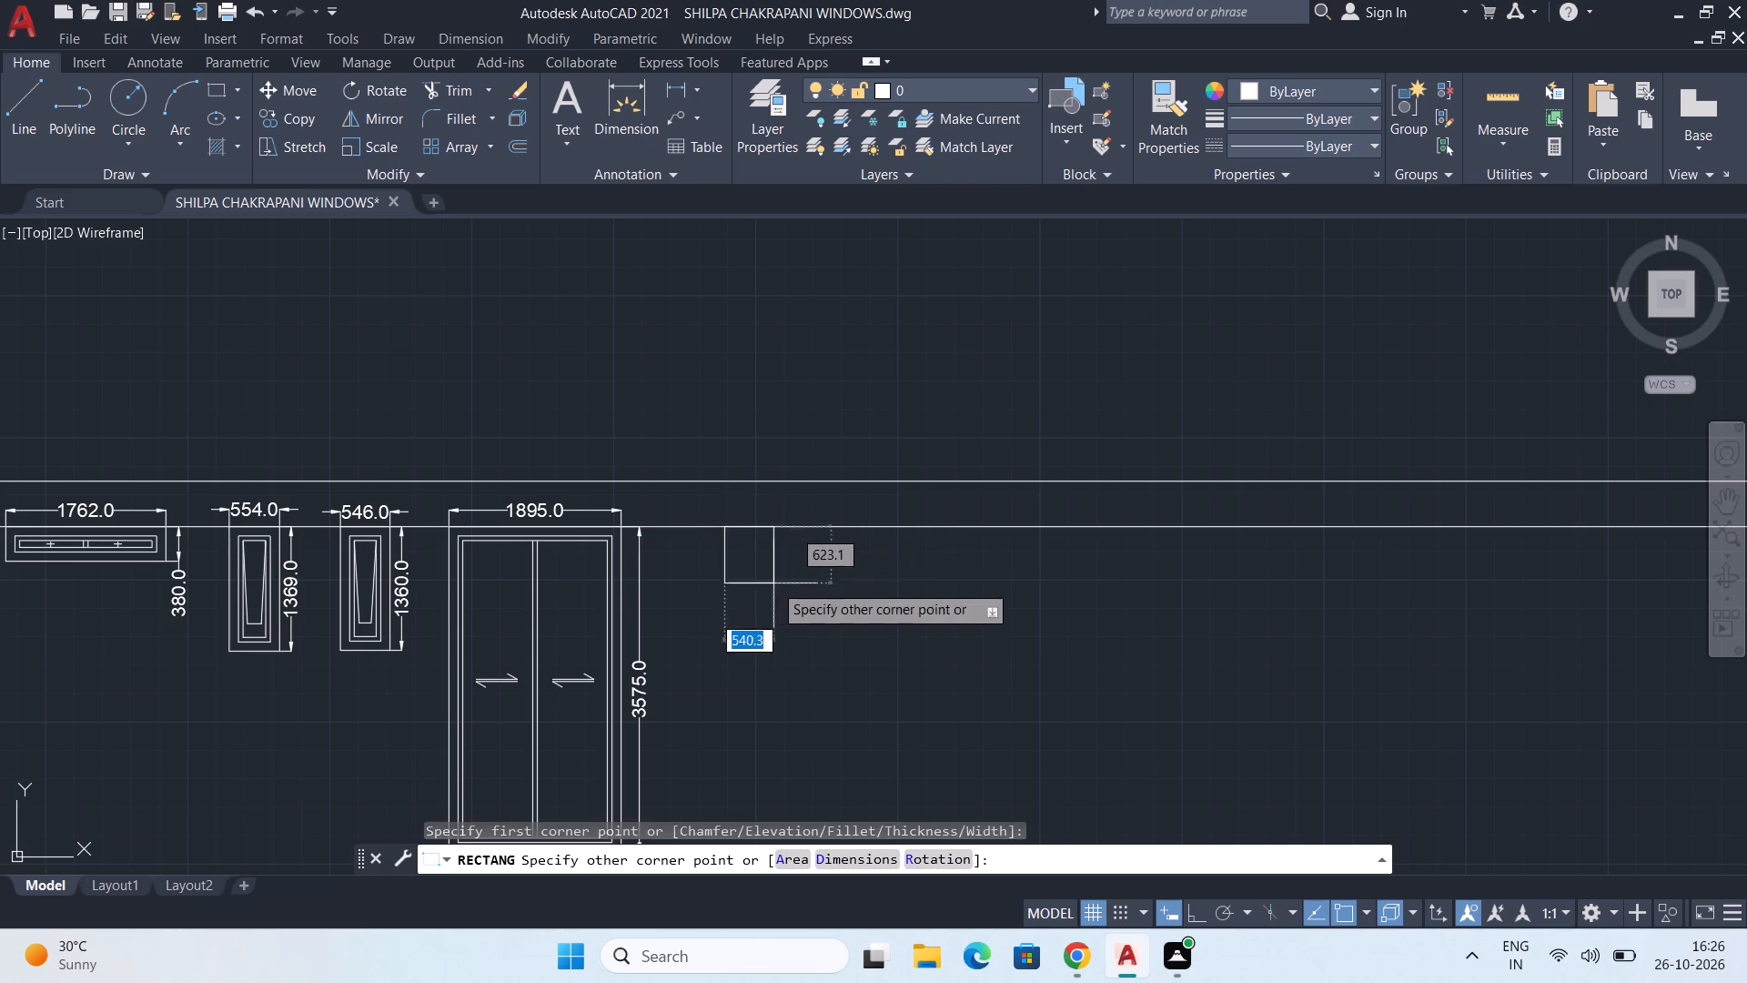
scroll(876, 694, "down", 2)
middle_click_drag(891, 714, 873, 591)
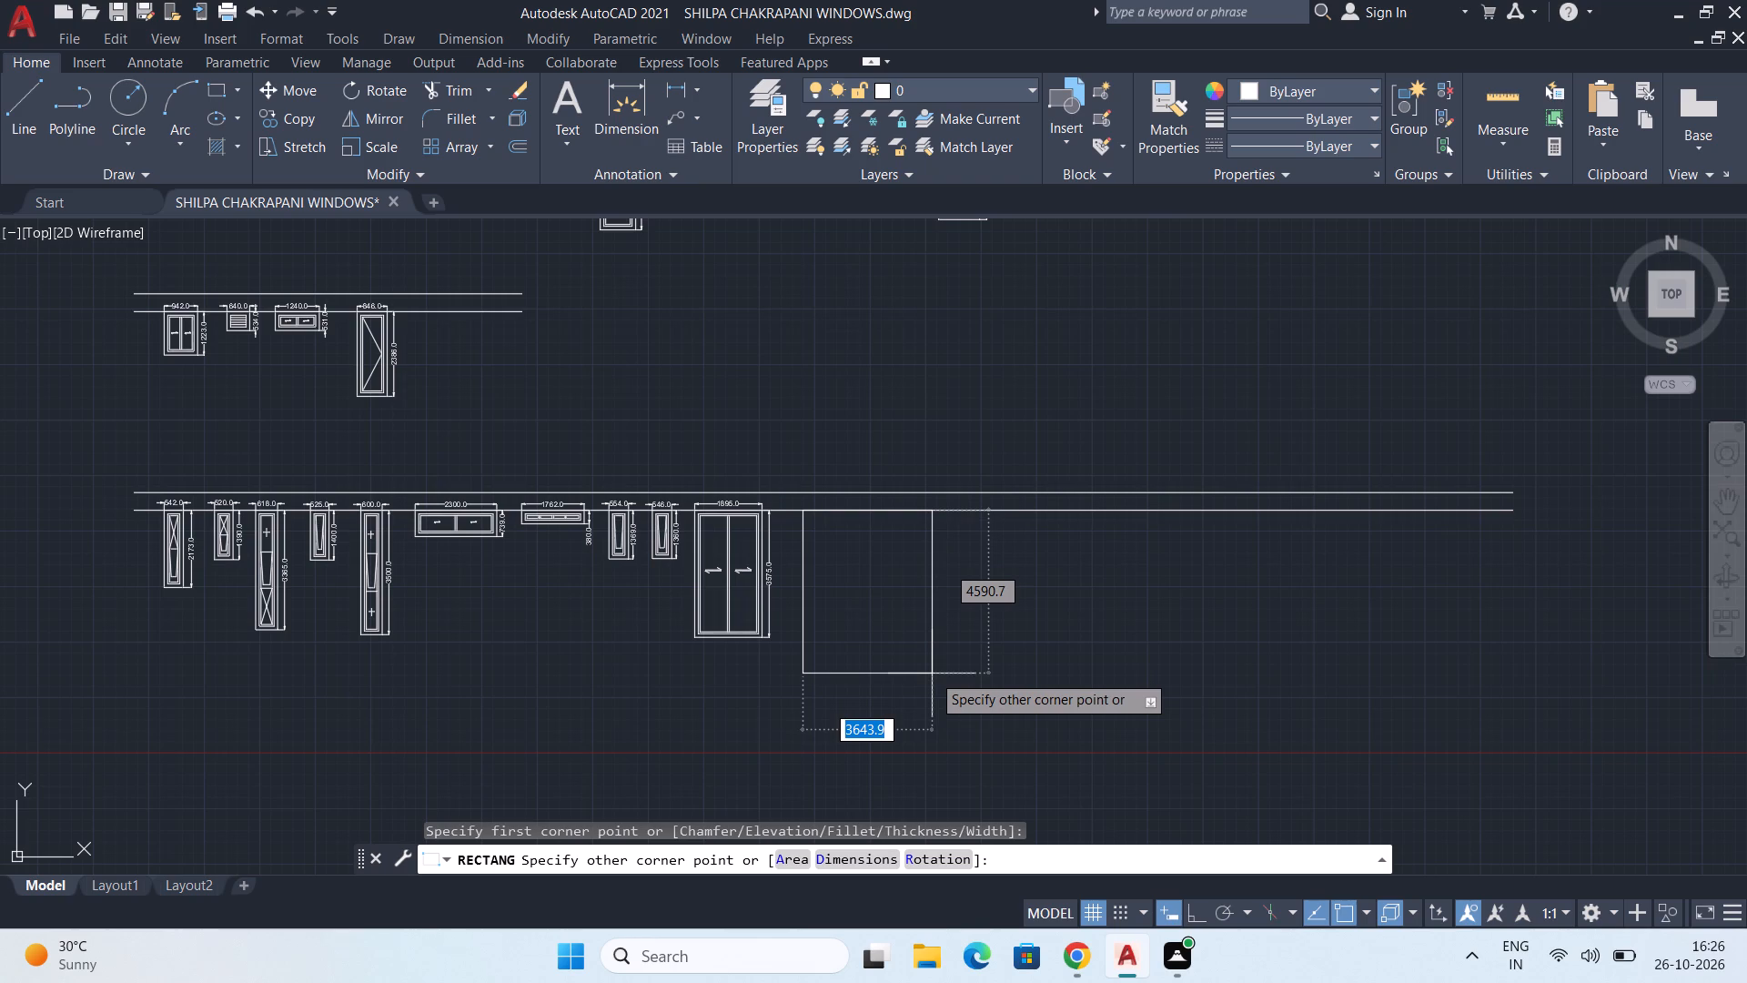
type("3208")
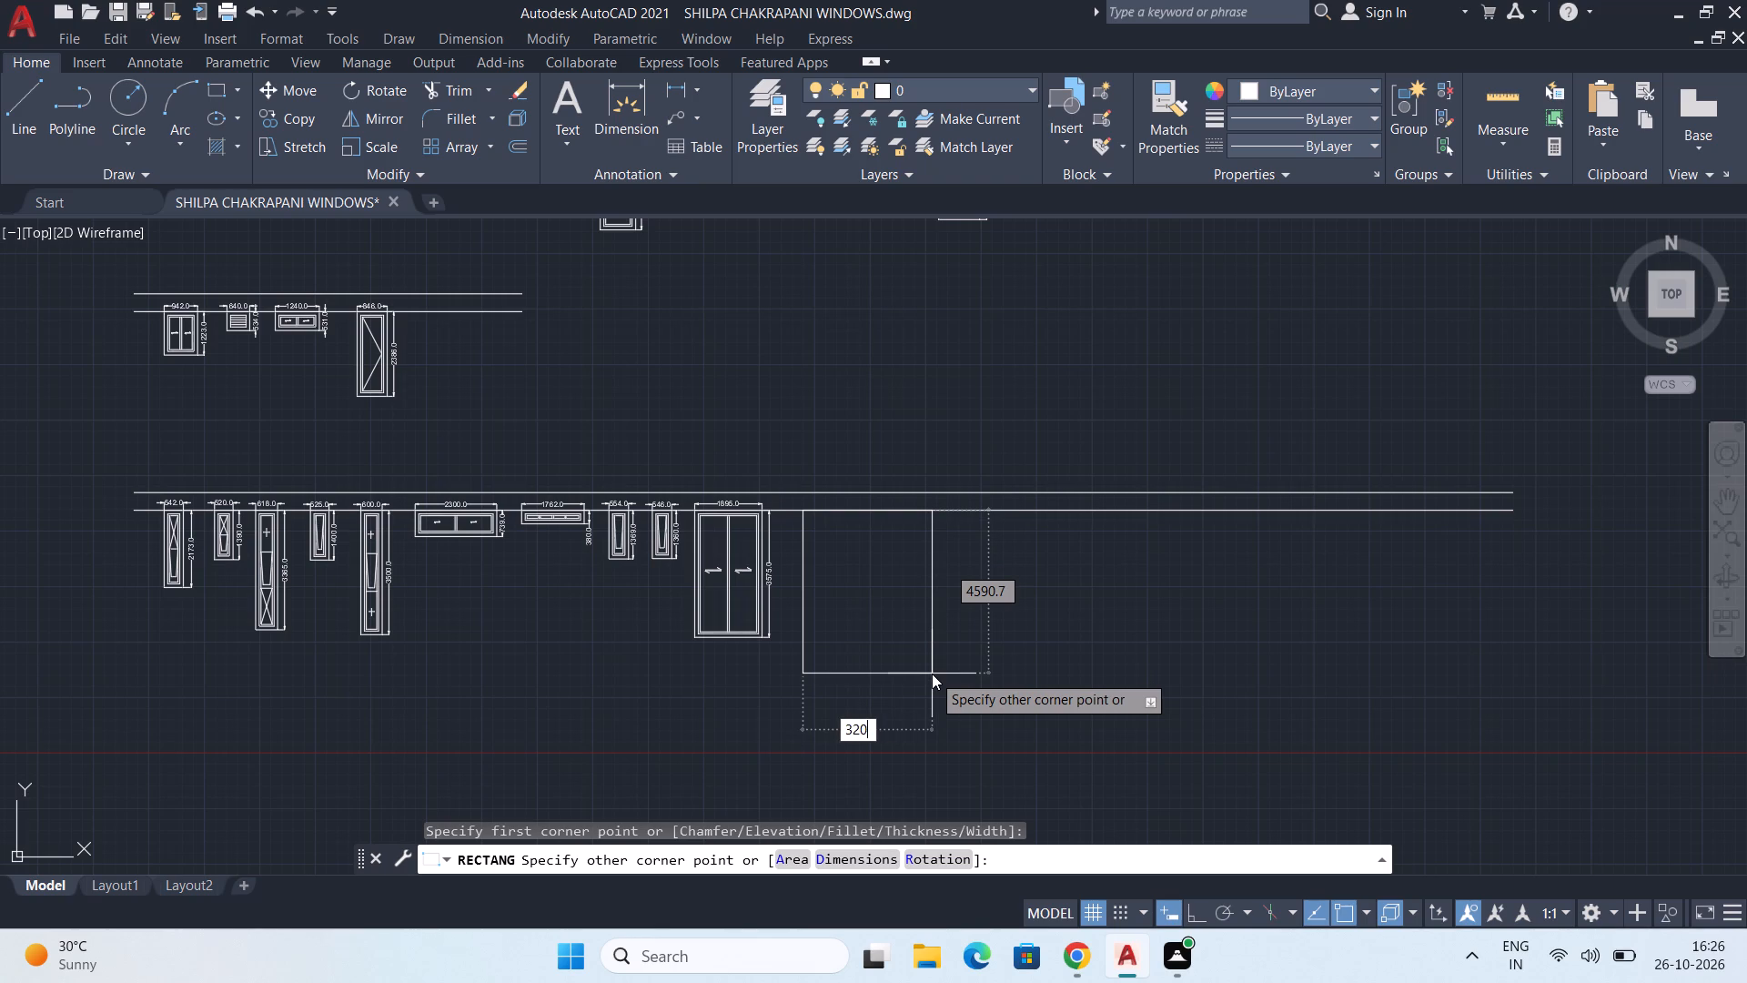
key("Tab")
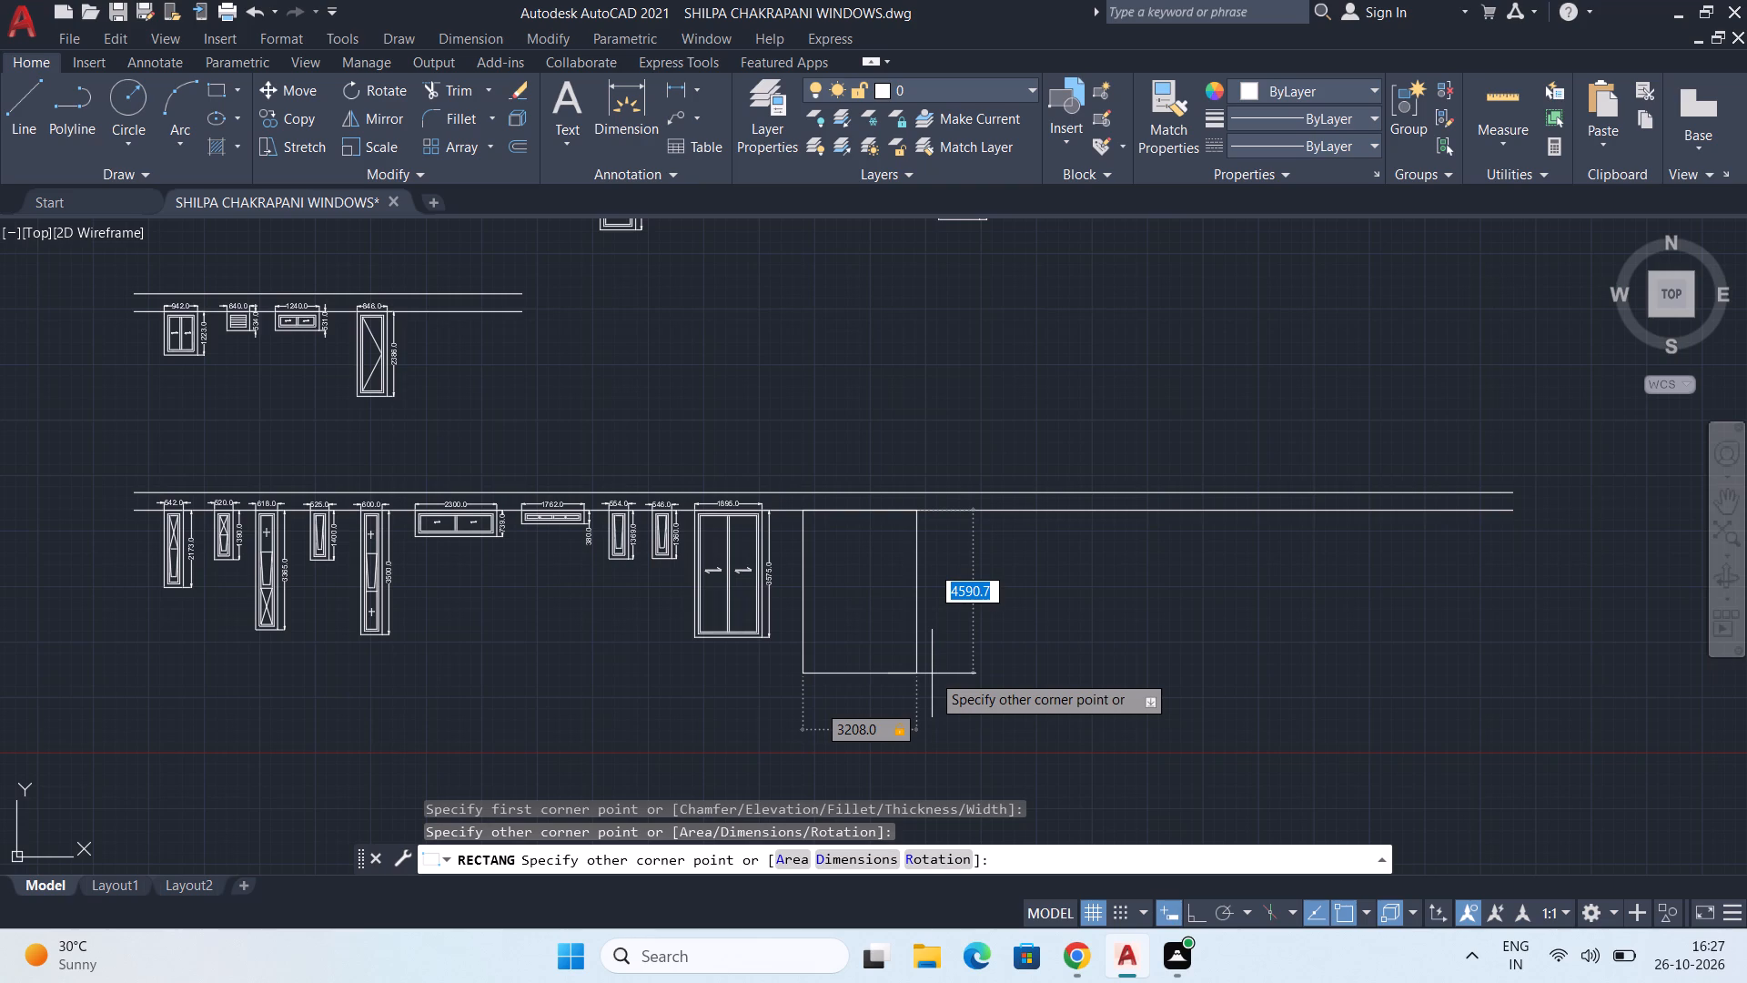
type("3552")
key("Return")
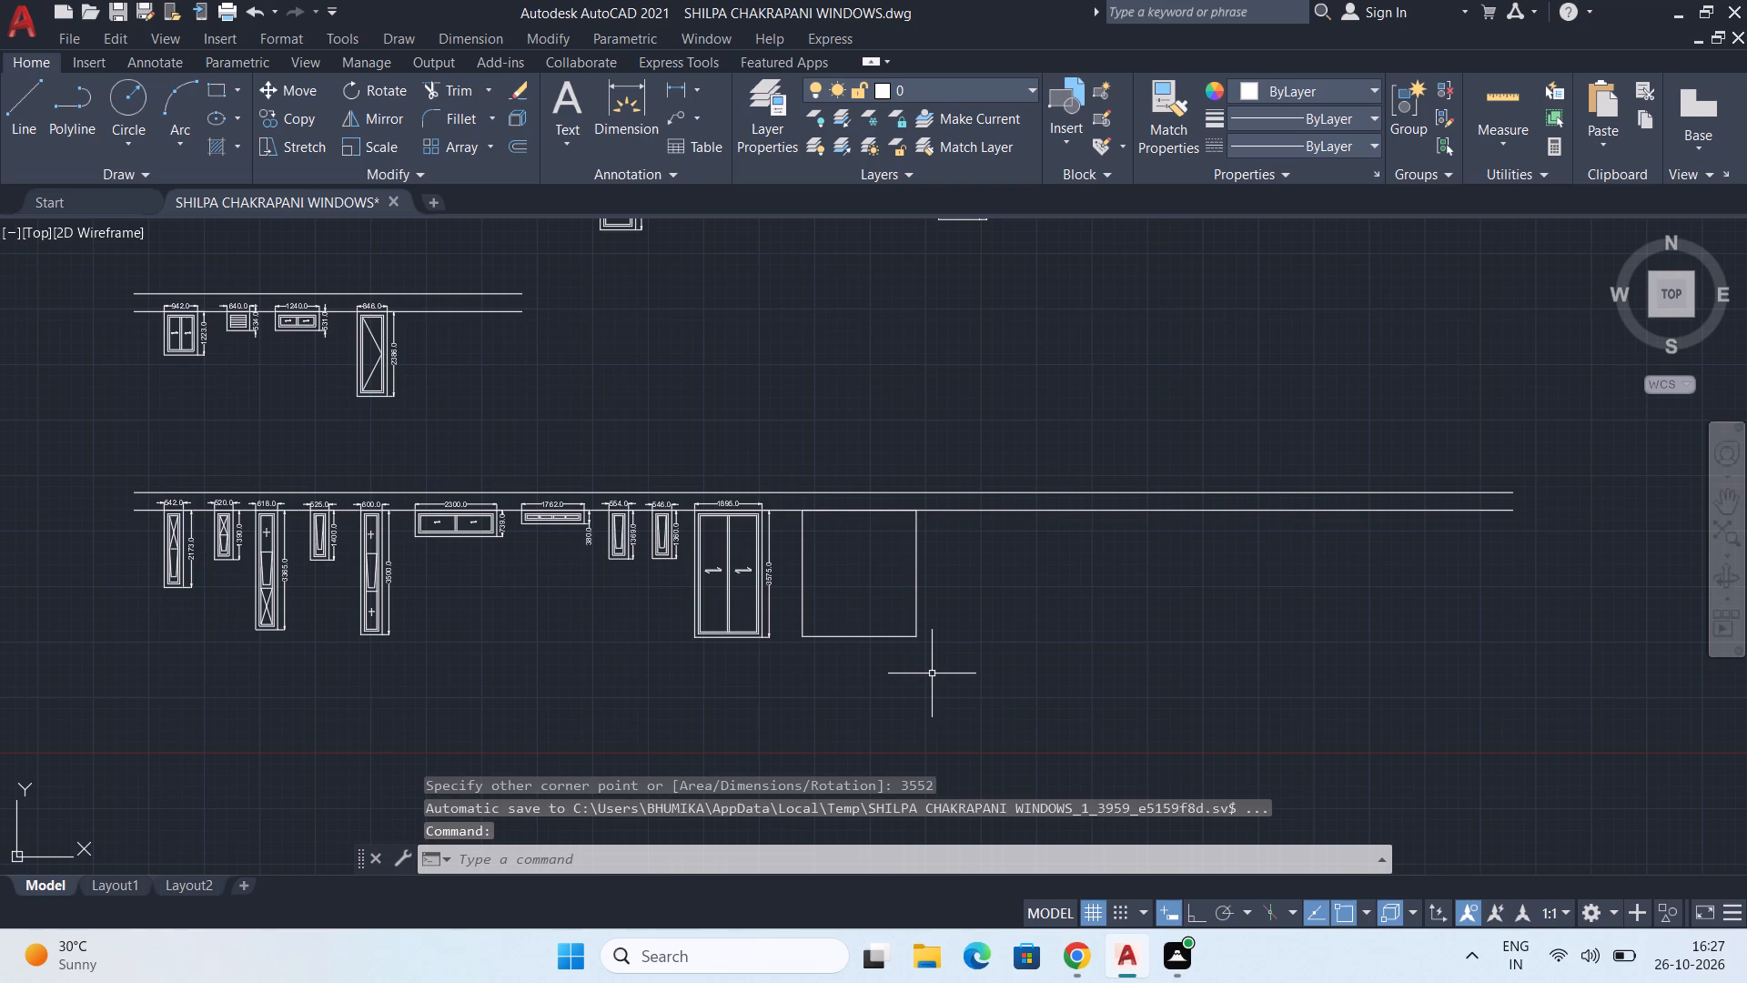
Measure the width and height of the newly drawn rectangle beyond the 1895-wide window.
left_click(1500, 92)
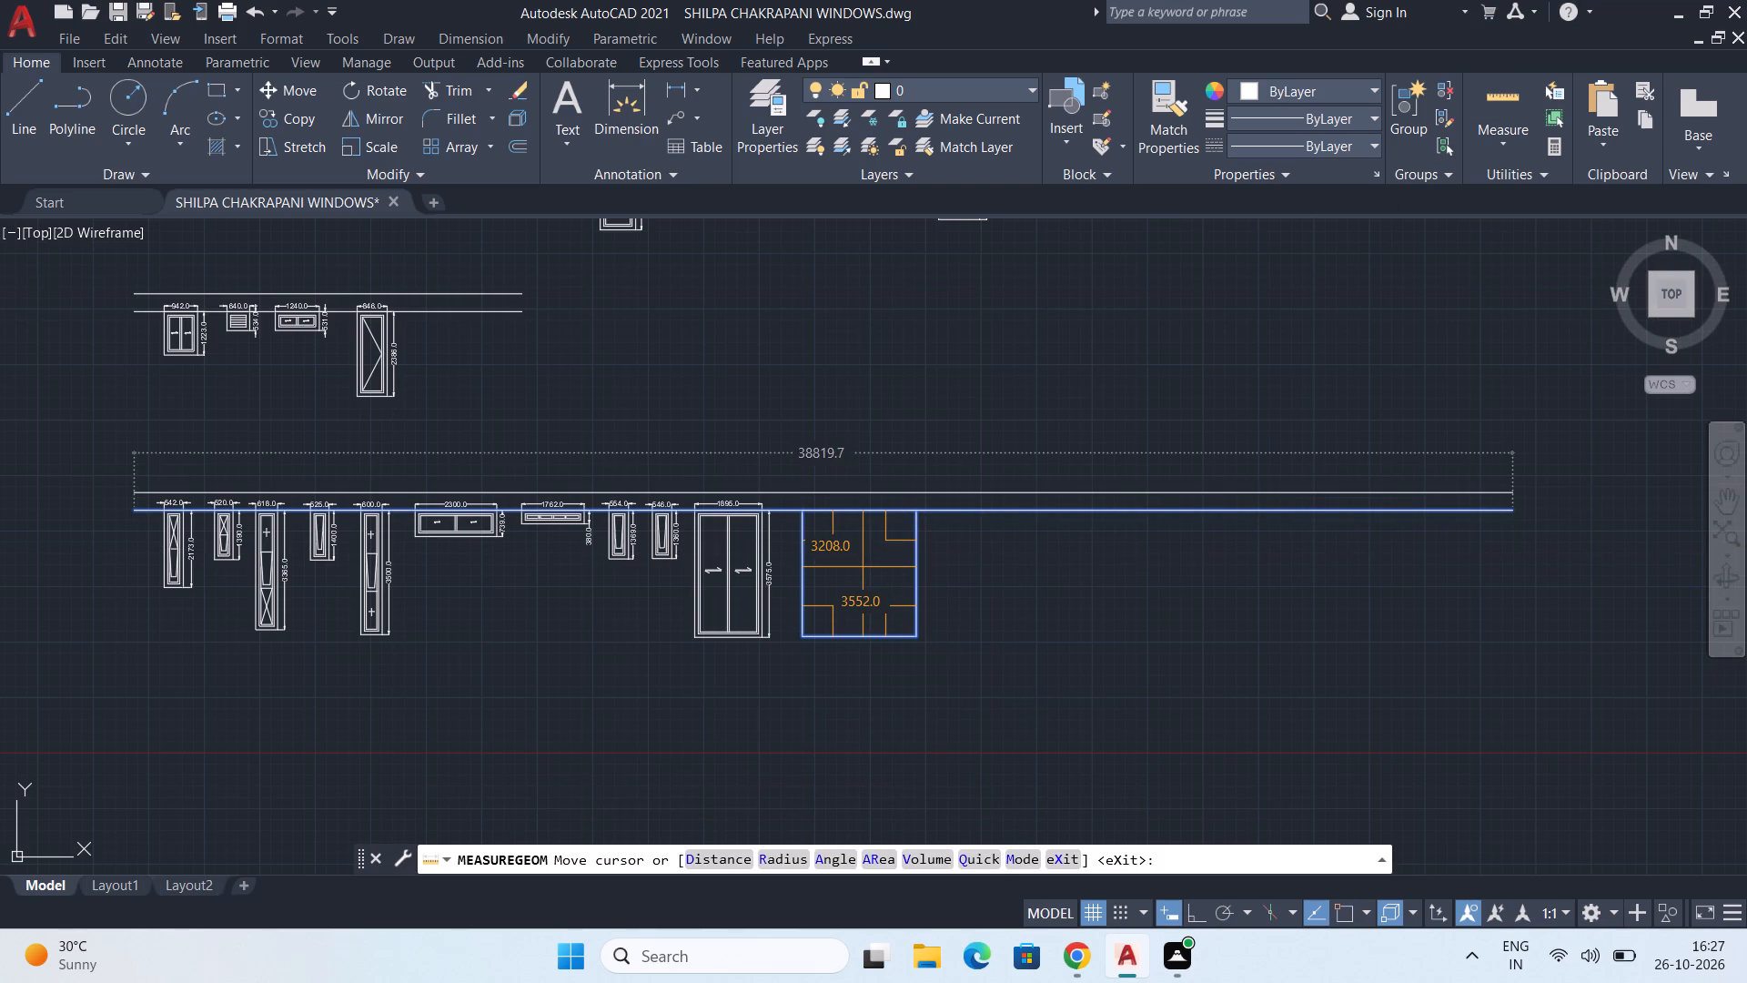
scroll(863, 567, "up", 2)
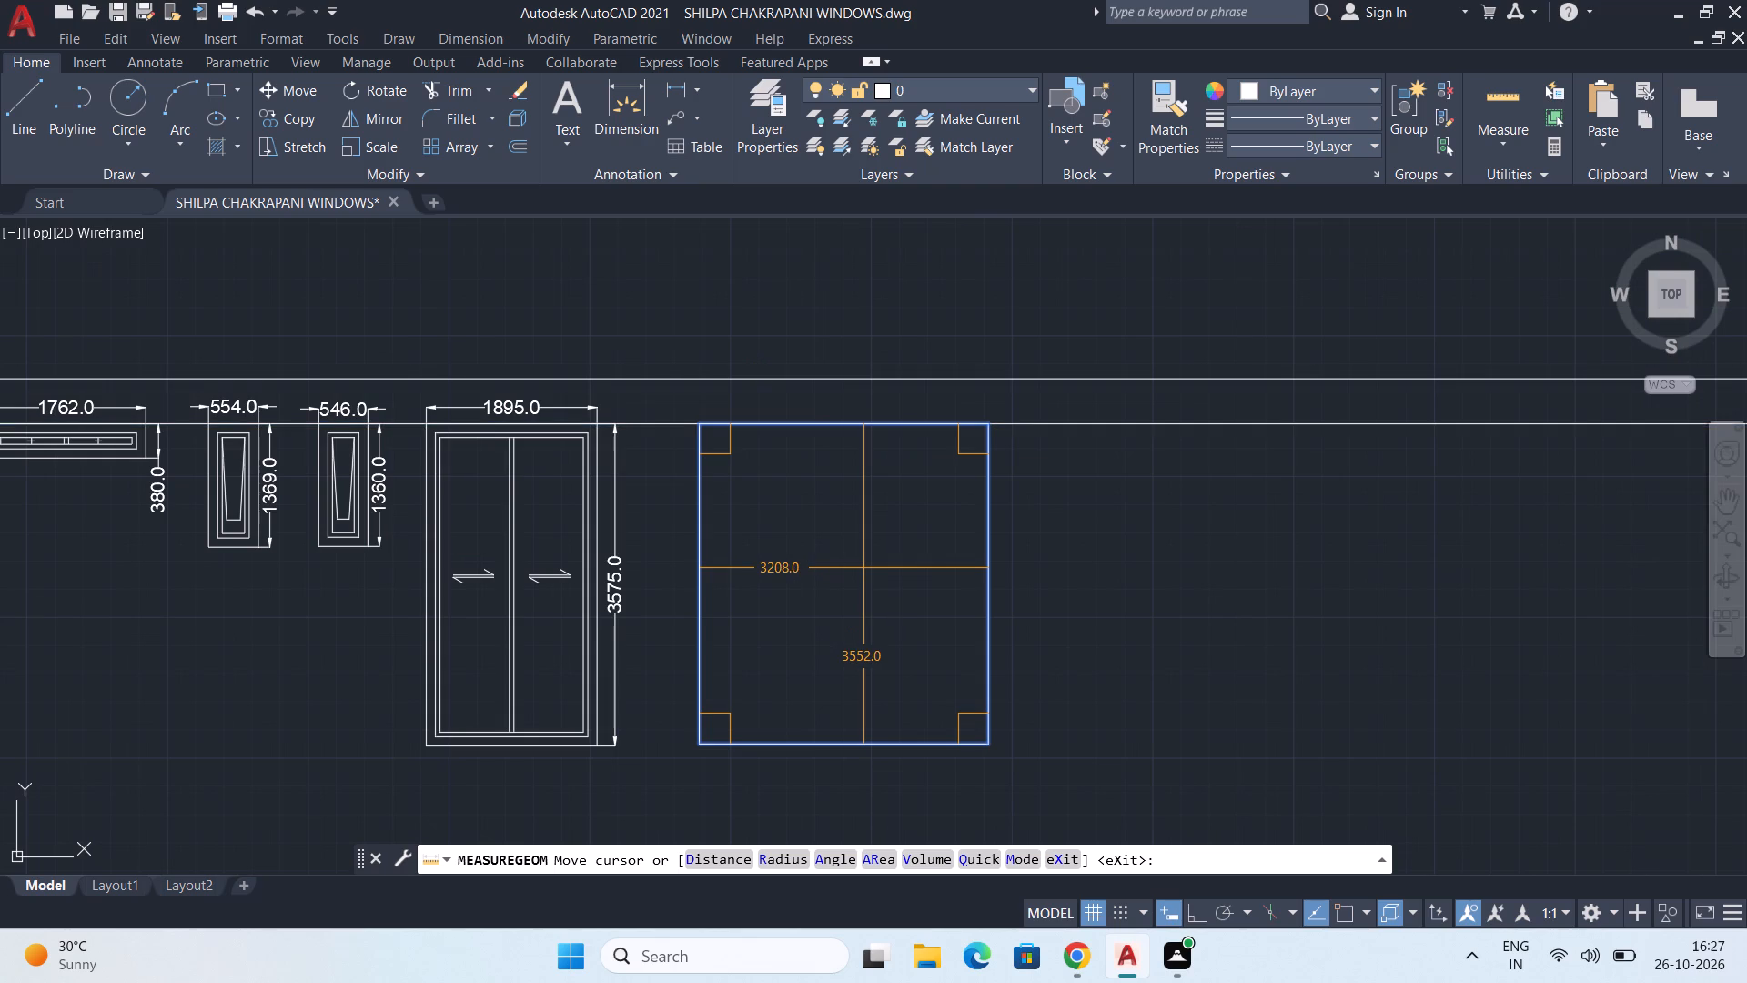
key("Escape")
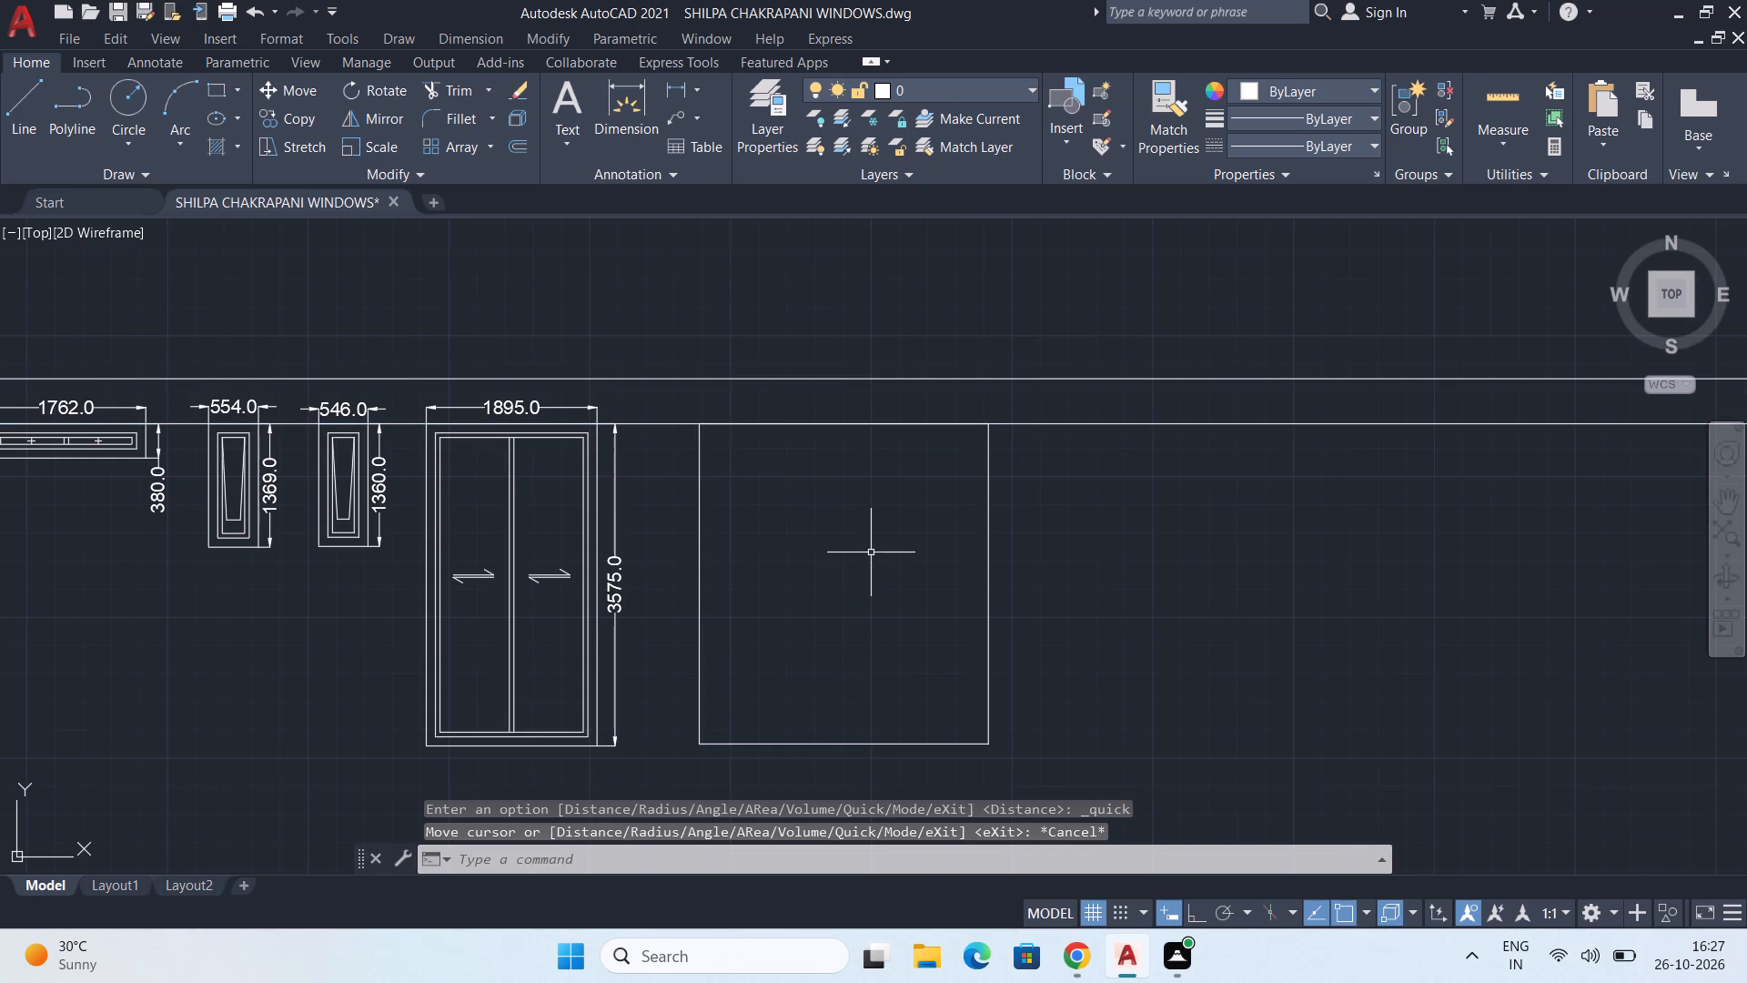
Offset the new window's outline inward by 101.6, and offset the resulting rectangle inward by 50.8 to form the frame.
type("OFF")
key("Return")
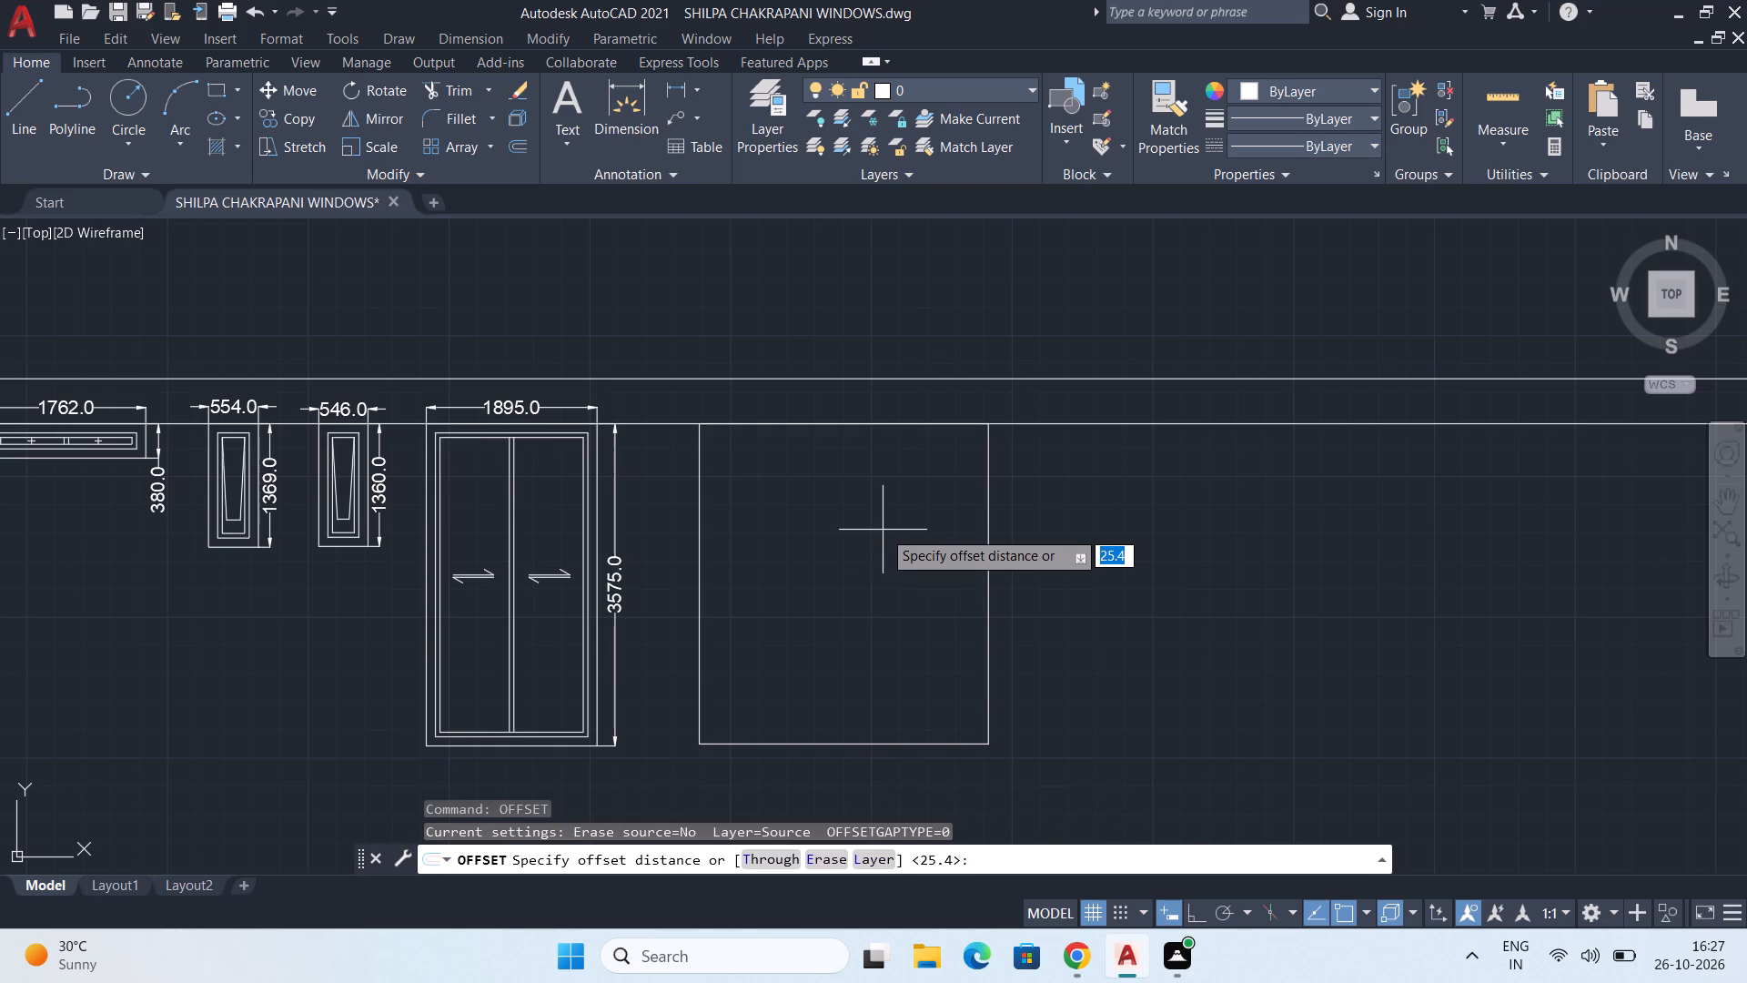
type("101.6")
key("Return")
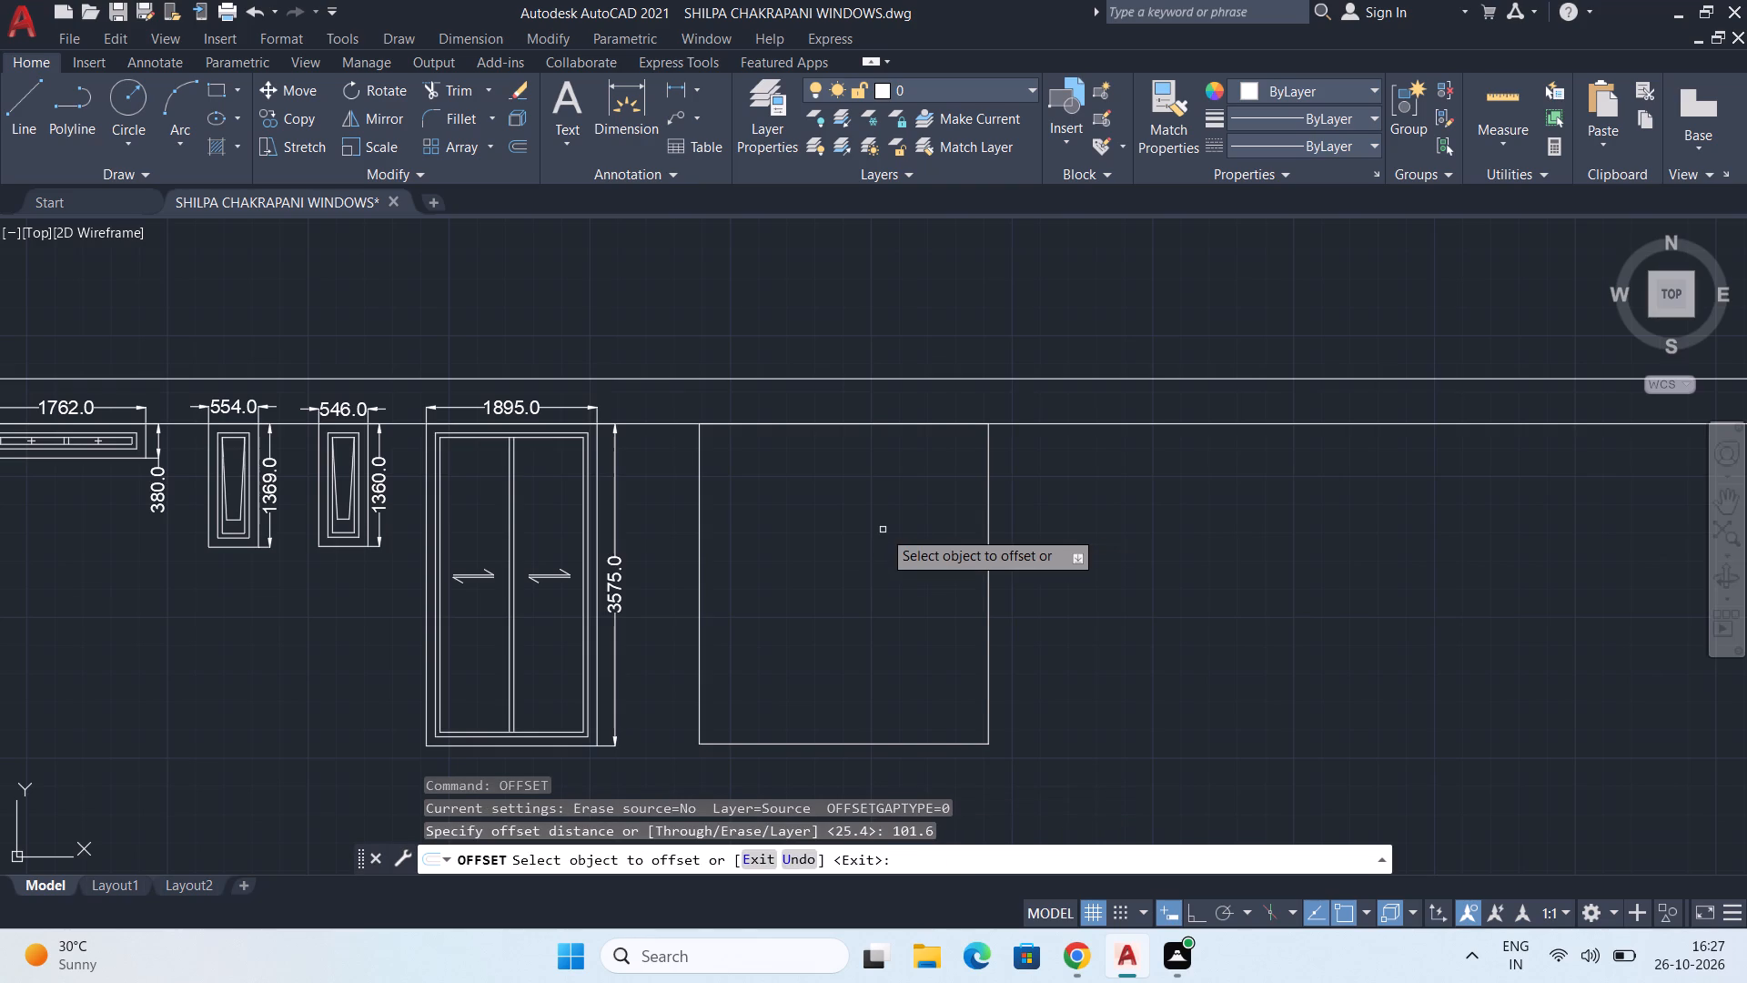
left_click_drag(700, 616, 711, 613)
left_click(742, 603)
left_click(708, 620)
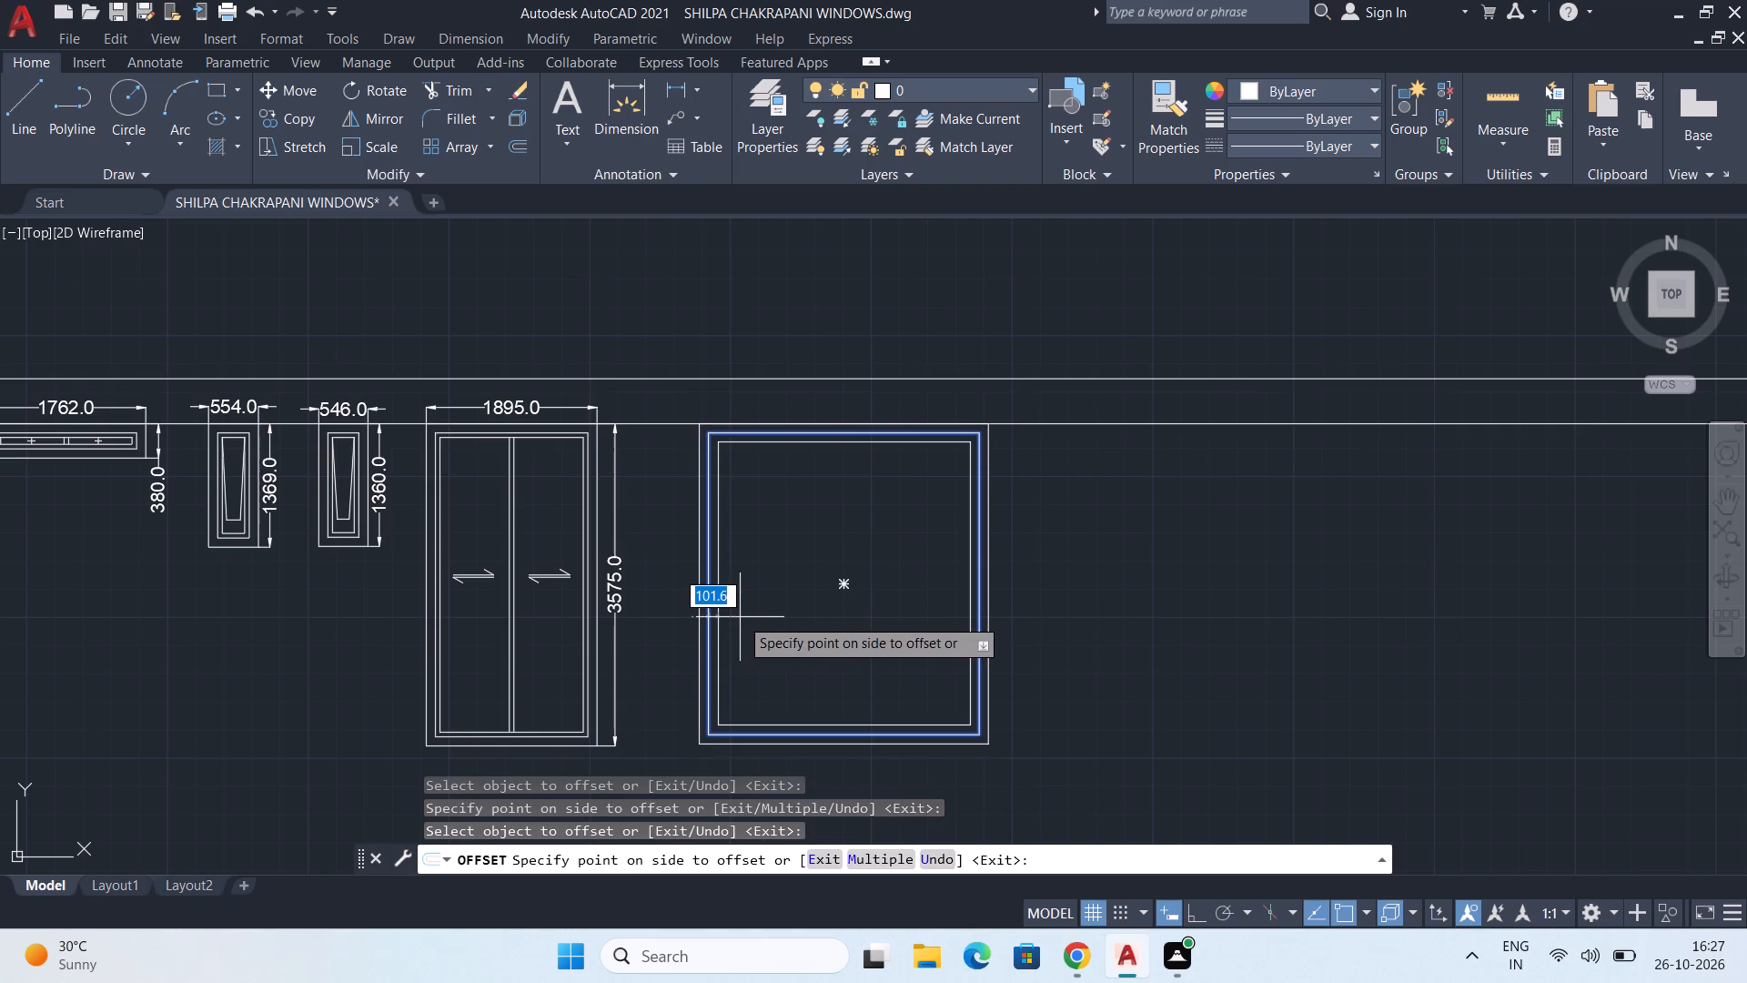
type("50.8")
key("Return")
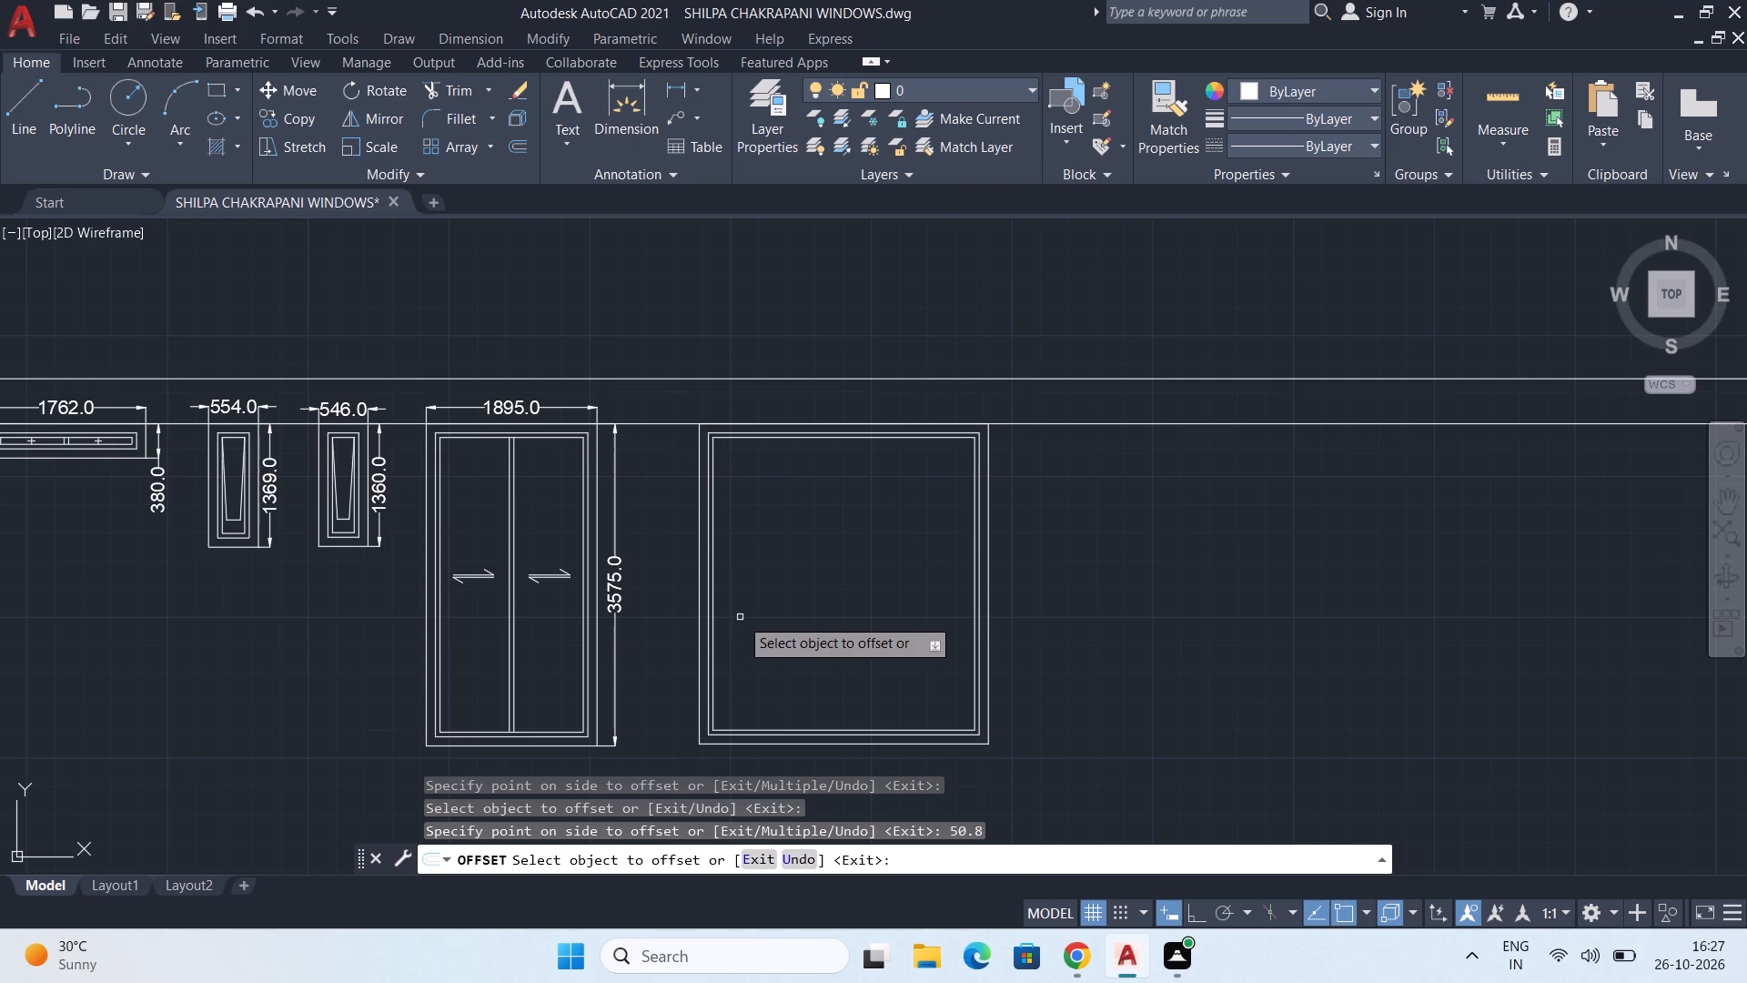
key("space")
Draw a vertical centre line between the top and bottom midpoints of the new window's innermost frame rectangle.
key("l")
key("Return")
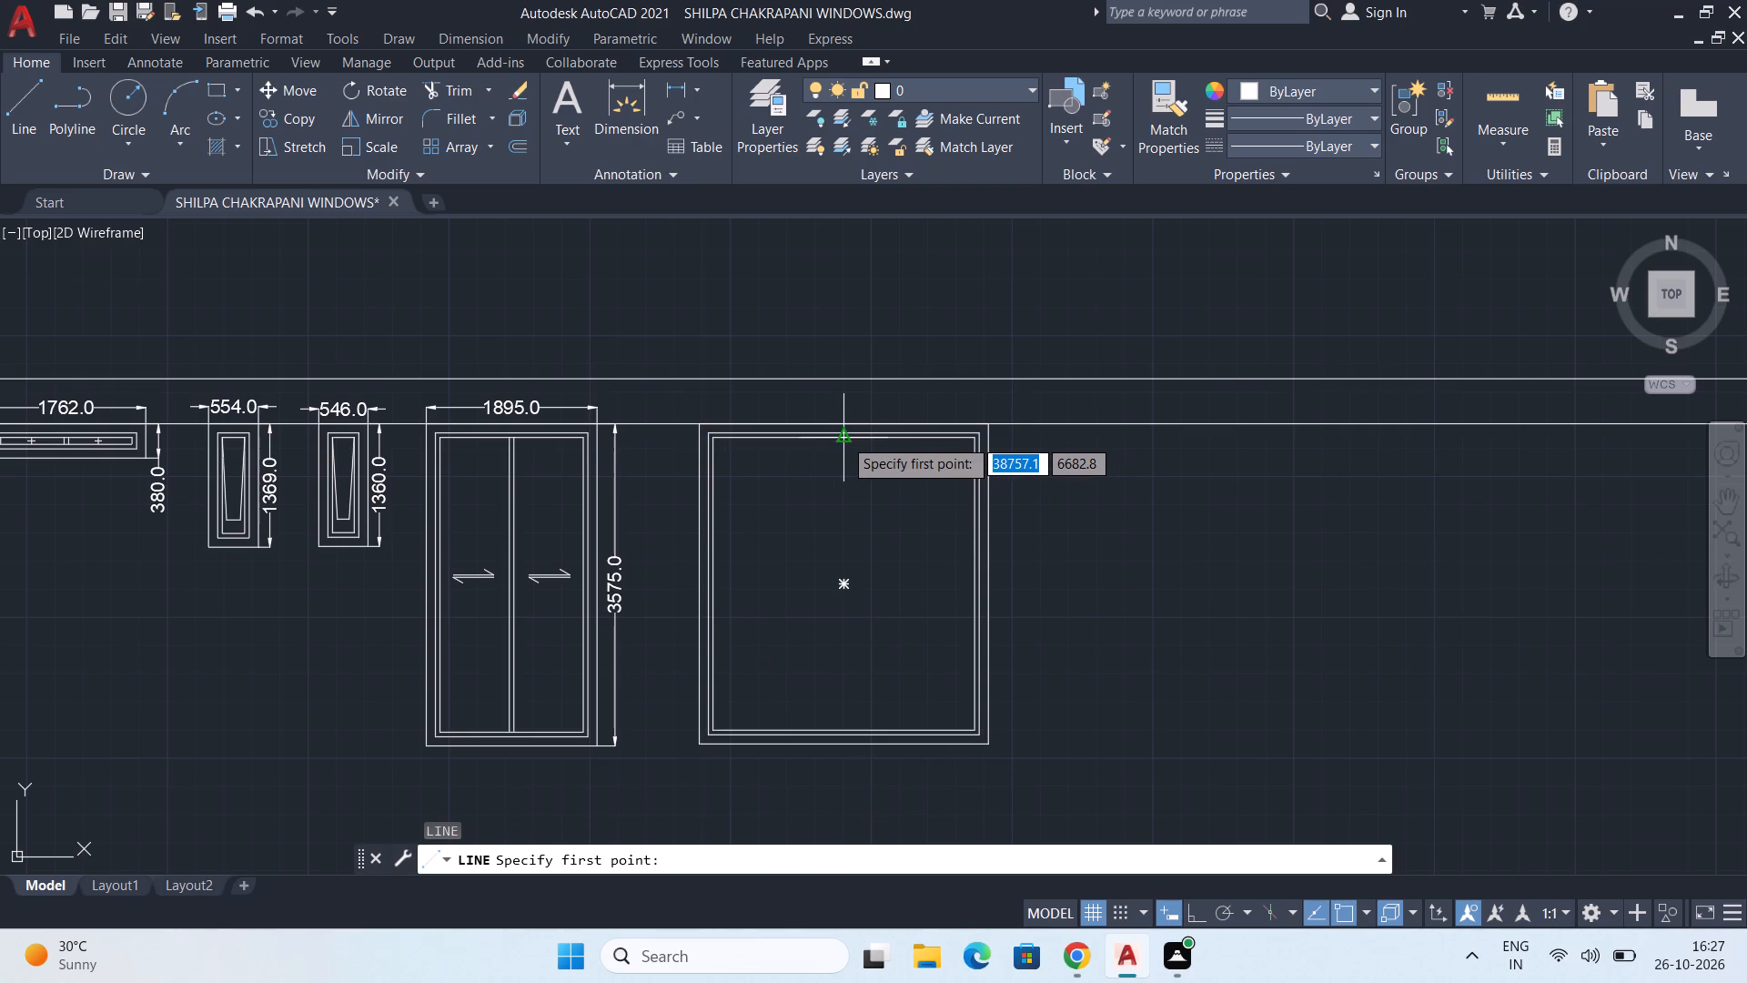
left_click_drag(843, 437, 849, 453)
scroll(856, 714, "up", 1)
middle_click_drag(850, 720, 894, 619)
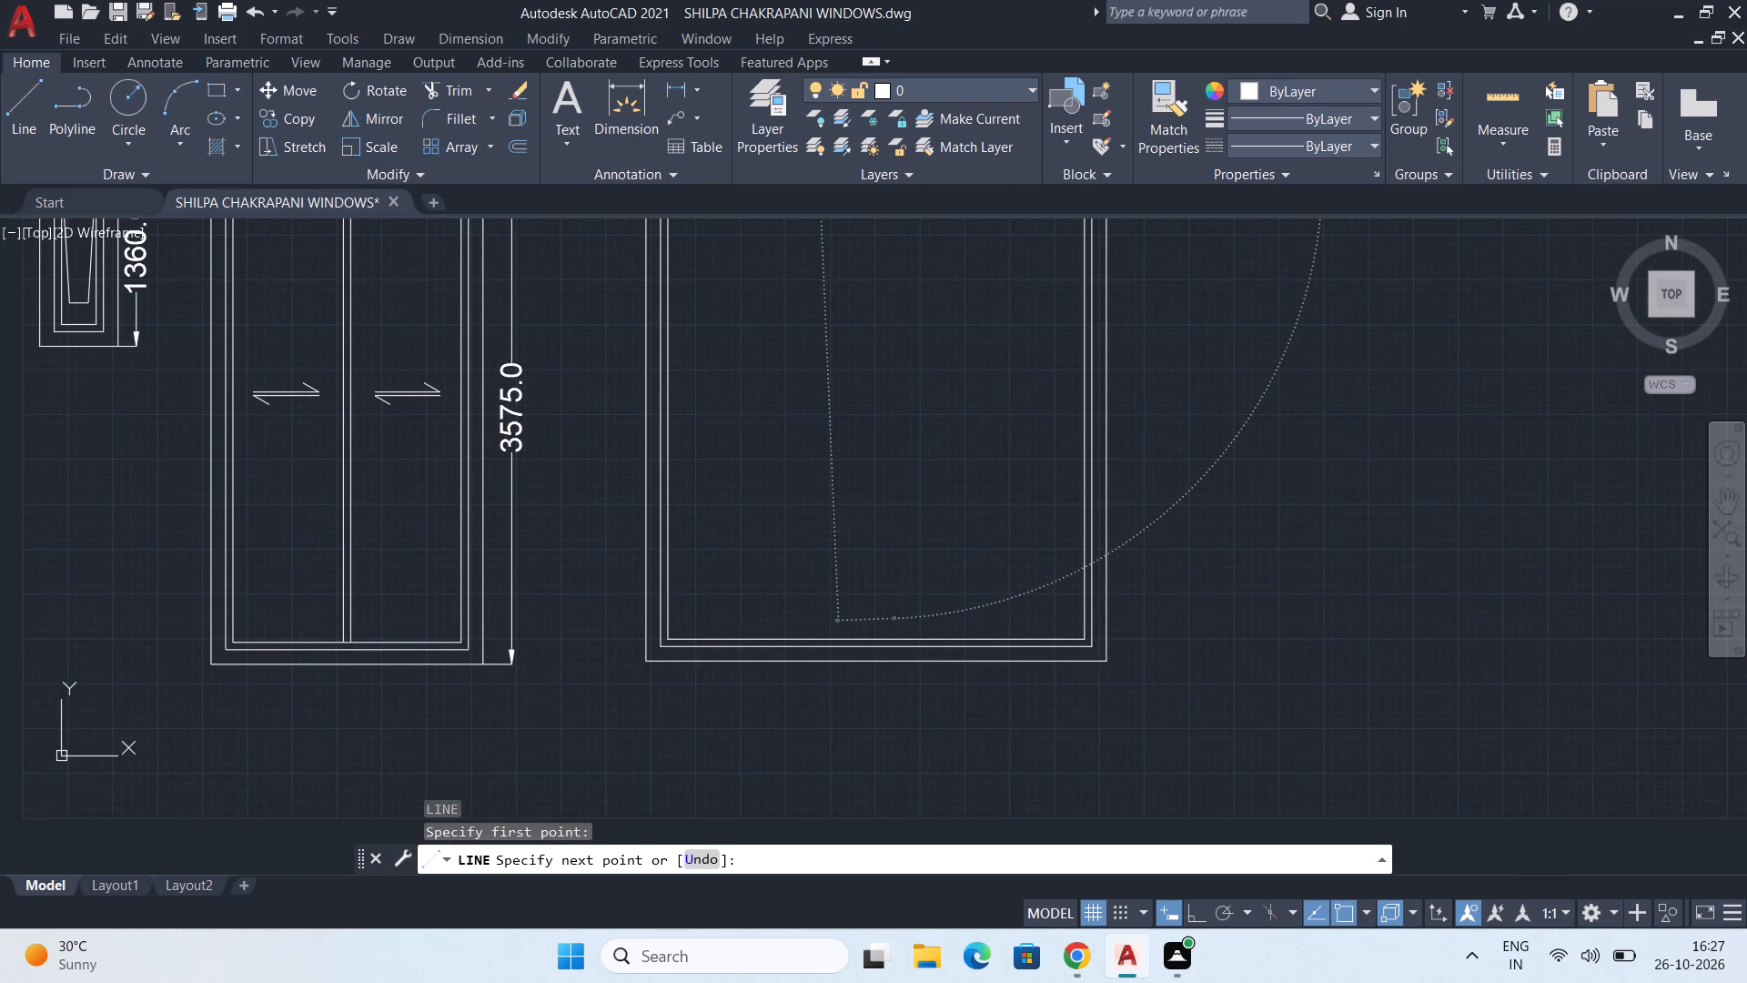
middle_click_drag(894, 619, 890, 685)
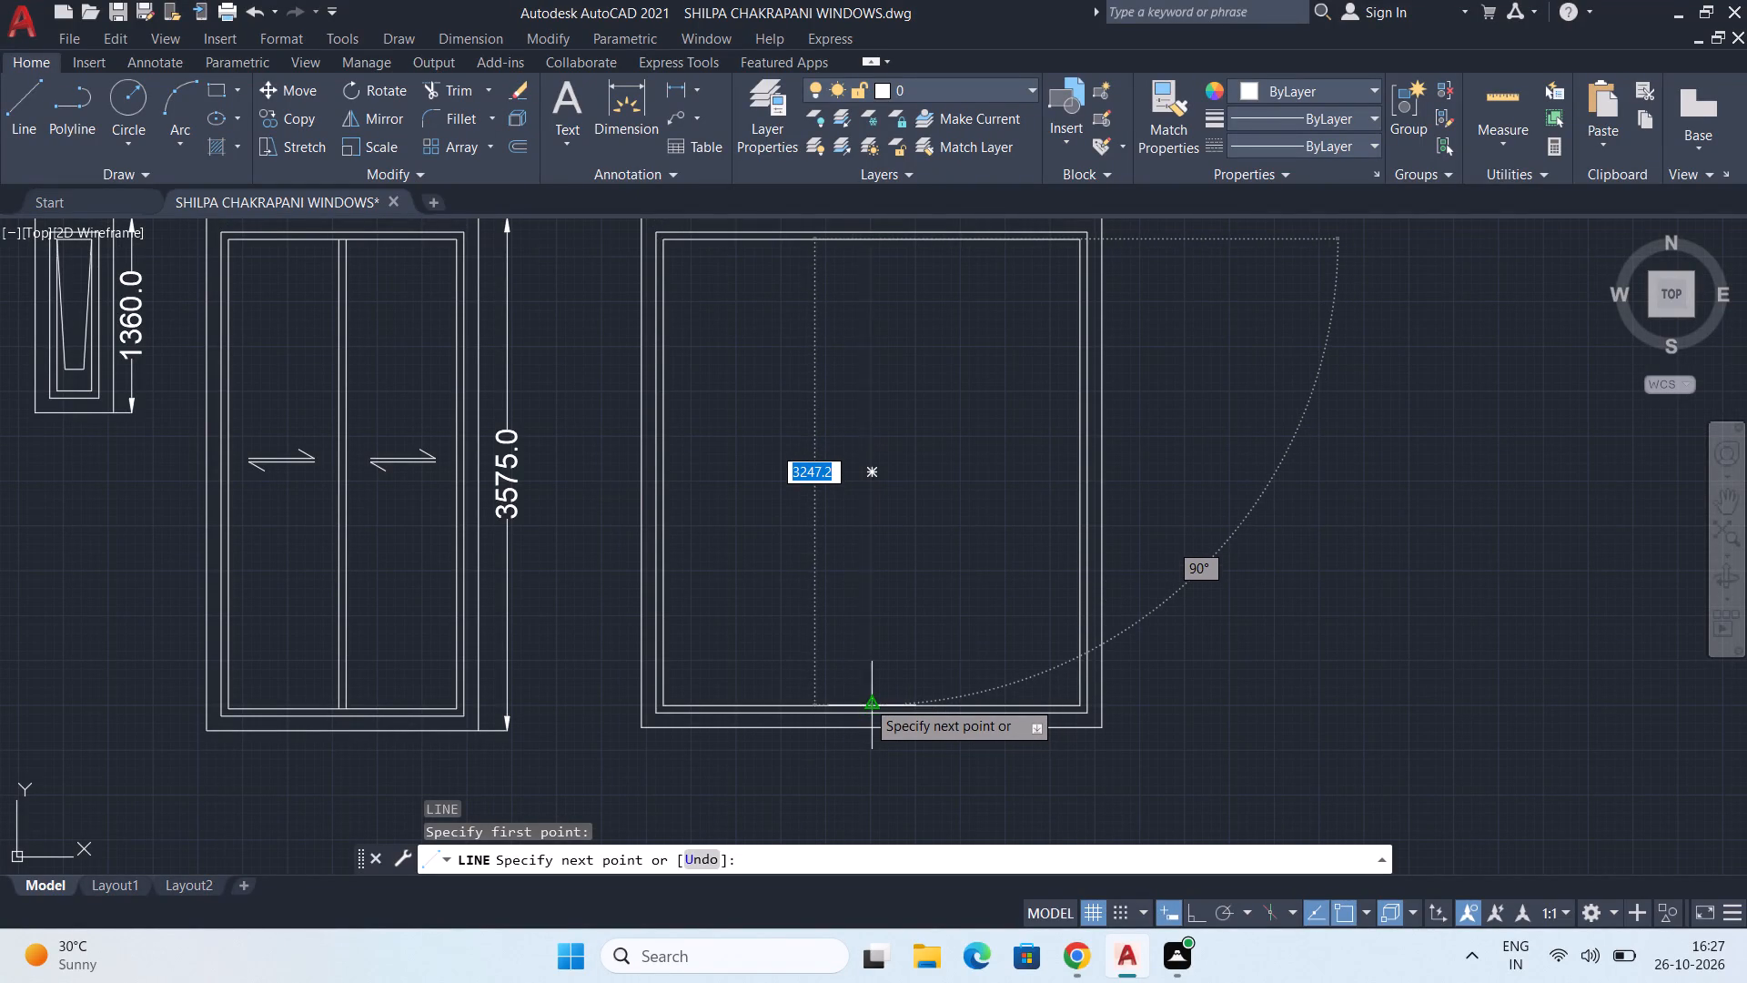
left_click(866, 700)
key("Escape")
Offset the new window's vertical centre line by 25.4 to both sides.
scroll(882, 696, "down", 1)
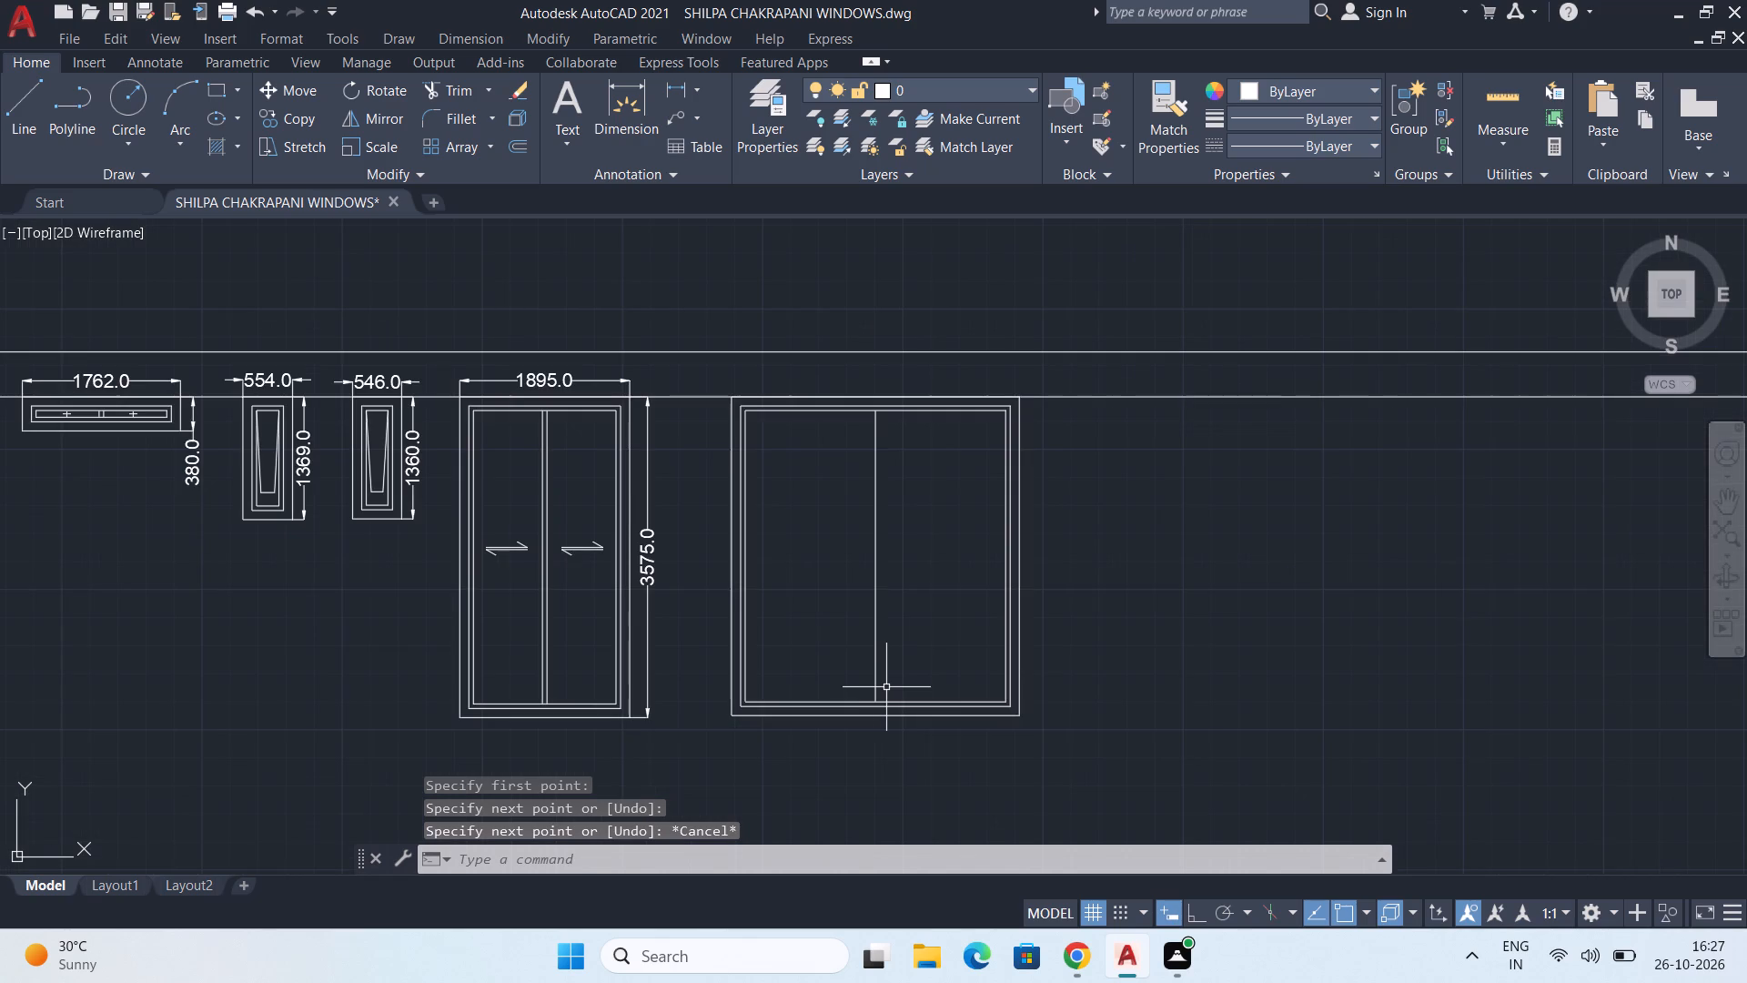
type("OFF")
key("Return")
type("253")
key("BackSpace")
type(".4")
key("Return")
scroll(904, 437, "up", 1)
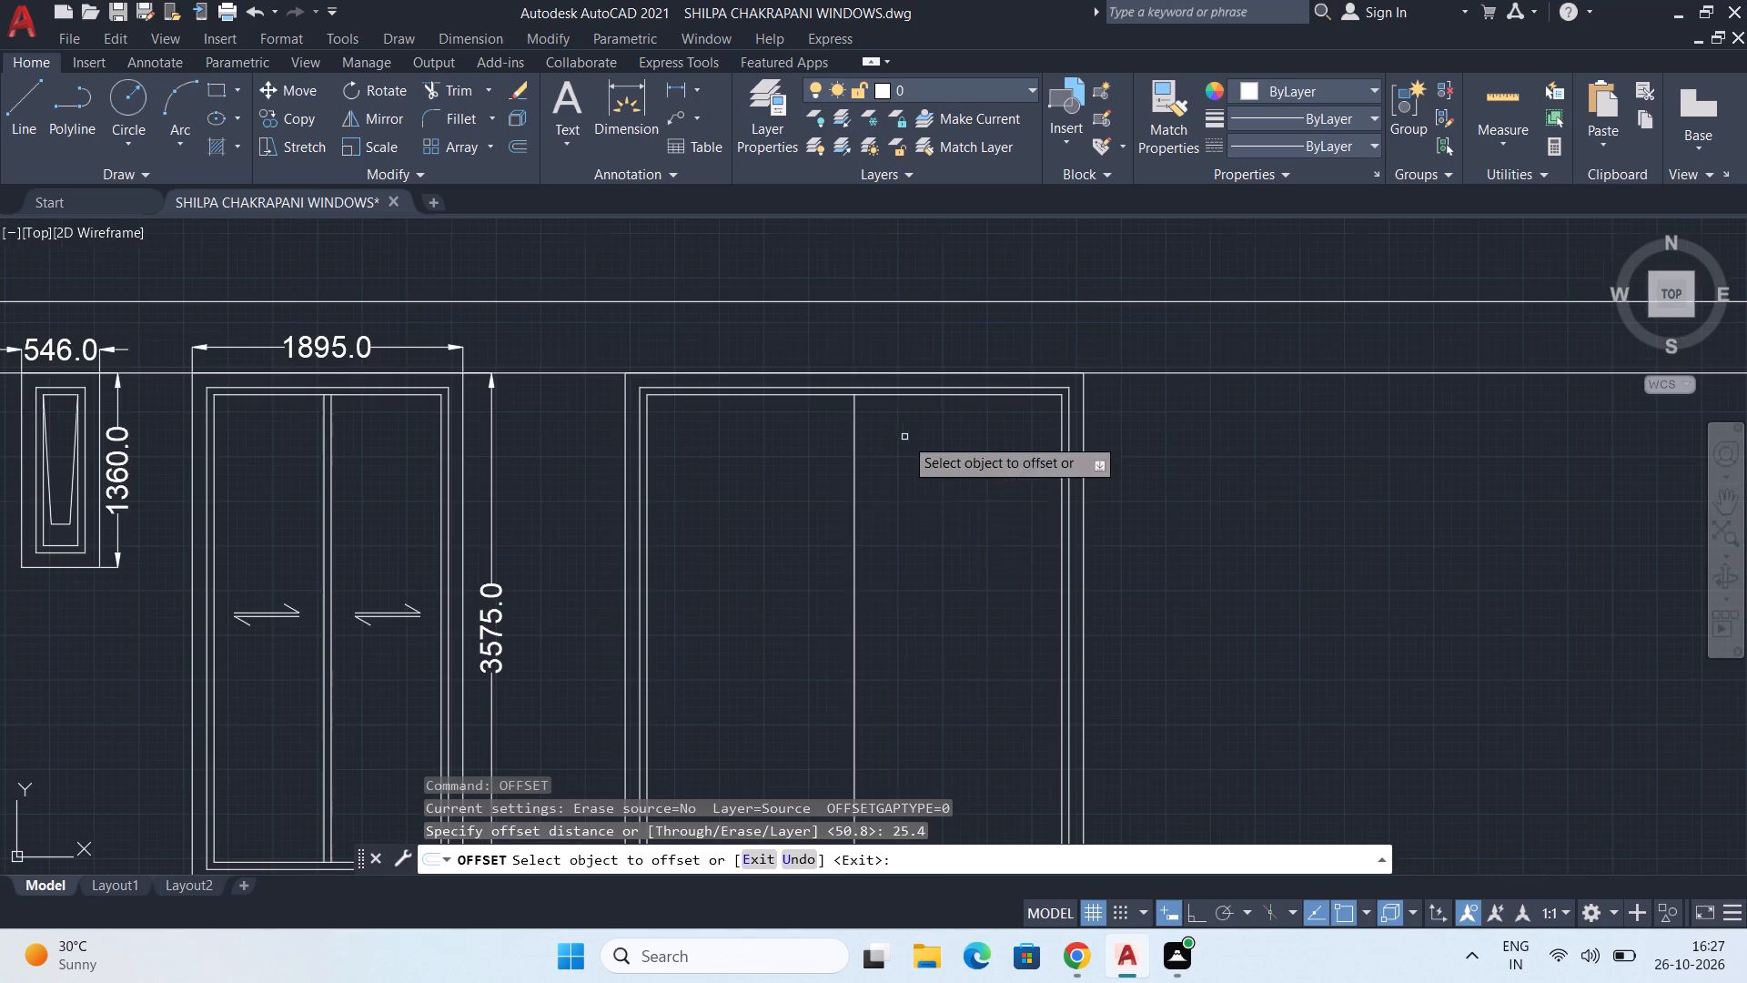
left_click(854, 649)
left_click(932, 648)
scroll(864, 684, "up", 3)
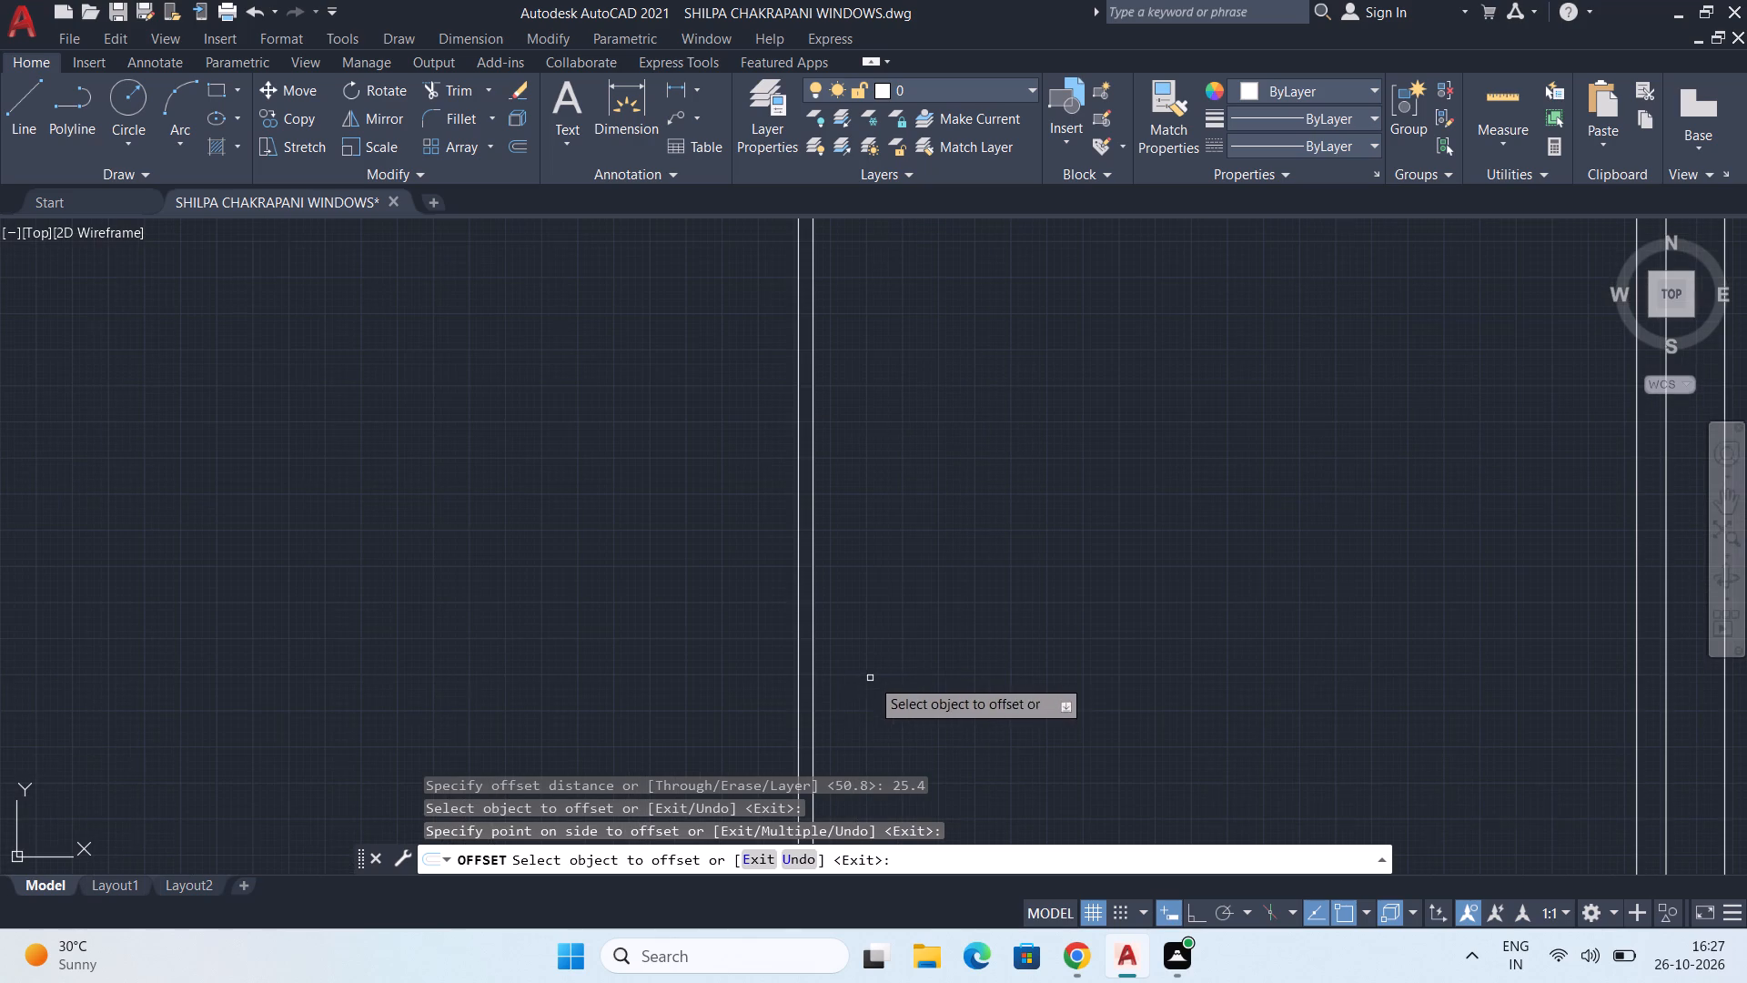
left_click(798, 674)
left_click(628, 675)
key("space")
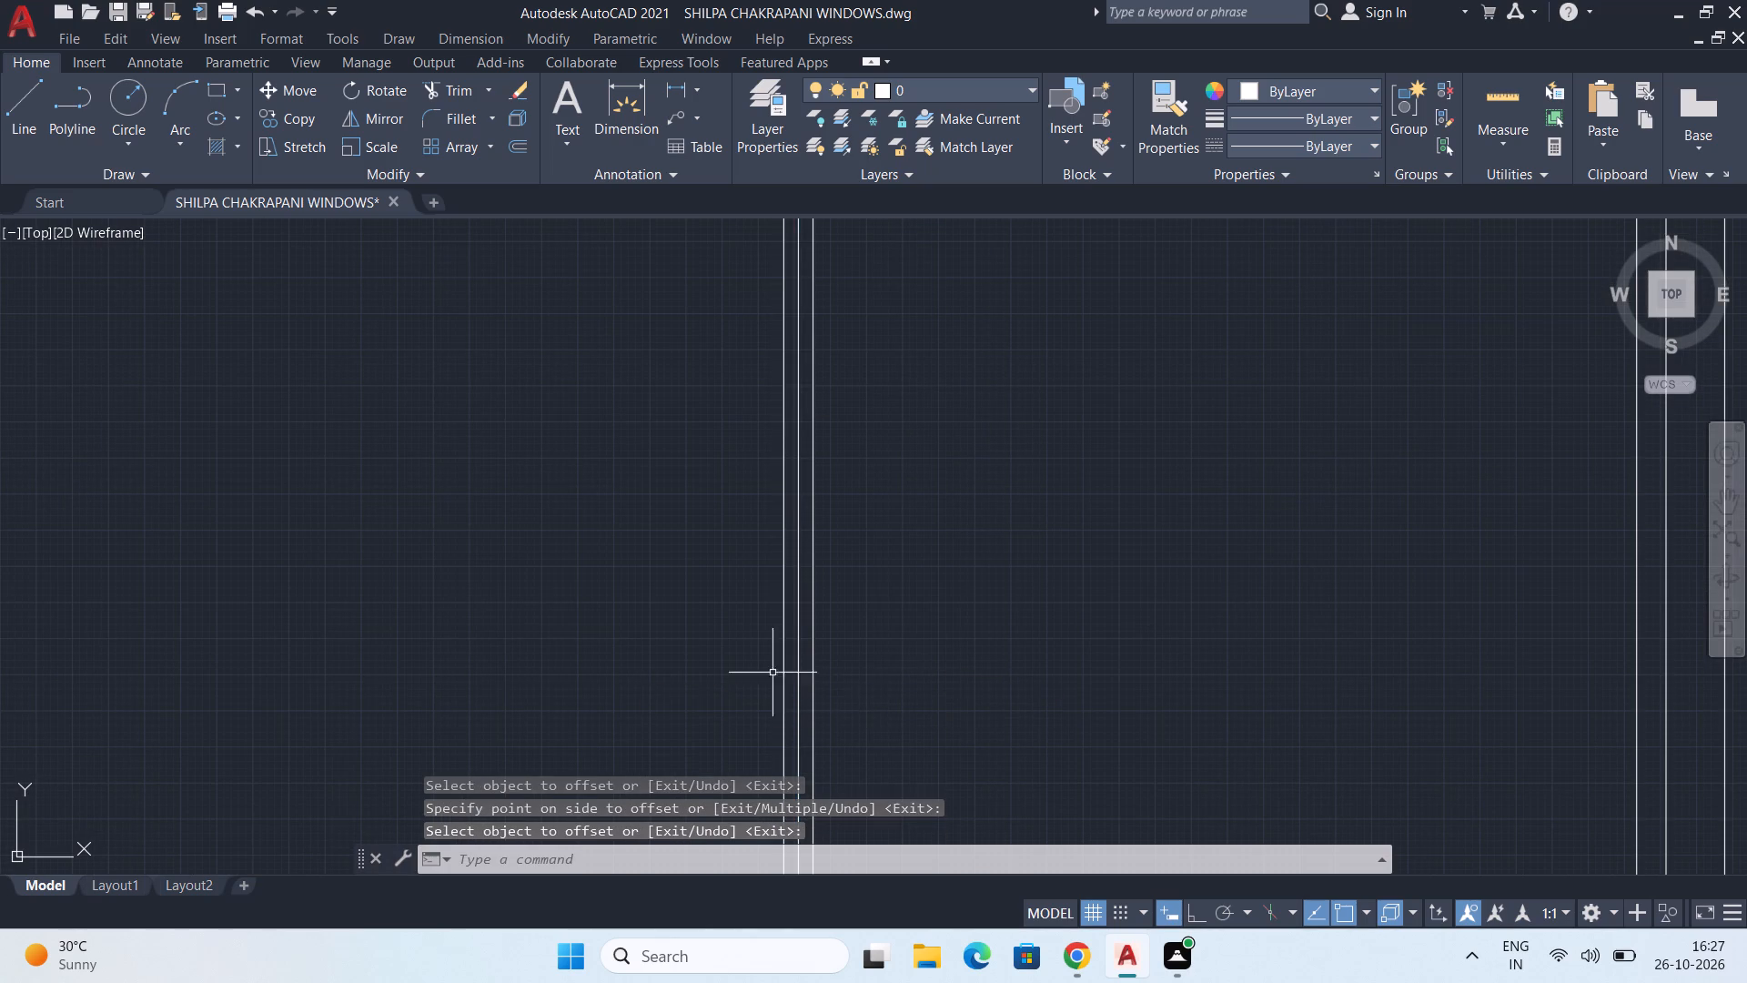
Delete the original centre line between the new window's two offset mullion lines.
left_click(801, 684)
key("Delete")
Copy the sliding arrow mark from the 1895-wide window's first pane into both panes of the new window.
scroll(817, 663, "down", 3)
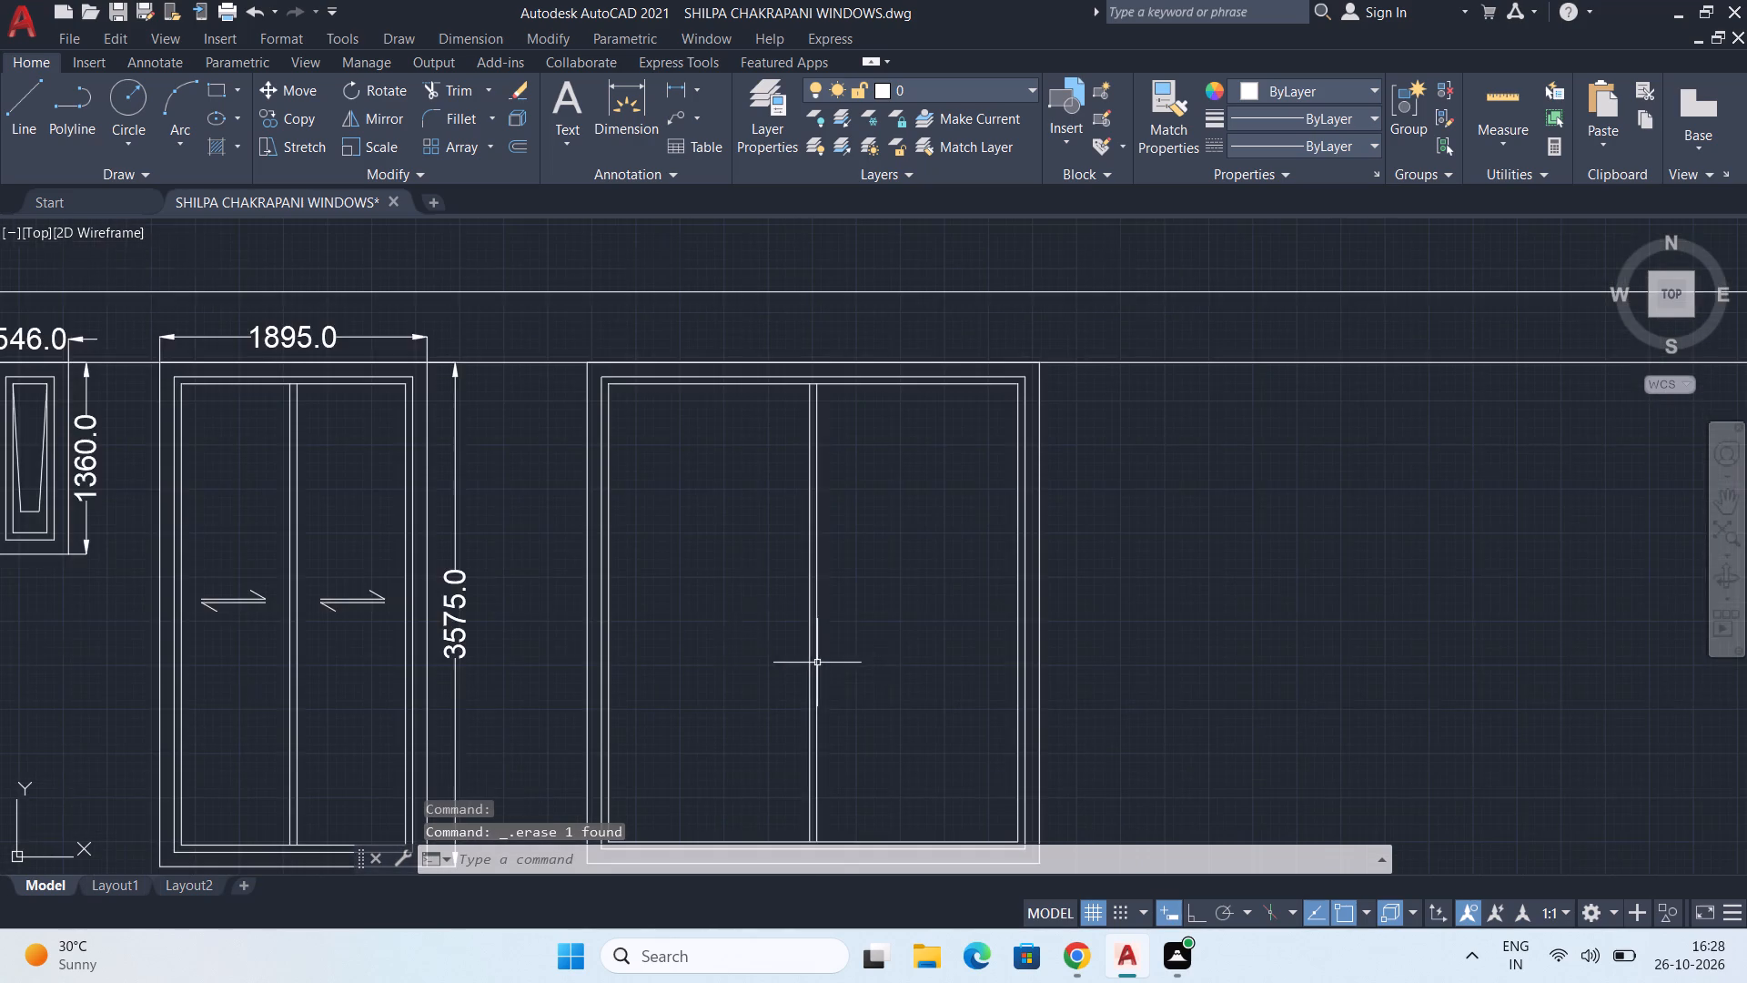
middle_click_drag(884, 657, 877, 491)
scroll(205, 416, "up", 2)
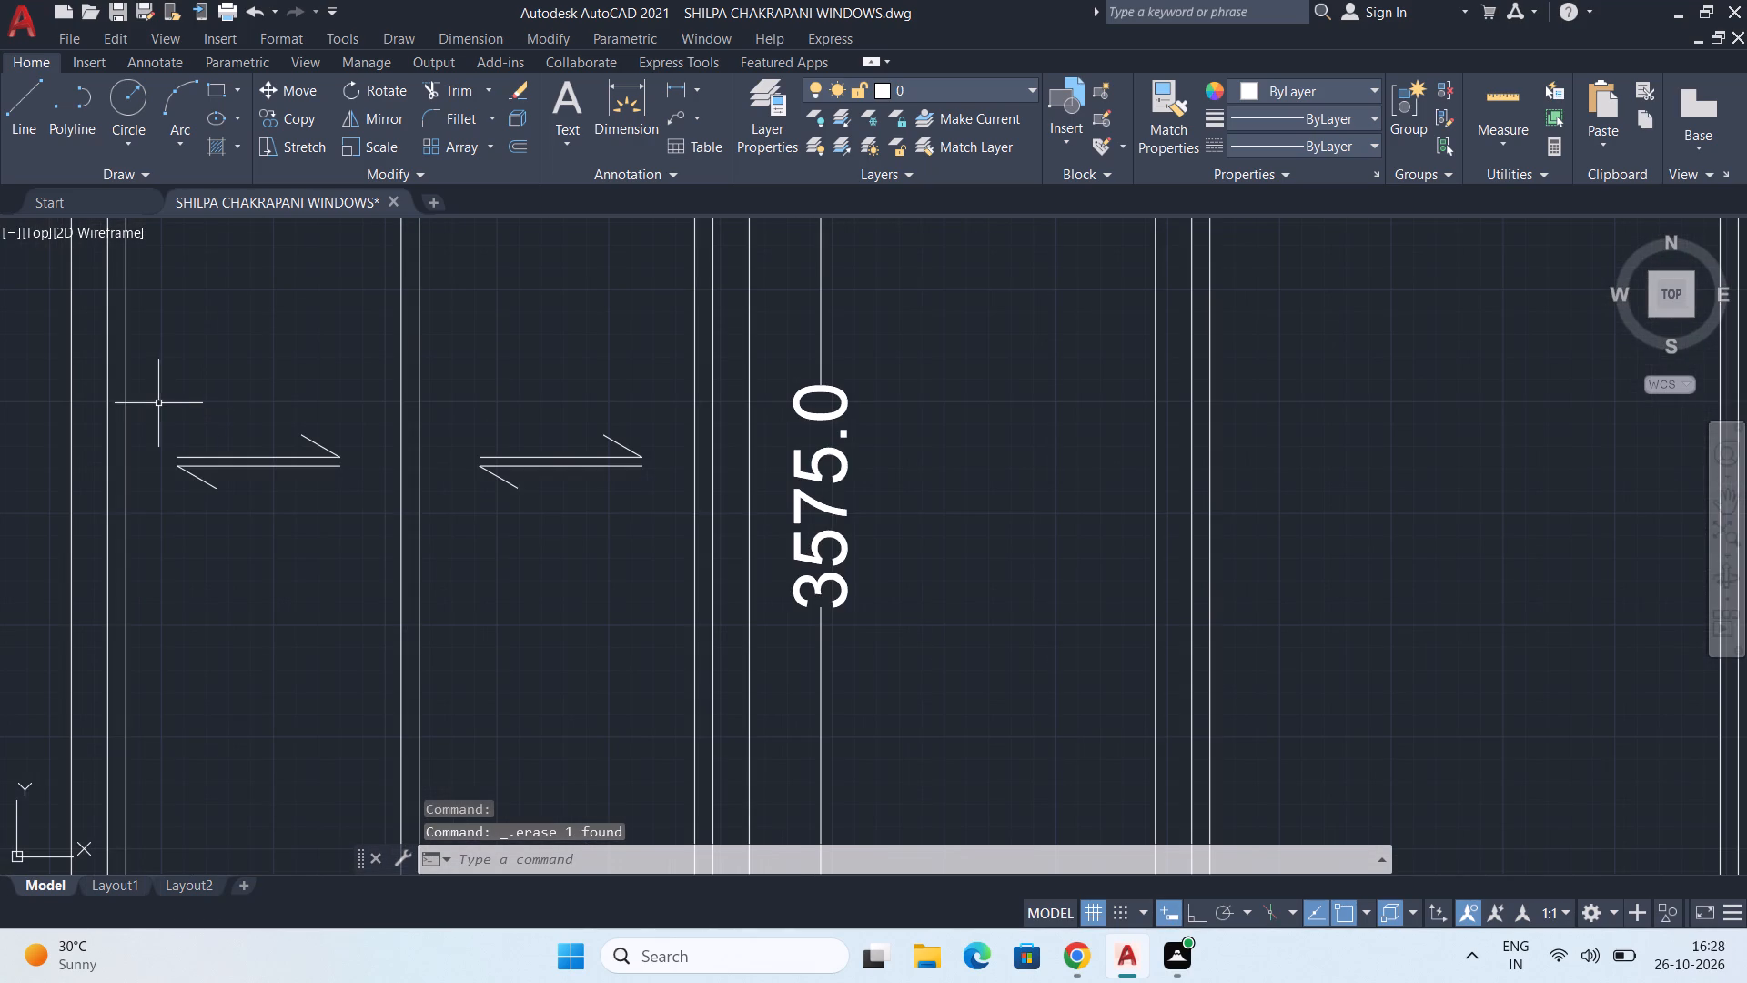
left_click(146, 390)
left_click(359, 541)
key("c")
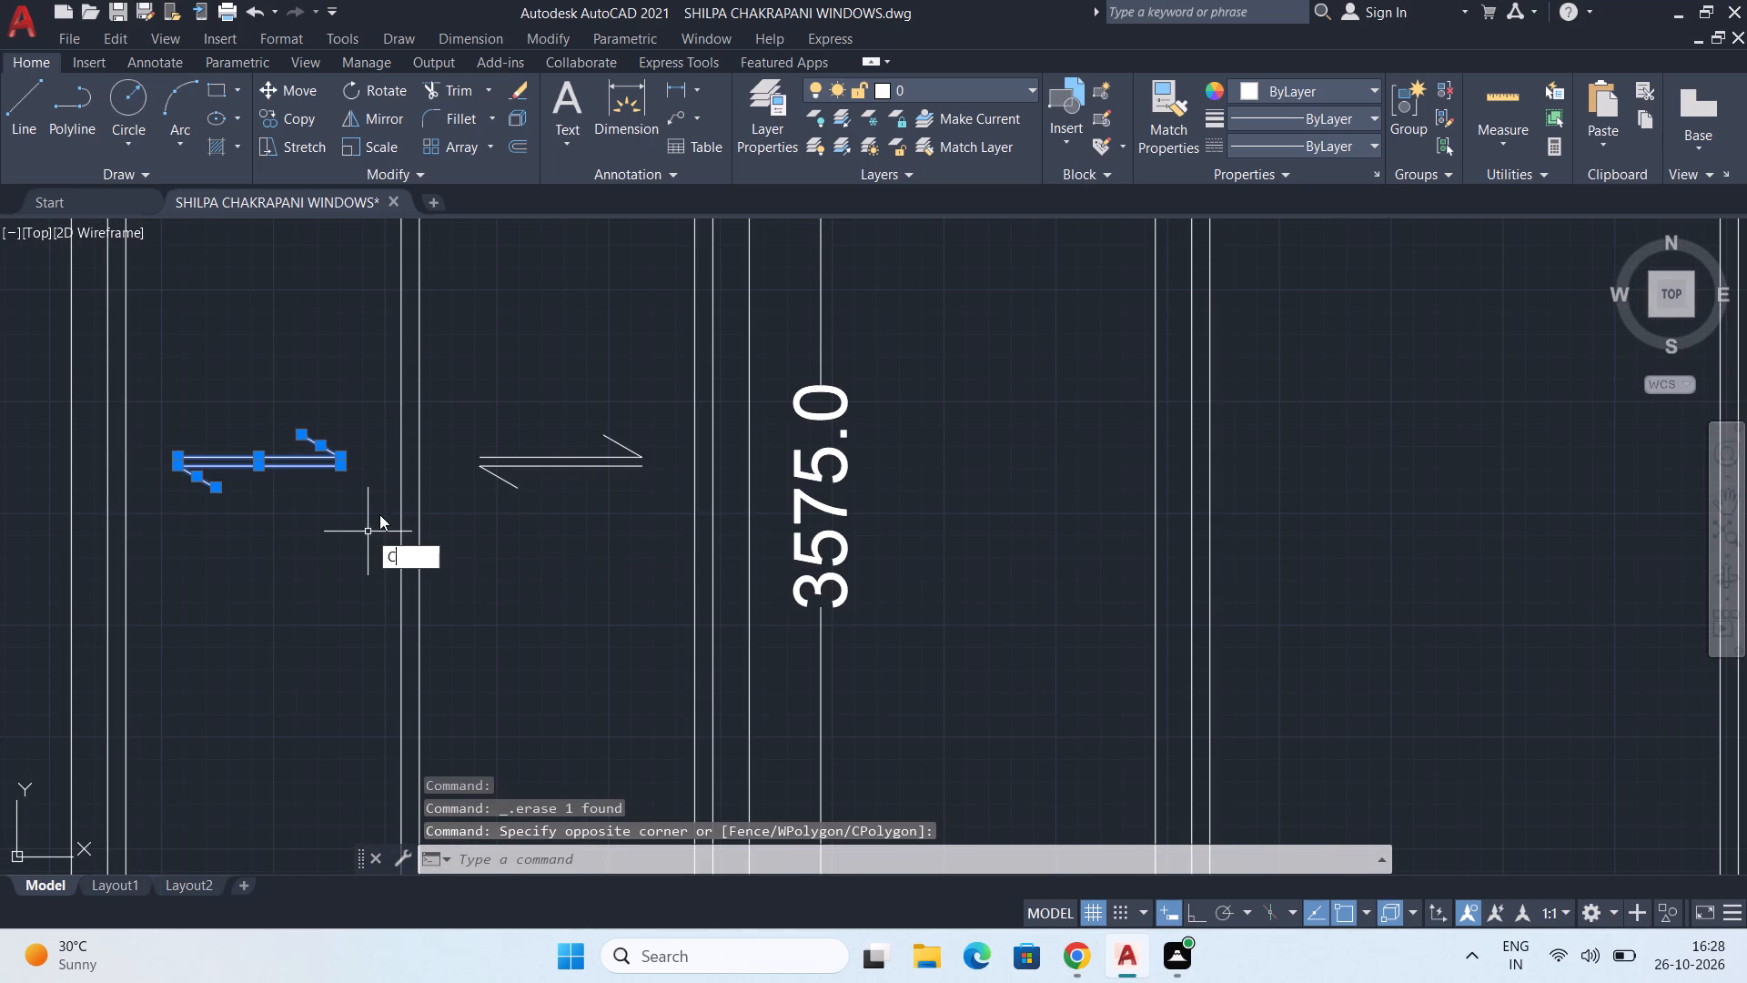
key("o")
key("Return")
left_click(258, 462)
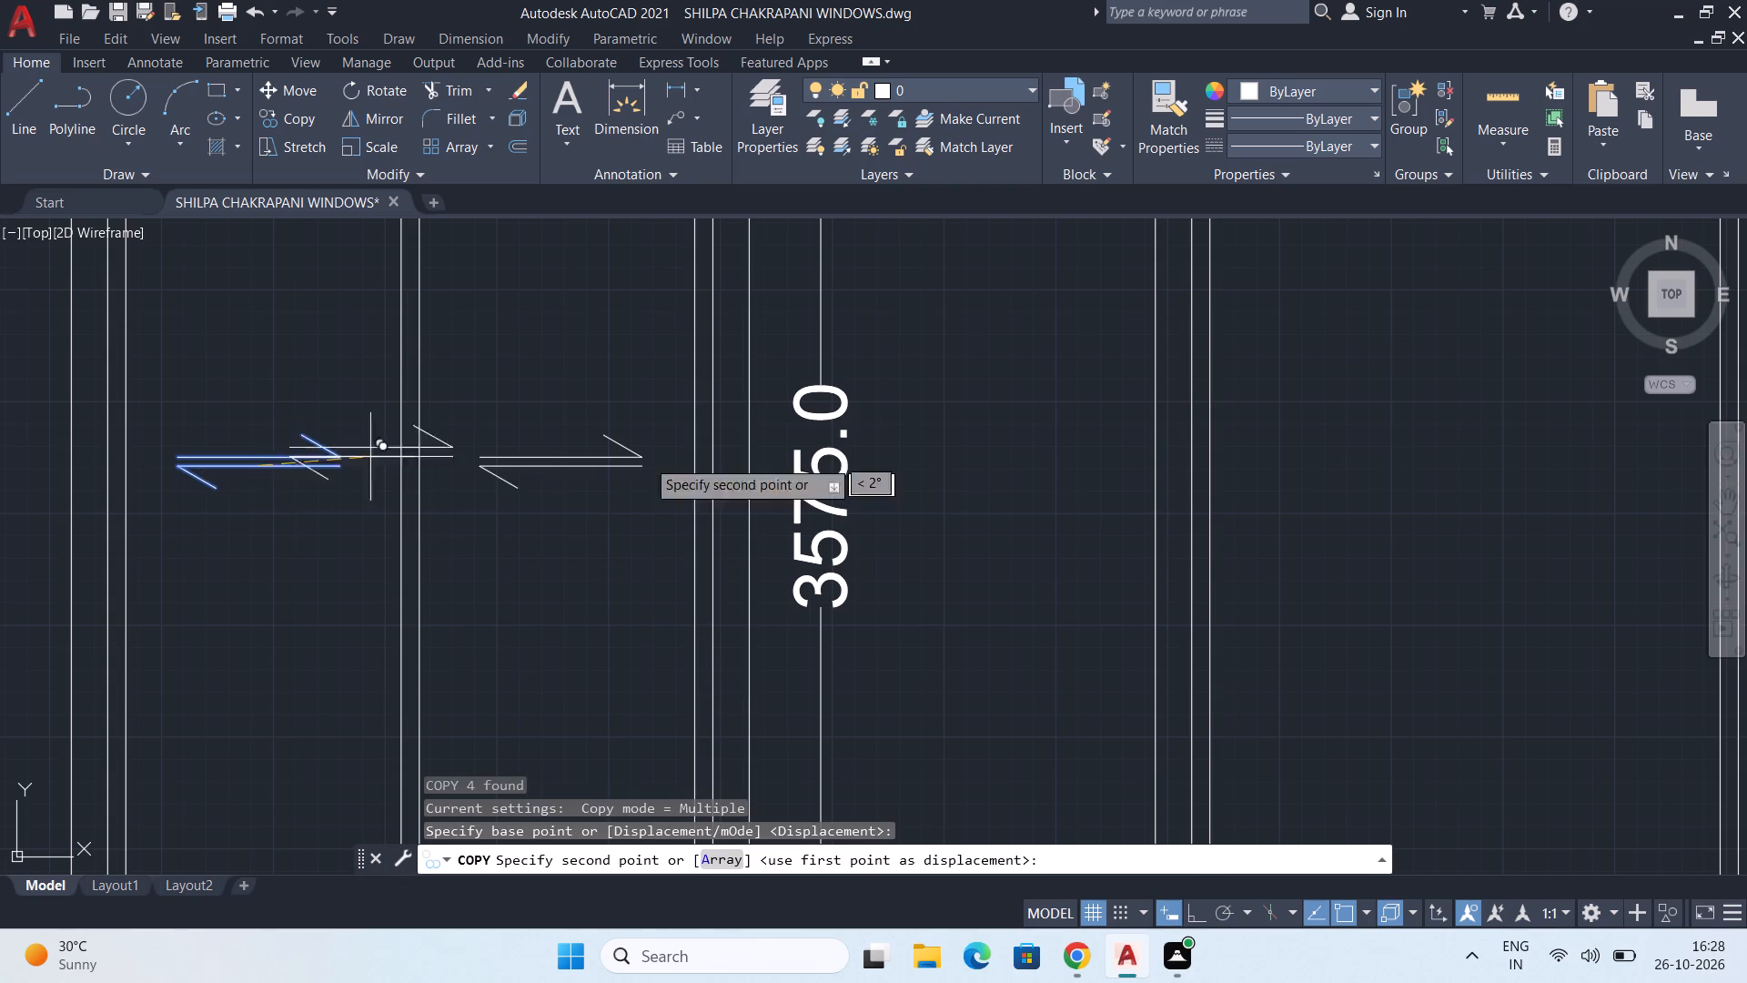
scroll(1030, 472, "down", 1)
middle_click_drag(1222, 492, 1022, 477)
scroll(1067, 460, "down", 1)
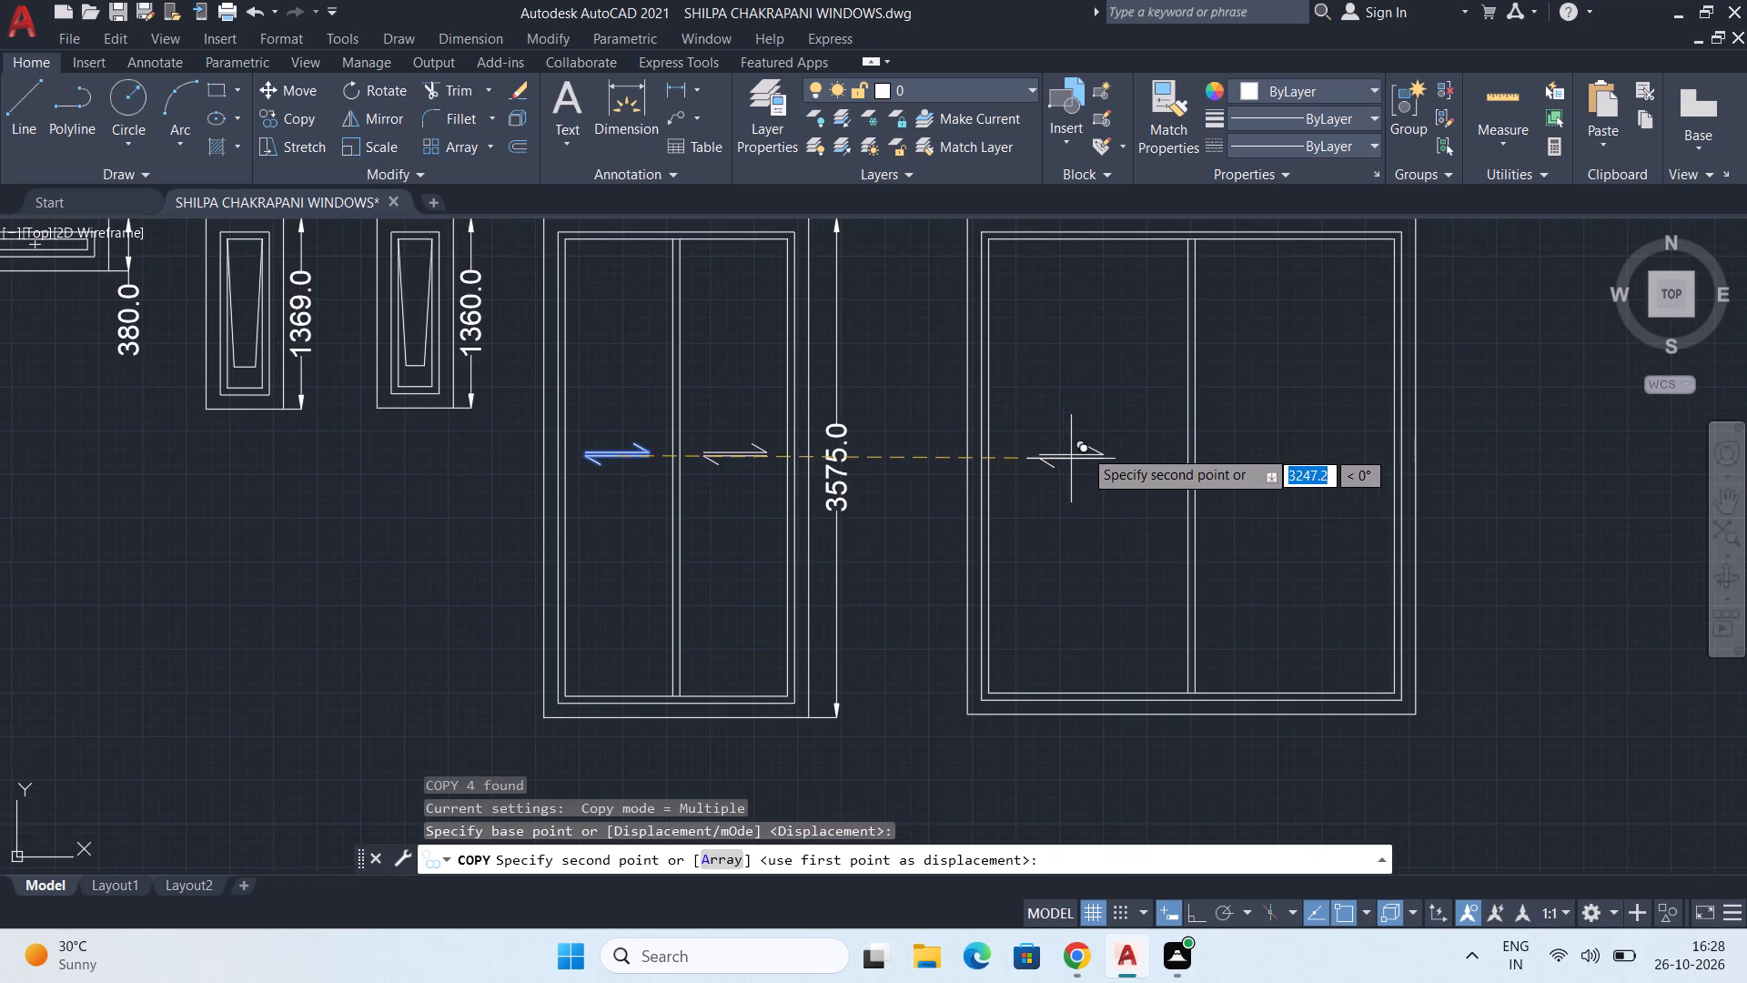
scroll(1077, 449, "down", 1)
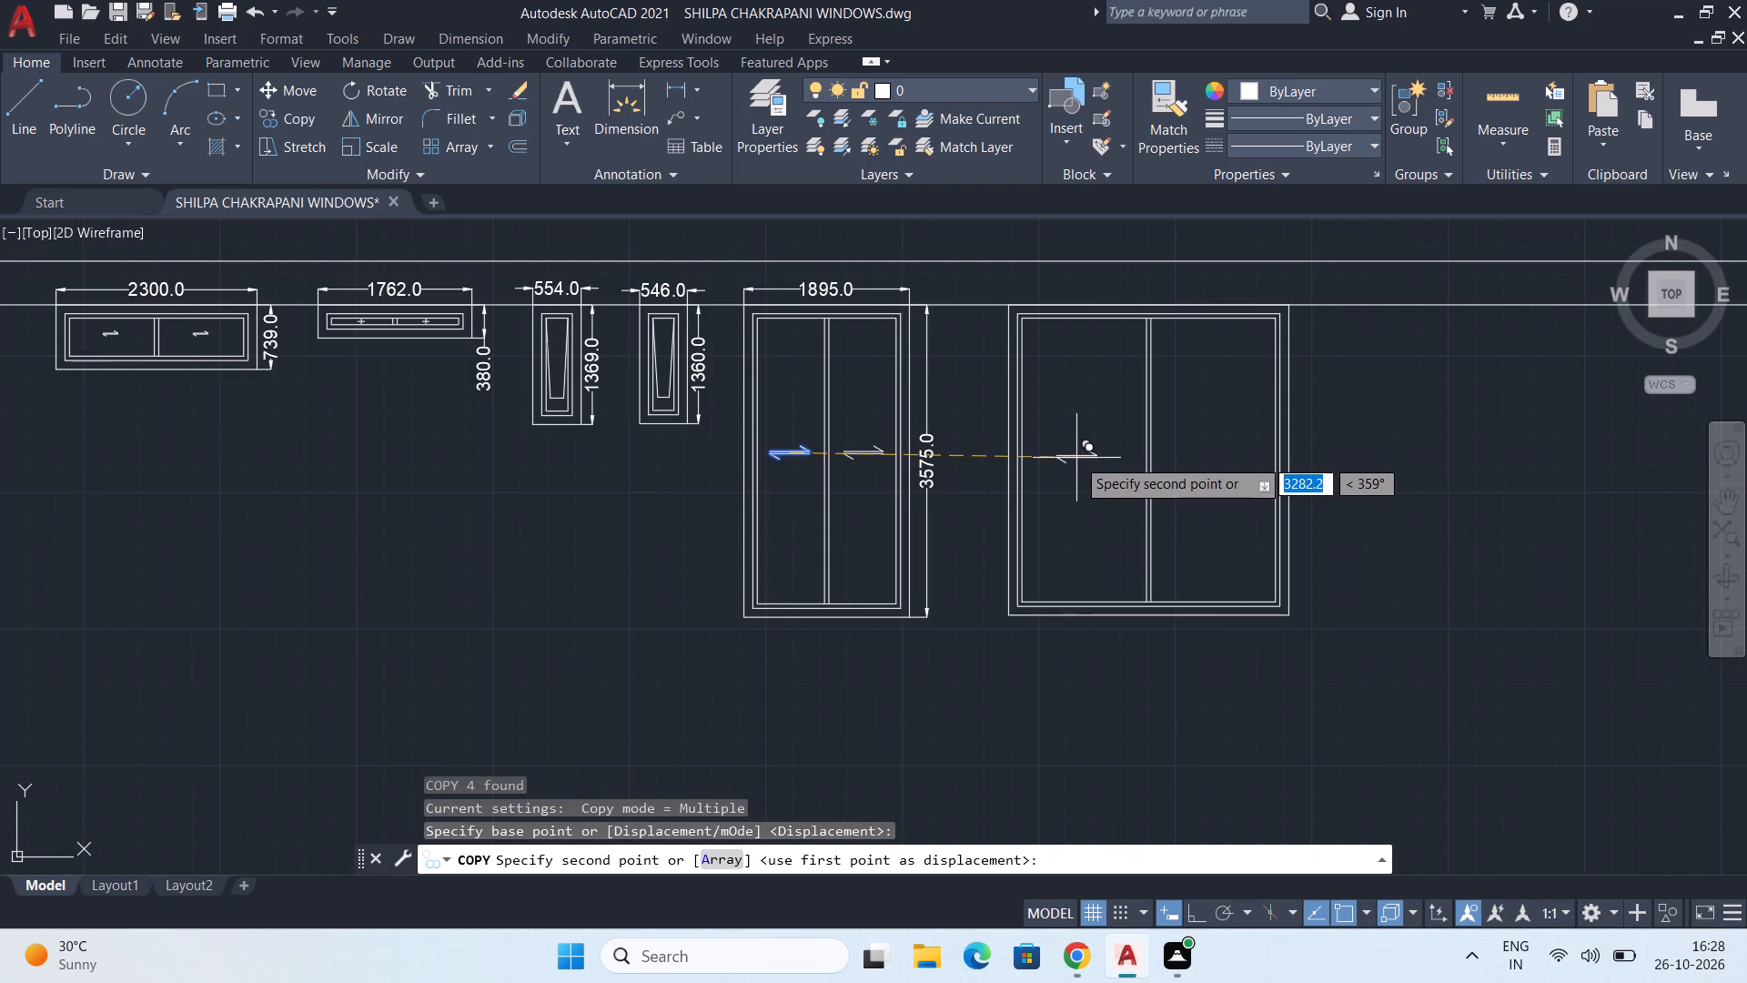
left_click(1076, 458)
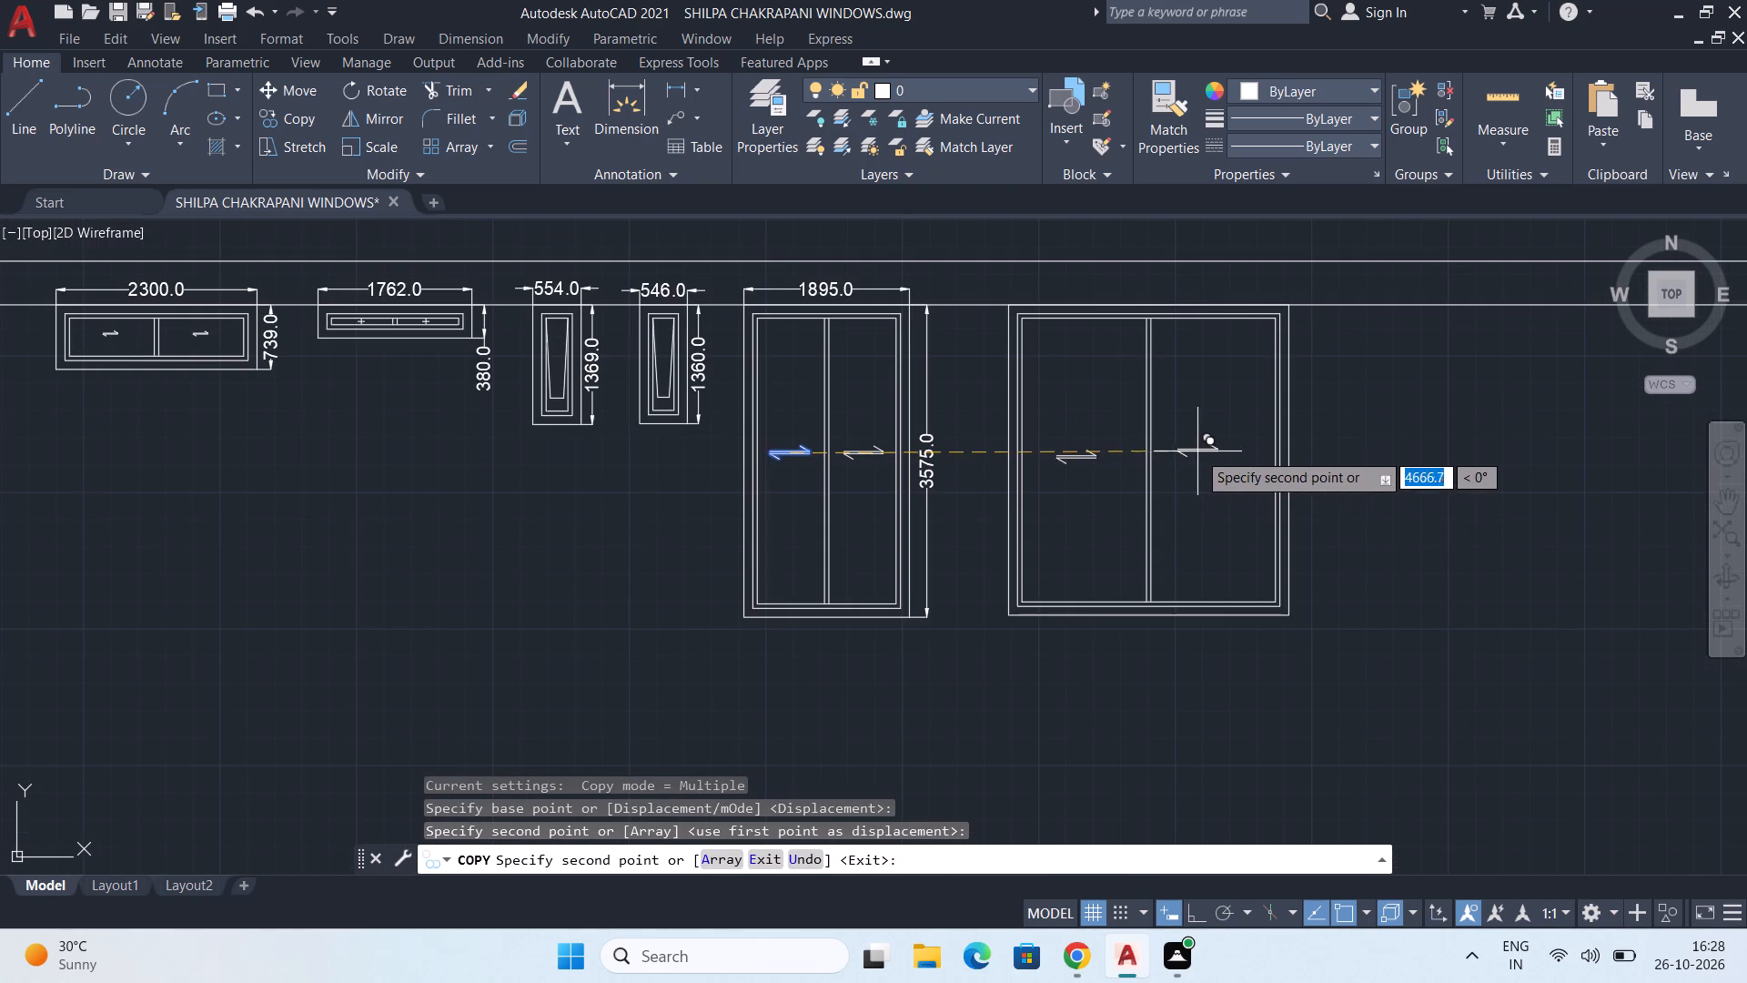
left_click(1212, 457)
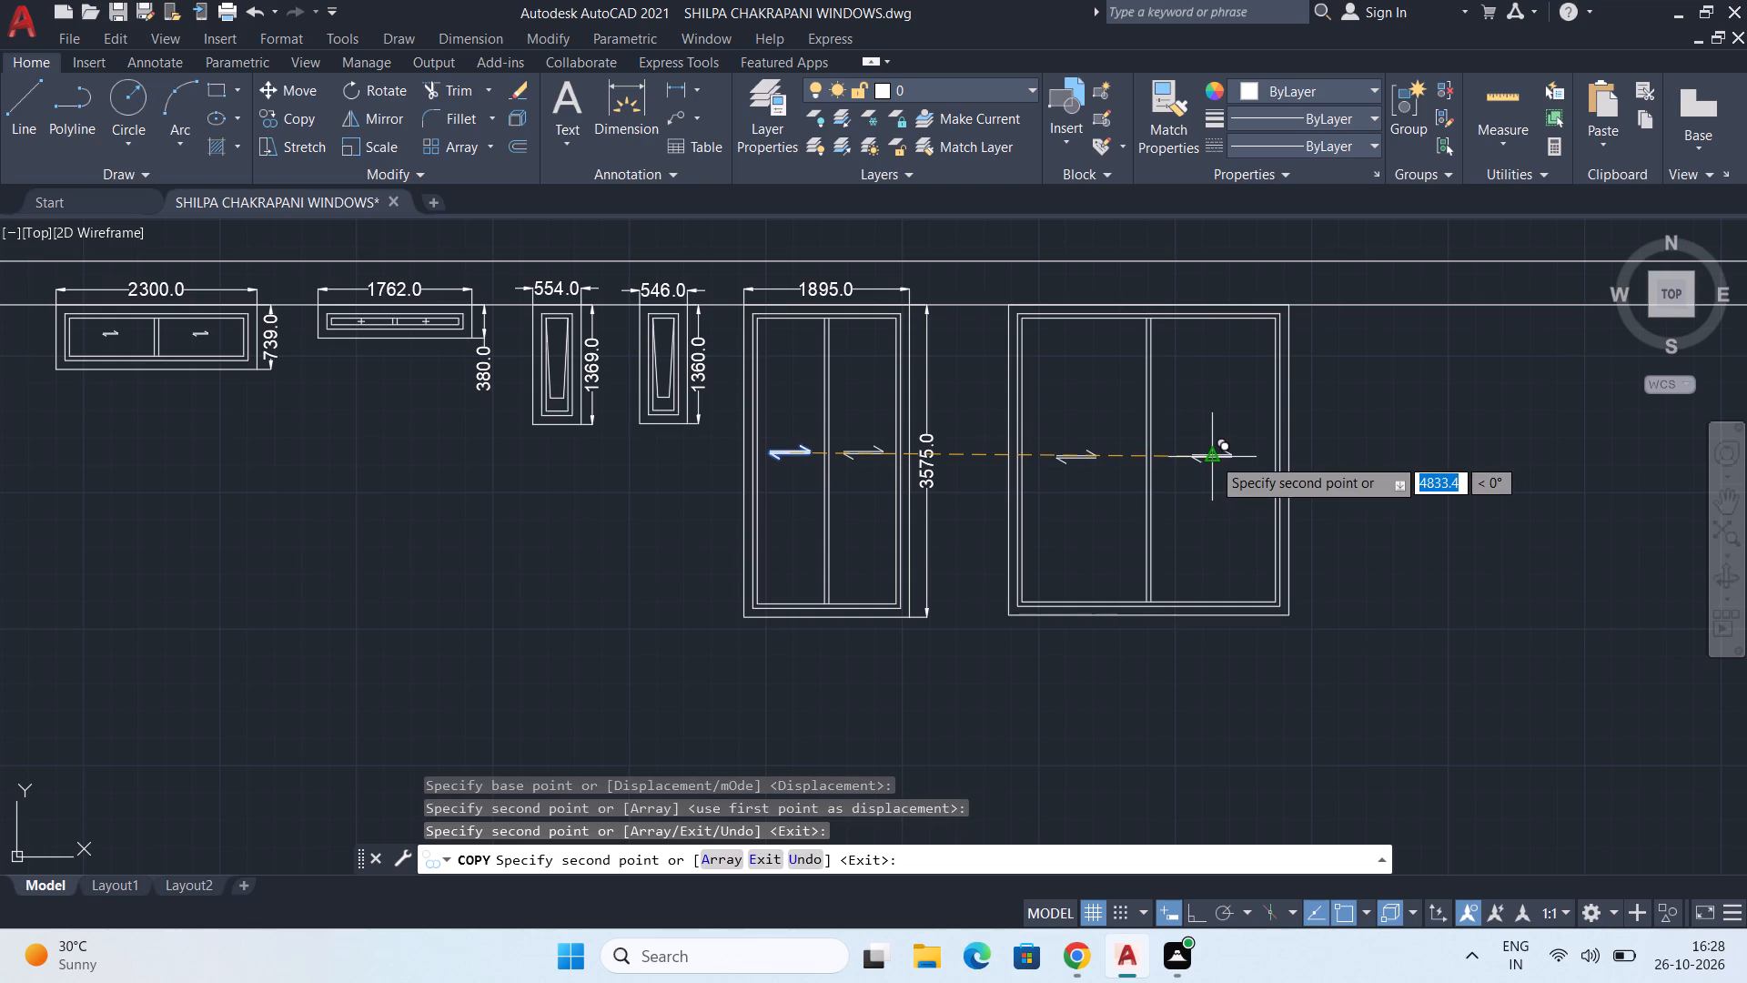
key("space")
Add a linear dimension for the new window's overall width just above its top edge.
left_click(671, 90)
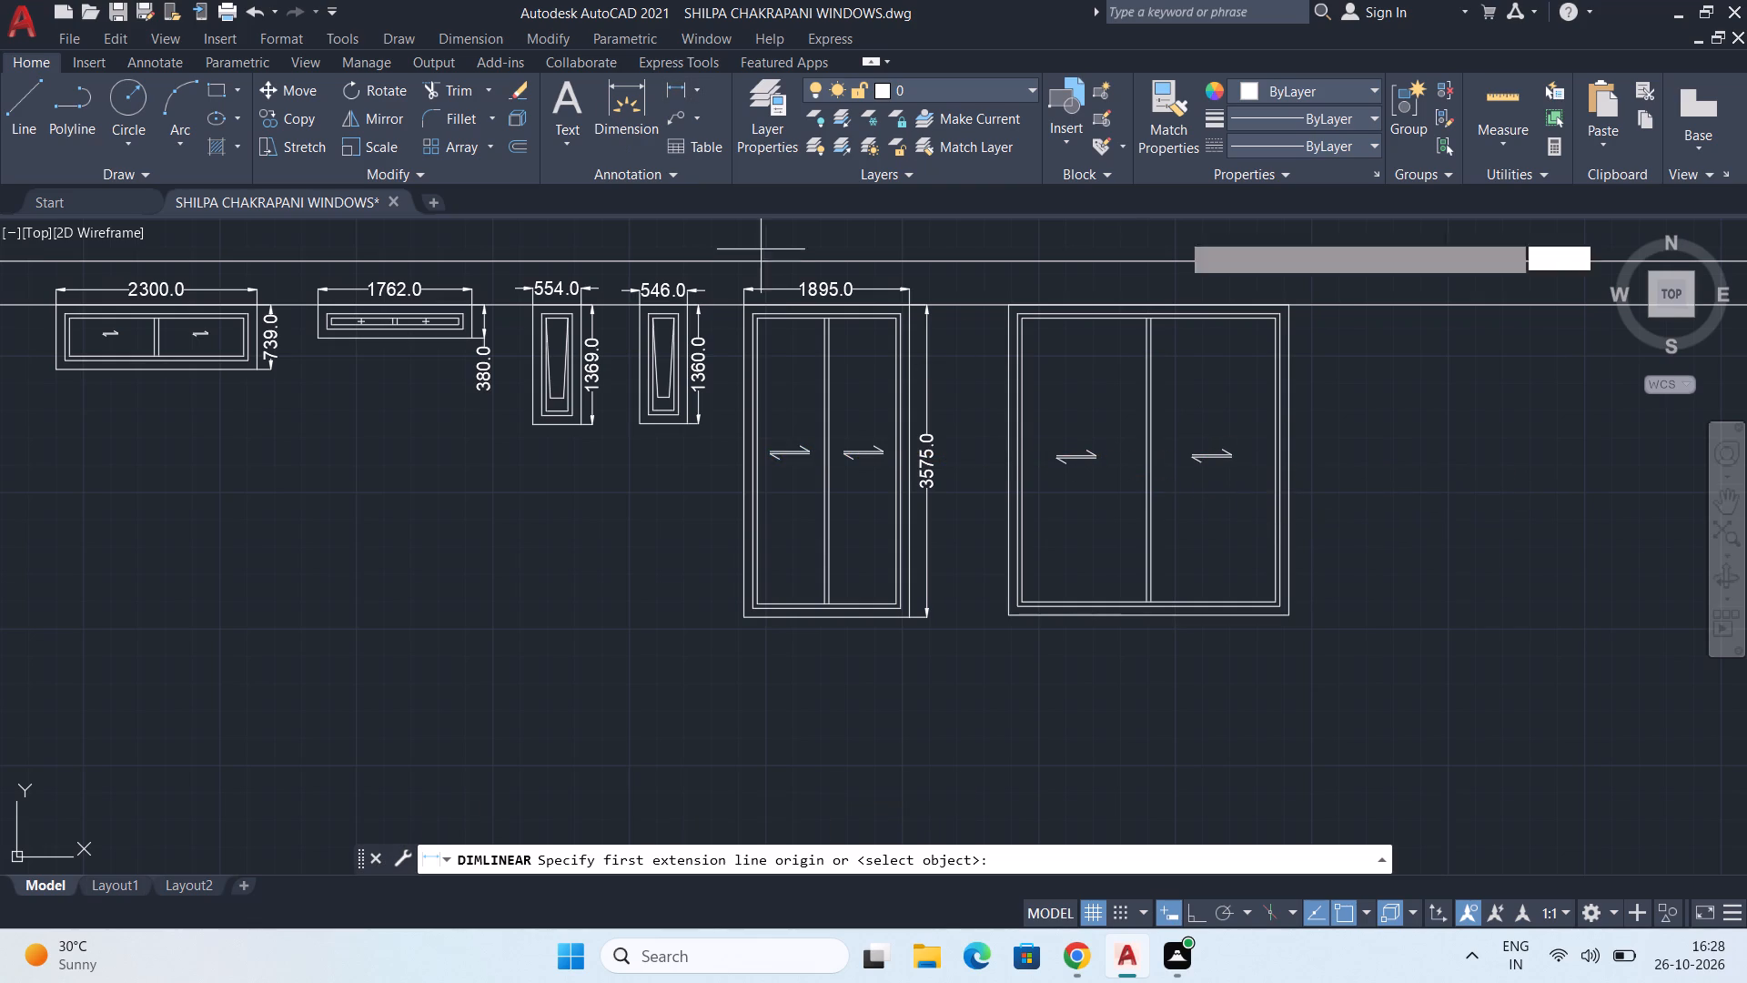
middle_click_drag(1117, 367, 1004, 498)
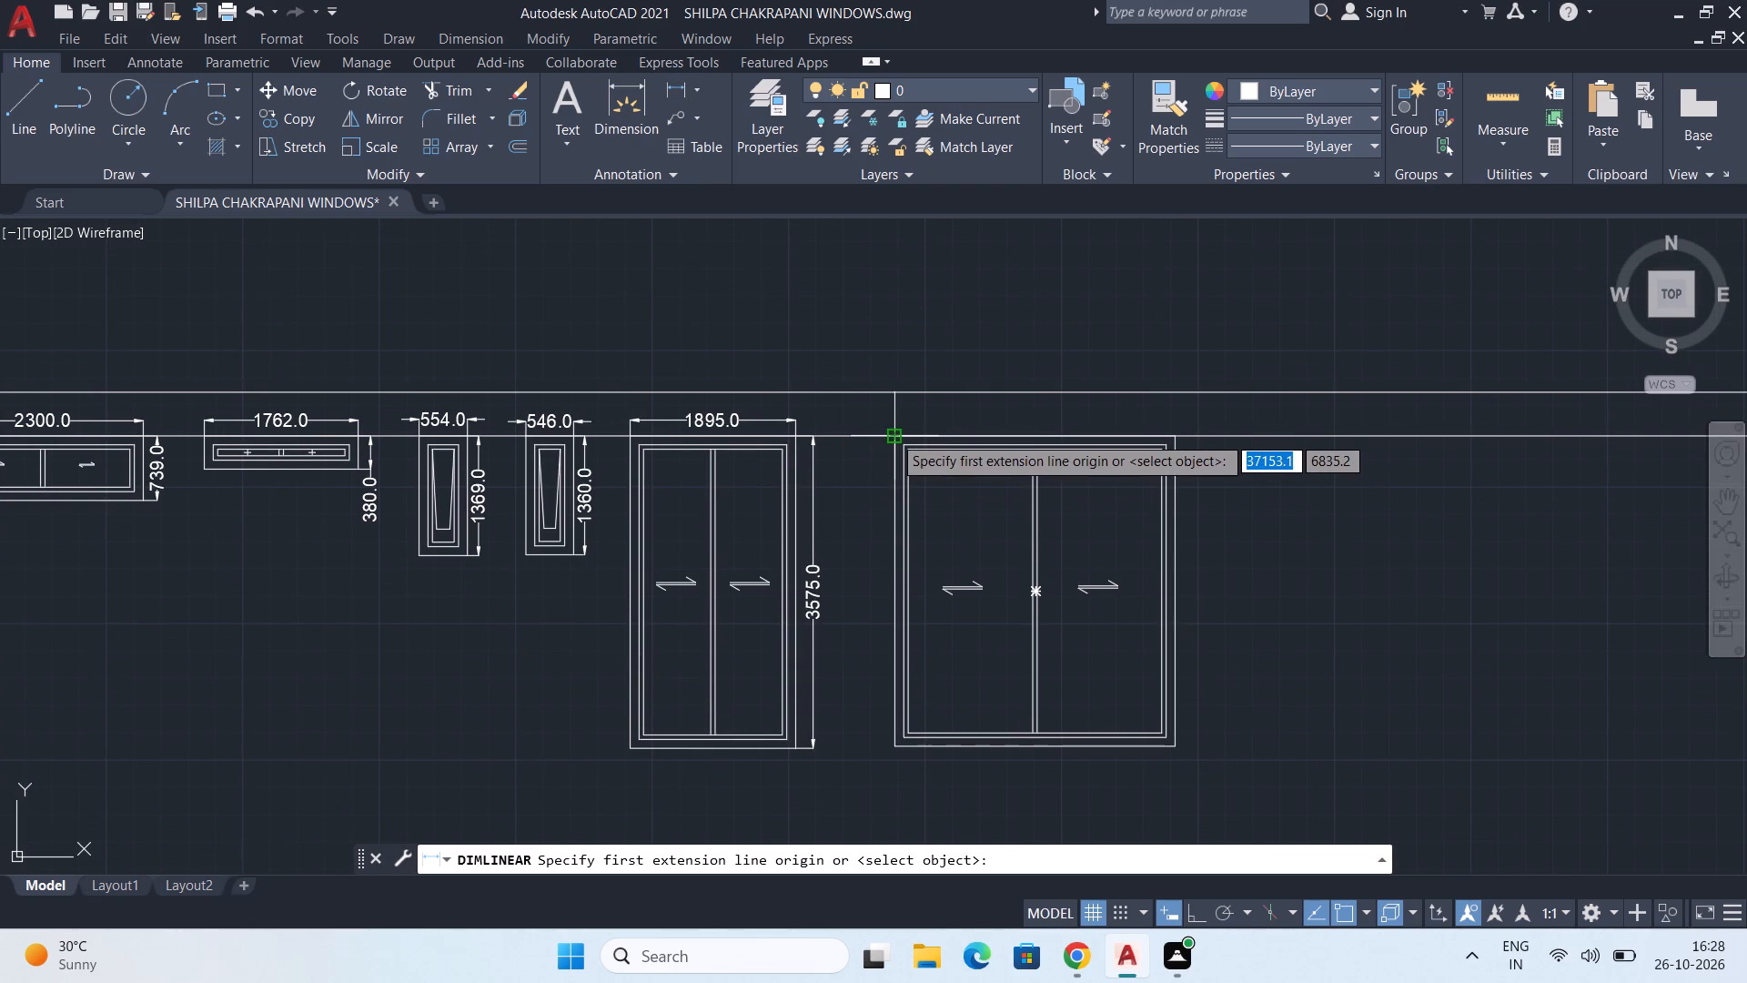
left_click(893, 435)
scroll(1045, 442, "up", 2)
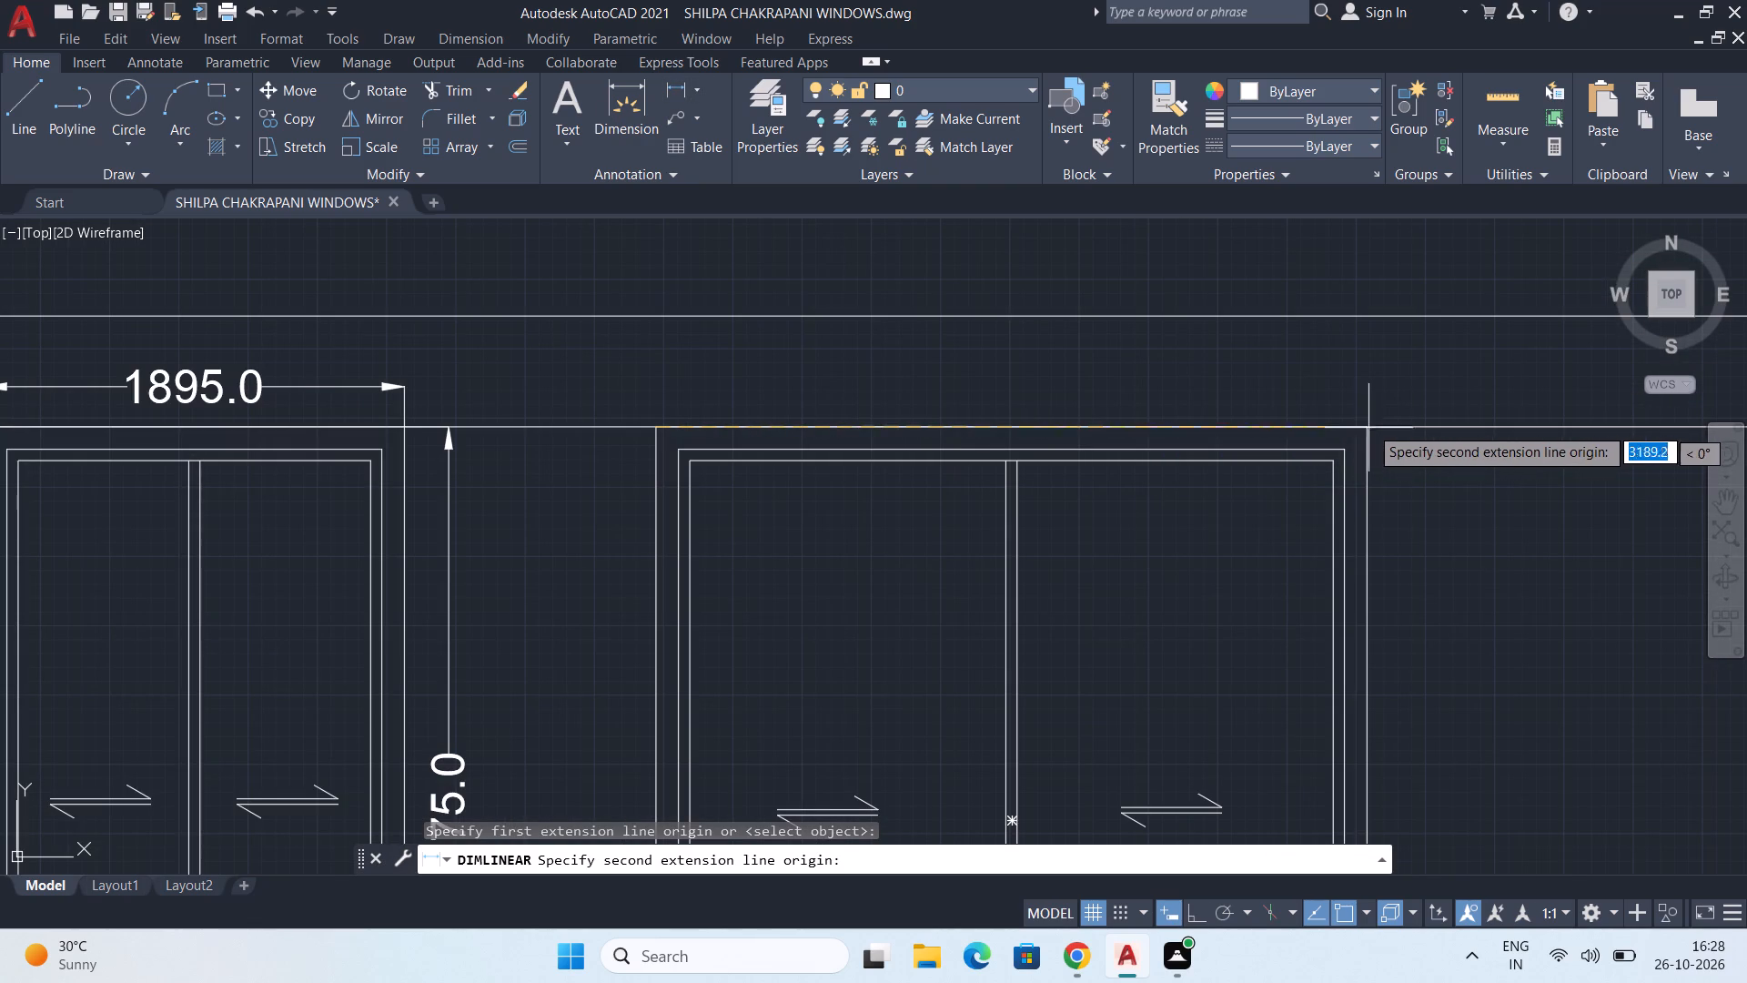
left_click(1371, 426)
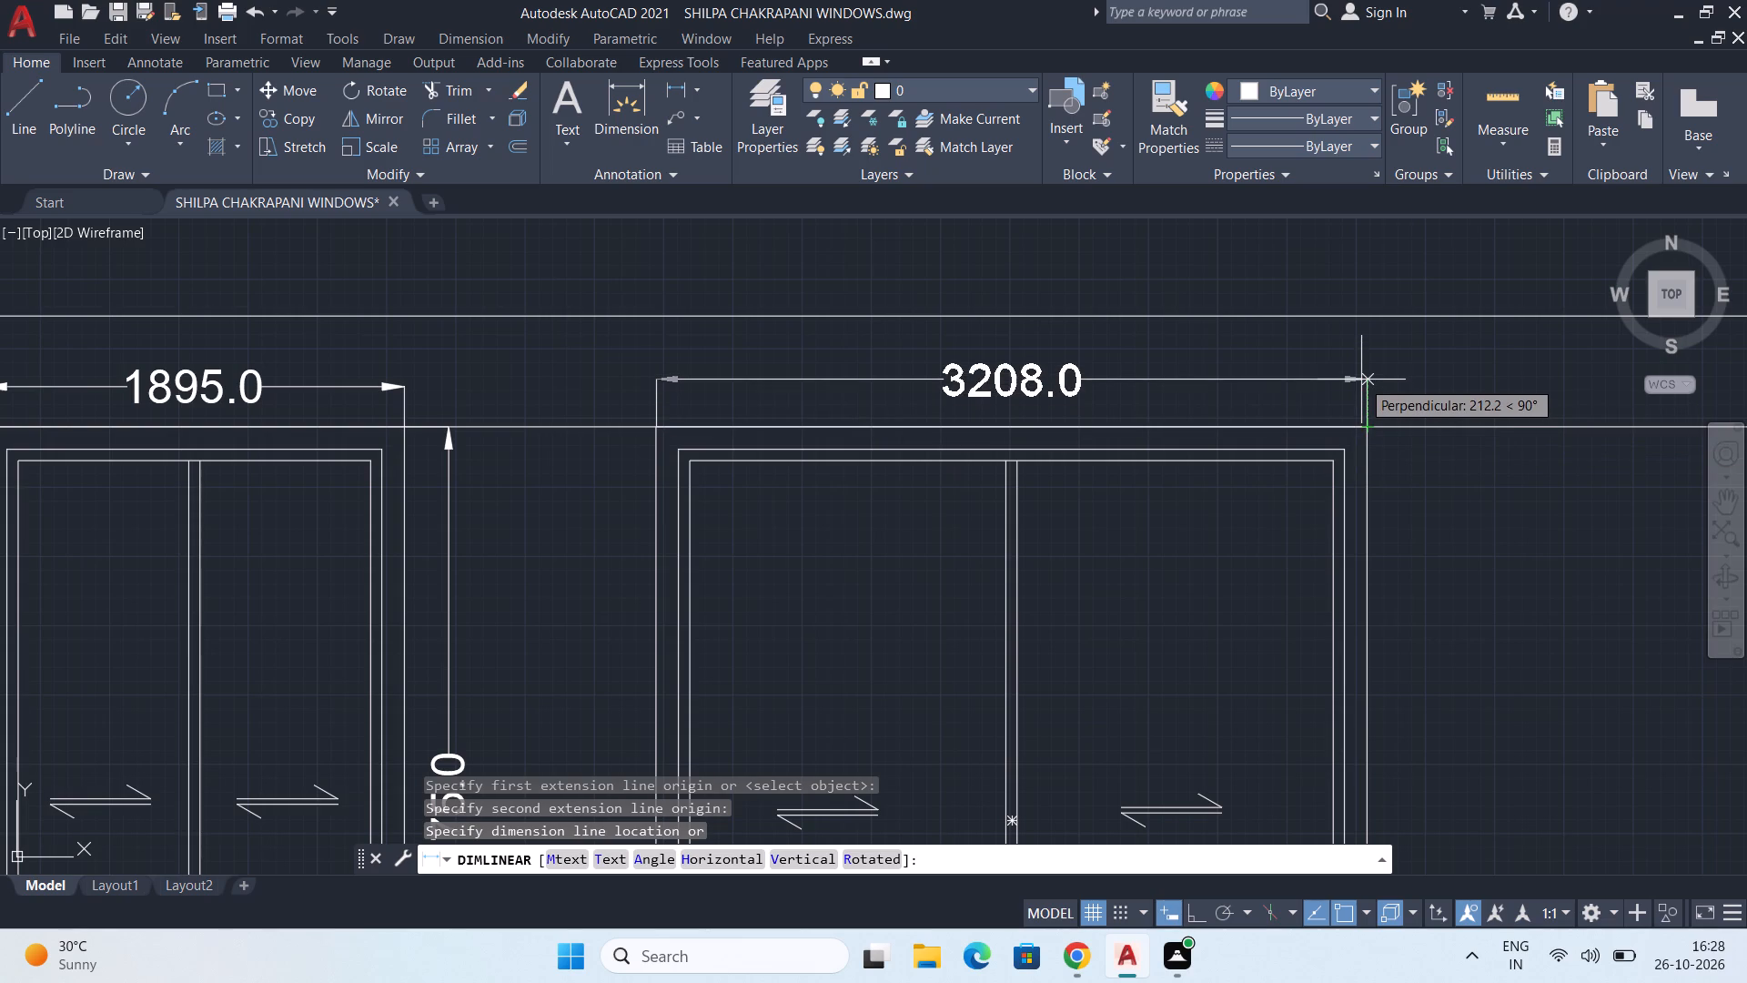
left_click(1361, 384)
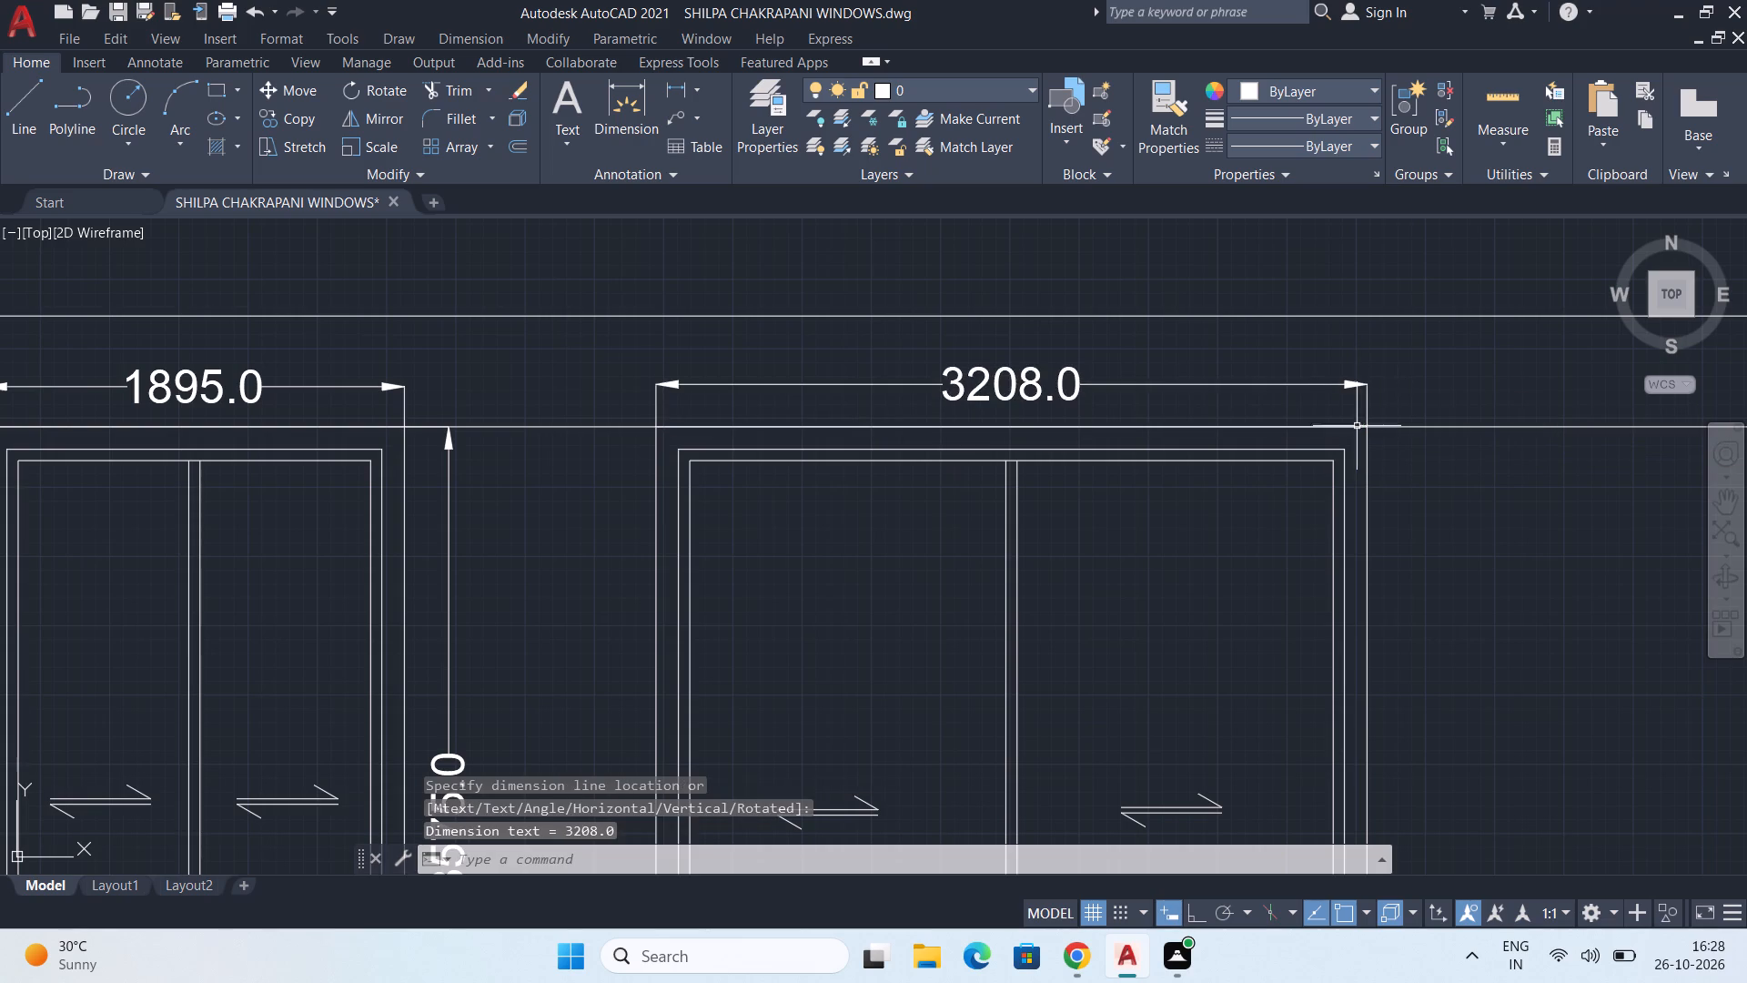
Add a vertical linear dimension for the new window's overall height beside its right edge.
scroll(1357, 474, "down", 2)
middle_click_drag(1358, 532, 1092, 421)
key("space")
scroll(1125, 379, "up", 2)
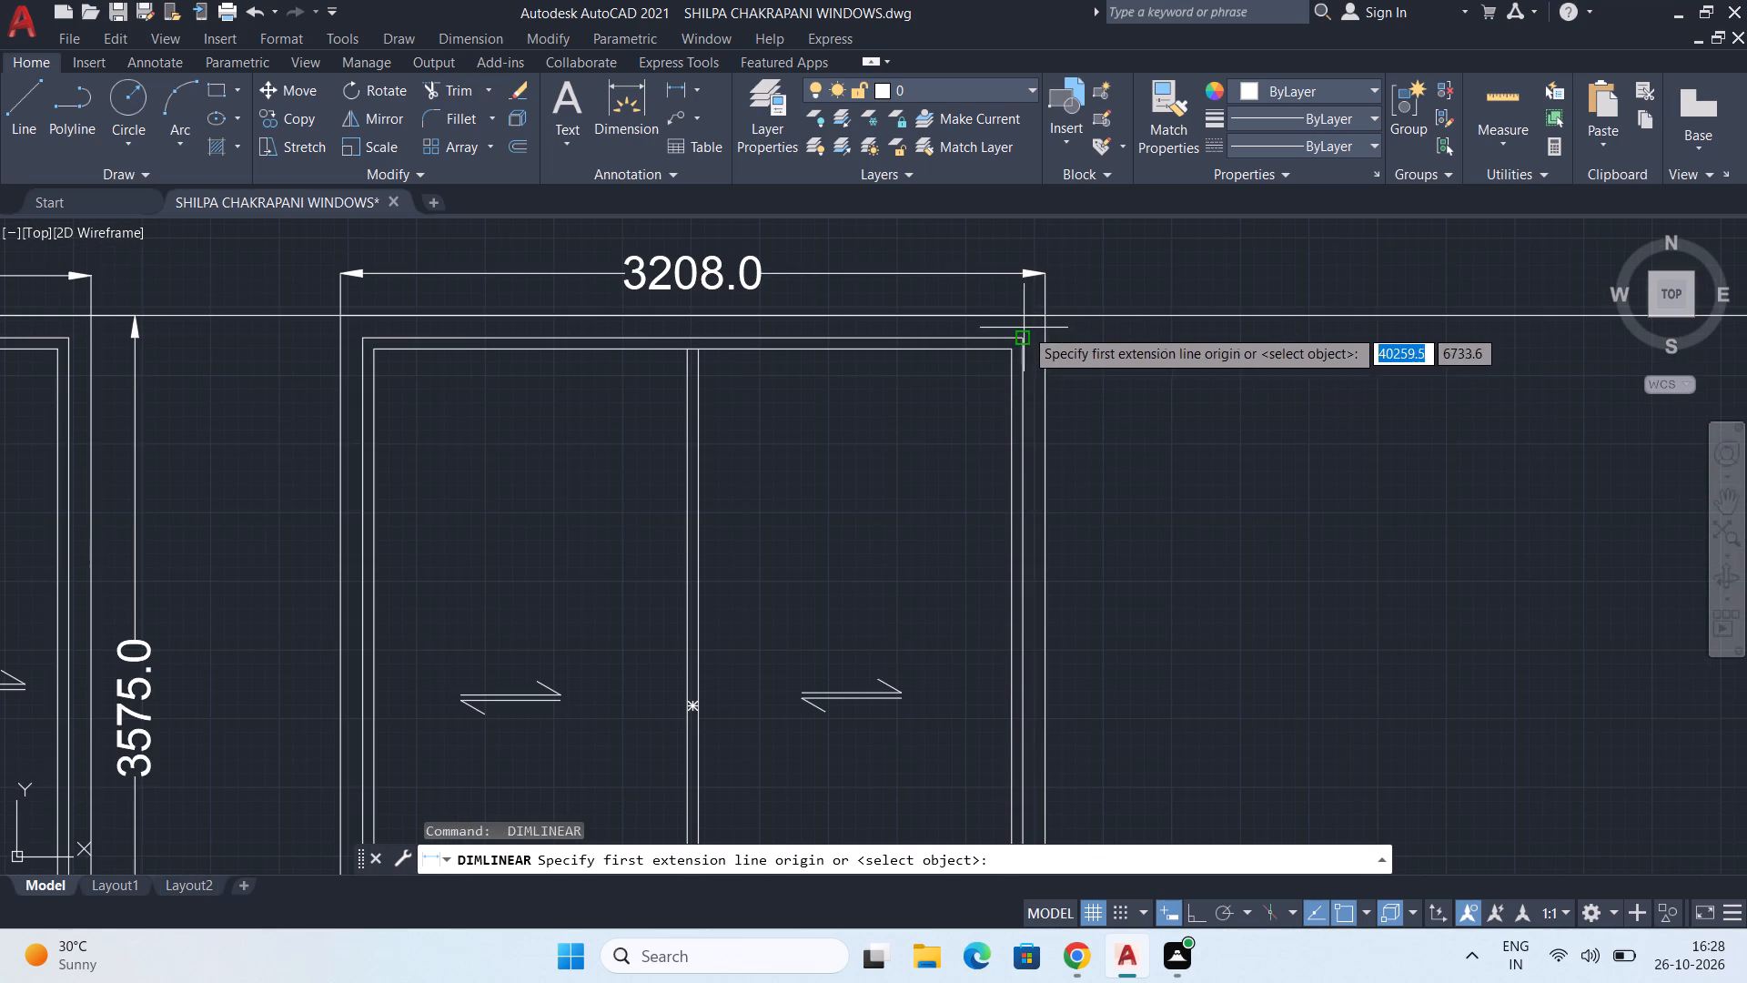
left_click(1045, 311)
middle_click_drag(1064, 578, 1059, 467)
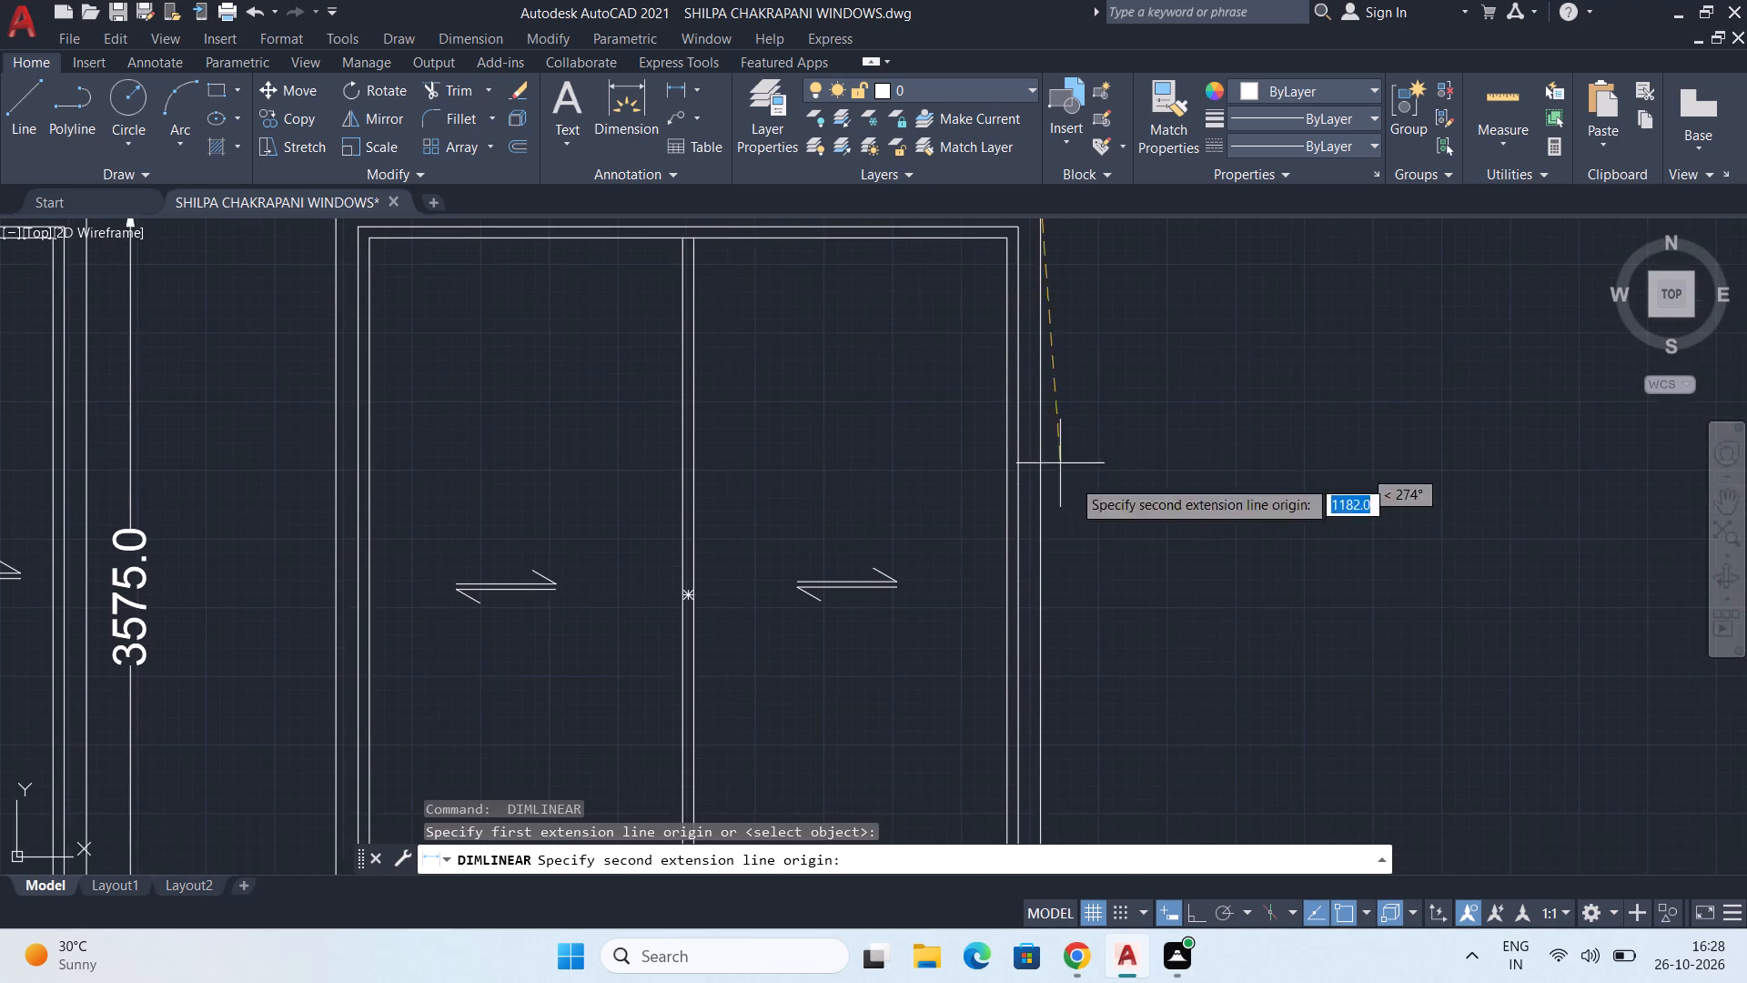
scroll(1084, 711, "down", 1)
middle_click_drag(1082, 733, 1075, 555)
scroll(1079, 720, "up", 2)
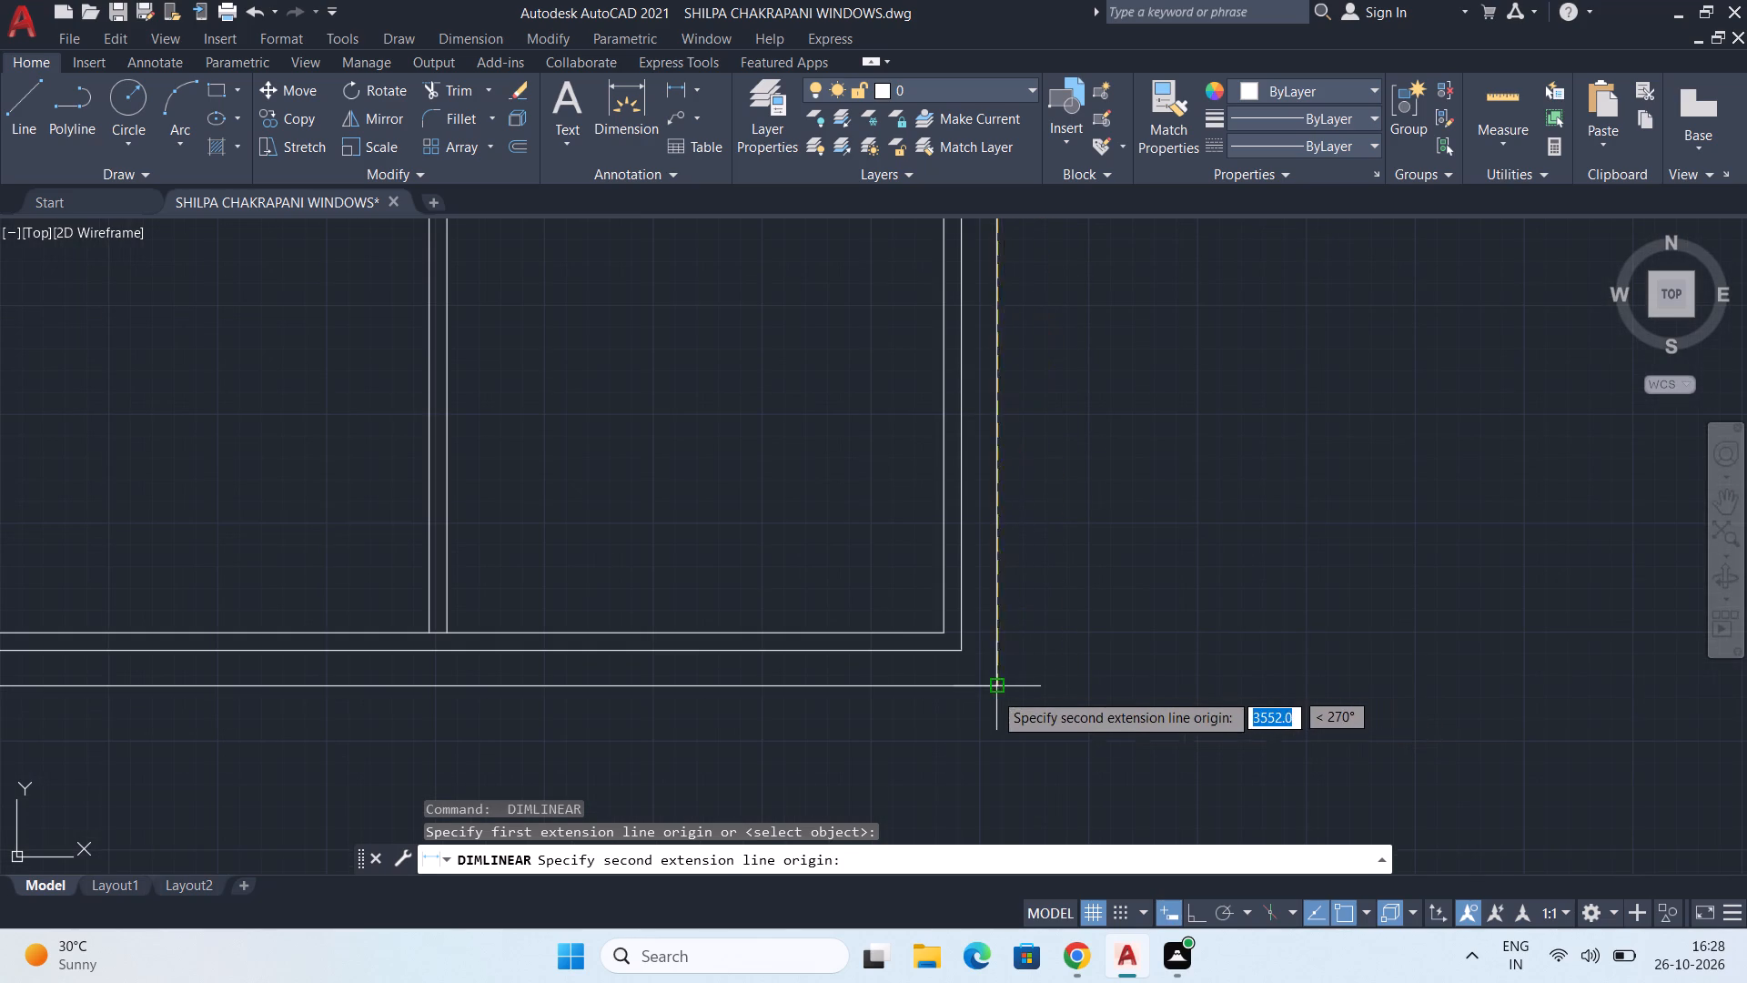
left_click(1000, 681)
scroll(1059, 664, "down", 1)
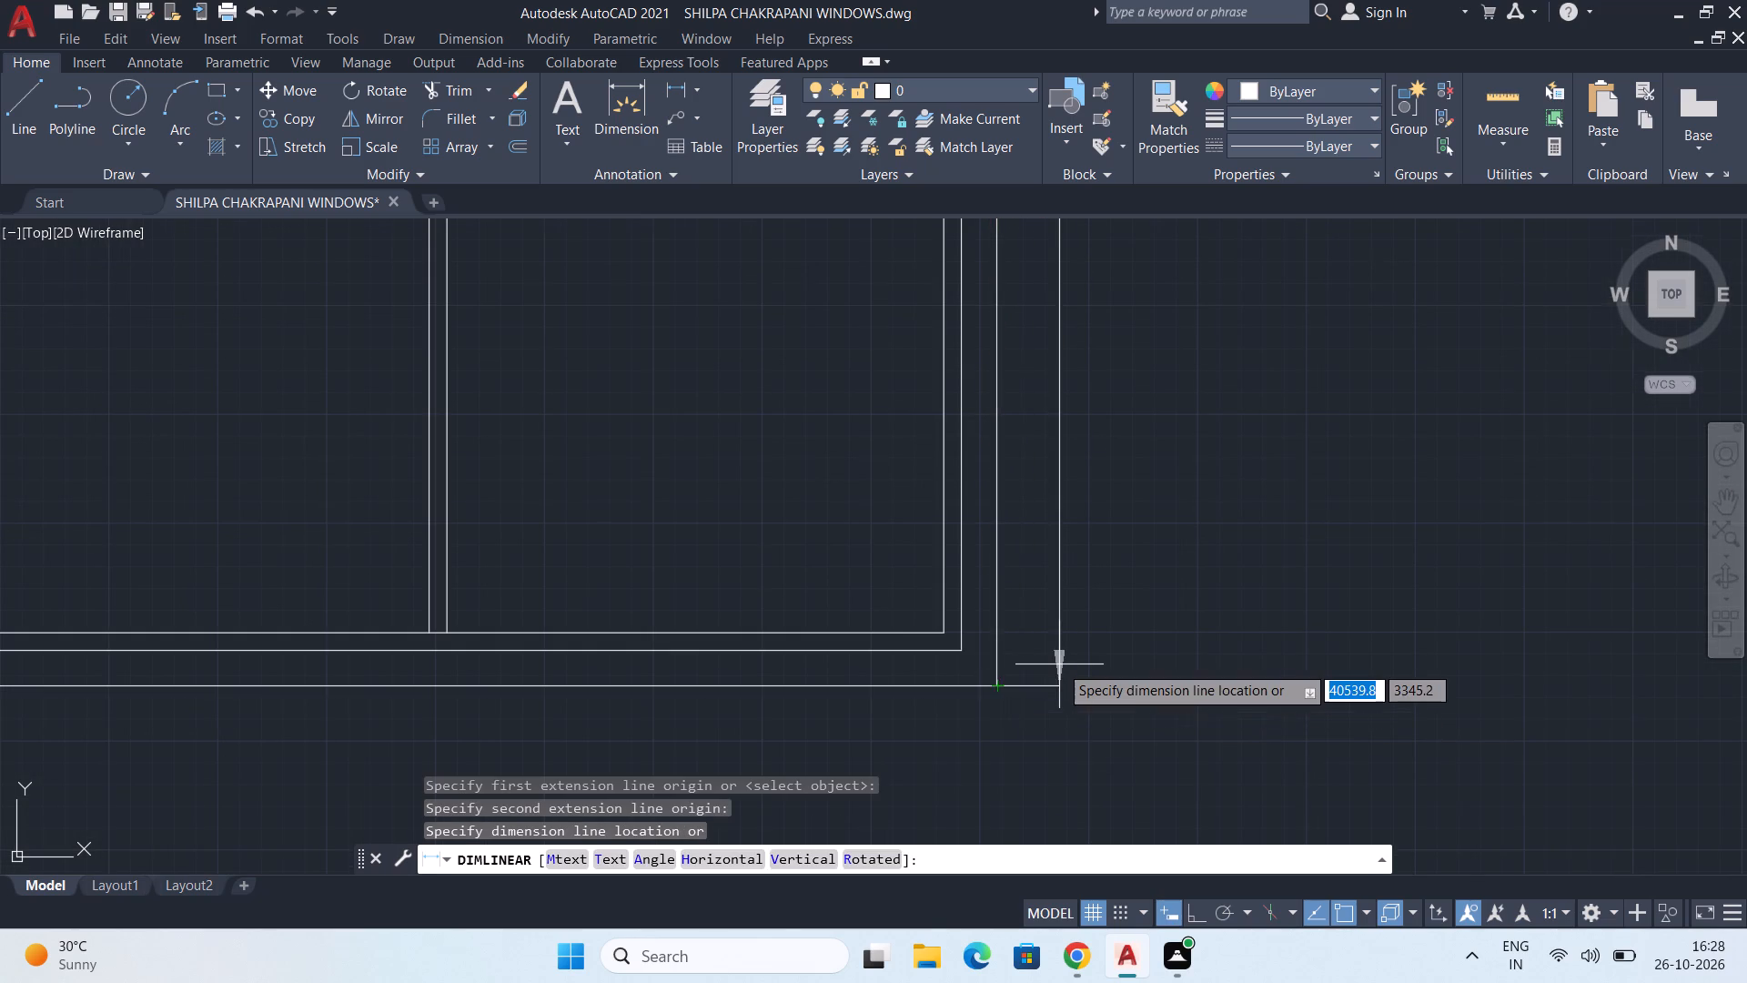
scroll(1059, 664, "down", 1)
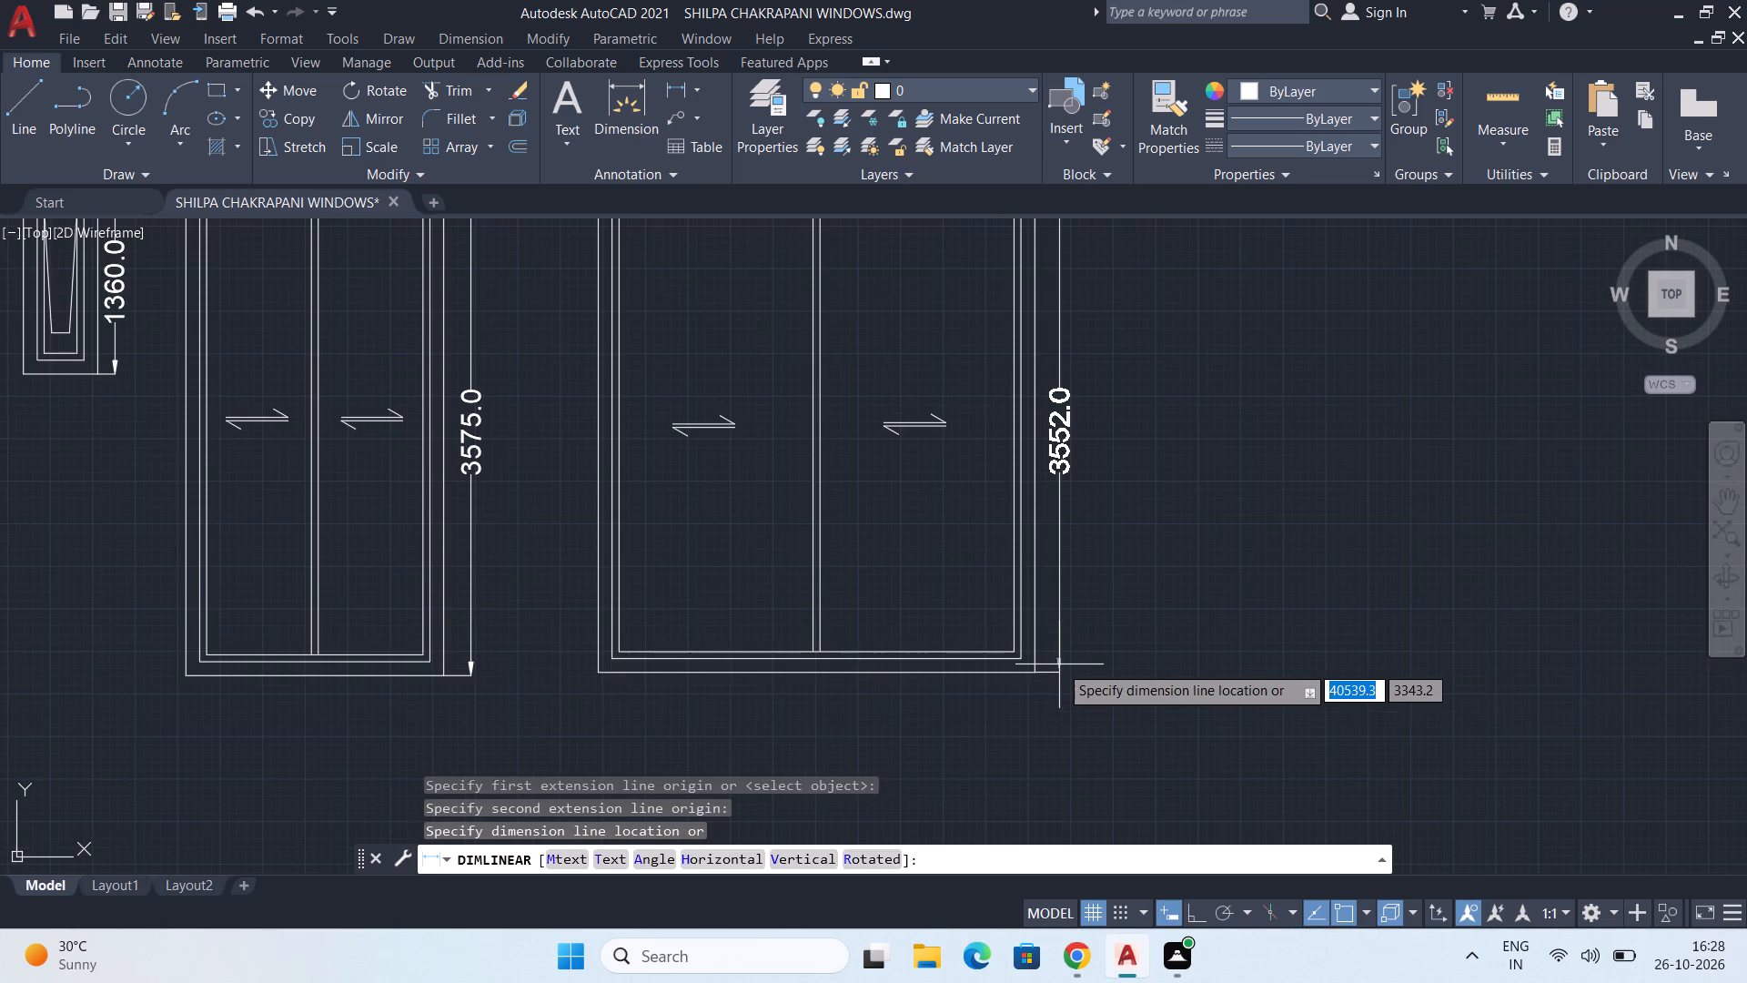
scroll(1063, 642, "down", 2)
scroll(1063, 642, "up", 2)
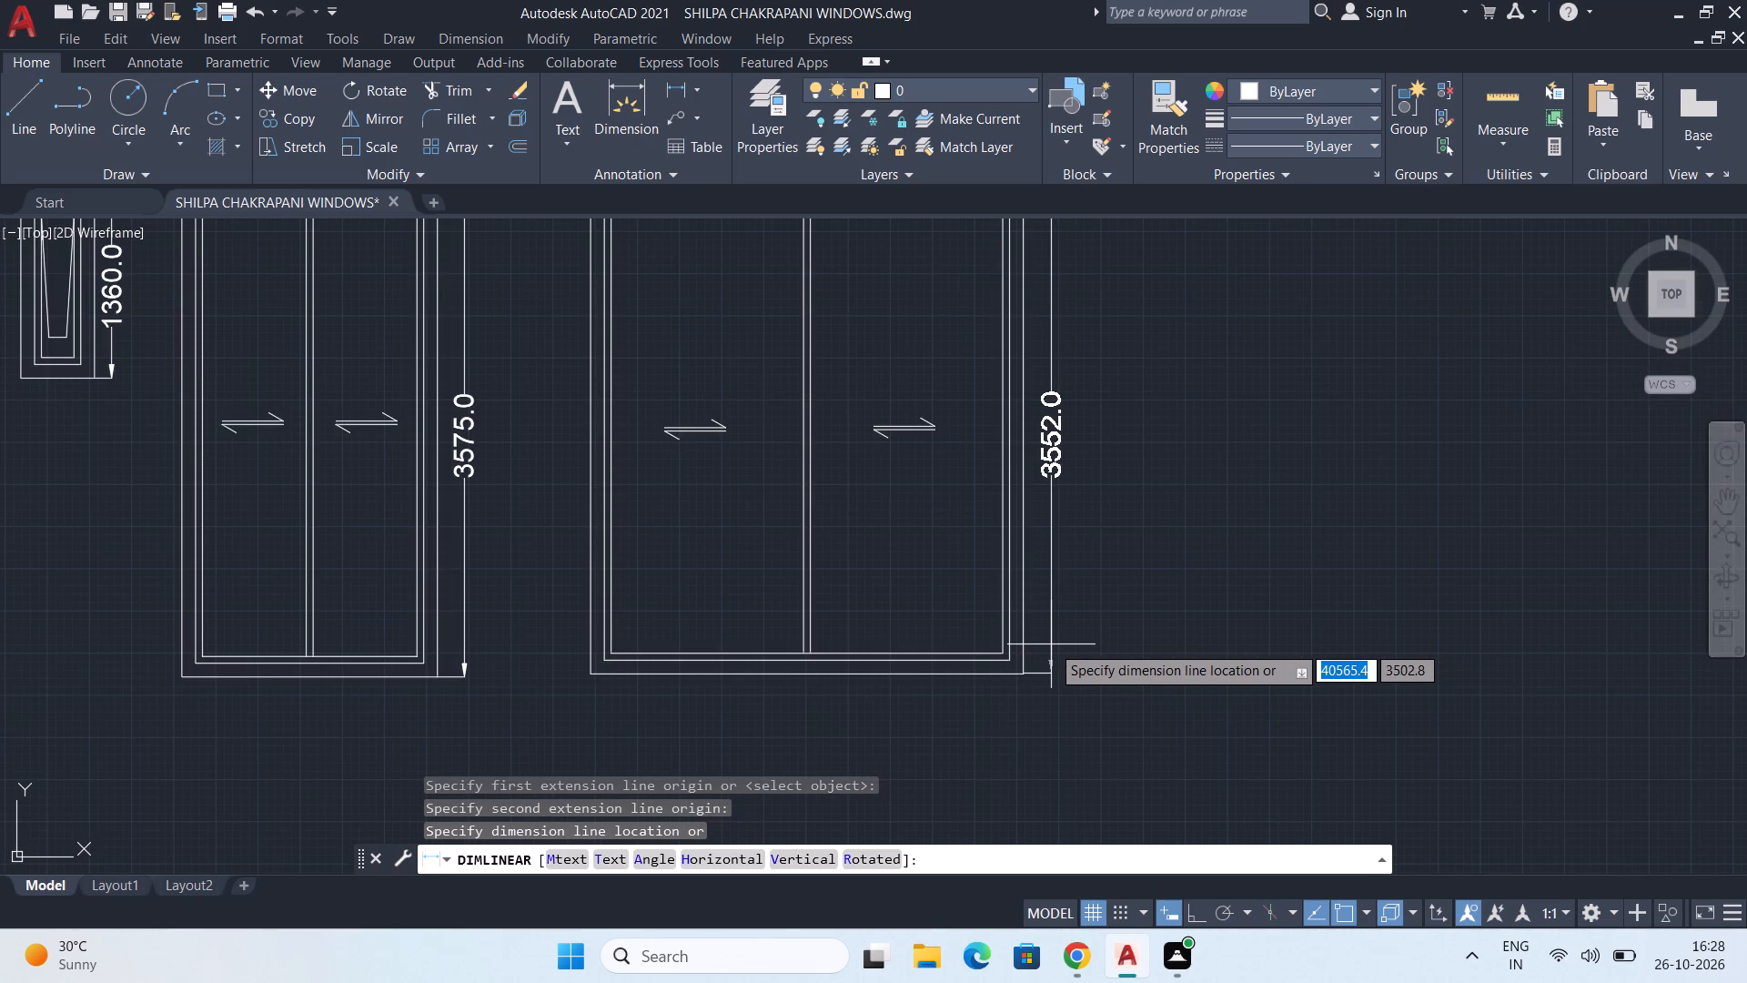
left_click(1051, 644)
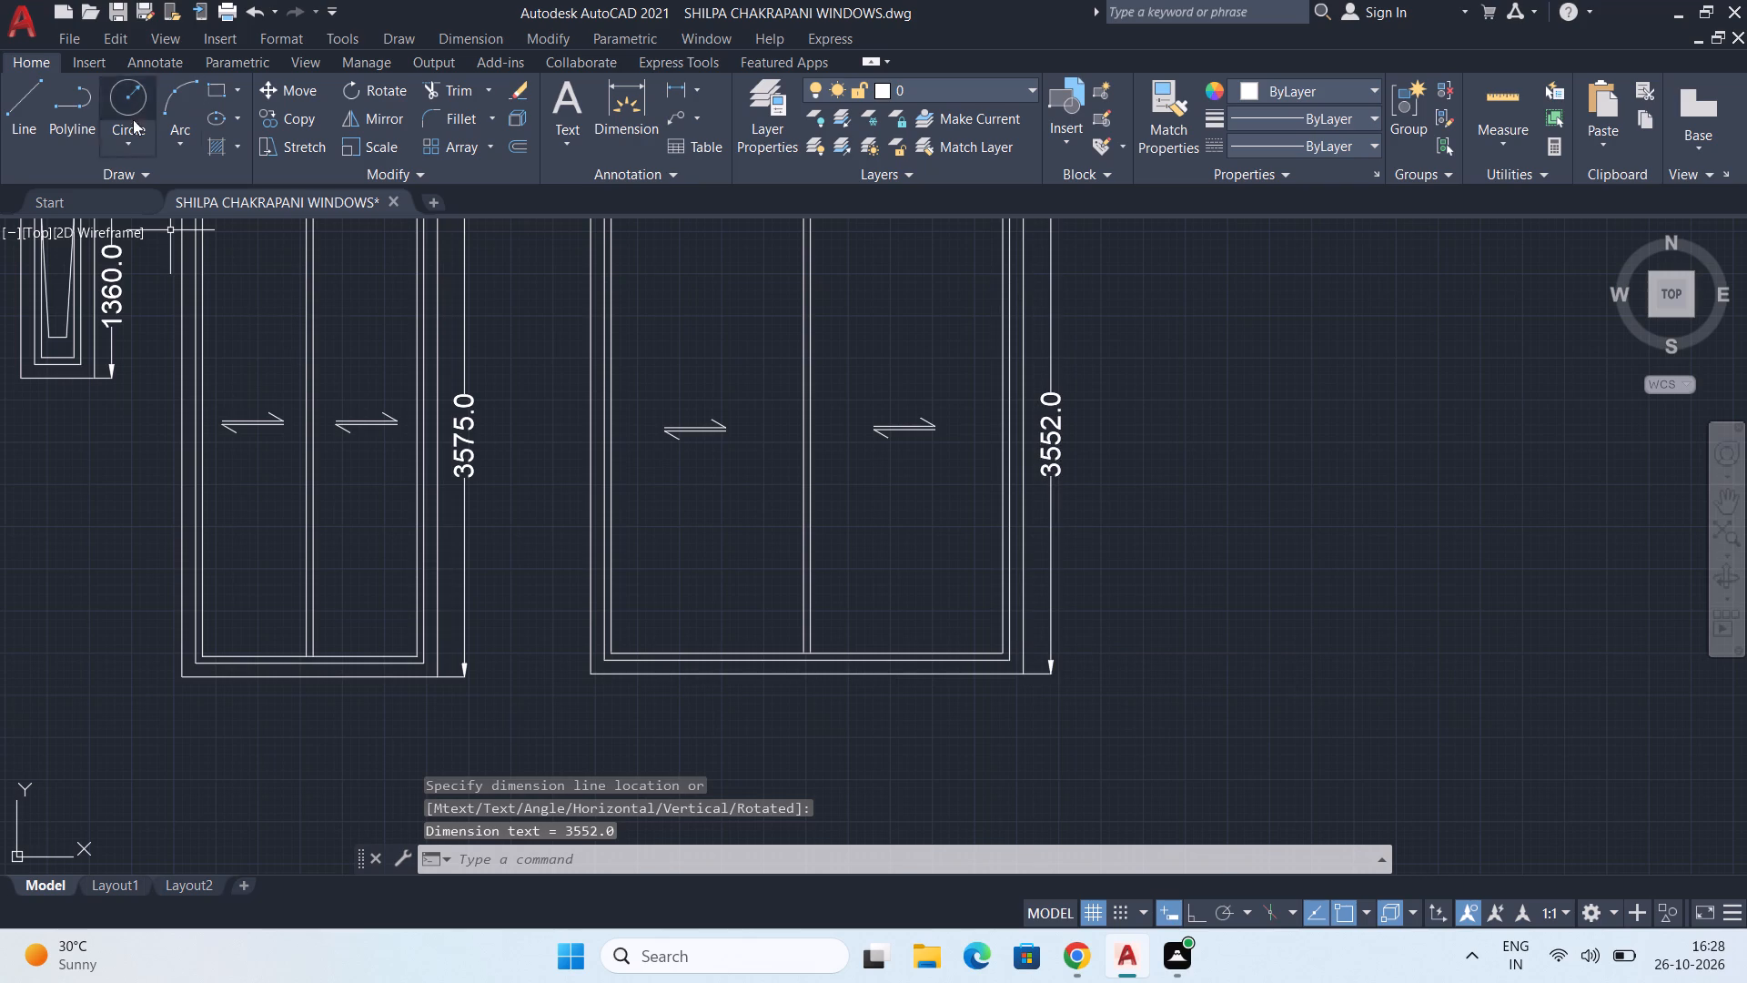
Draw a 2075 by 3555 rectangle hanging from the lower horizontal alignment line, beyond the 3208-wide window, as the next window's outline.
left_click(217, 91)
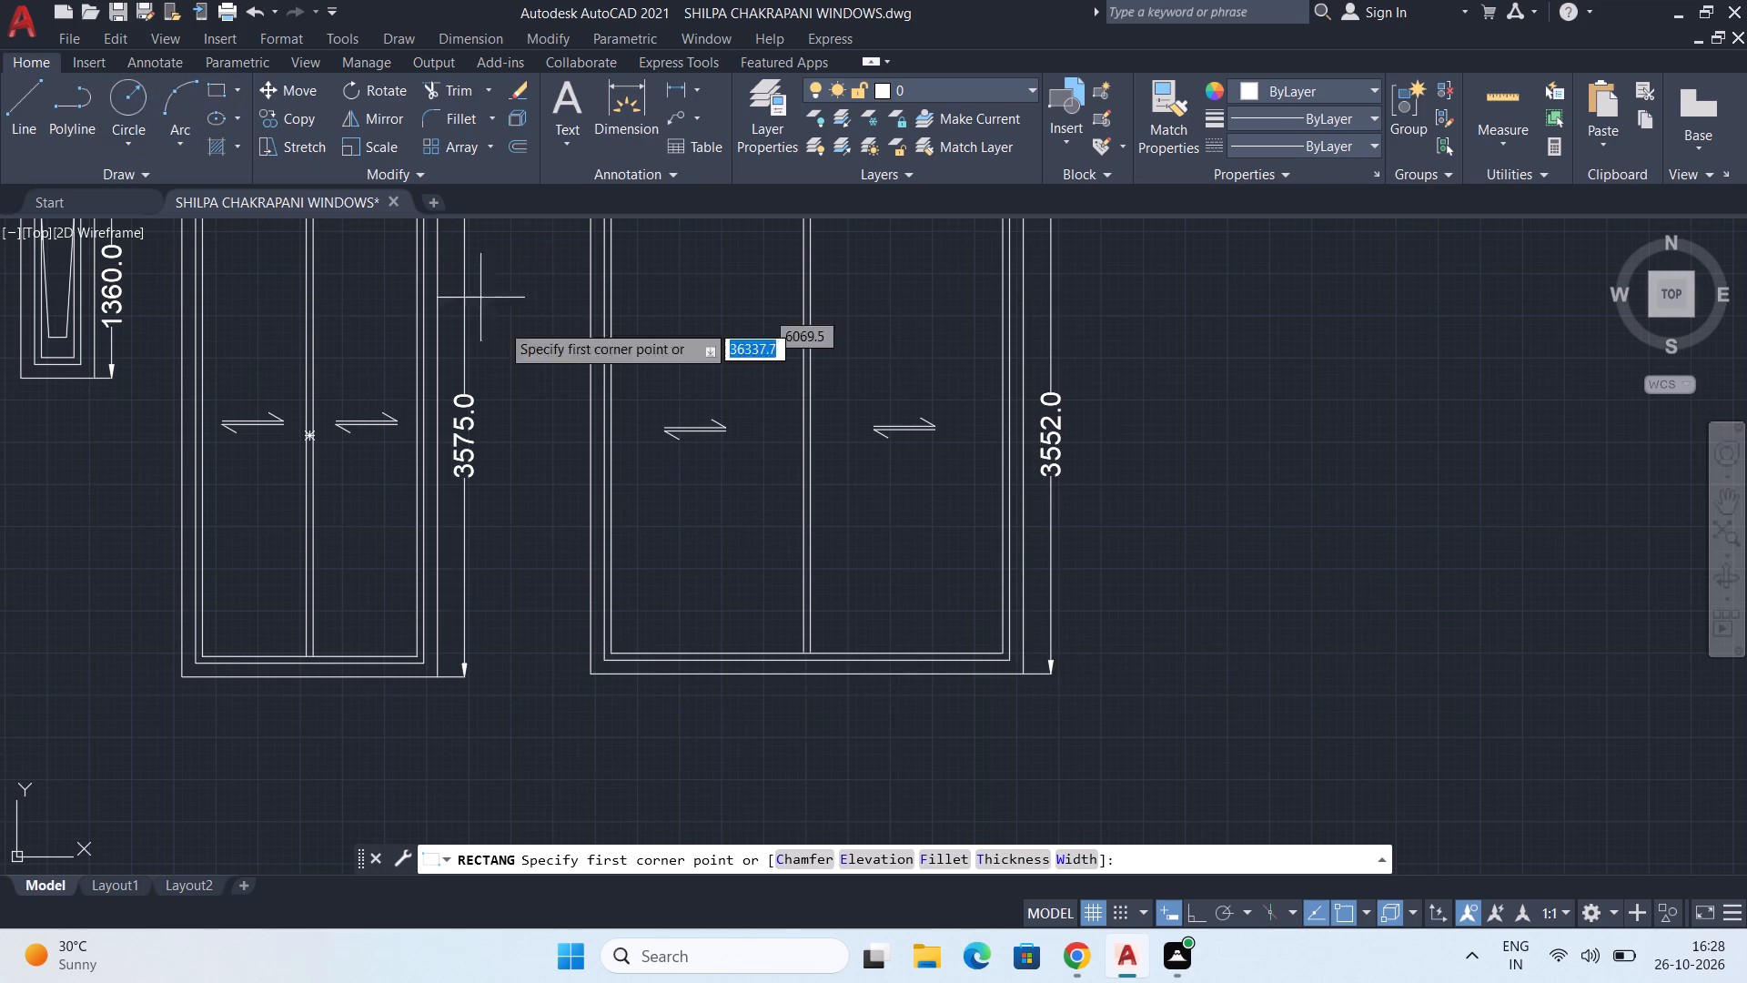
scroll(553, 422, "down", 1)
middle_click_drag(993, 439, 849, 461)
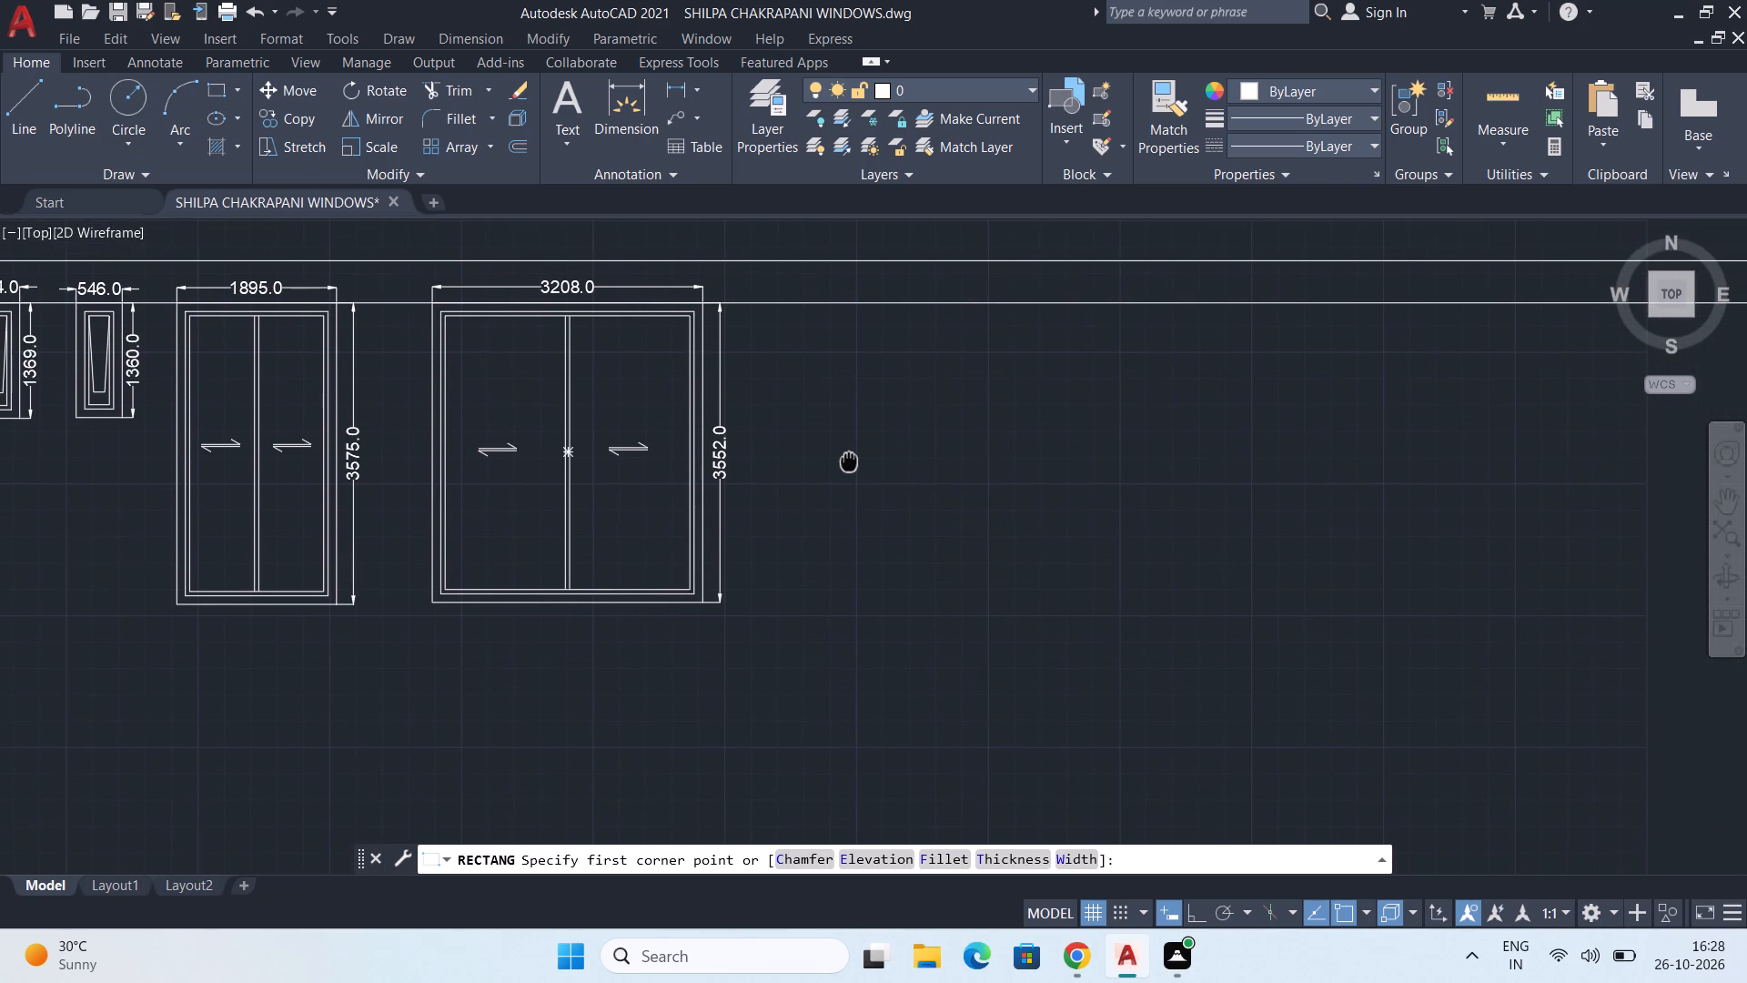
middle_click_drag(849, 461, 849, 461)
scroll(850, 423, "down", 5)
middle_click_drag(870, 433, 898, 499)
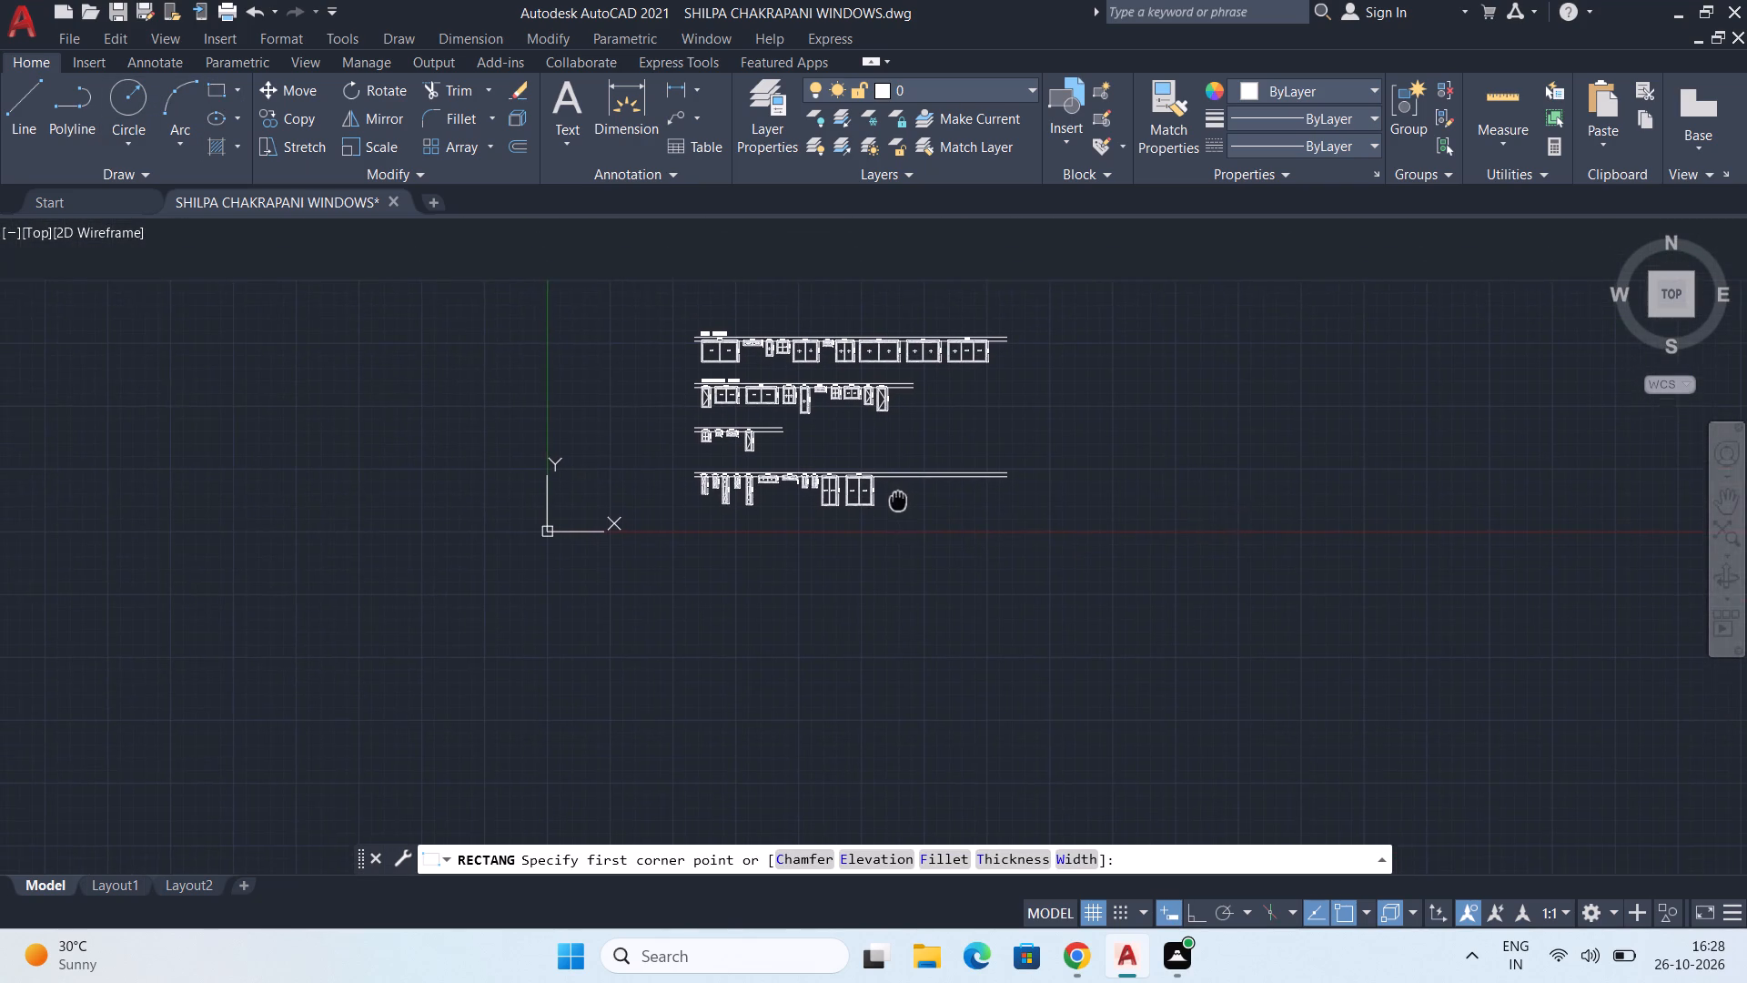
middle_click_drag(898, 499, 898, 502)
scroll(893, 479, "up", 2)
middle_click_drag(880, 533, 788, 426)
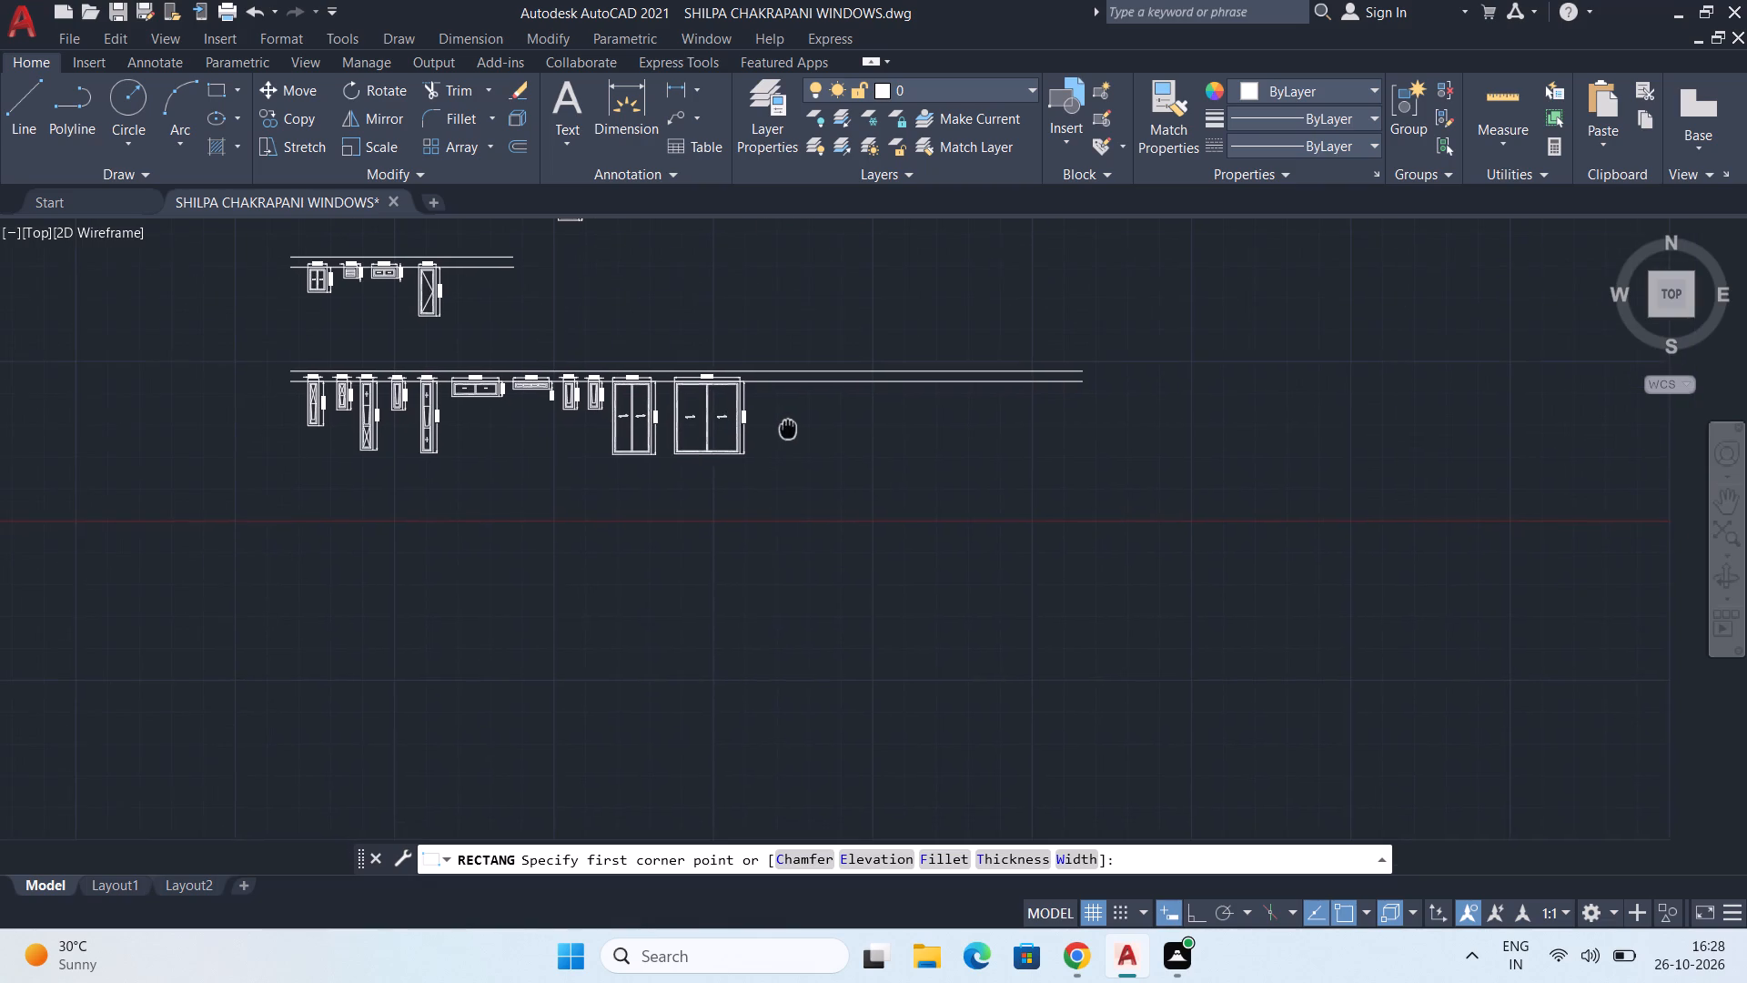
middle_click_drag(788, 426, 752, 463)
scroll(679, 364, "up", 2)
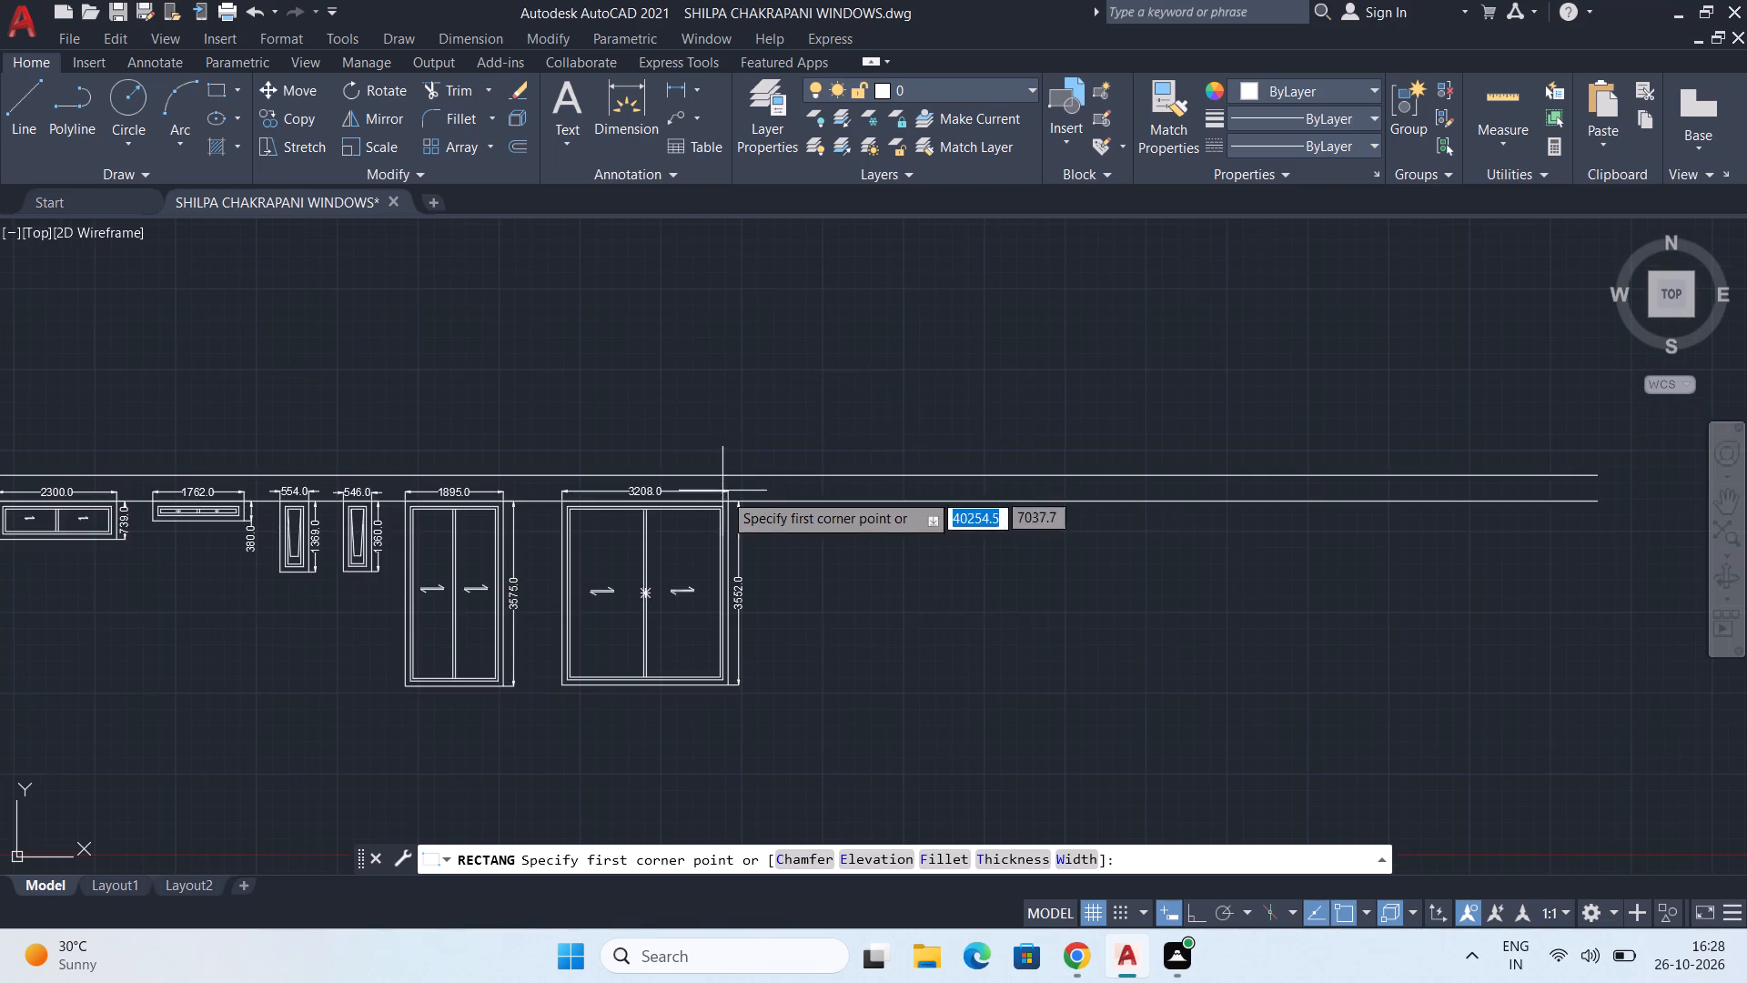
scroll(733, 506, "down", 1)
scroll(570, 524, "down", 1)
middle_click_drag(528, 562, 722, 654)
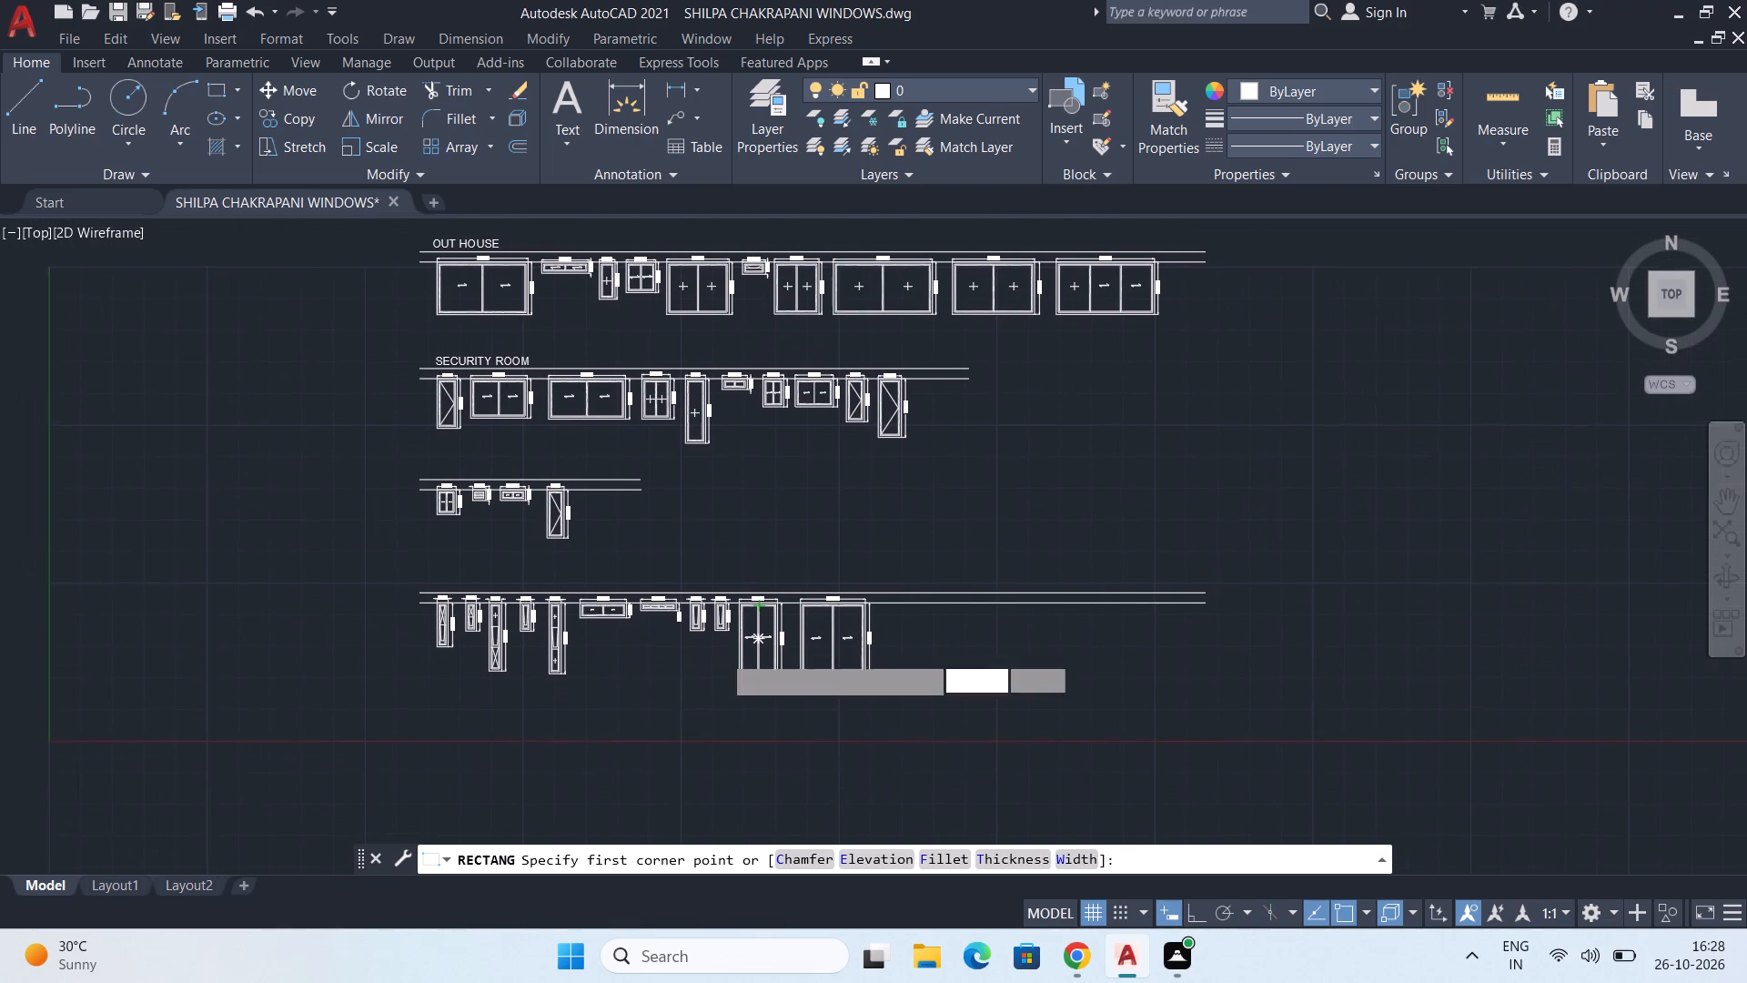
scroll(863, 579, "up", 1)
middle_click_drag(875, 671, 829, 626)
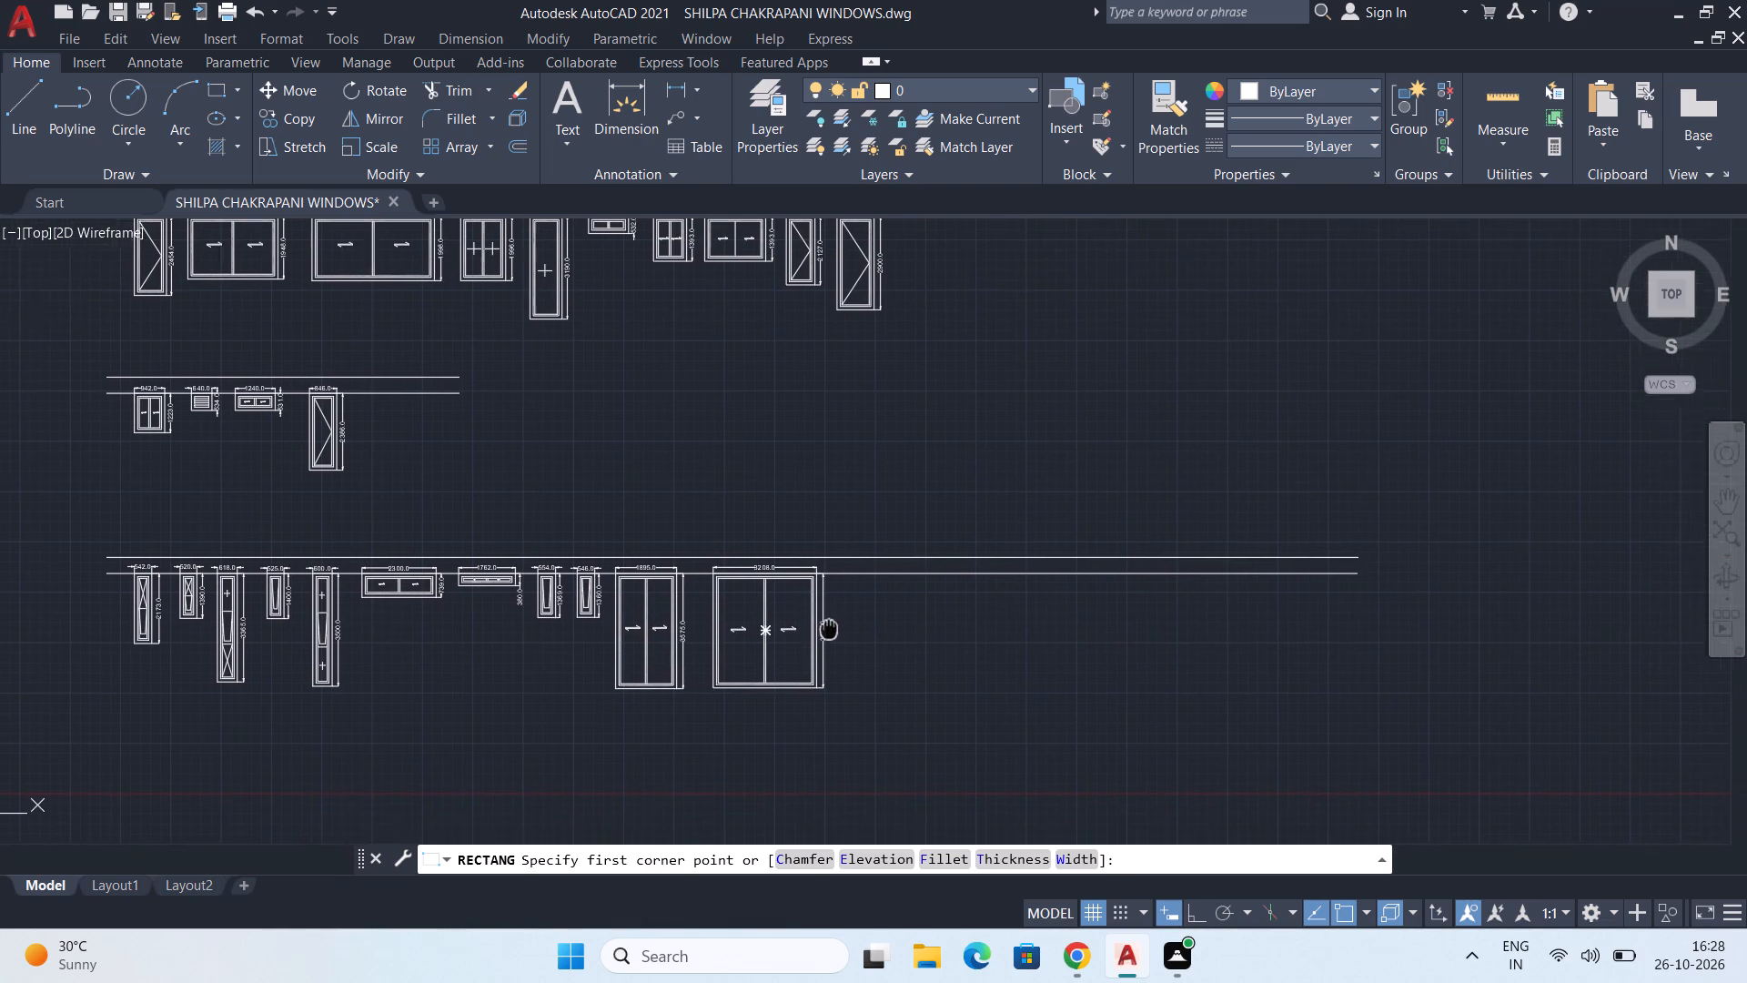
middle_click_drag(829, 626, 802, 629)
scroll(842, 567, "up", 1)
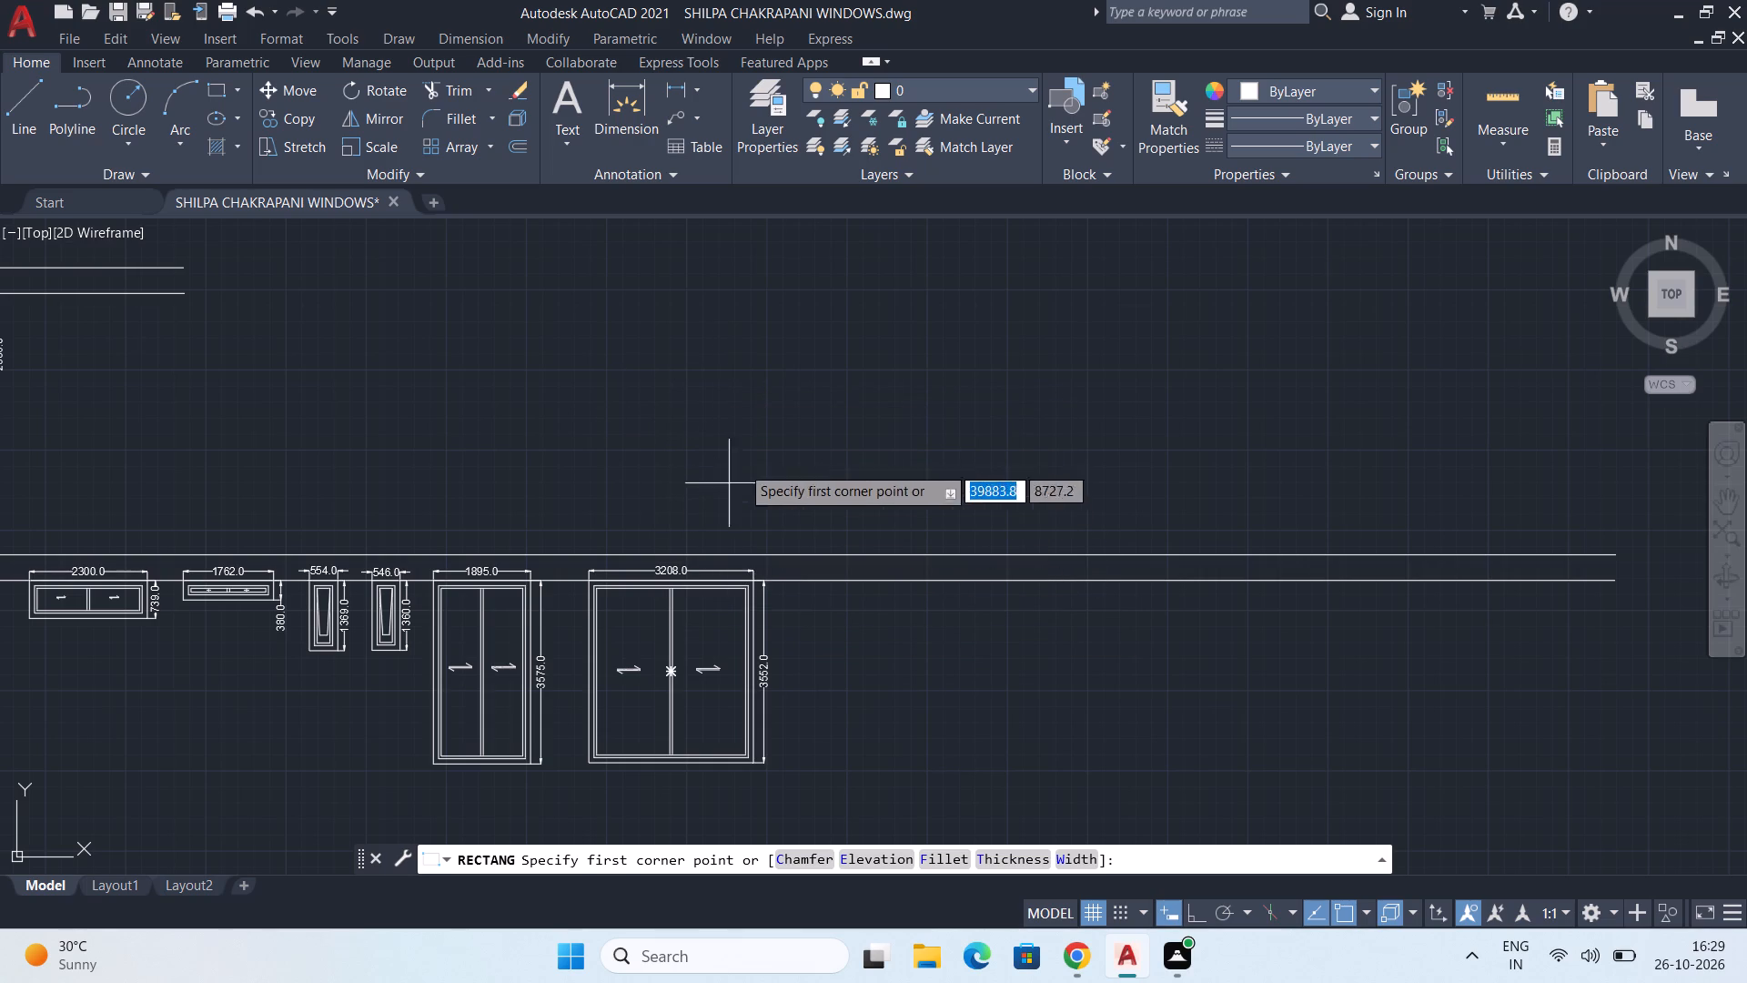
scroll(794, 629, "down", 2)
middle_click_drag(844, 629, 873, 580)
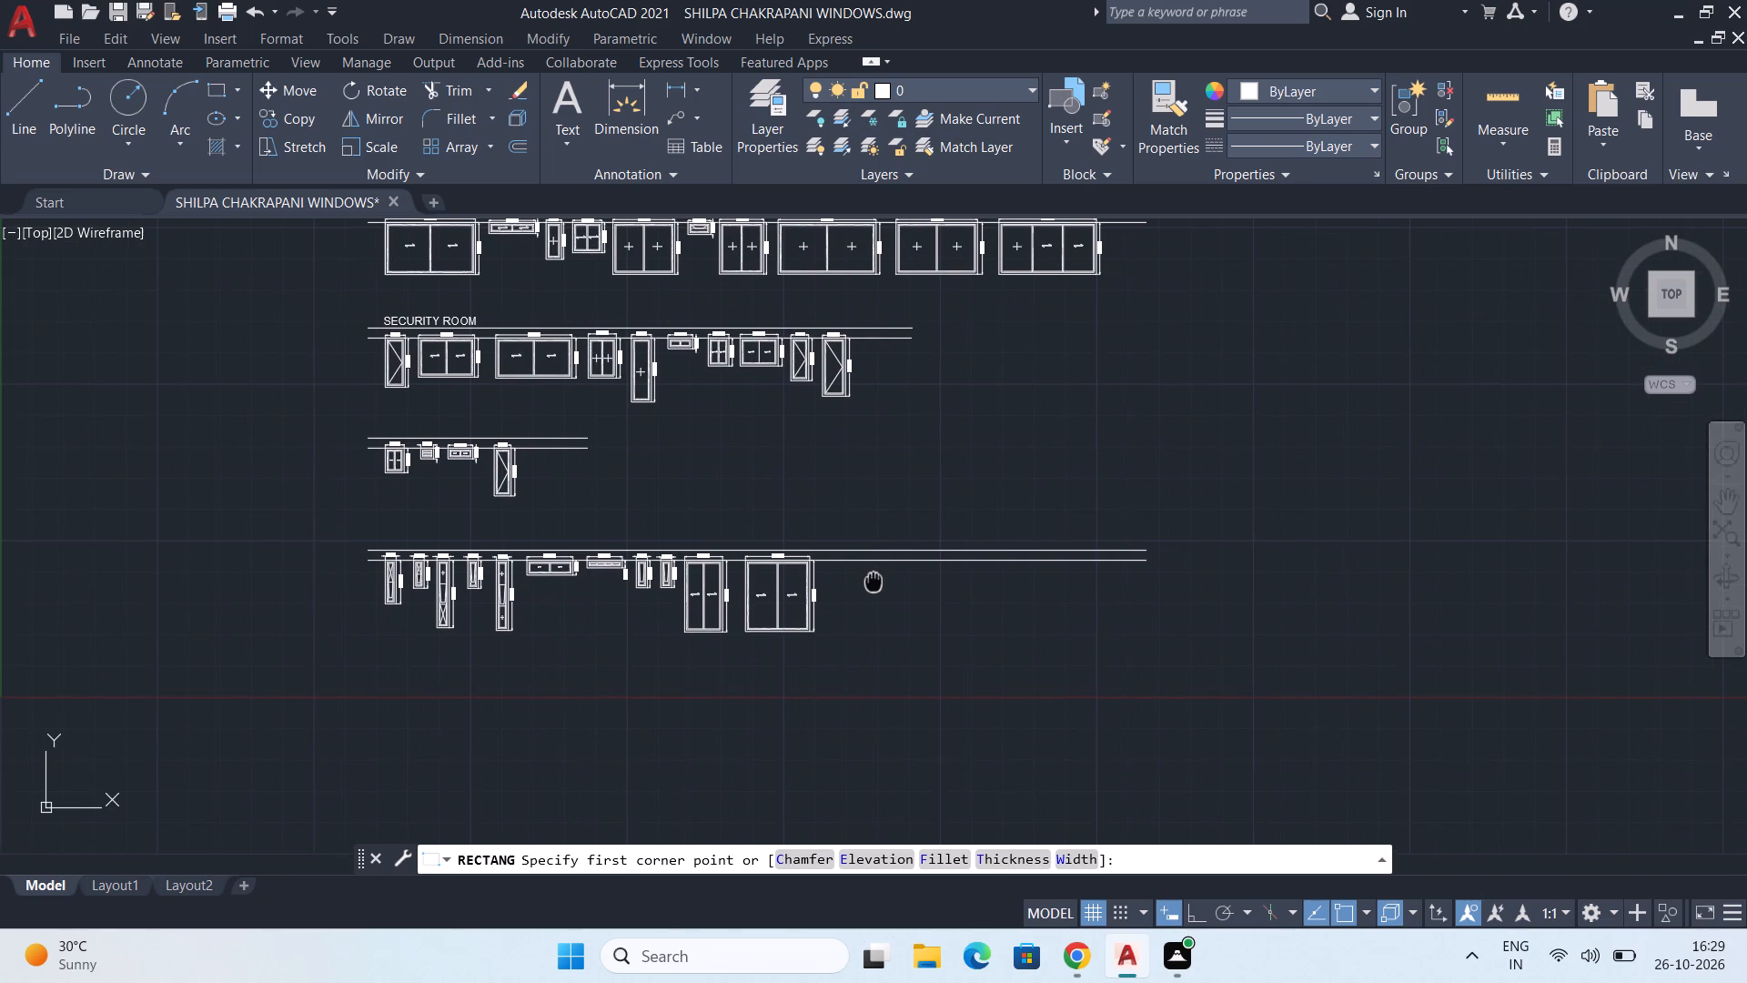
middle_click_drag(873, 580, 875, 580)
scroll(859, 580, "up", 2)
middle_click_drag(769, 582, 778, 559)
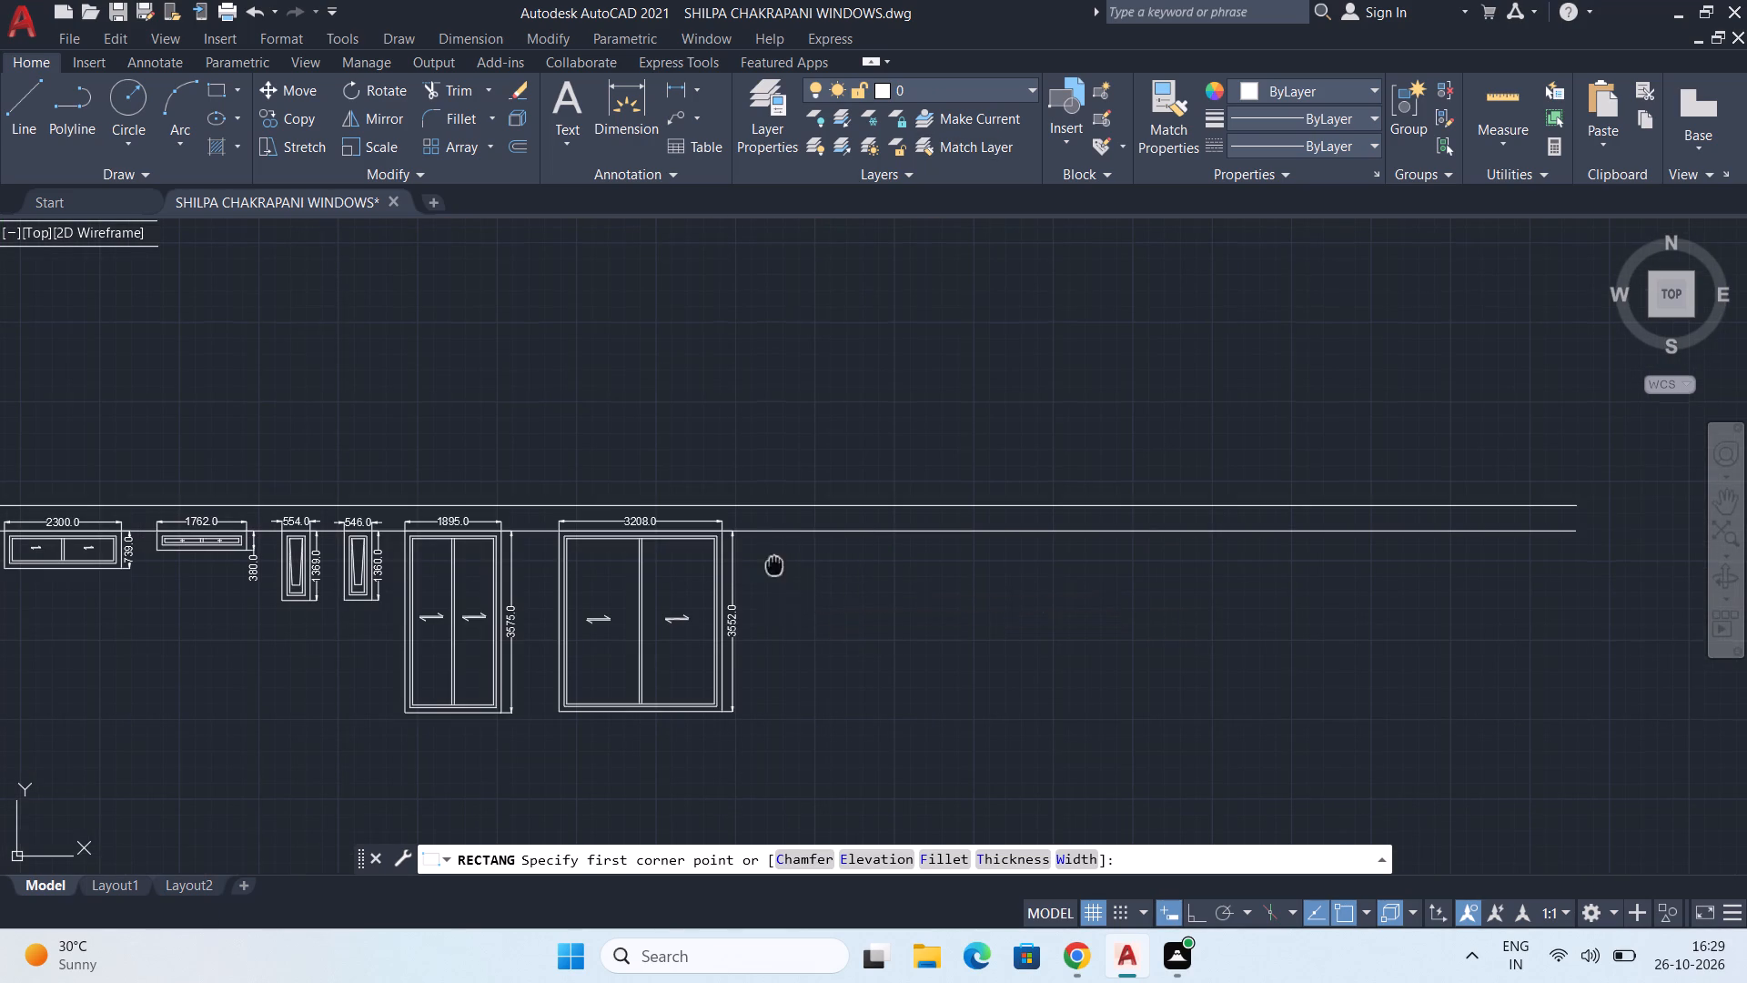
middle_click_drag(778, 559, 813, 508)
scroll(796, 497, "up", 2)
scroll(833, 447, "down", 2)
scroll(845, 445, "up", 2)
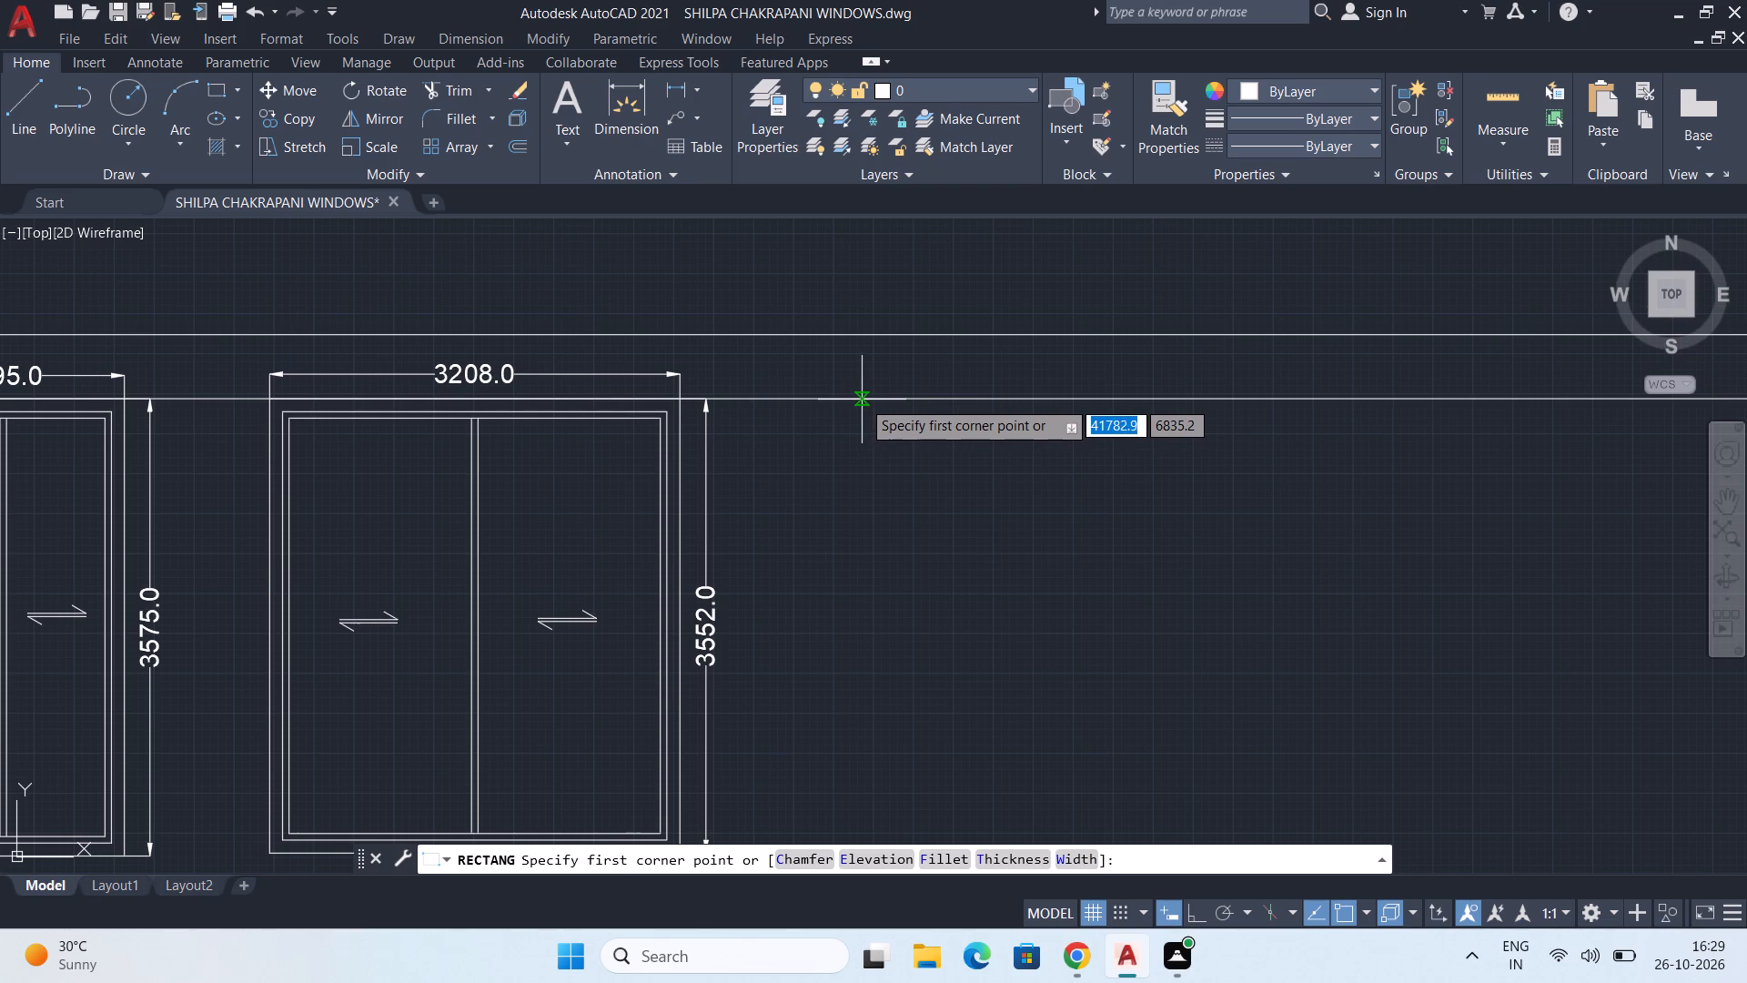
left_click(856, 400)
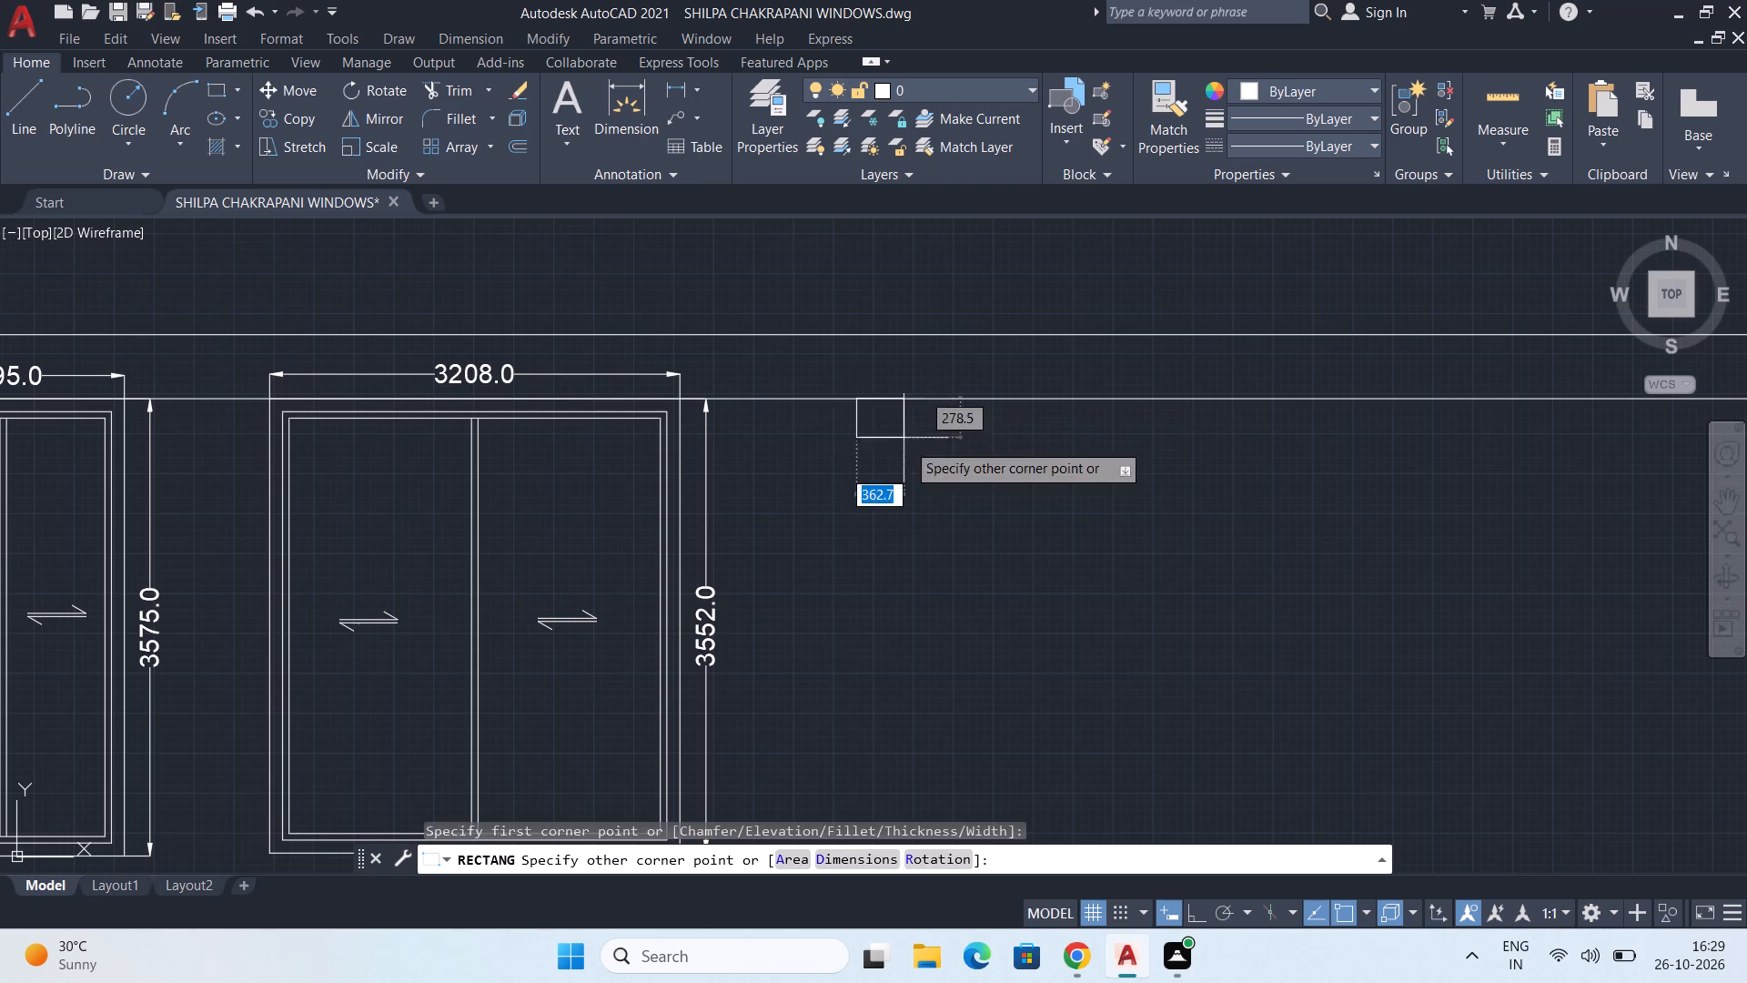
scroll(964, 529, "down", 2)
middle_click_drag(1119, 683, 961, 527)
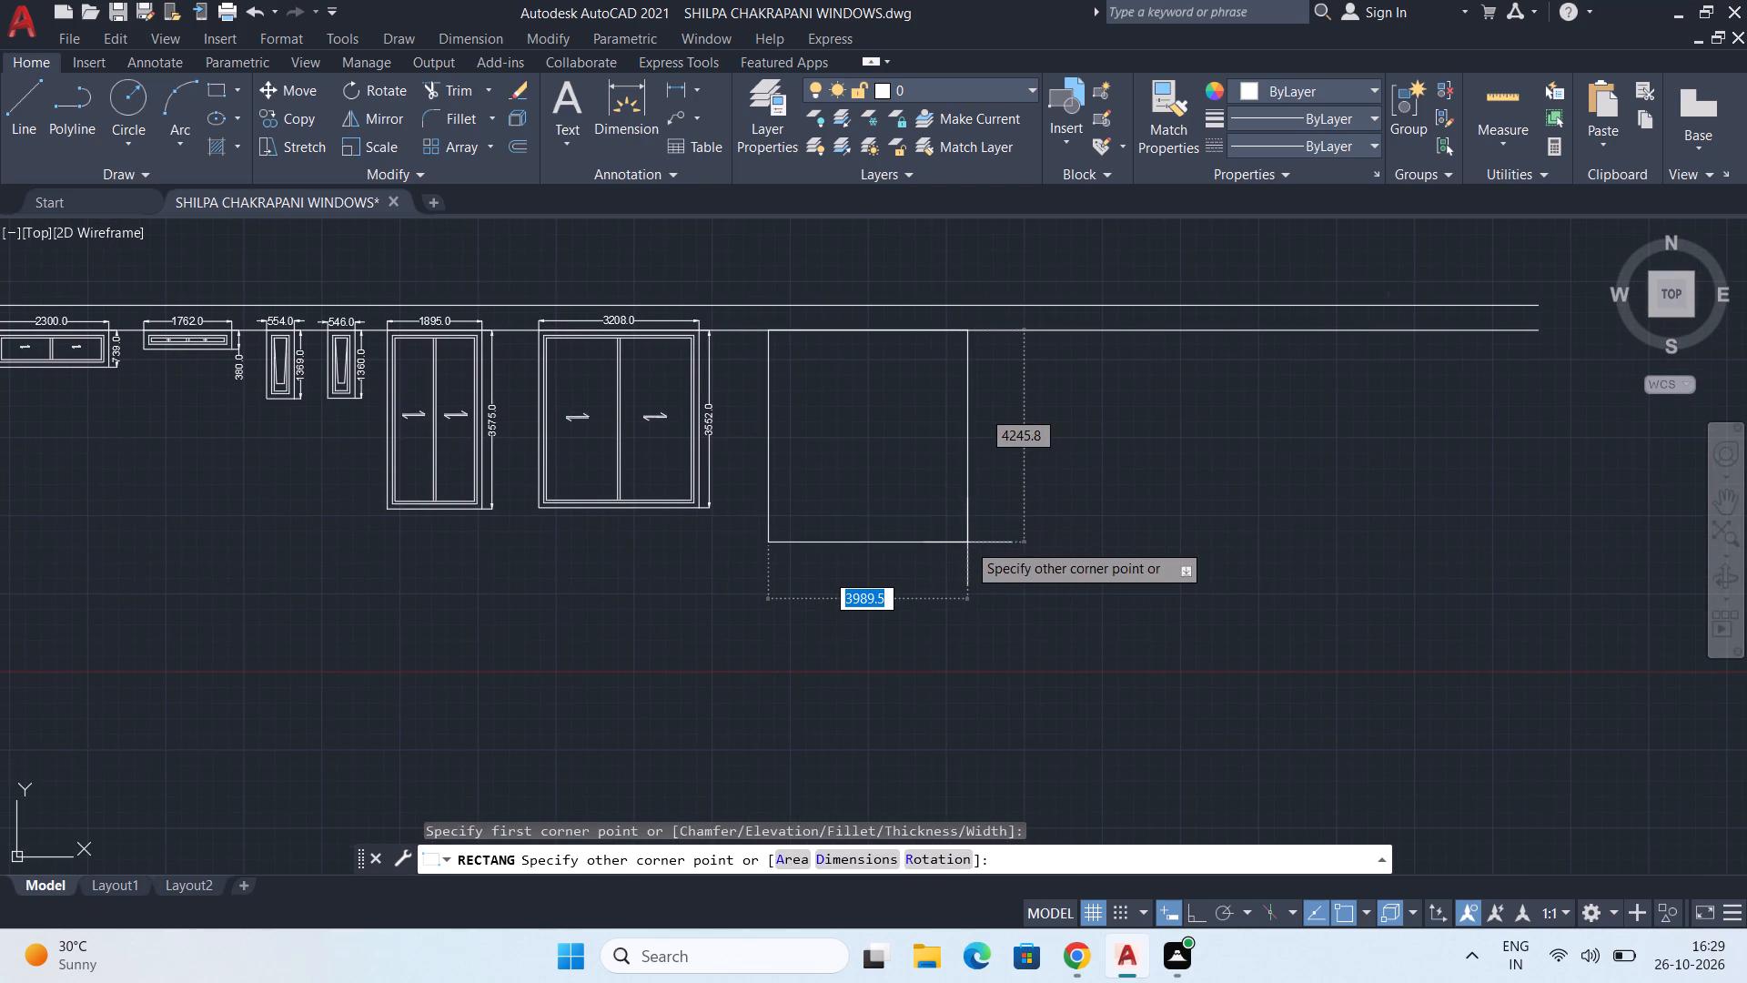
type("2075")
key("Tab")
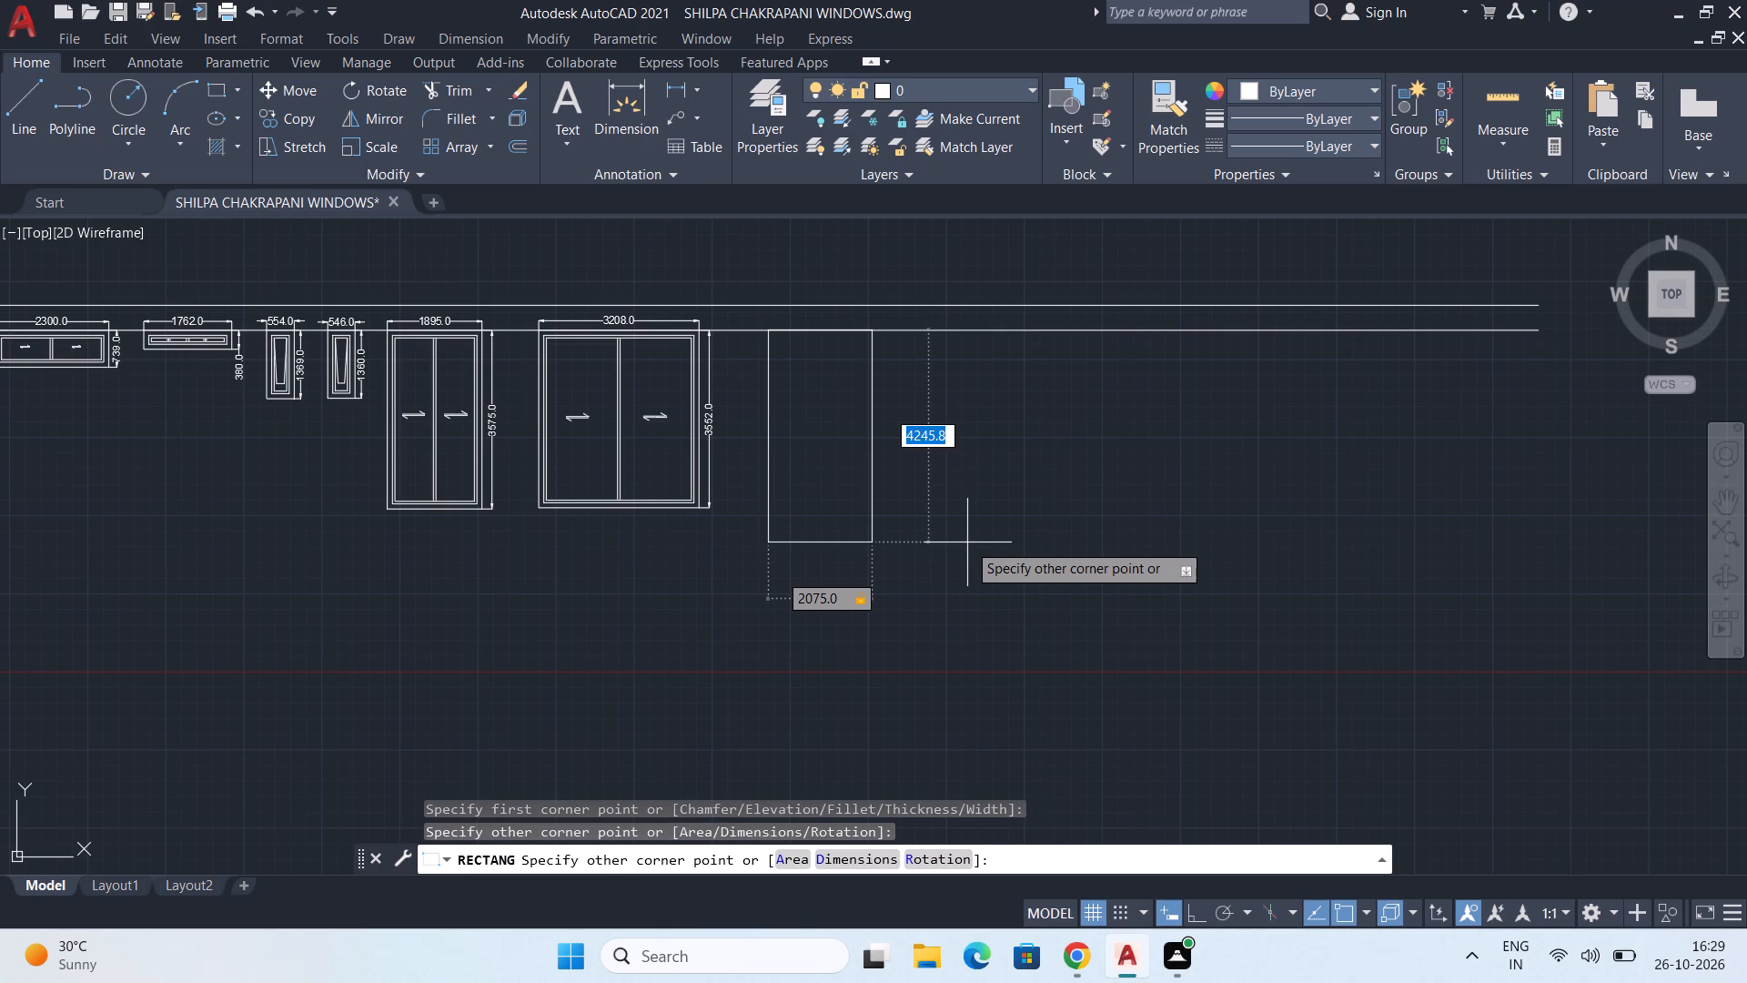
type("35")
type("55")
key("Return")
Offset the new window's outline inward by 101.6, and offset the resulting frame inward by another 50.8.
type("OFF")
key("Return")
type("101.6")
key("Return")
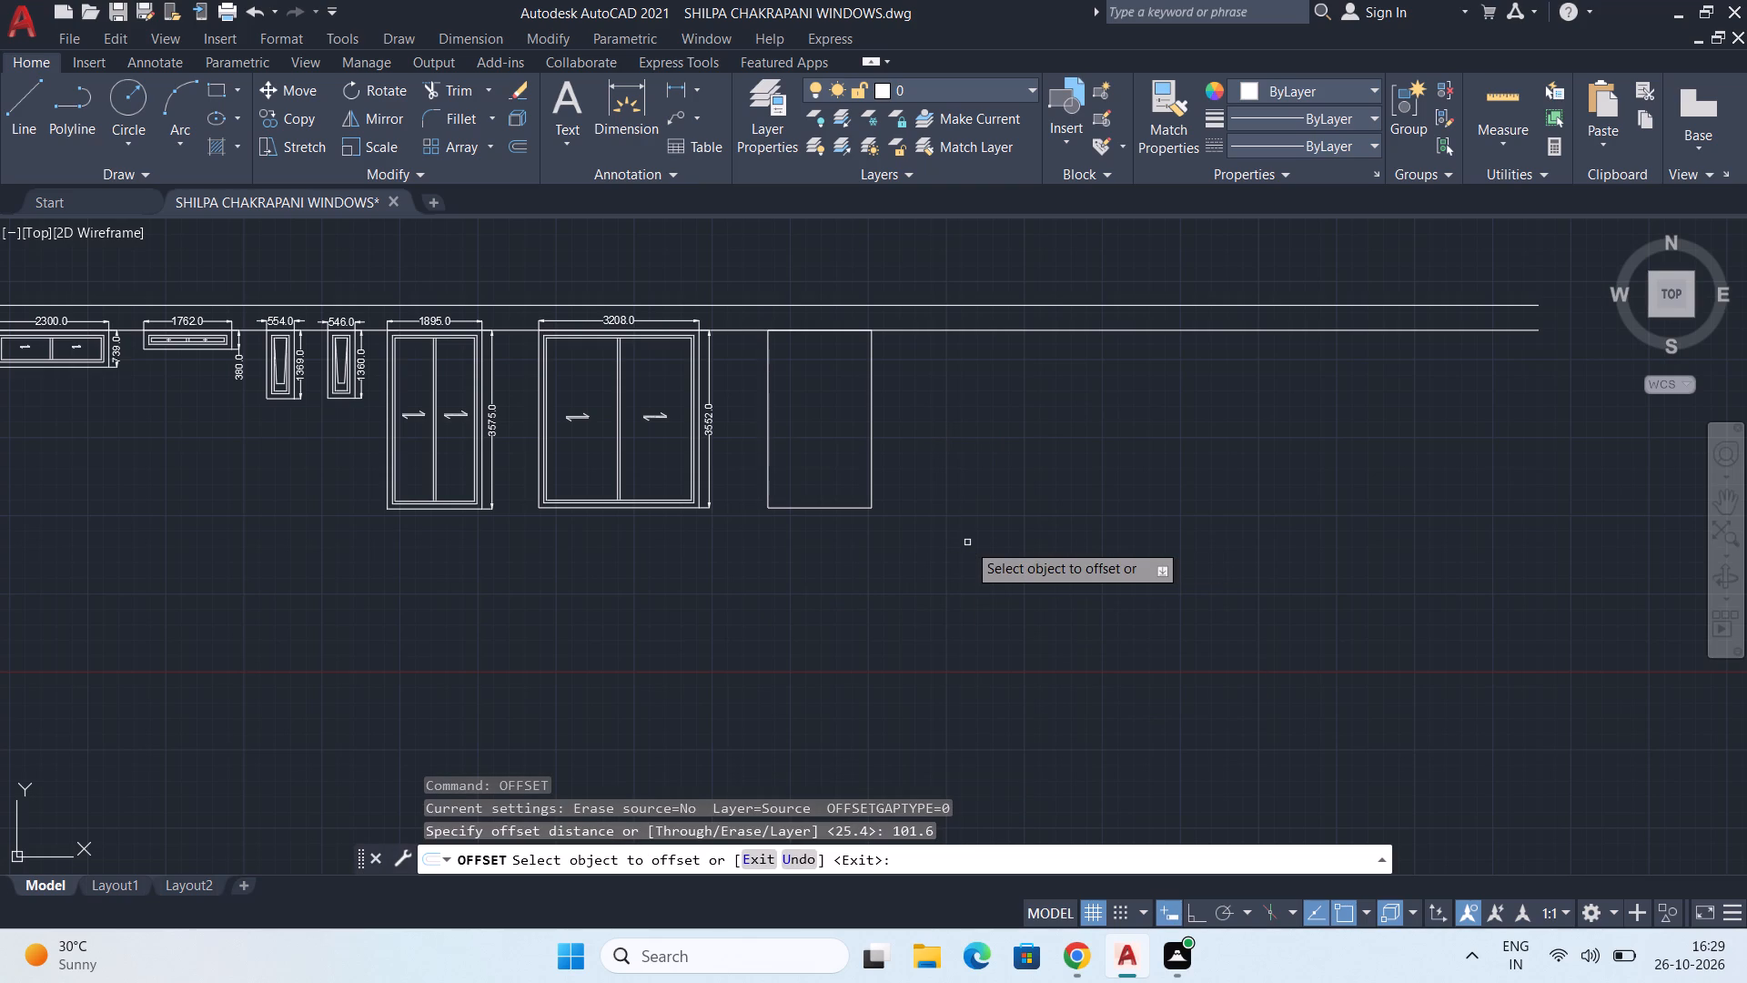
scroll(773, 412, "up", 3)
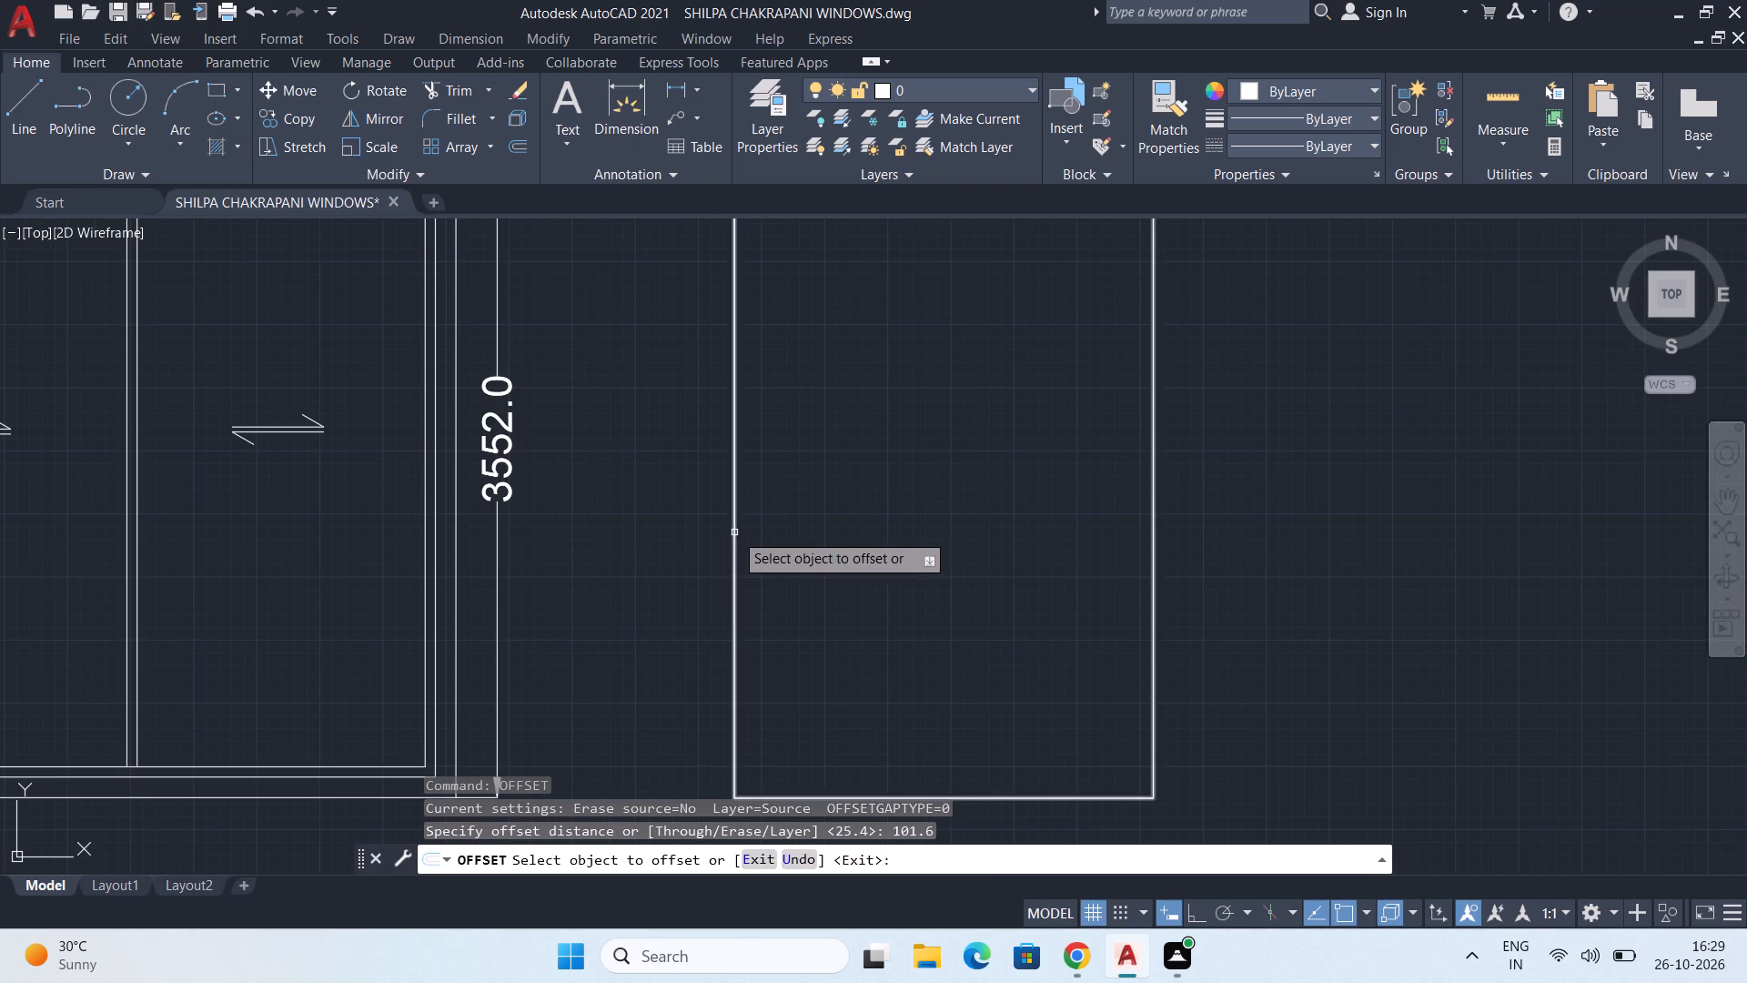
left_click(732, 539)
left_click(802, 535)
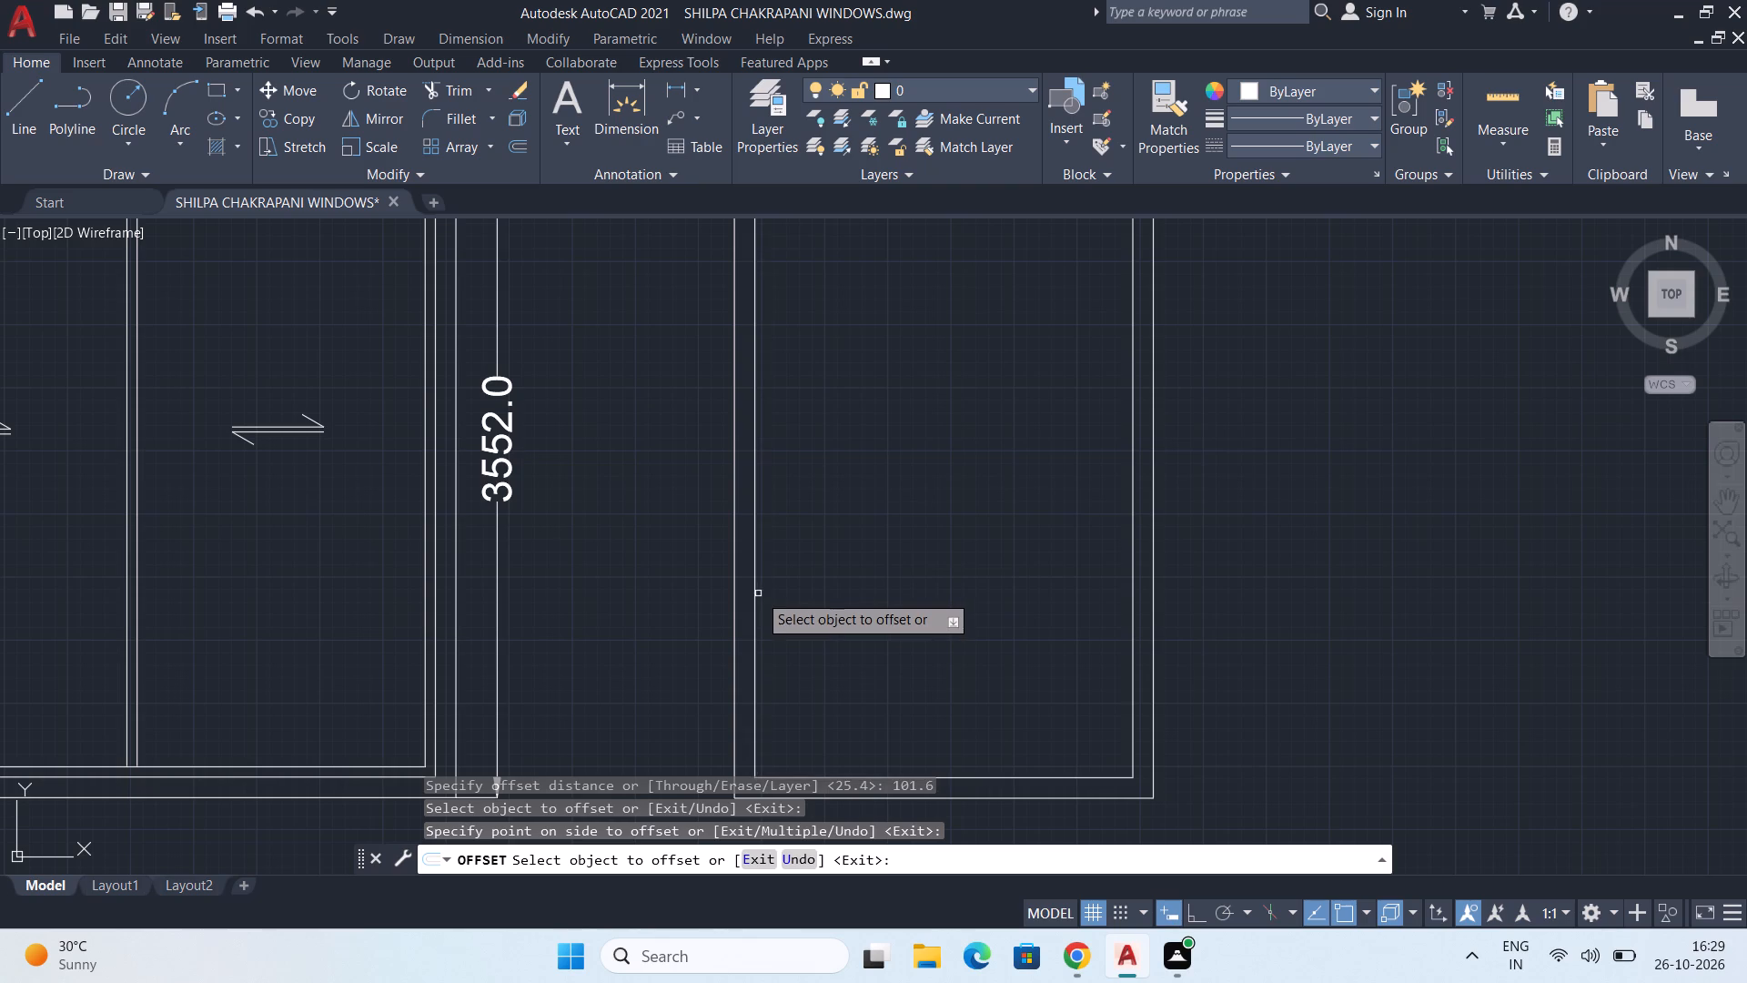
left_click(753, 593)
type("50.8")
key("Return")
key("space")
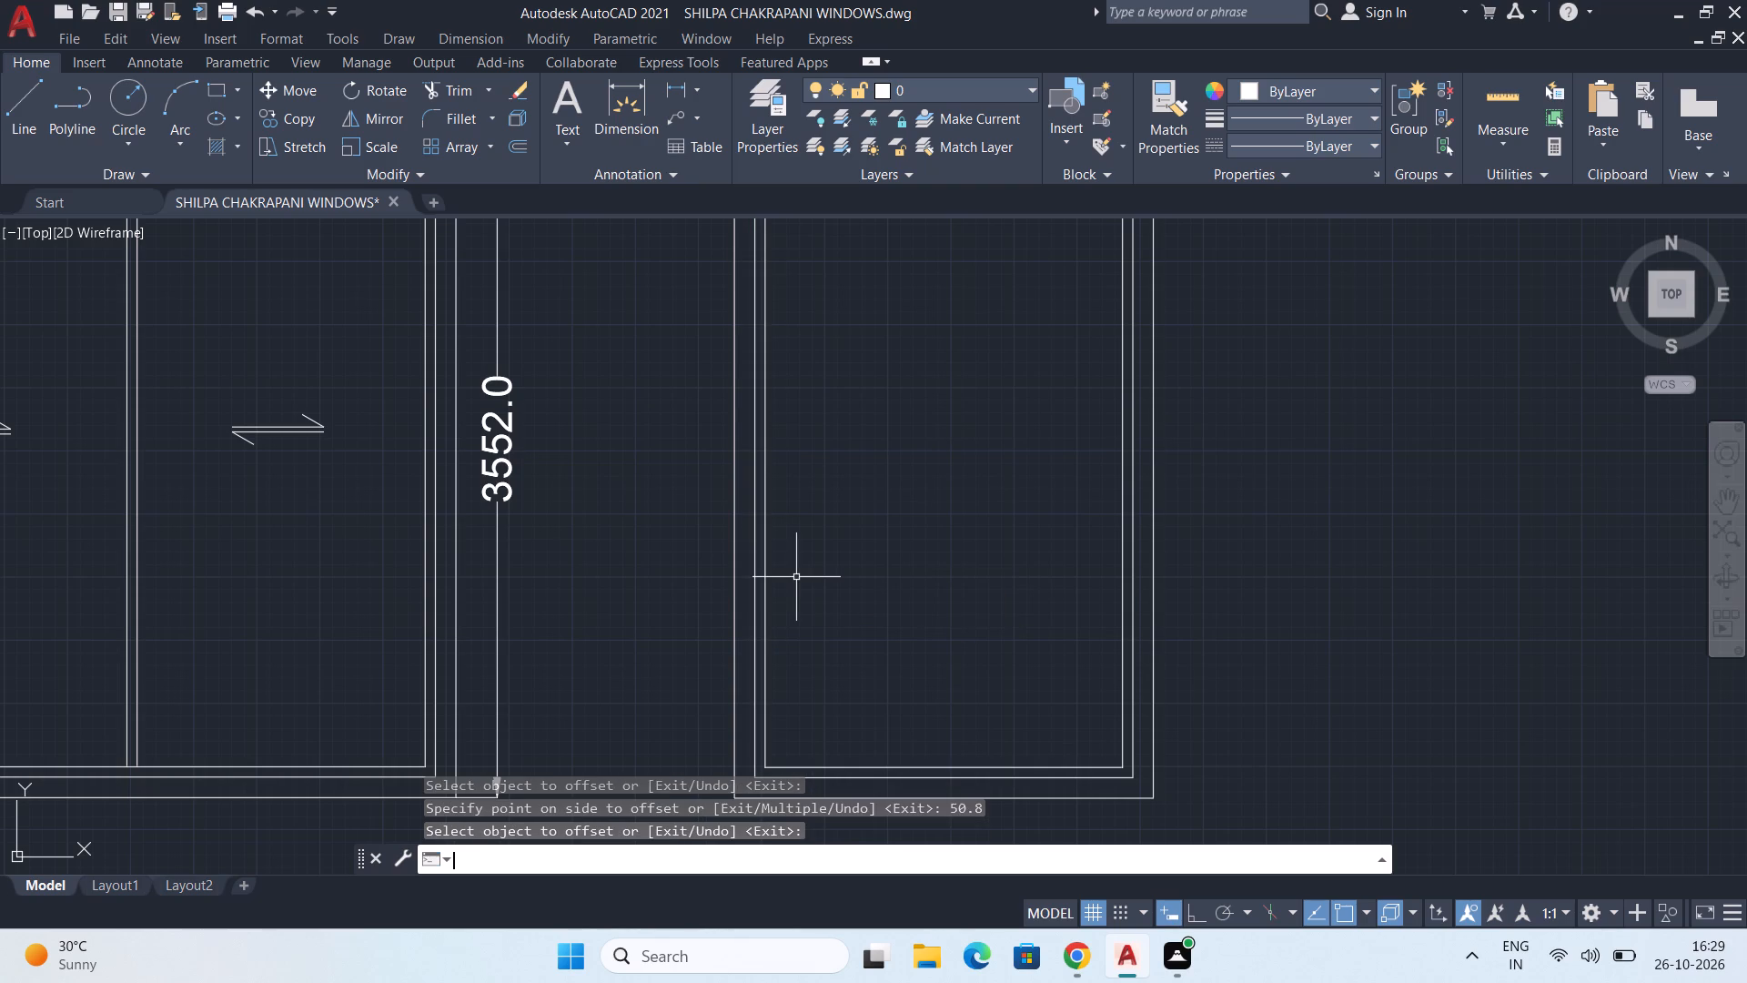
Draw a vertical centre line between the bottom and top midpoints of the new window's innermost frame.
type("L")
key("Return")
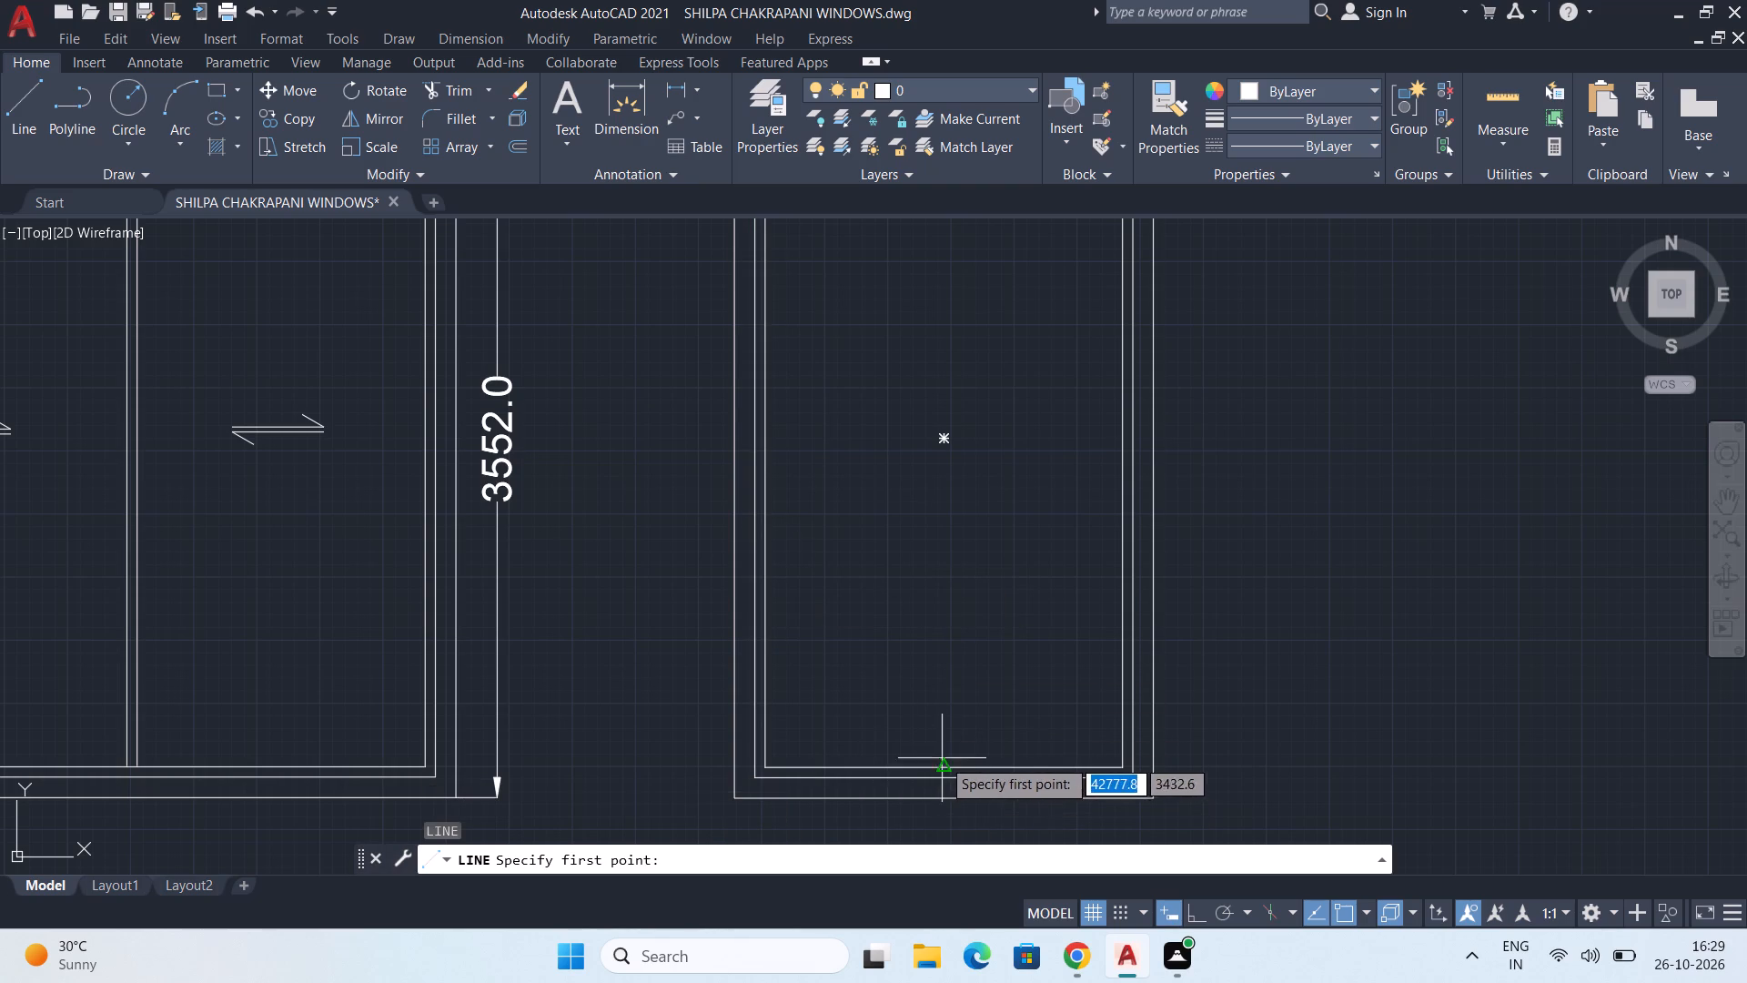
left_click(945, 762)
scroll(890, 407, "down", 2)
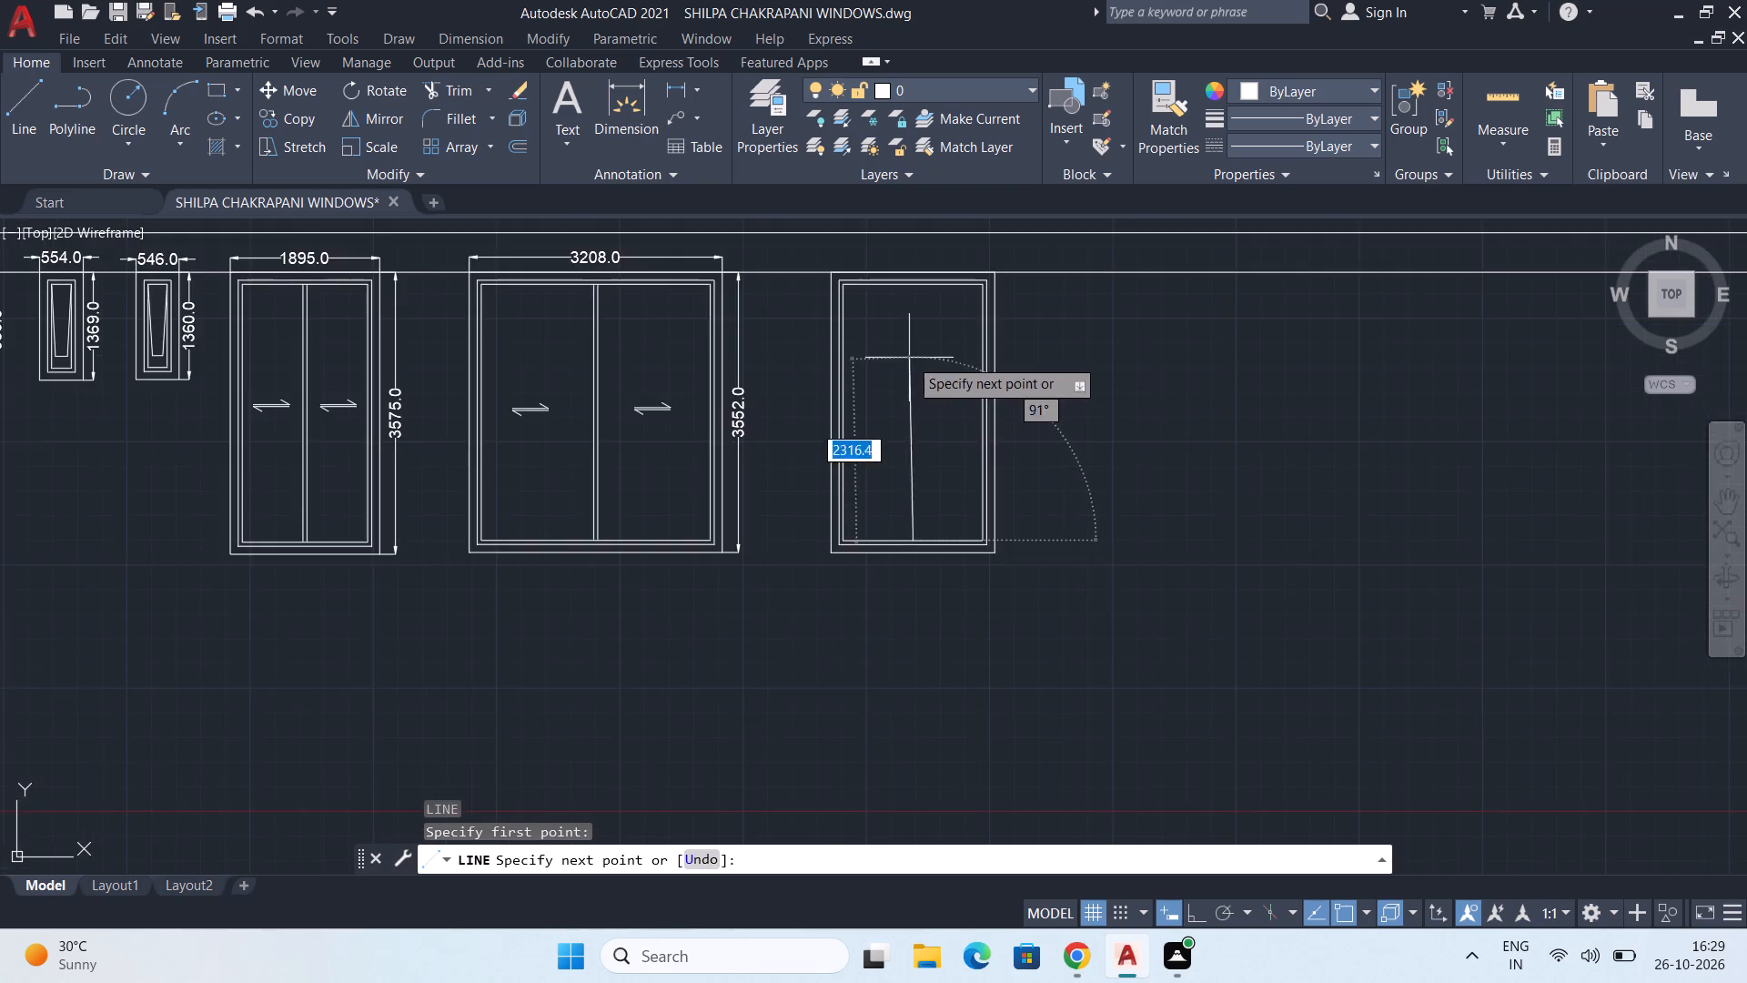
middle_click_drag(909, 357, 930, 497)
scroll(919, 401, "up", 2)
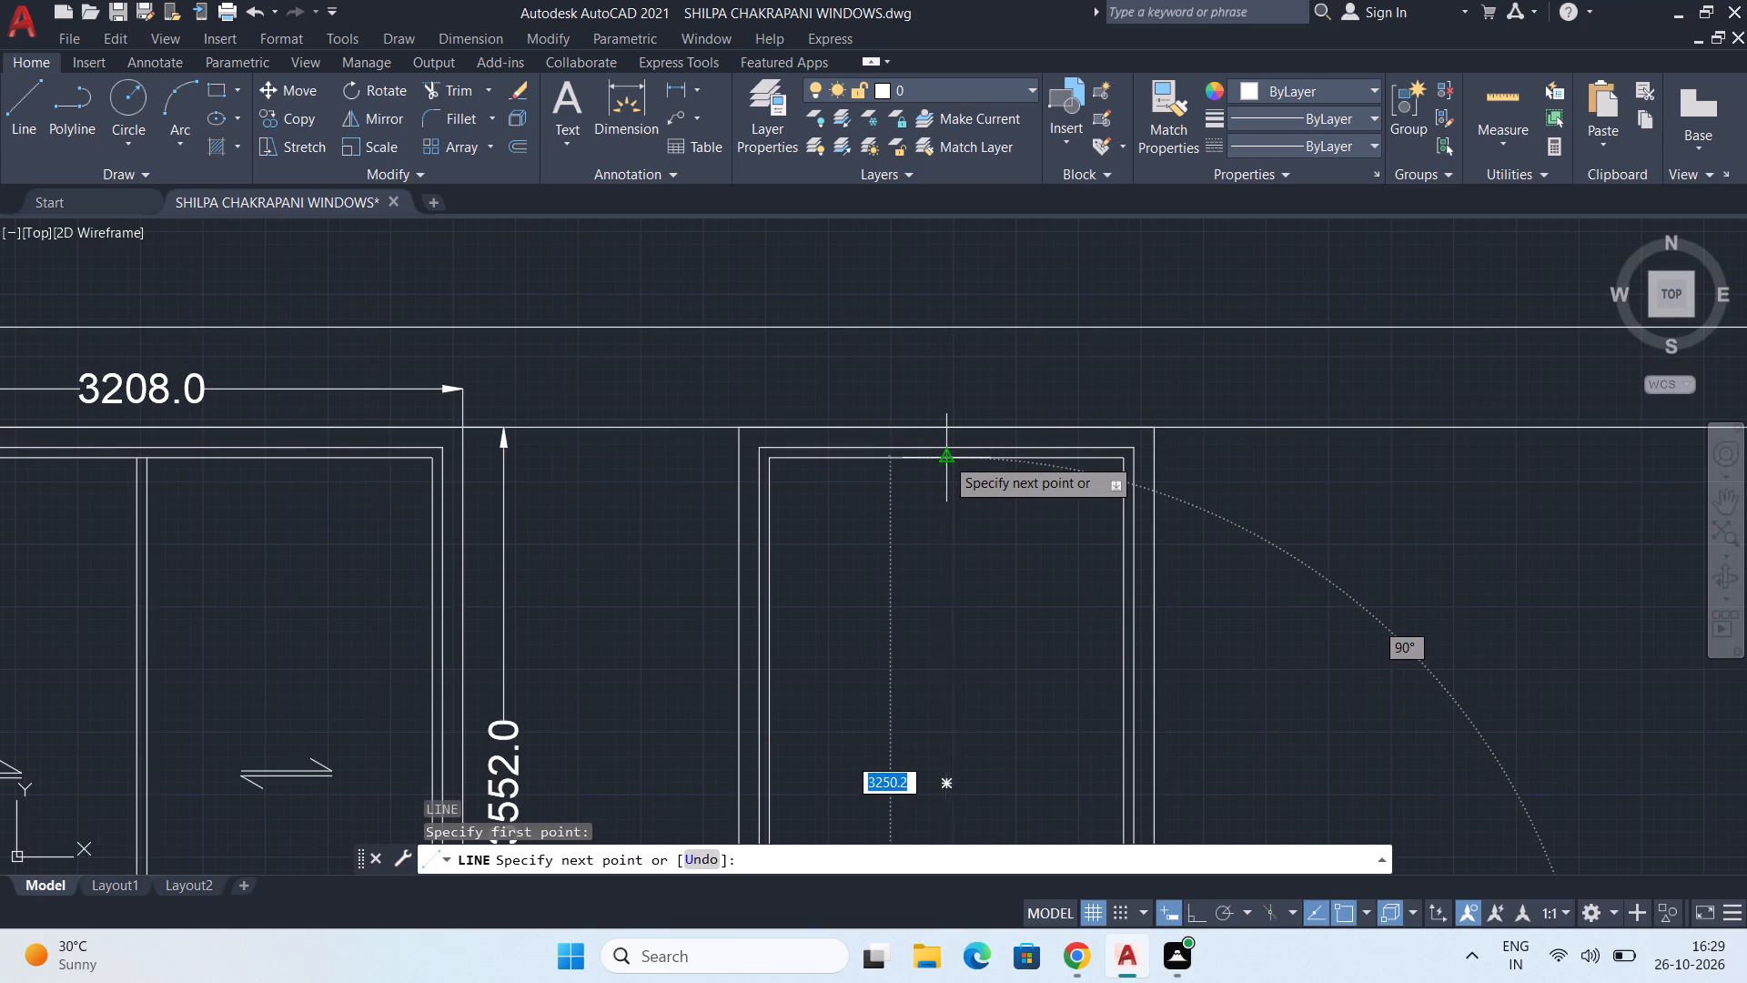
left_click(945, 457)
key("Escape")
Offset the new window's vertical centre line by 25.4 to both sides to form the mullion.
scroll(944, 466, "down", 2)
middle_click_drag(983, 625, 964, 613)
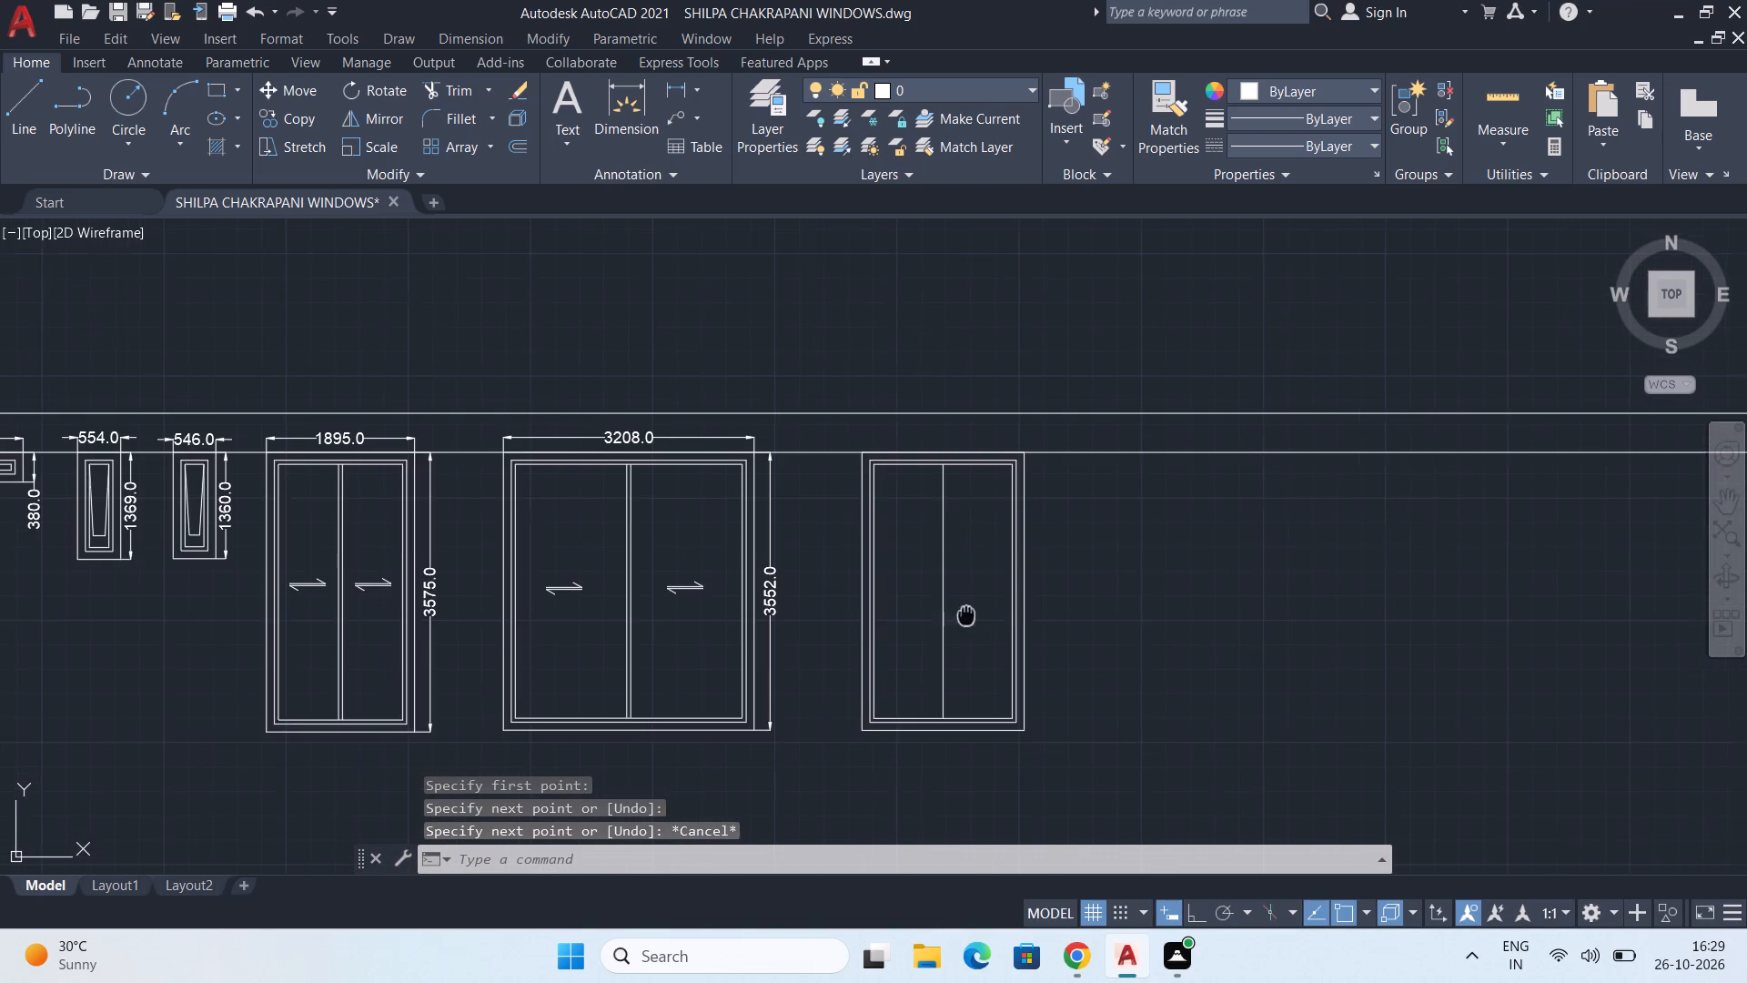
middle_click_drag(964, 613, 950, 605)
key("o")
type("FF")
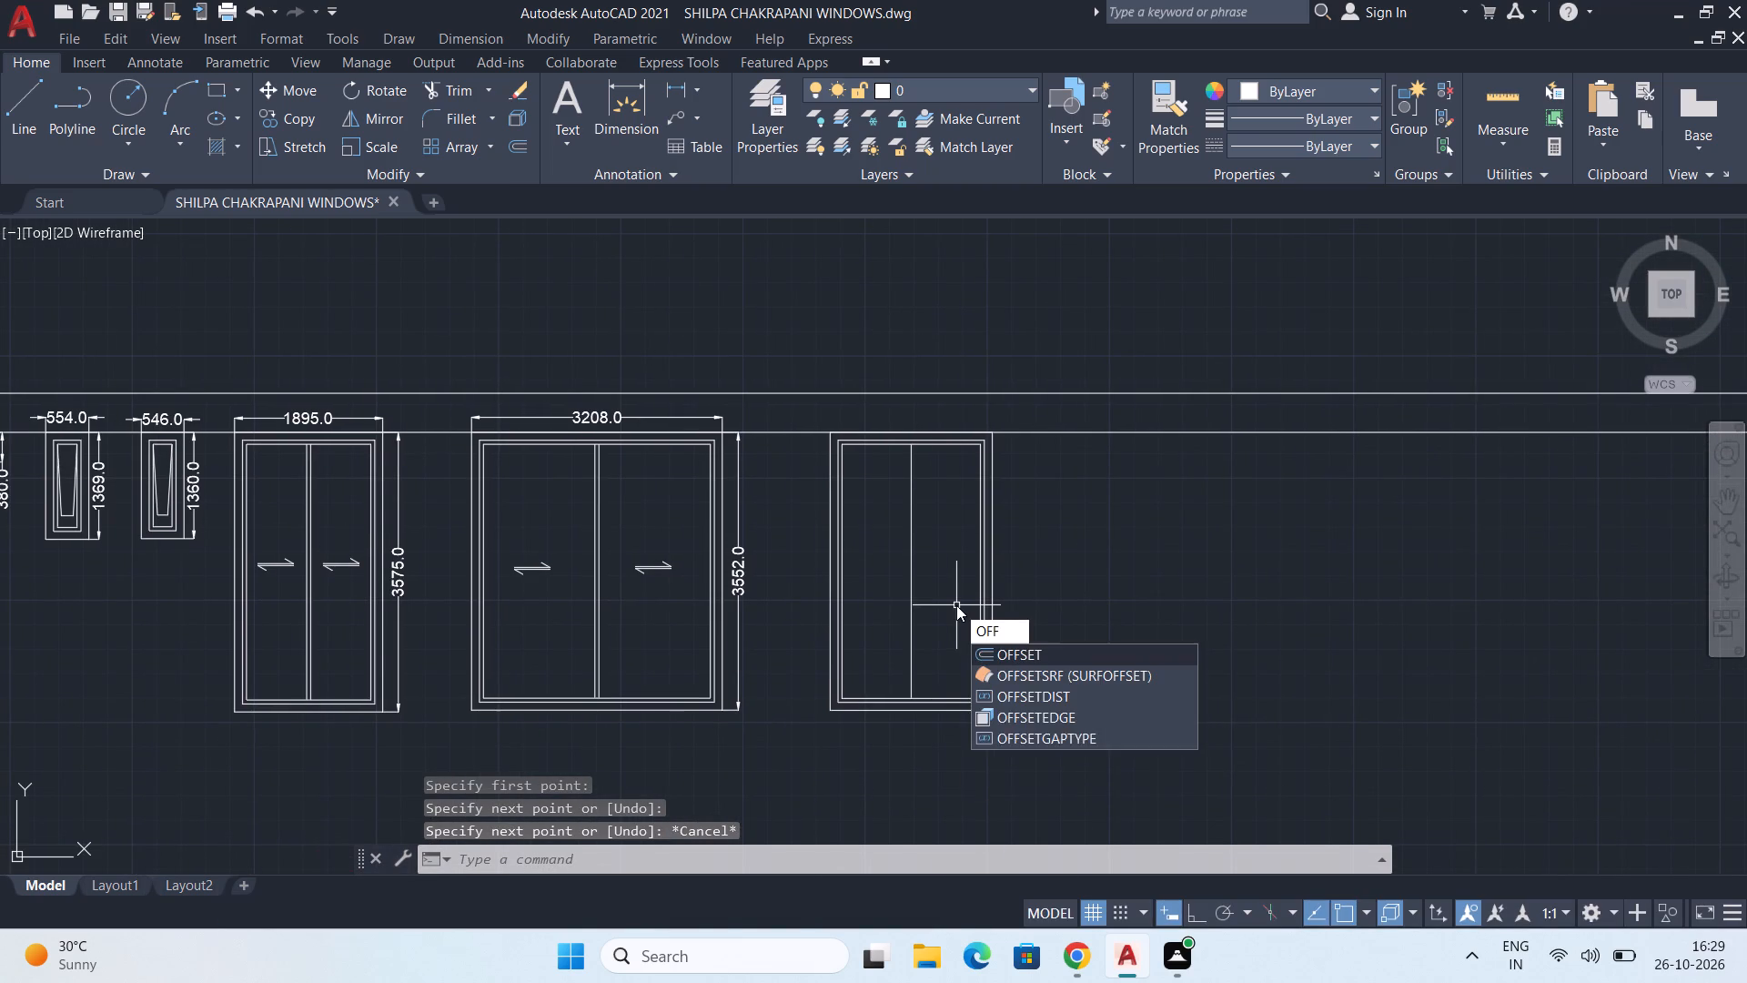
key("Return")
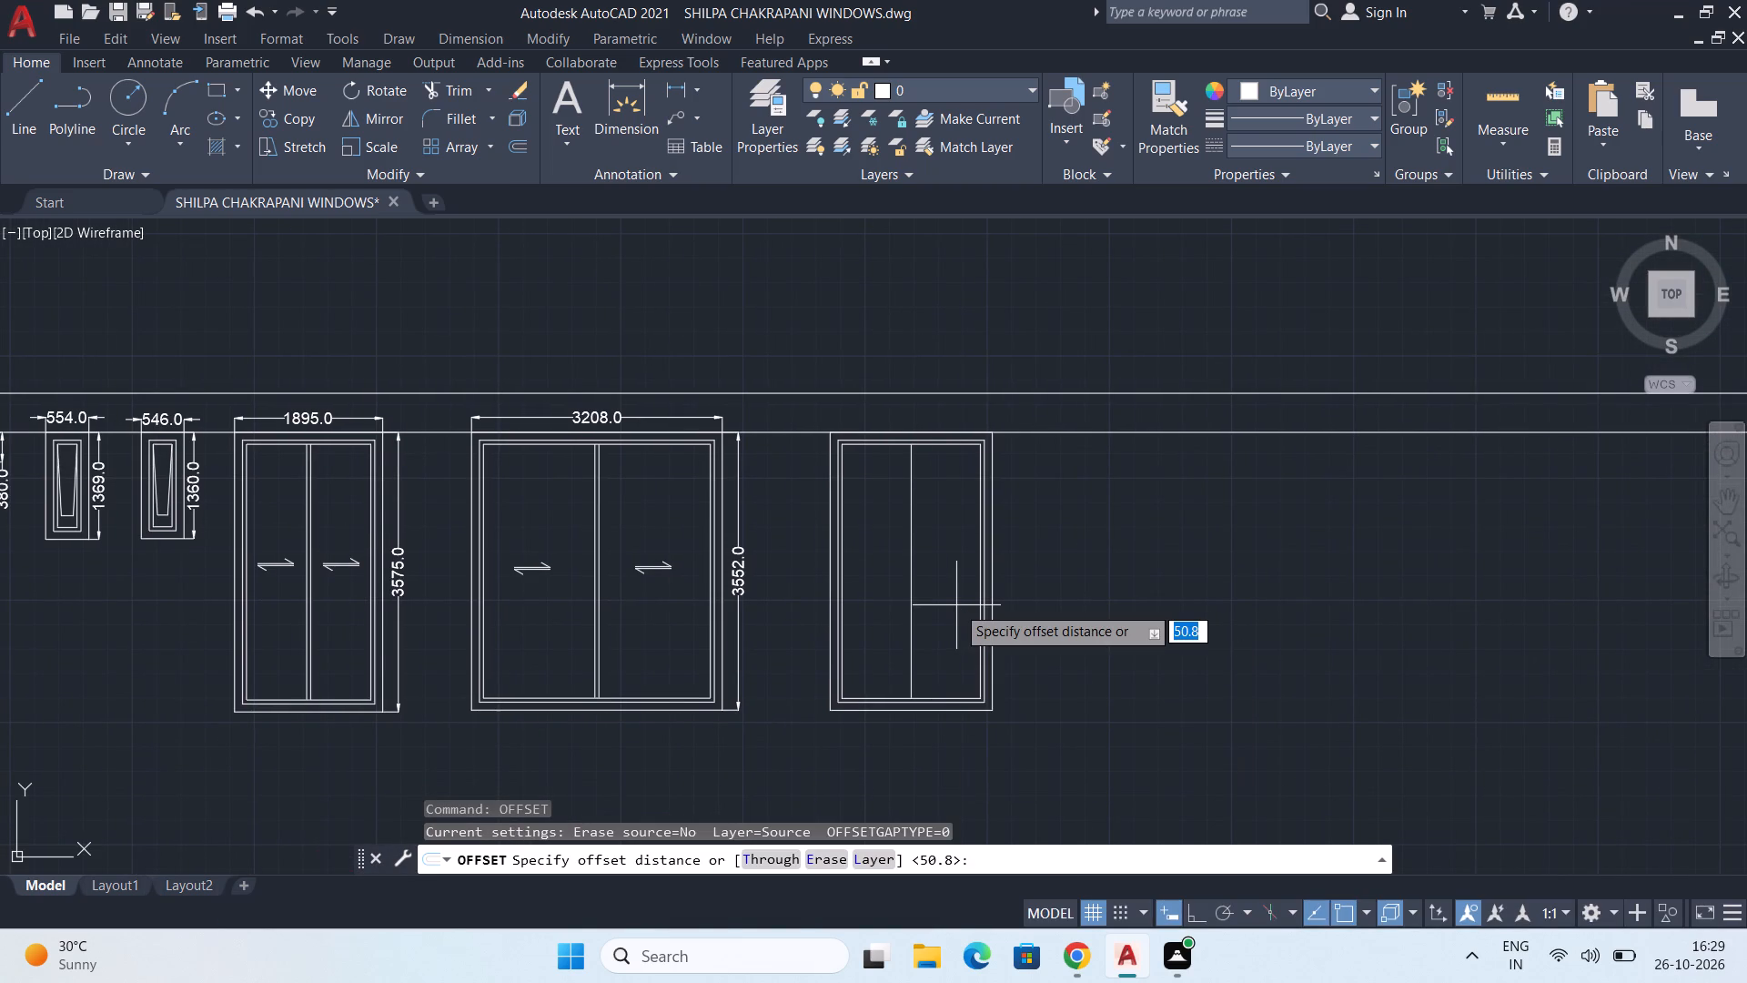
type("25.4")
key("Return")
scroll(945, 496, "up", 2)
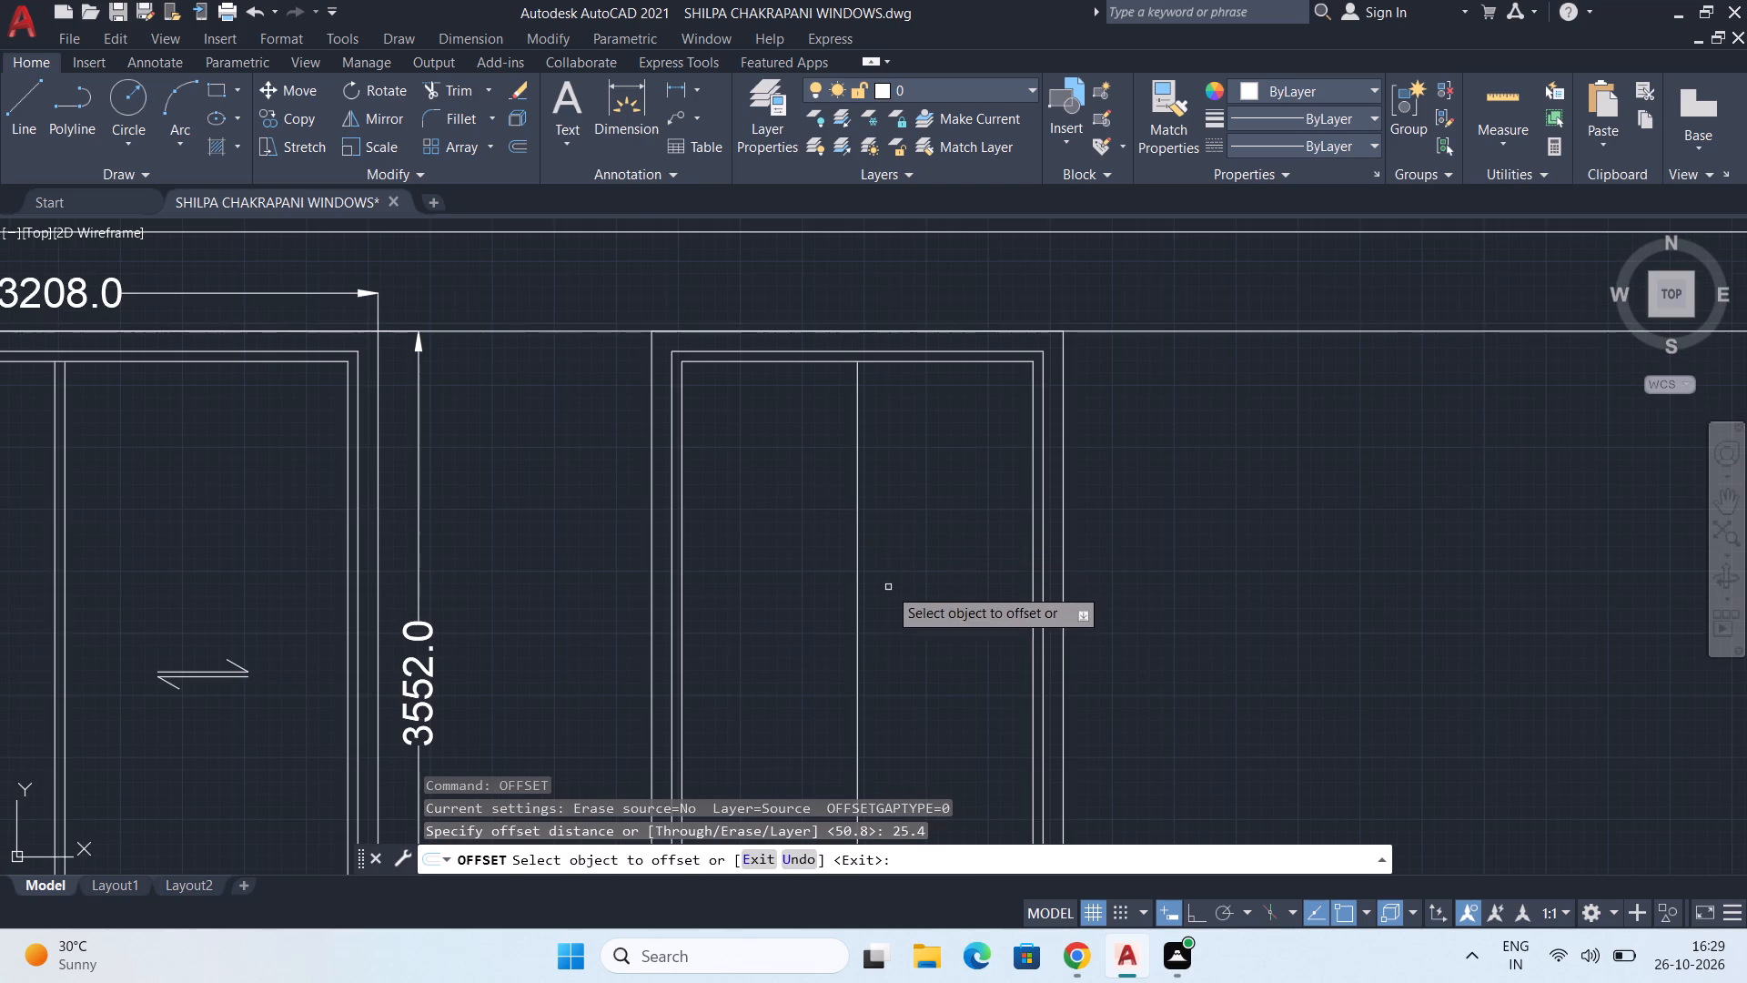
left_click(858, 618)
left_click(915, 615)
scroll(776, 762, "up", 2)
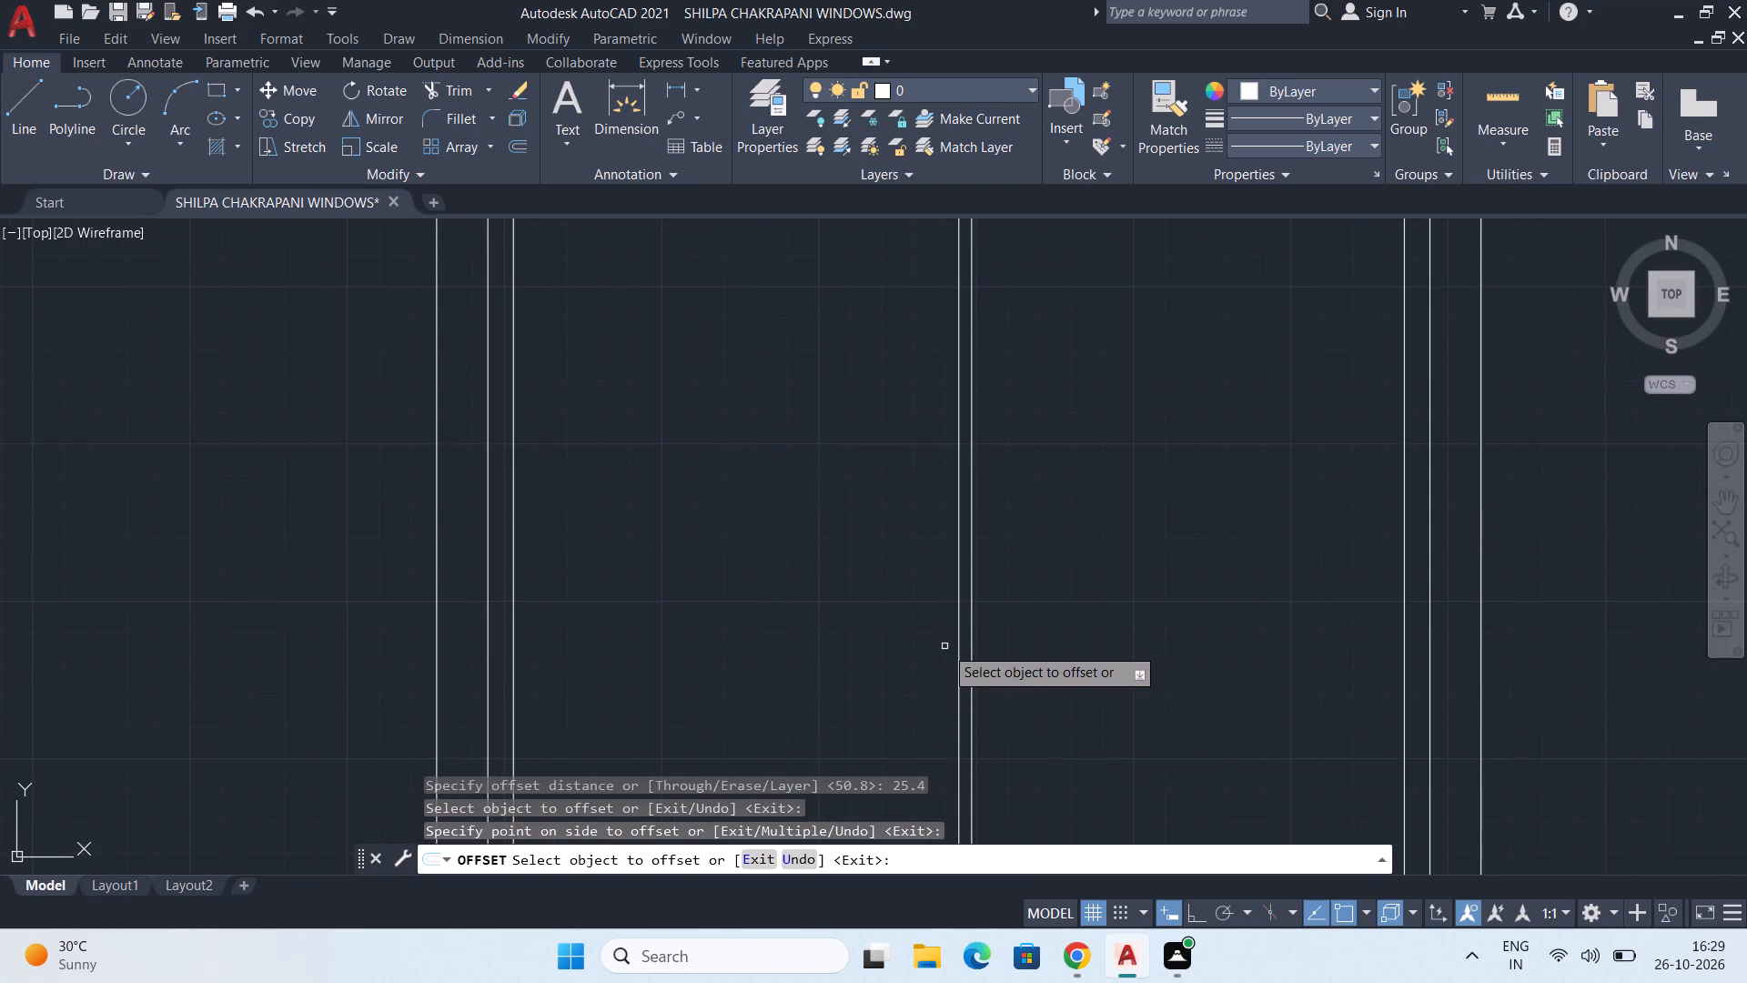
left_click(956, 655)
left_click(863, 668)
key("space")
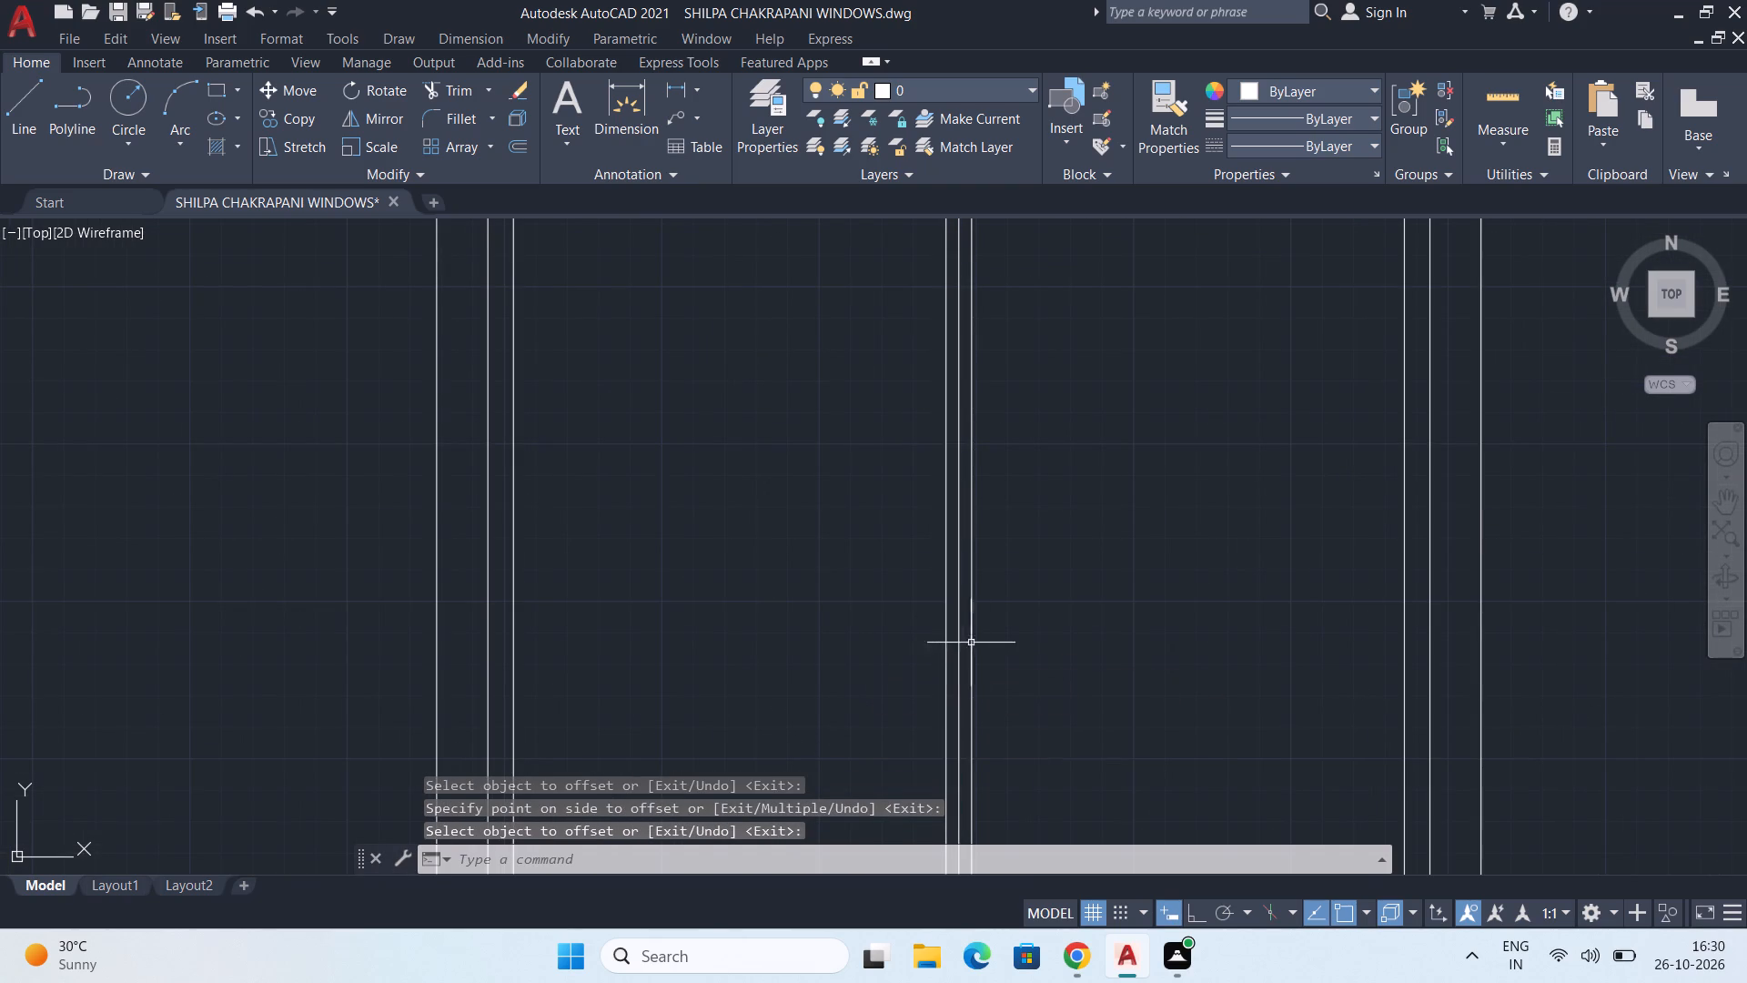
Delete the original centre line between the new window's two offset mullion lines.
left_click(961, 650)
key("Delete")
Move the whole new window horizontally along the alignment line, closer to the 3208-wide window, with Ortho turned on.
scroll(964, 627, "down", 2)
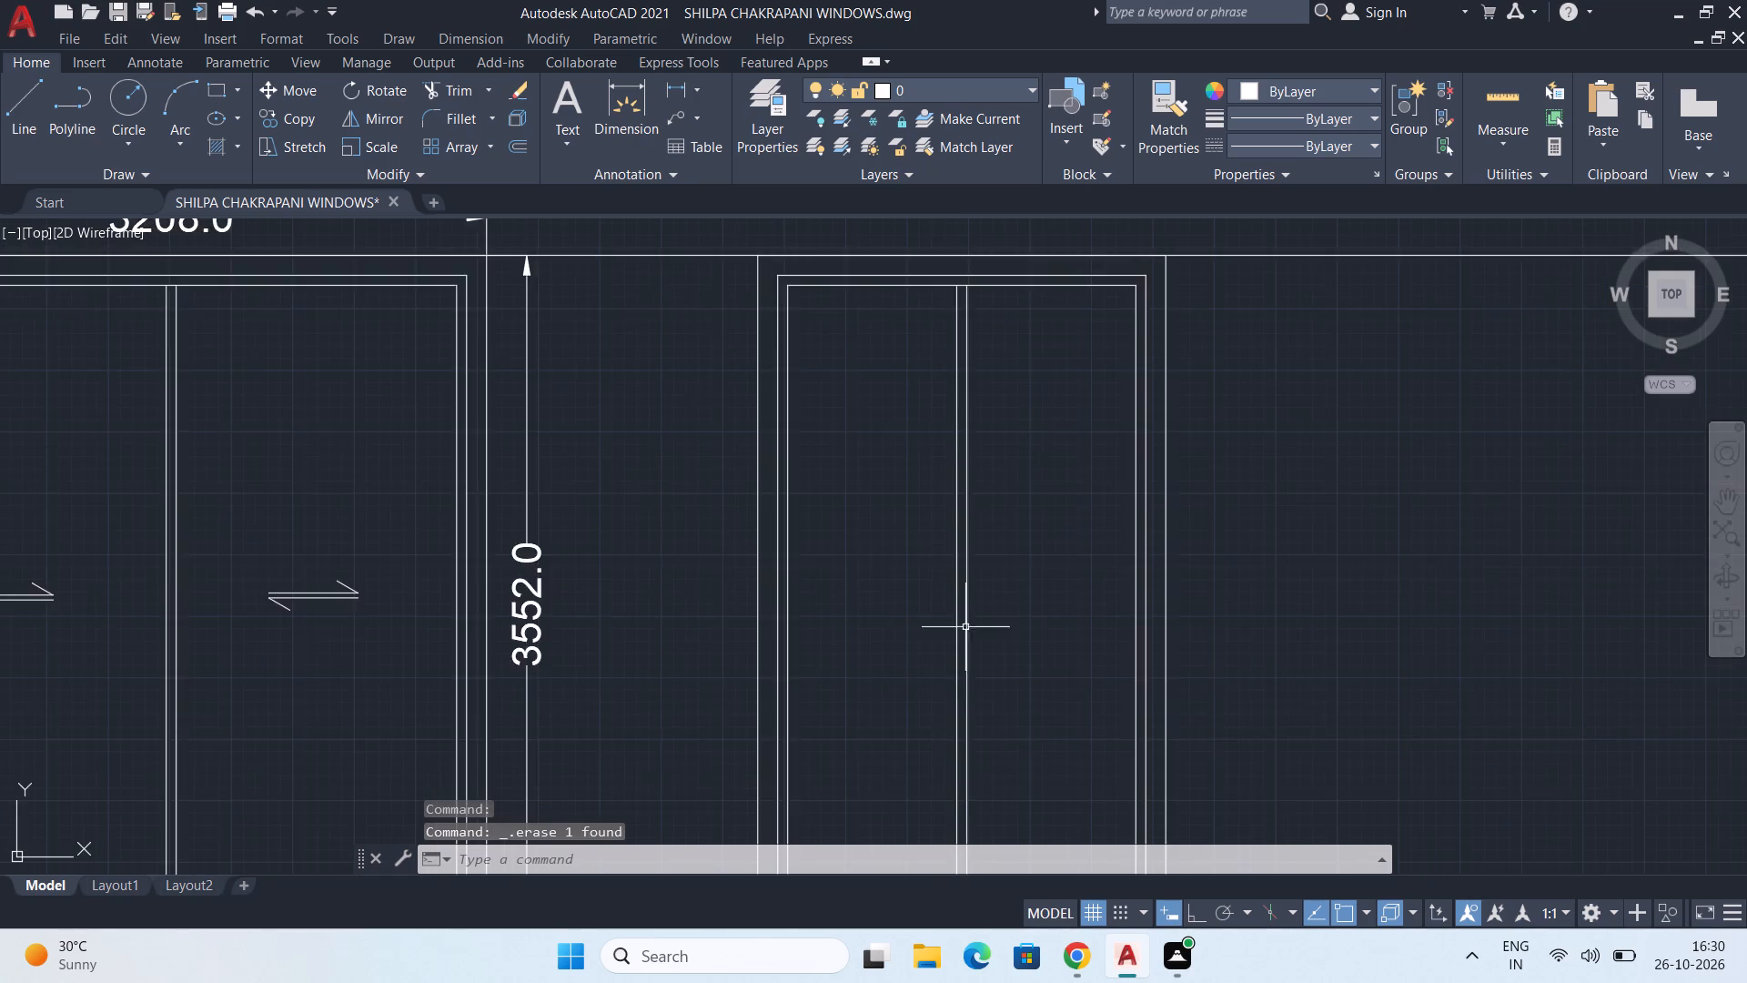
scroll(975, 638, "down", 1)
middle_click_drag(983, 658, 972, 601)
scroll(971, 596, "down", 1)
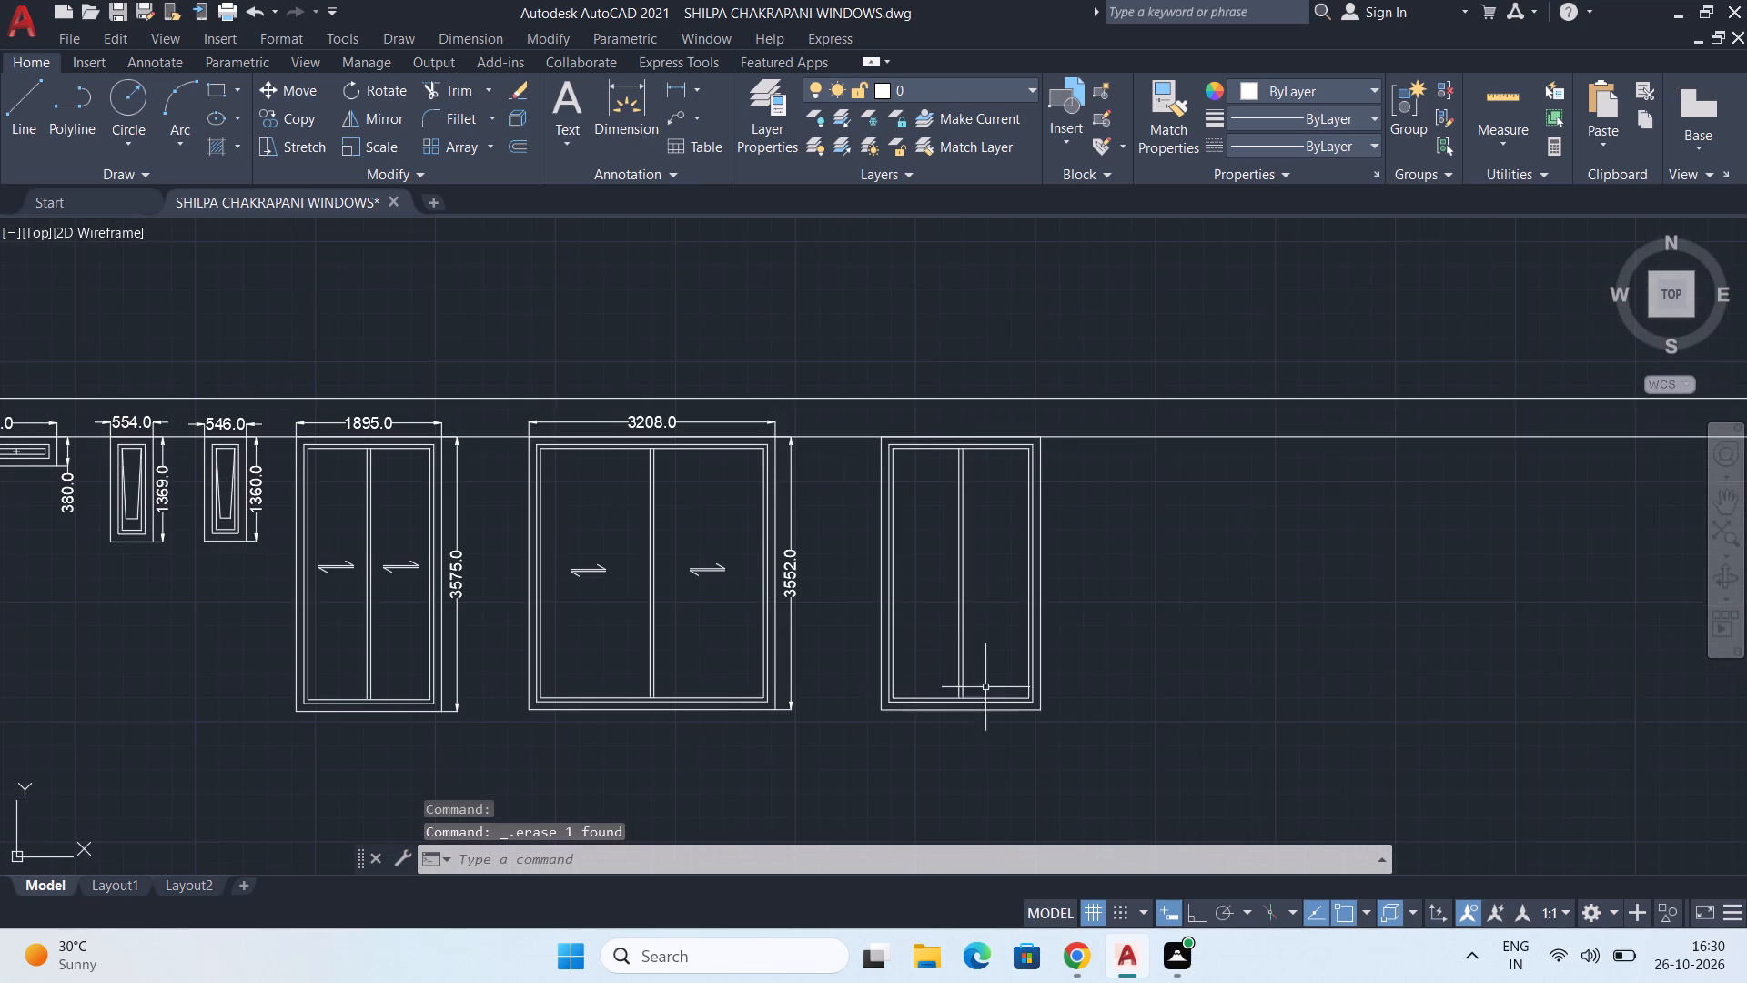
middle_click_drag(988, 693, 1009, 720)
scroll(981, 684, "up", 1)
middle_click_drag(982, 695, 952, 735)
scroll(956, 726, "down", 1)
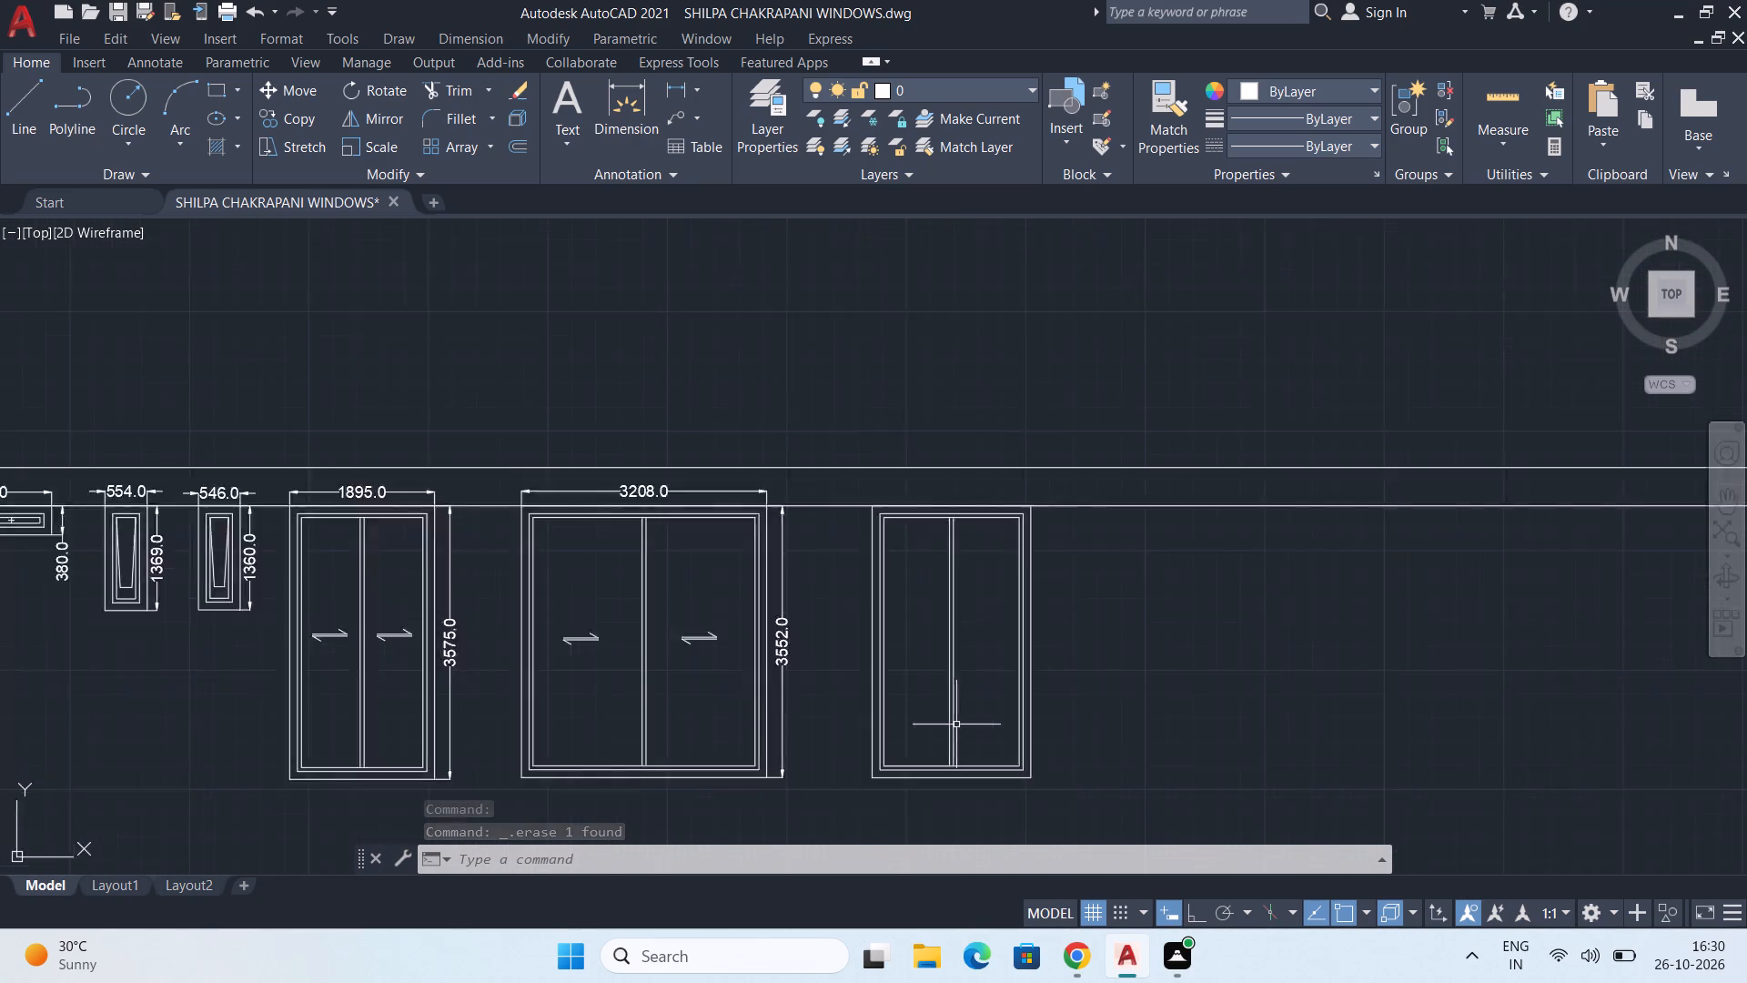
scroll(956, 724, "down", 1)
scroll(886, 584, "up", 1)
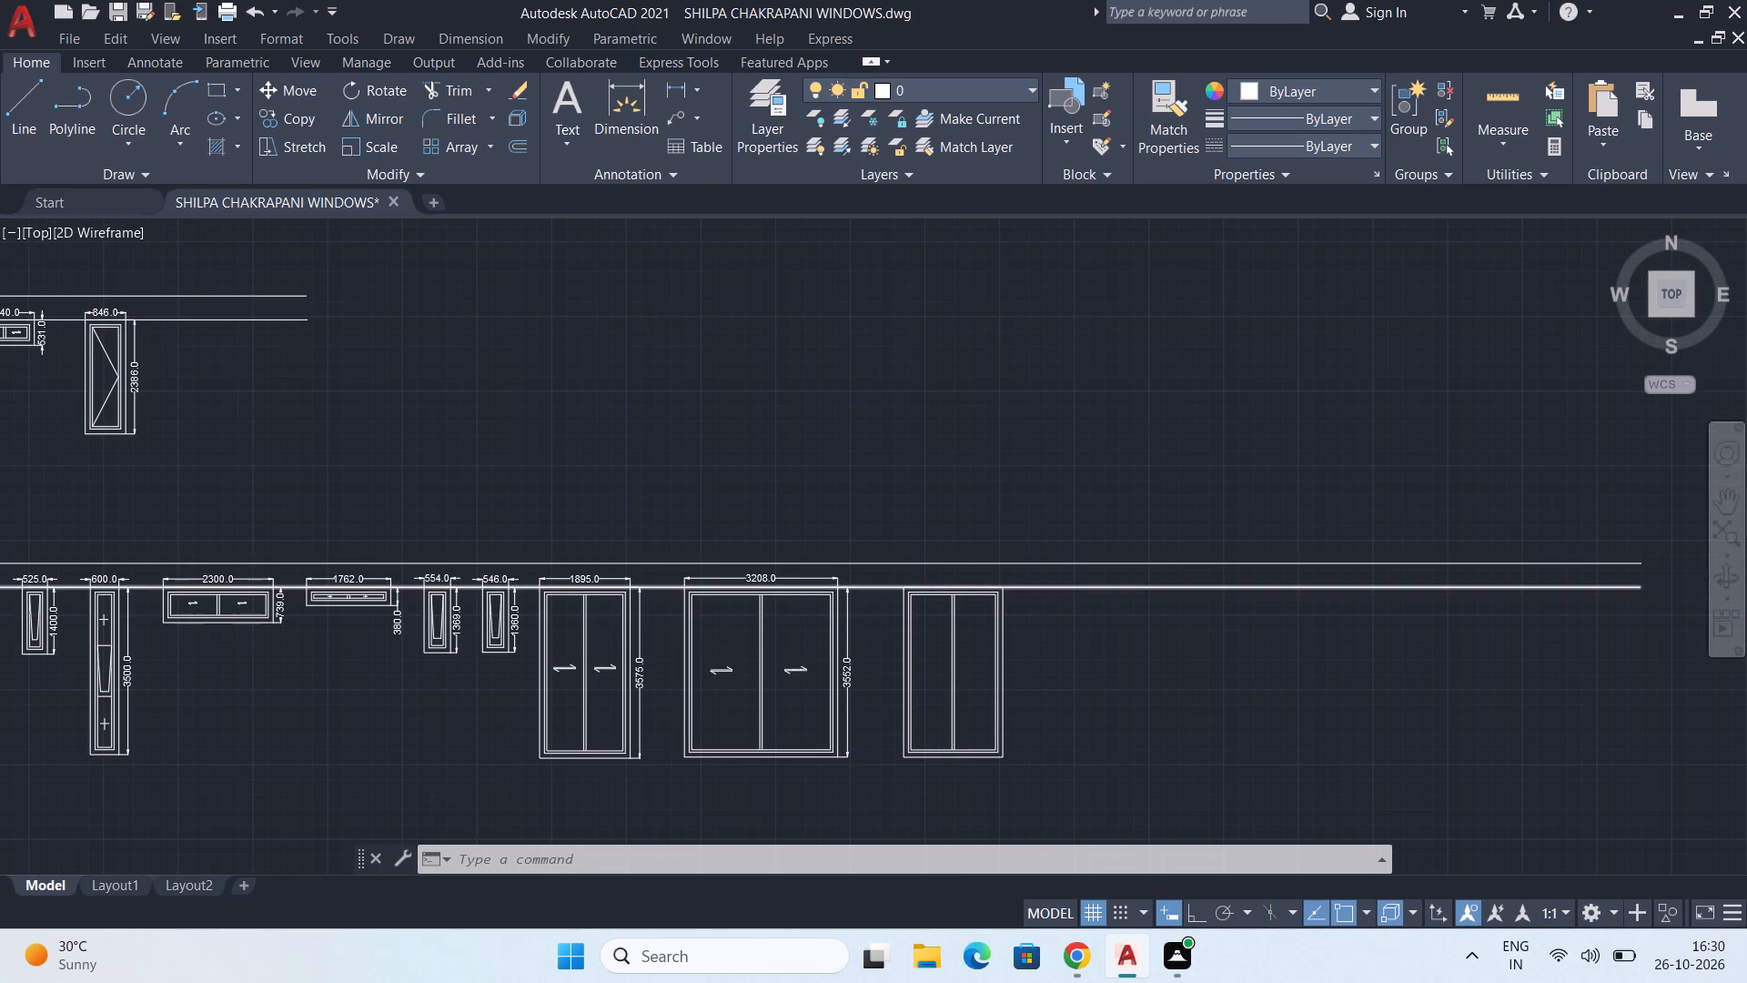
left_click(891, 583)
middle_click_drag(1059, 731, 999, 569)
left_click(1082, 754)
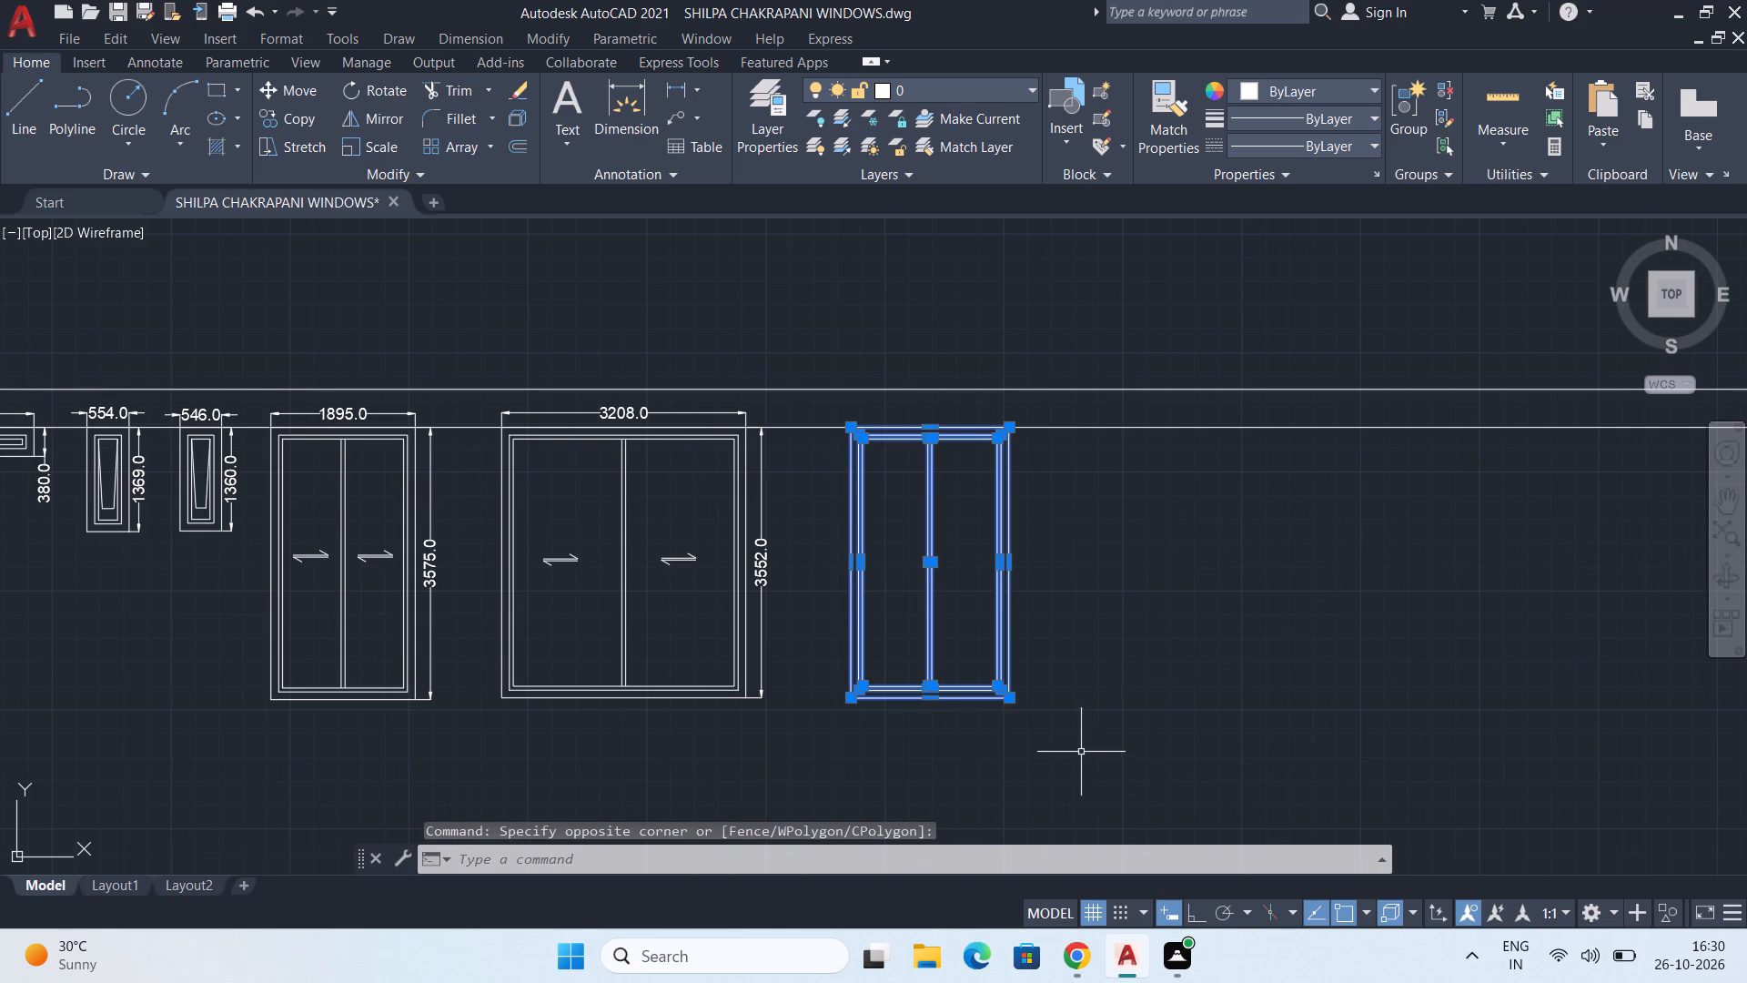
key("m")
key("Return")
scroll(813, 458, "up", 2)
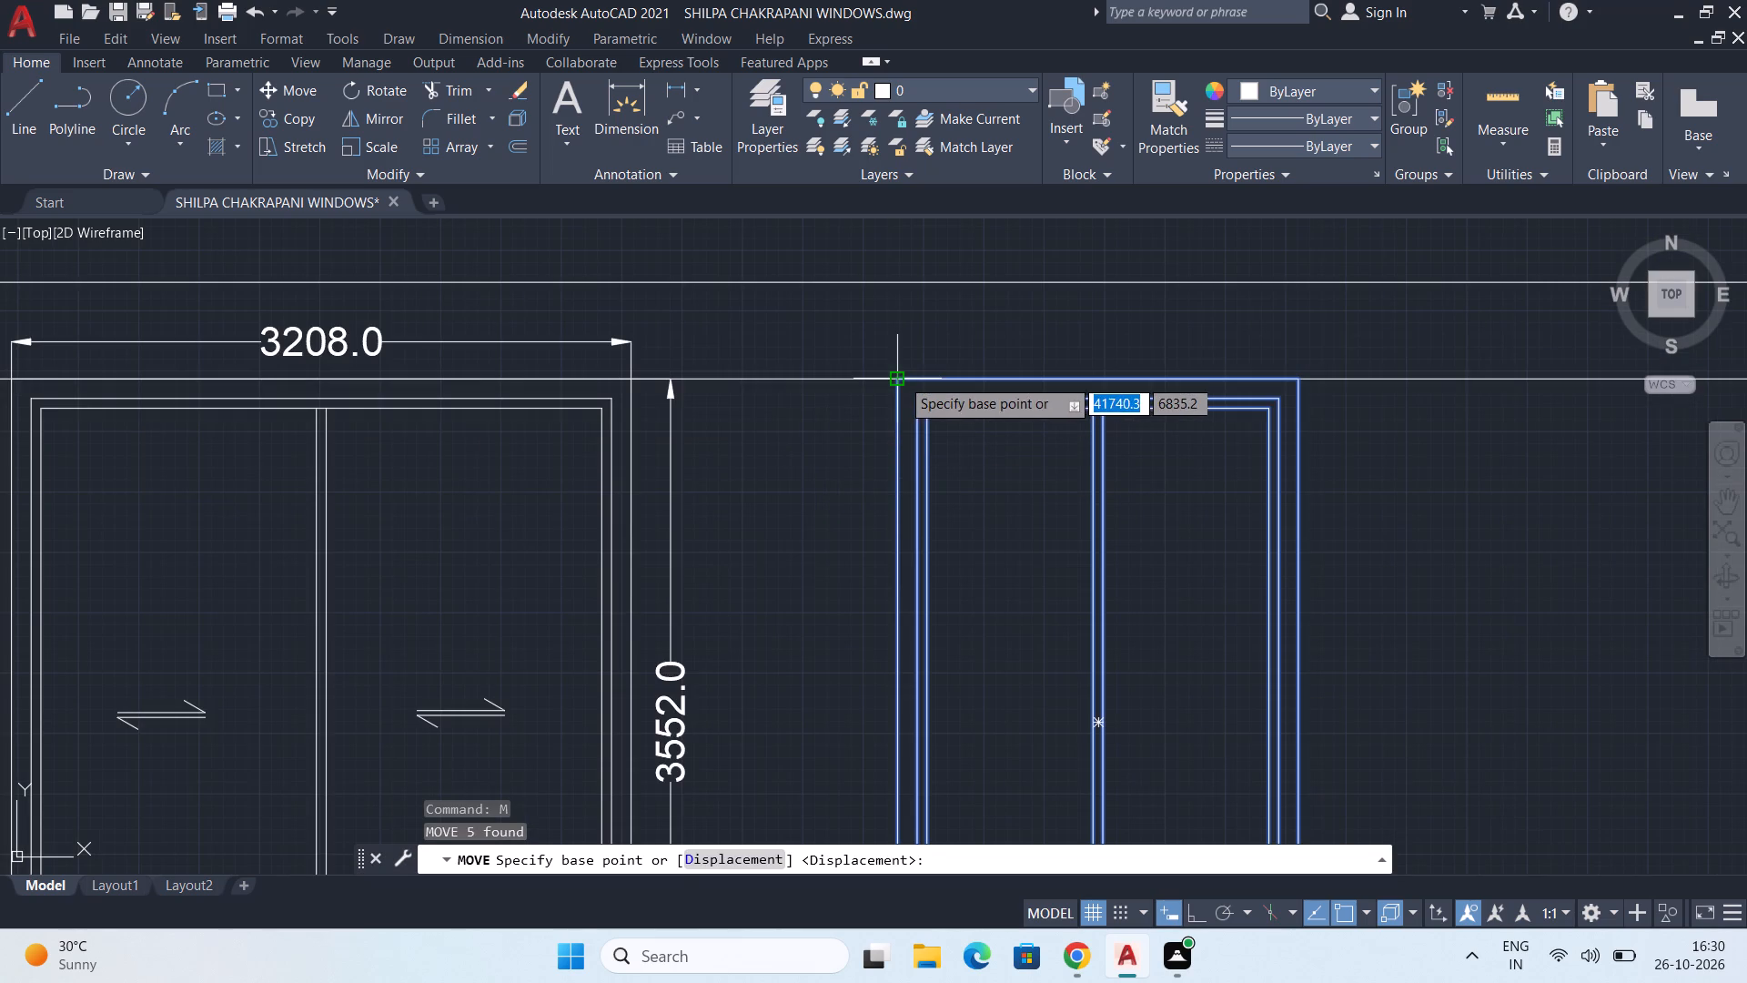
left_click(901, 378)
key("F8")
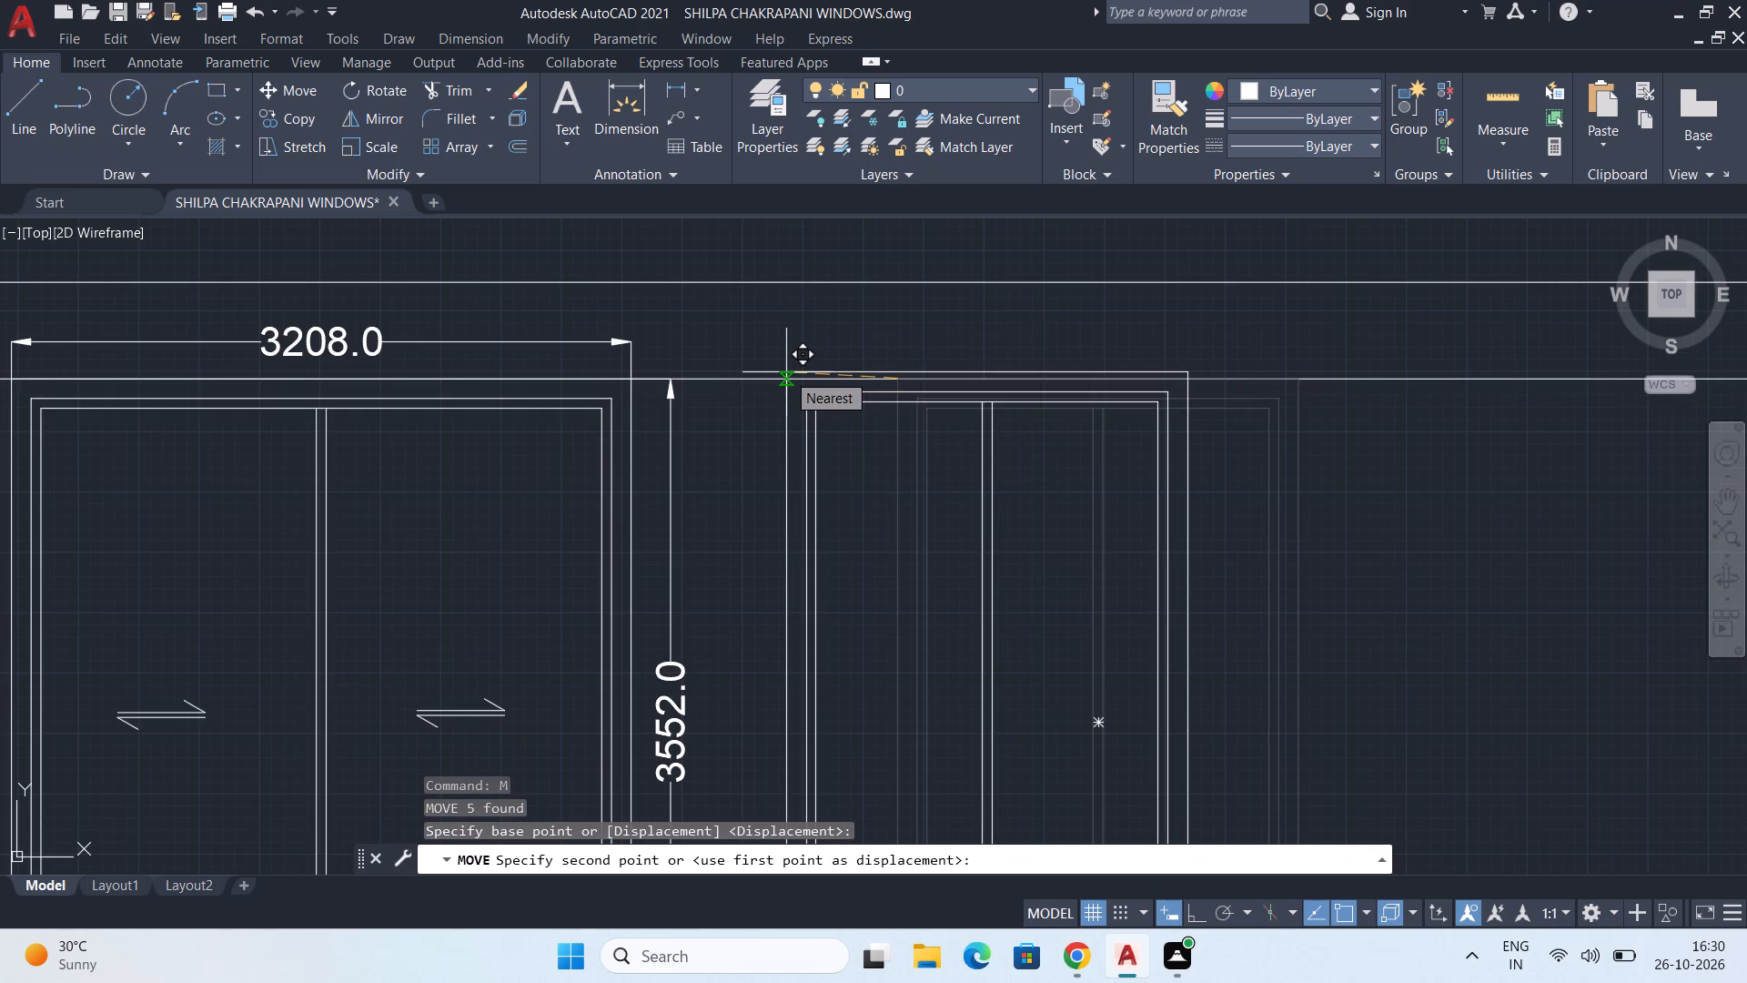
left_click(797, 382)
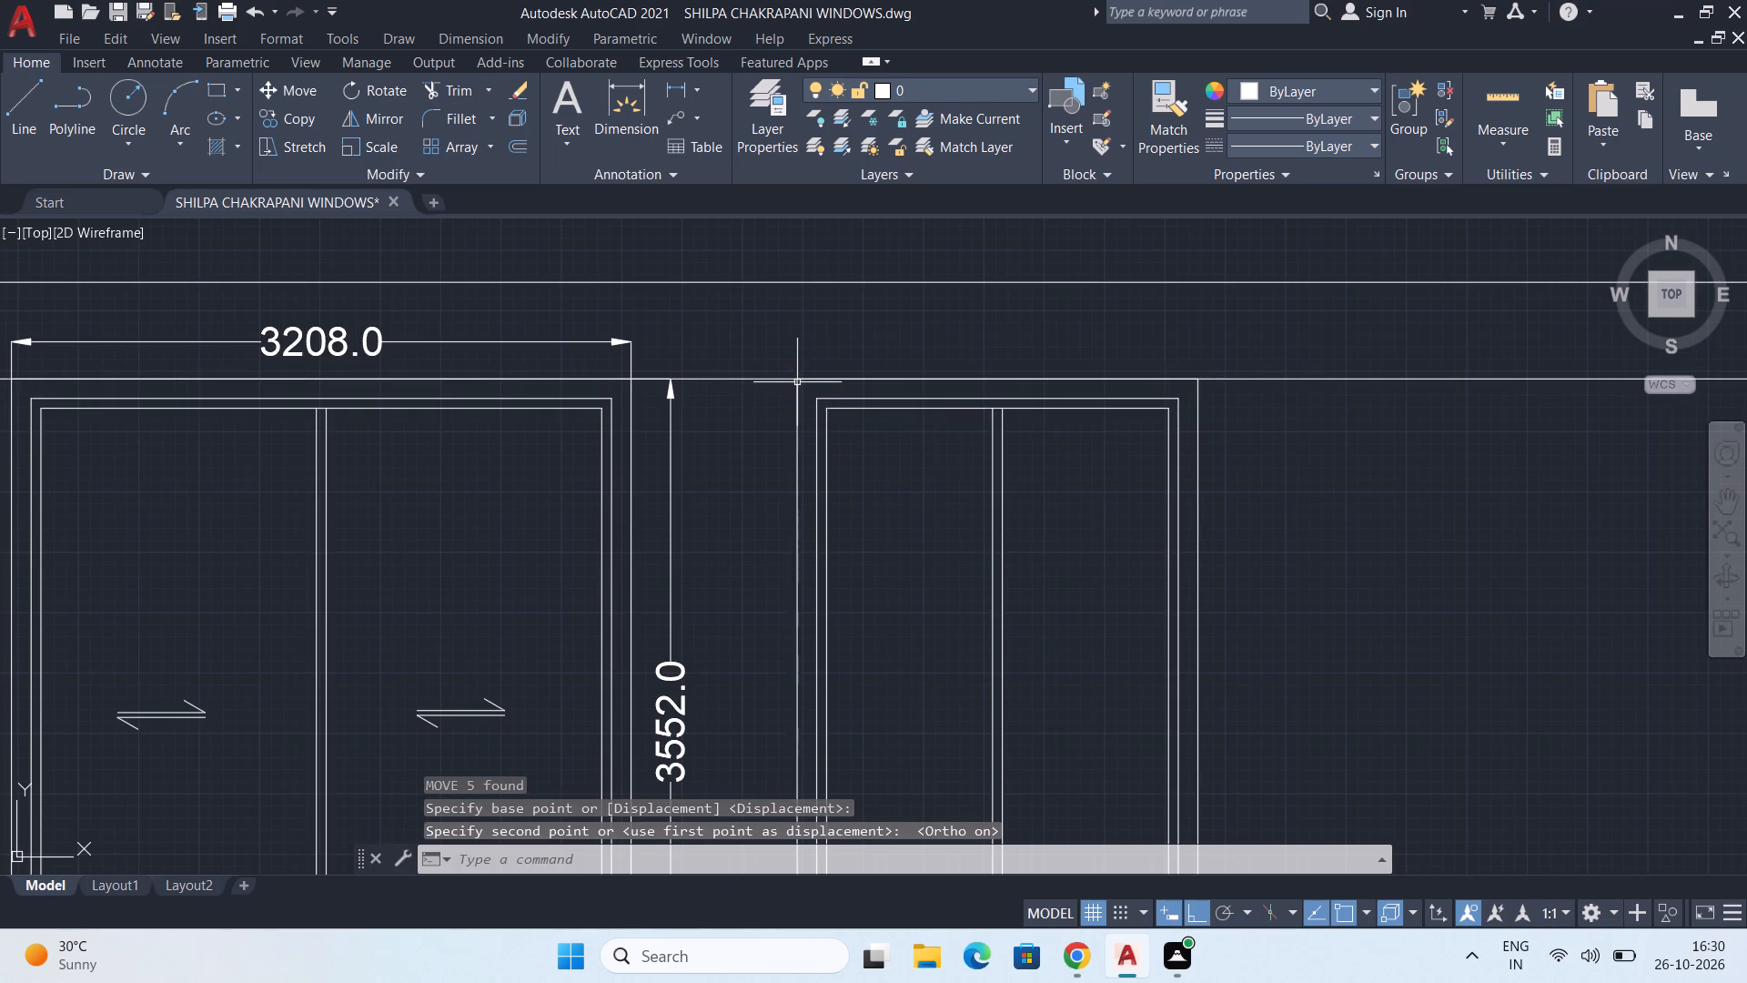
Add a linear dimension for the new window's overall width, placed about 178 above its top edge.
scroll(809, 385, "down", 1)
left_click_drag(663, 90, 678, 91)
scroll(826, 409, "up", 1)
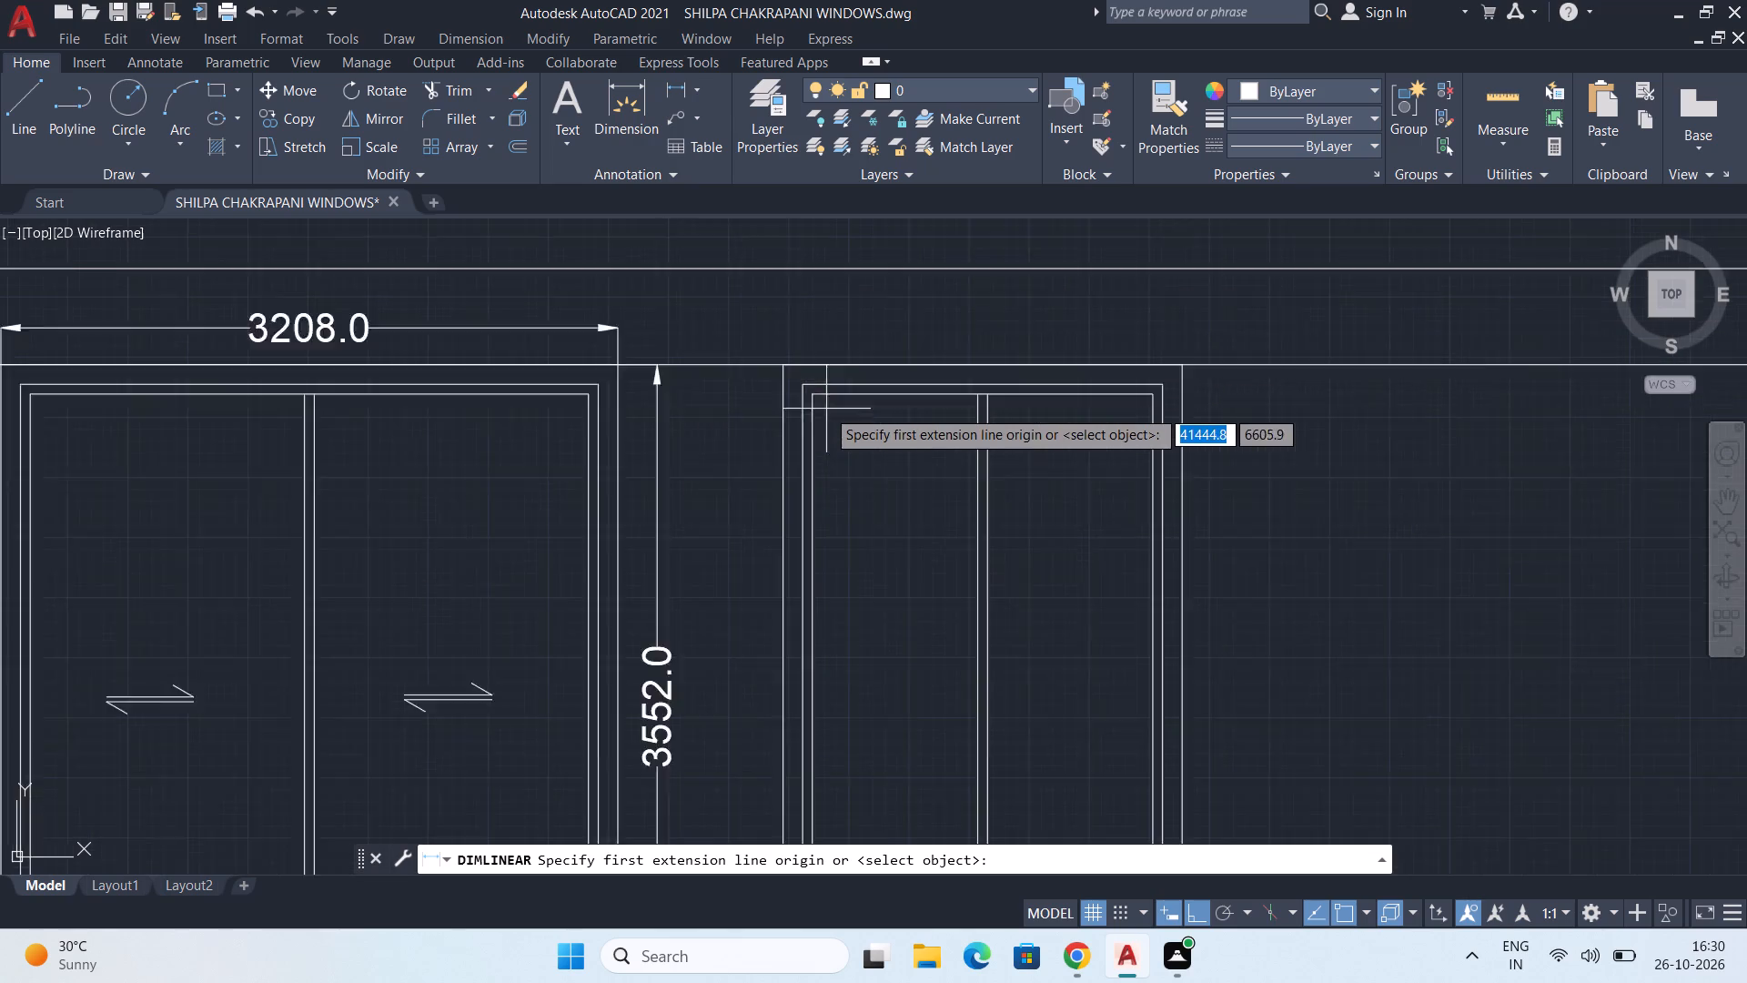
scroll(826, 409, "up", 1)
left_click(755, 333)
middle_click_drag(1135, 329, 1019, 399)
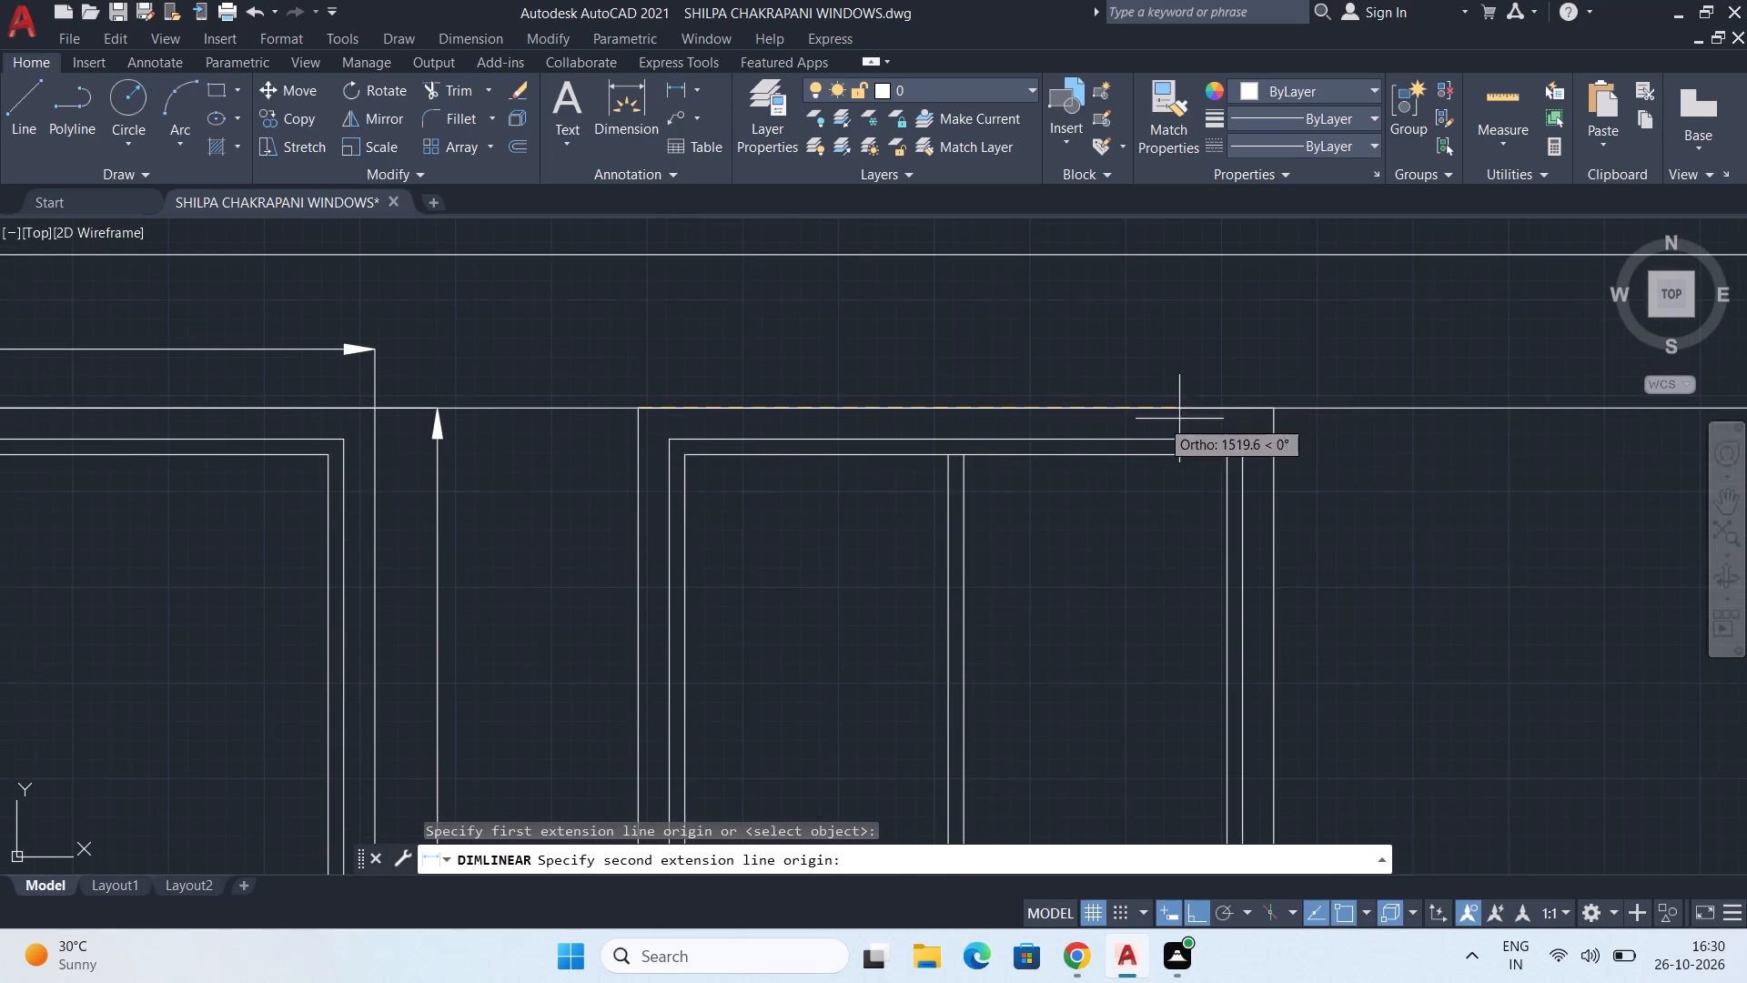
left_click(1277, 411)
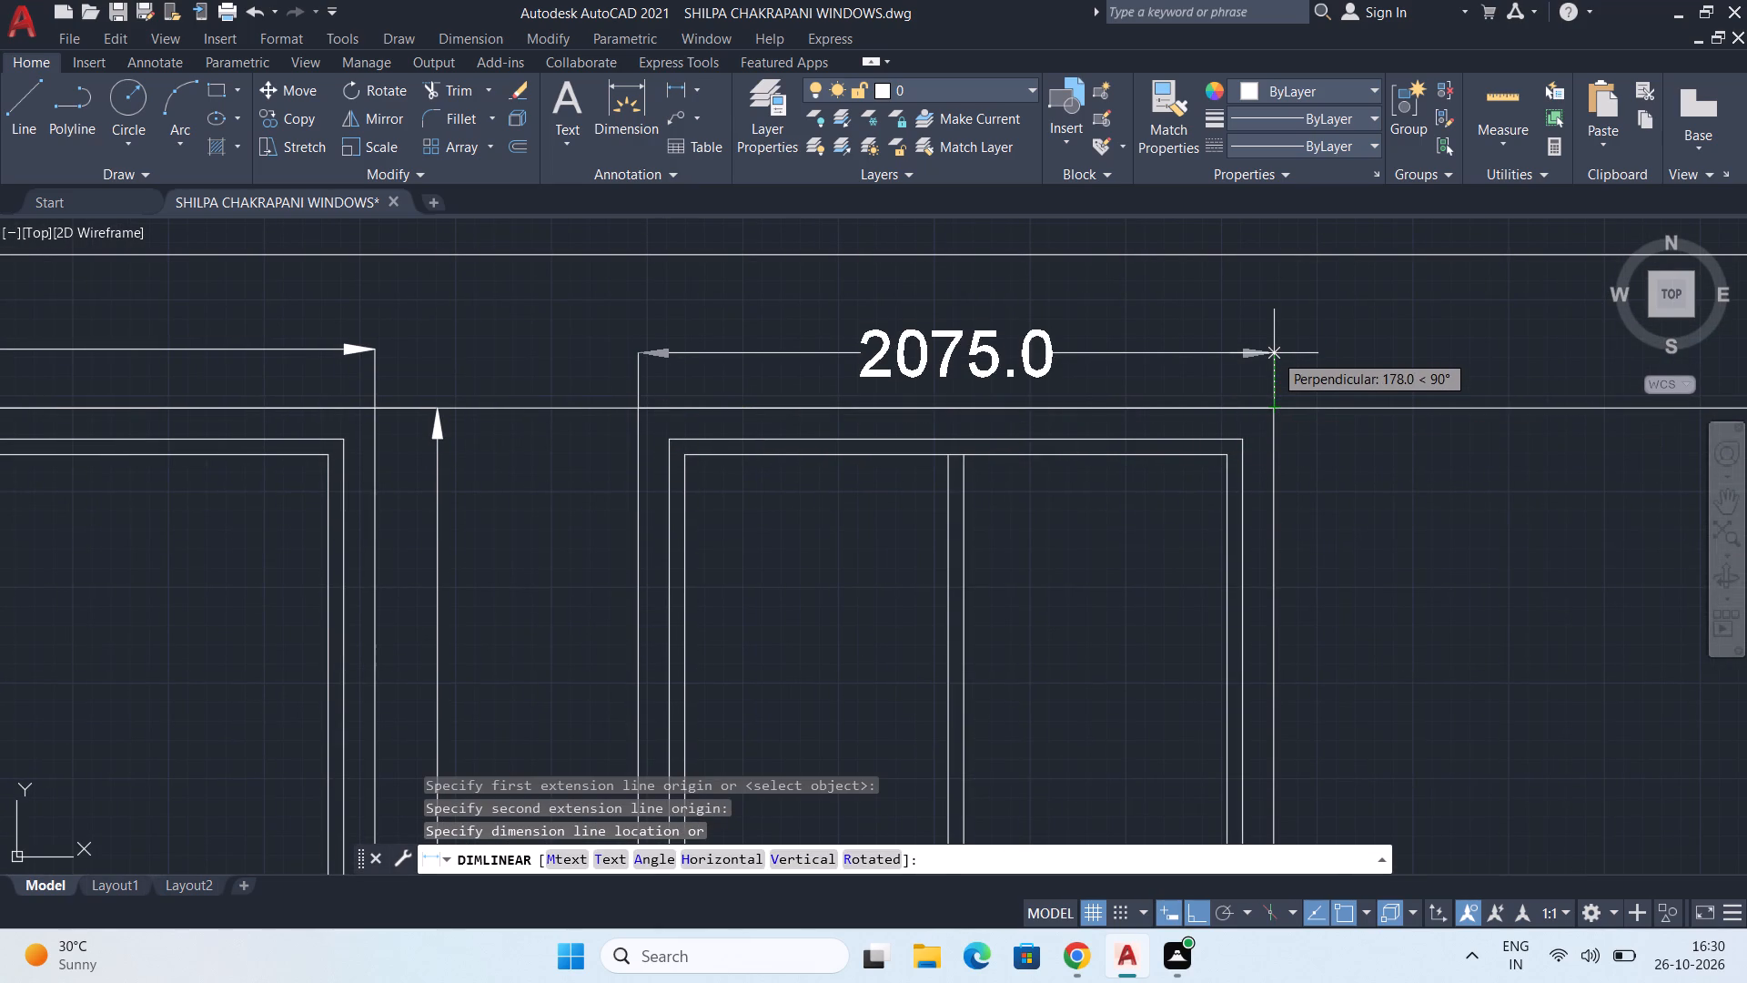
left_click(1274, 353)
Add a linear dimension for the new window's overall height, placed about 208 outside its right edge.
scroll(1308, 455, "down", 1)
middle_click_drag(1344, 563, 1239, 411)
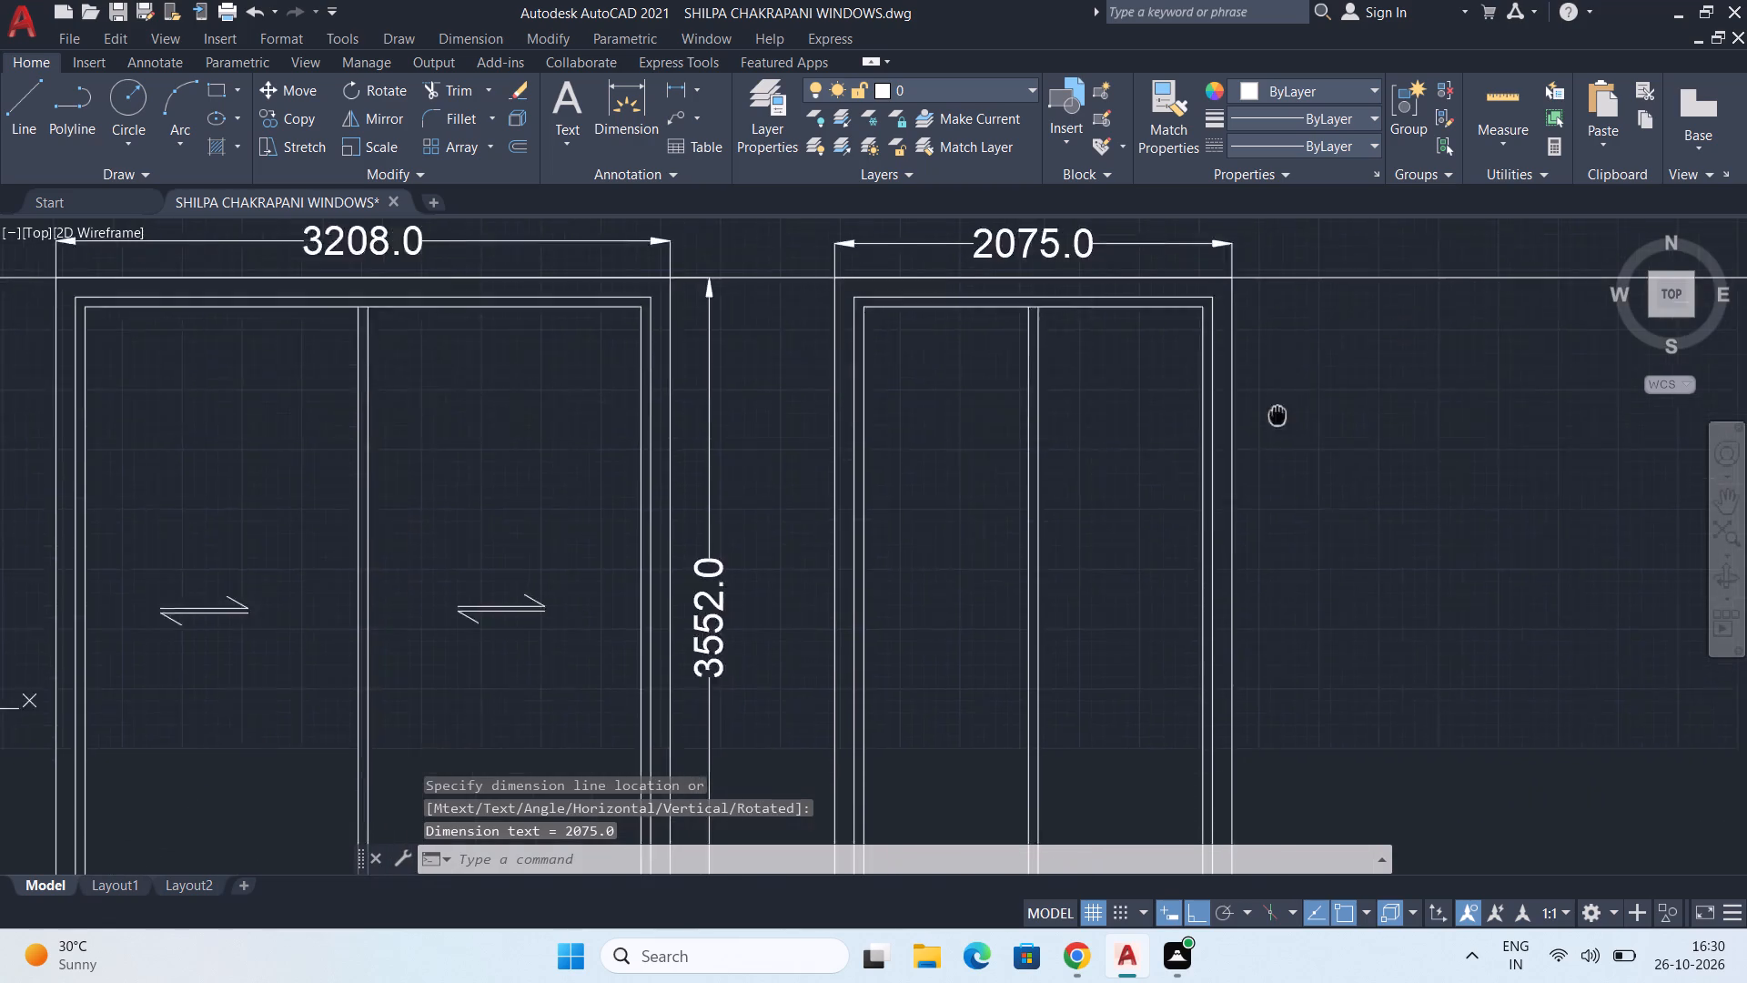
middle_click_drag(1239, 411, 1012, 391)
key("space")
left_click(953, 255)
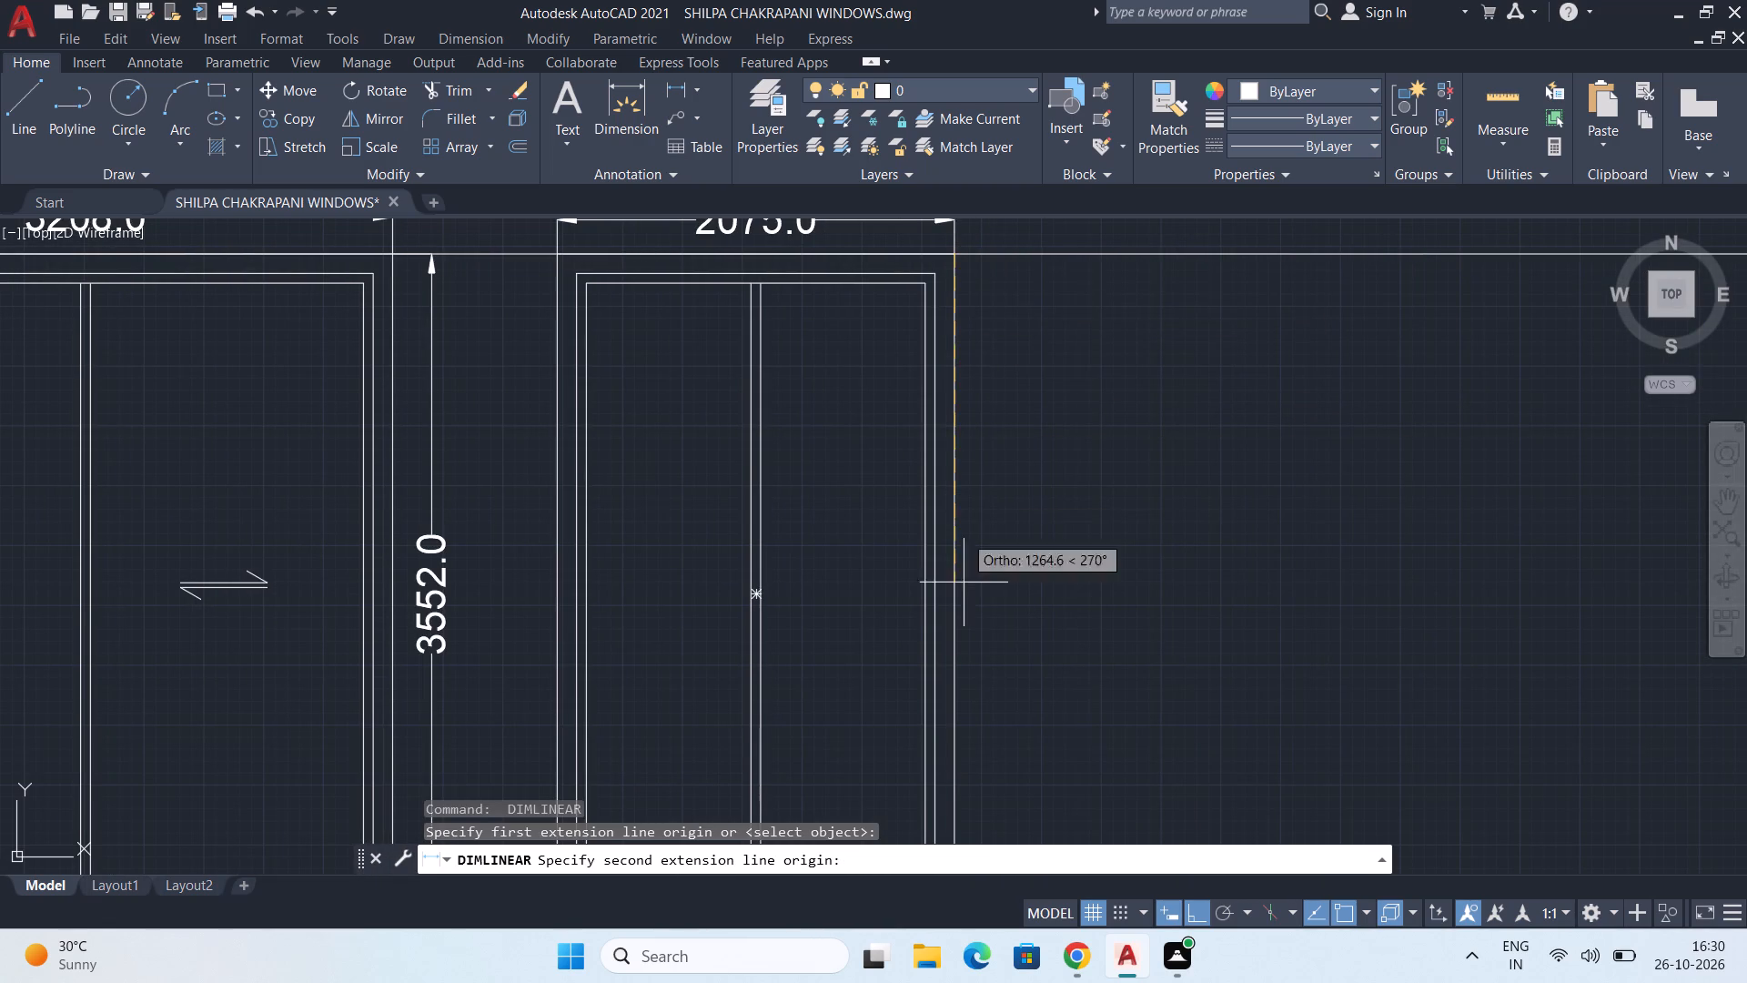
middle_click_drag(972, 614, 986, 481)
scroll(974, 797, "down", 1)
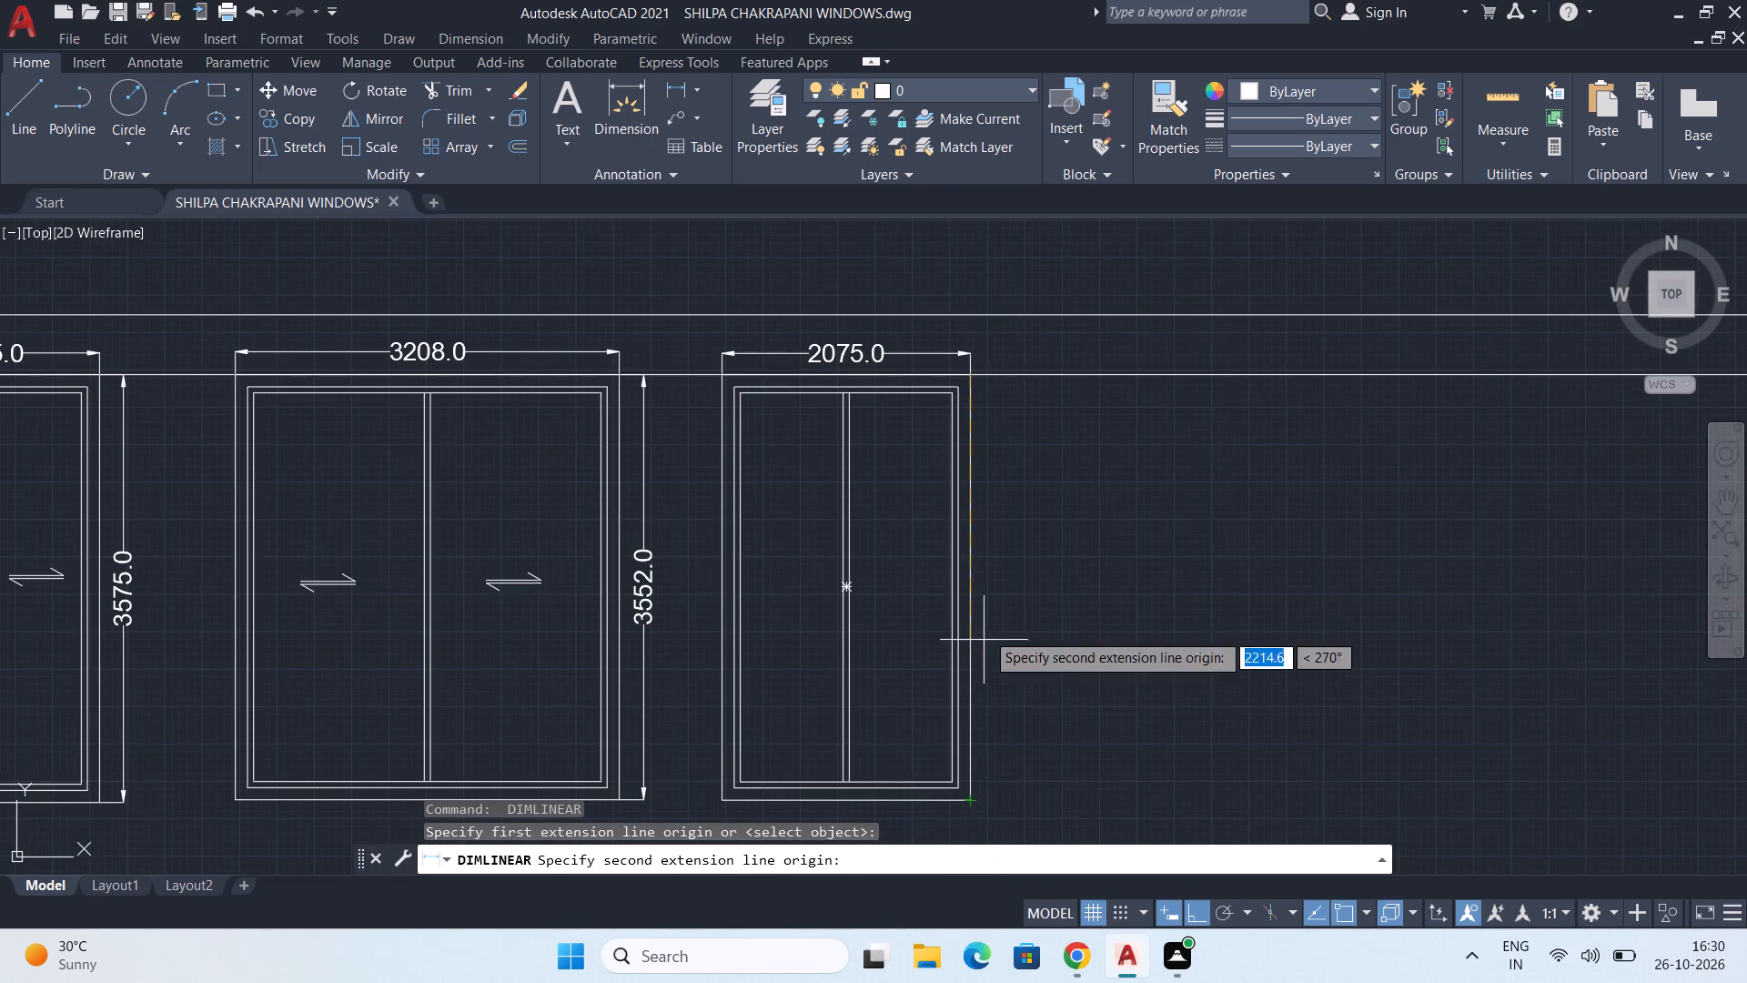
middle_click_drag(982, 741, 983, 612)
scroll(977, 644, "up", 2)
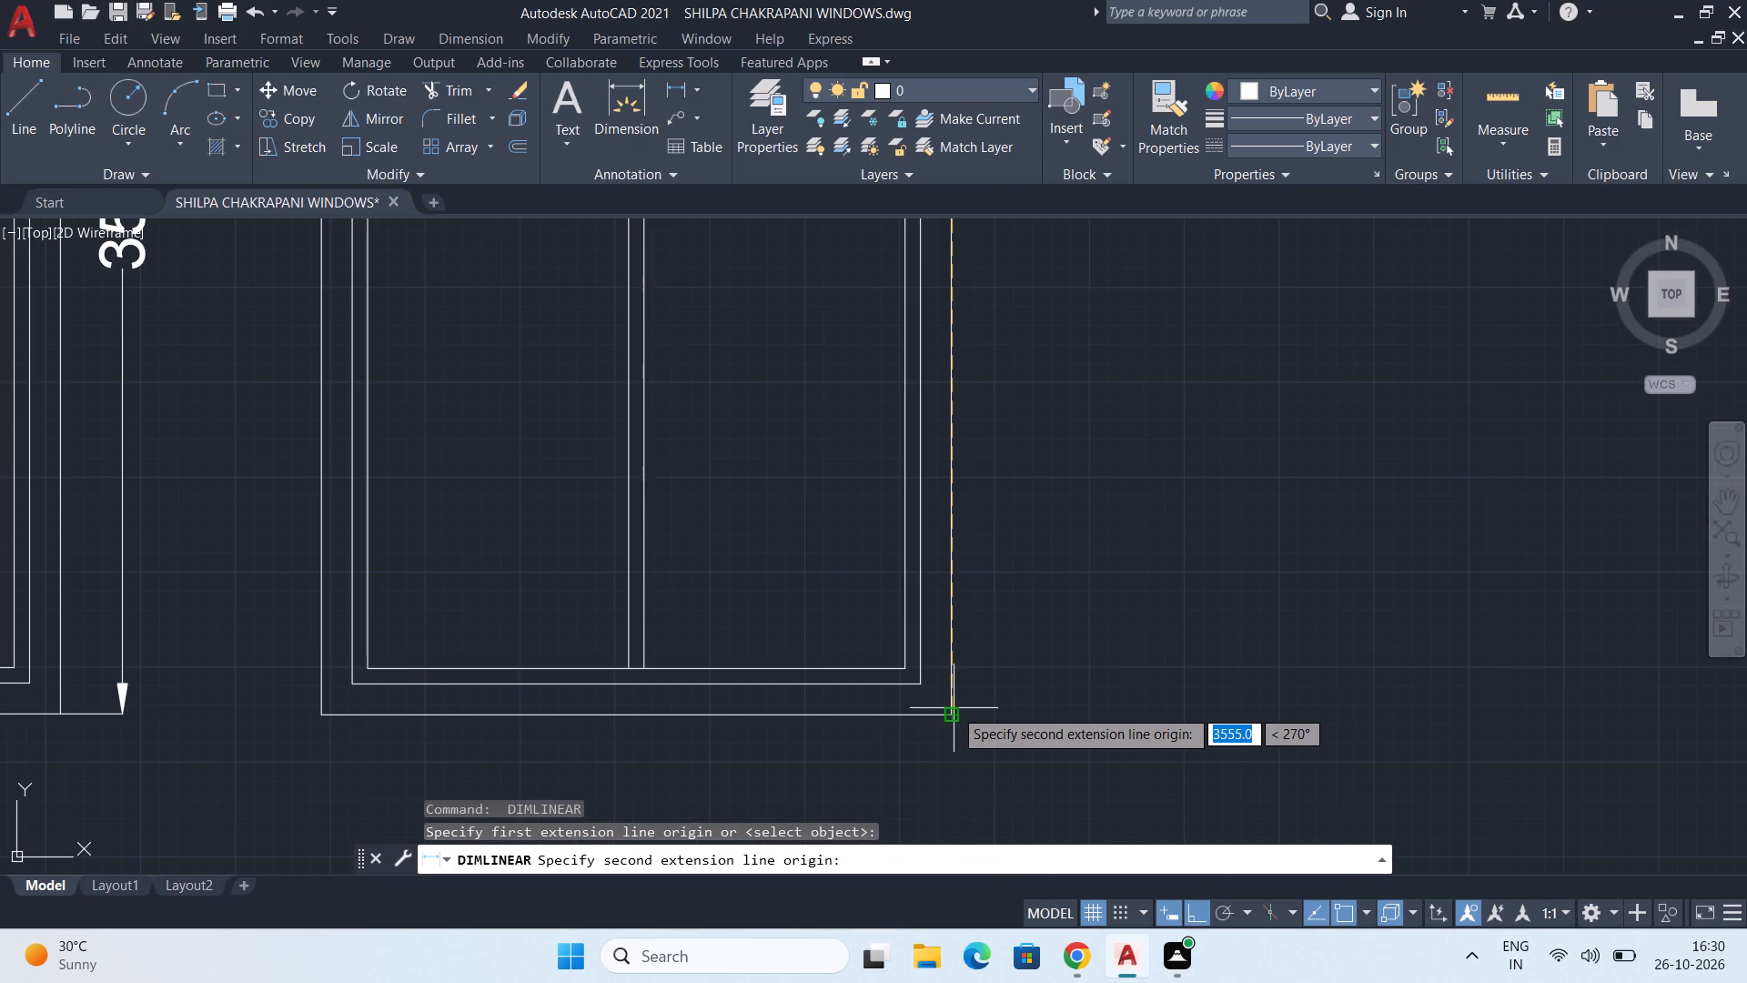
left_click(954, 714)
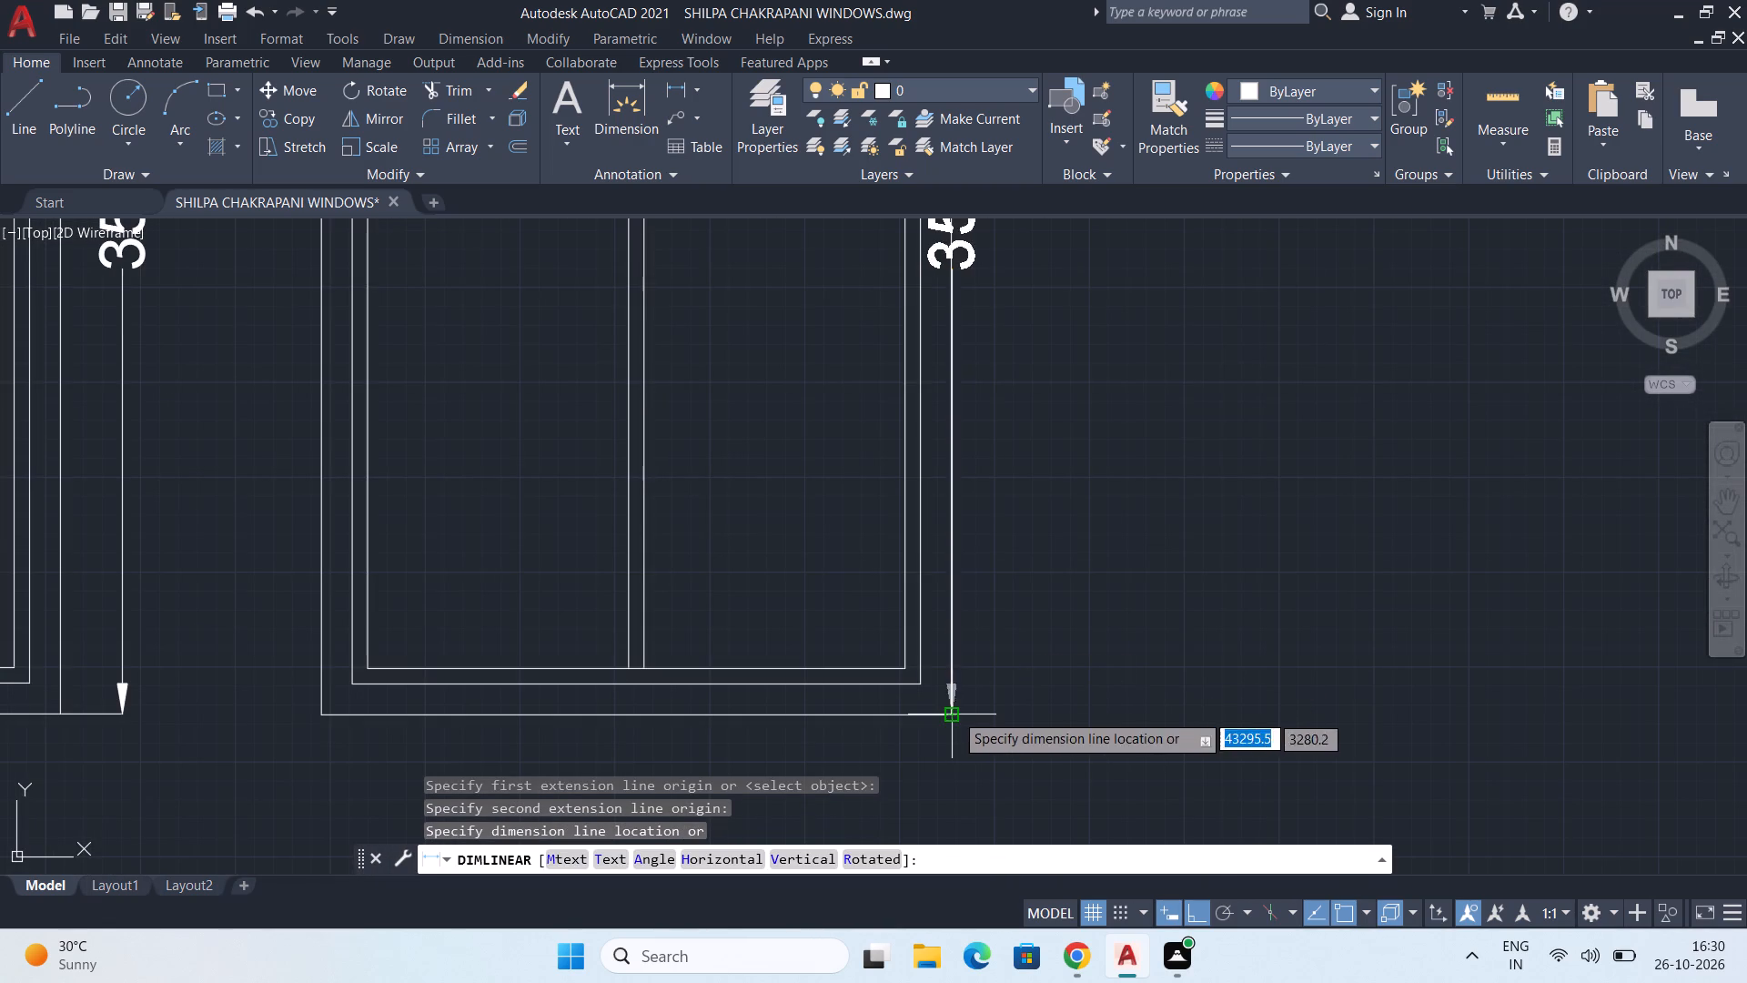
scroll(965, 704, "down", 2)
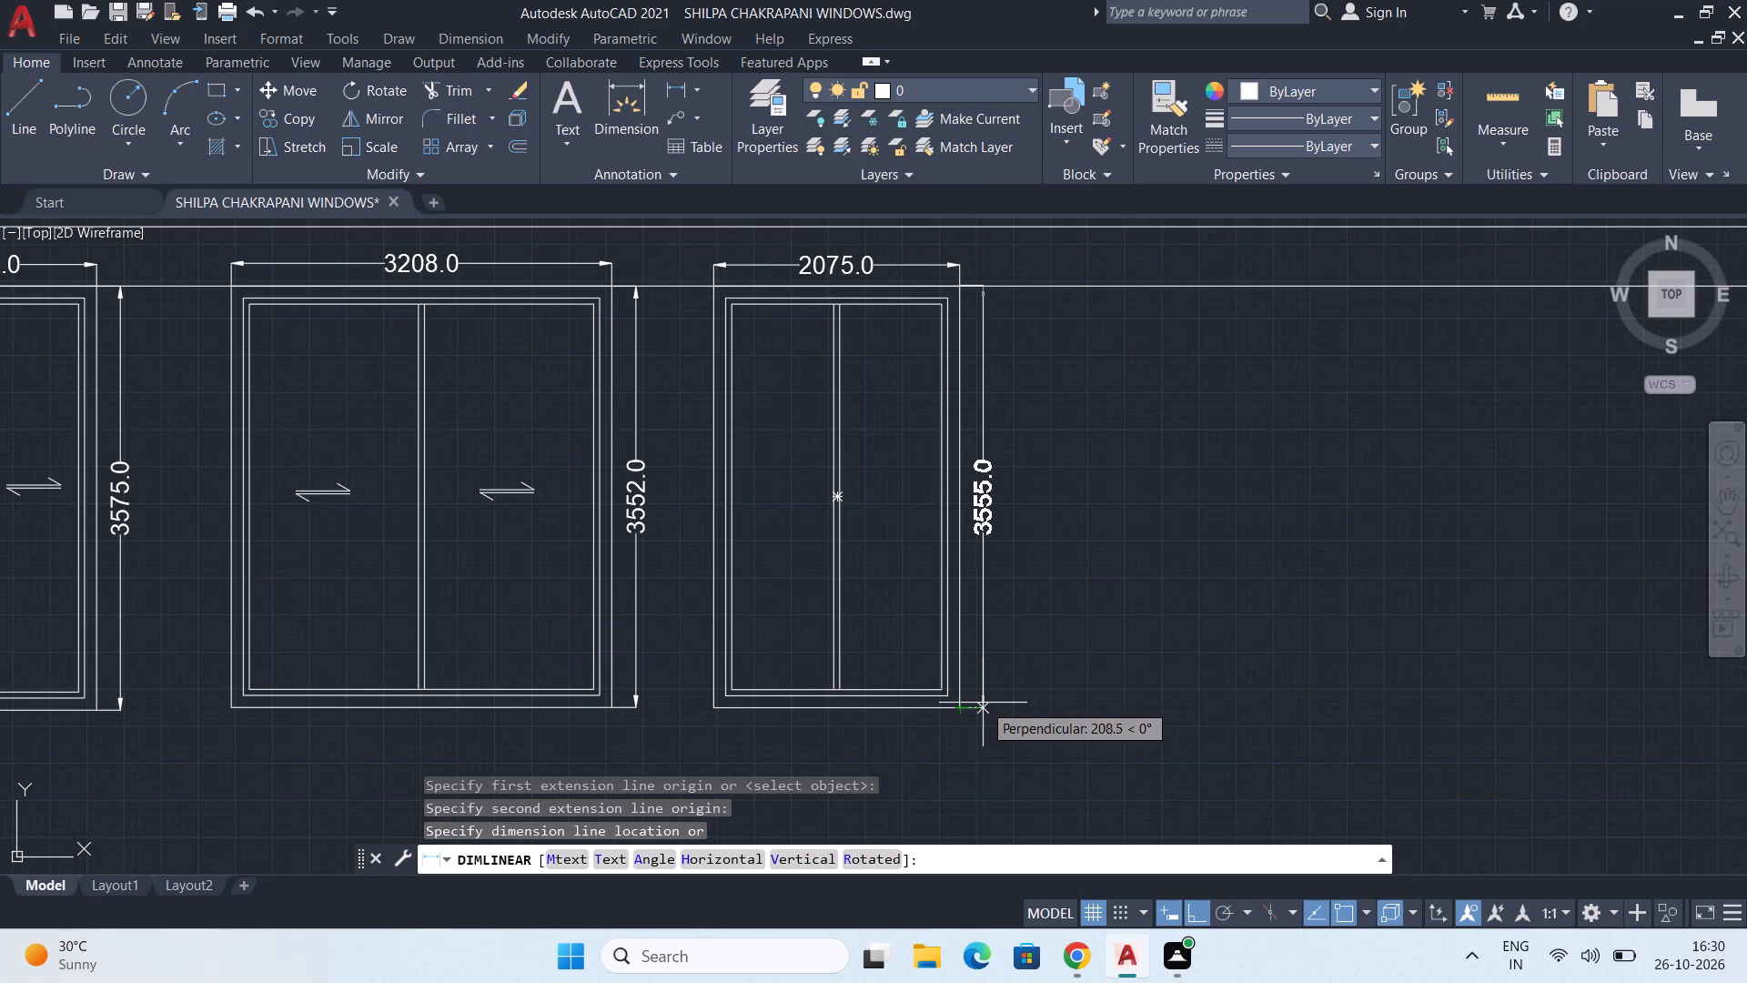
left_click(983, 703)
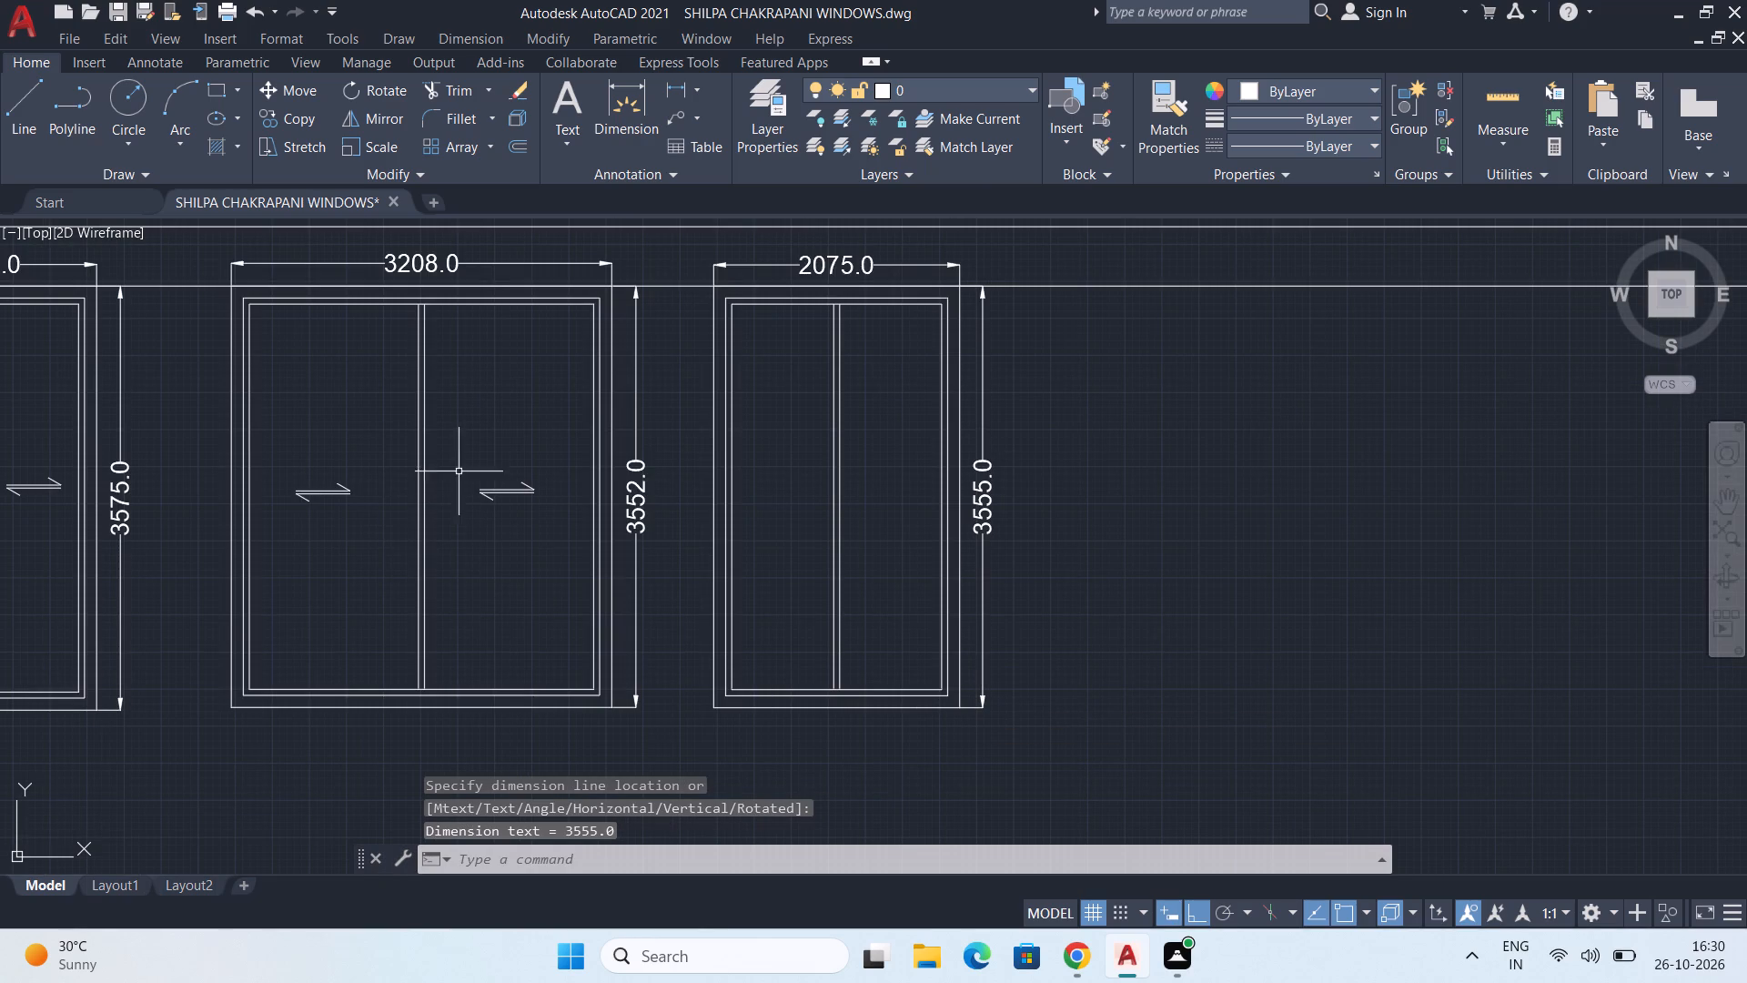
Copy the sliding-arrow mark from the 3208-wide window's right pane horizontally into both panes of the new 2075-wide window.
left_click_drag(461, 457, 507, 488)
left_click(587, 583)
key("c")
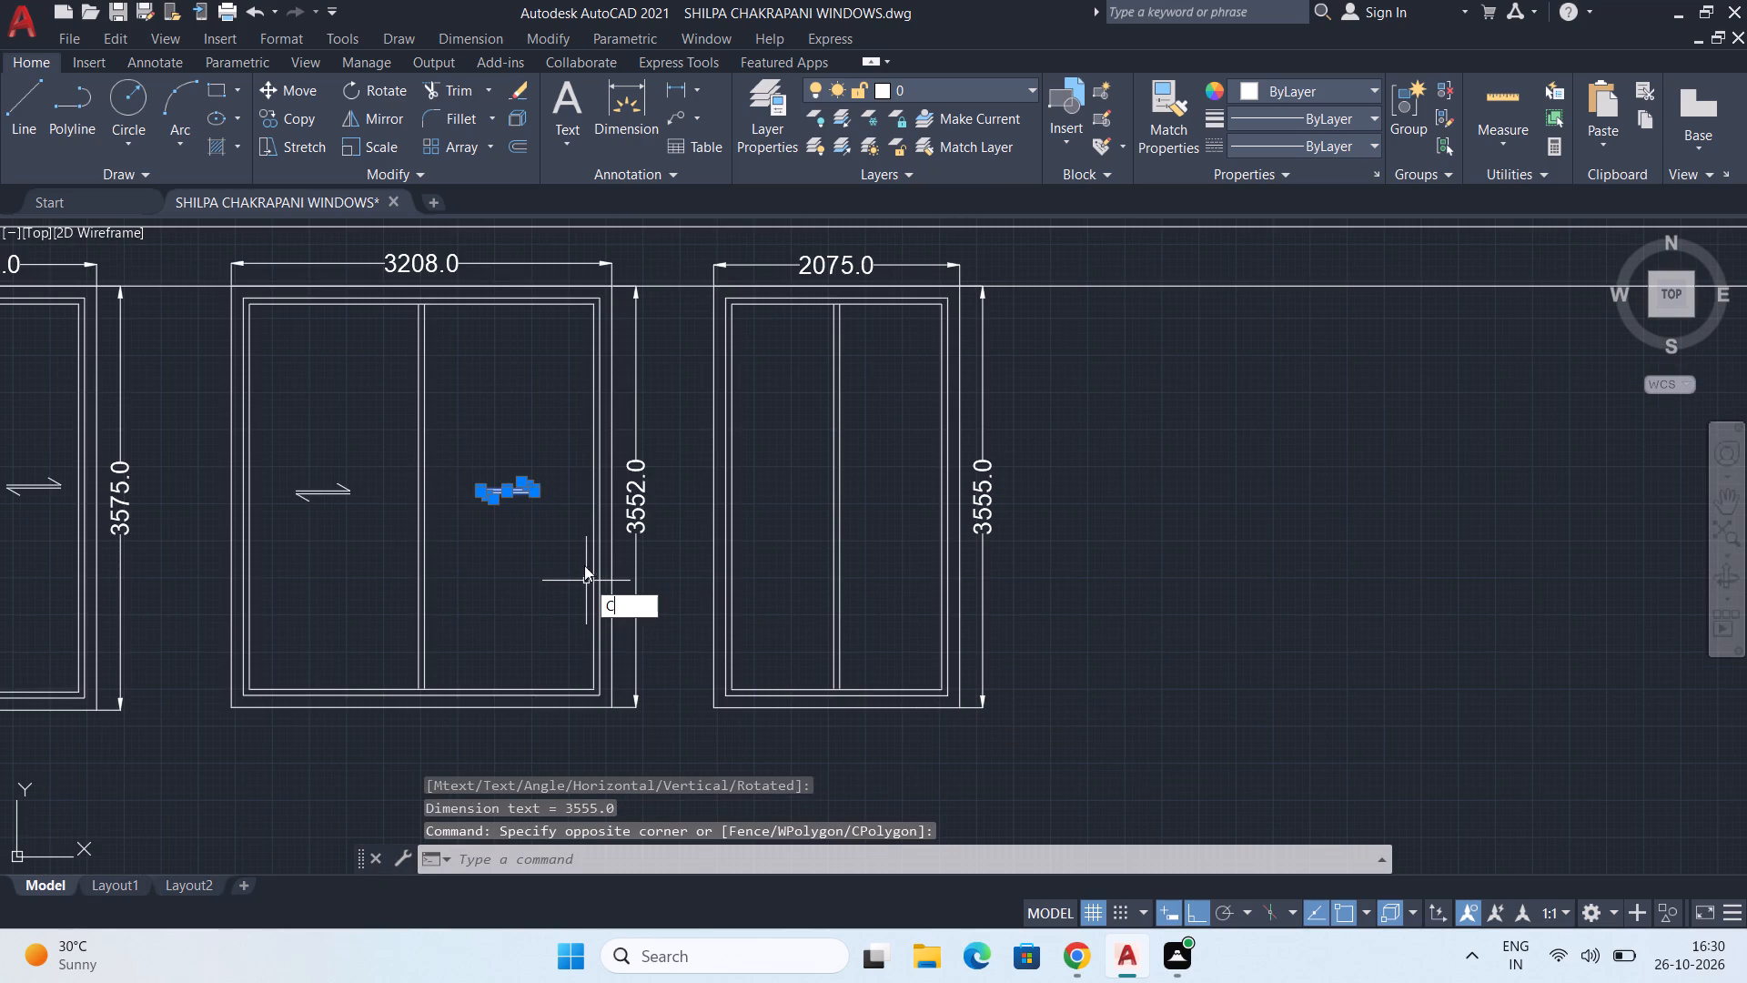
key("o")
key("Return")
left_click(506, 495)
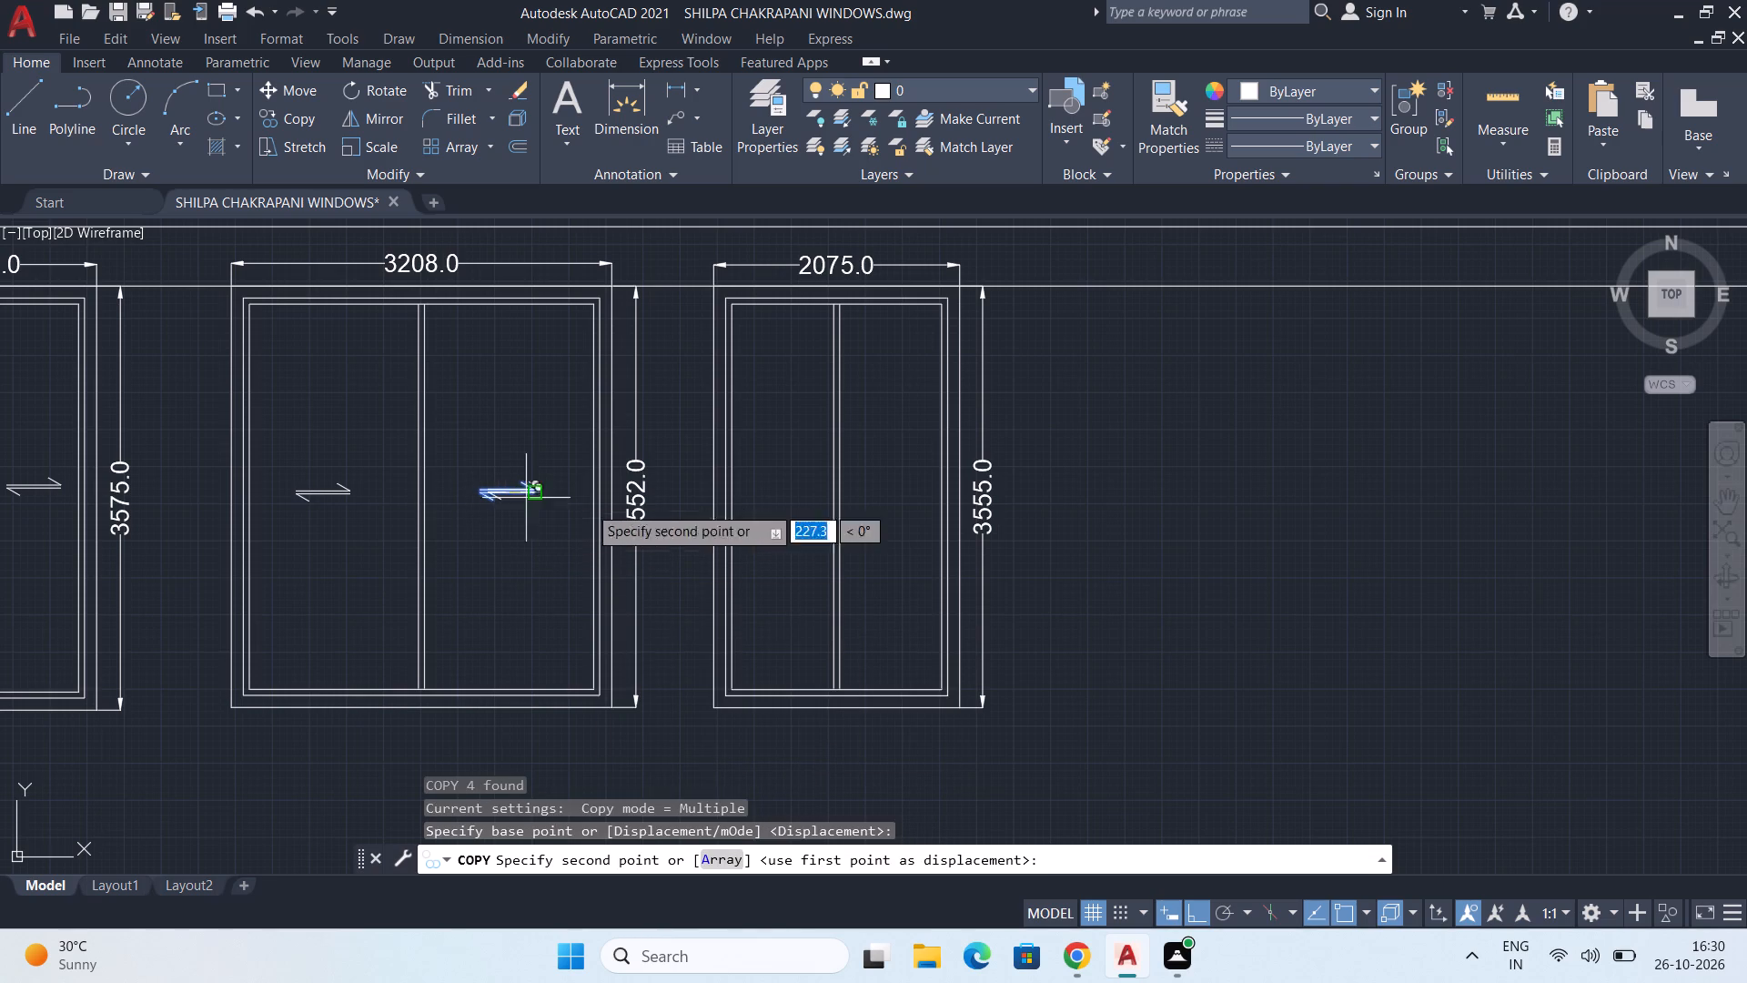
scroll(745, 506, "up", 1)
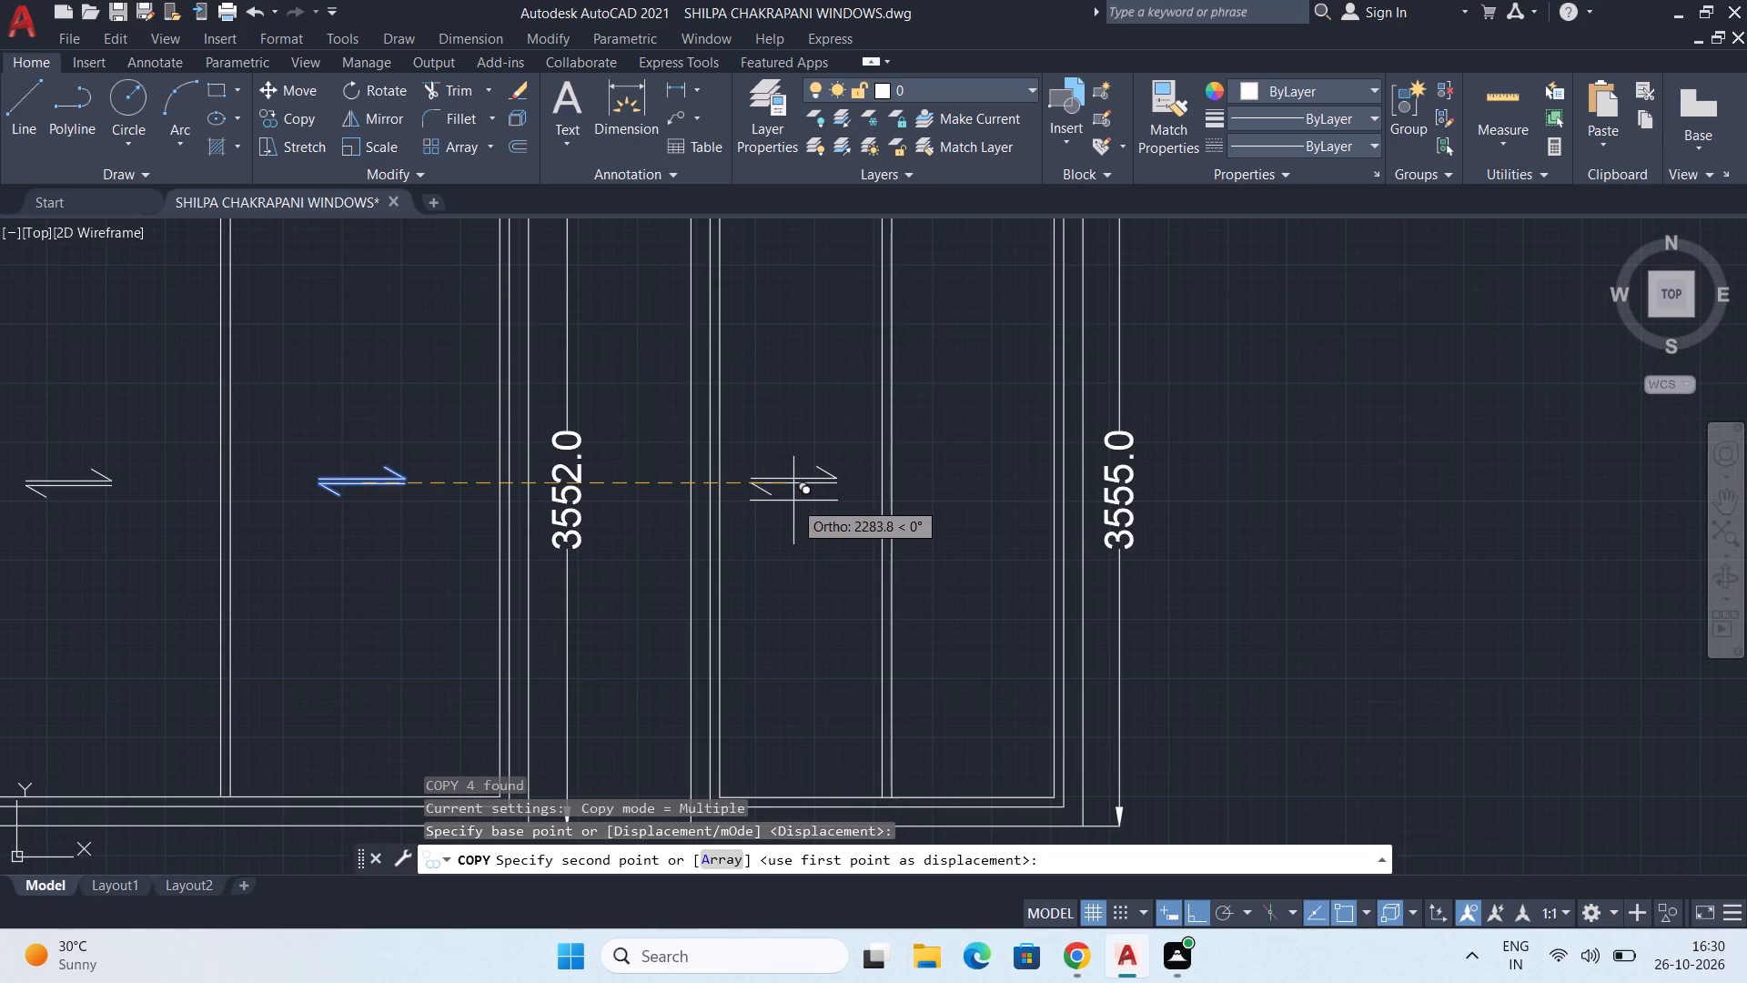
left_click(793, 501)
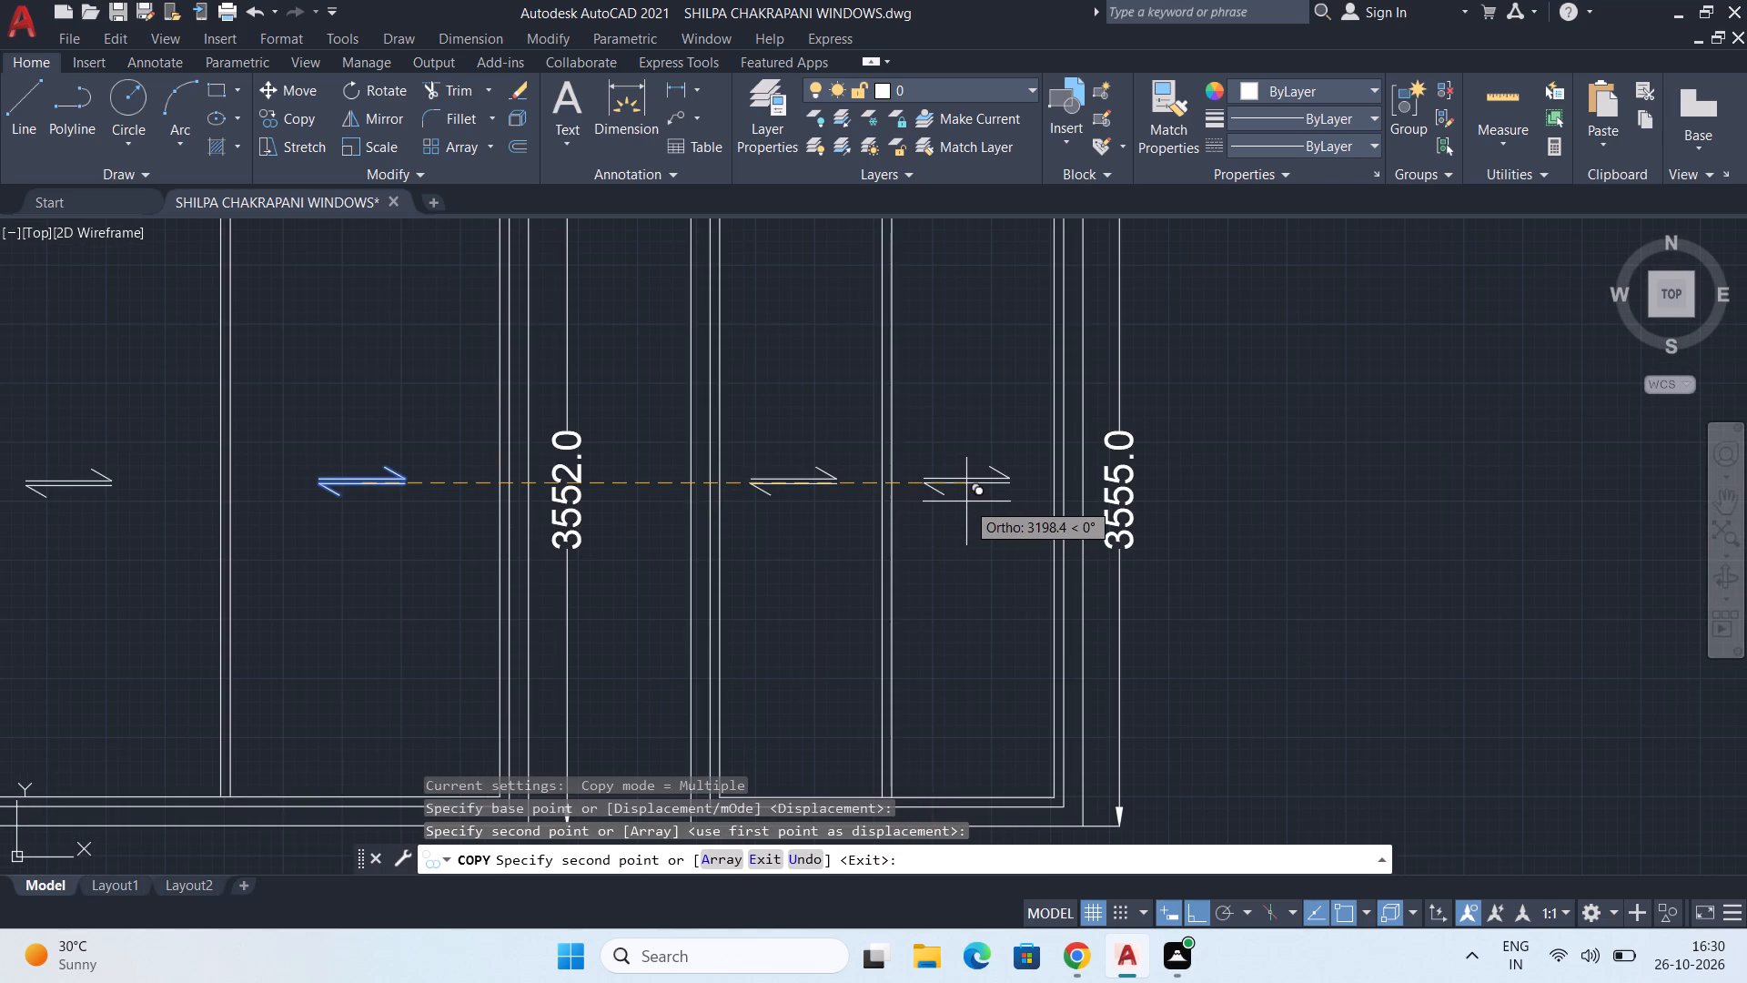
left_click(971, 502)
key("Escape")
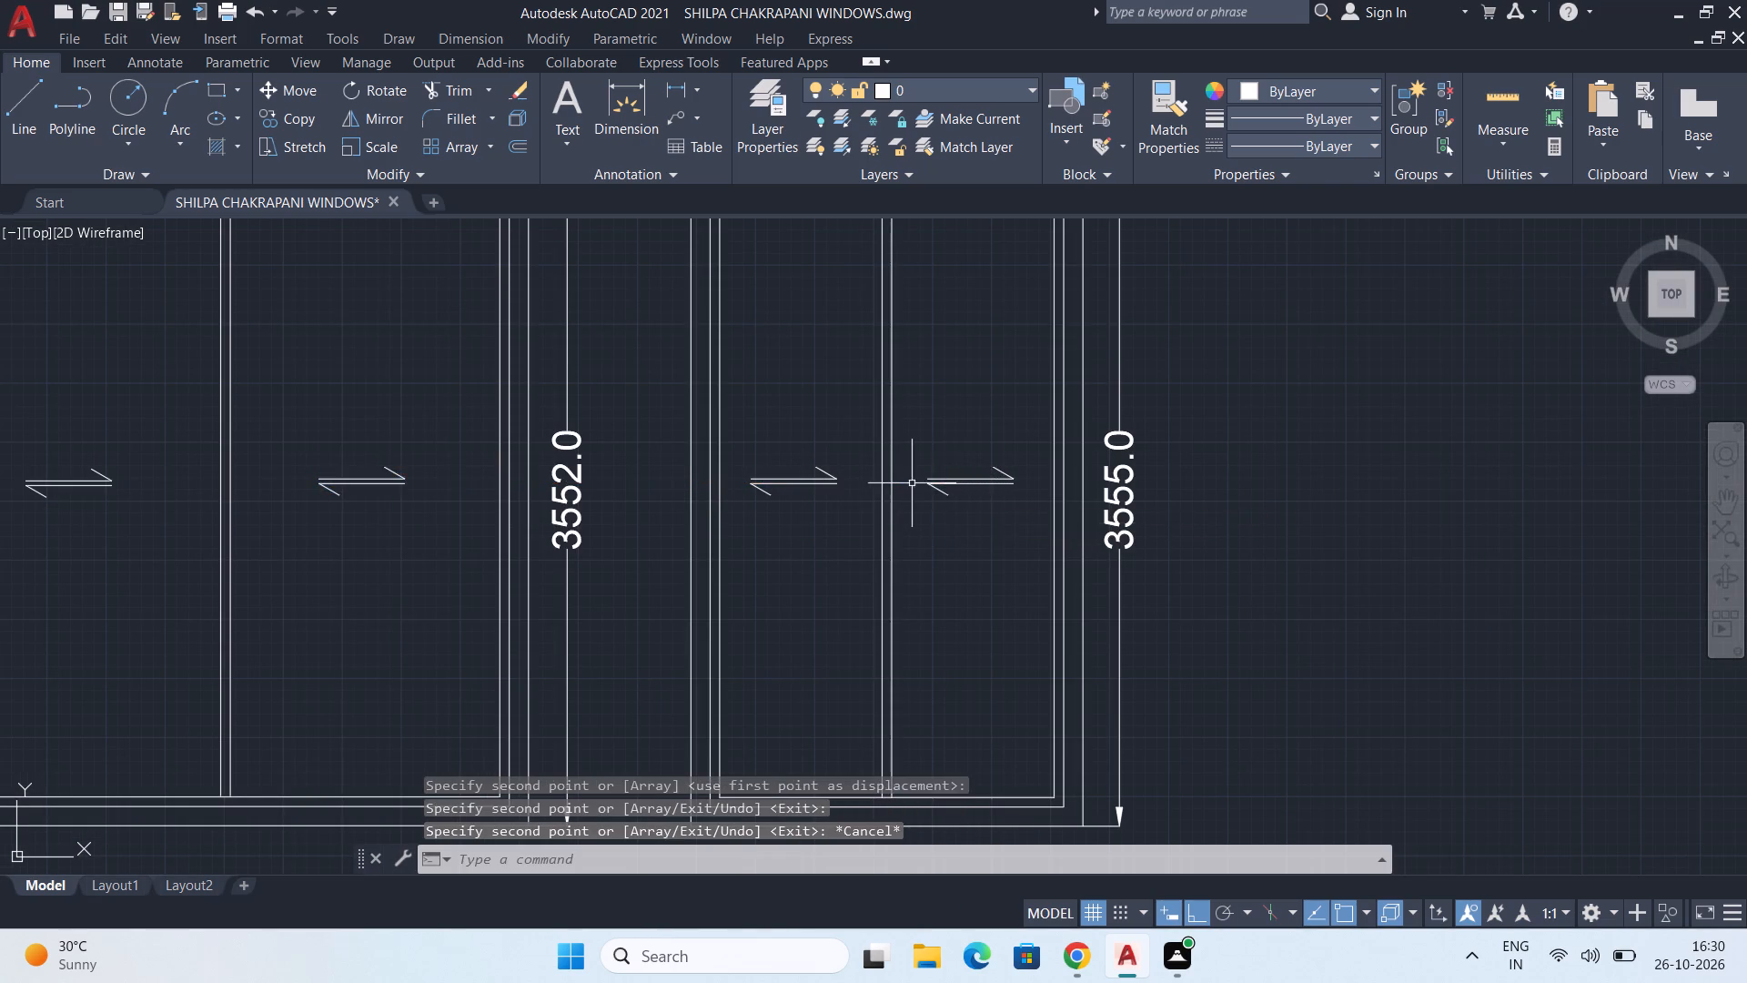
Copy the bottom row's two horizontal alignment lines straight down by about 6471 to start a new row below the windows.
scroll(907, 491, "down", 1)
middle_click_drag(917, 576, 890, 557)
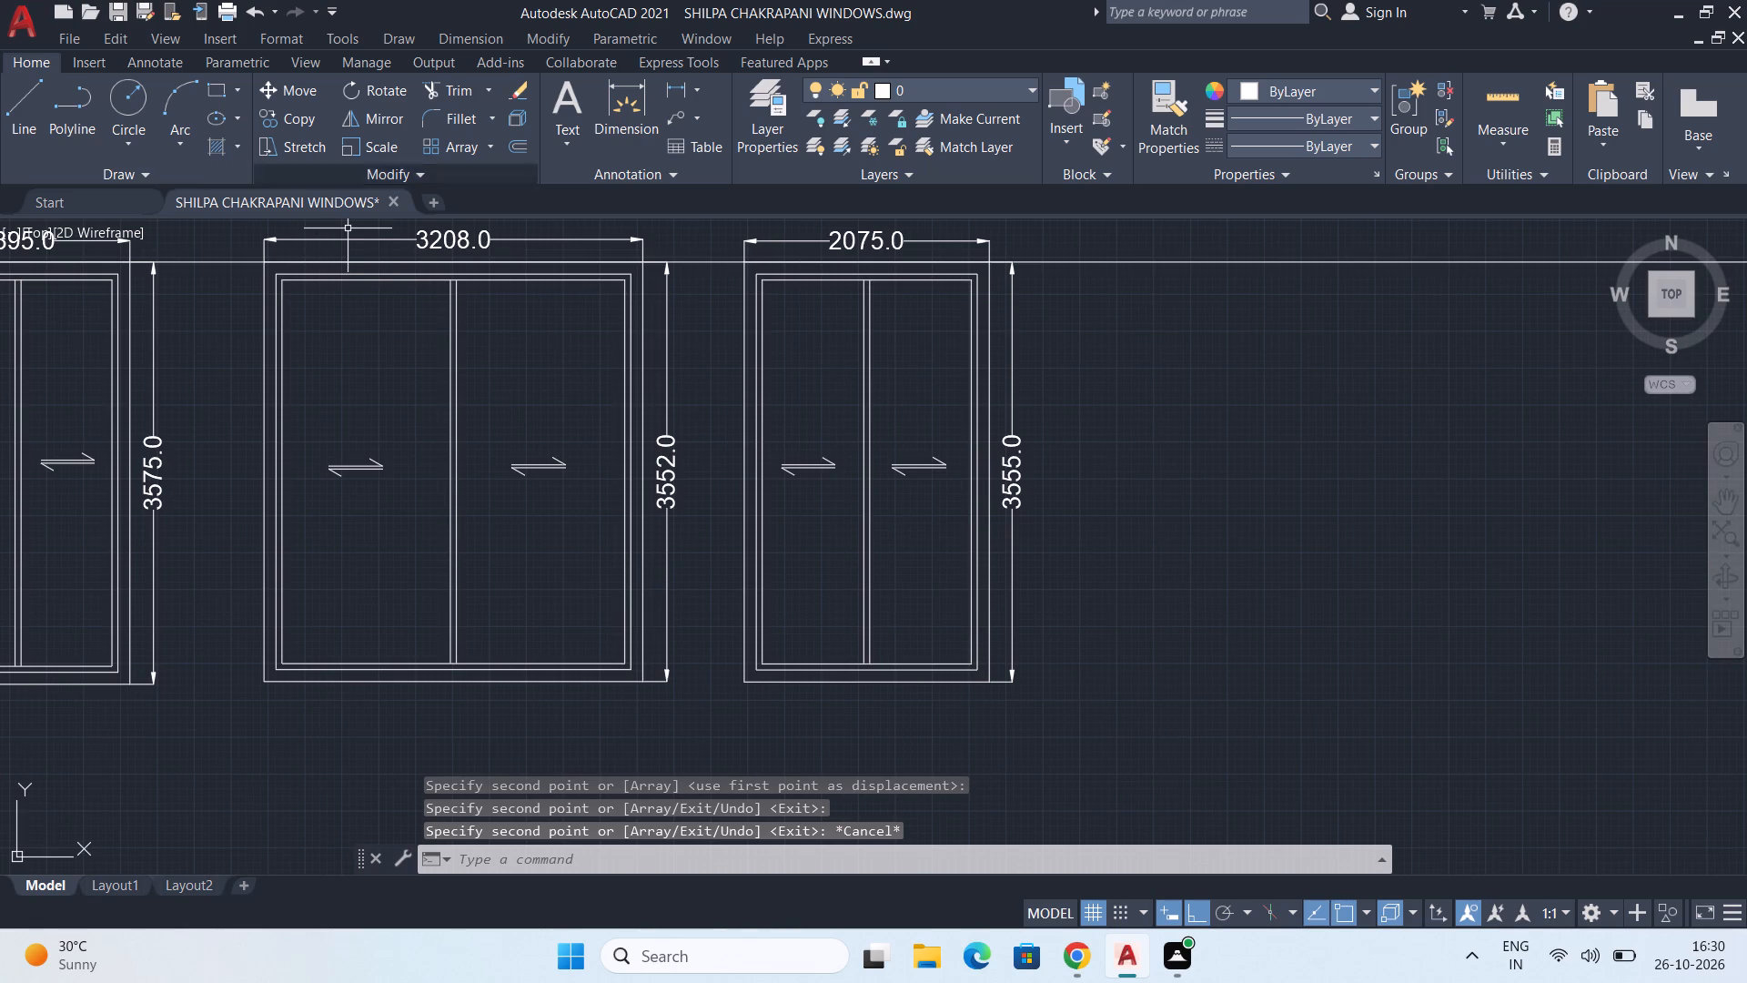
scroll(1128, 510, "down", 3)
scroll(1271, 611, "down", 2)
middle_click_drag(1271, 611, 1259, 621)
scroll(1226, 609, "up", 1)
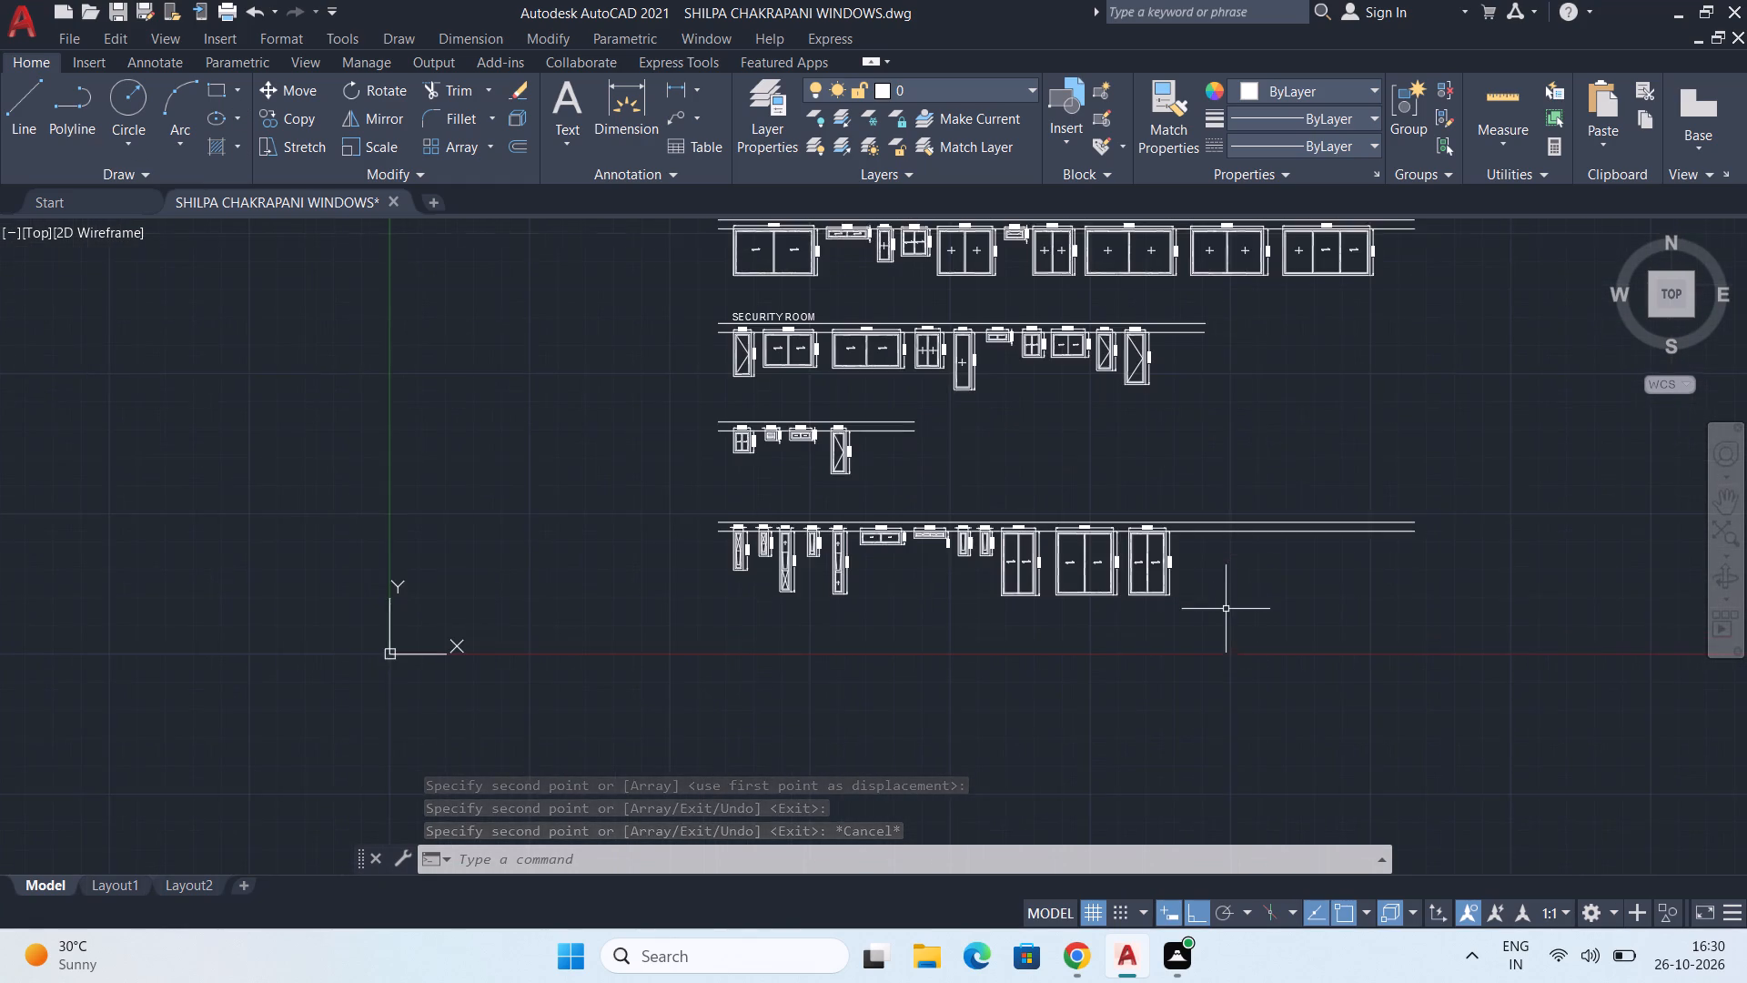
middle_click_drag(1228, 614, 1166, 587)
scroll(1146, 541, "up", 2)
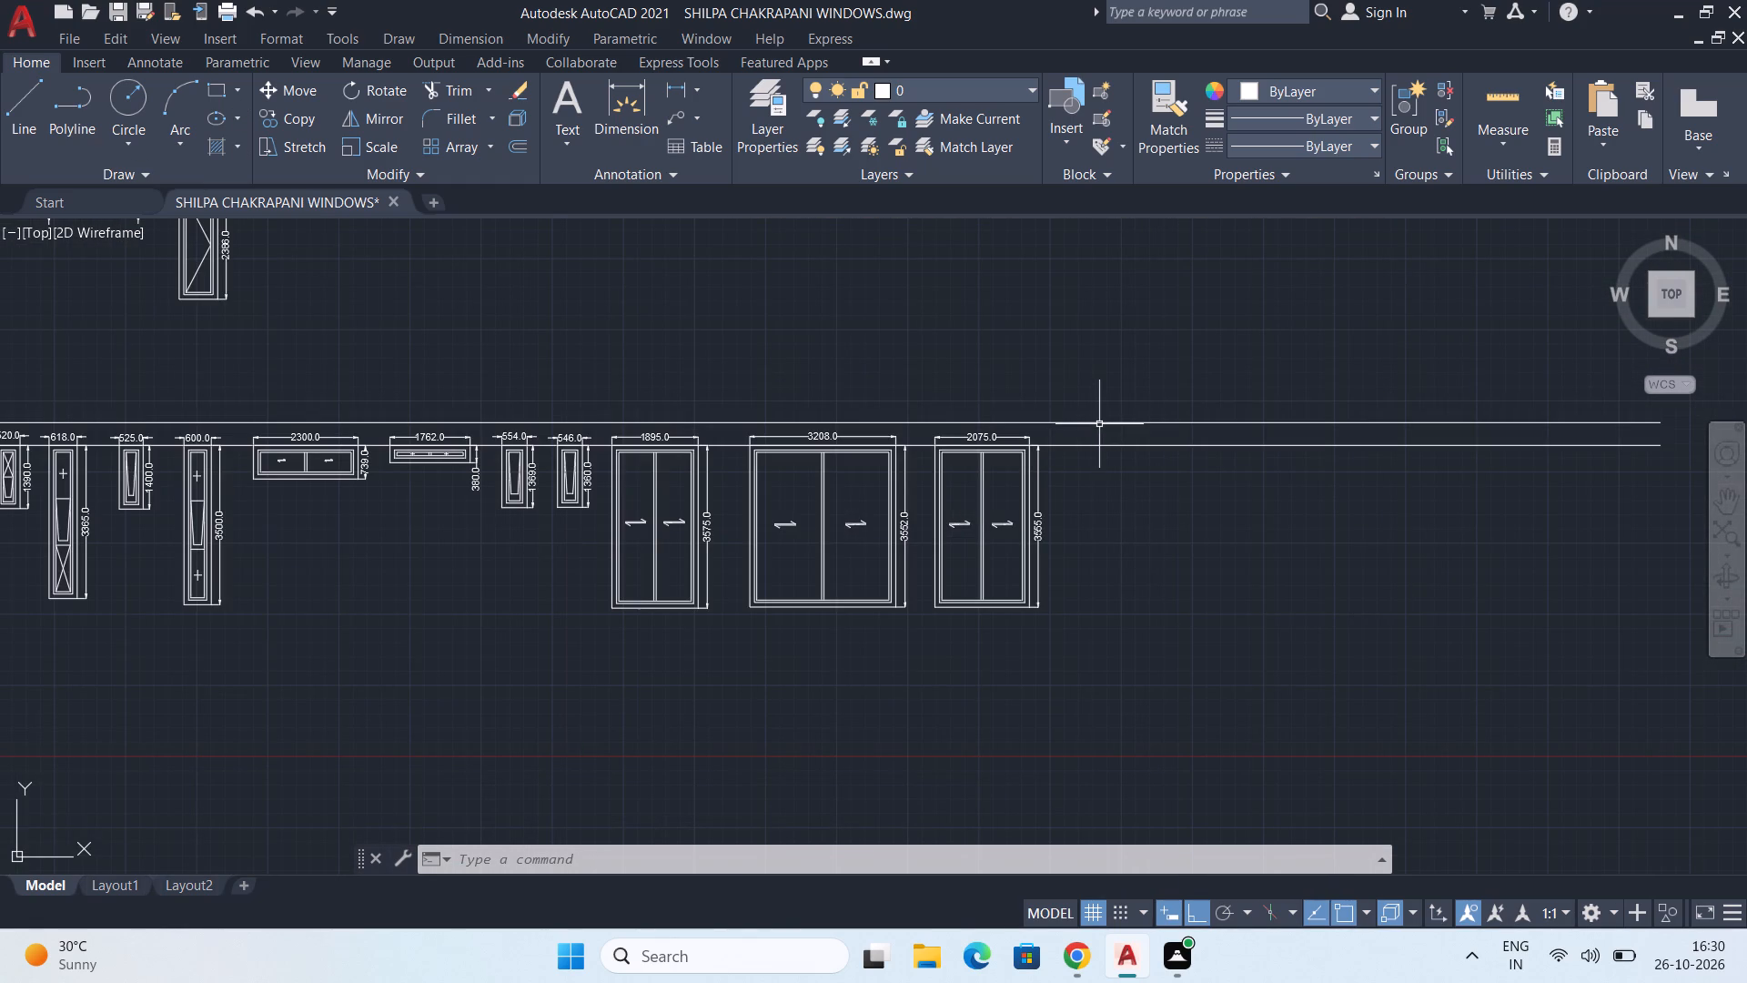
left_click(1099, 424)
left_click(1101, 446)
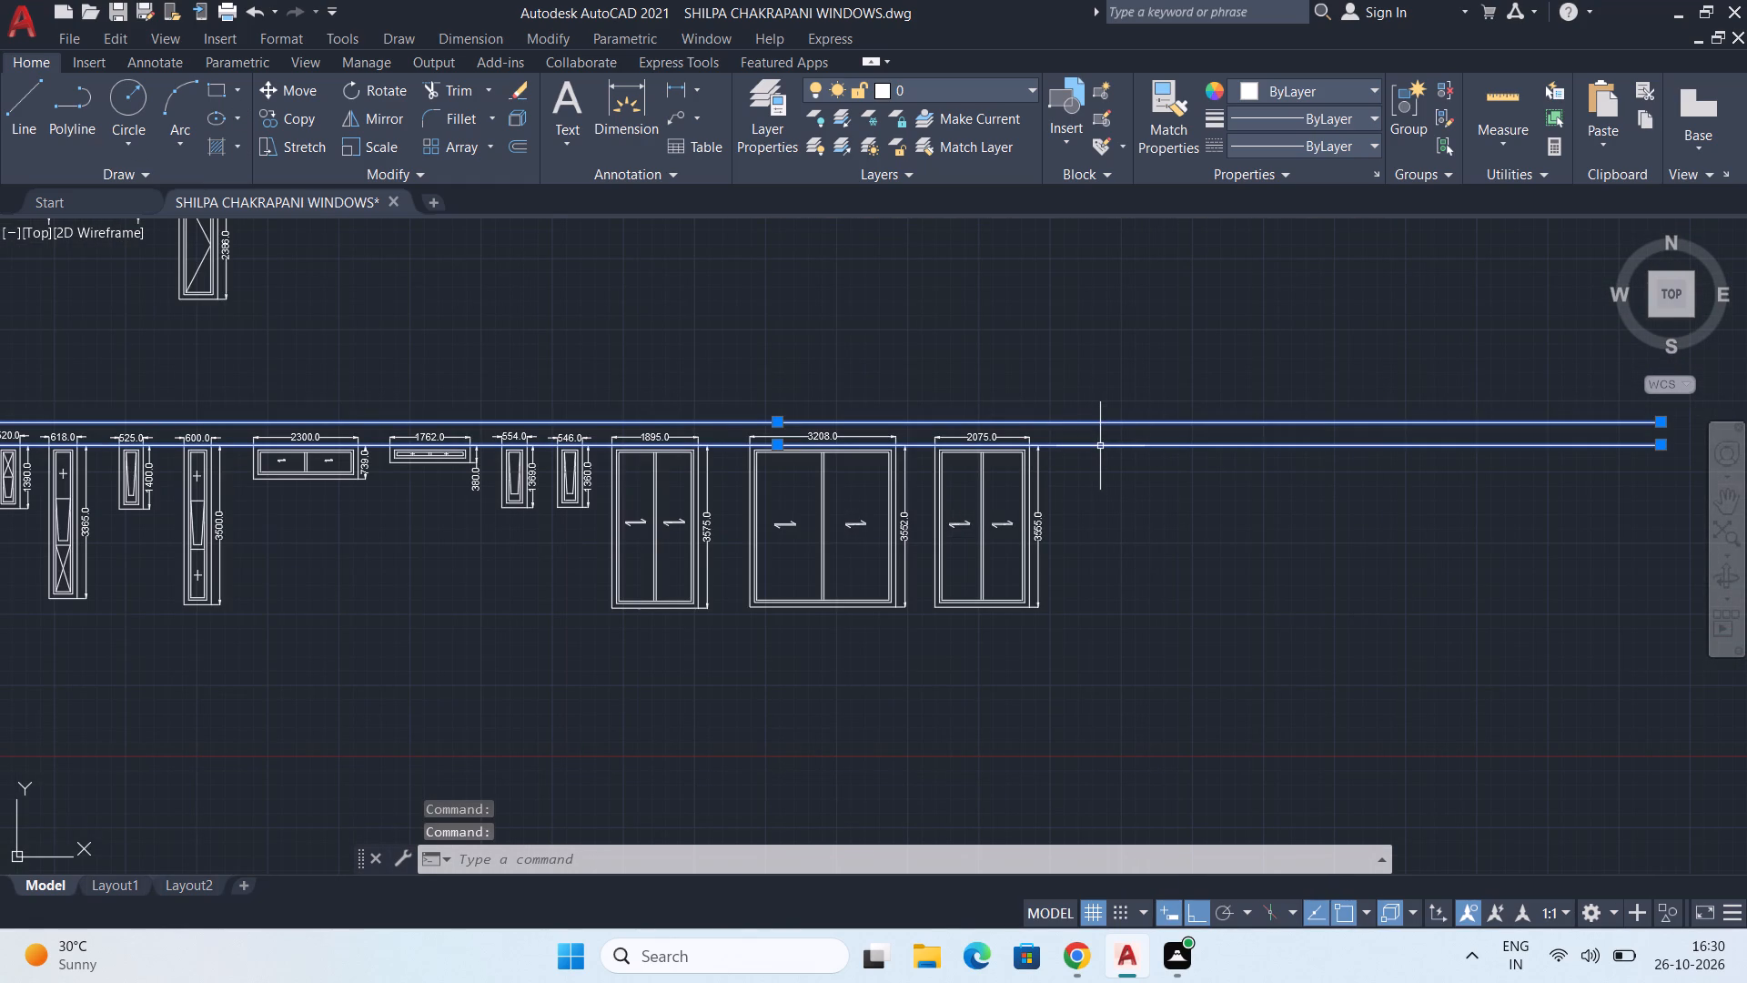
key("c")
key("o")
key("Return")
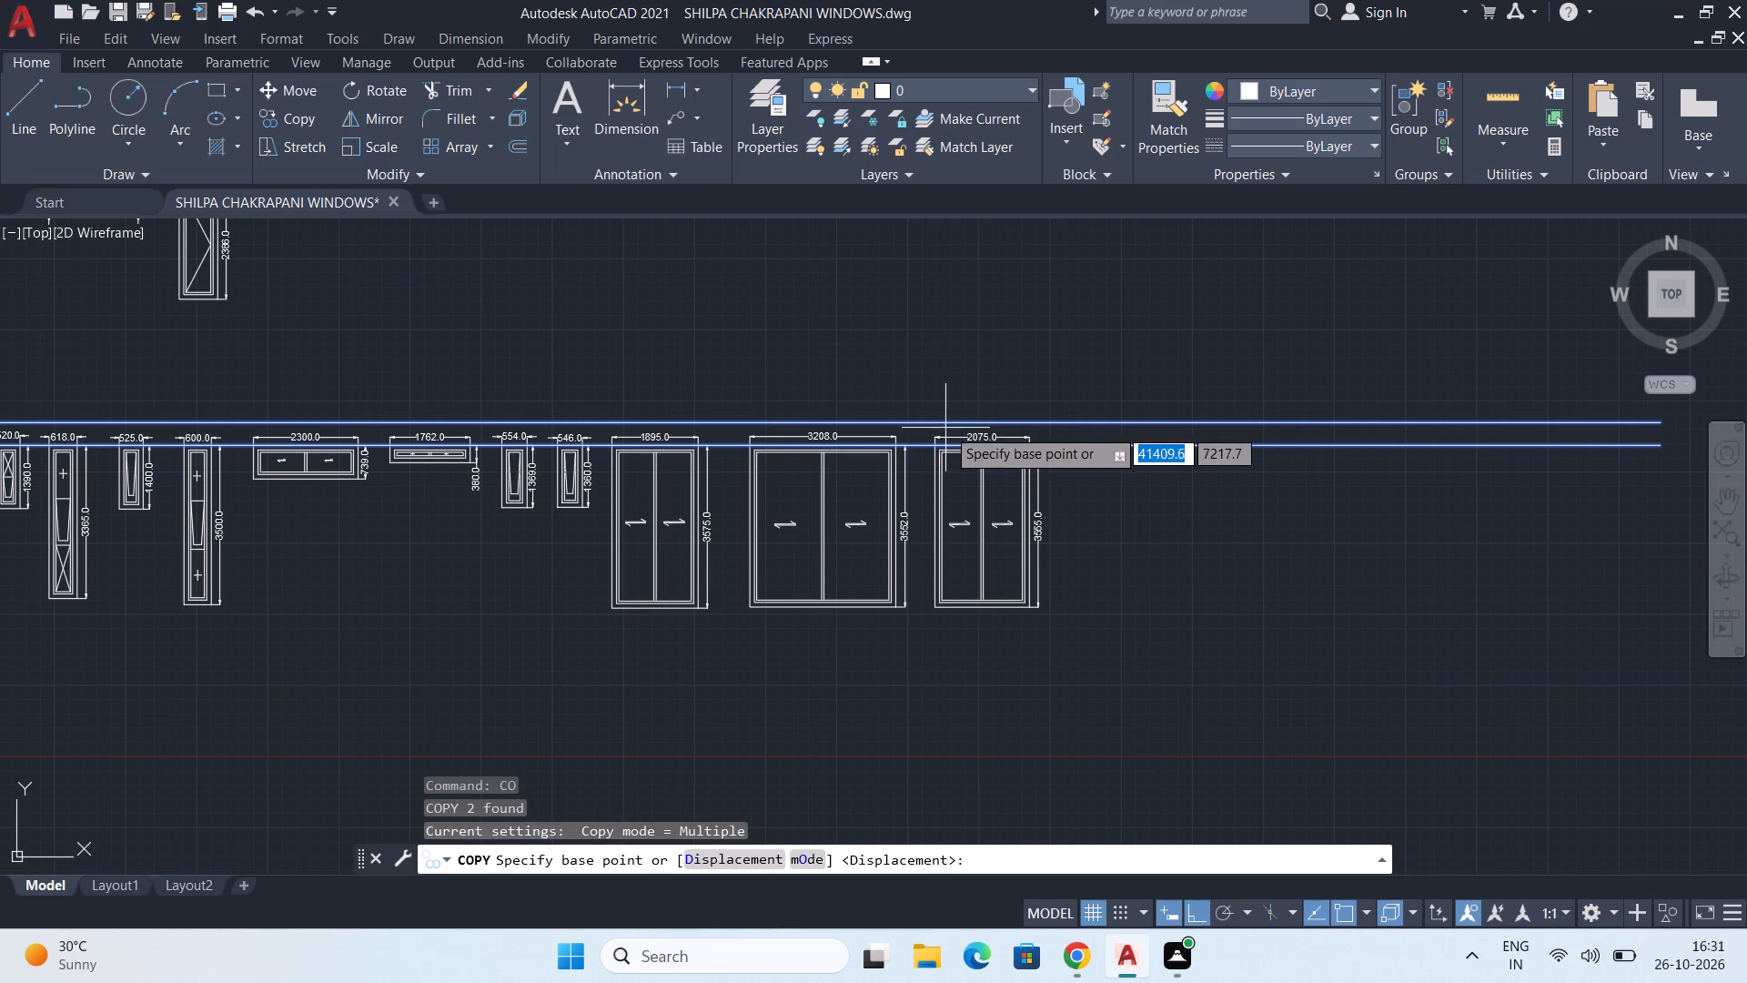
left_click(927, 420)
scroll(935, 592, "down", 1)
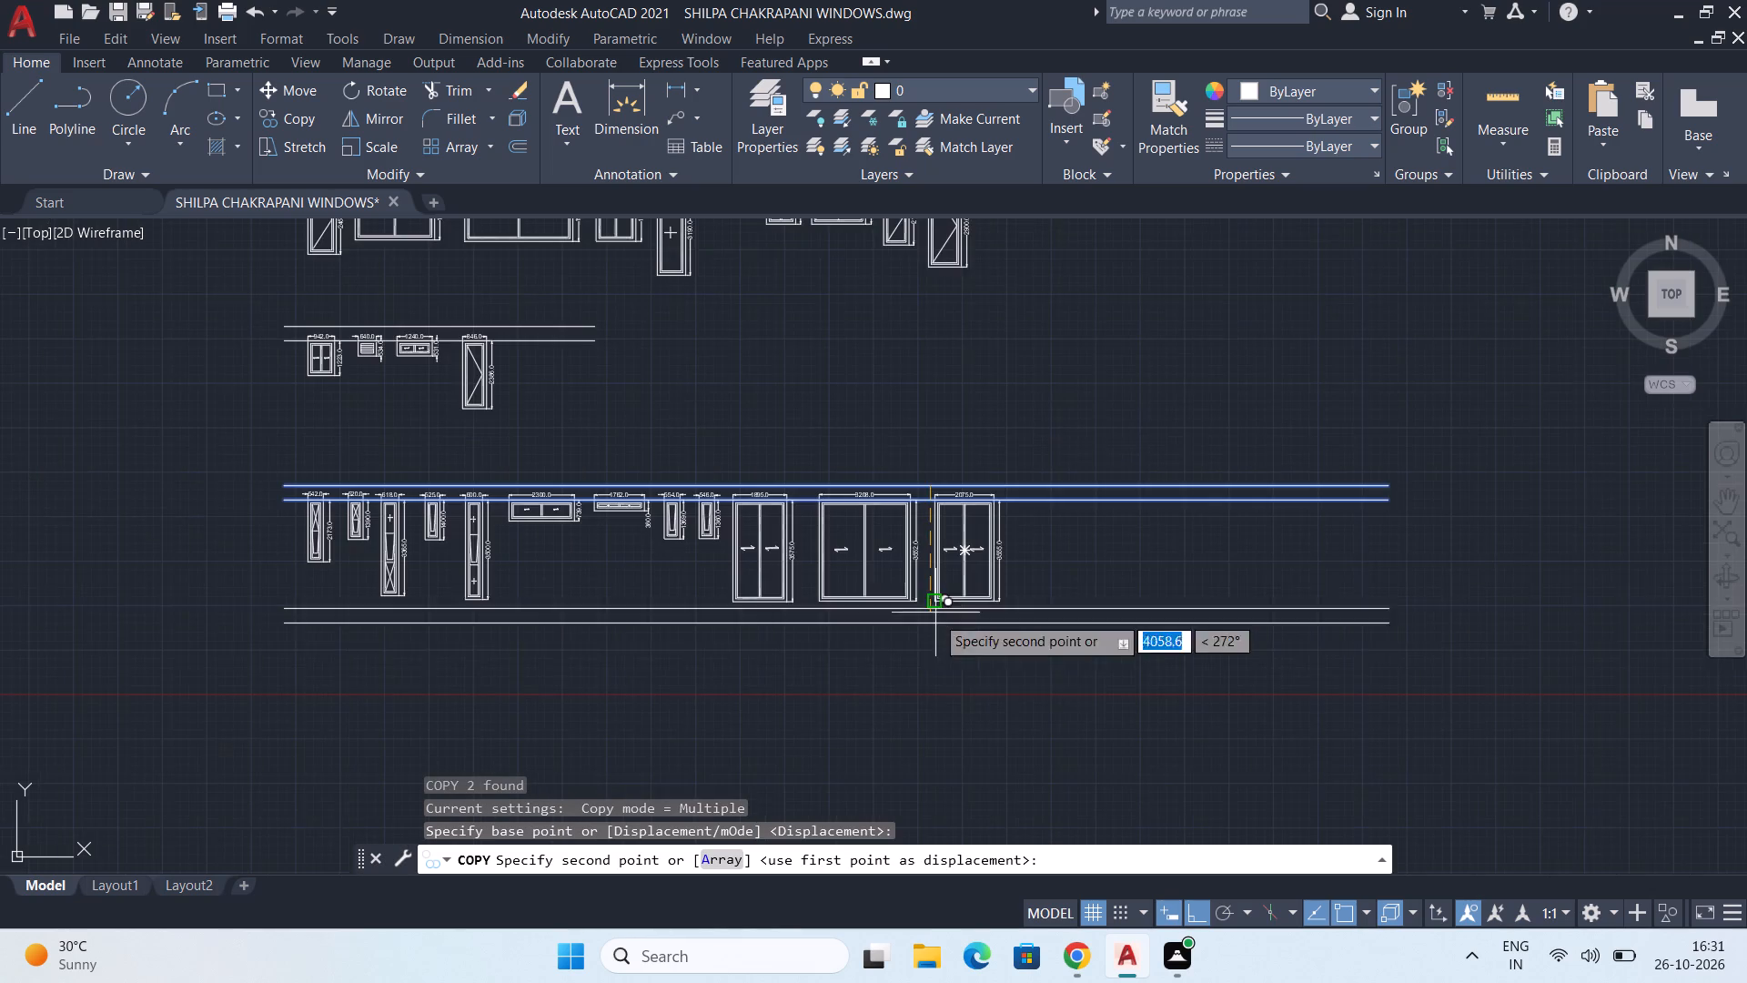
middle_click_drag(926, 674, 970, 555)
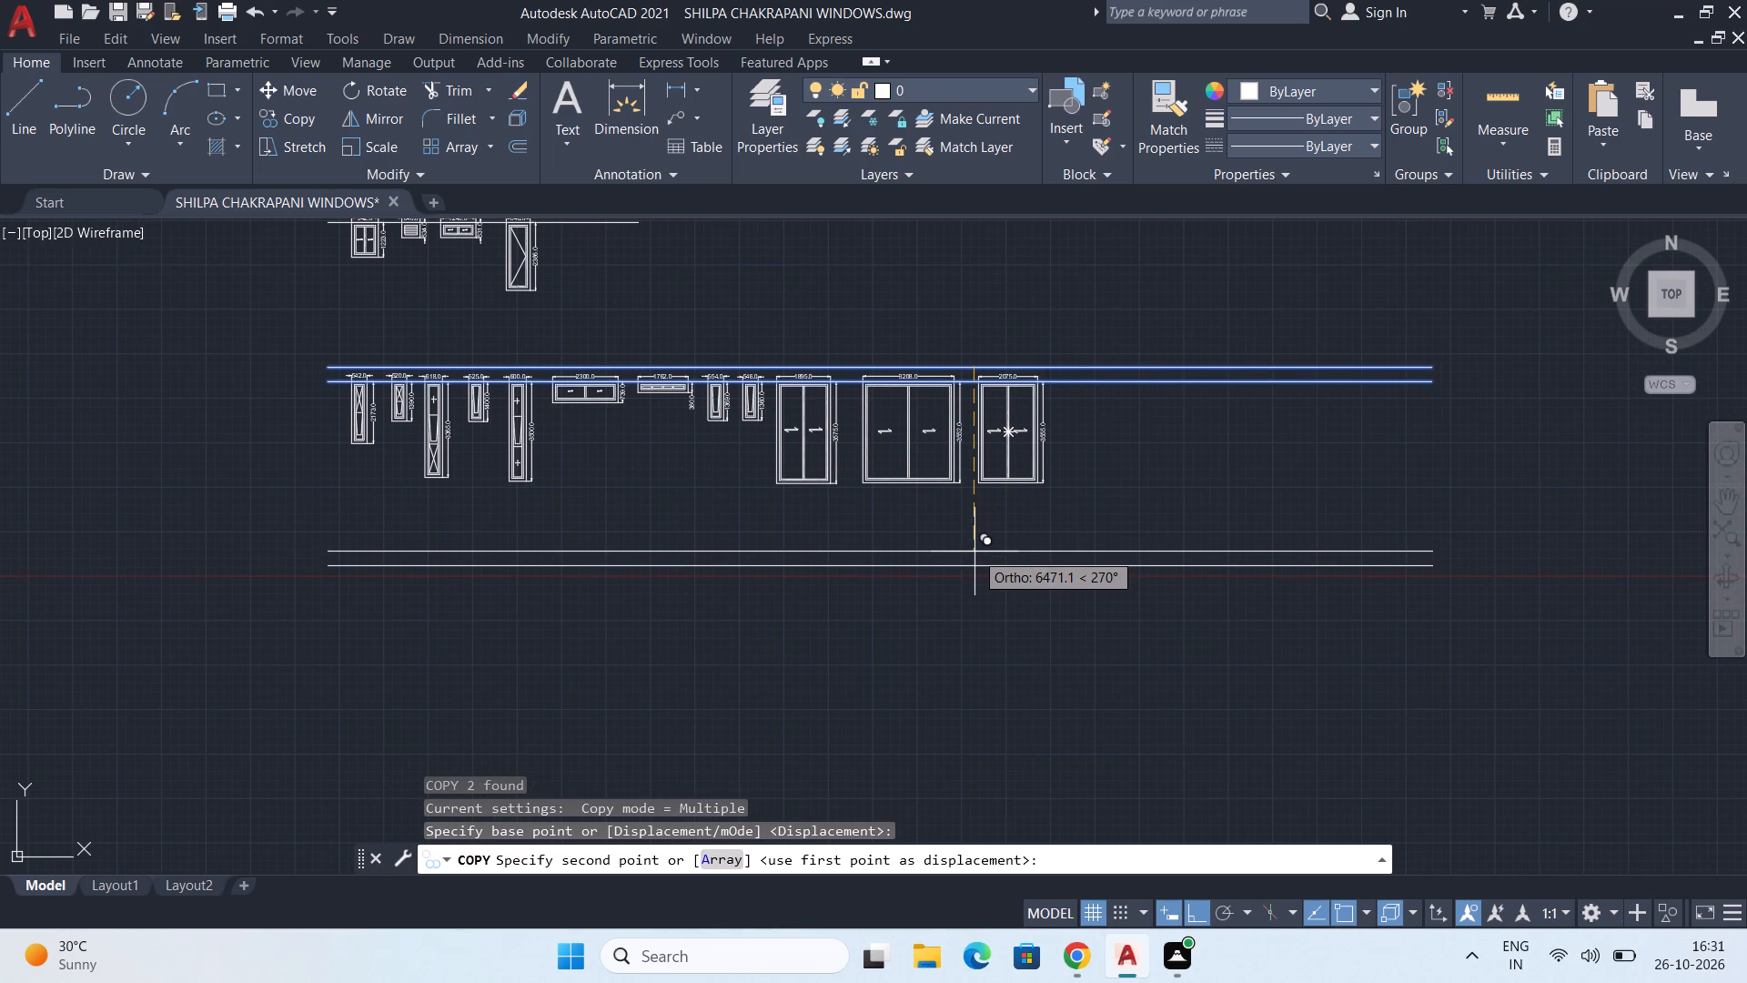
left_click(974, 552)
key("Escape")
Draw a 1142 by 2740 rectangle hanging from the new row's lower alignment line, aligned with the left edge of the first window above.
middle_click_drag(763, 596, 894, 582)
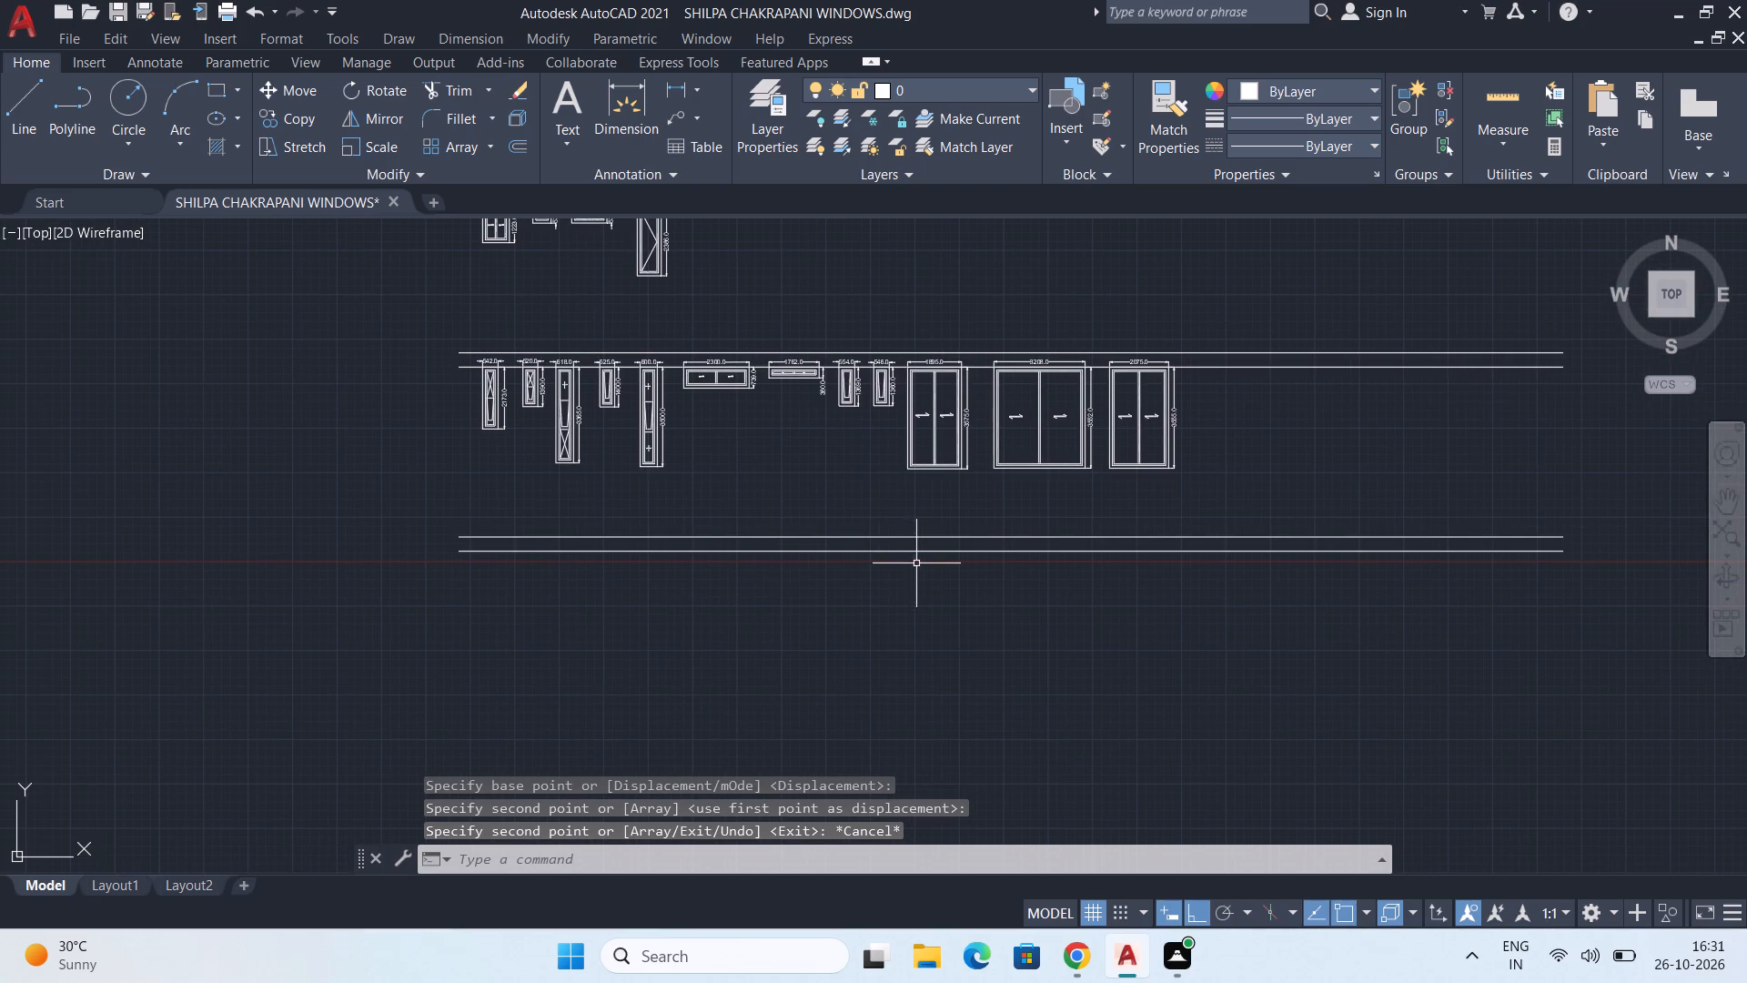
left_click(206, 101)
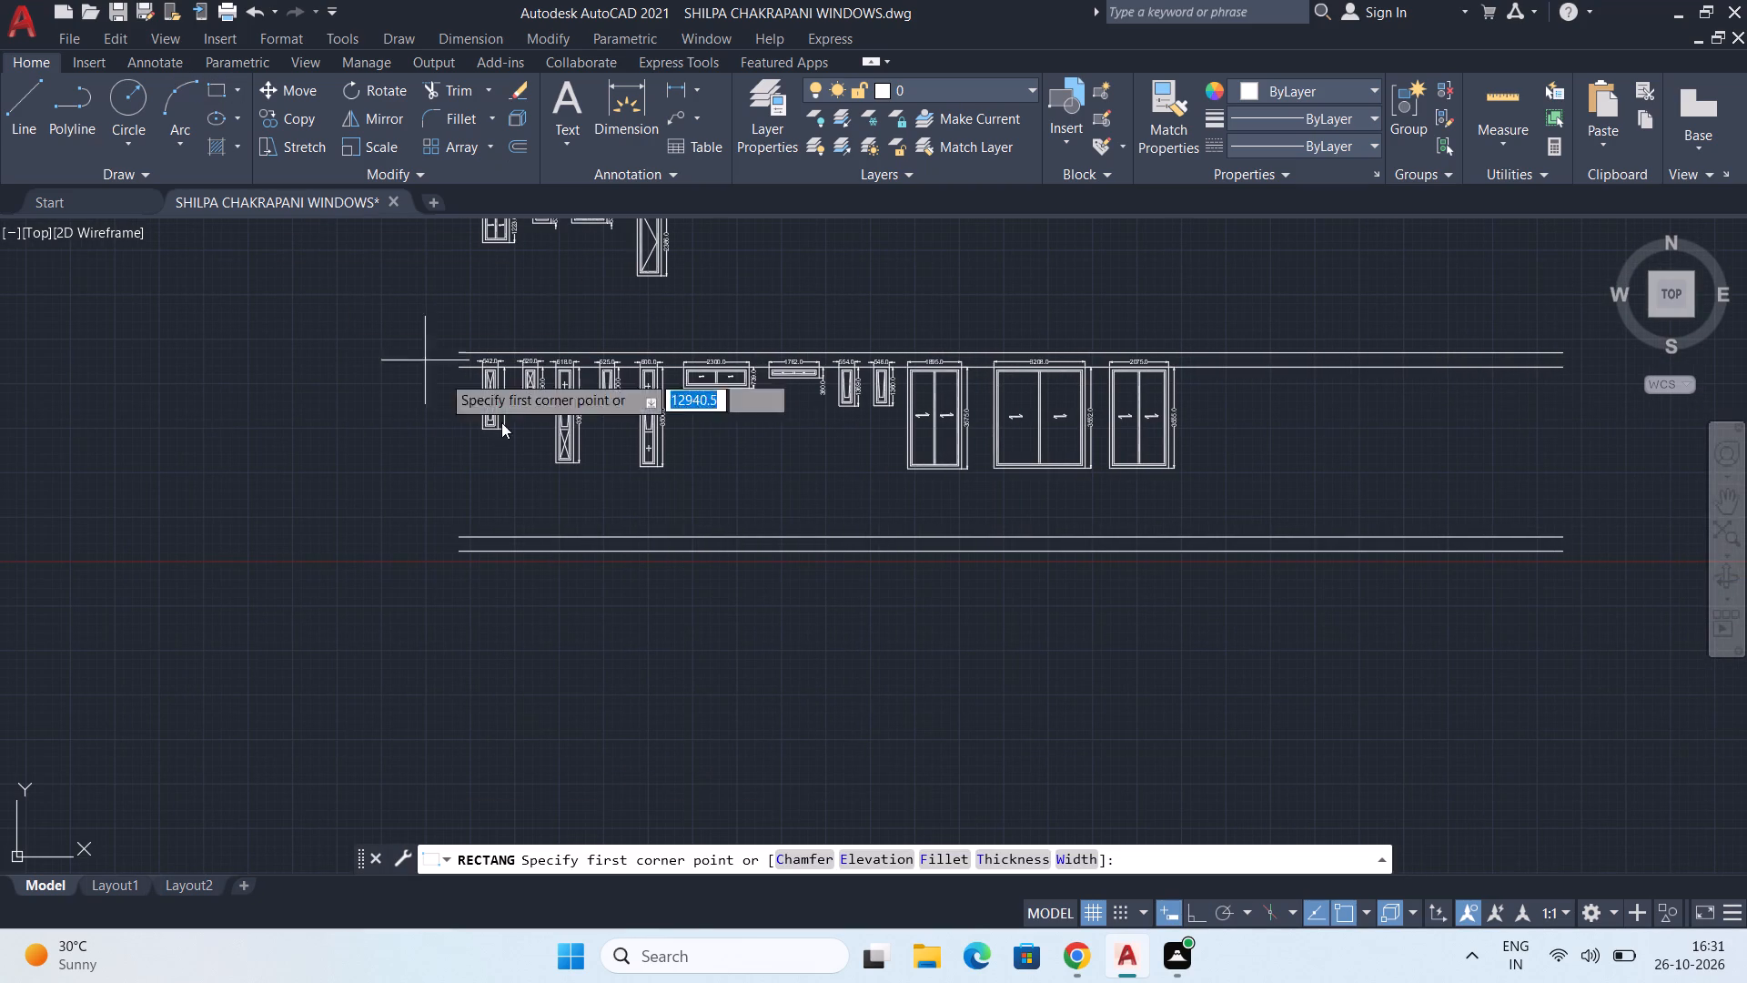
middle_click_drag(522, 451, 540, 421)
scroll(498, 409, "up", 1)
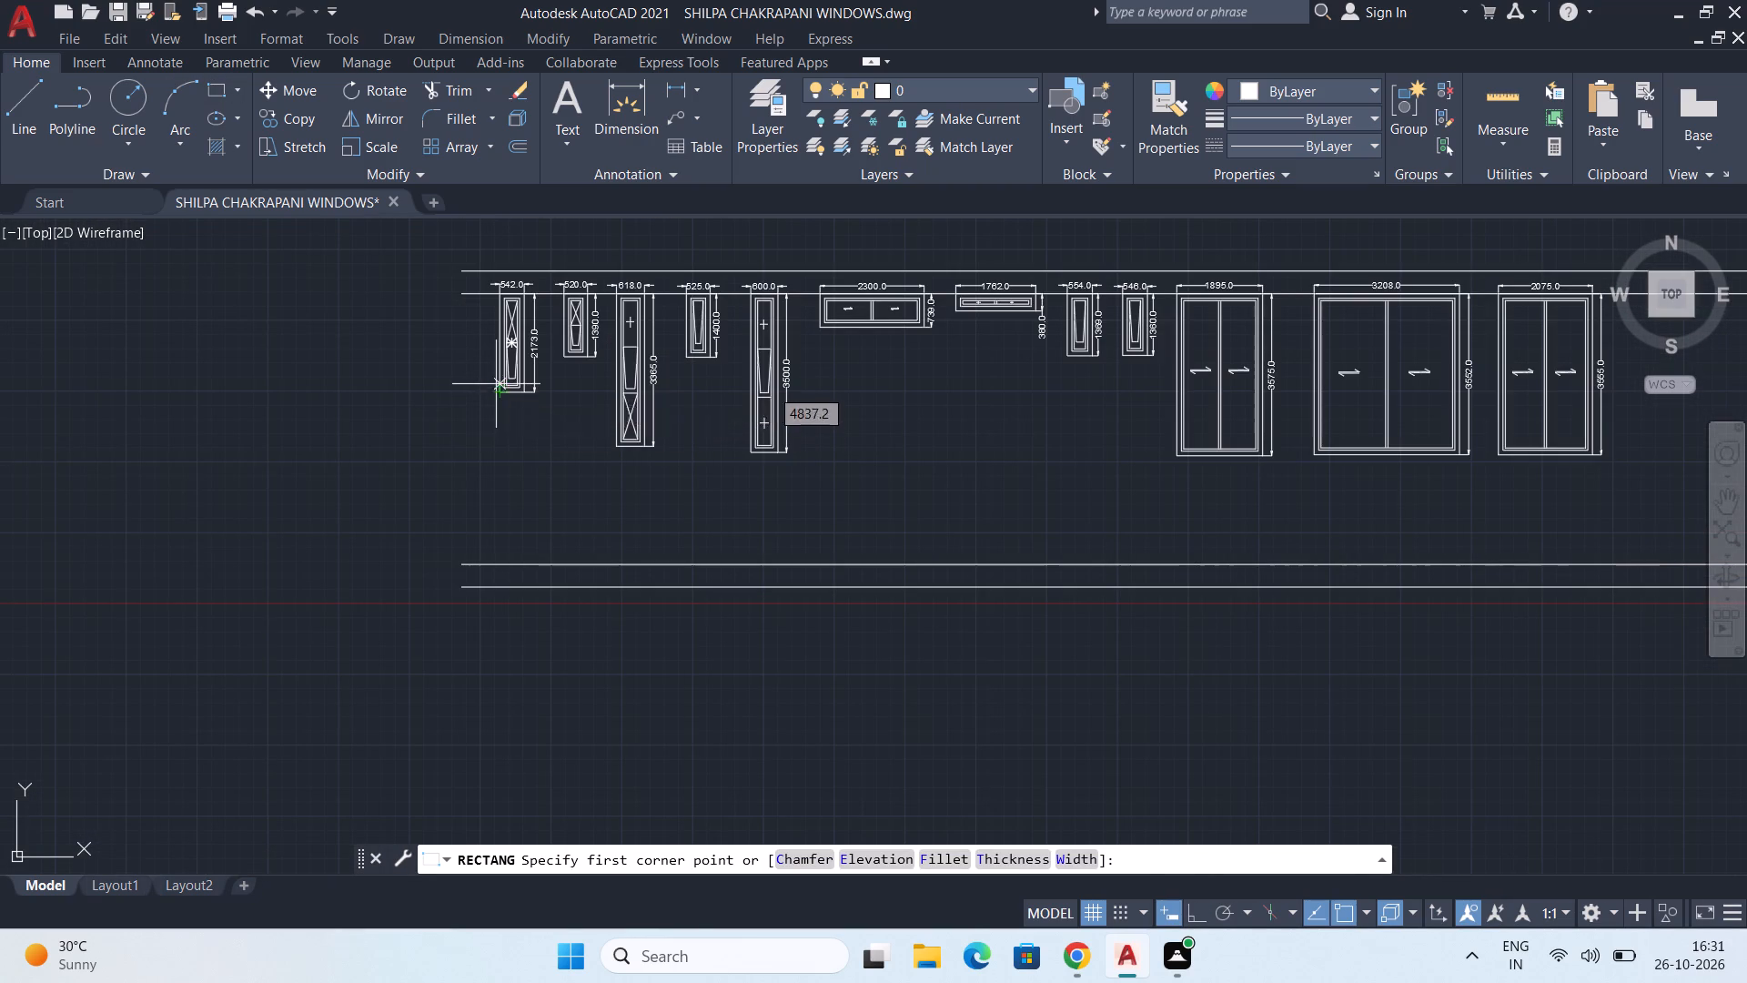
left_click(500, 588)
scroll(550, 649, "down", 1)
middle_click_drag(633, 752, 598, 587)
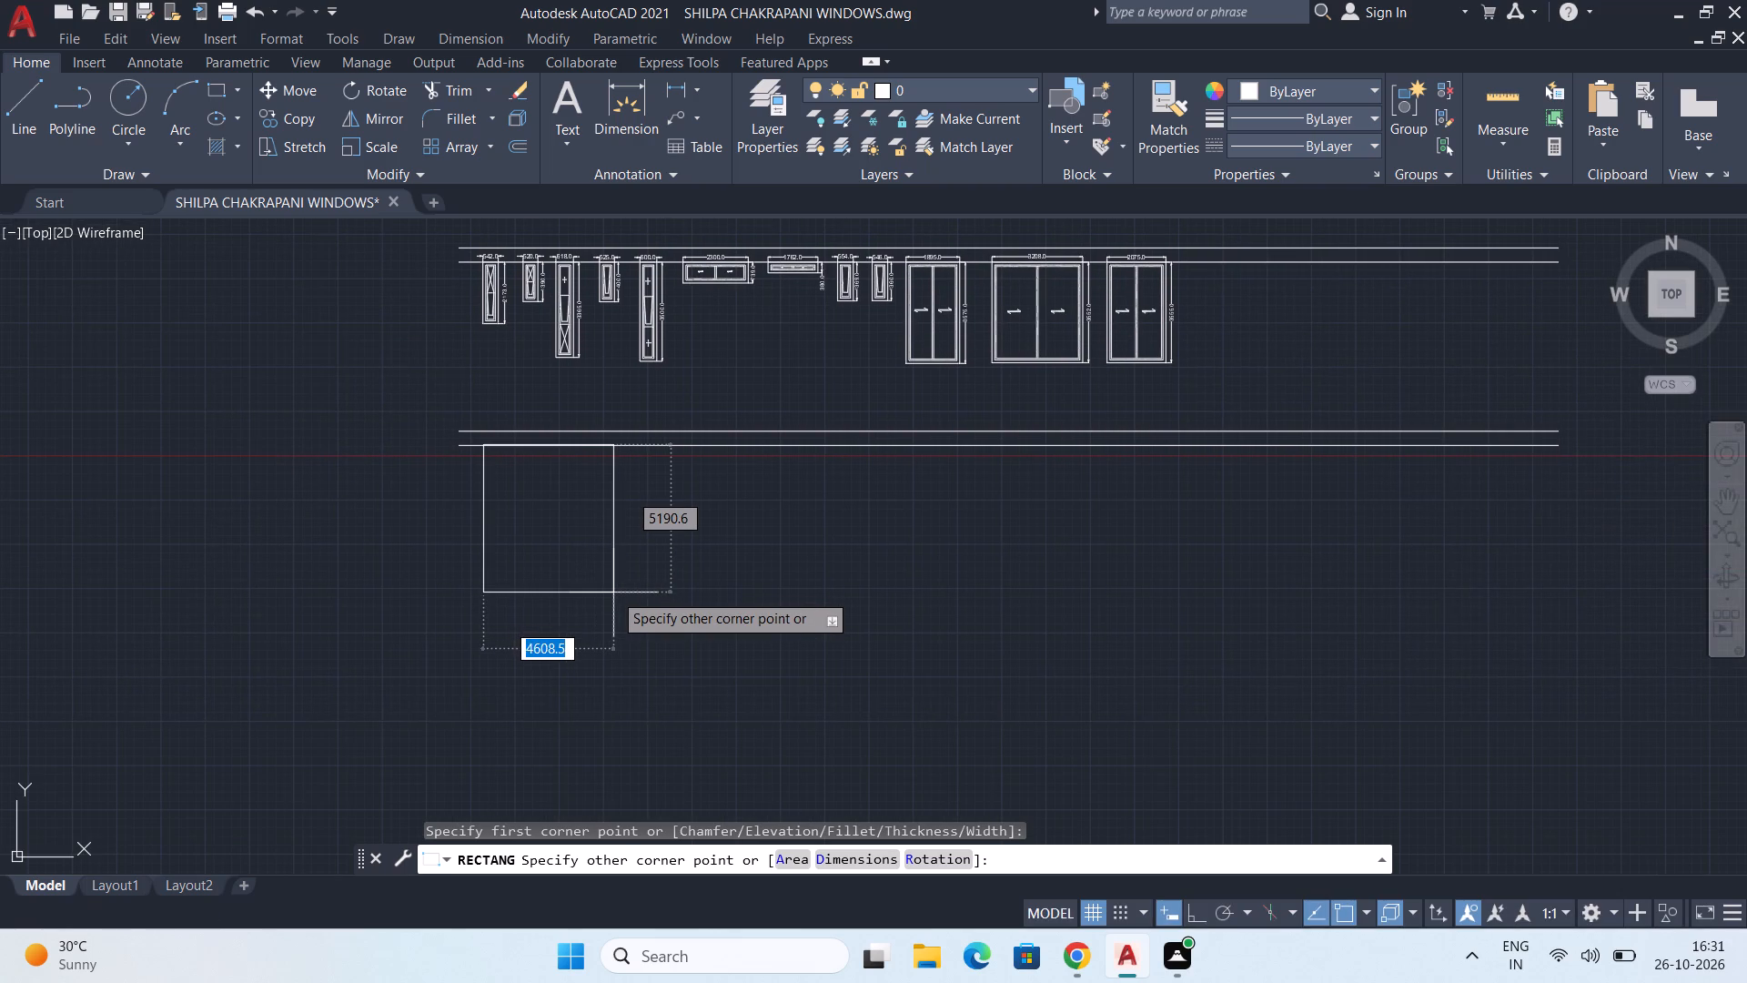
type("1142")
key("Tab")
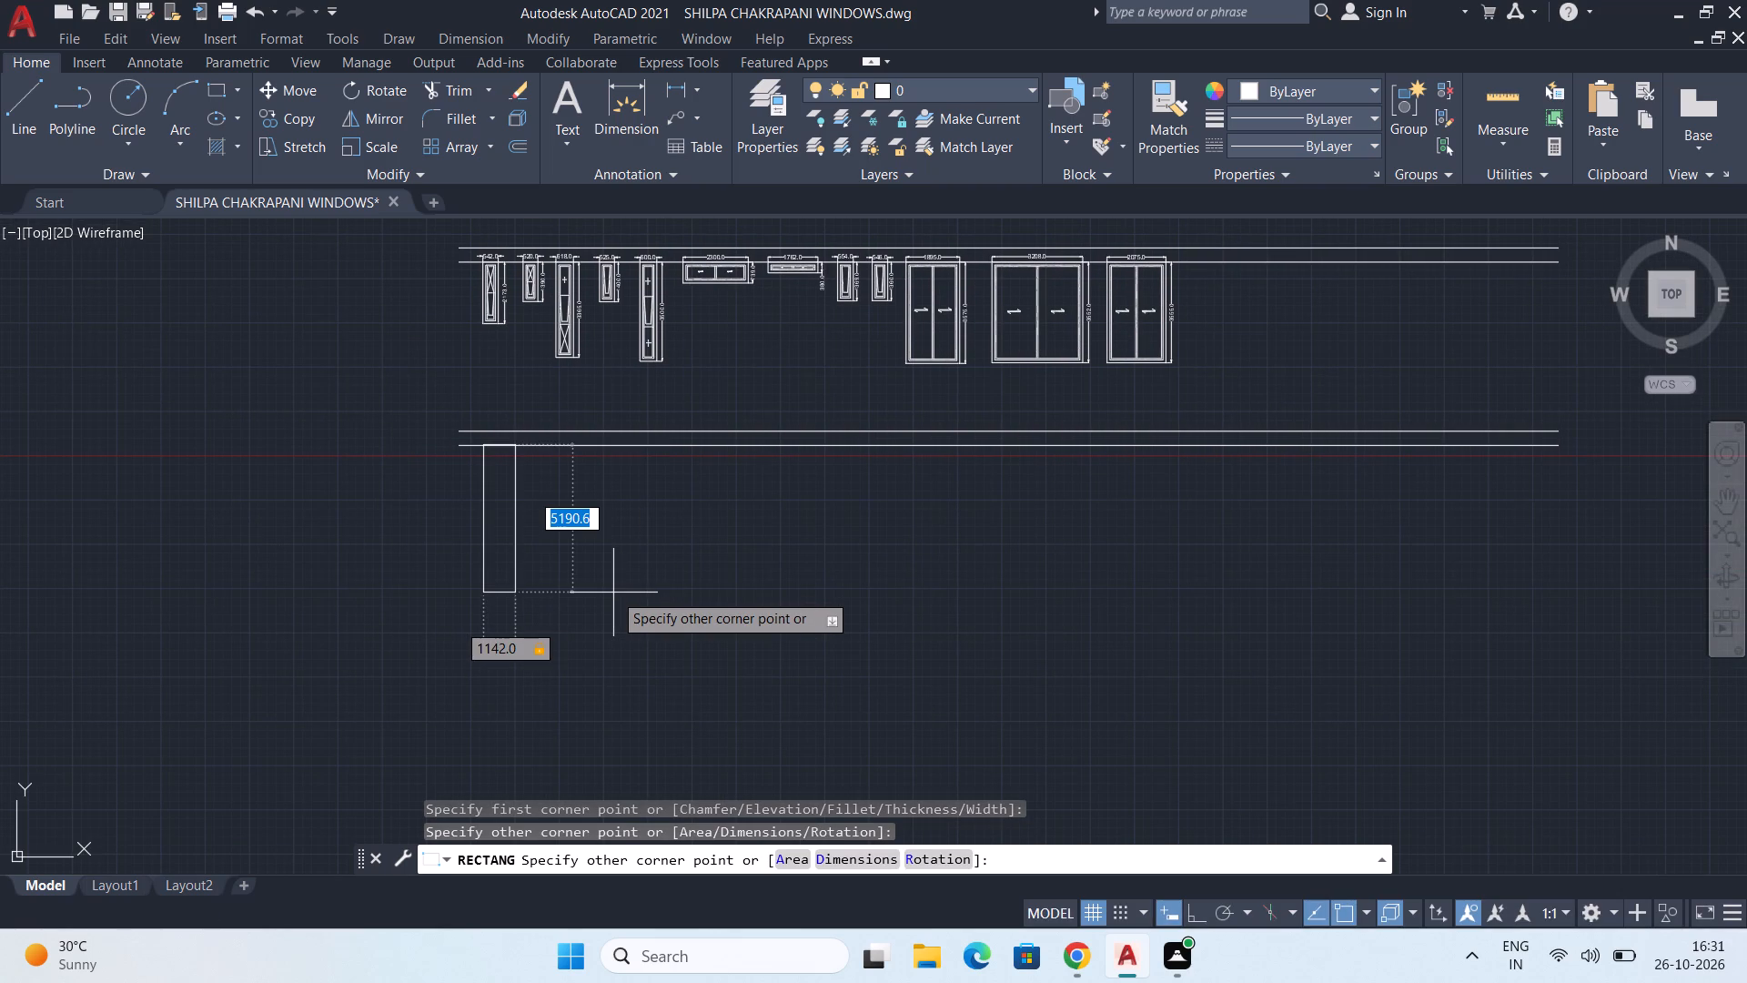
type("2740")
key("Return")
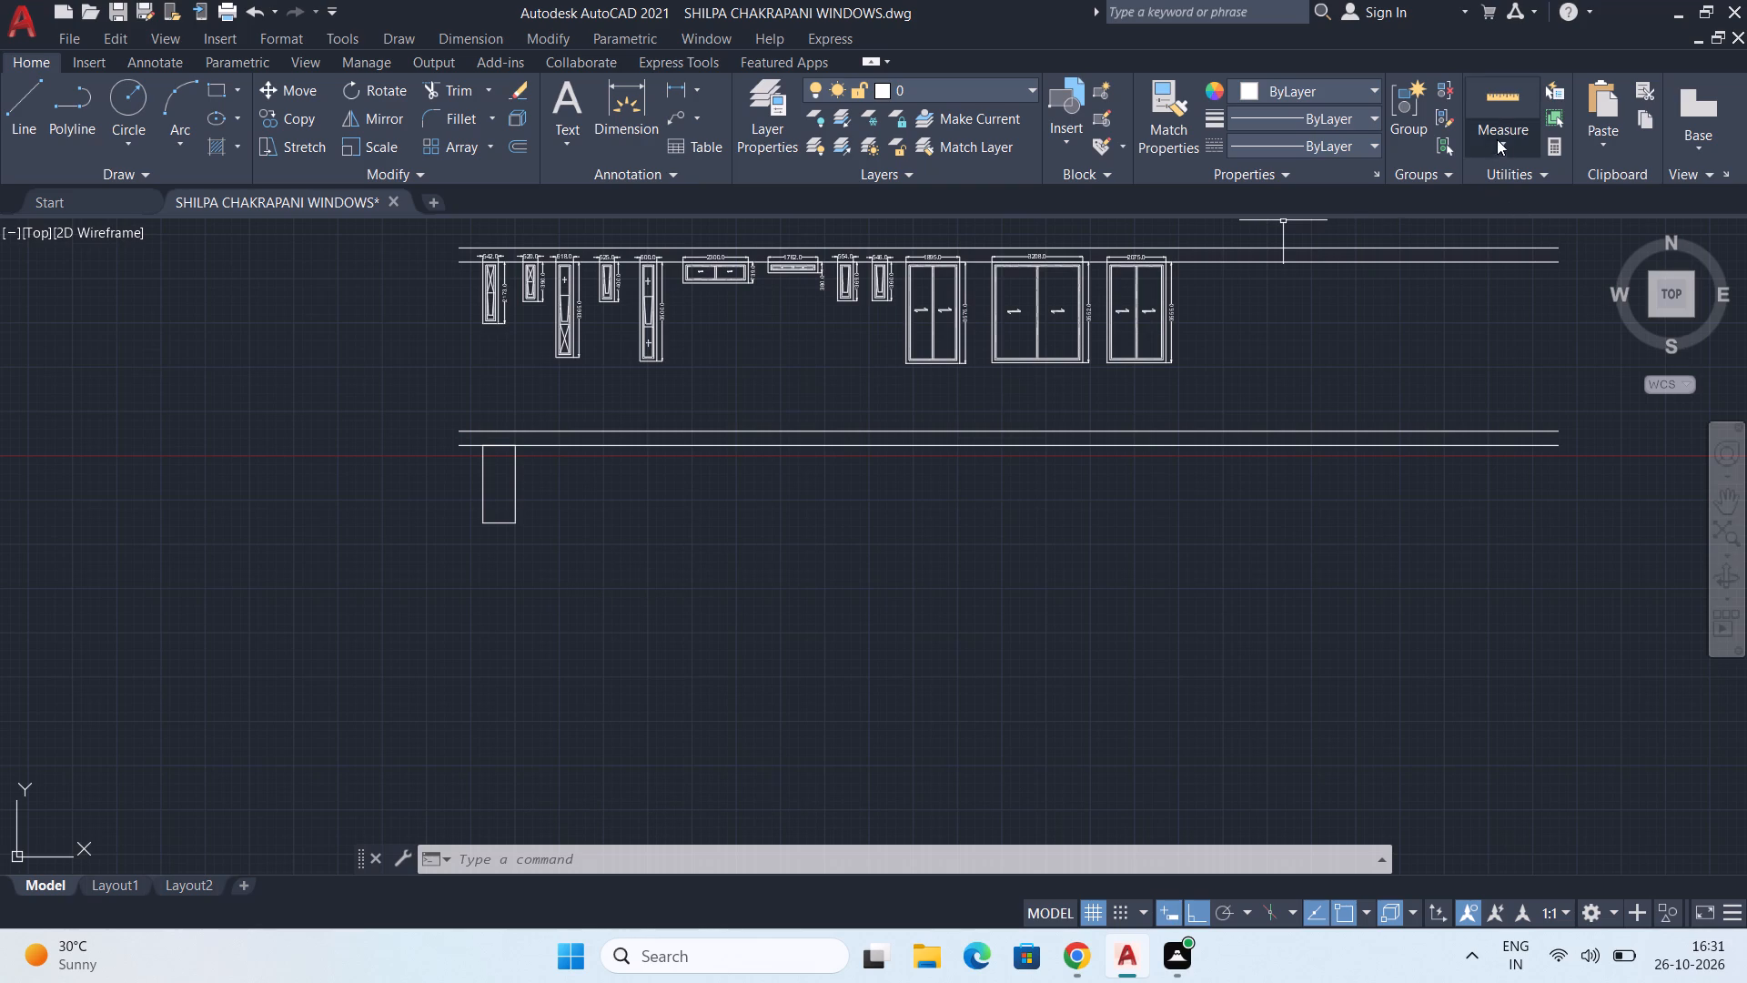
Measure the new rectangle's width and height.
left_click(1500, 101)
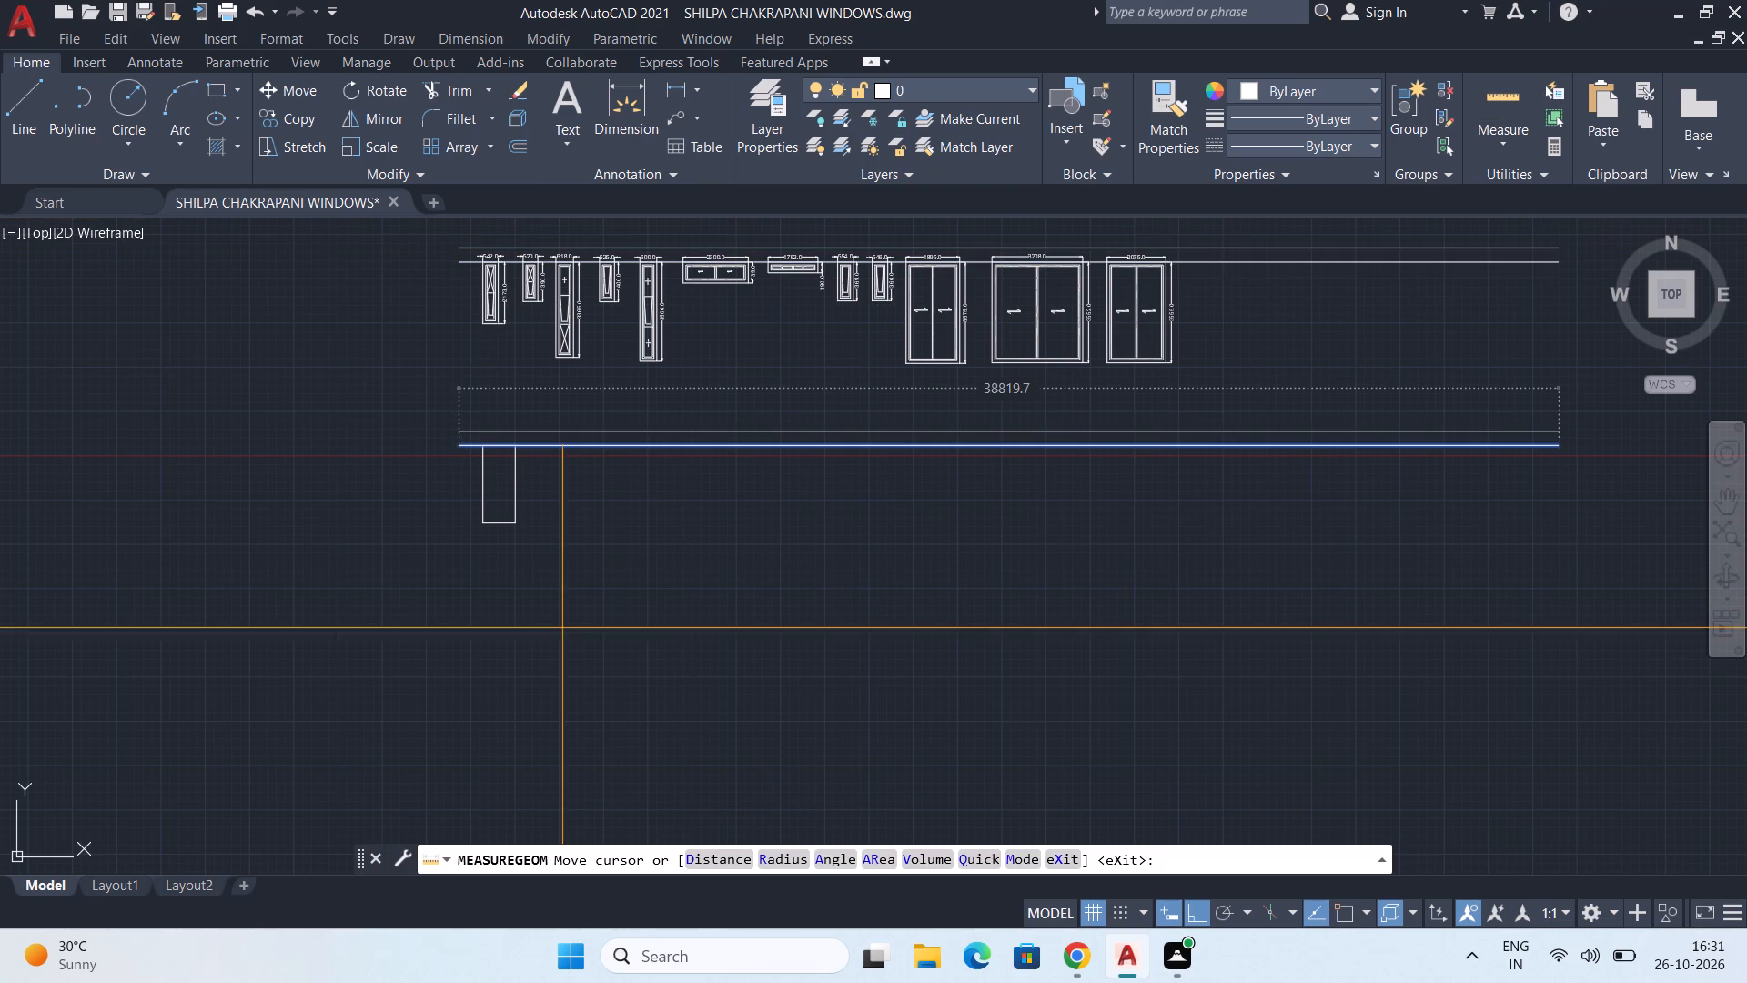
scroll(463, 490, "up", 2)
scroll(540, 481, "up", 1)
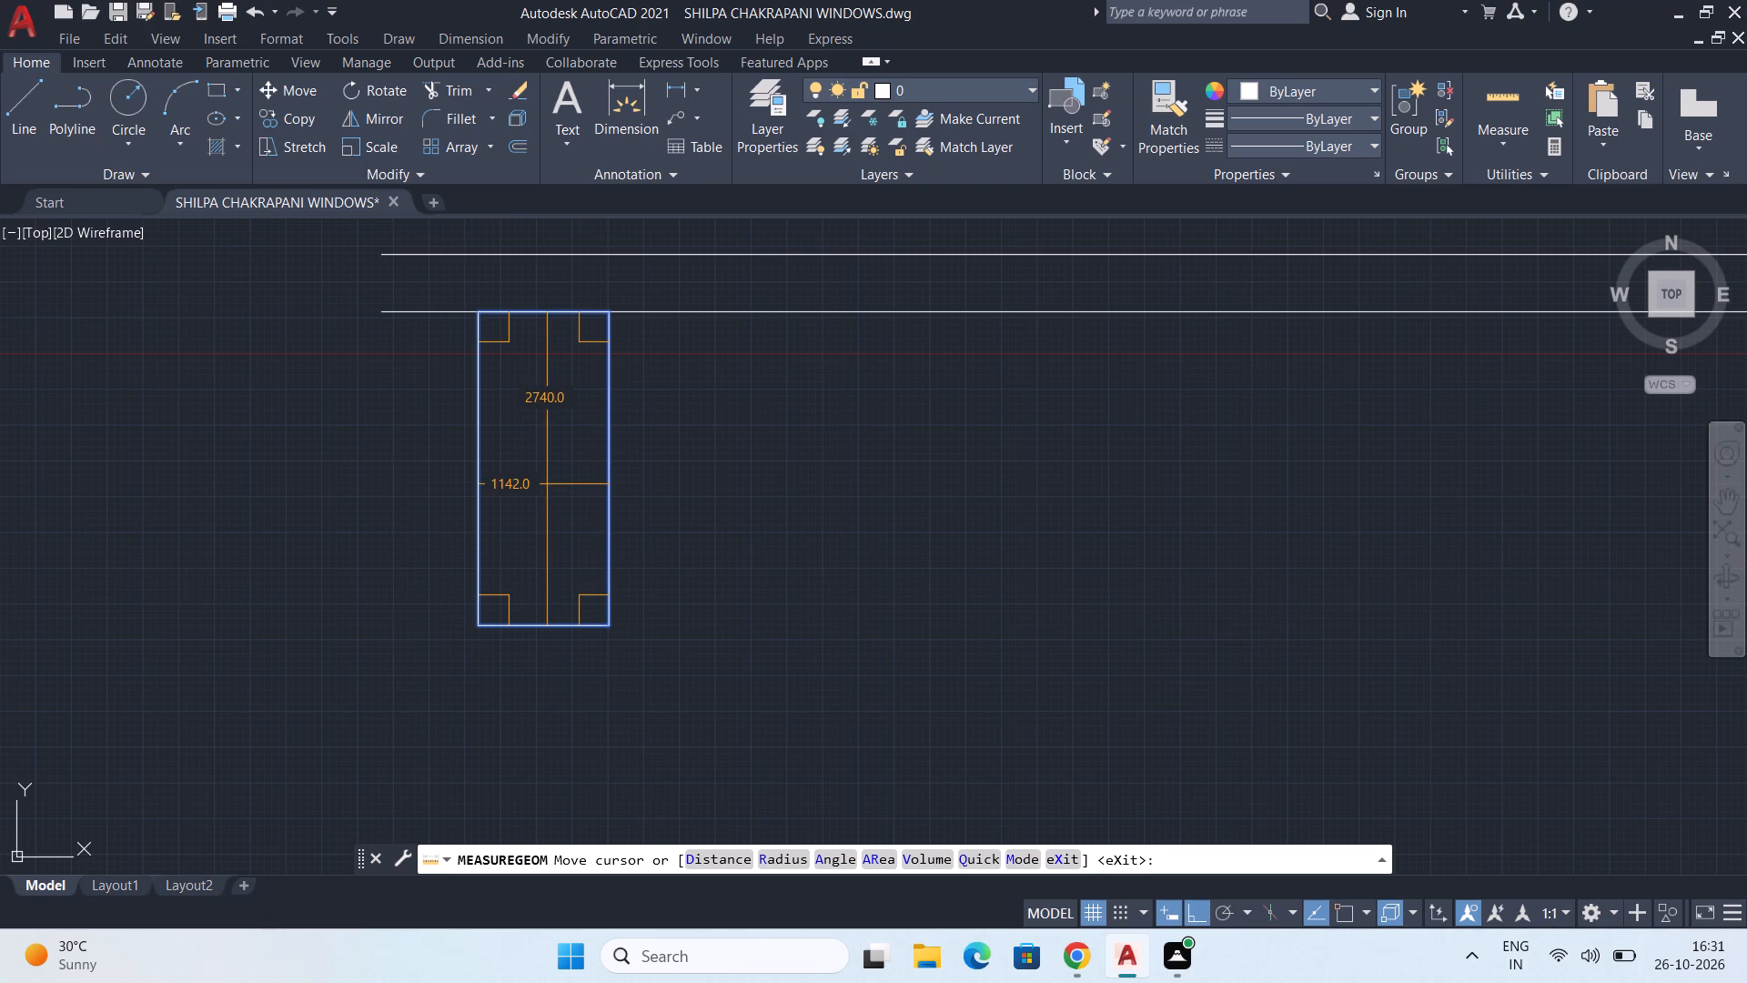
key("Escape")
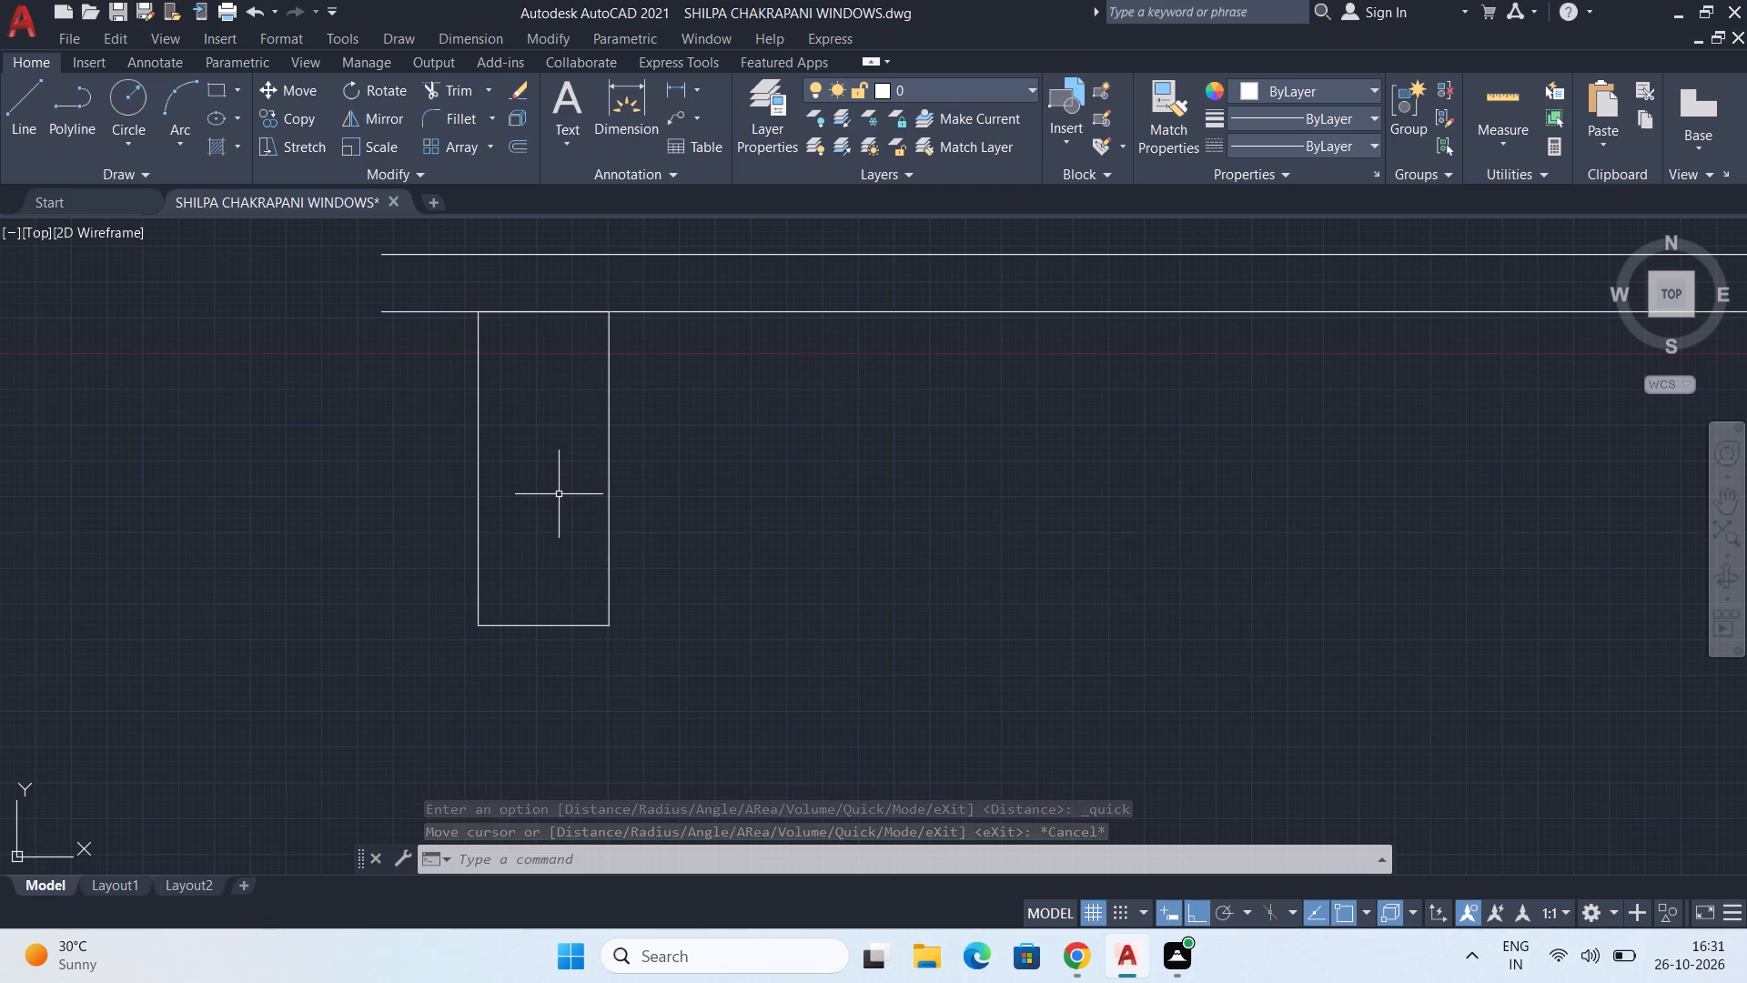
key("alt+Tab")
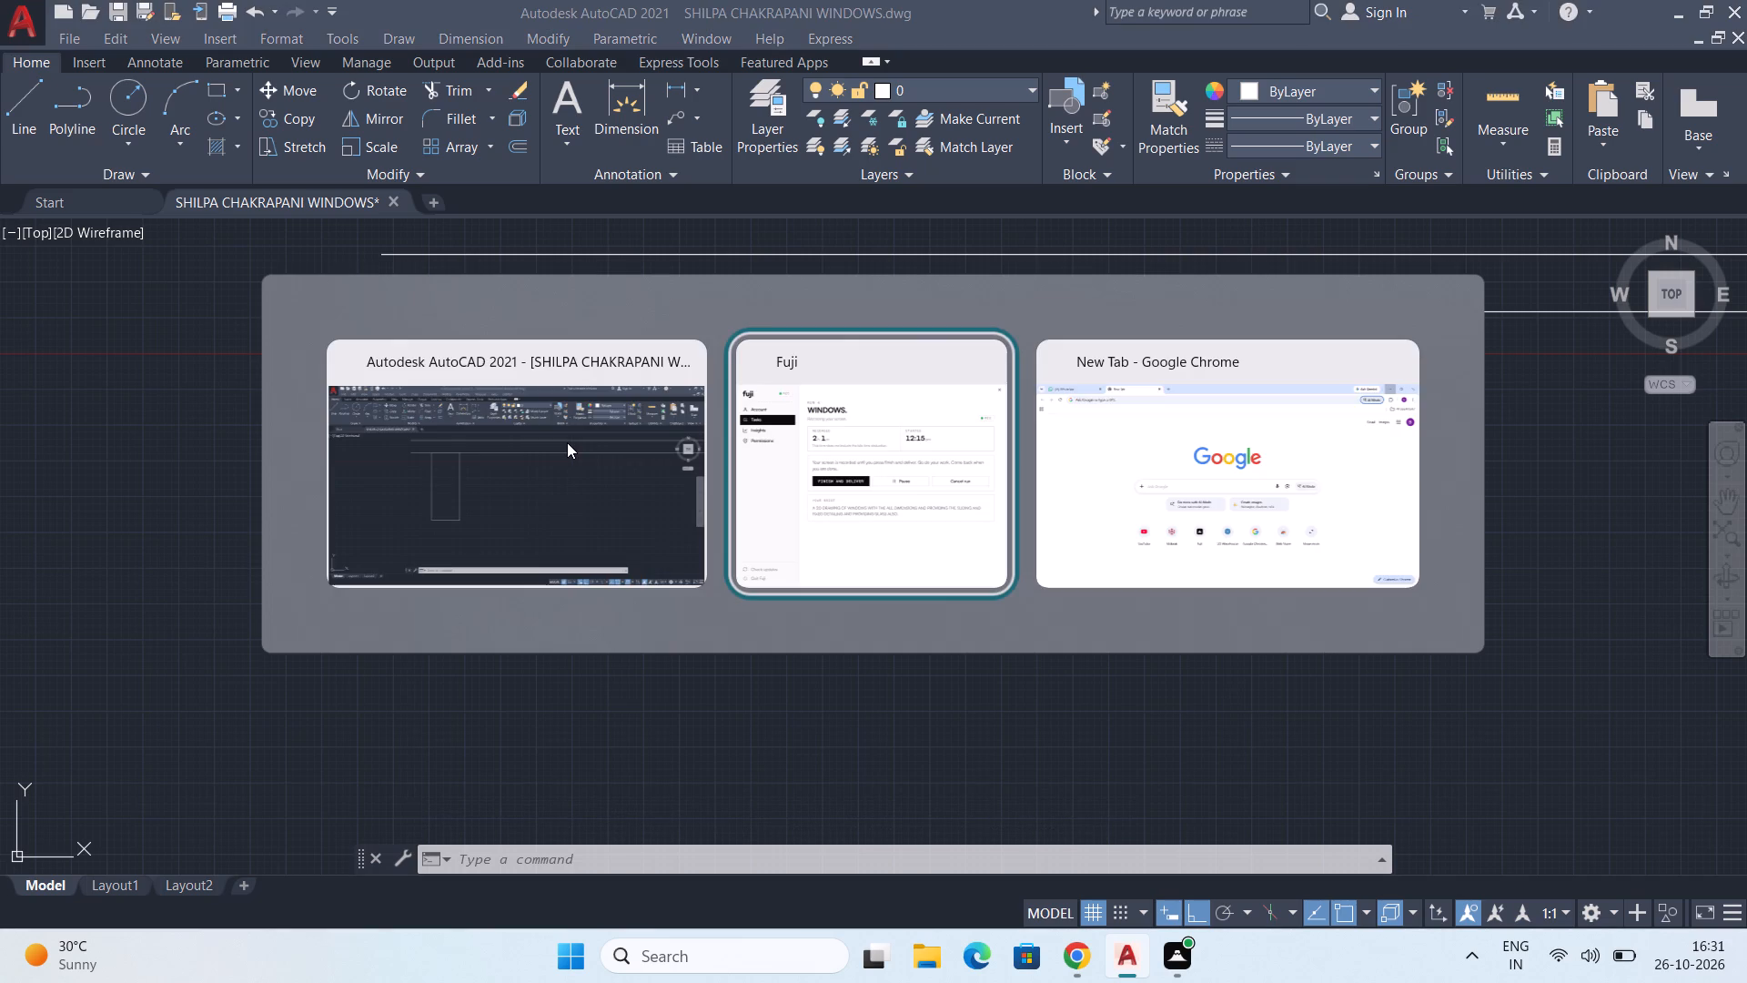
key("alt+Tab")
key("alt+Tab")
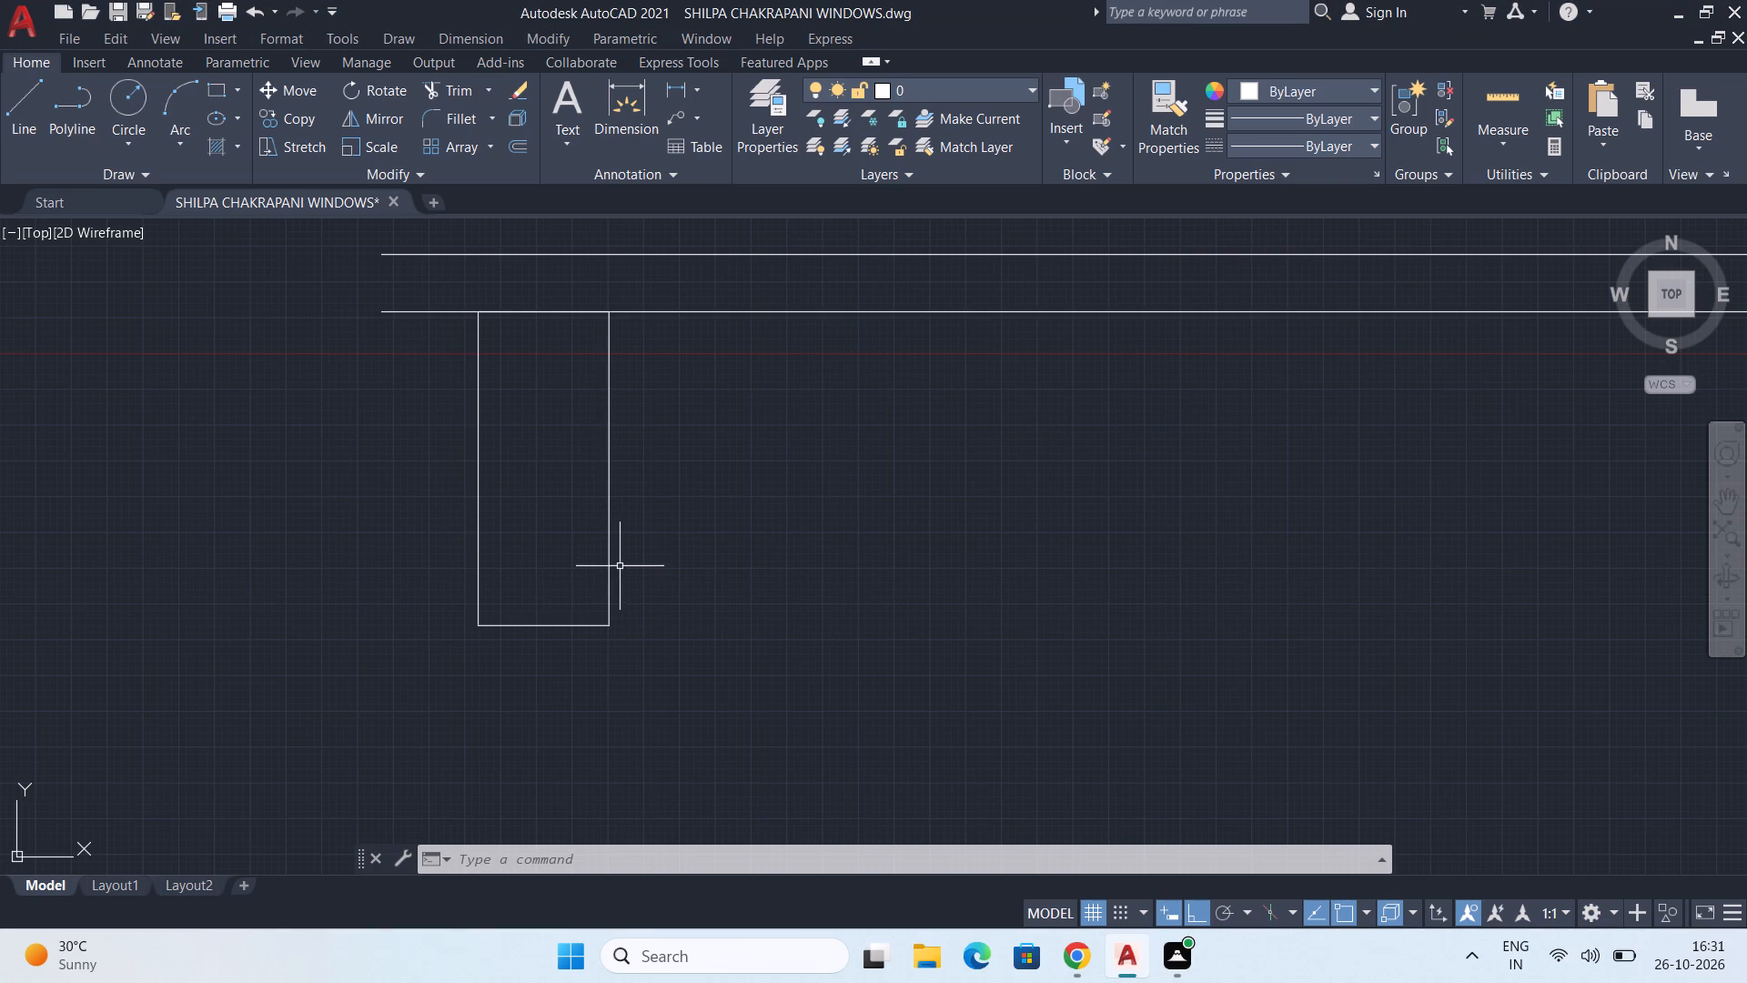
Offset the 1142 by 2740 rectangle inward by 101.6, and offset the resulting frame inward by a further 50.8.
type("OFF")
key("Return")
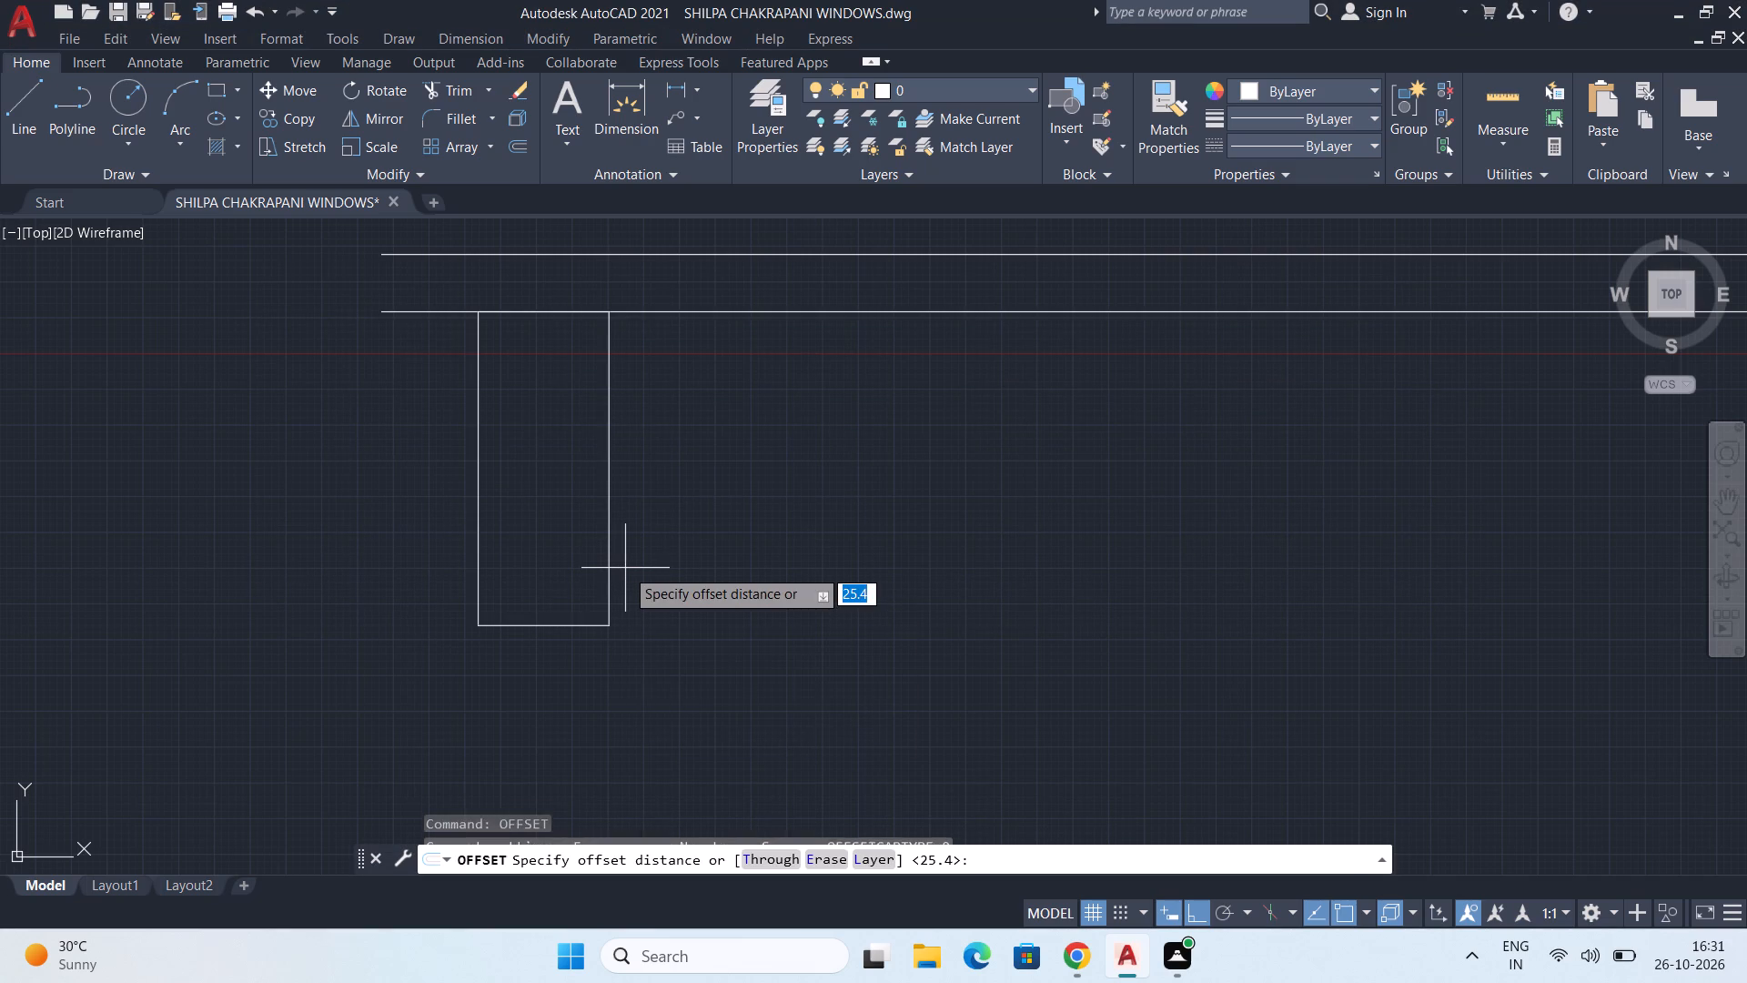
type("11")
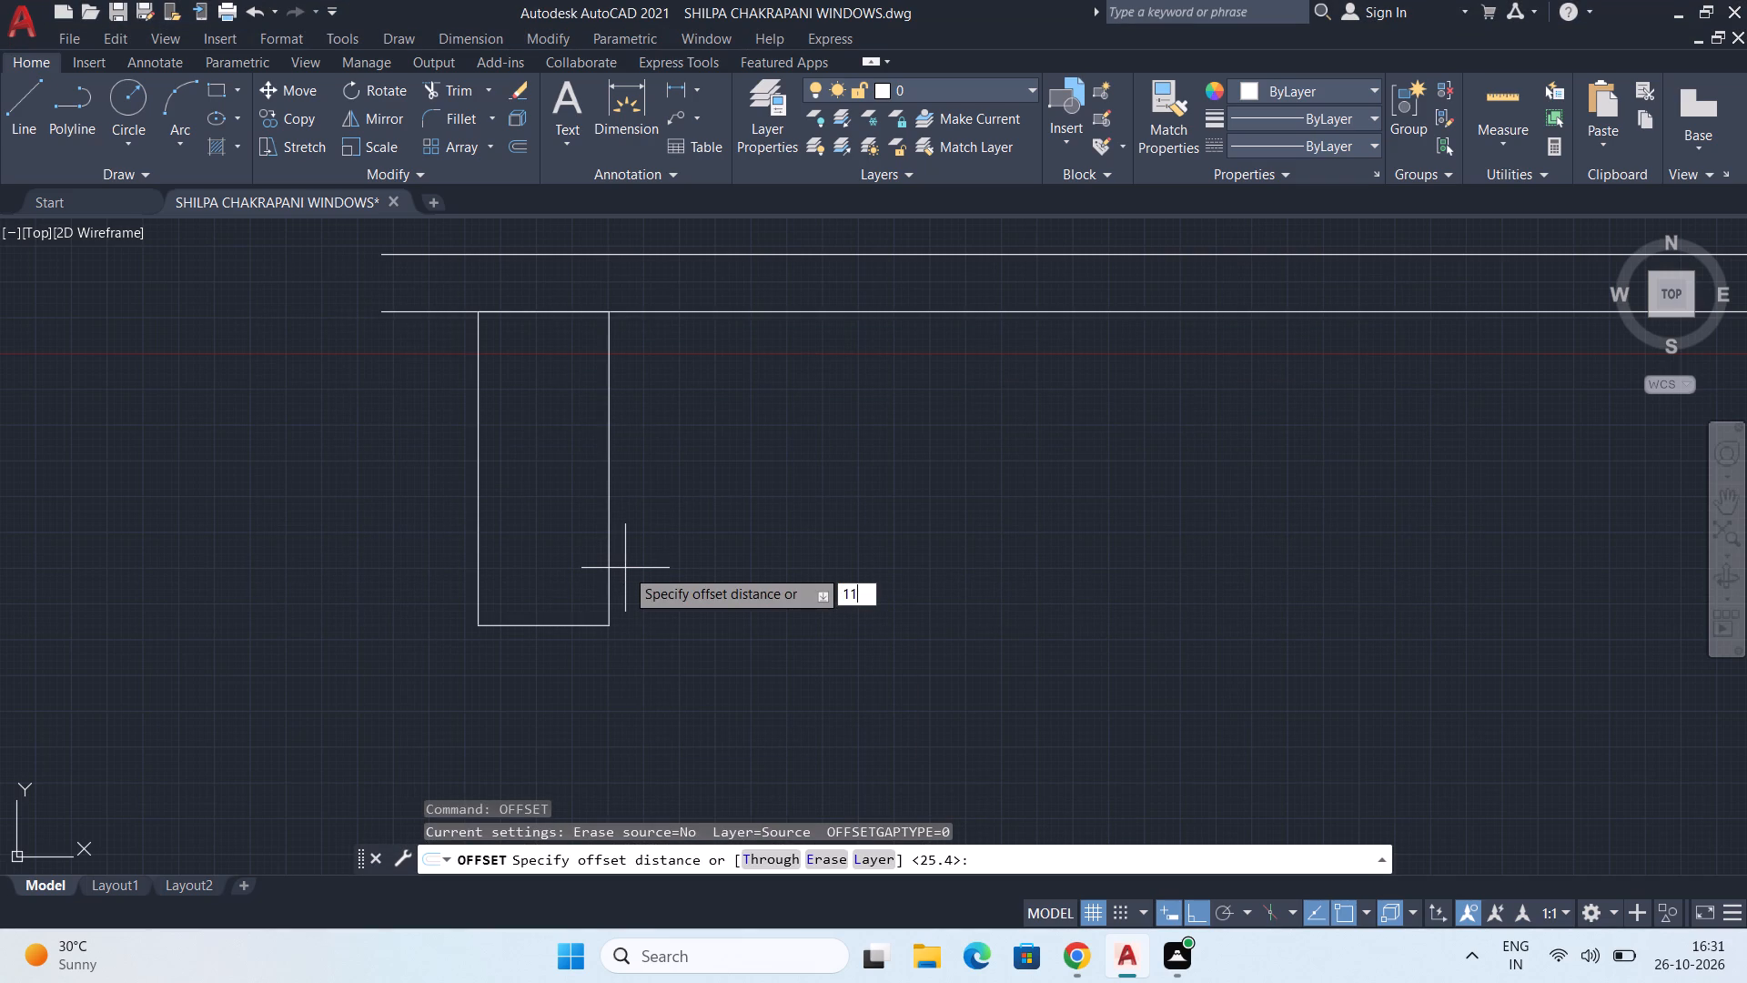
key("BackSpace")
type("01.6")
key("Return")
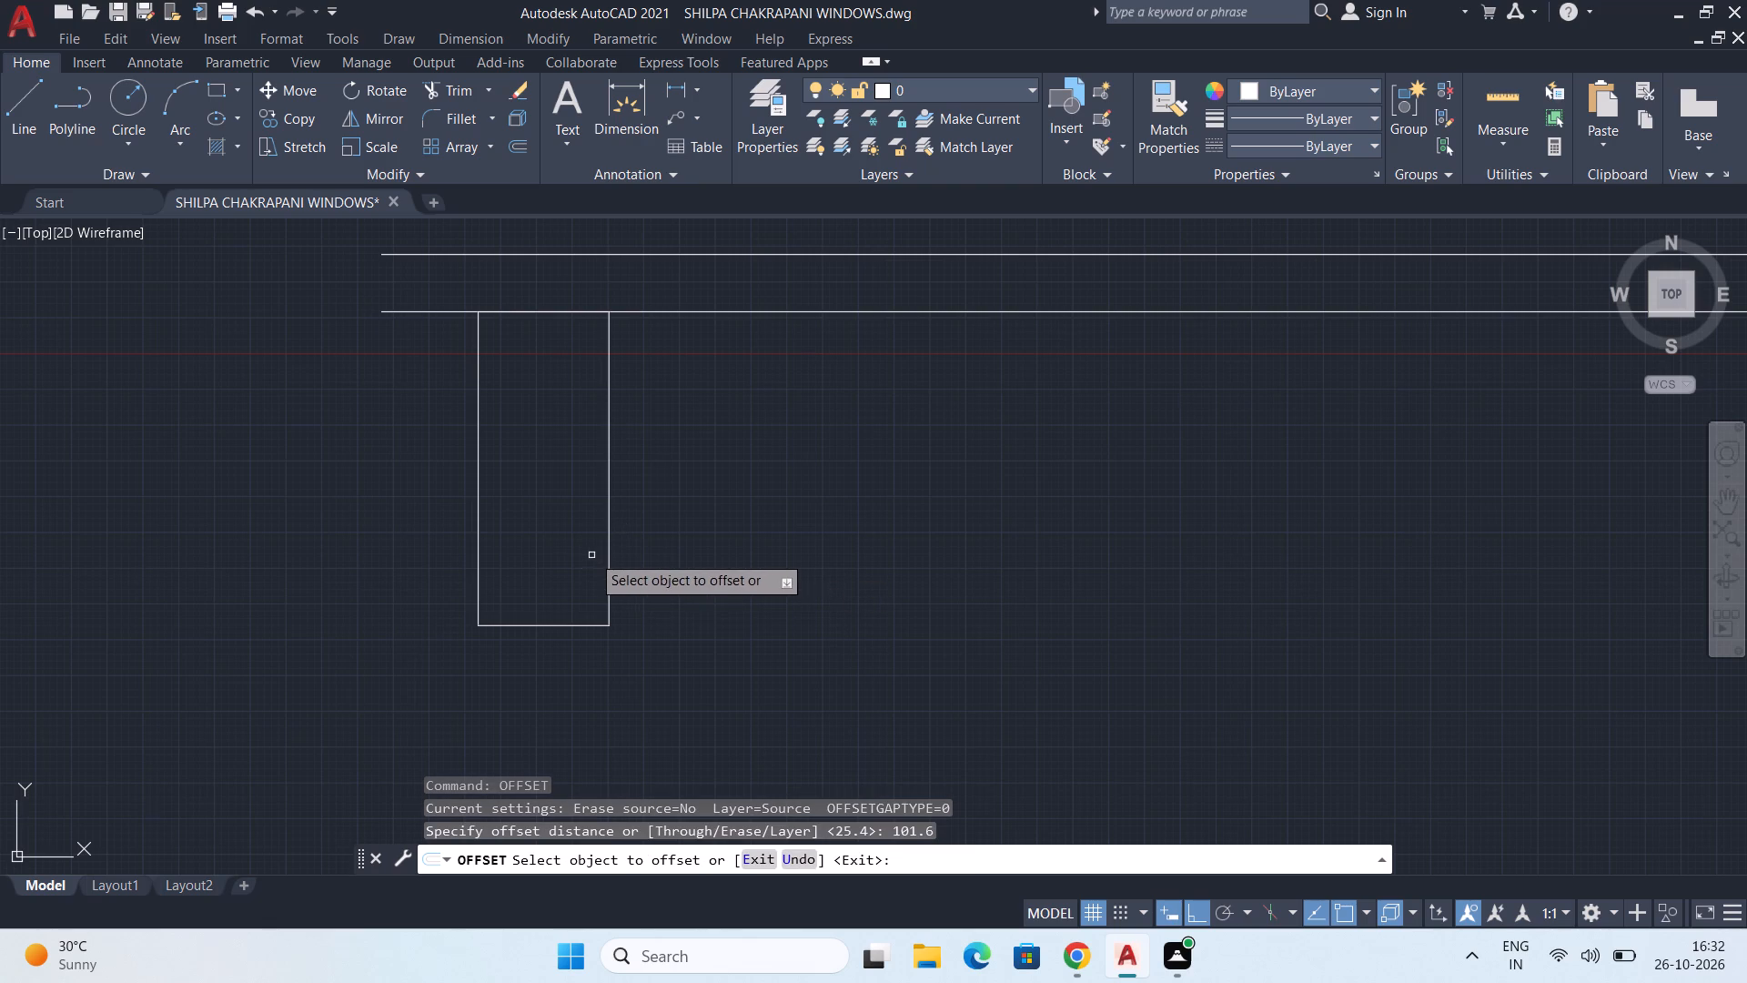
scroll(572, 526, "up", 1)
left_click(420, 562)
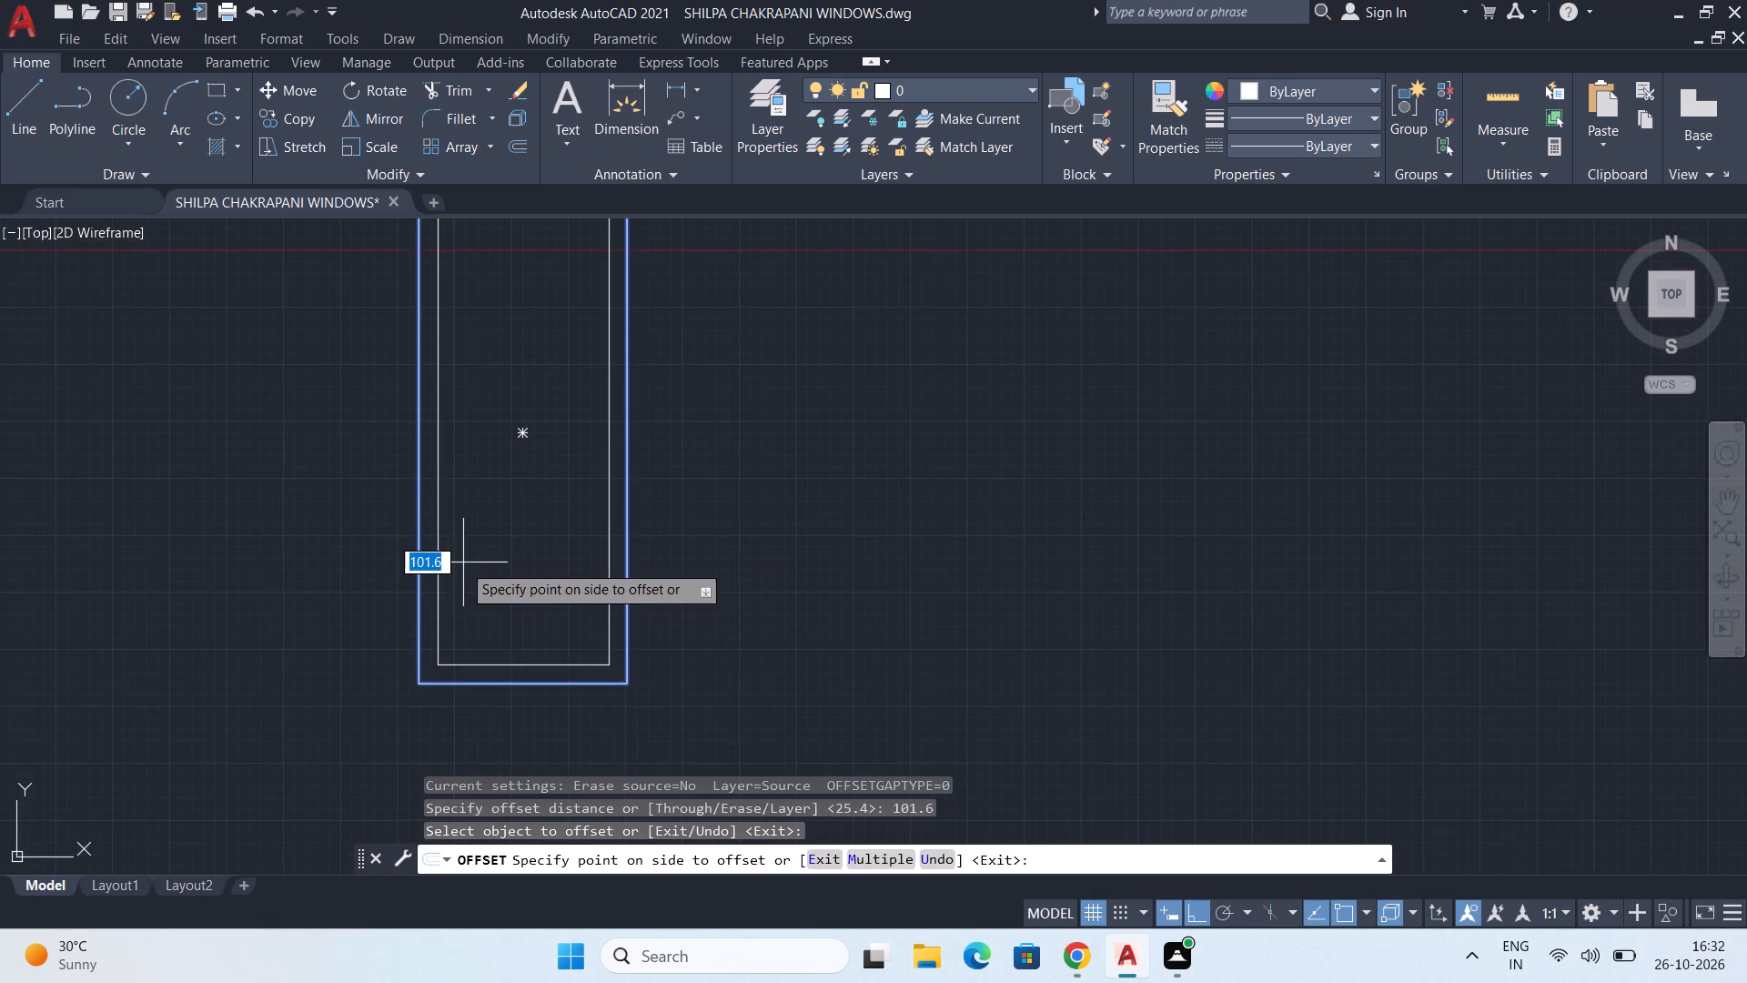
left_click(464, 562)
left_click(437, 581)
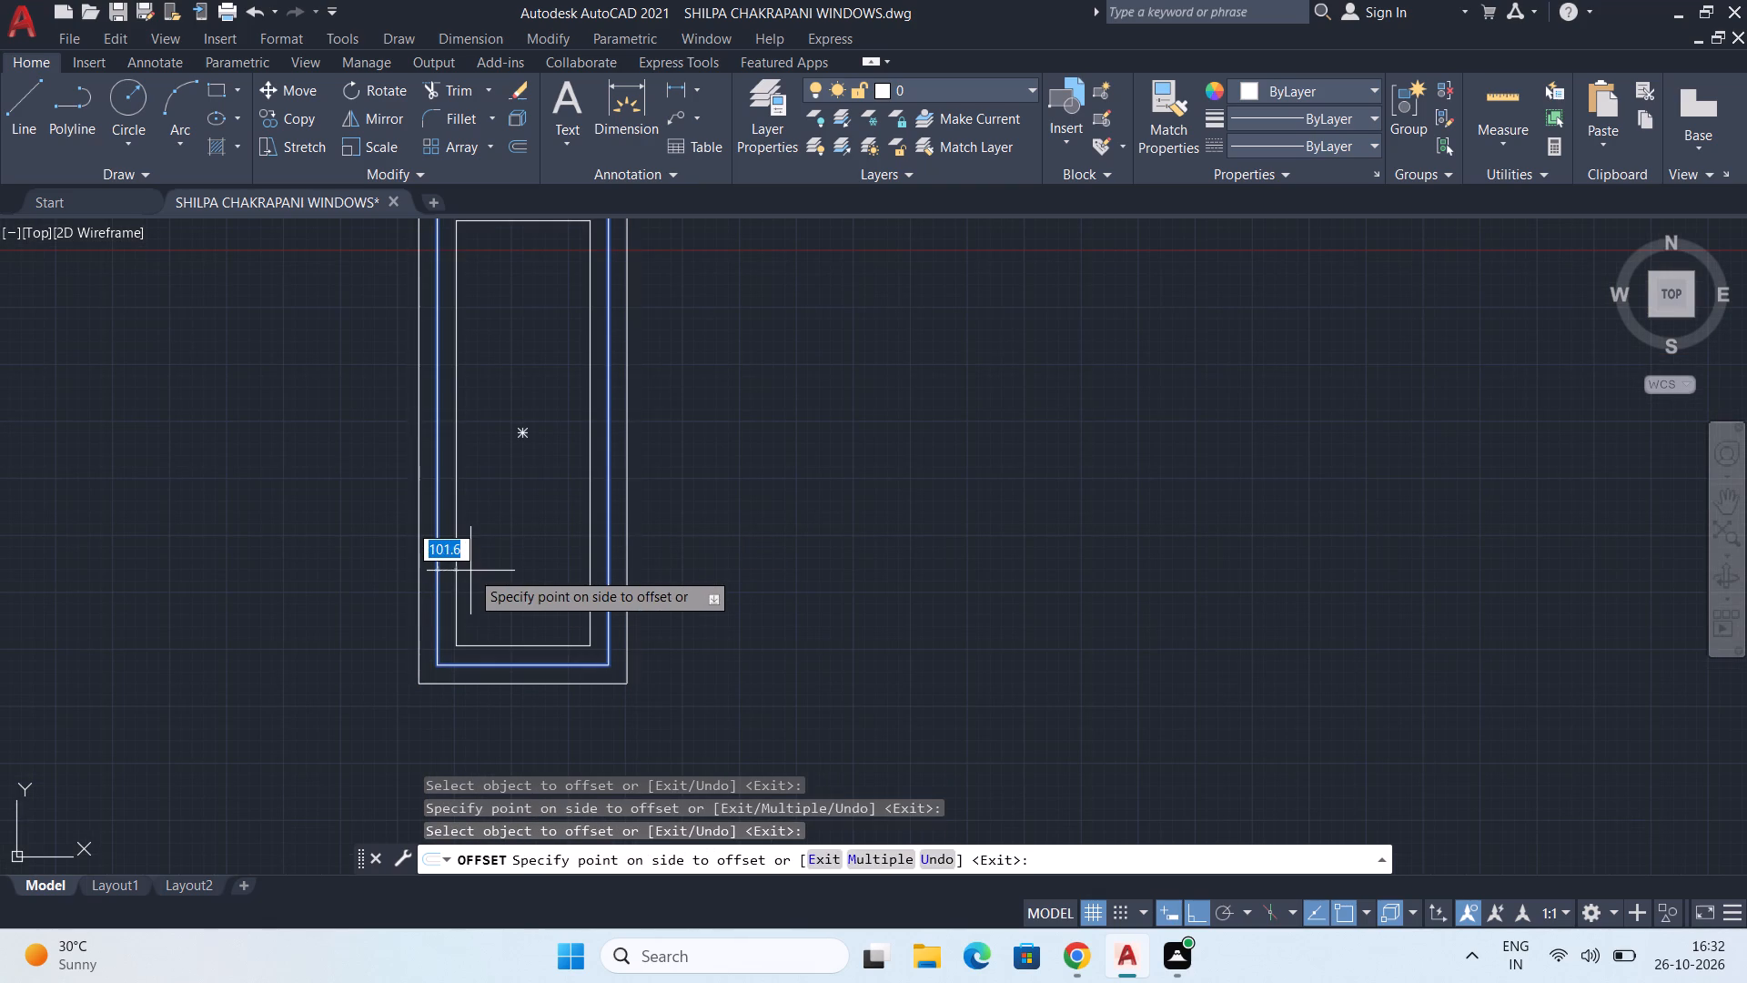
type("50.8")
key("Return")
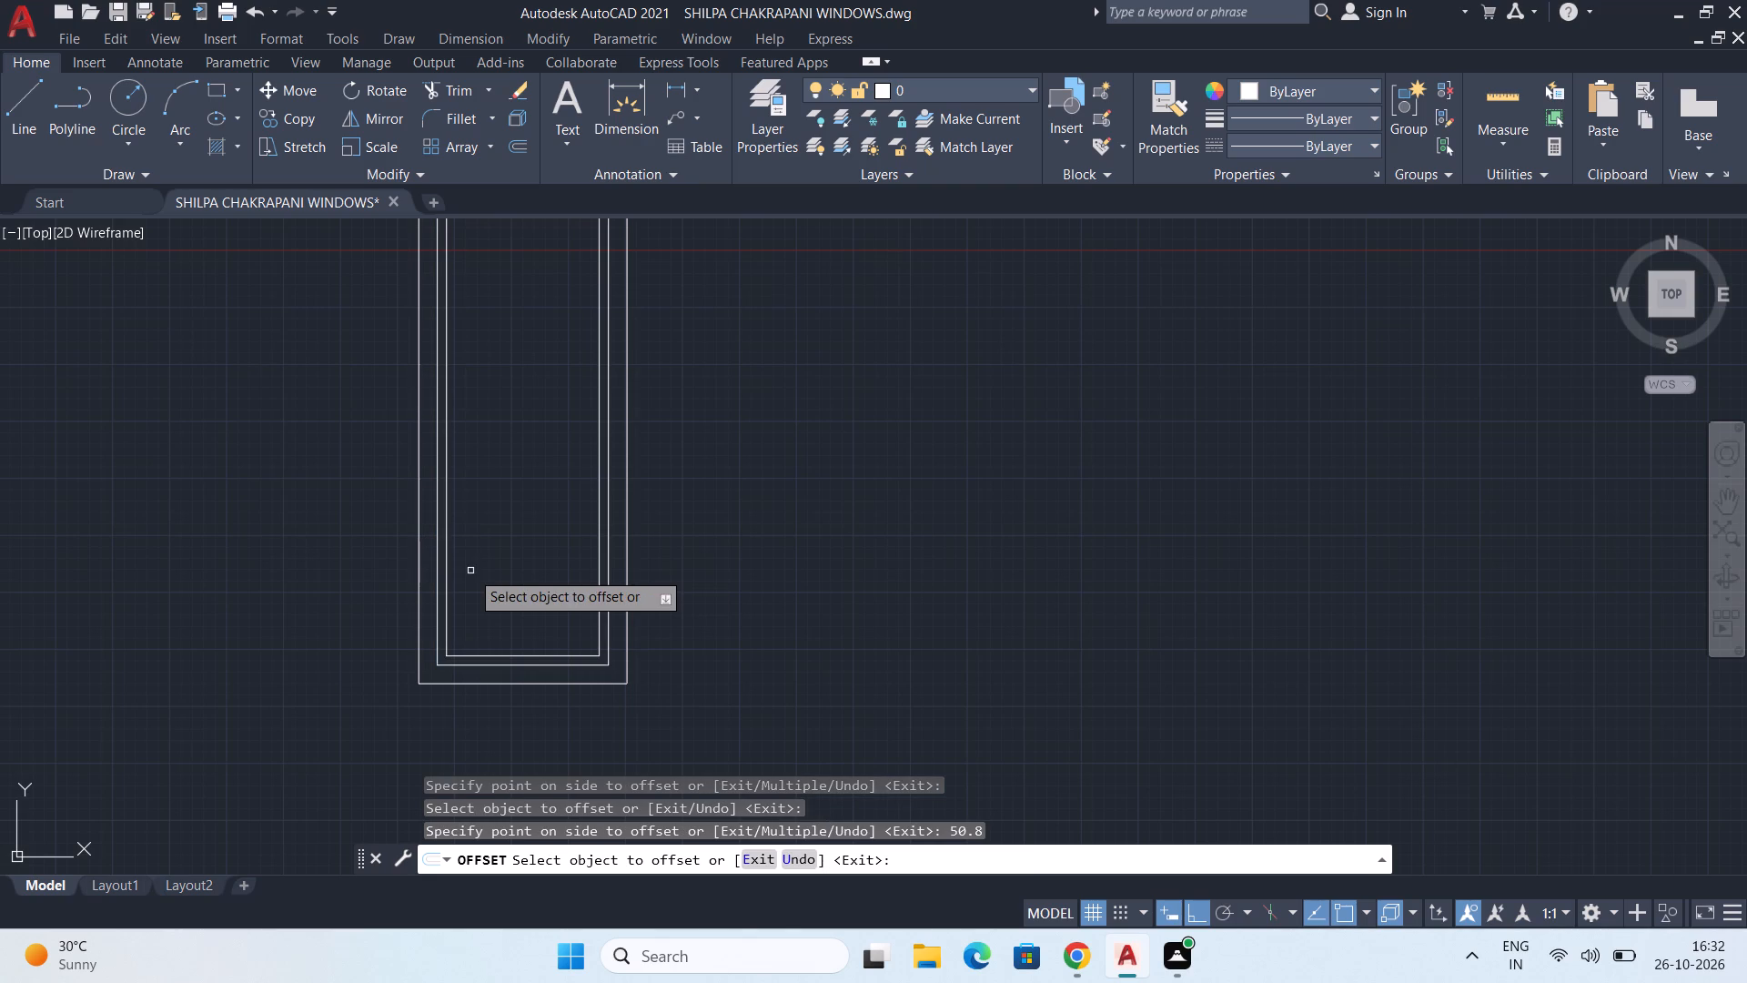
key("space")
Draw the opening mark from the innermost frame's top-left corner to its right edge's midpoint and back to the bottom-left corner, with Ortho off.
type("L")
key("Return")
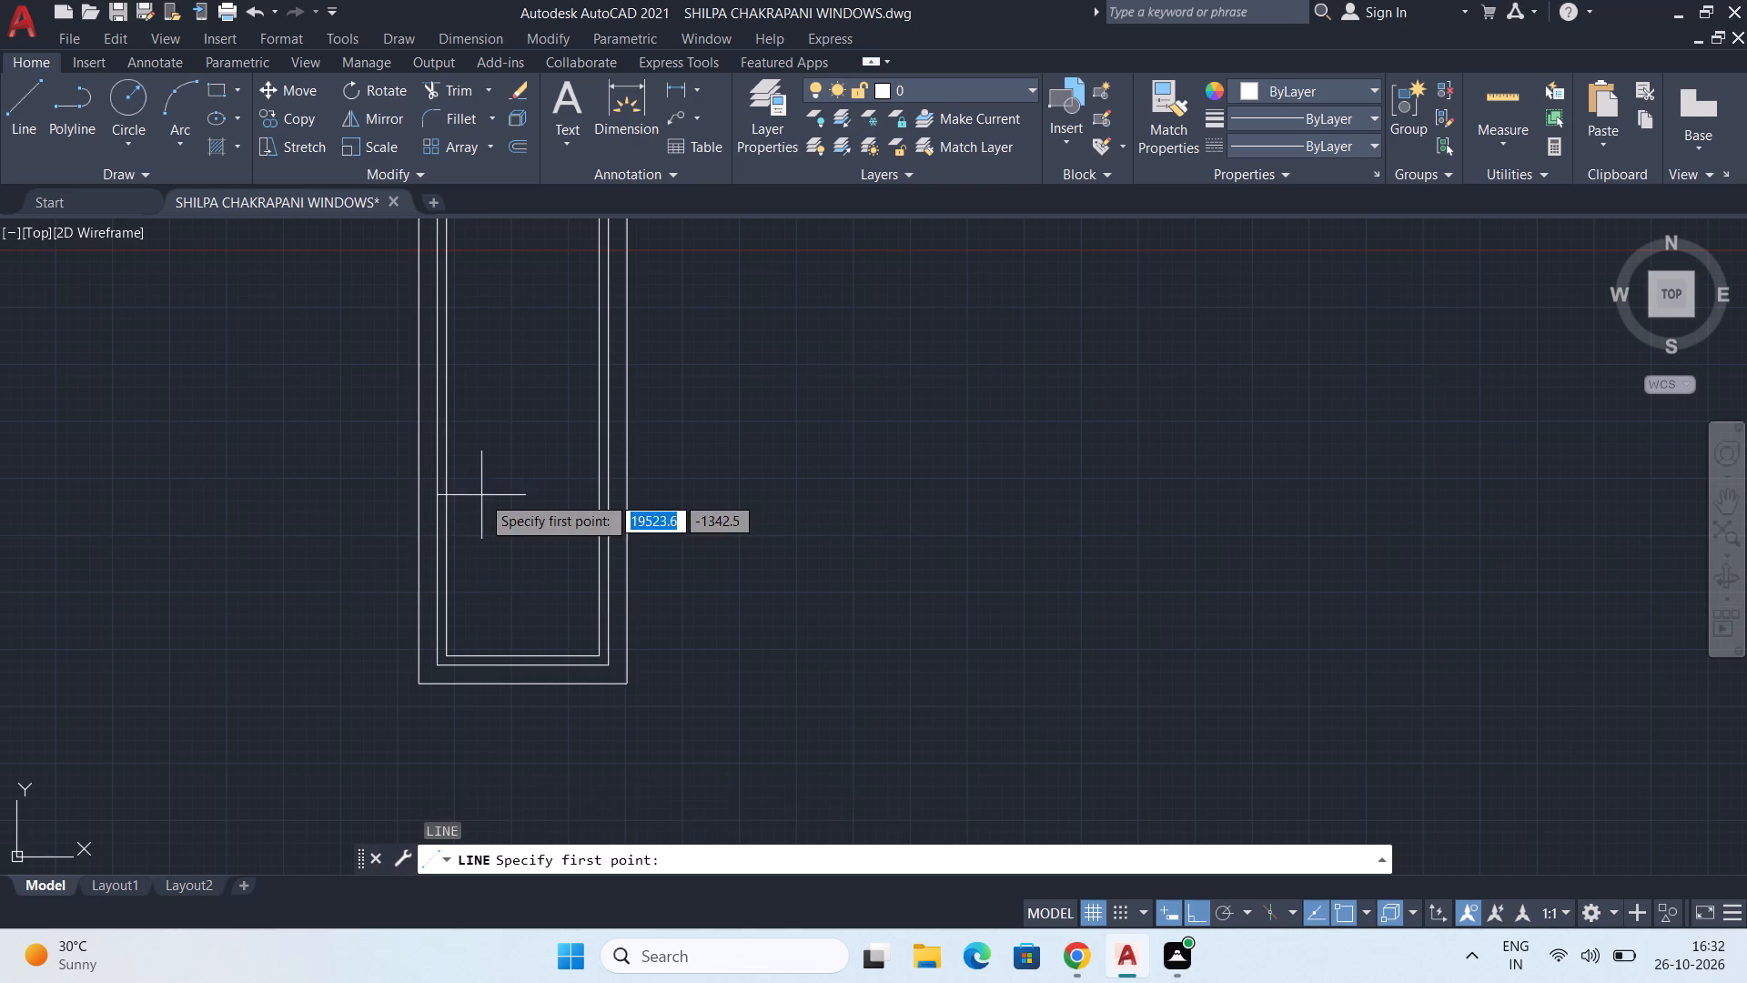
scroll(480, 490, "down", 1)
middle_click_drag(474, 469, 495, 623)
scroll(509, 518, "up", 1)
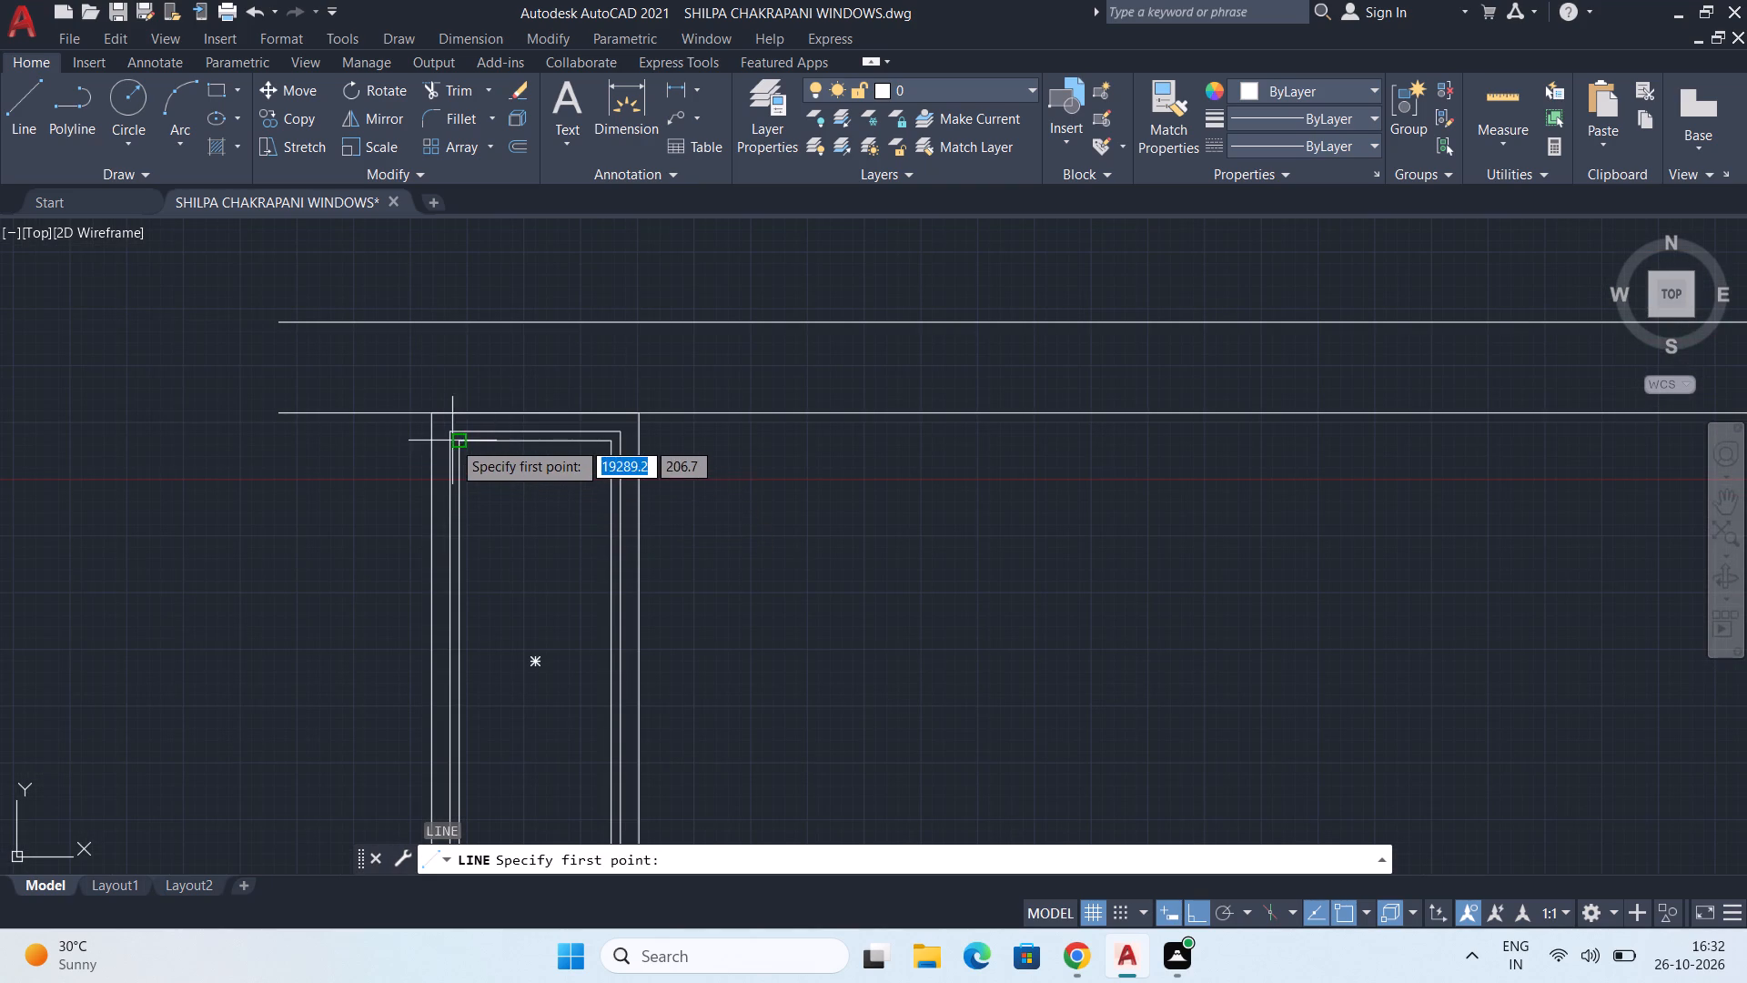
left_click(457, 441)
middle_click_drag(630, 685, 610, 575)
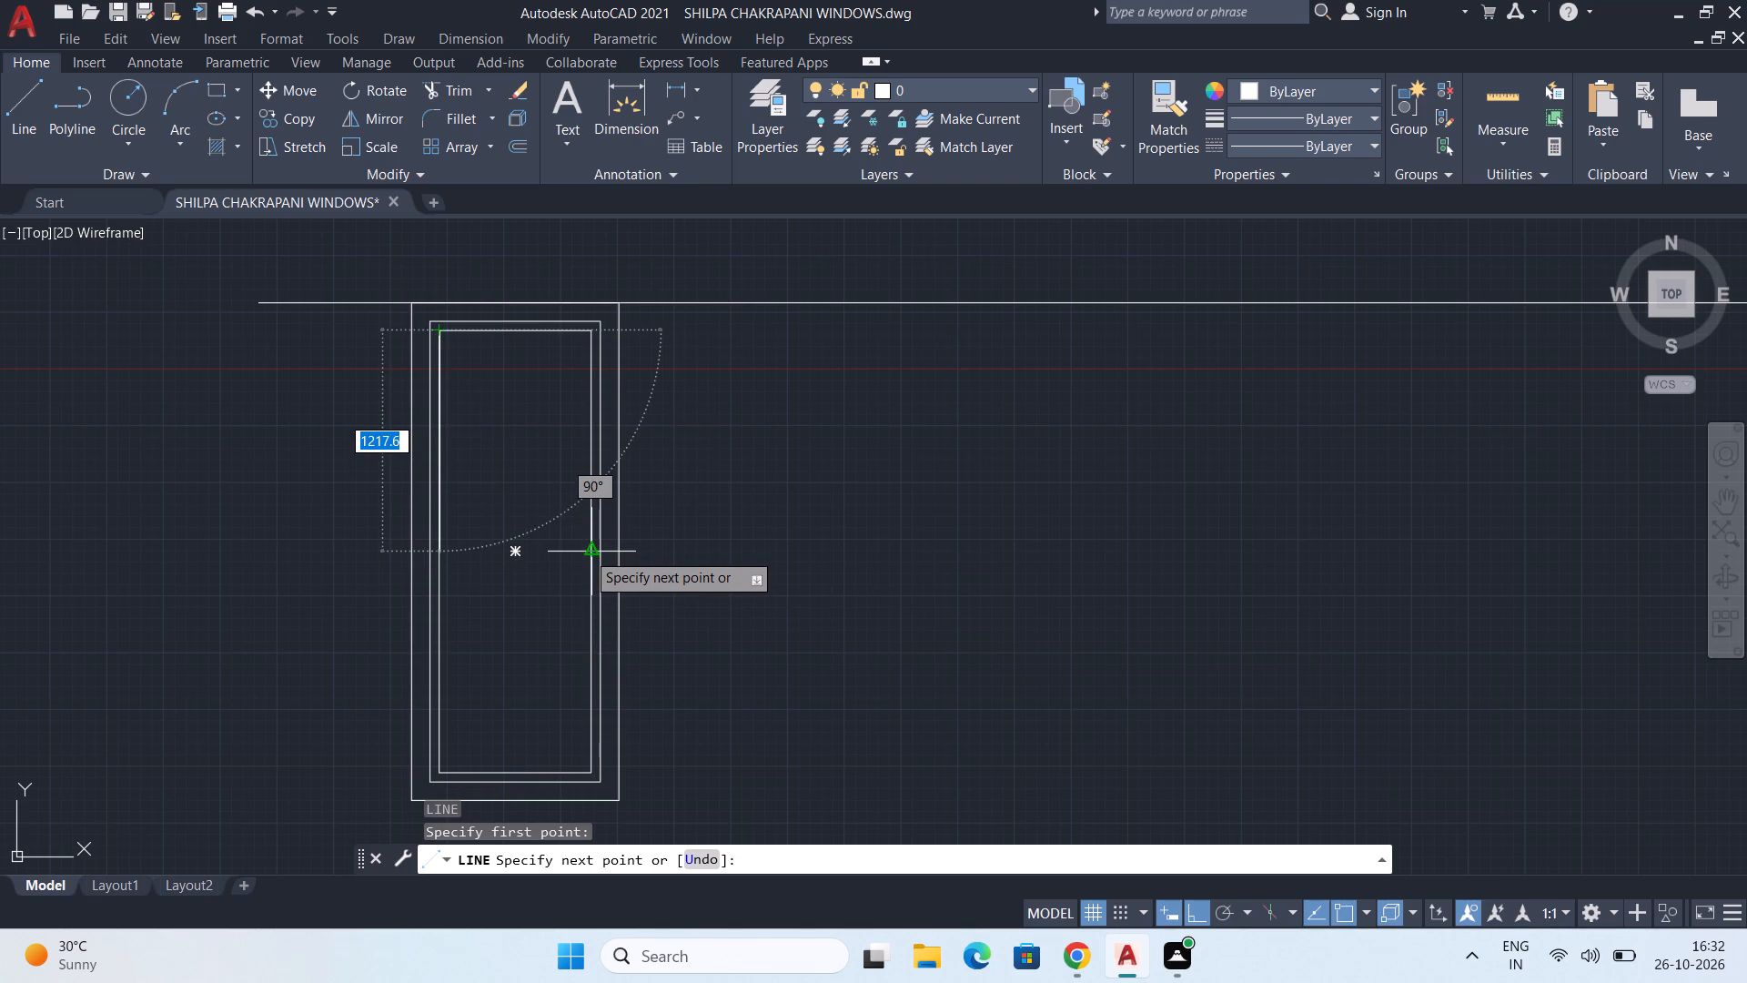
key("F8")
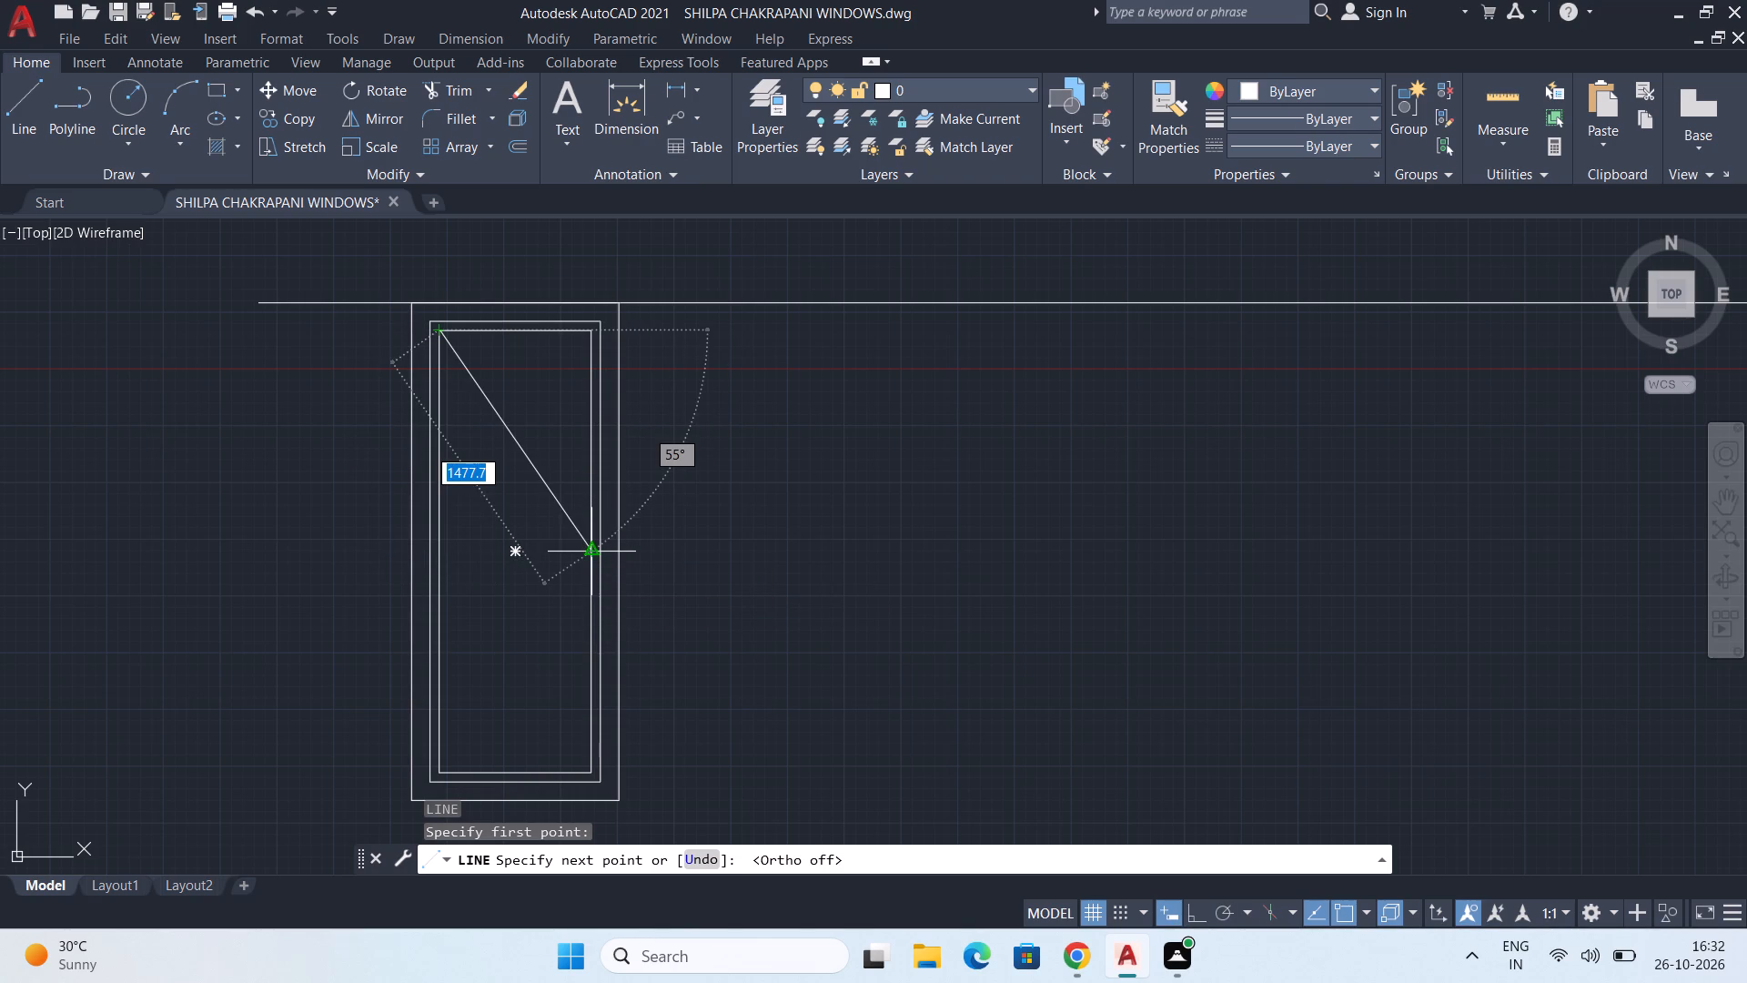
scroll(586, 552, "up", 1)
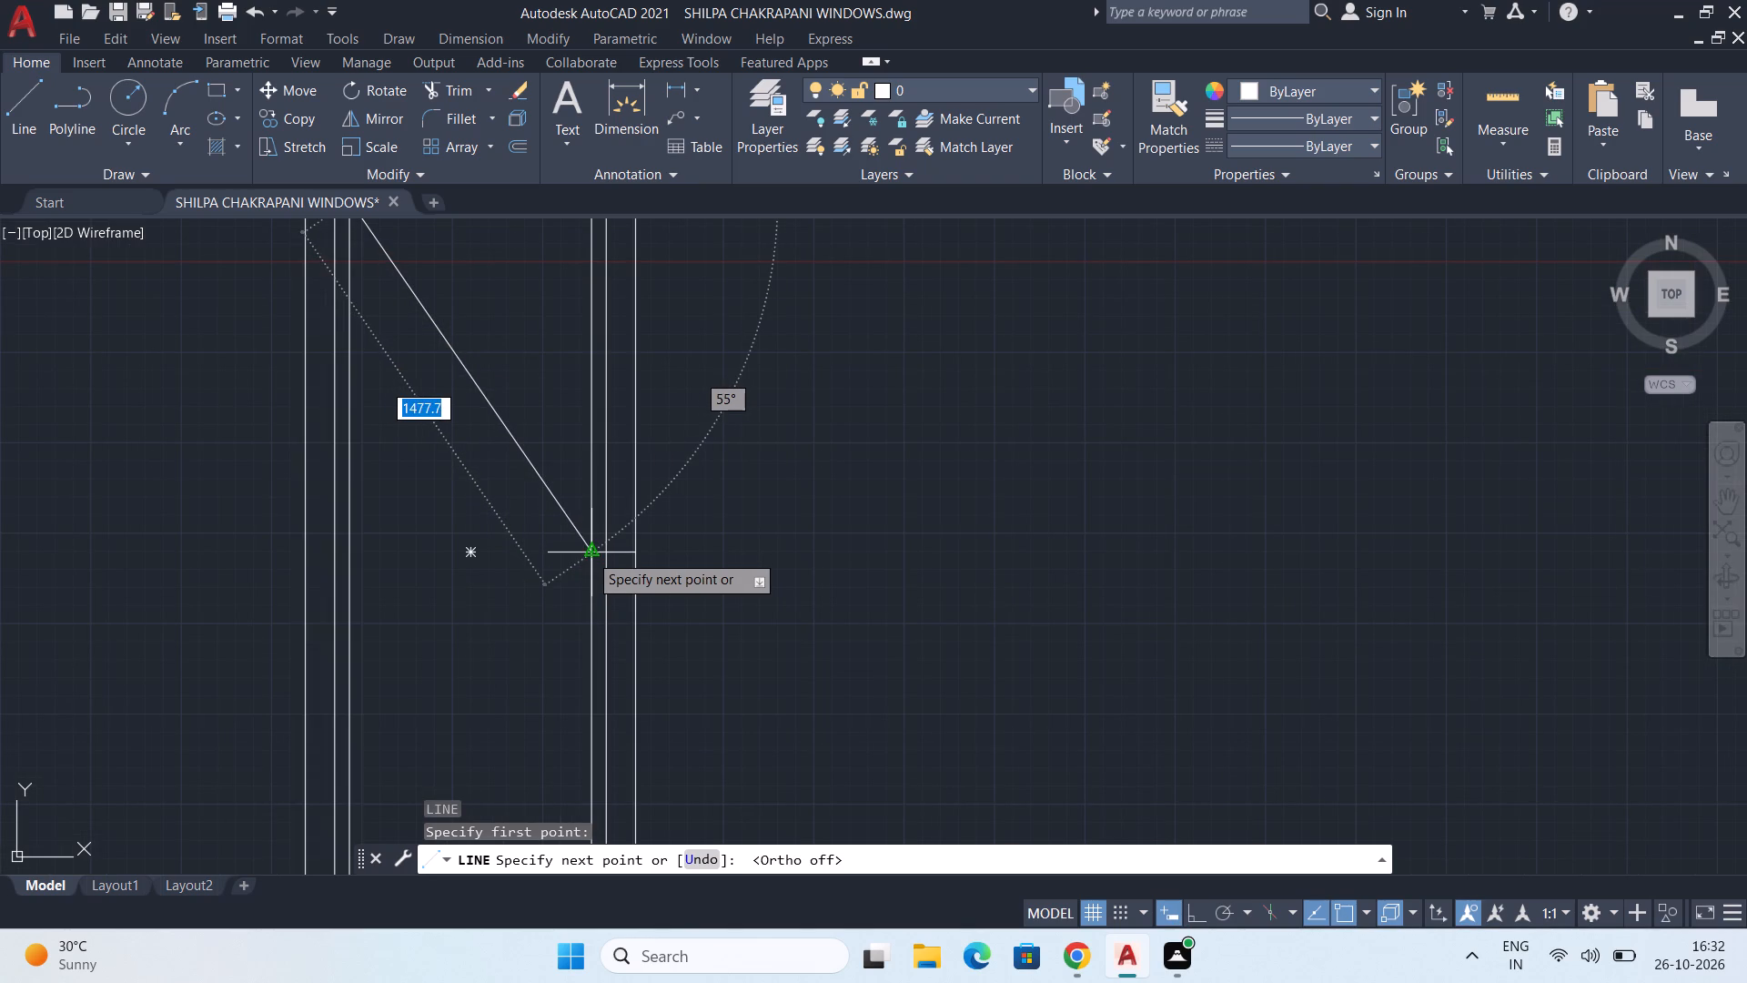
left_click(589, 553)
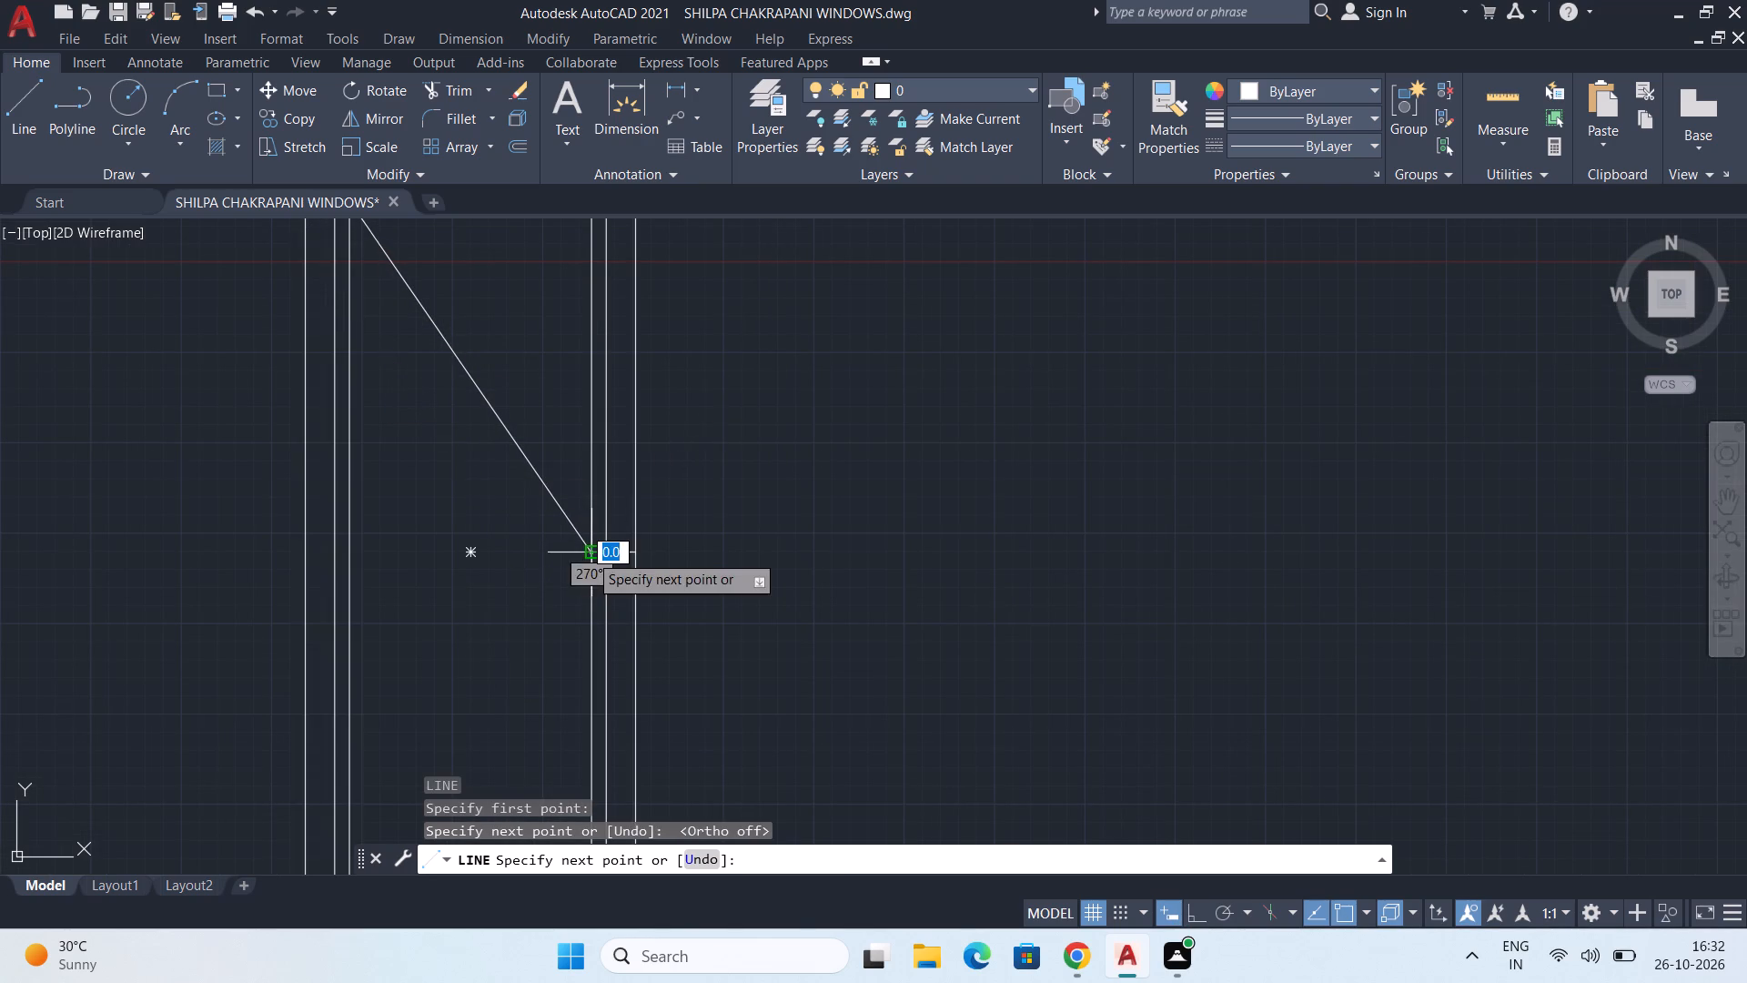
scroll(589, 555, "down", 1)
middle_click_drag(509, 694, 557, 565)
scroll(519, 677, "up", 2)
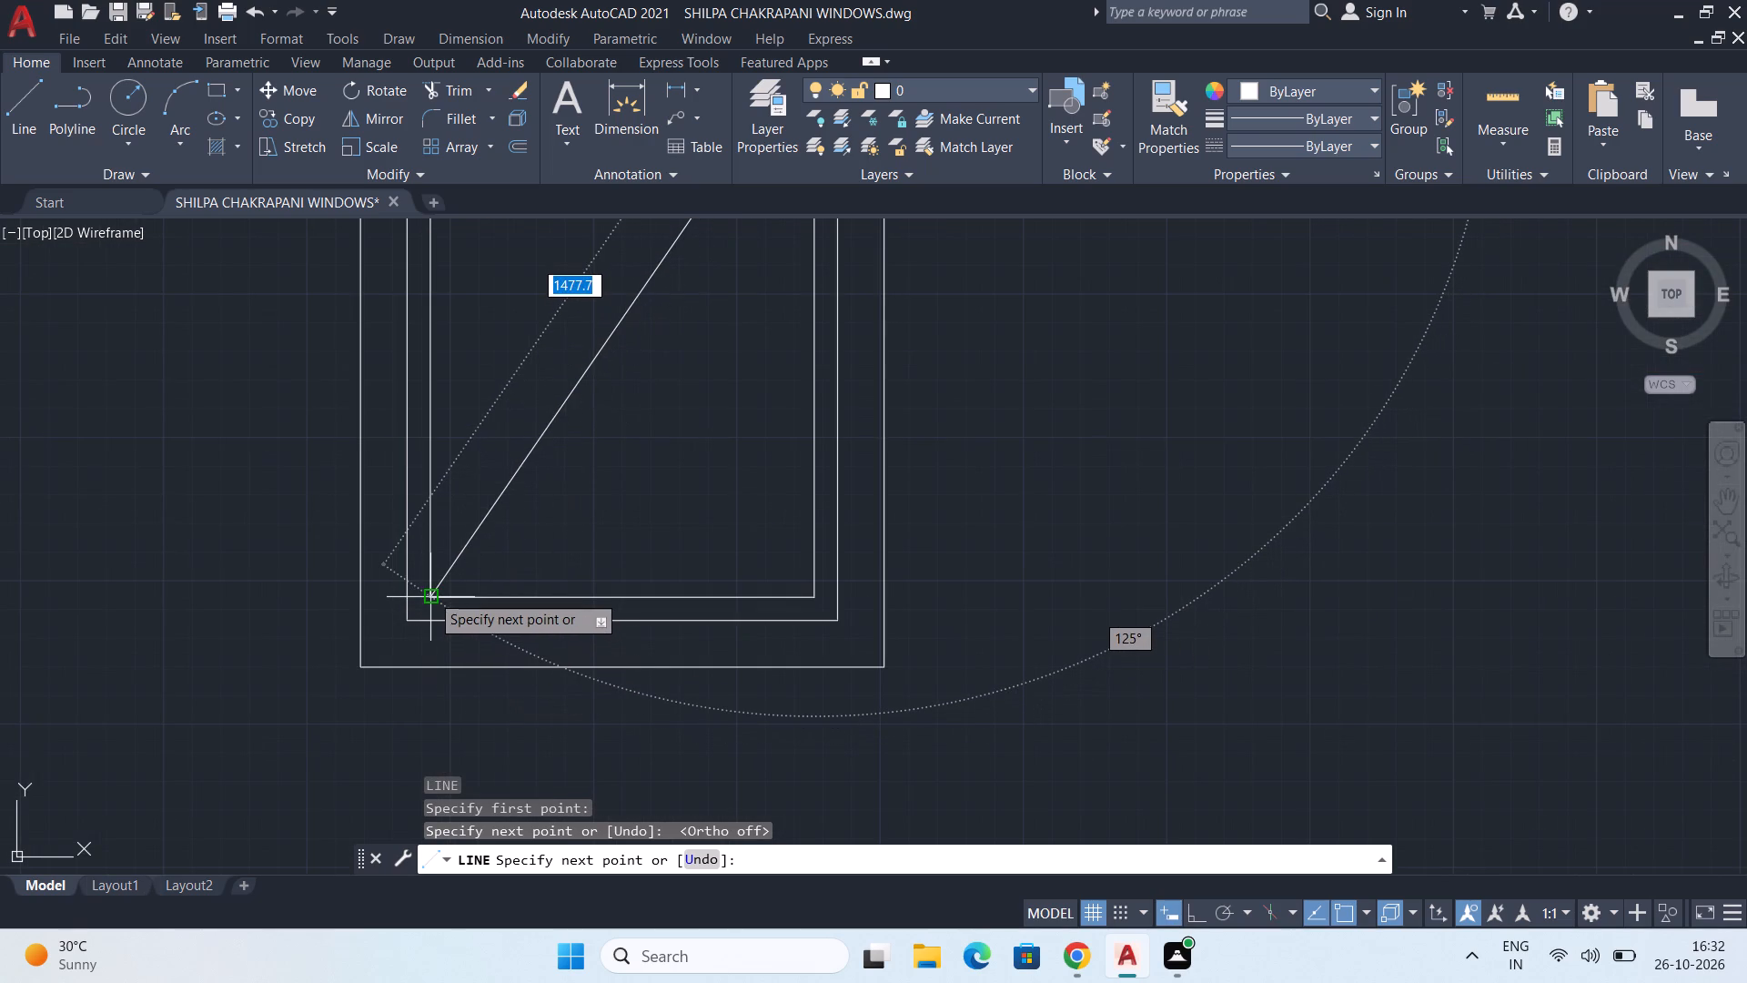
left_click(430, 593)
key("Escape")
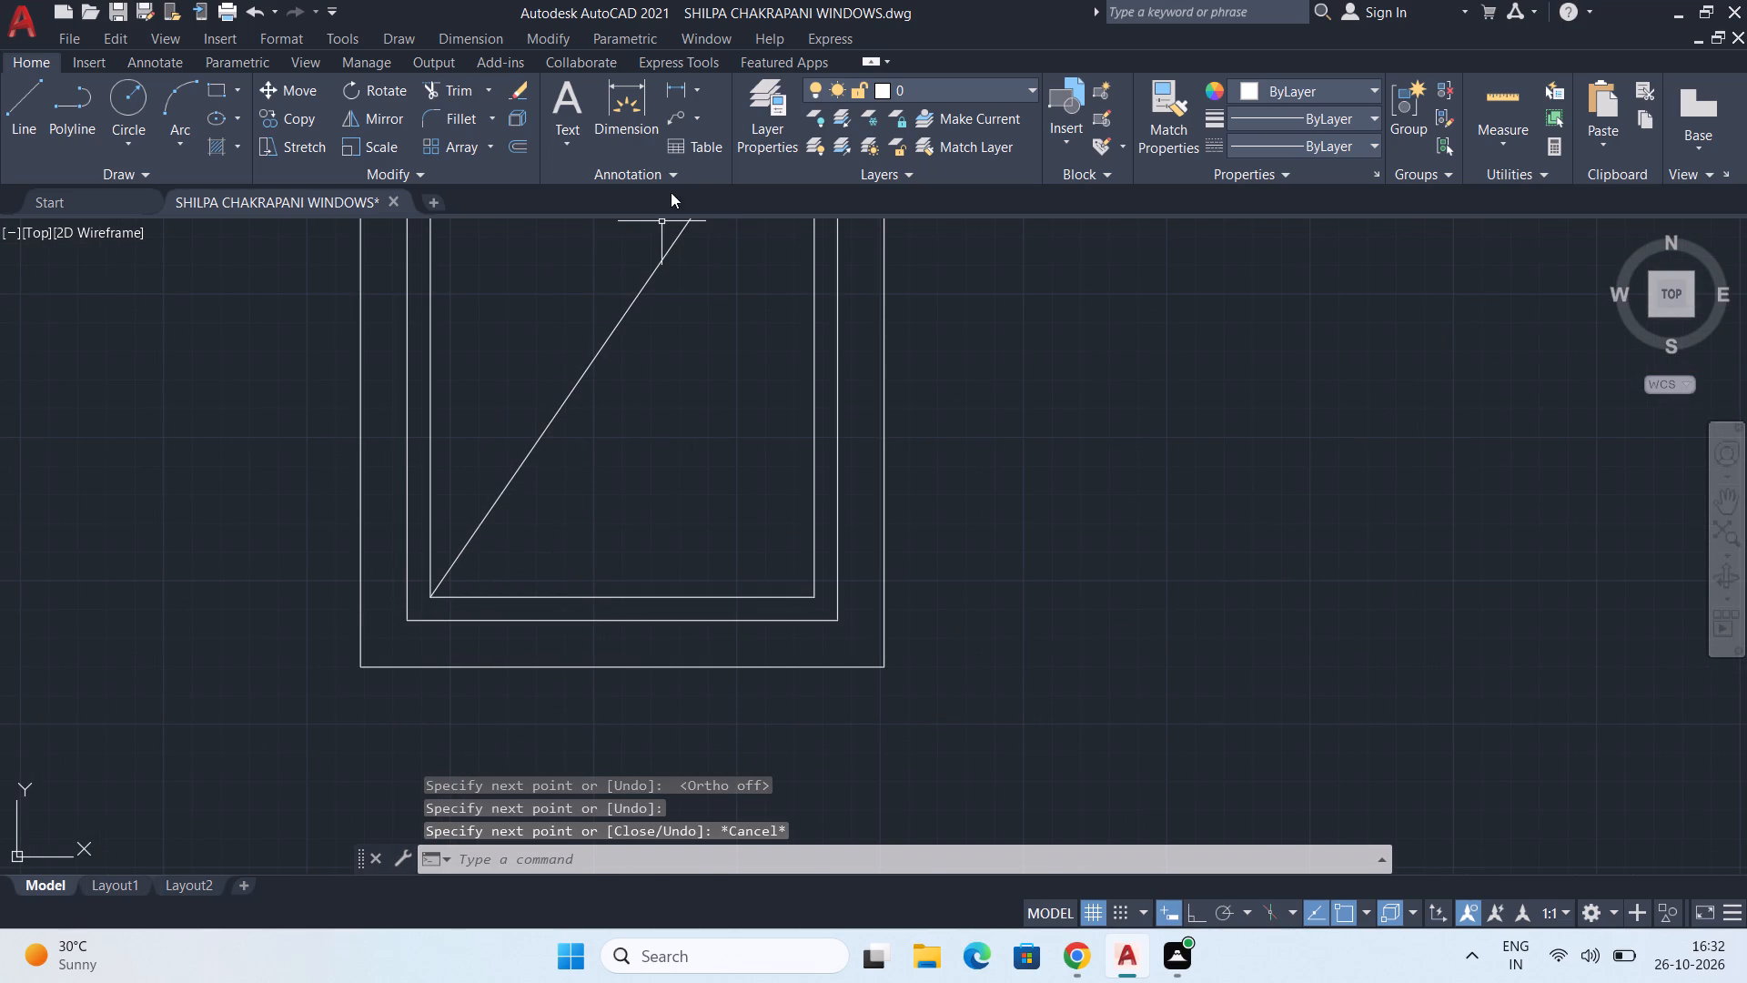
Add a linear dimension for the new window's overall width, just above its top edge between the alignment lines.
left_click(679, 94)
scroll(615, 451, "down", 2)
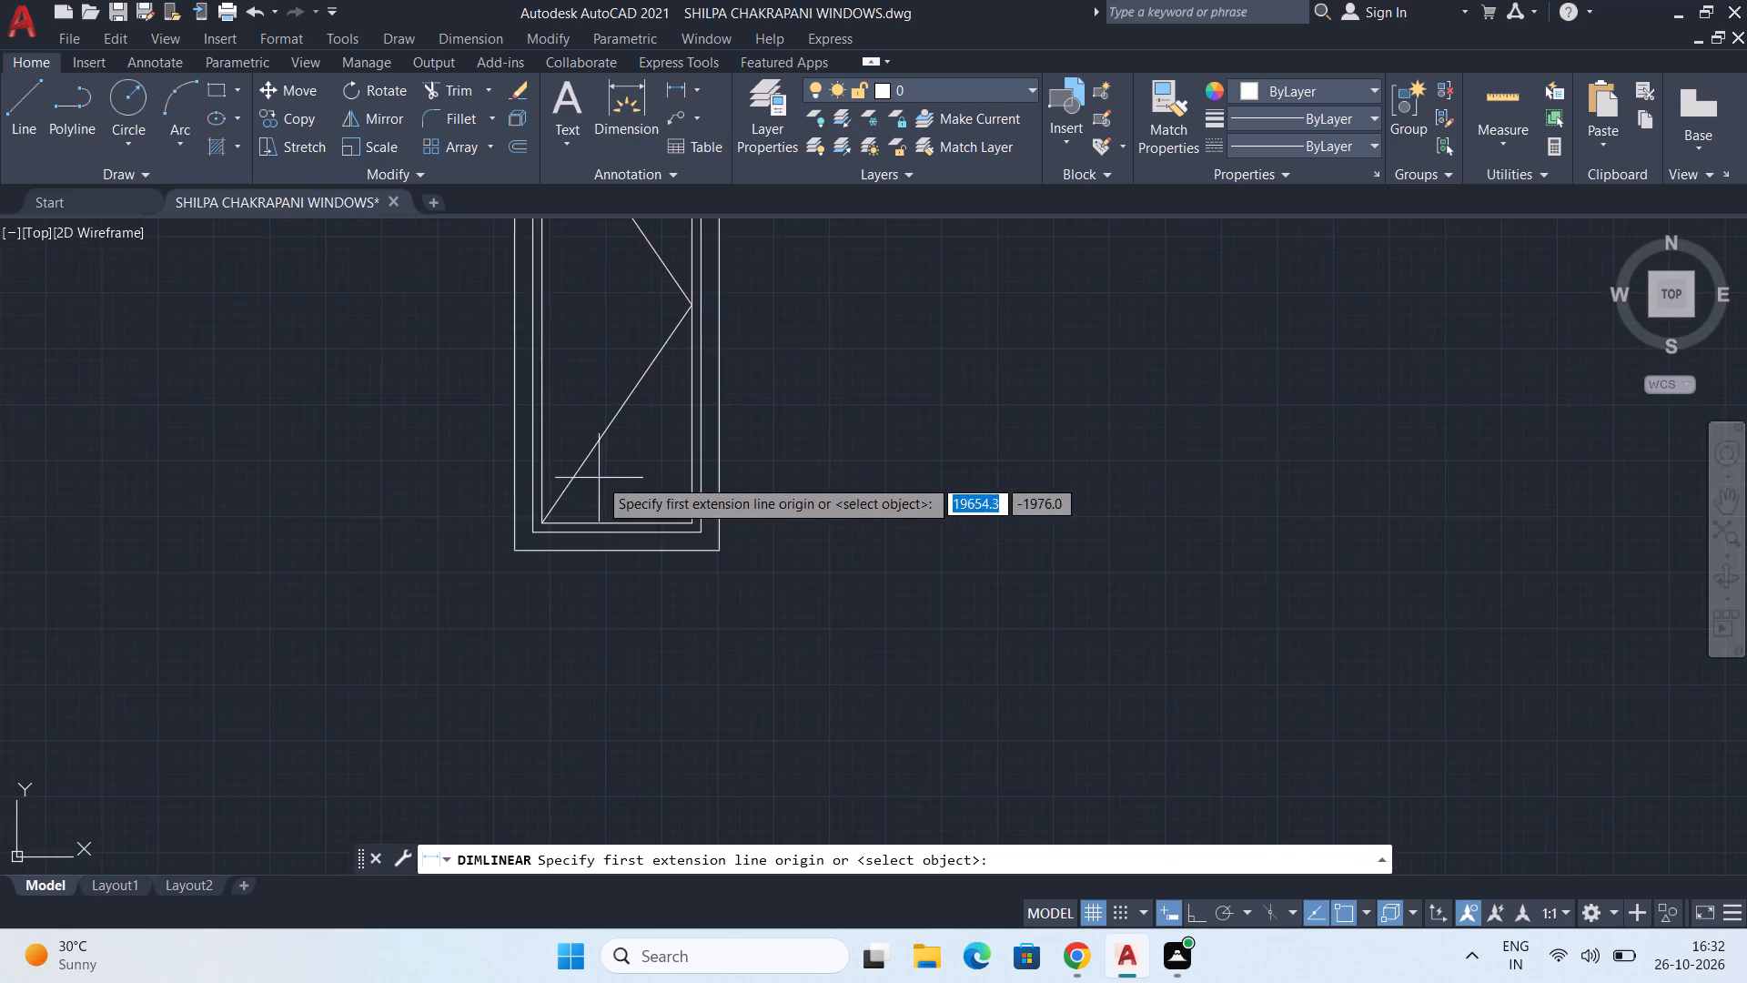
middle_click_drag(600, 487, 510, 846)
middle_click_drag(578, 503, 611, 423)
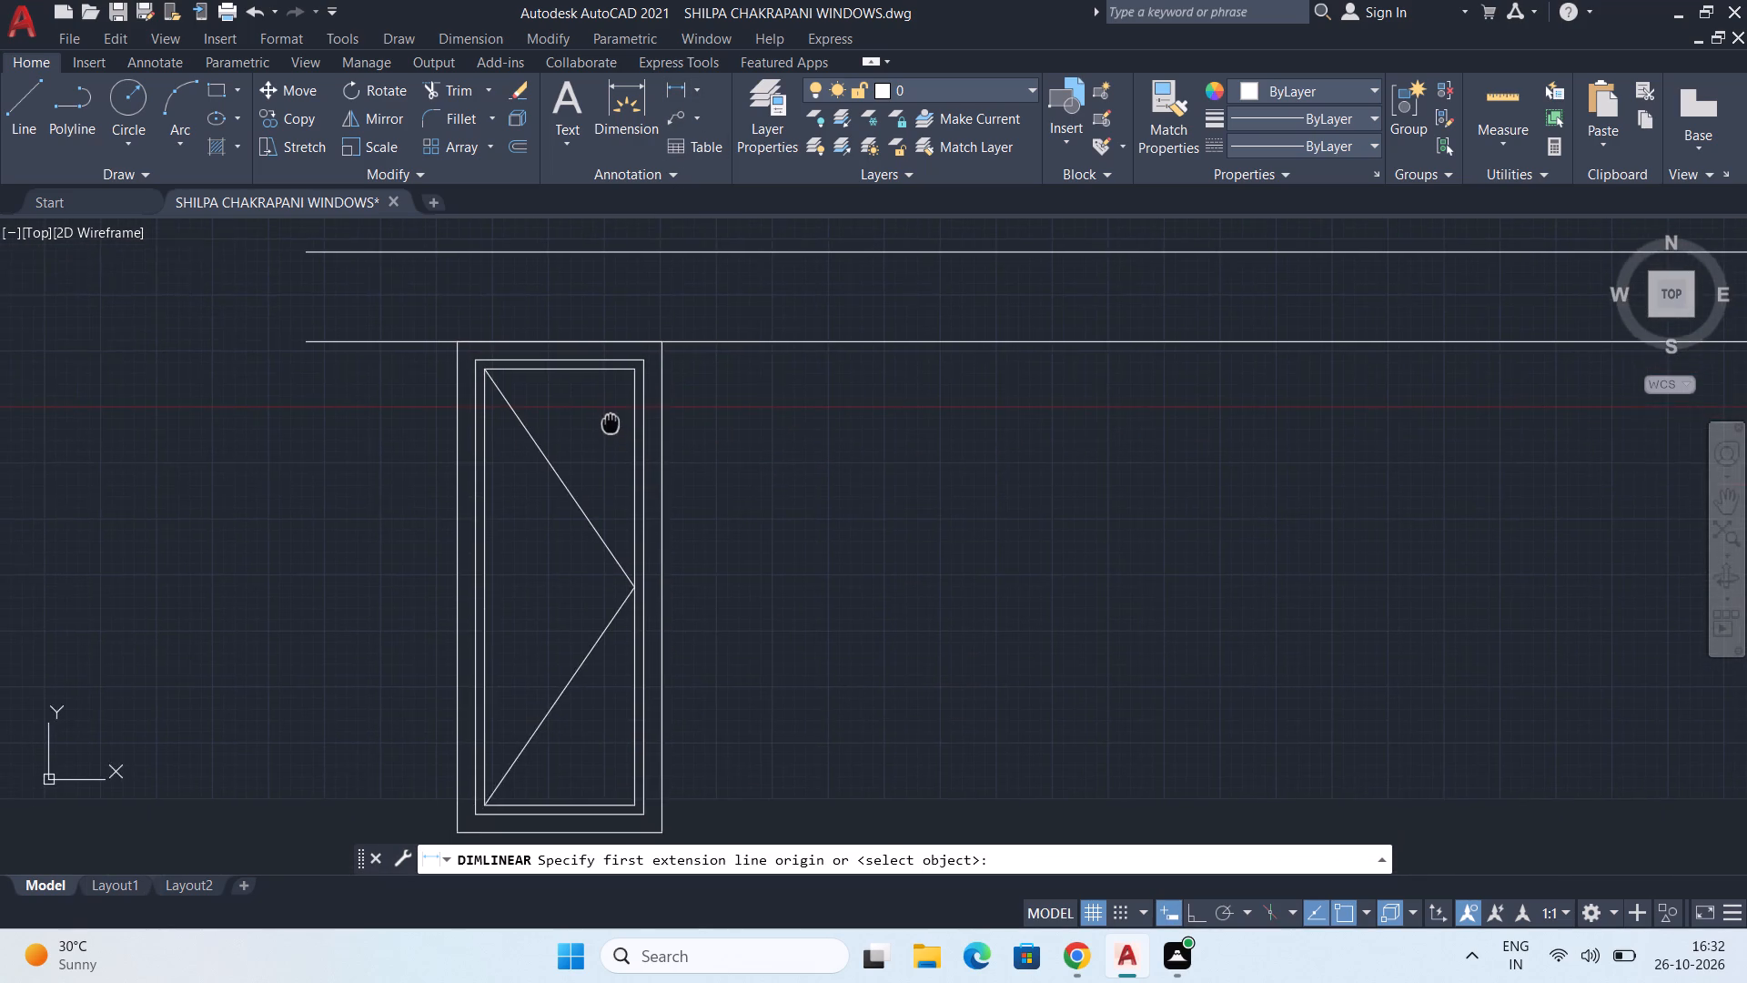
middle_click_drag(611, 423, 615, 478)
scroll(522, 424, "up", 2)
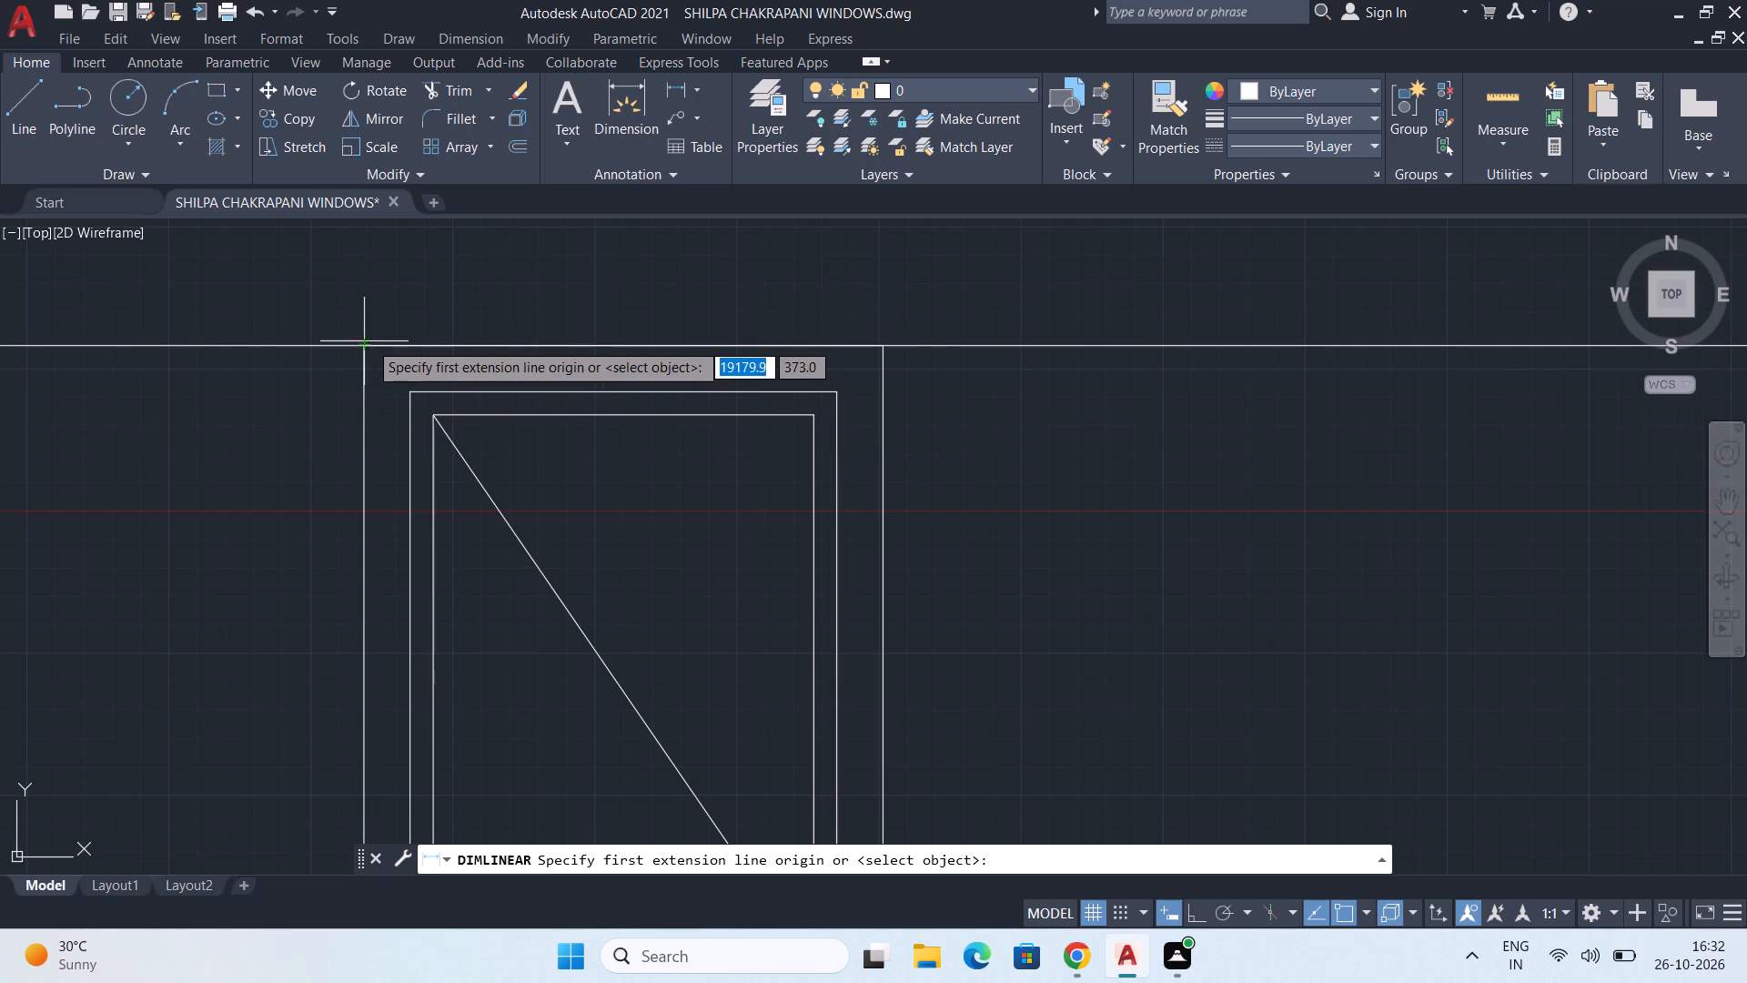
left_click(364, 348)
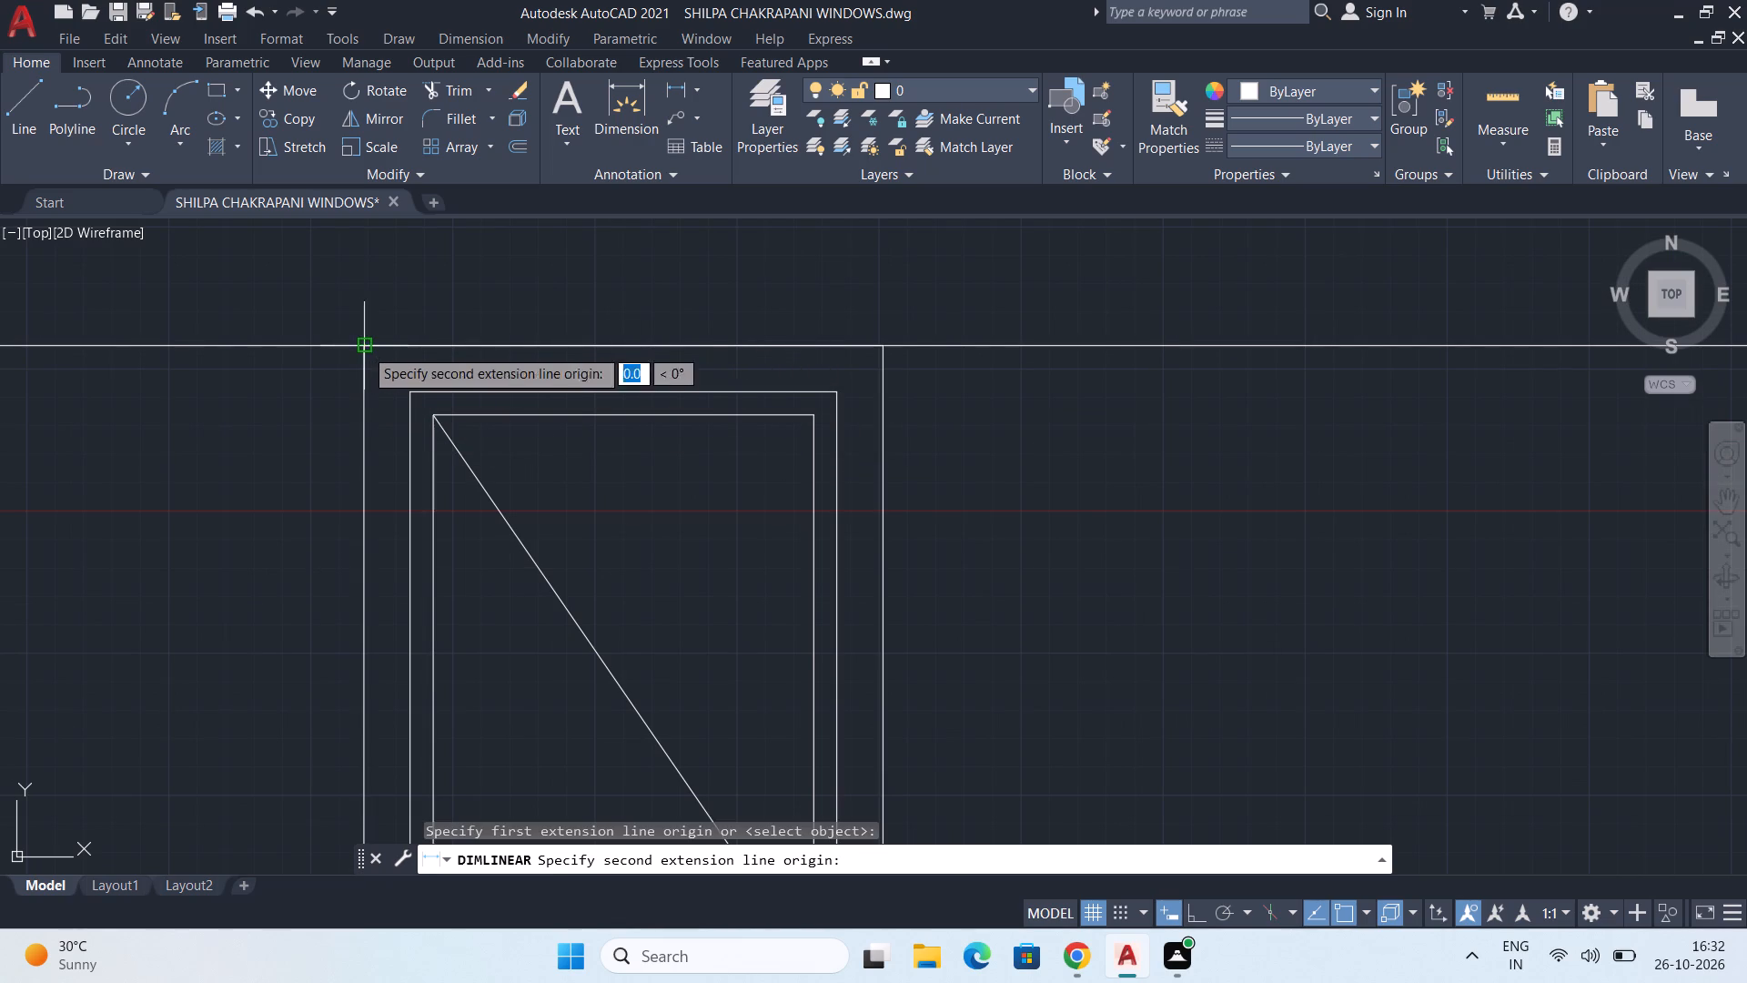
middle_click_drag(723, 352, 608, 476)
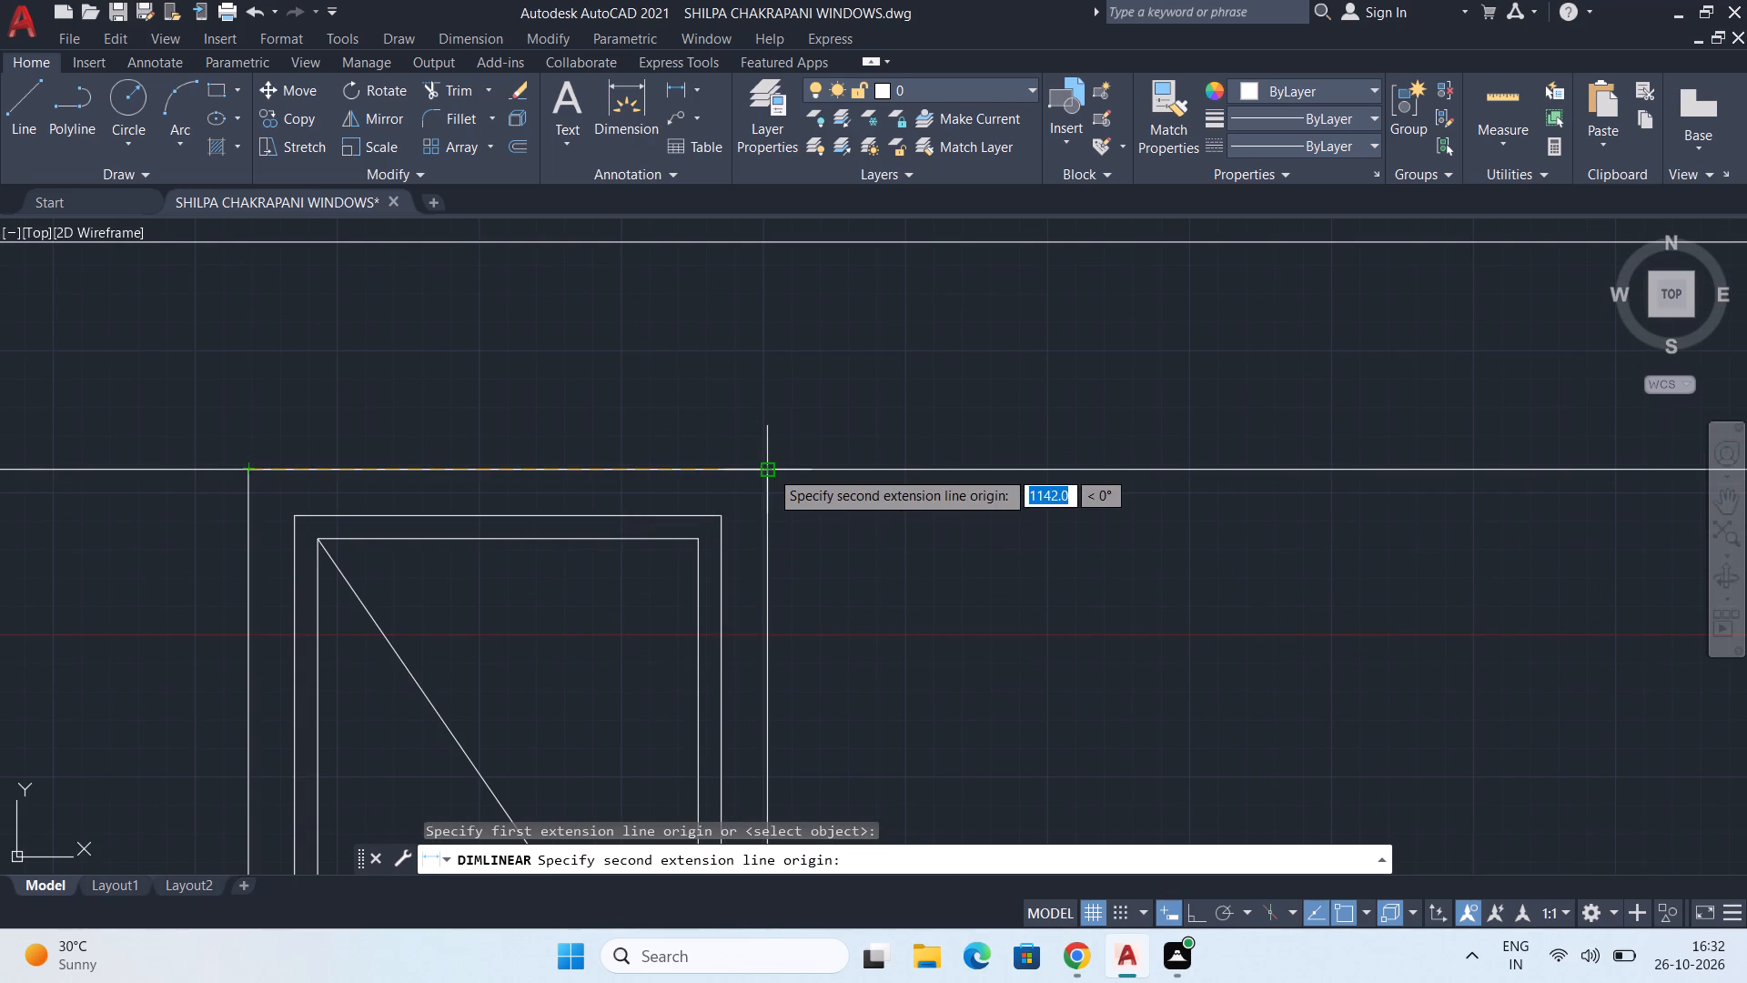
left_click(770, 470)
left_click(764, 407)
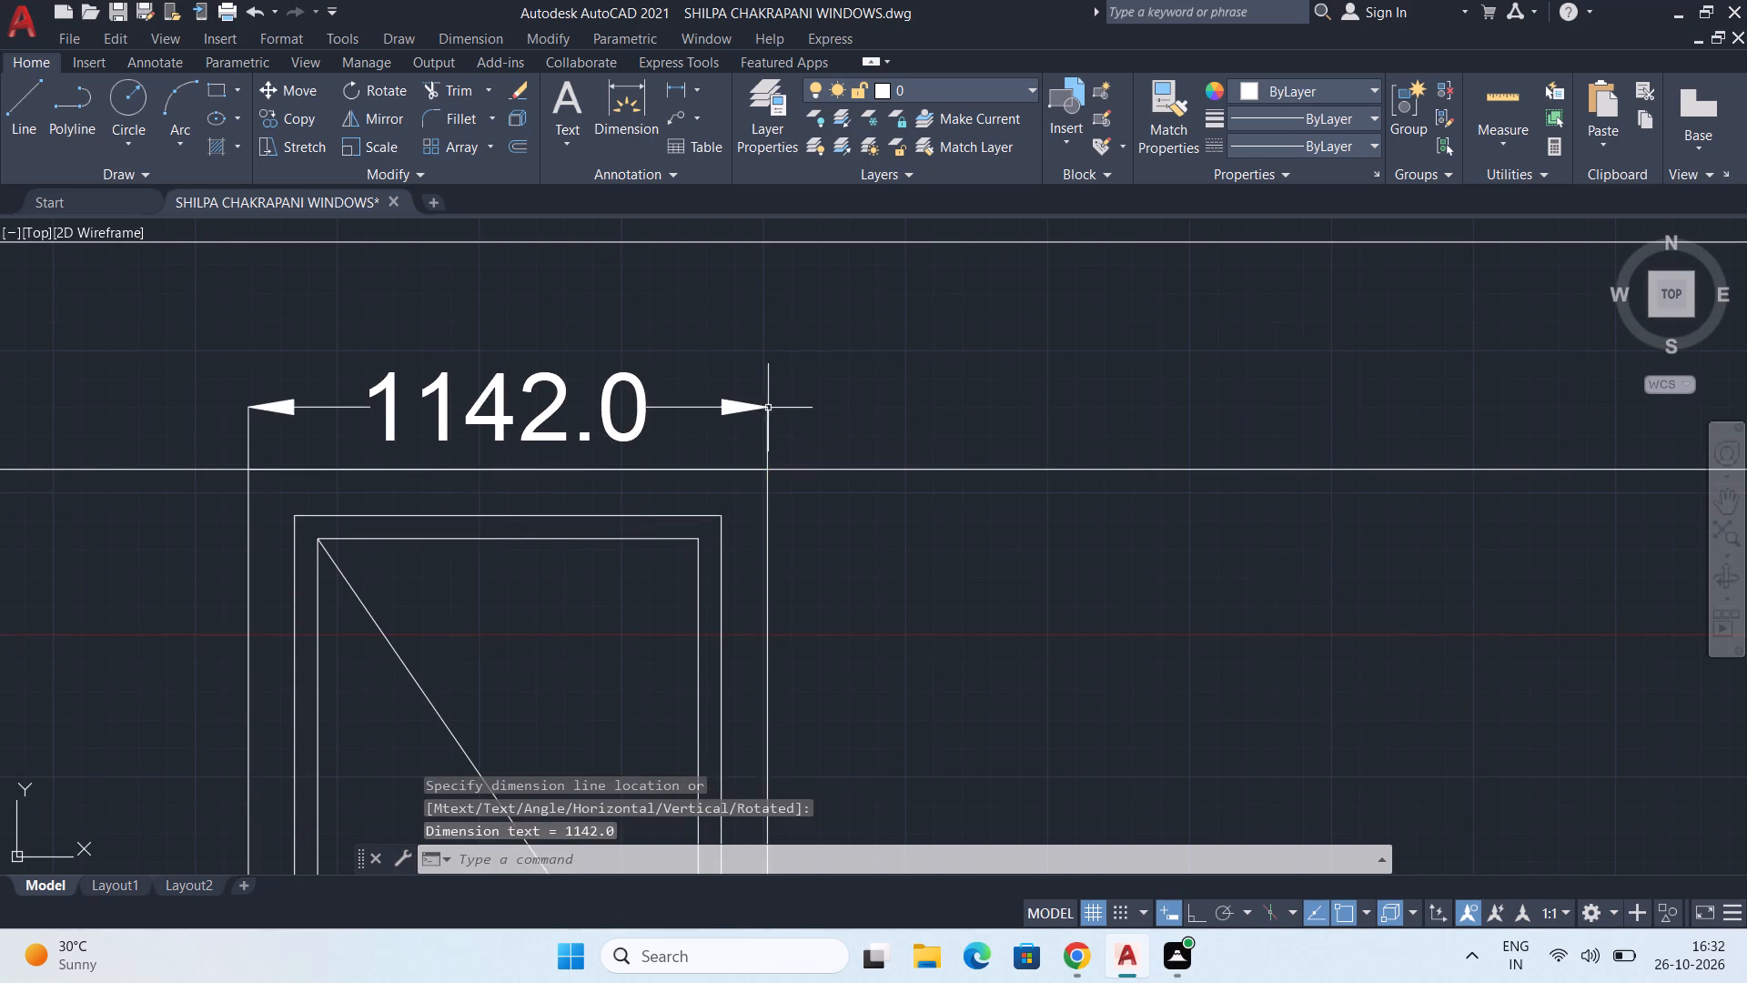
Add a linear dimension for the new window's overall height, just outside its right edge.
scroll(828, 473, "down", 1)
middle_click_drag(885, 562, 887, 595)
scroll(885, 522, "down", 3)
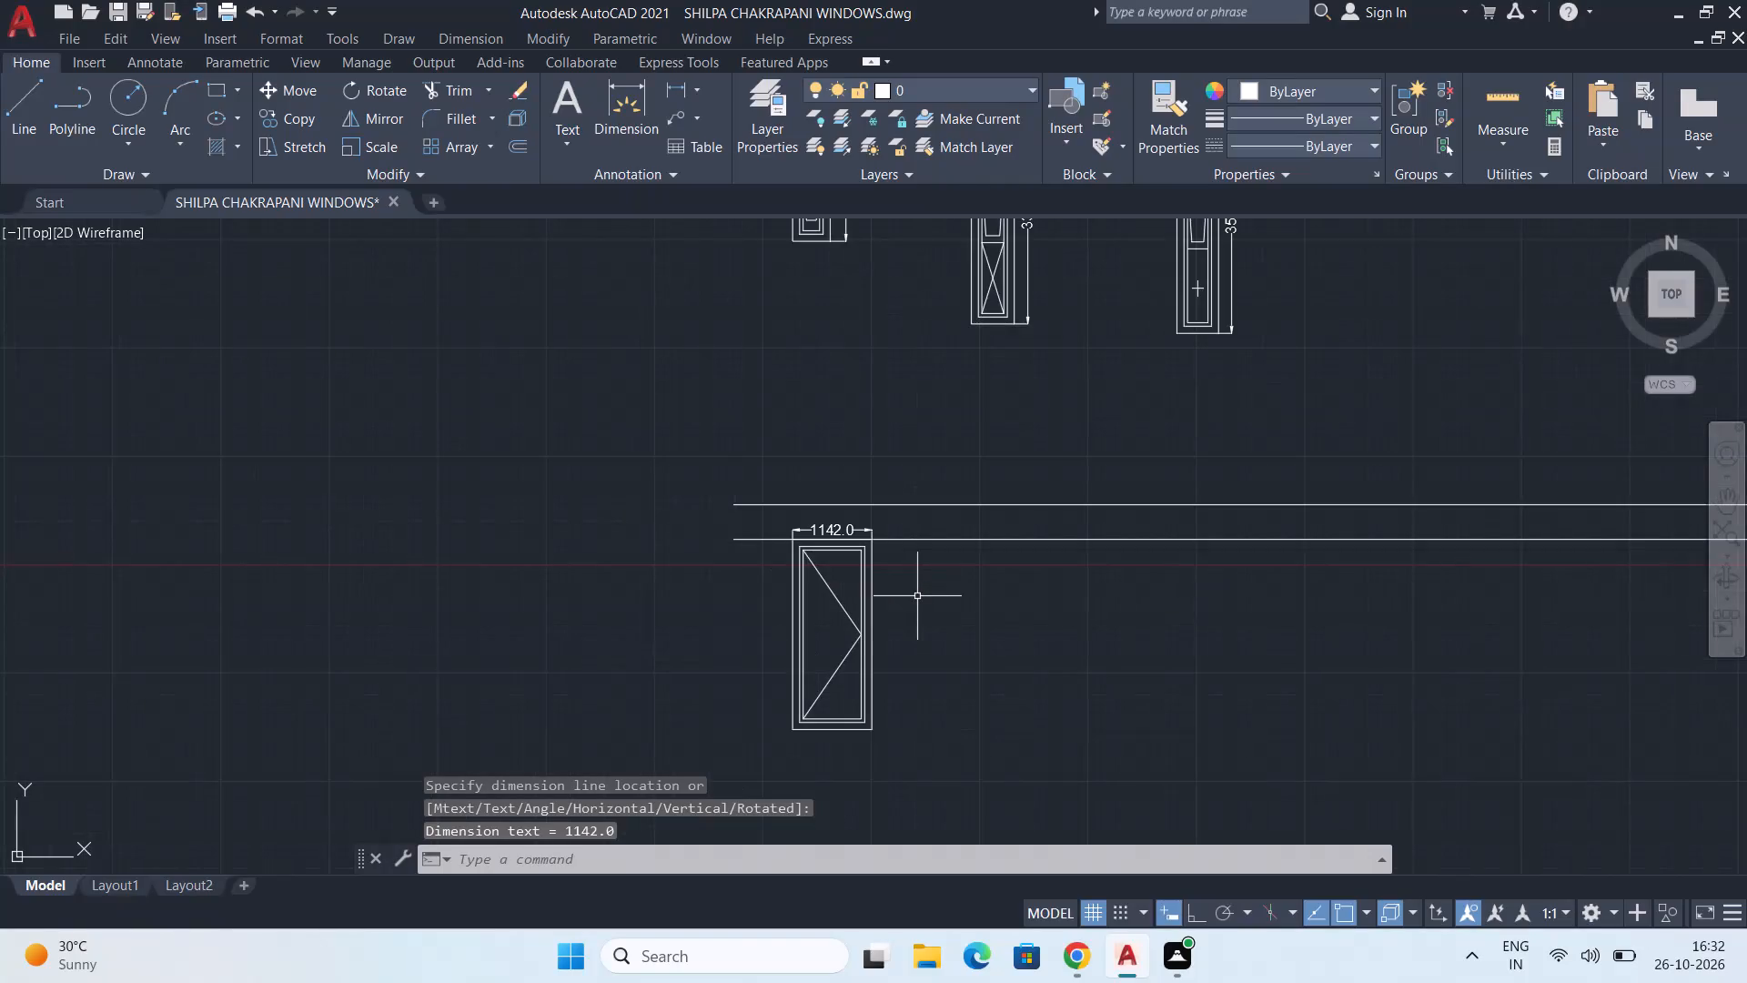
middle_click_drag(918, 598, 742, 602)
key("space")
scroll(685, 561, "up", 4)
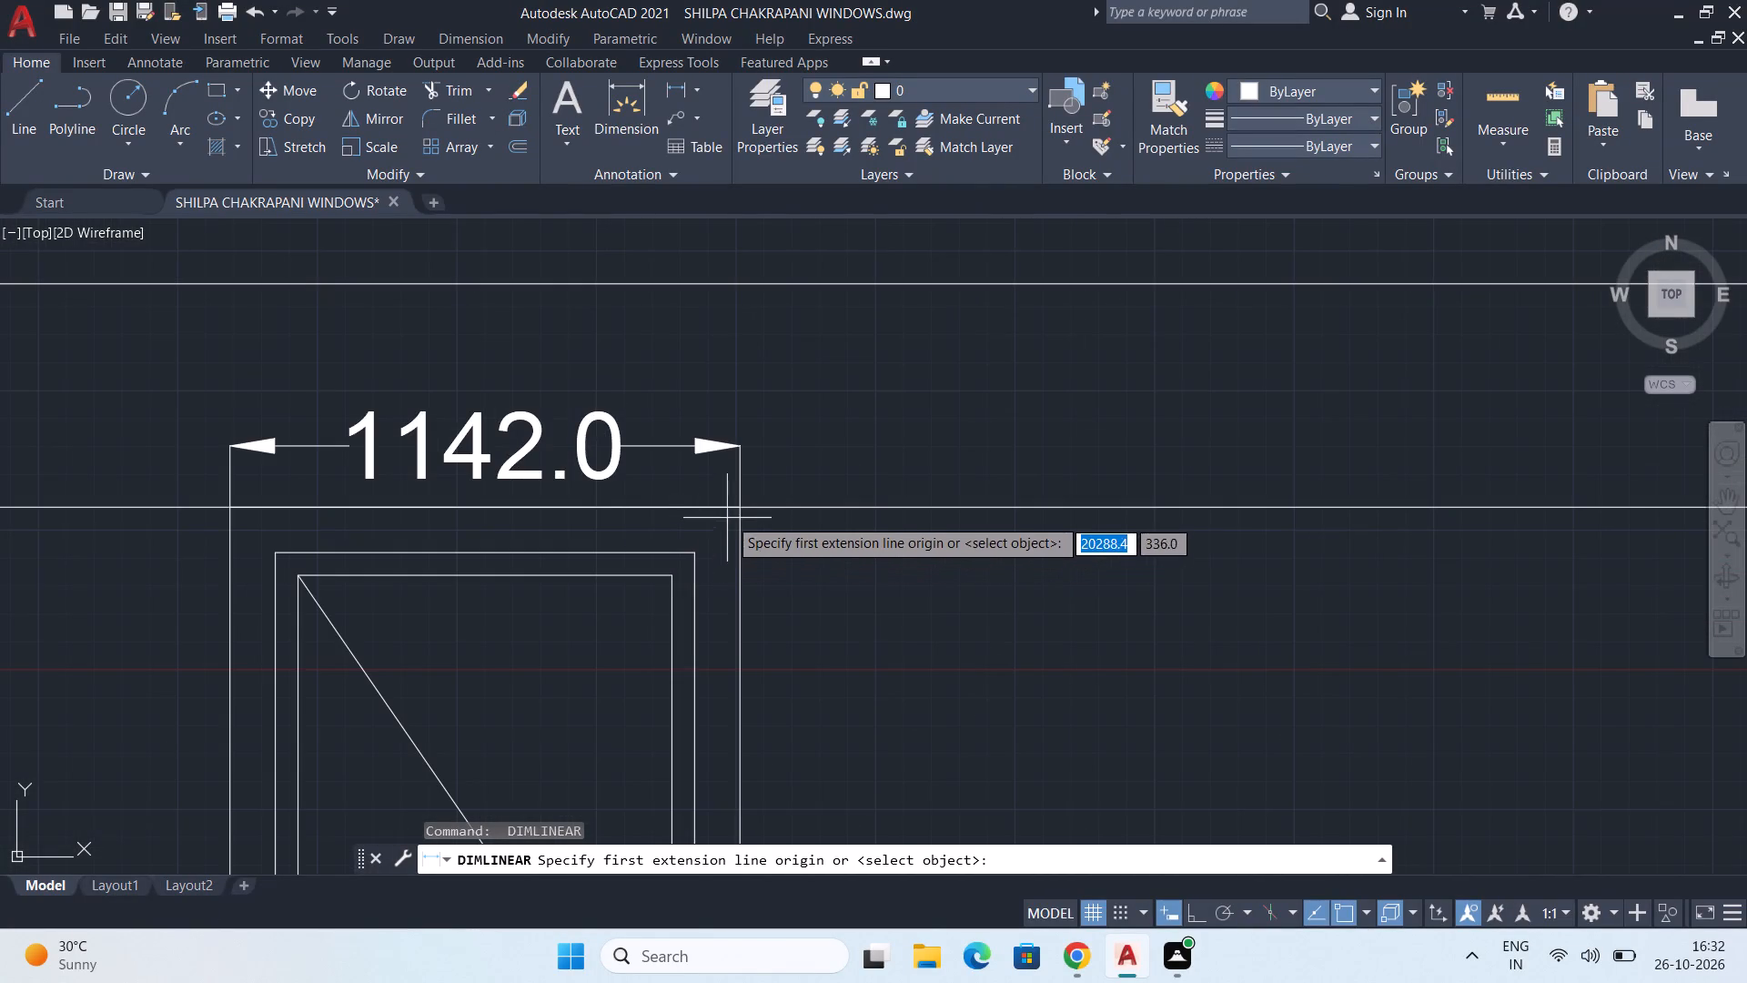
left_click(742, 505)
scroll(739, 611, "down", 3)
middle_click_drag(744, 644, 736, 462)
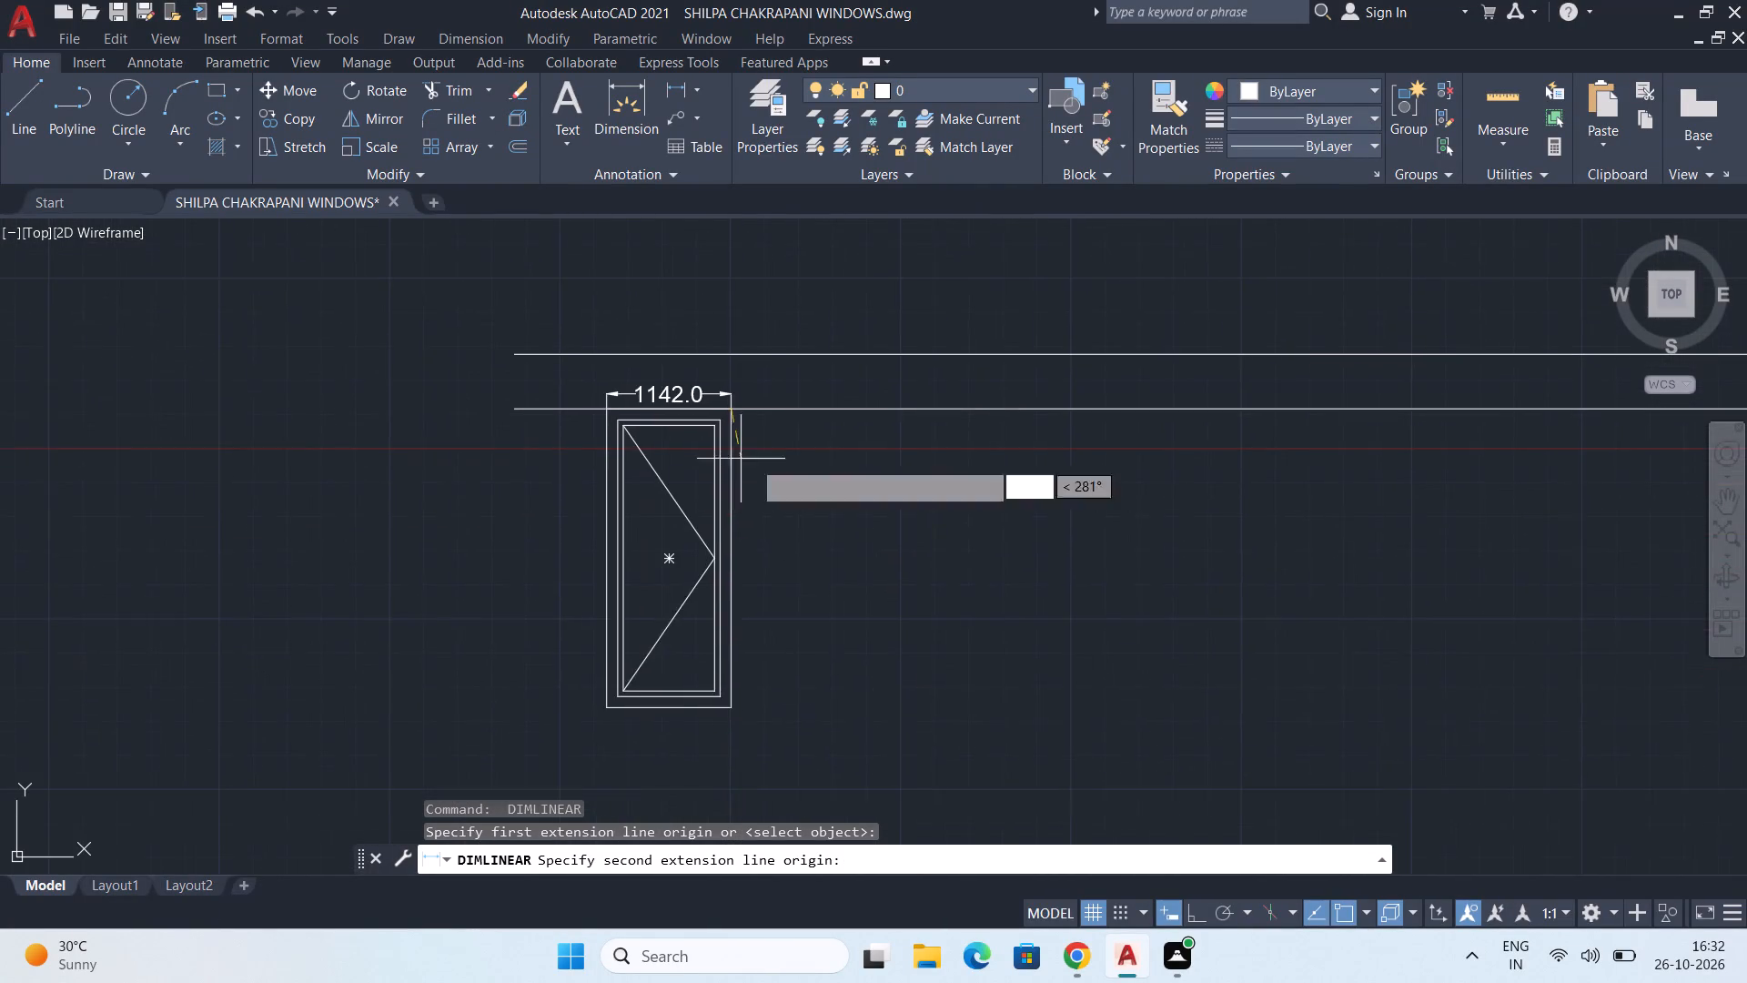
scroll(740, 682, "up", 2)
middle_click_drag(710, 704, 722, 541)
scroll(721, 590, "up", 2)
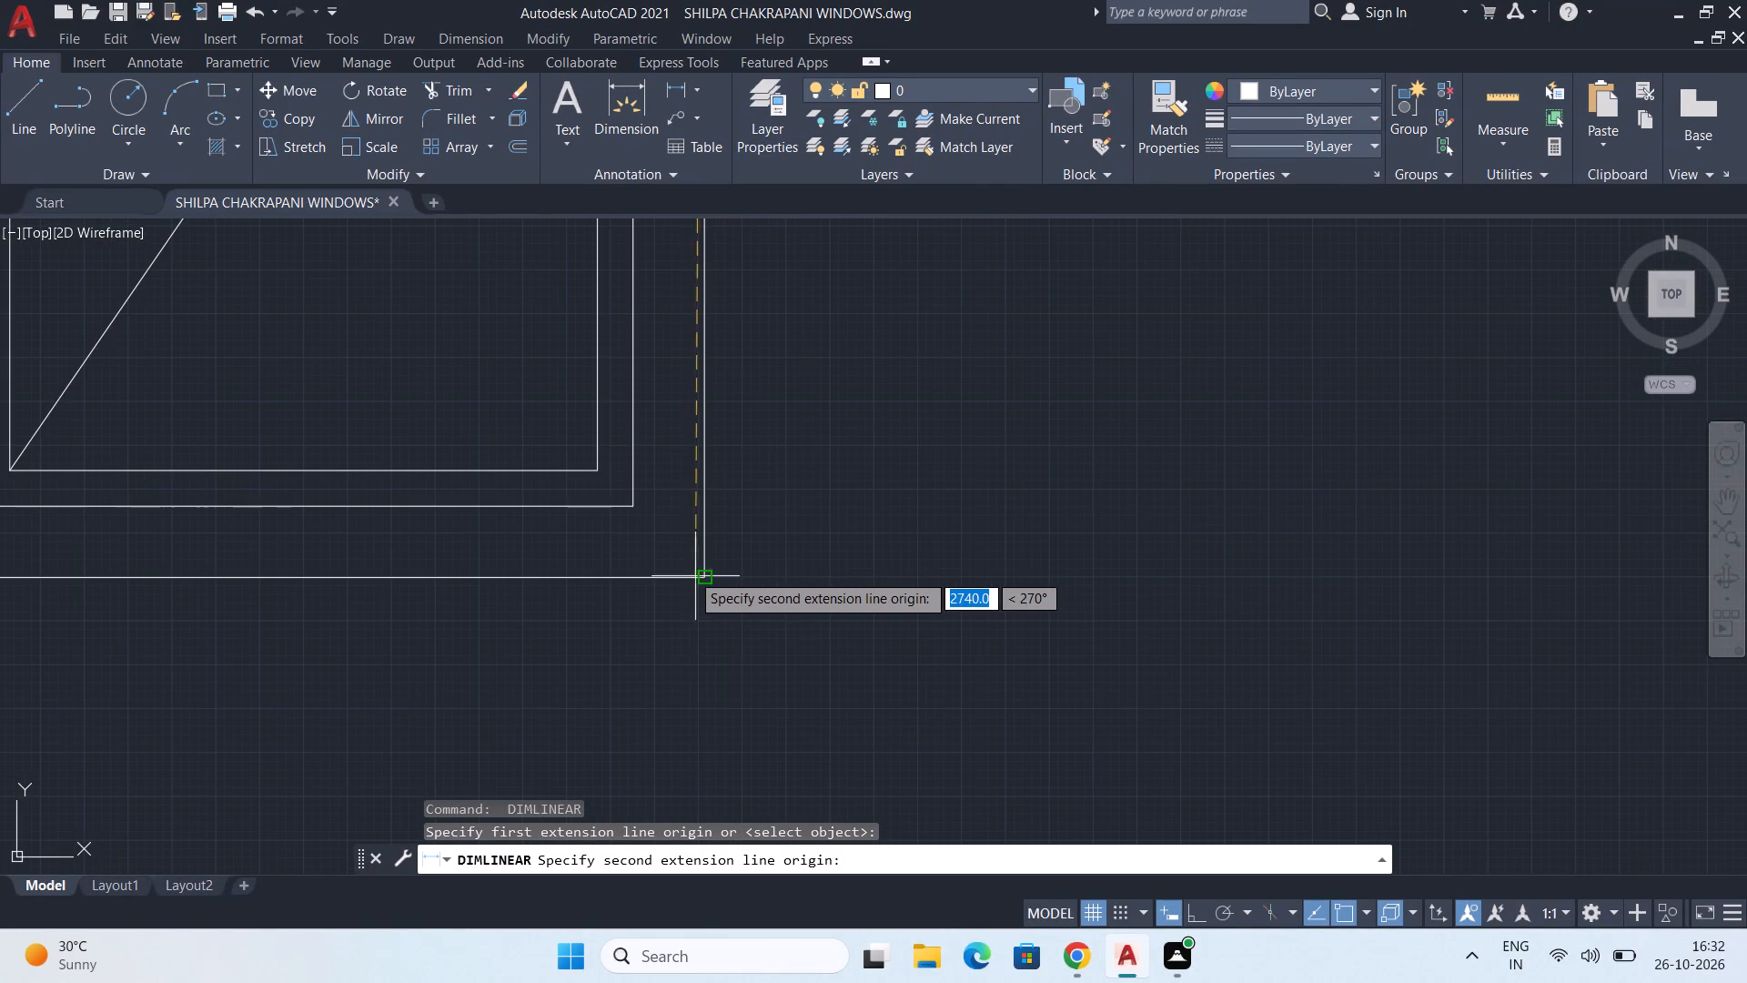
left_click(705, 581)
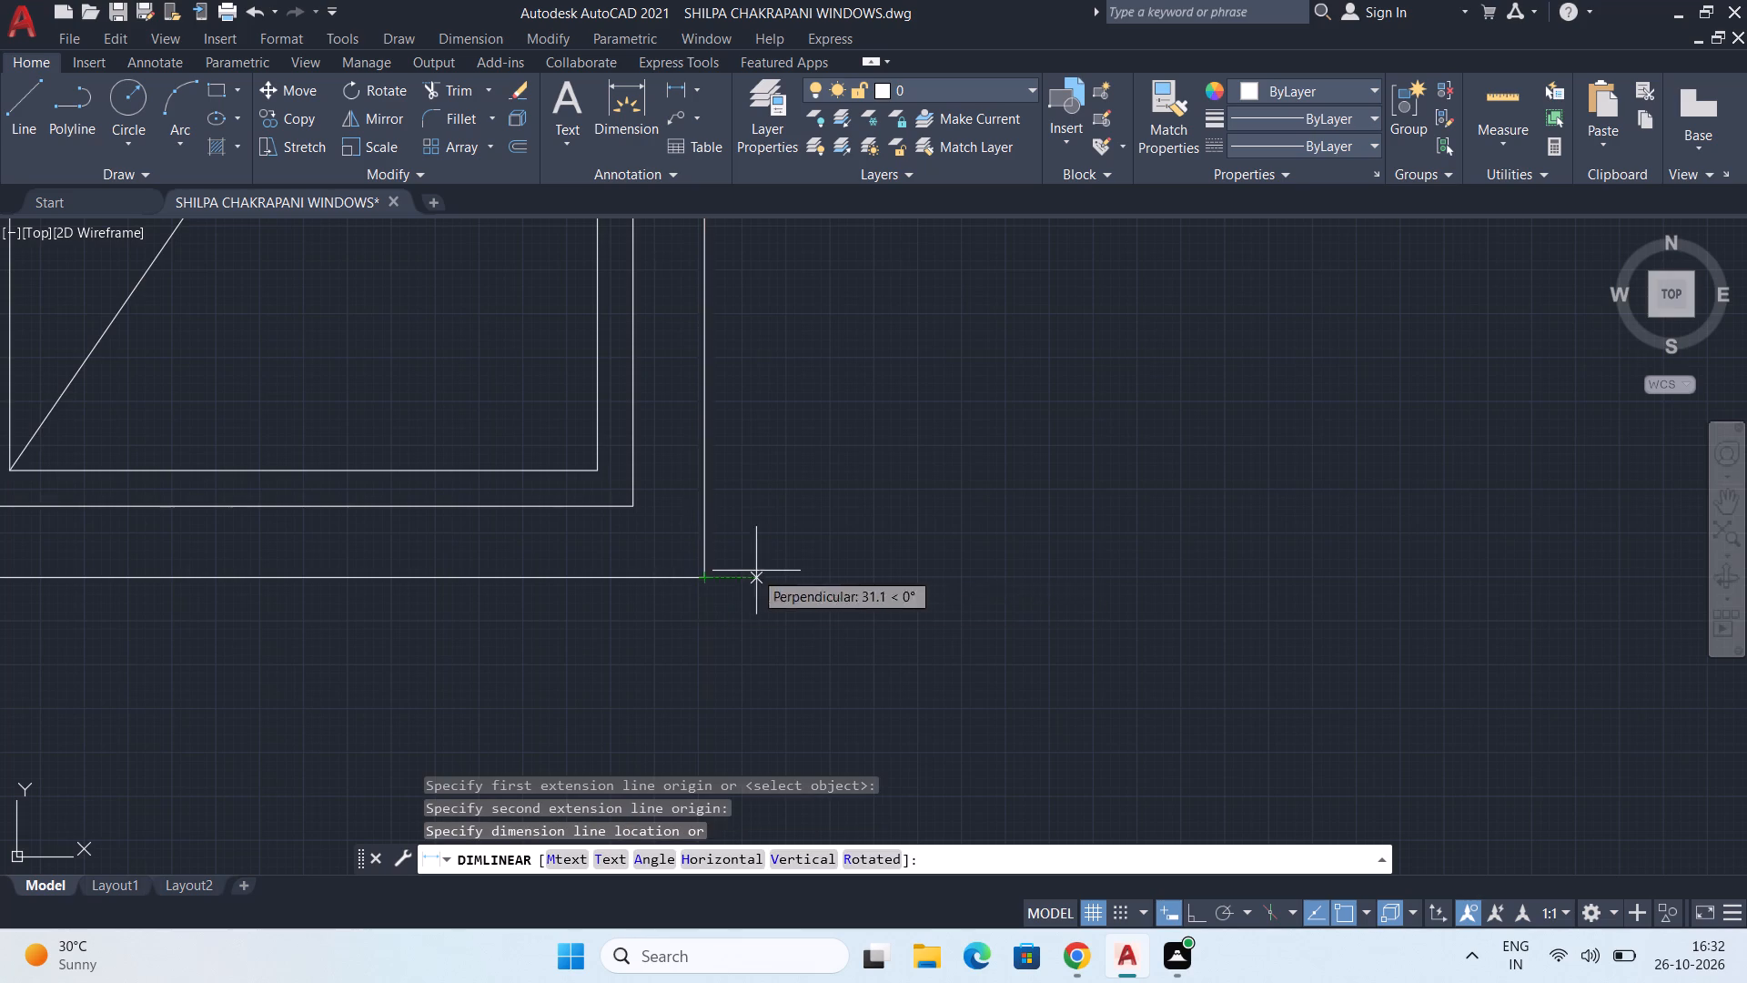
scroll(757, 571, "down", 2)
middle_click_drag(759, 571, 762, 657)
scroll(770, 648, "down", 2)
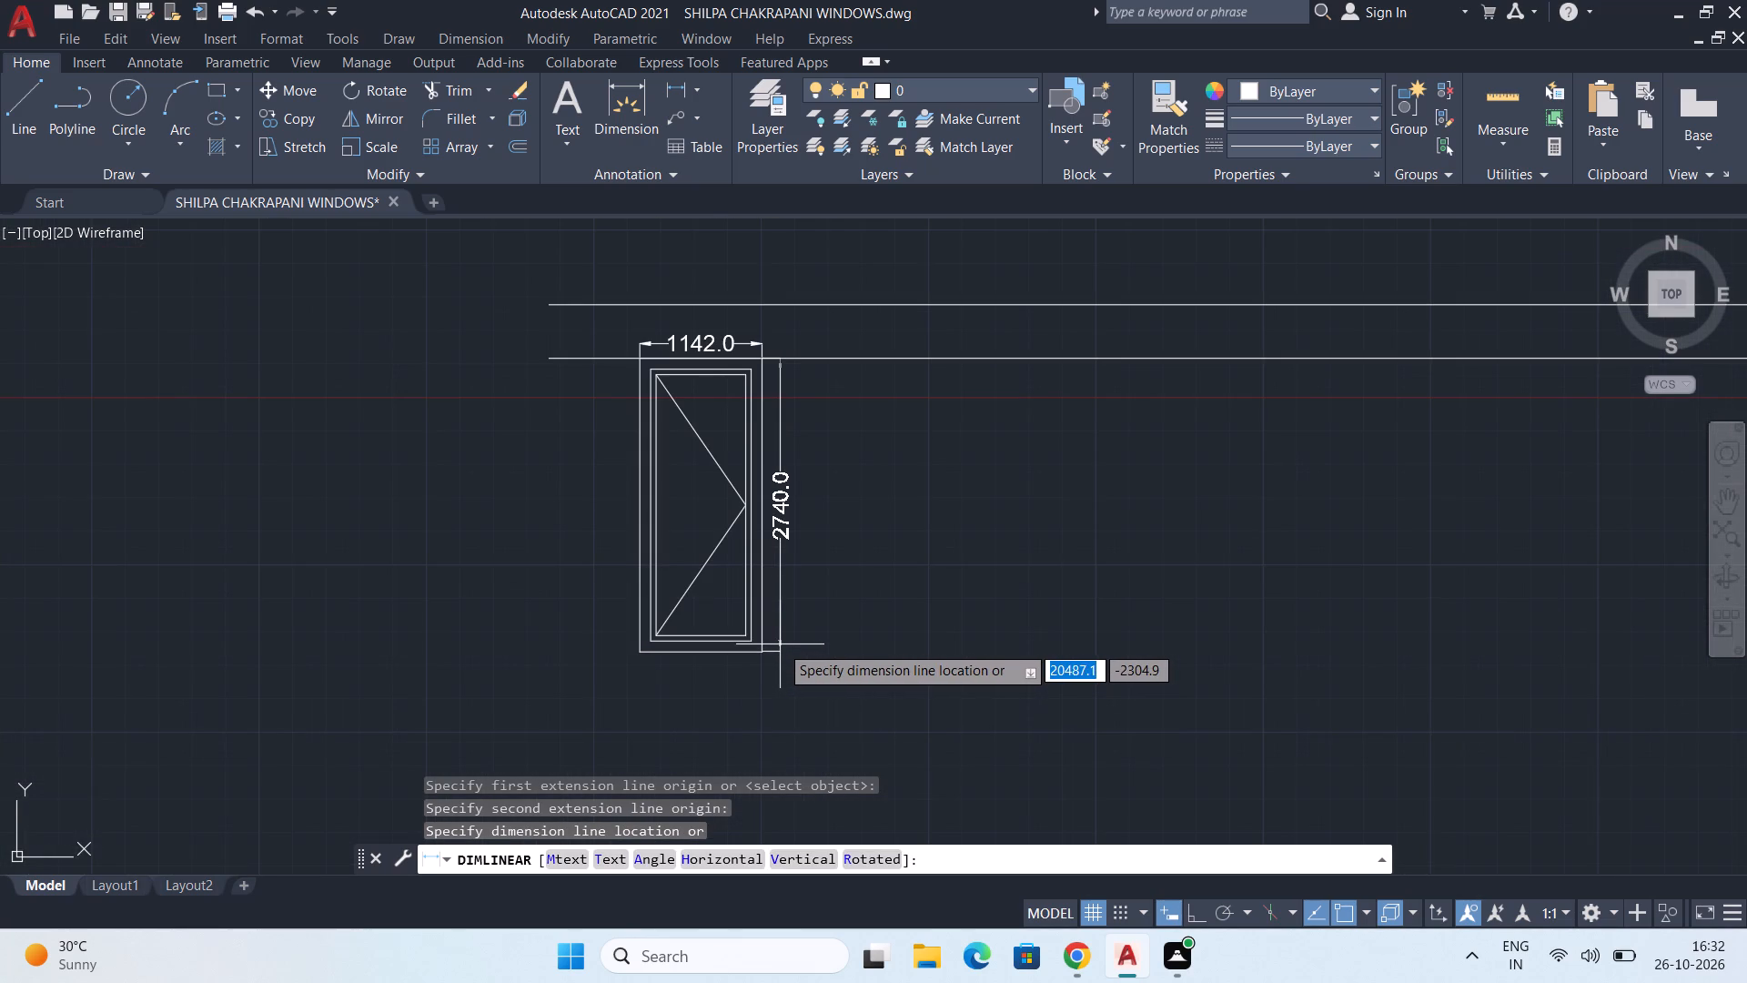
left_click(783, 644)
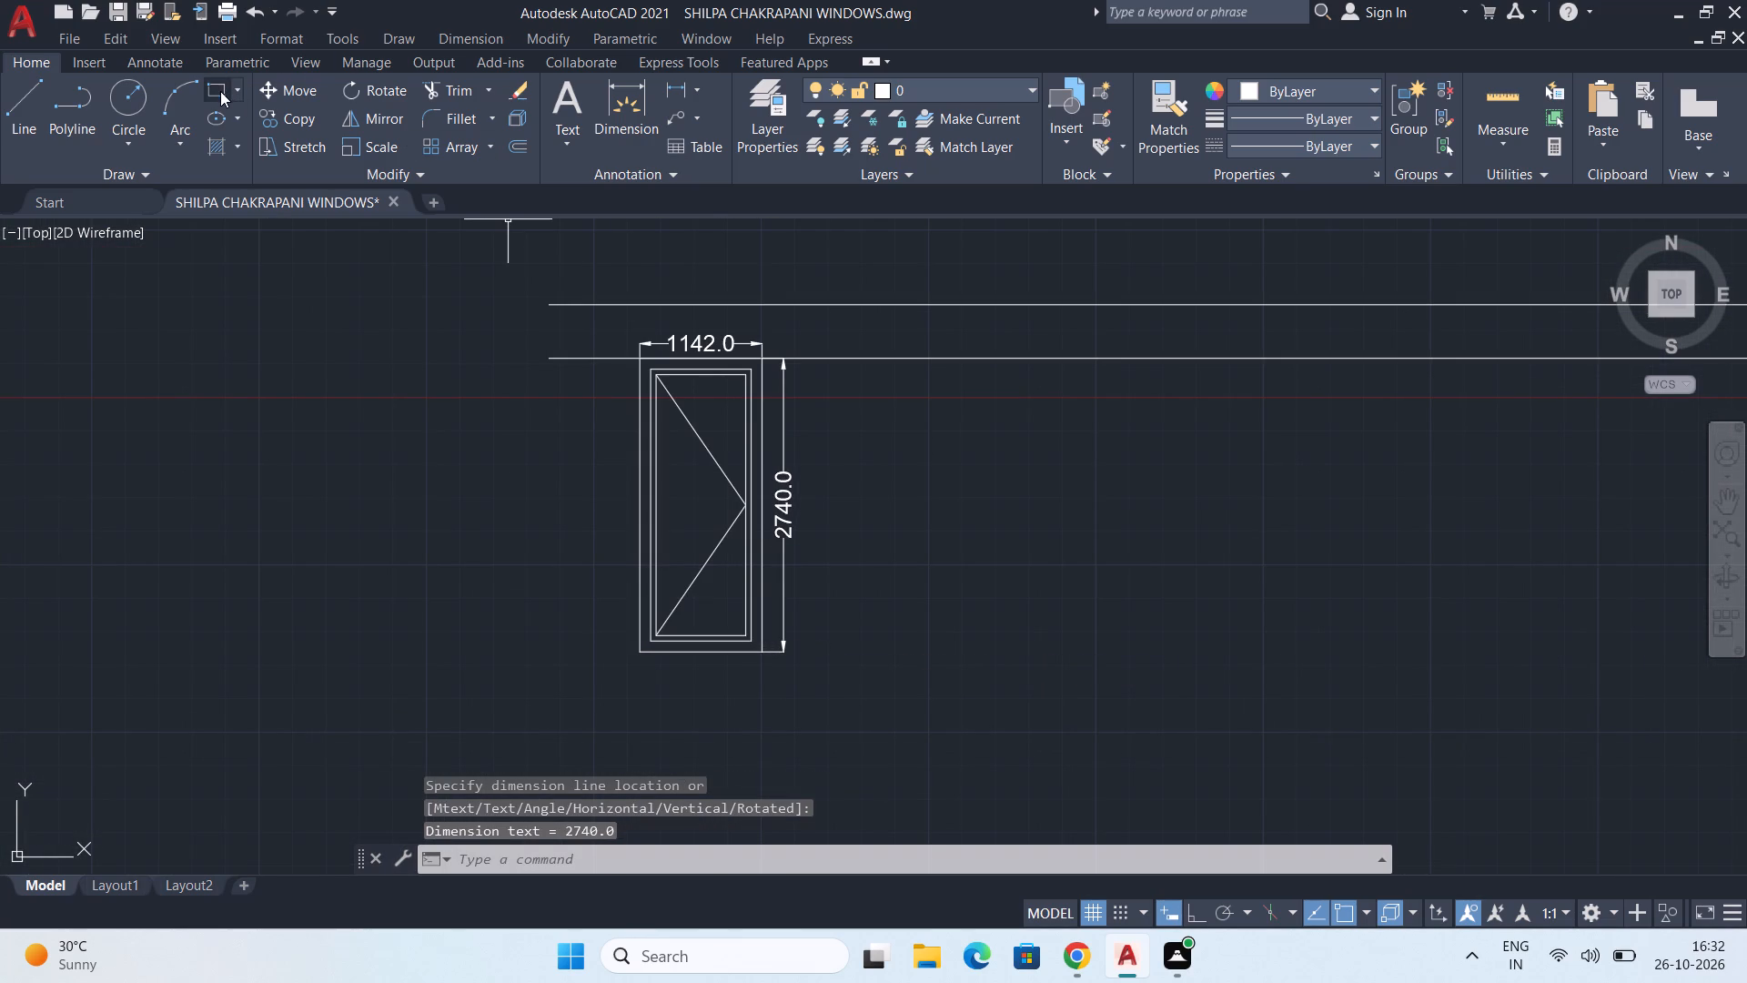
Draw a 1372 by 2930 rectangle hanging from the lower alignment line, to the right of the new row's first window.
left_click(220, 91)
middle_click_drag(895, 454, 724, 467)
scroll(654, 400, "up", 2)
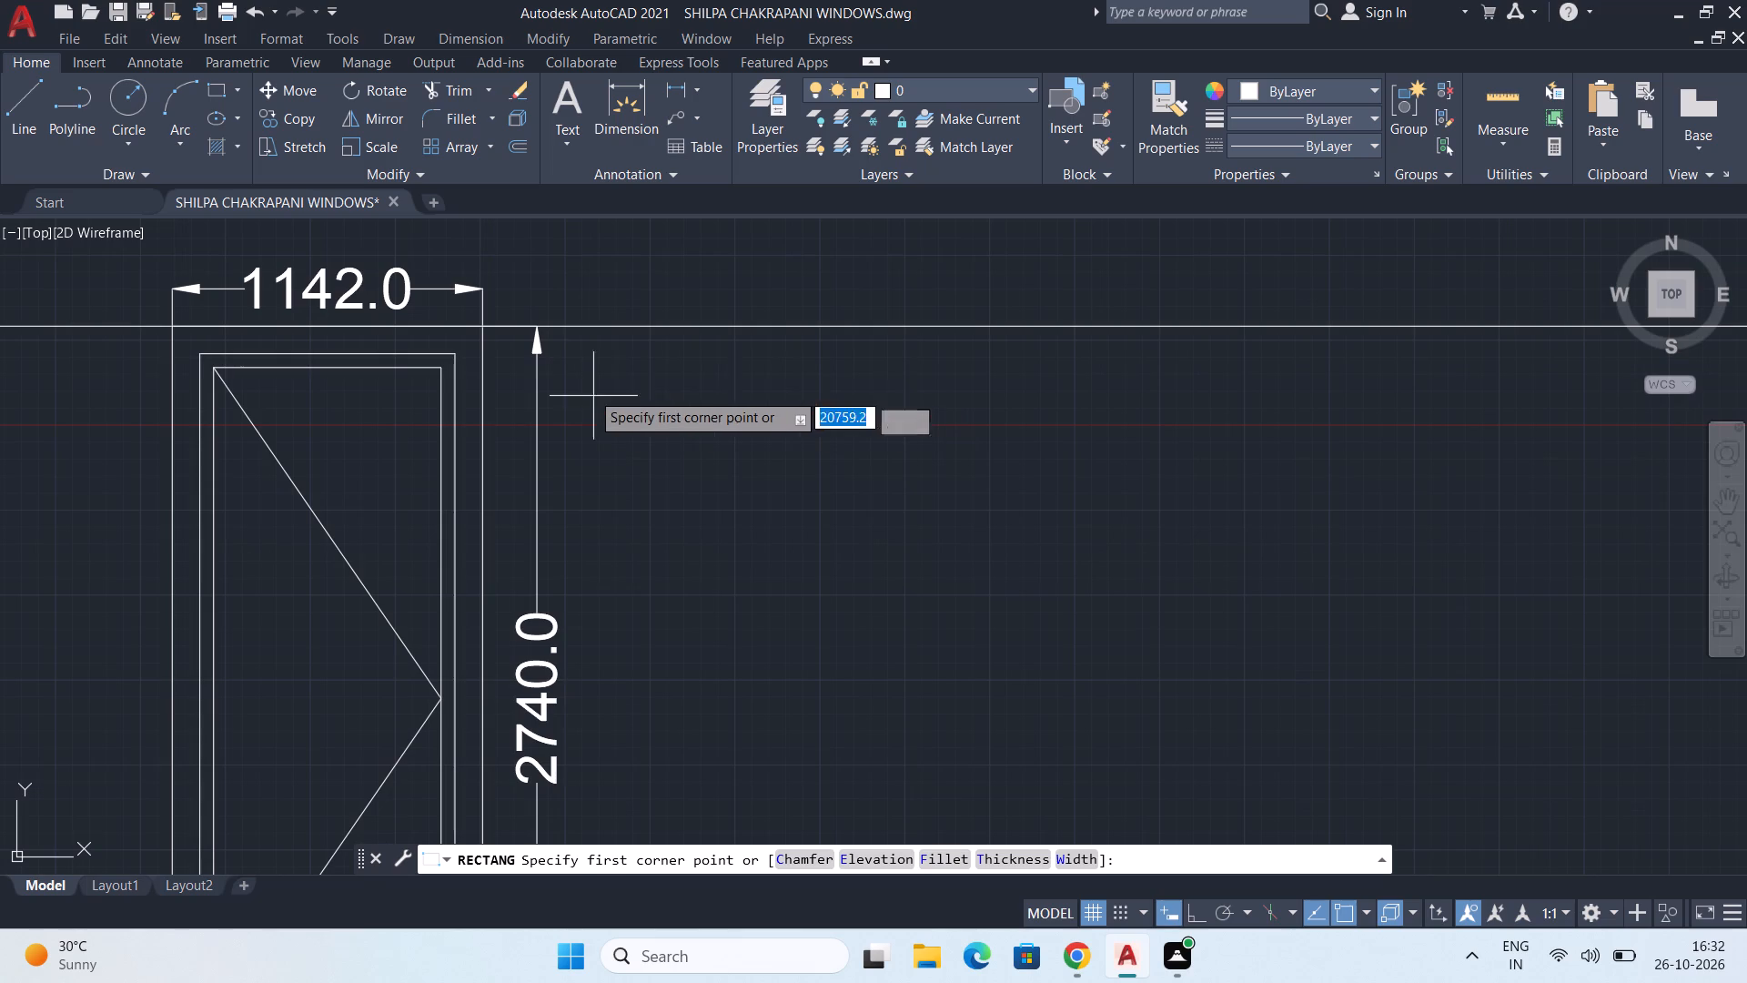
left_click(655, 326)
scroll(756, 504, "down", 3)
middle_click_drag(851, 612, 786, 505)
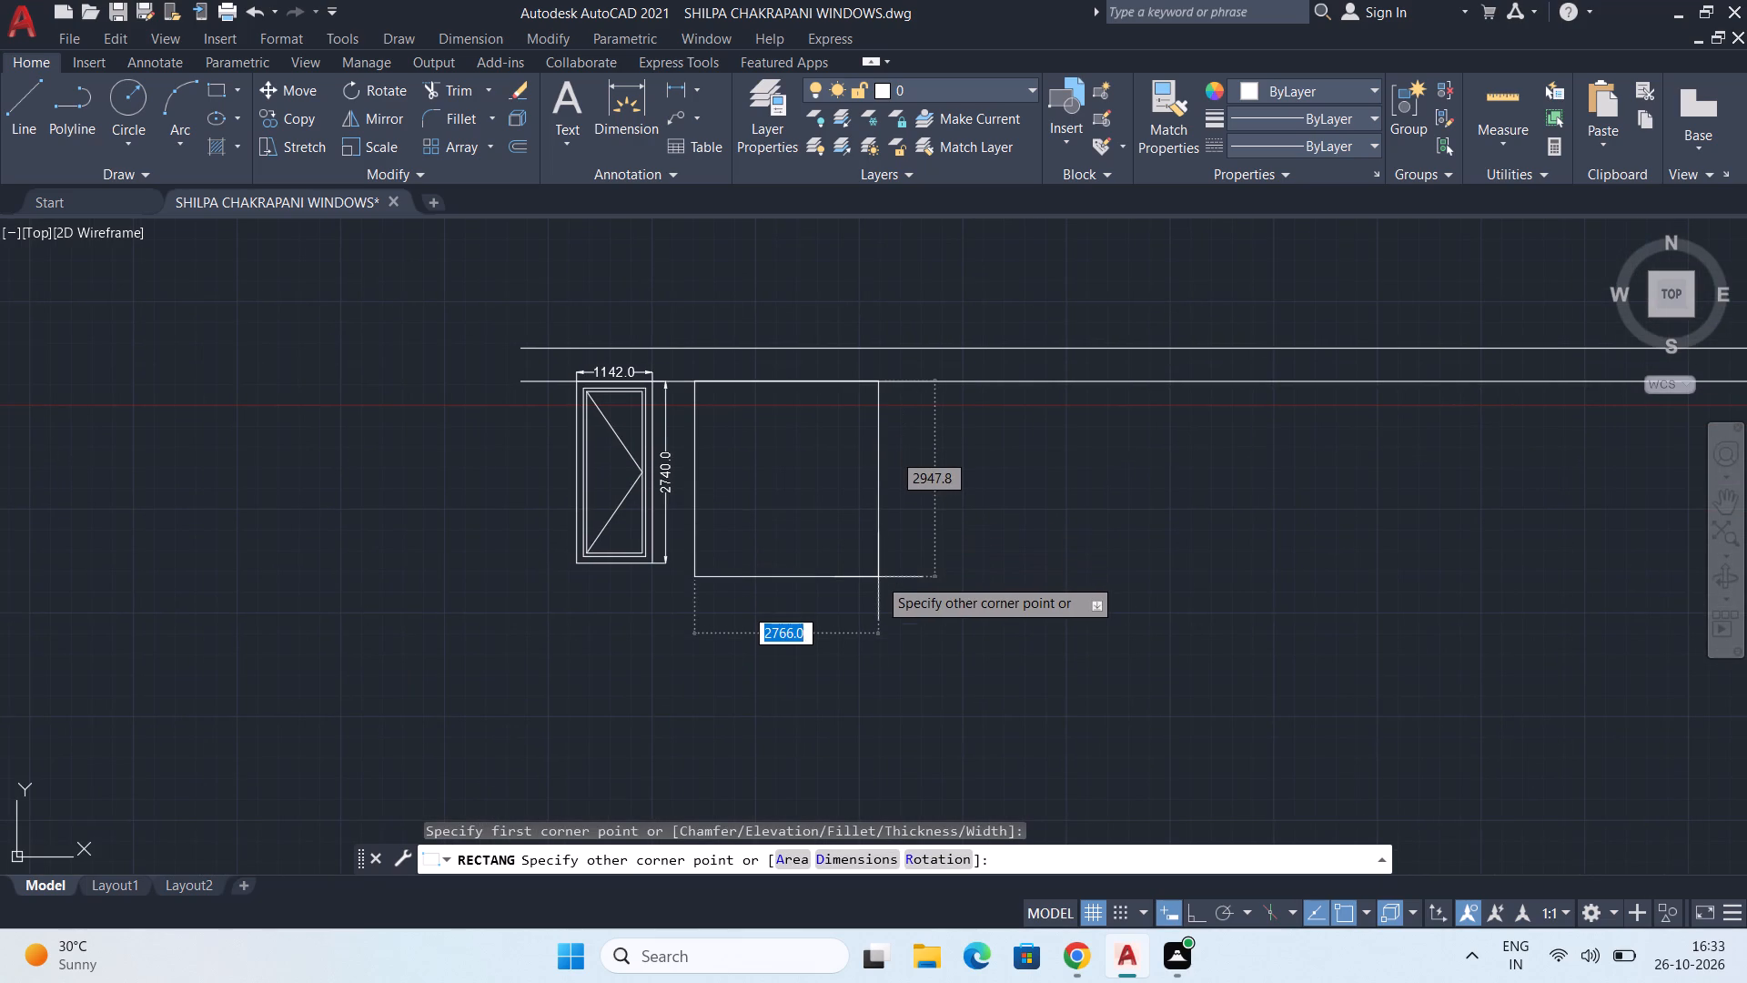
type("1372")
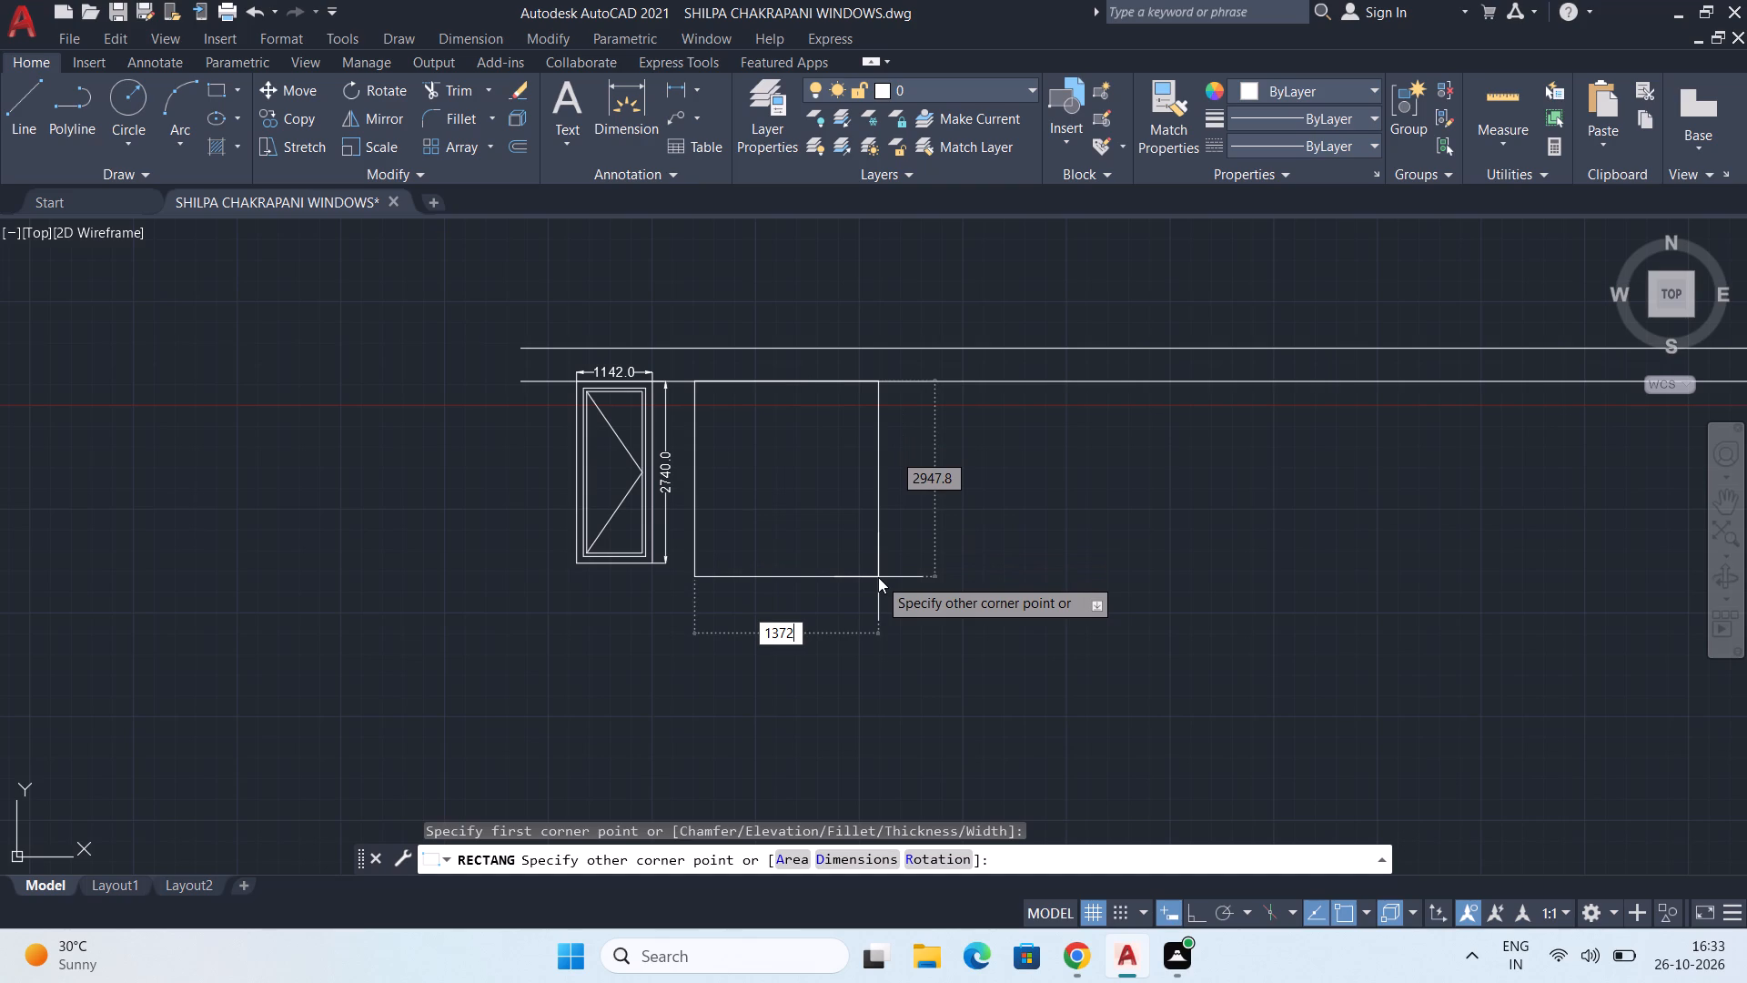
key("Tab")
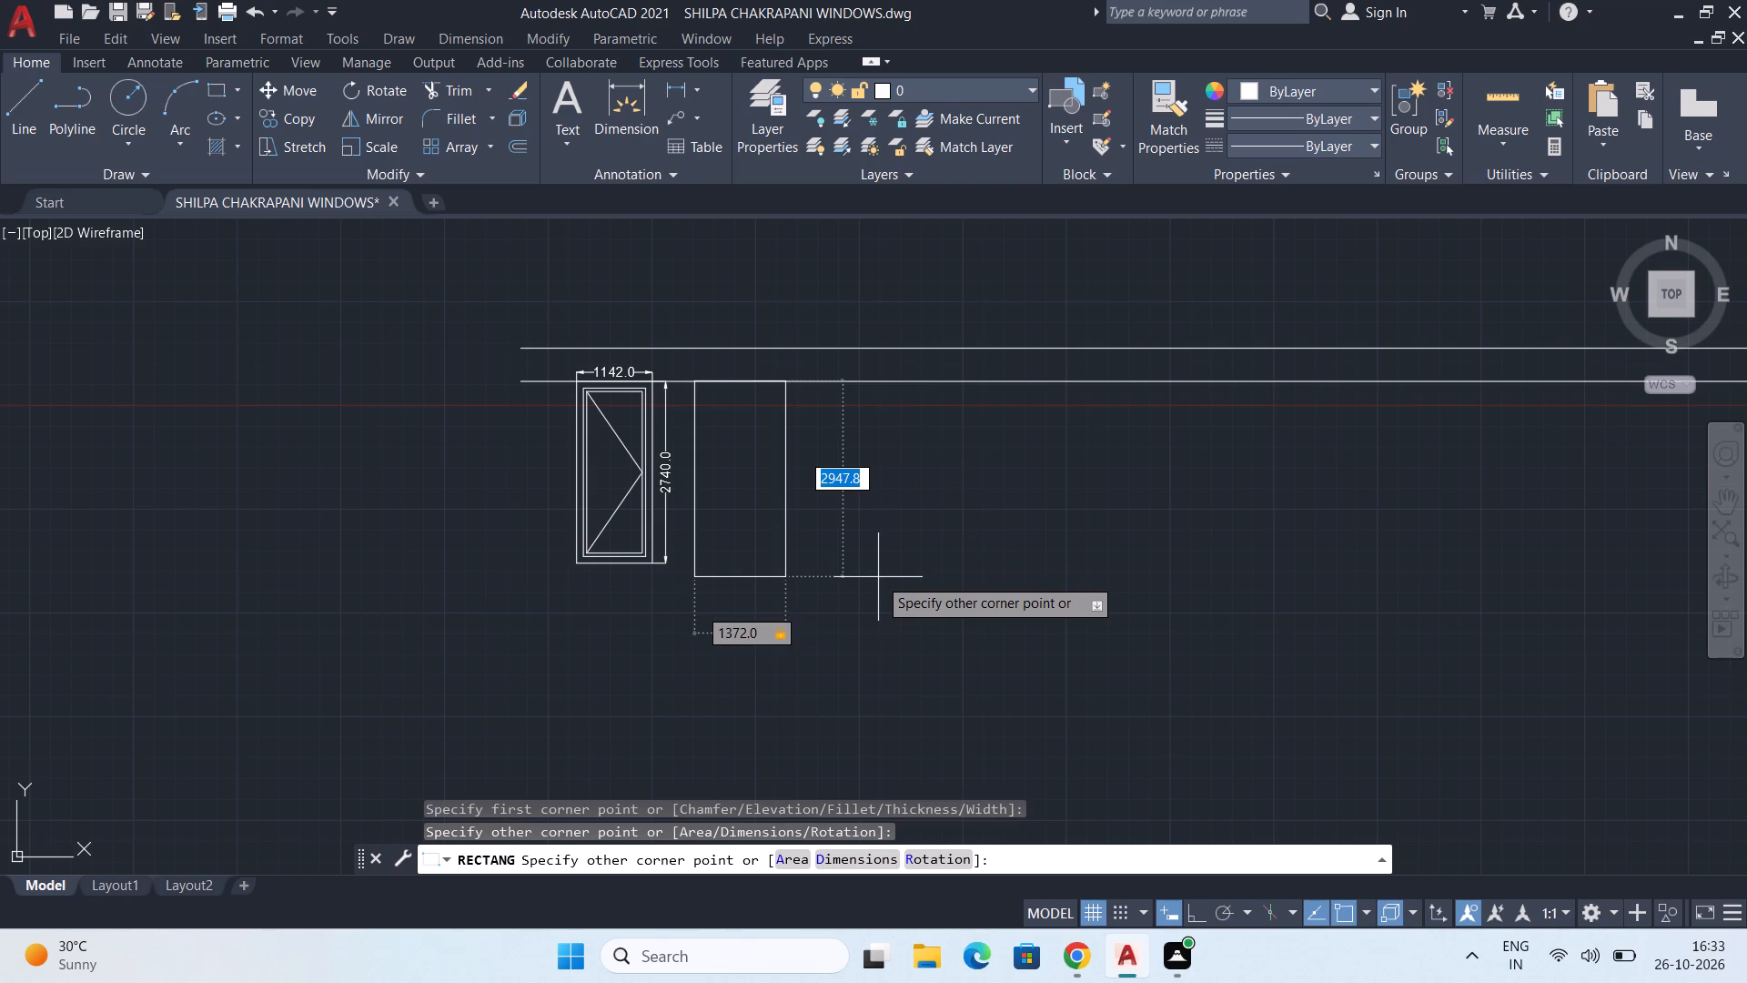
type("2930")
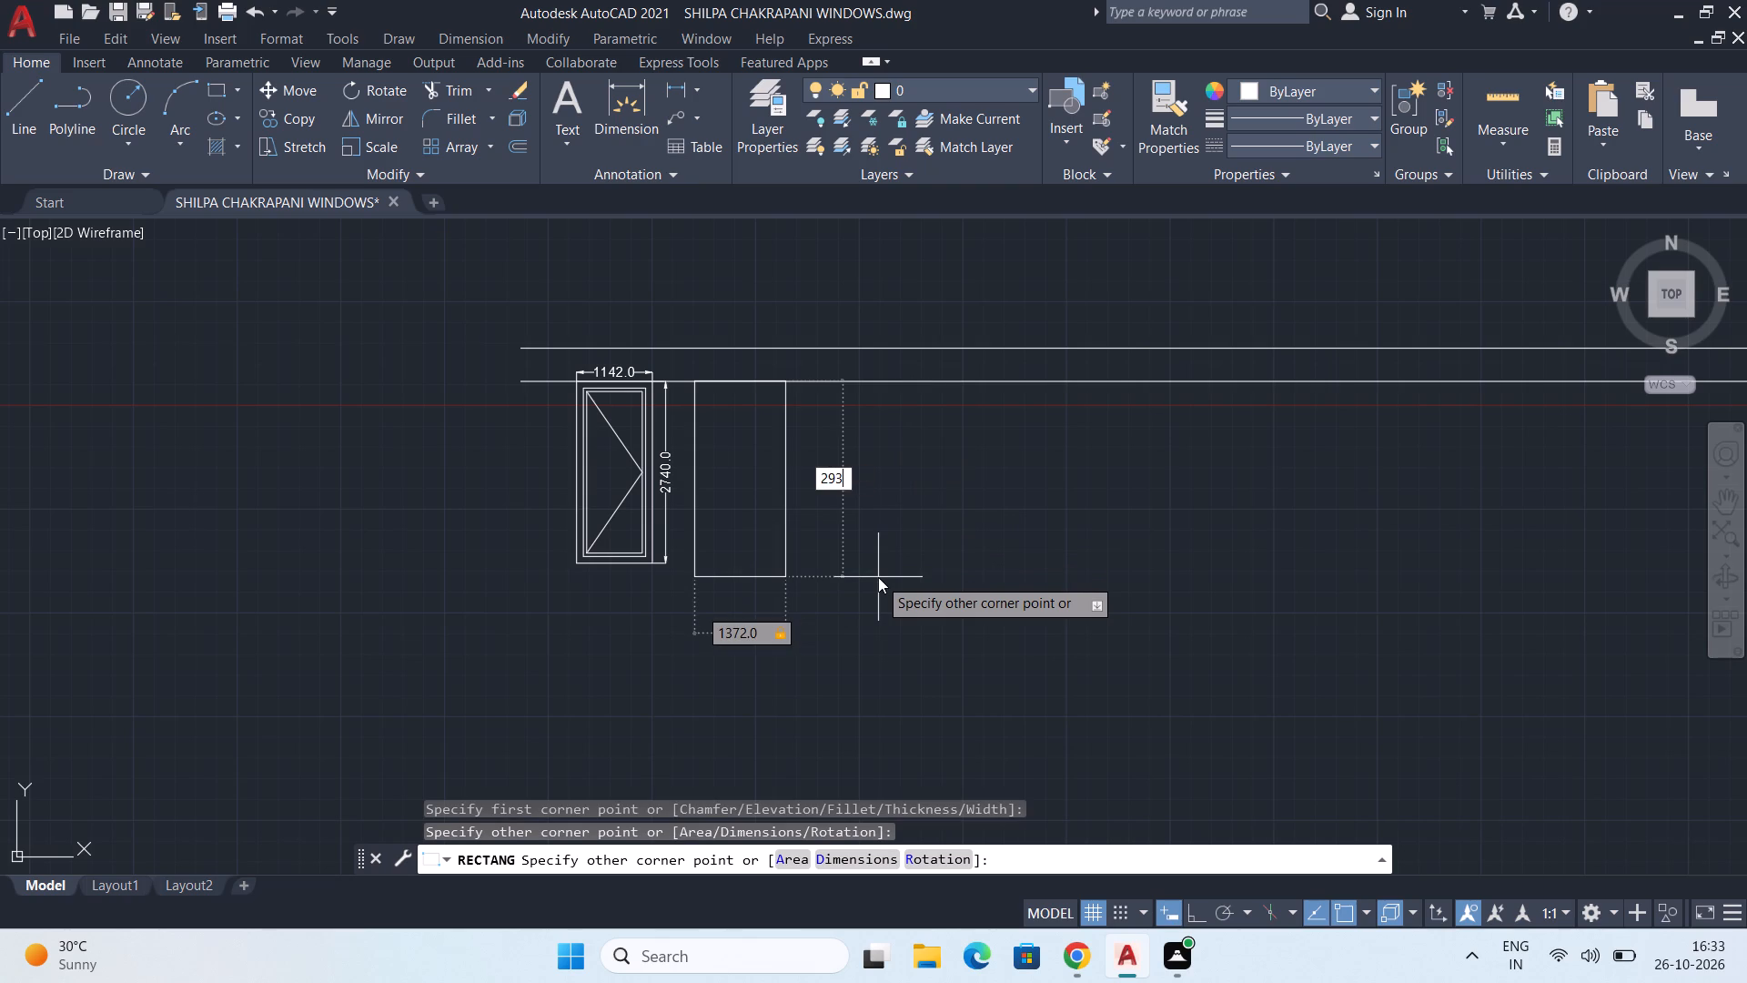
key("Return")
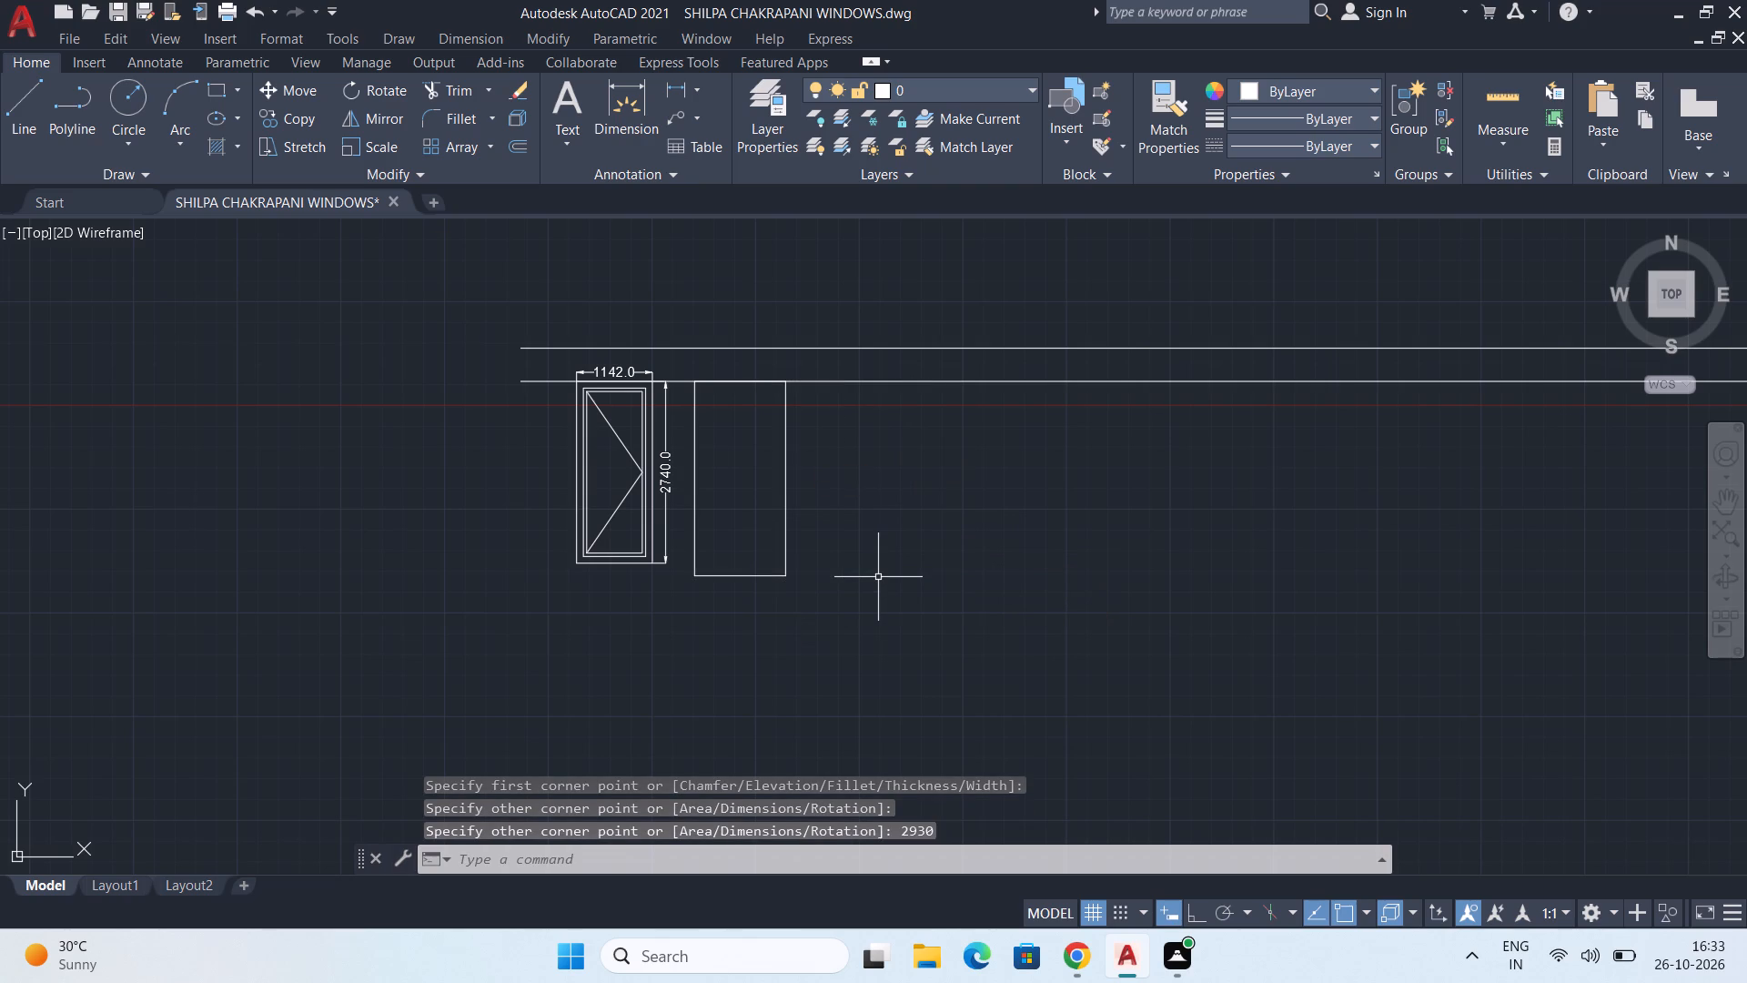
Offset the 1372 by 2930 rectangle inward by 101.6, and offset that new frame inward by another 50.8.
type("OFF")
key("Return")
type("101.6")
key("Return")
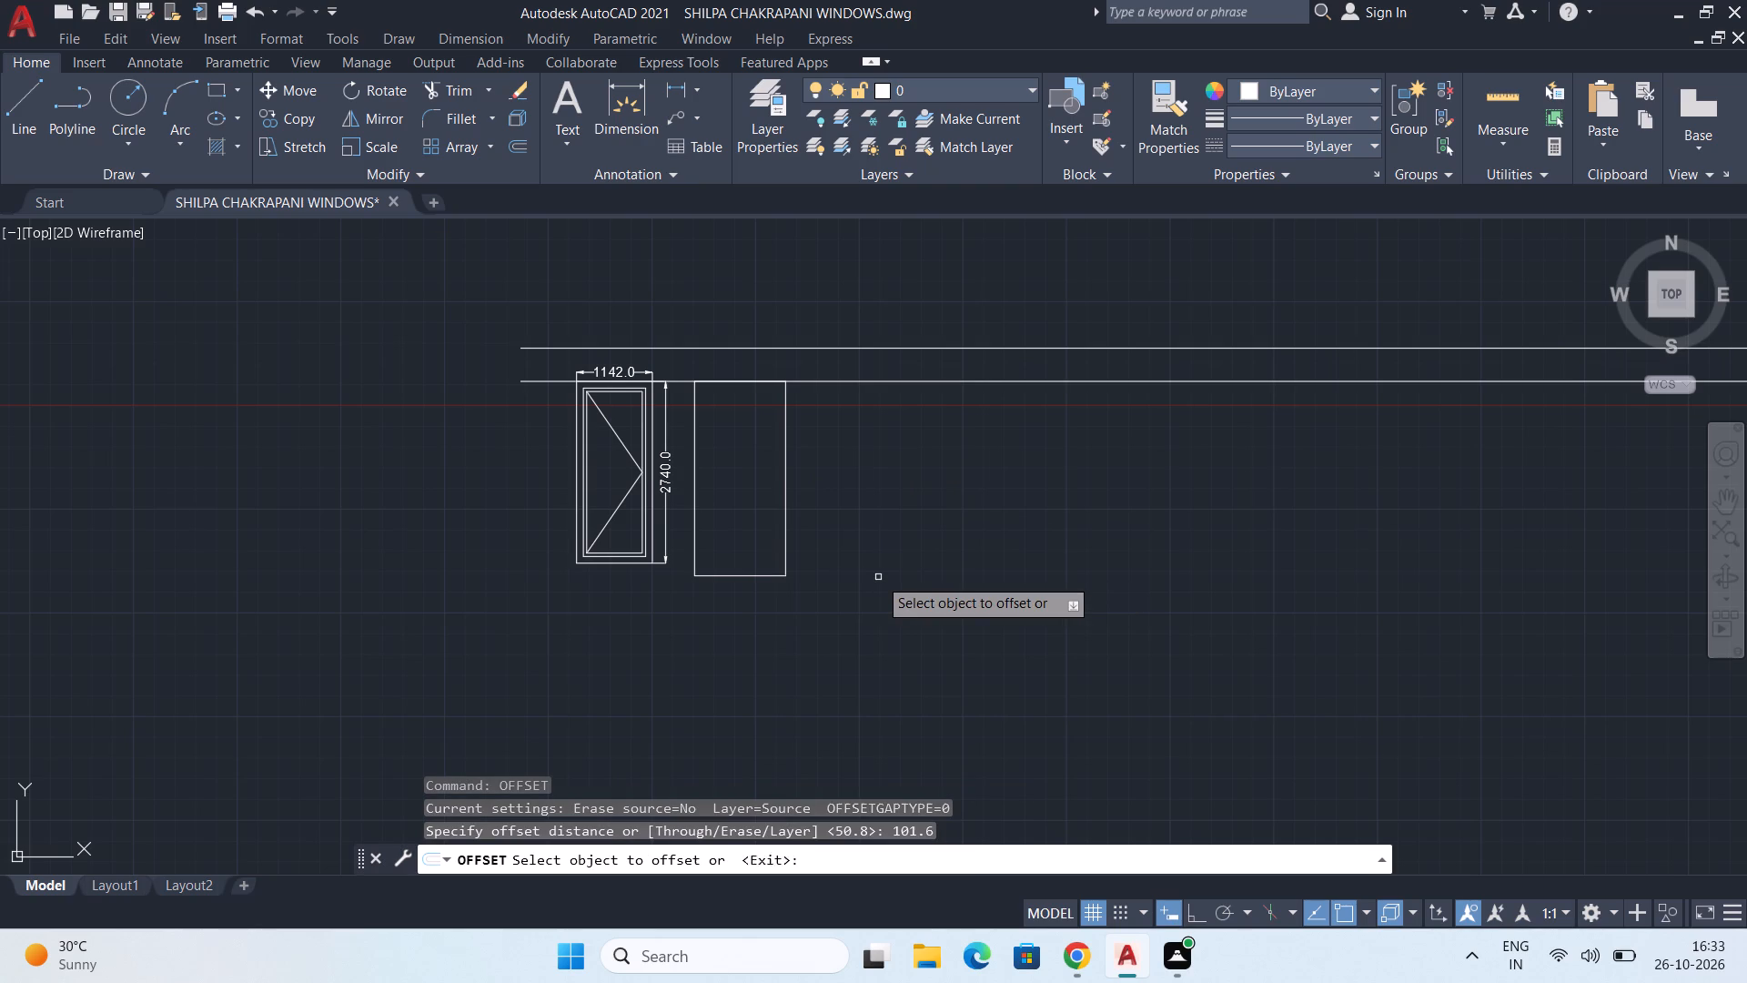
scroll(713, 552, "up", 3)
middle_click_drag(724, 508, 715, 656)
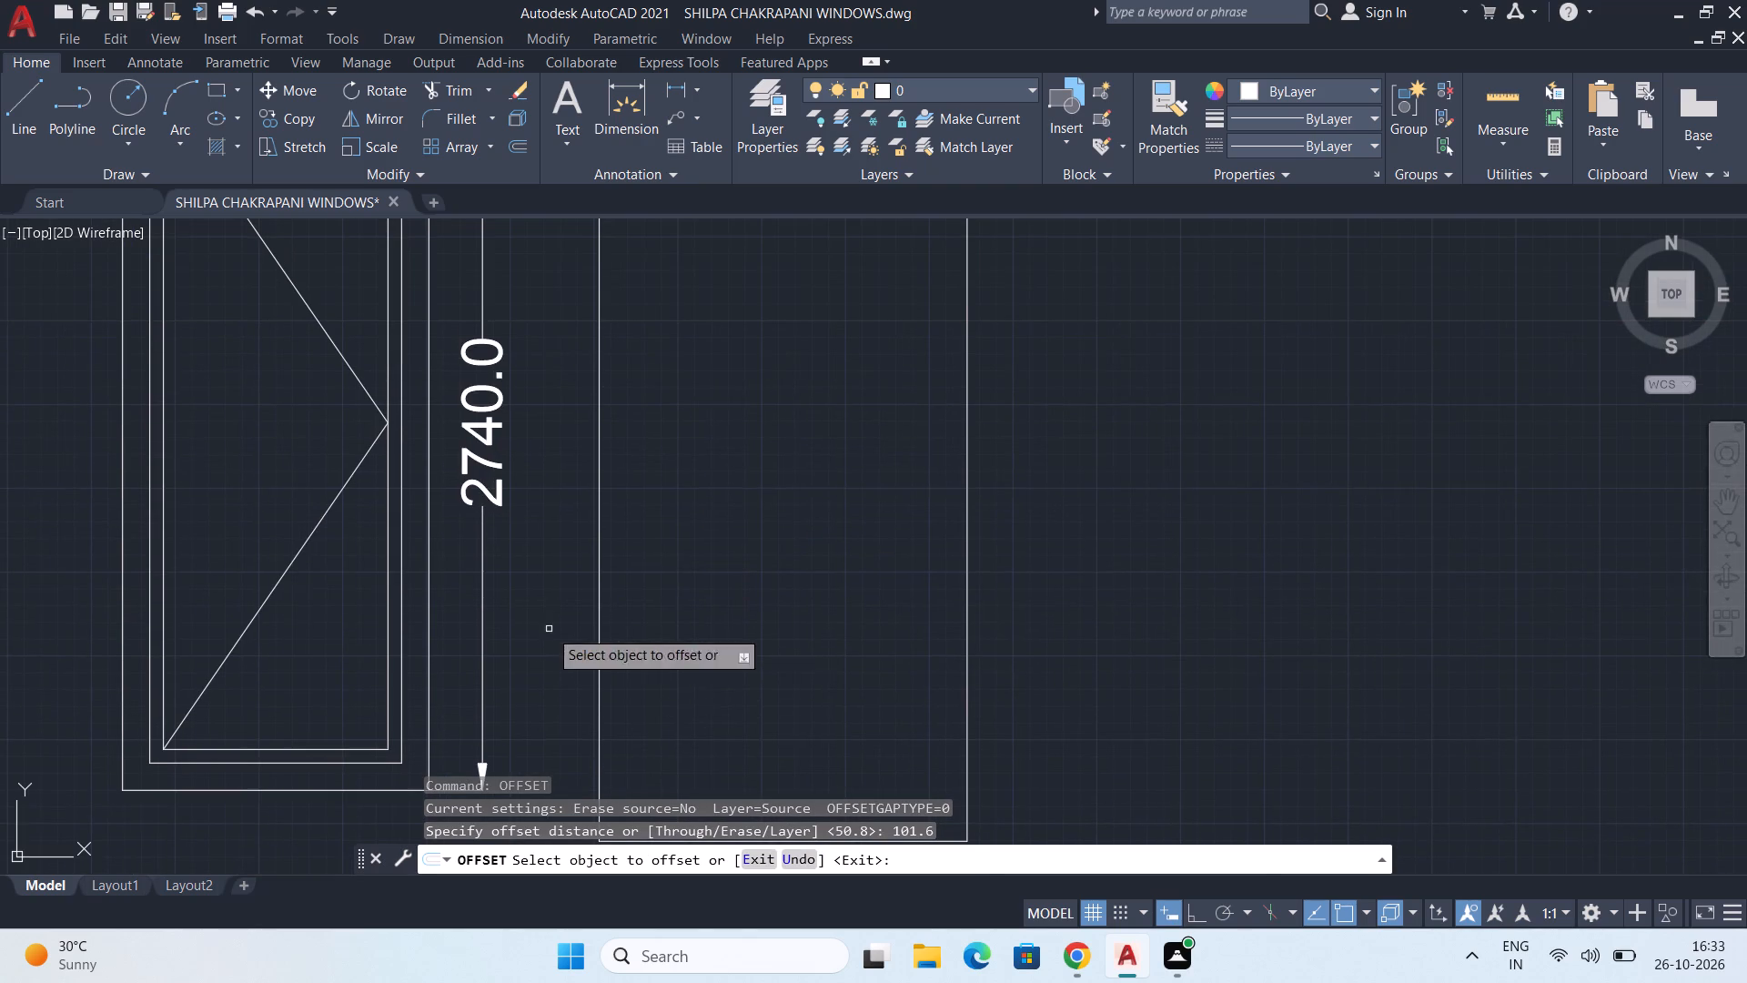
left_click(601, 684)
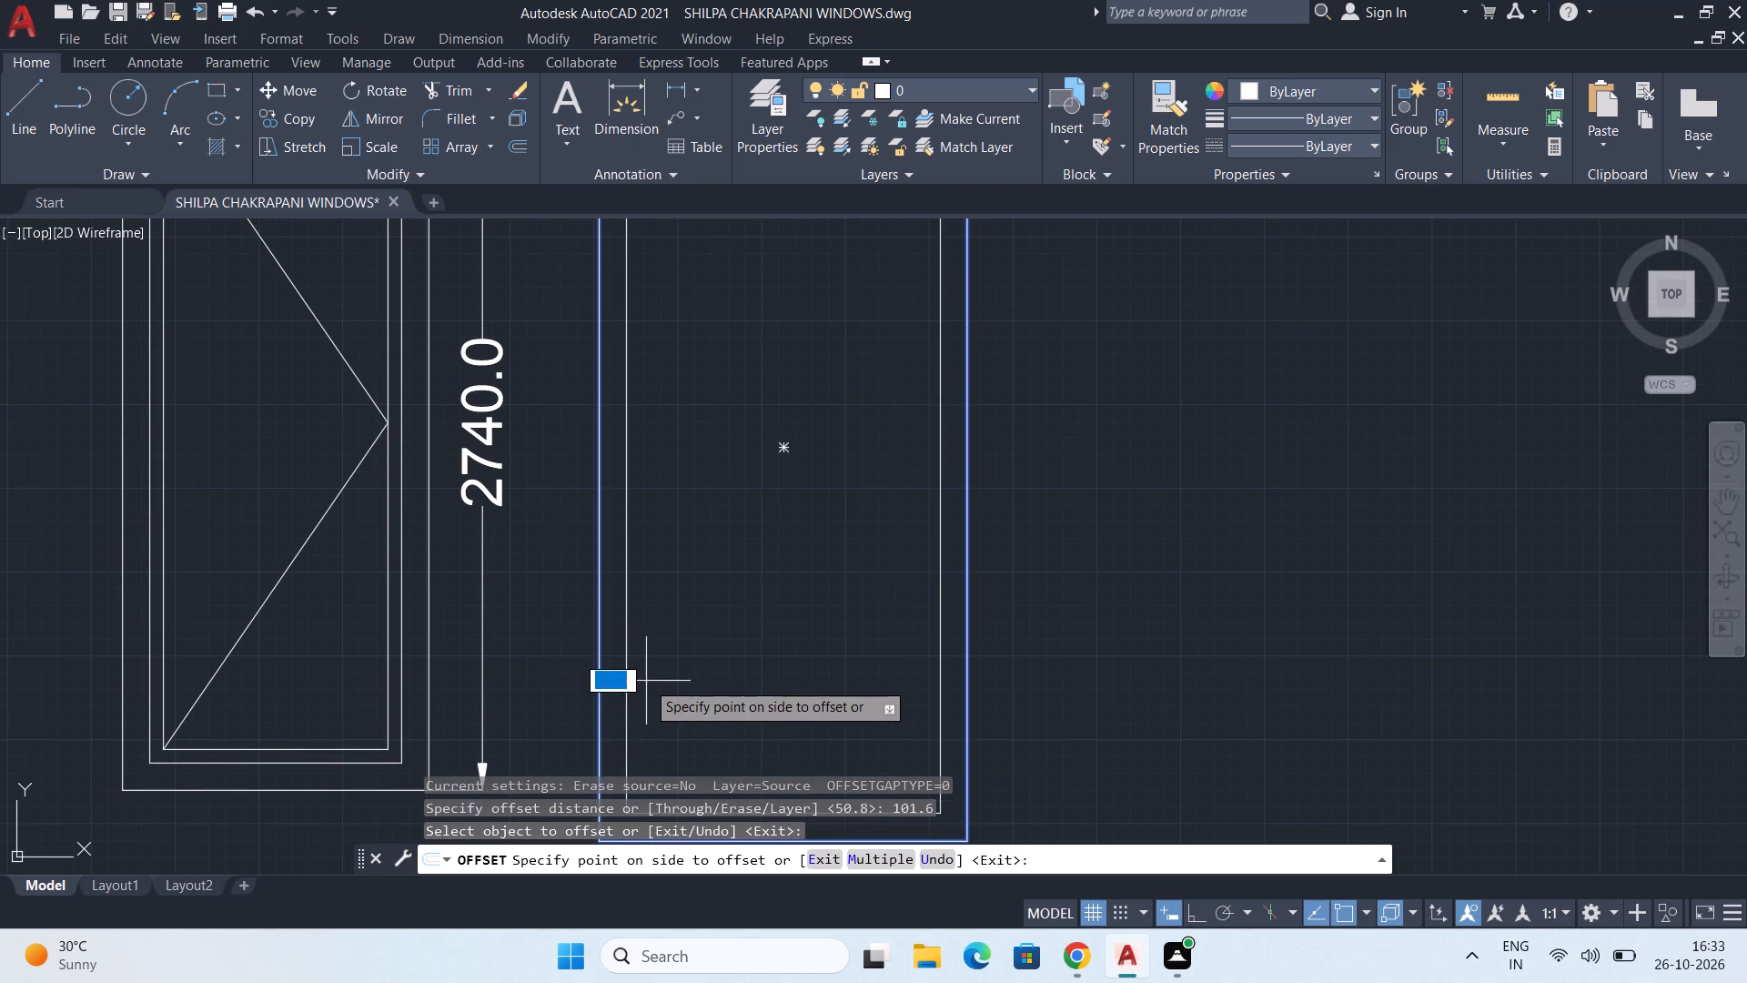
left_click(646, 681)
left_click(630, 705)
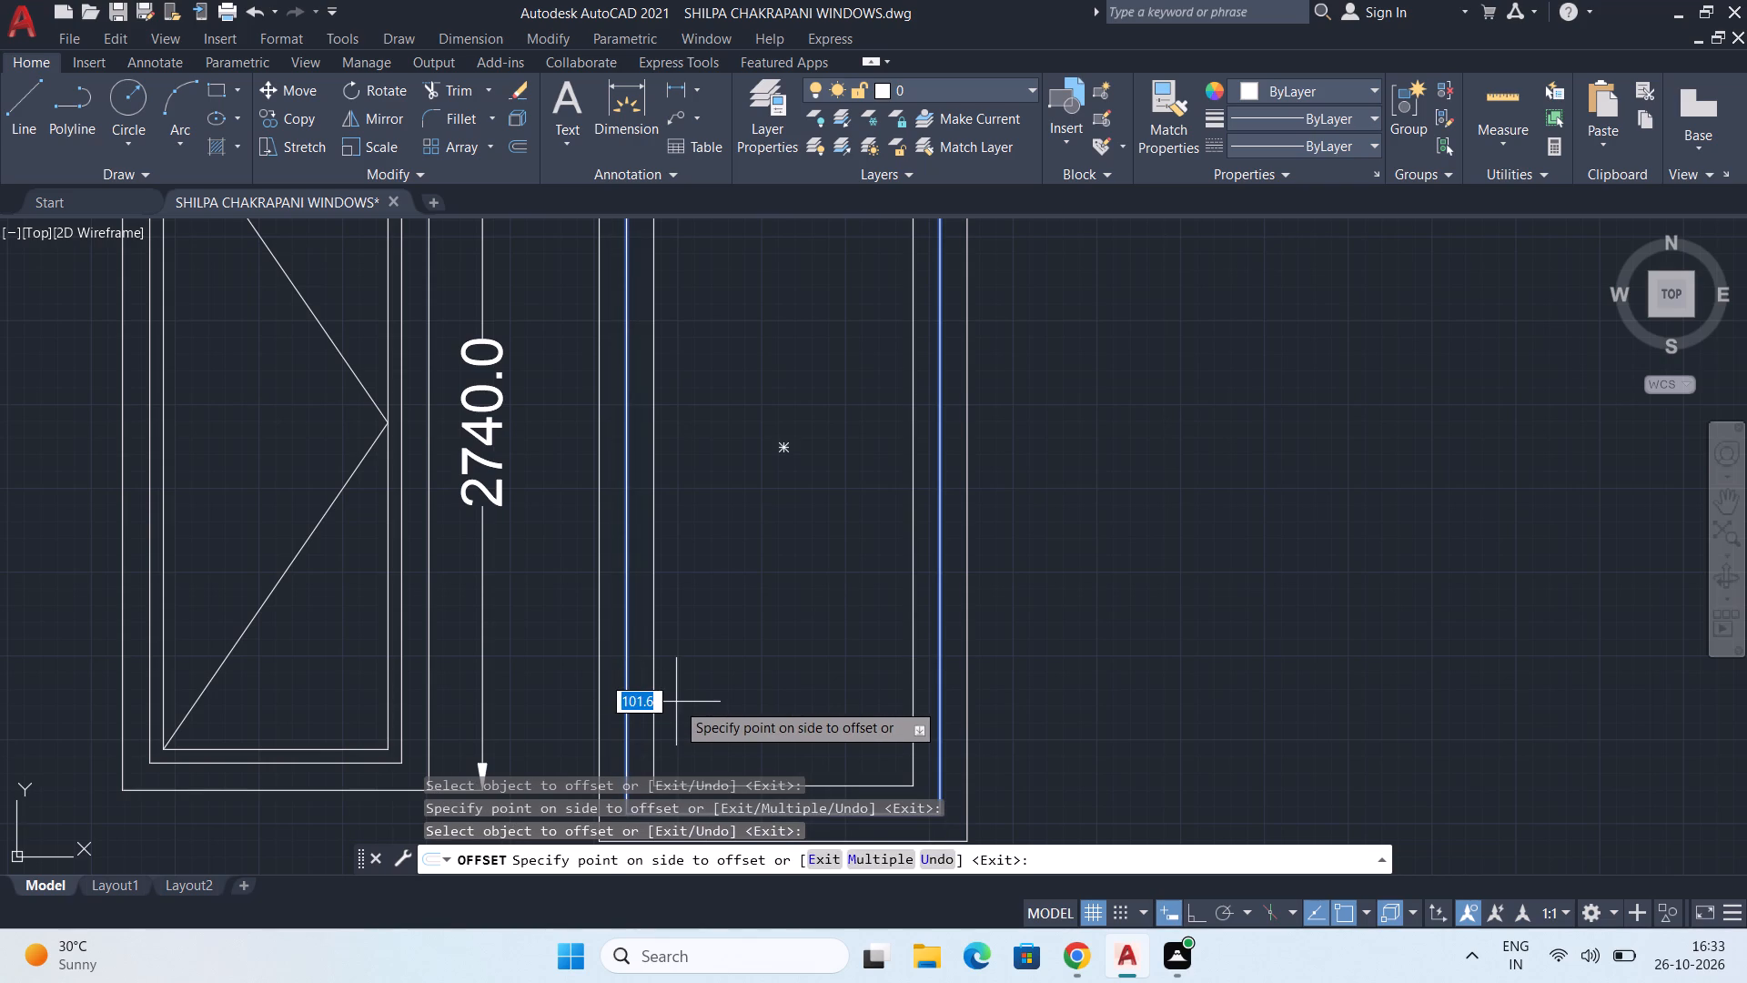
type("50.8")
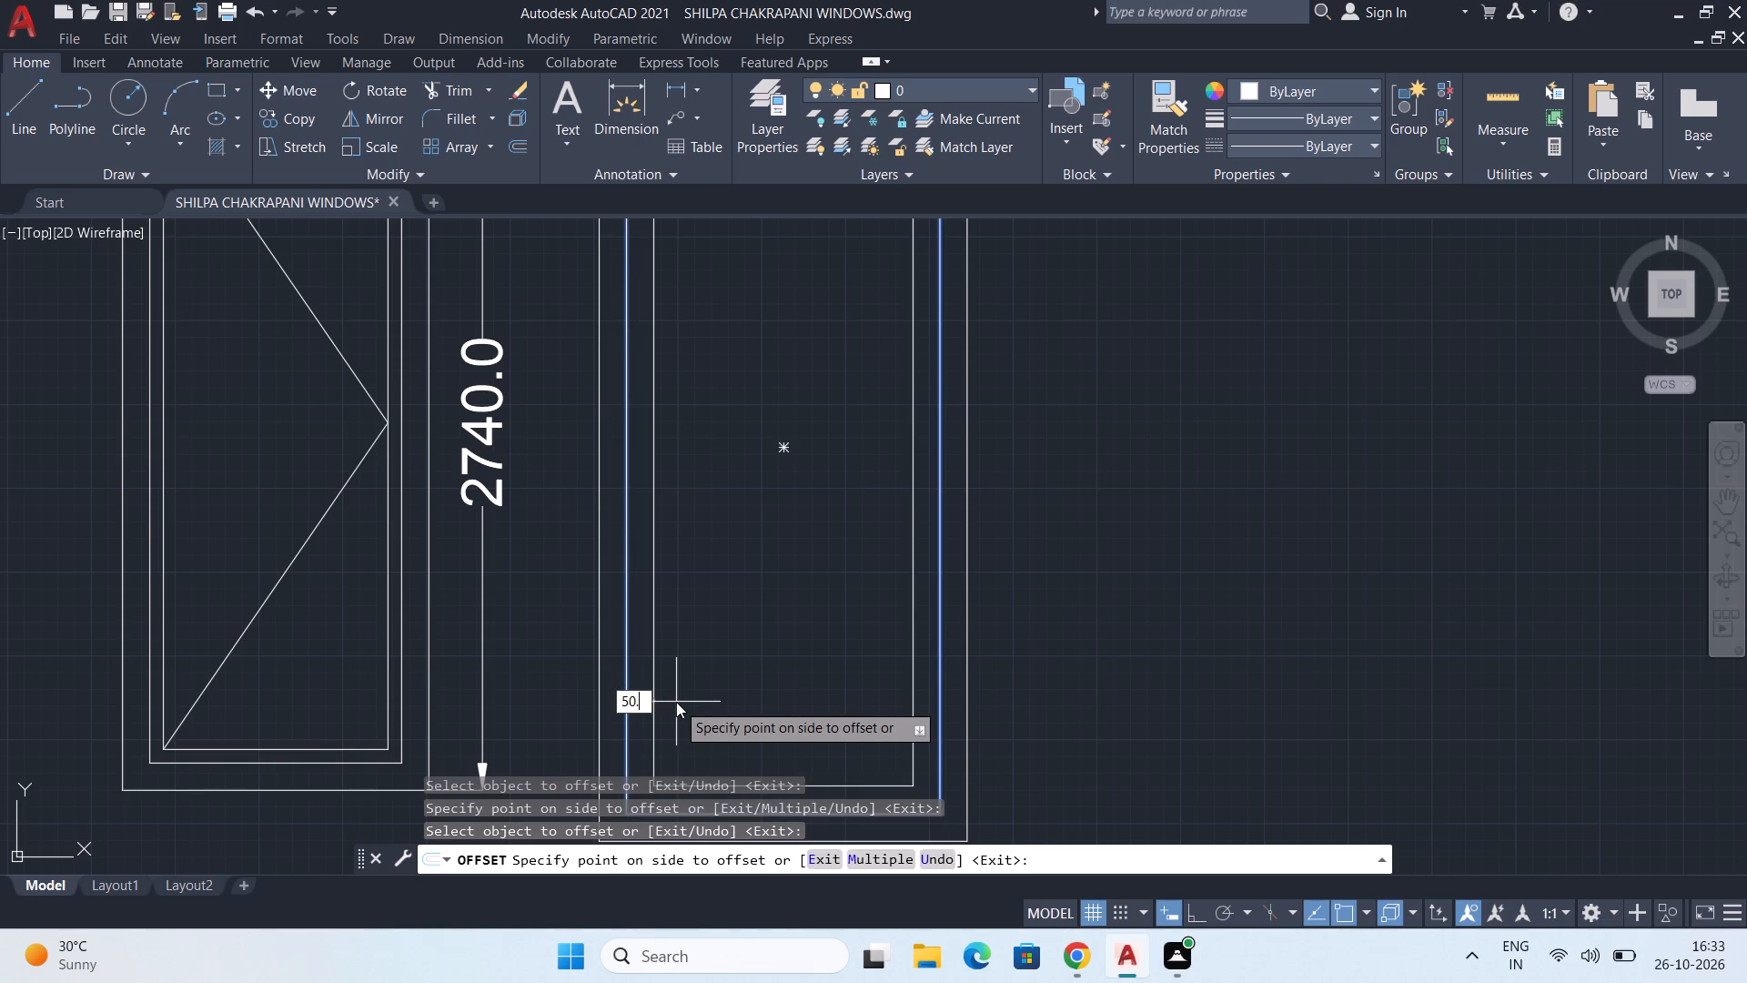
key("Return")
key("space")
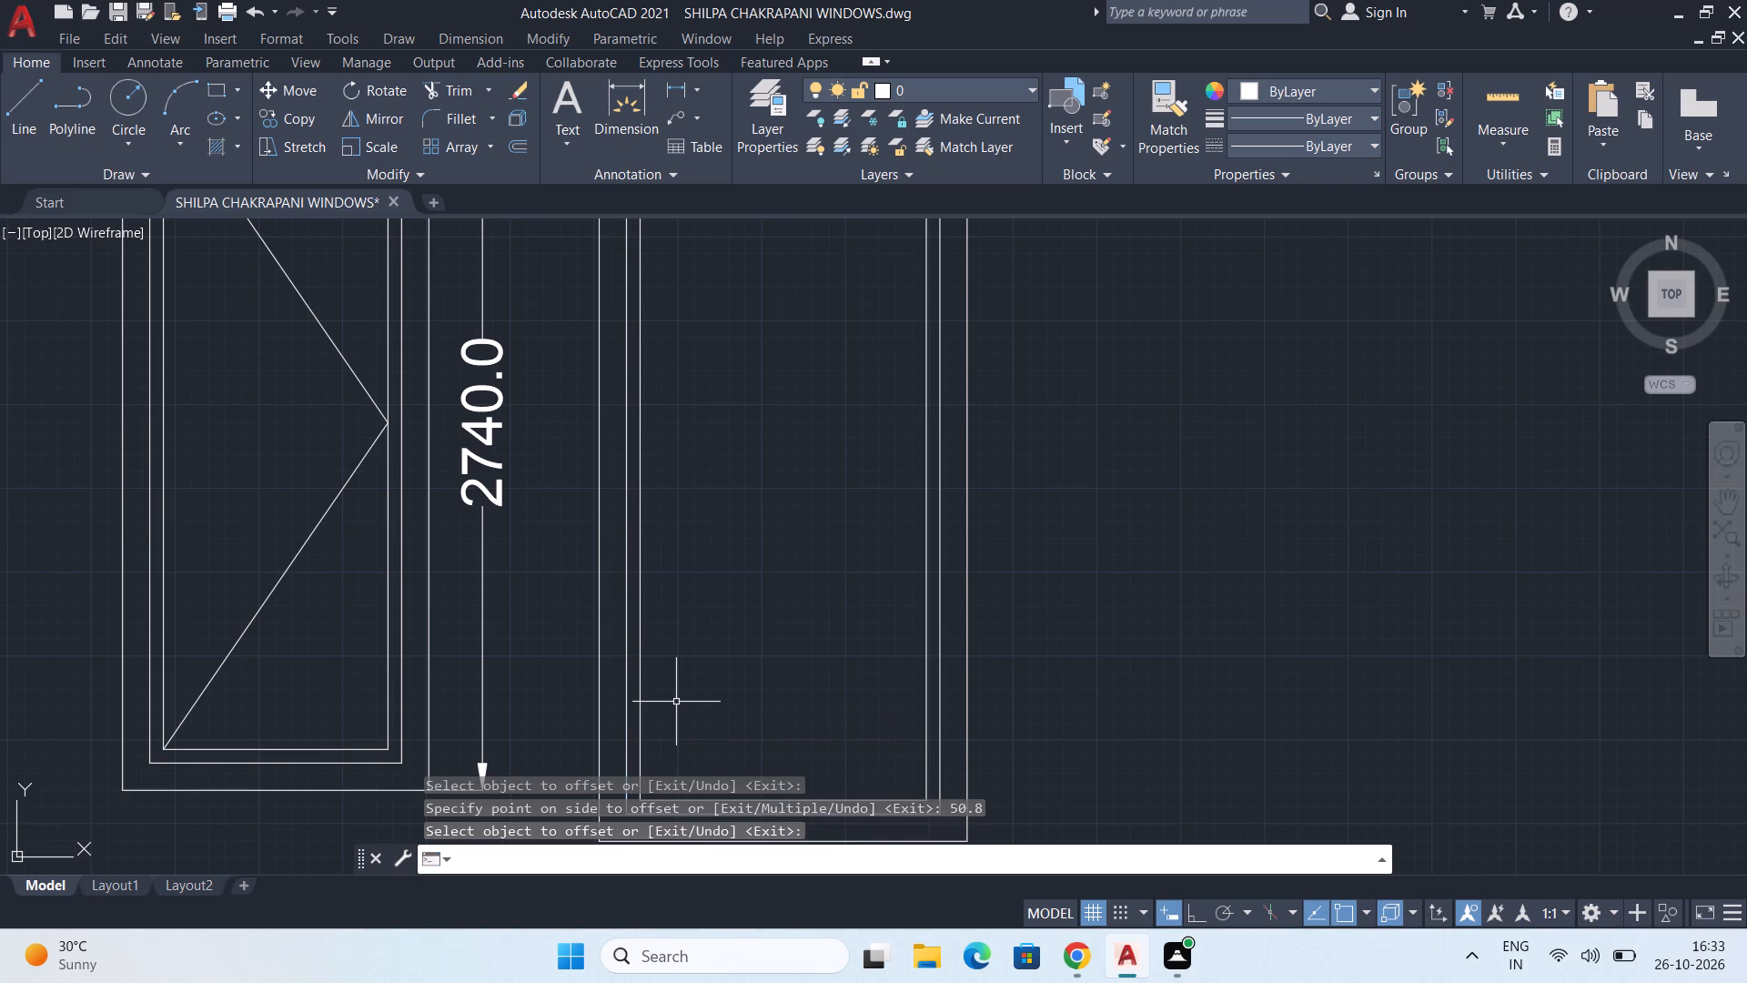
Draw the opening mark from the second window's innermost top-left corner to its right edge's midpoint and back to the bottom-left corner.
scroll(695, 694, "down", 2)
middle_click_drag(696, 704, 641, 707)
key("l")
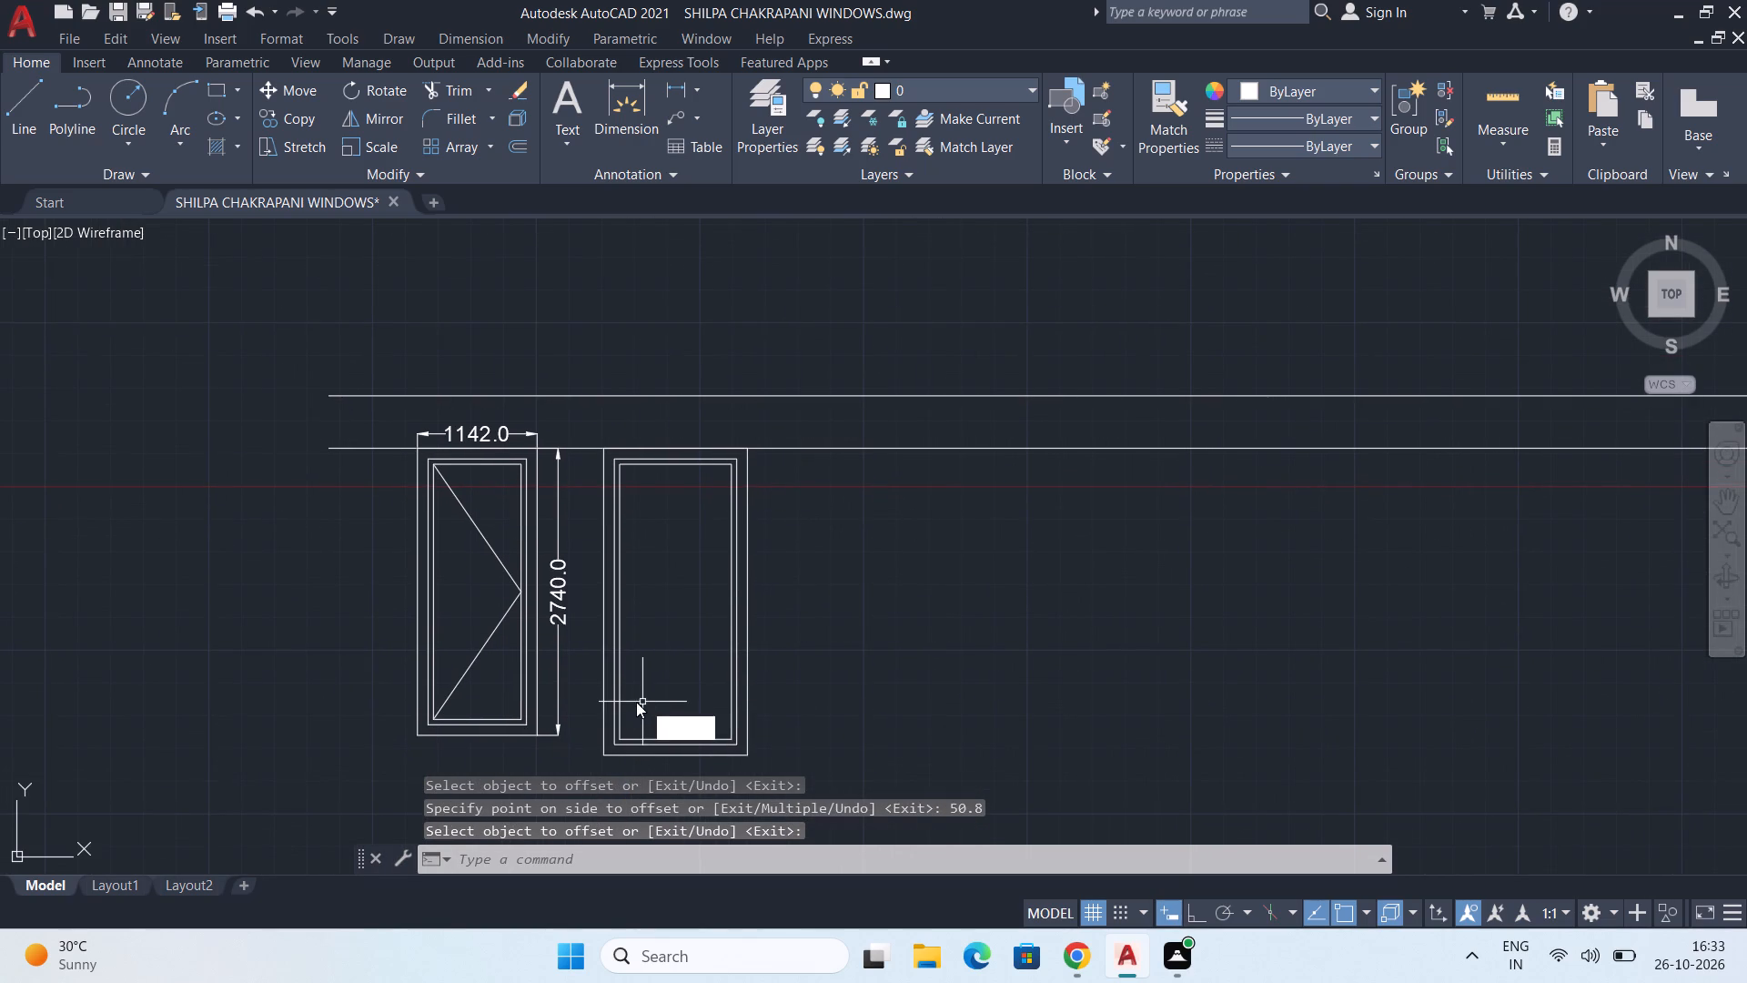
key("Return")
scroll(604, 508, "up", 2)
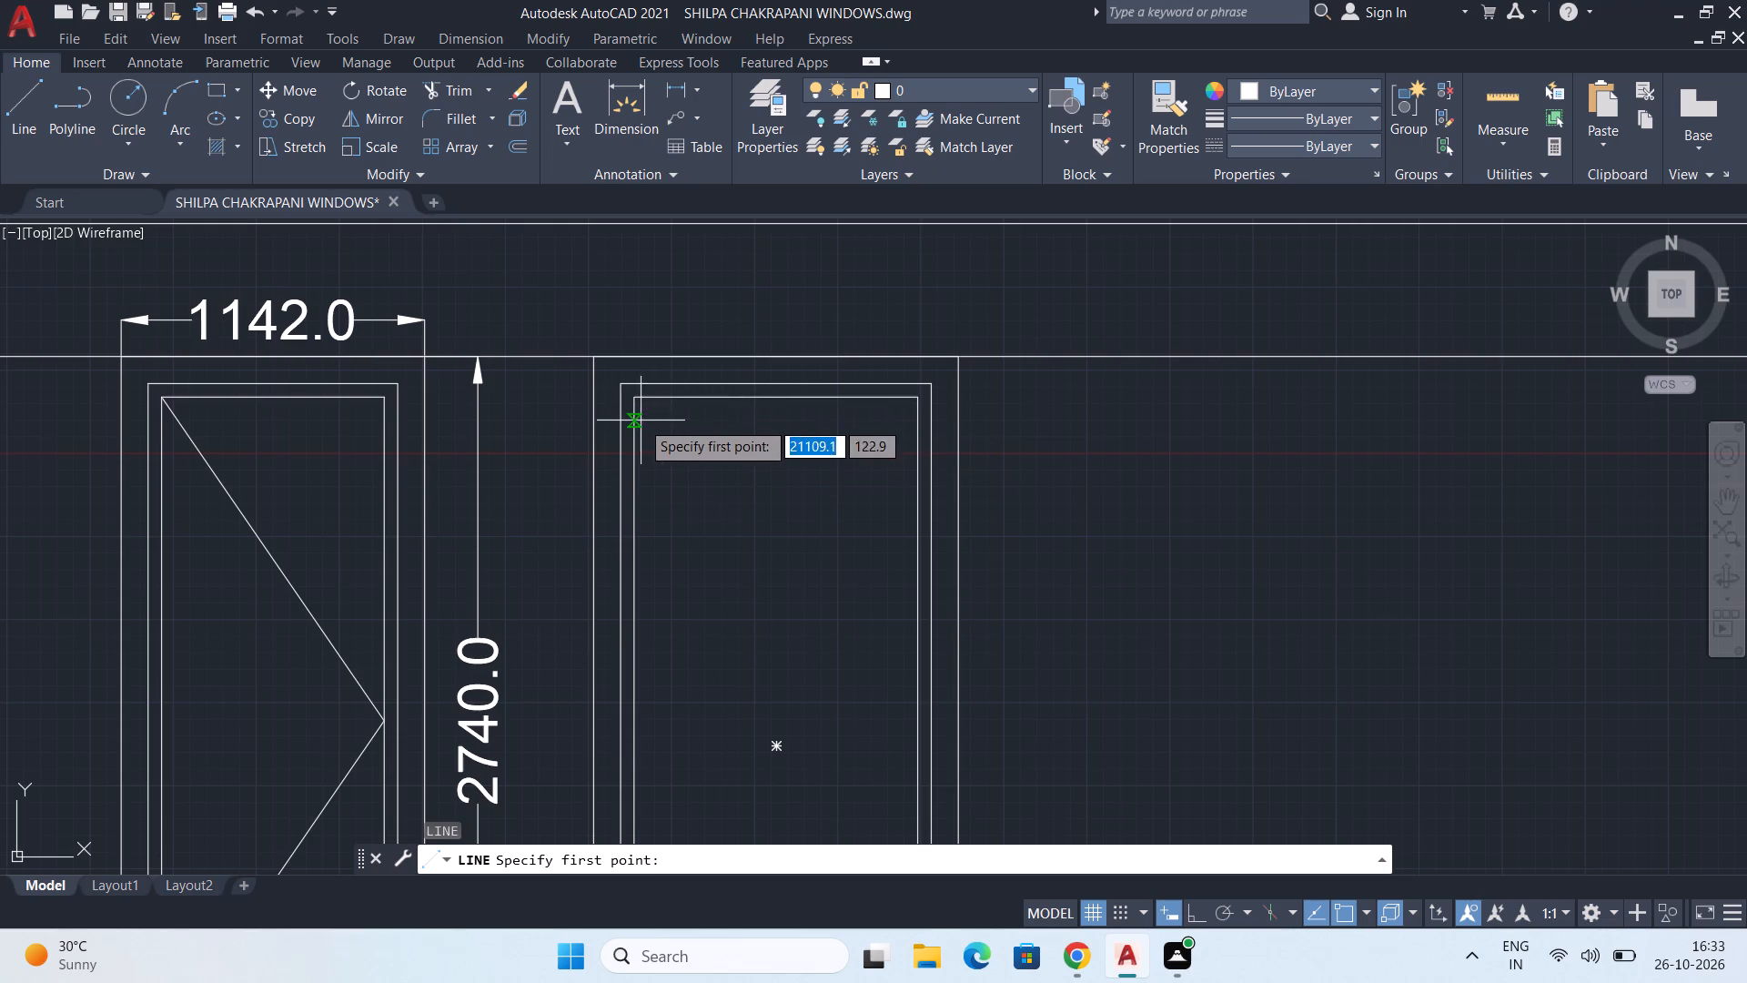
left_click(639, 400)
middle_click_drag(832, 705, 767, 539)
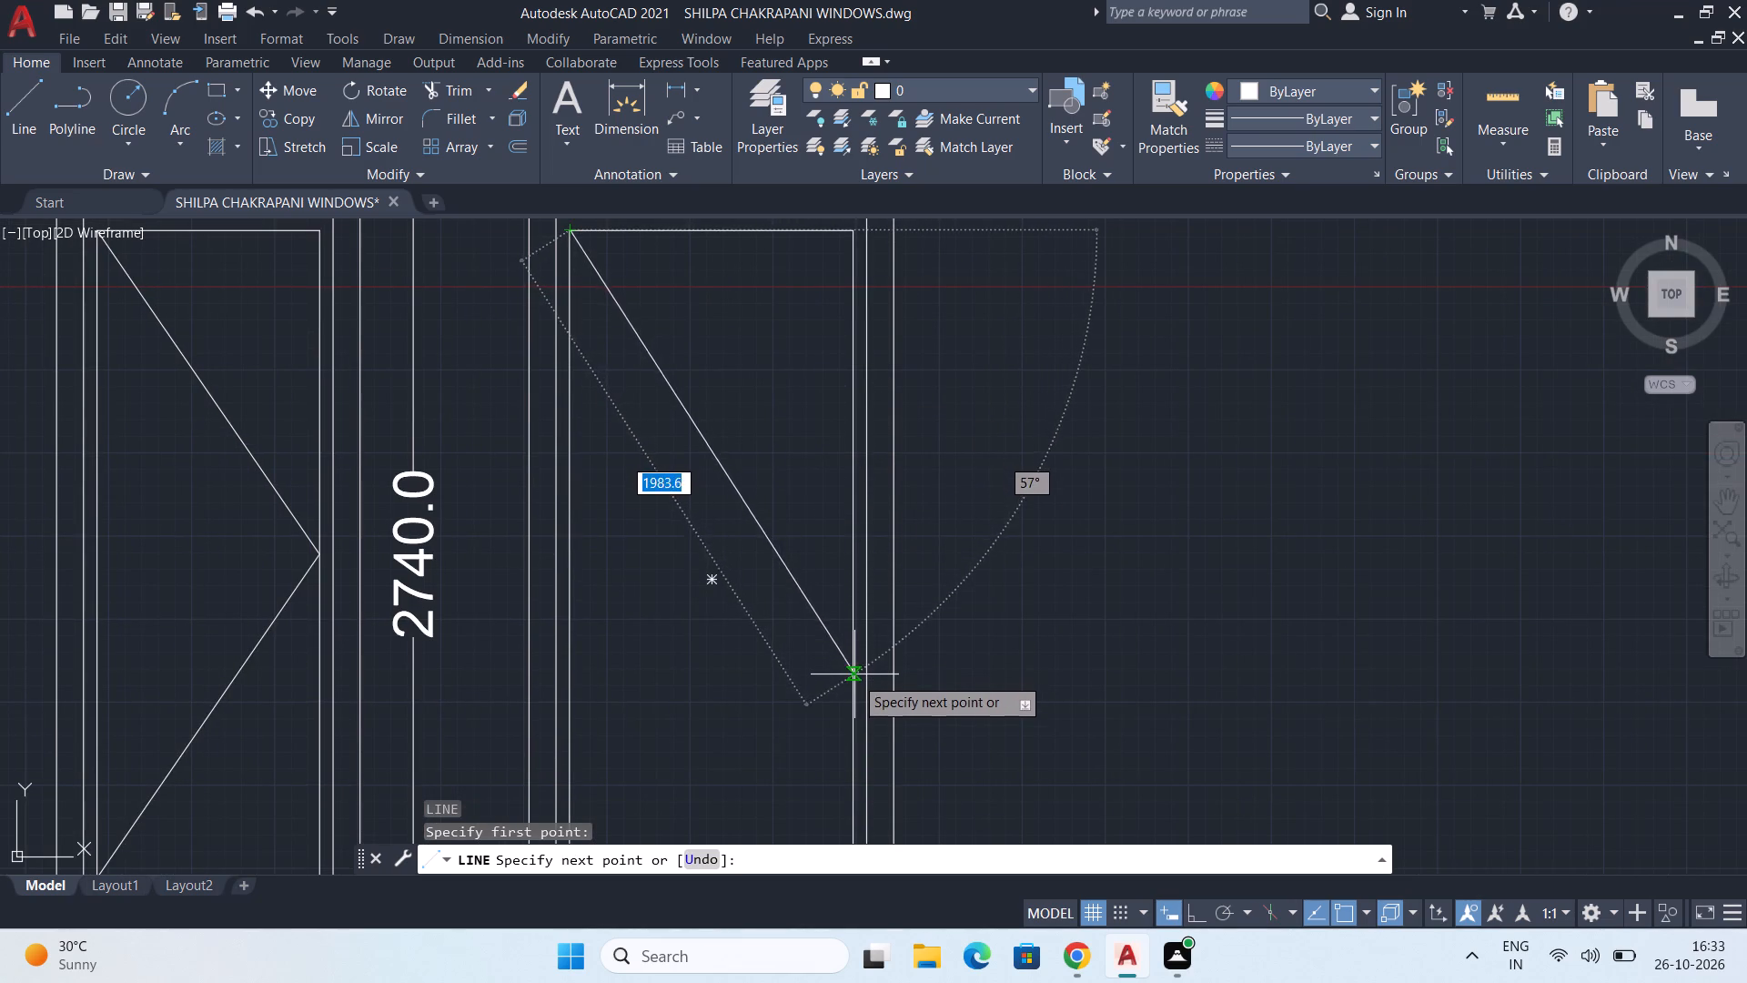
scroll(854, 694, "down", 1)
middle_click_drag(854, 694, 934, 629)
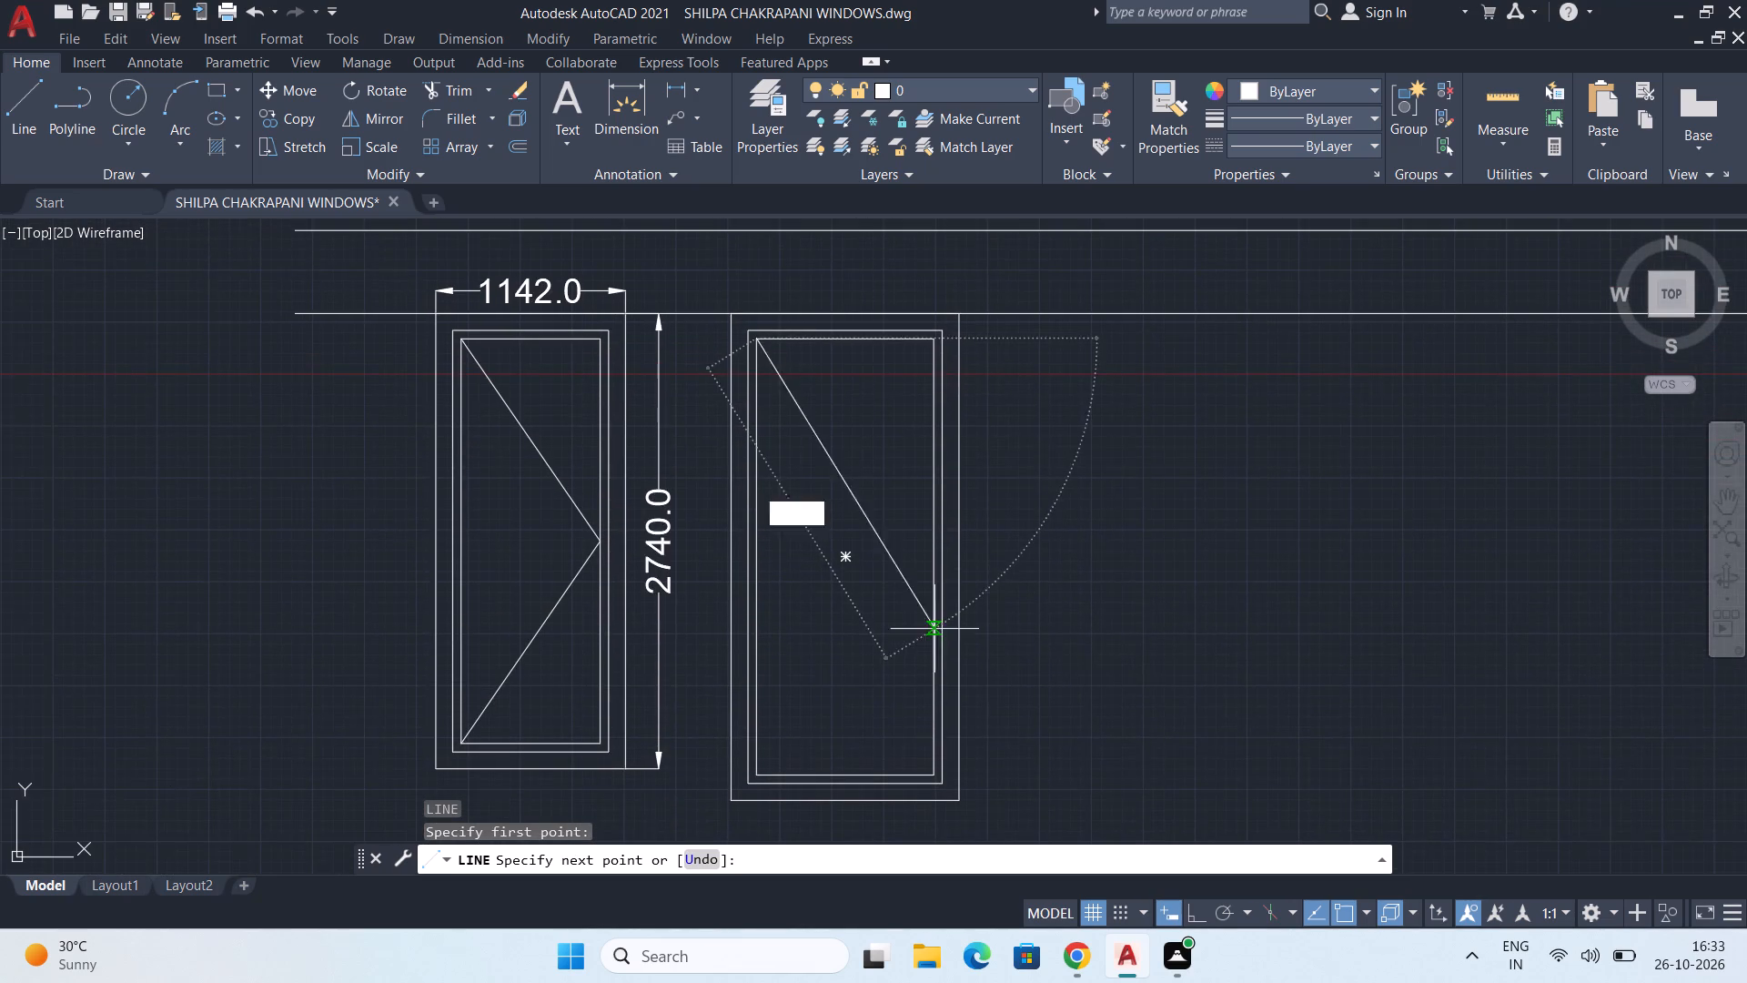
left_click(934, 551)
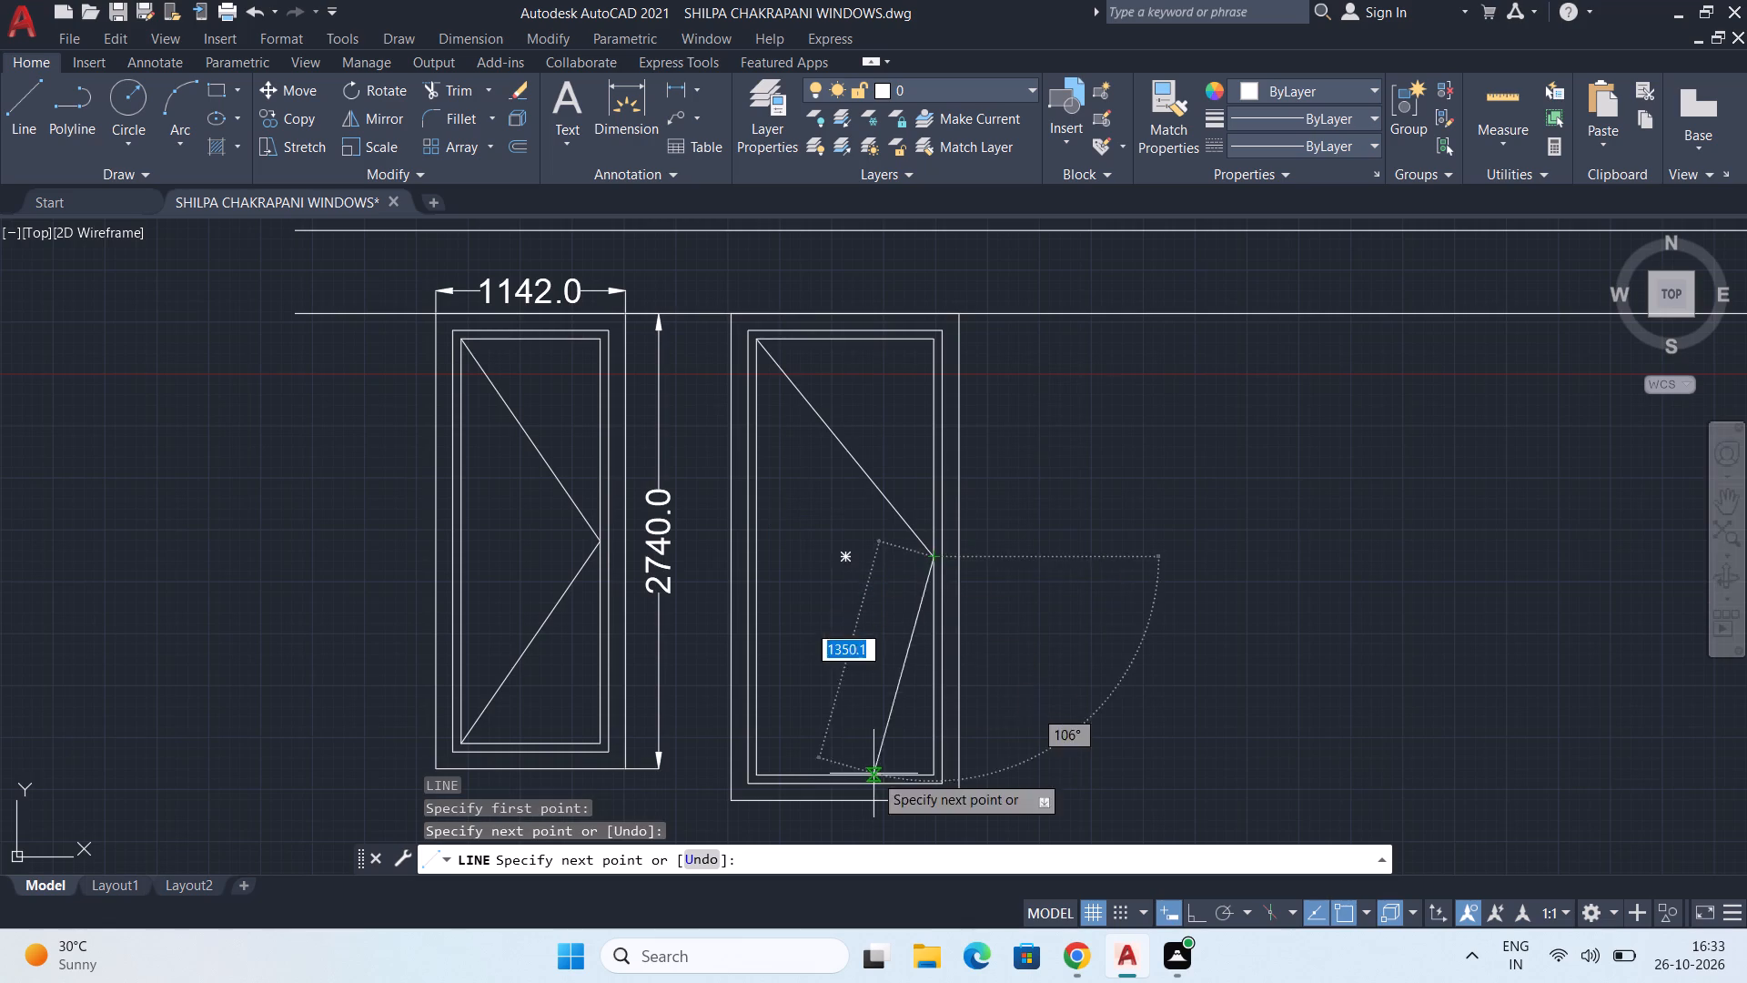
middle_click_drag(873, 766, 922, 605)
scroll(770, 659, "up", 2)
middle_click_drag(837, 598, 715, 745)
scroll(715, 711, "up", 2)
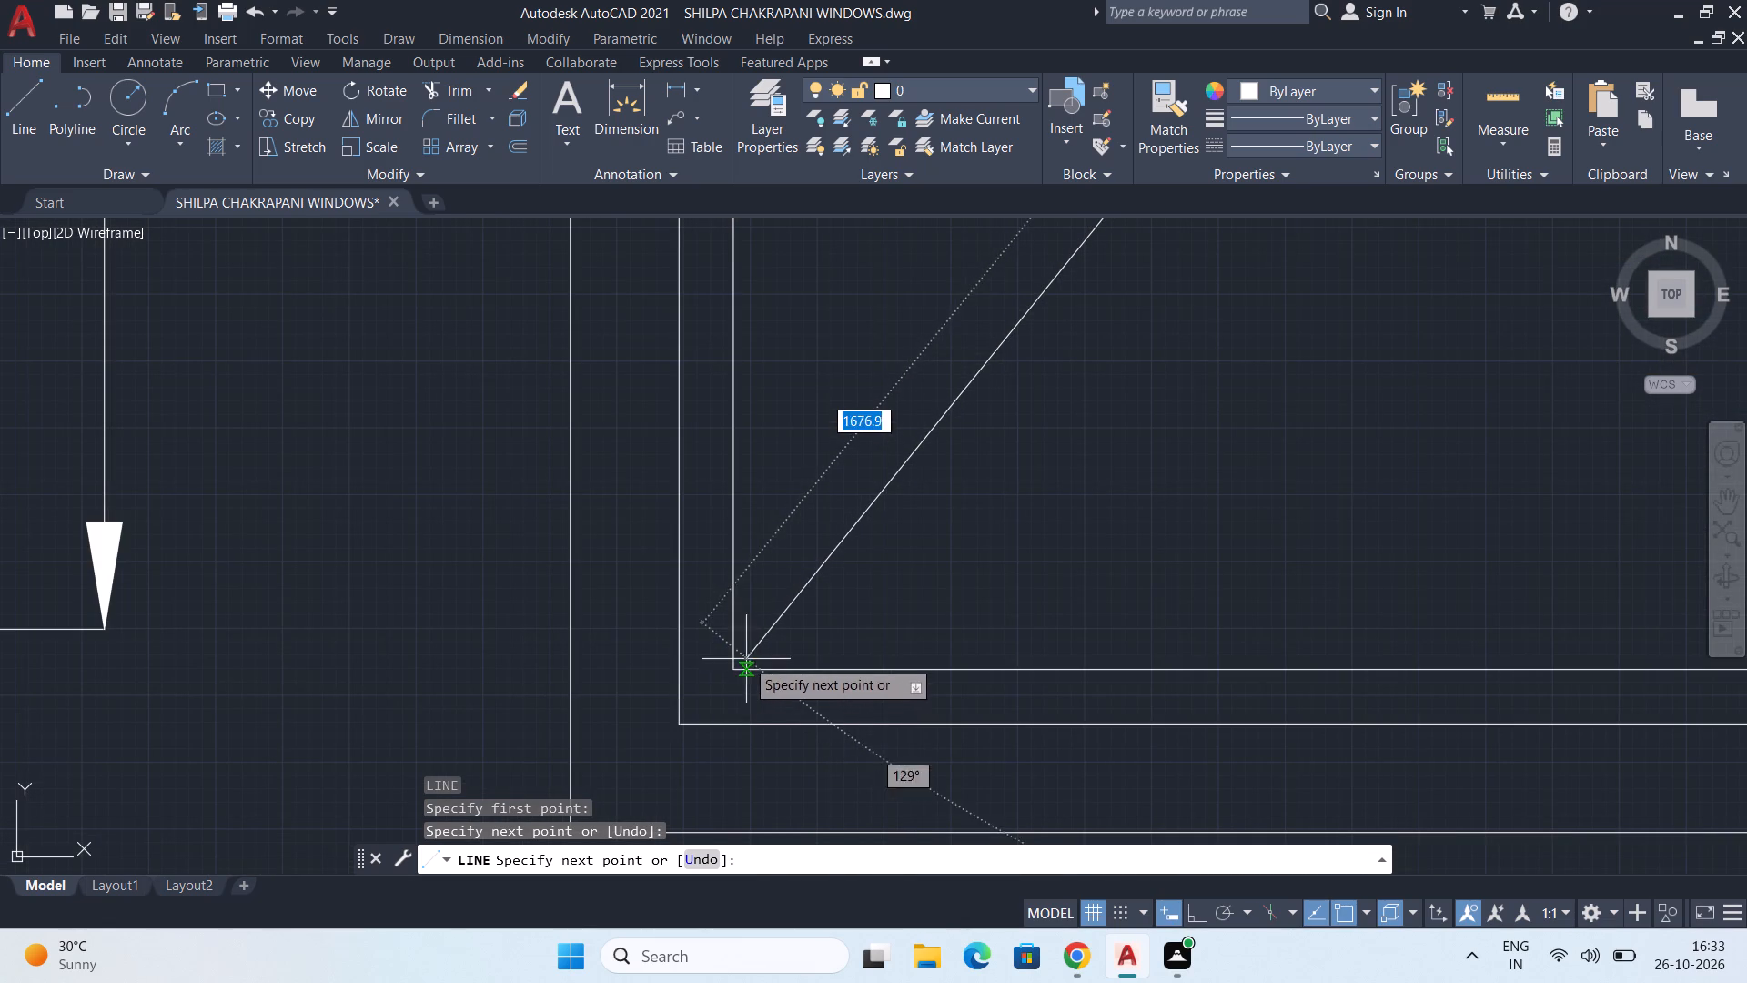
left_click(731, 674)
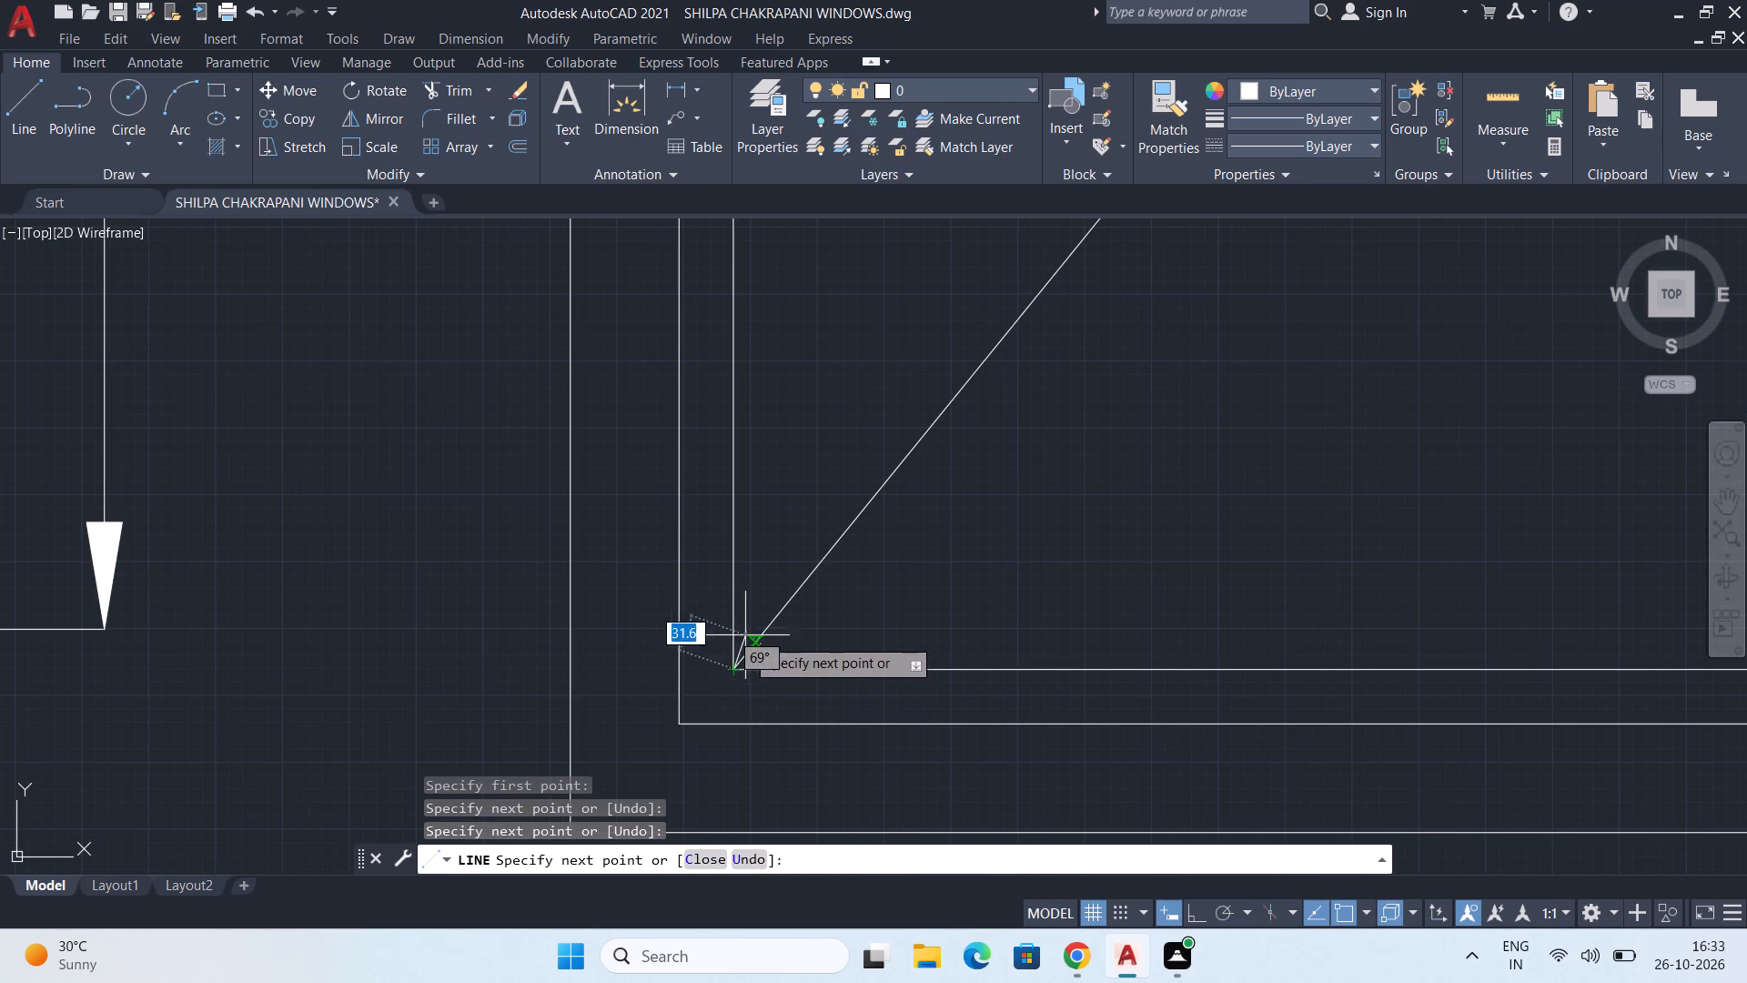
key("Escape")
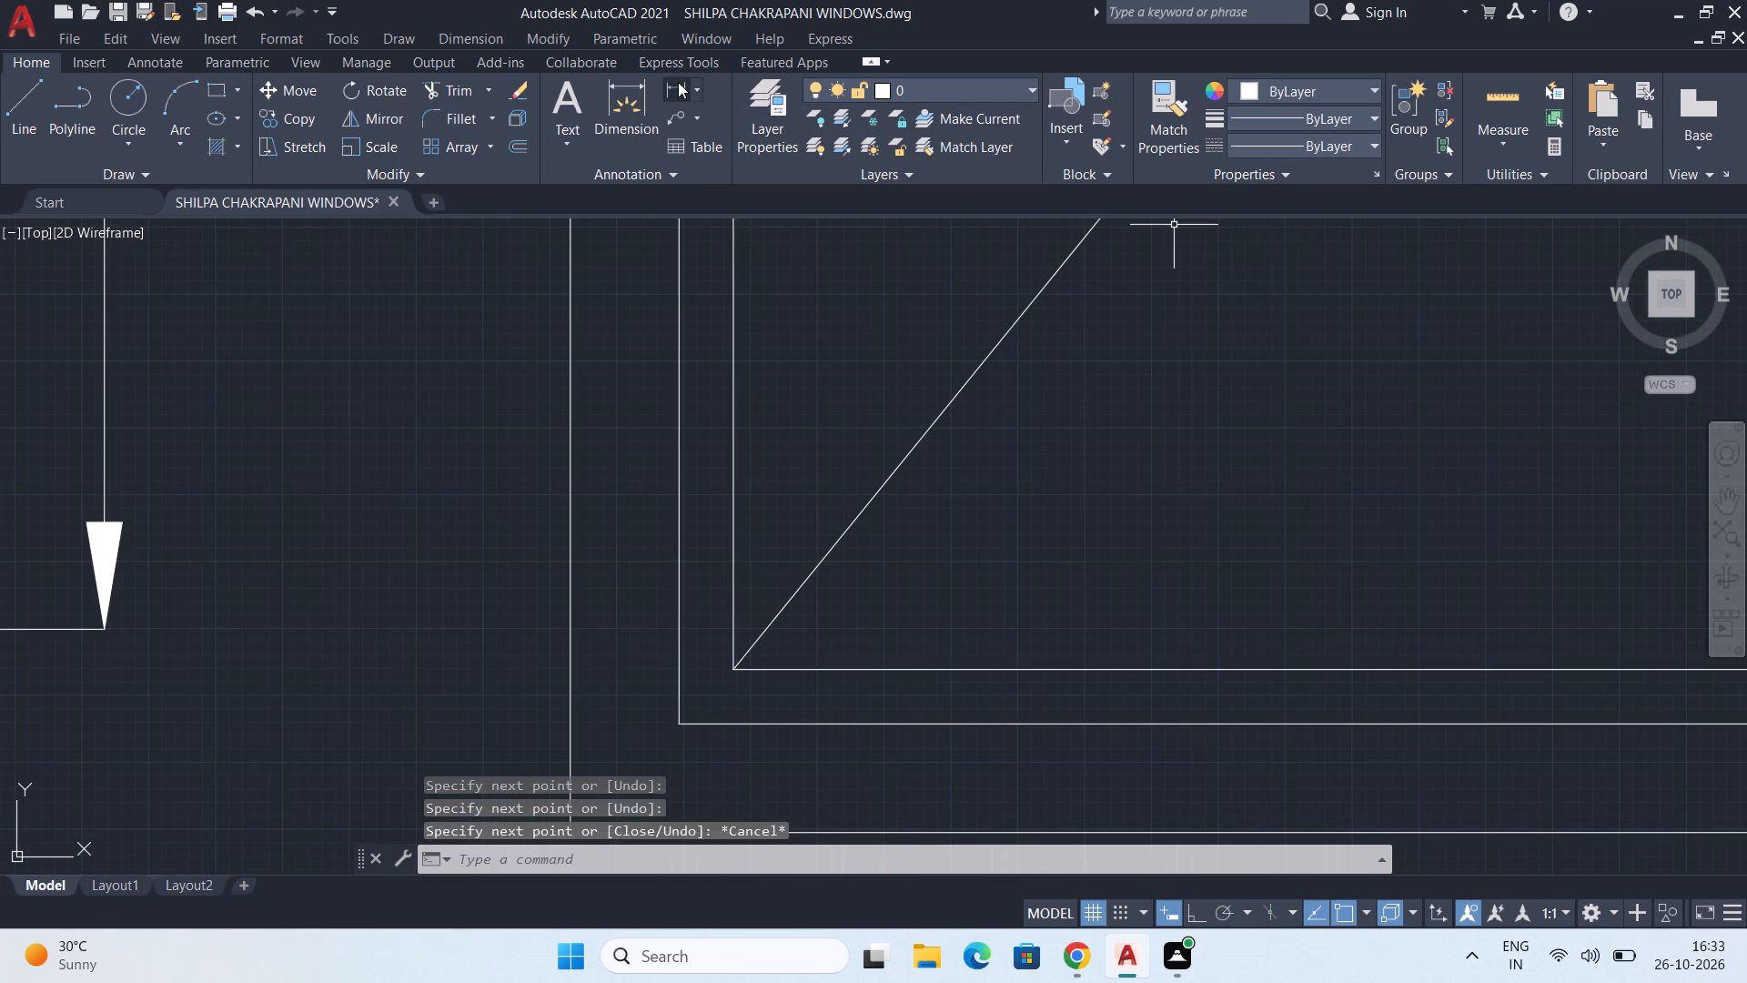
Add a linear dimension for the second window's overall width, just above its top edge between the alignment lines.
left_click(678, 82)
scroll(826, 340, "down", 2)
middle_click_drag(874, 373, 766, 738)
scroll(763, 405, "down", 2)
middle_click_drag(762, 377, 685, 672)
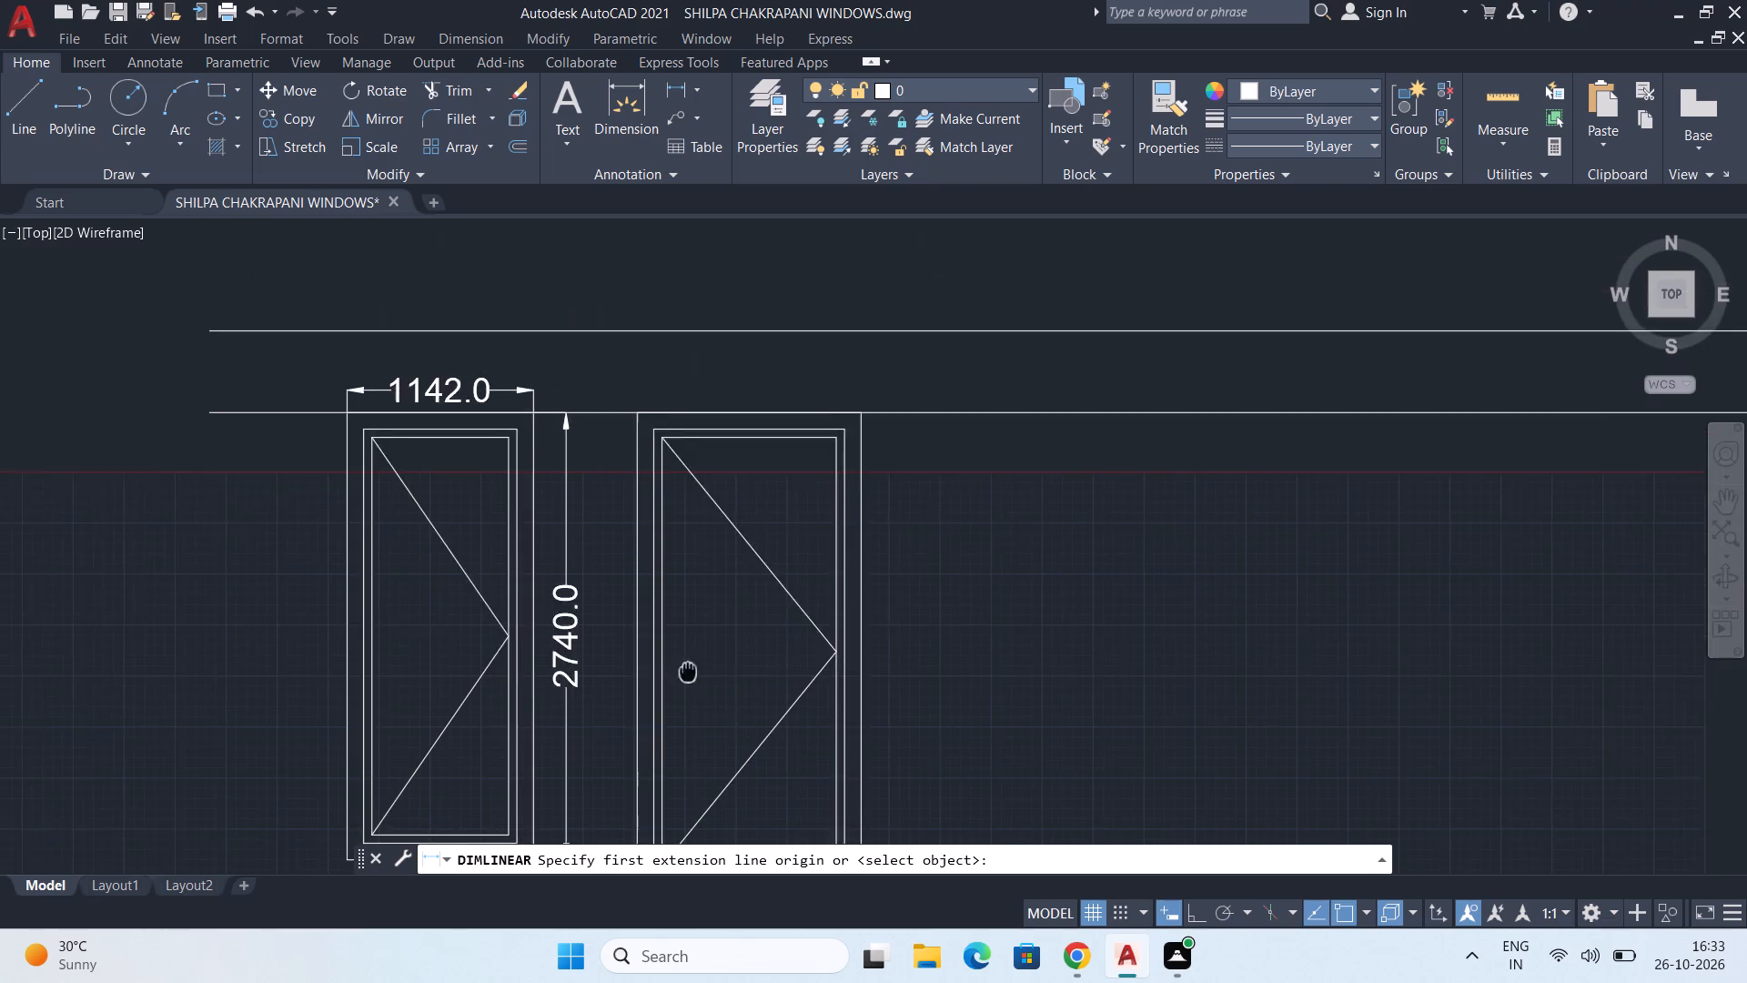
middle_click_drag(712, 434, 676, 540)
scroll(601, 532, "up", 3)
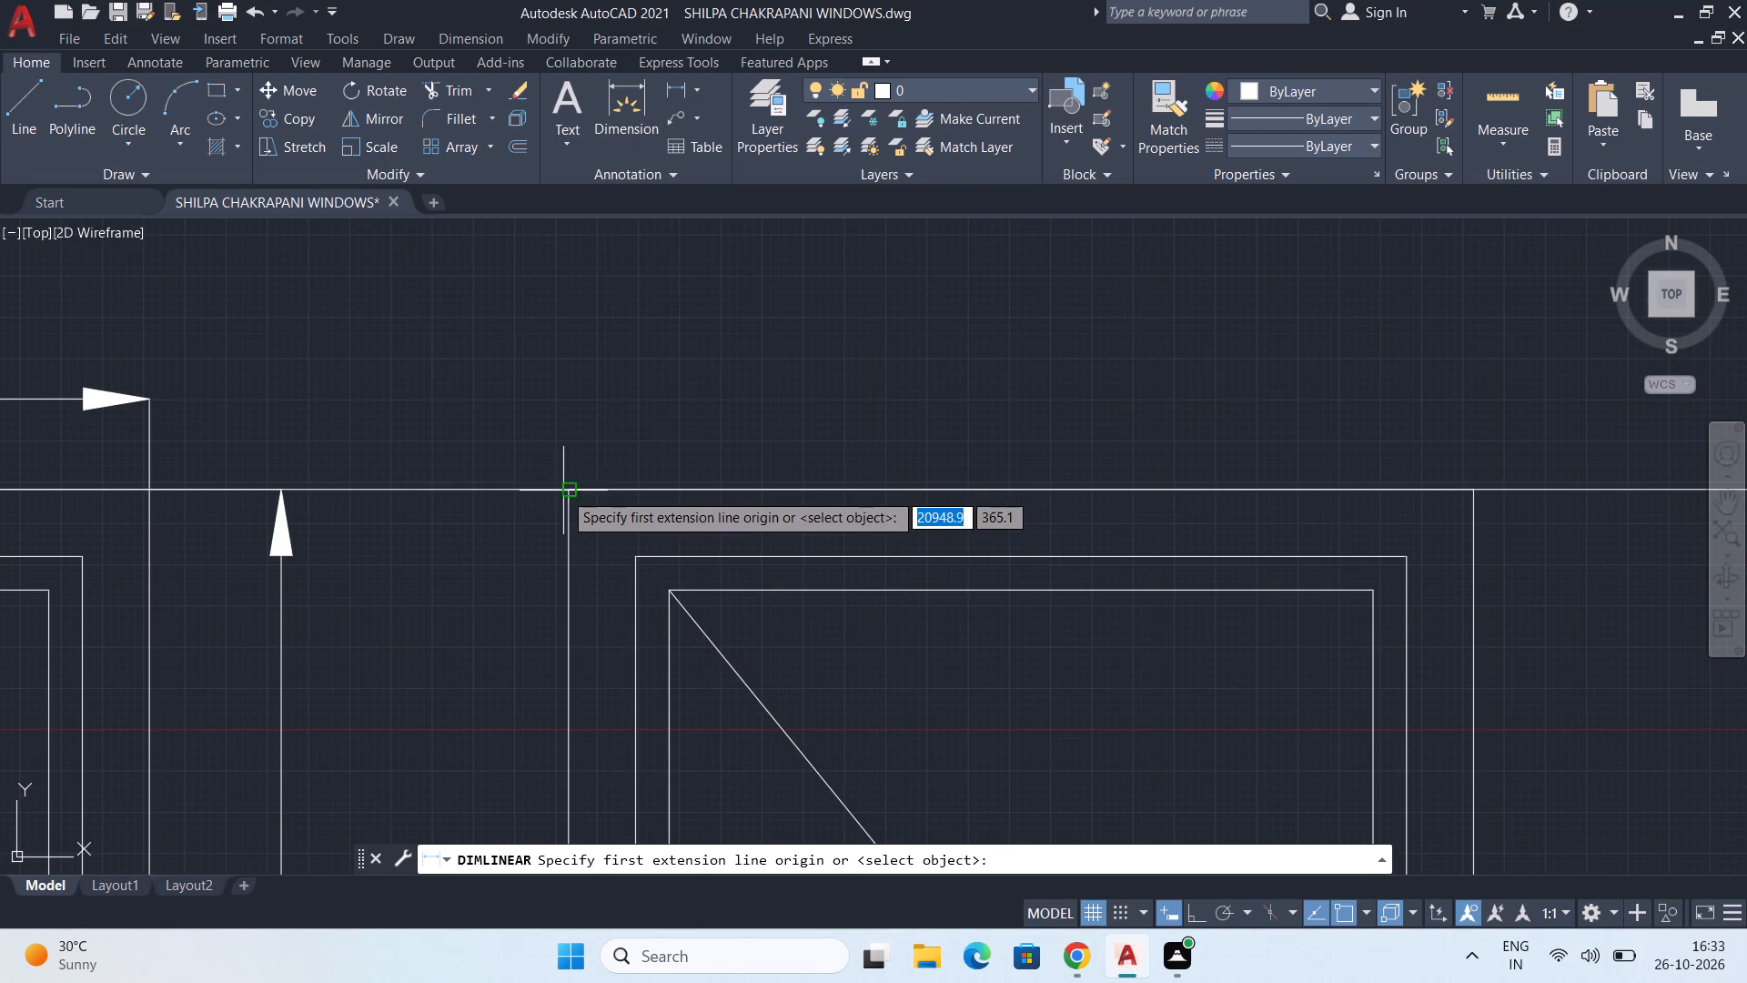
left_click(567, 491)
middle_click_drag(1025, 463, 810, 533)
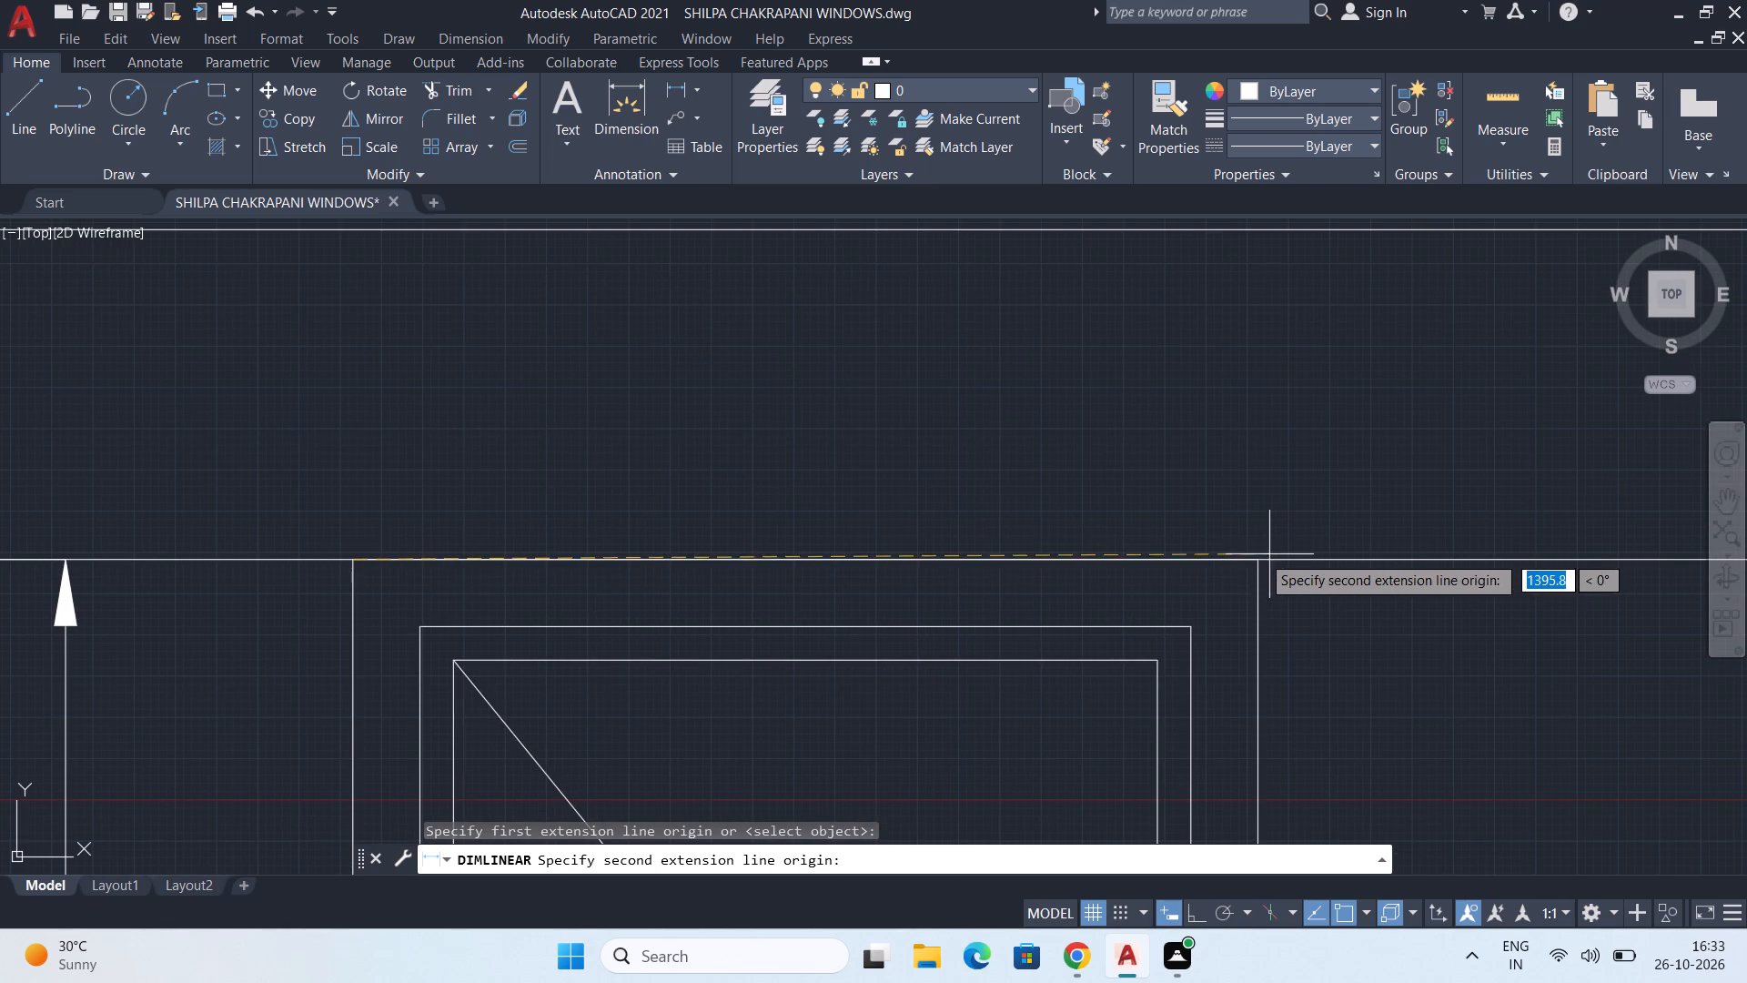
left_click(1254, 564)
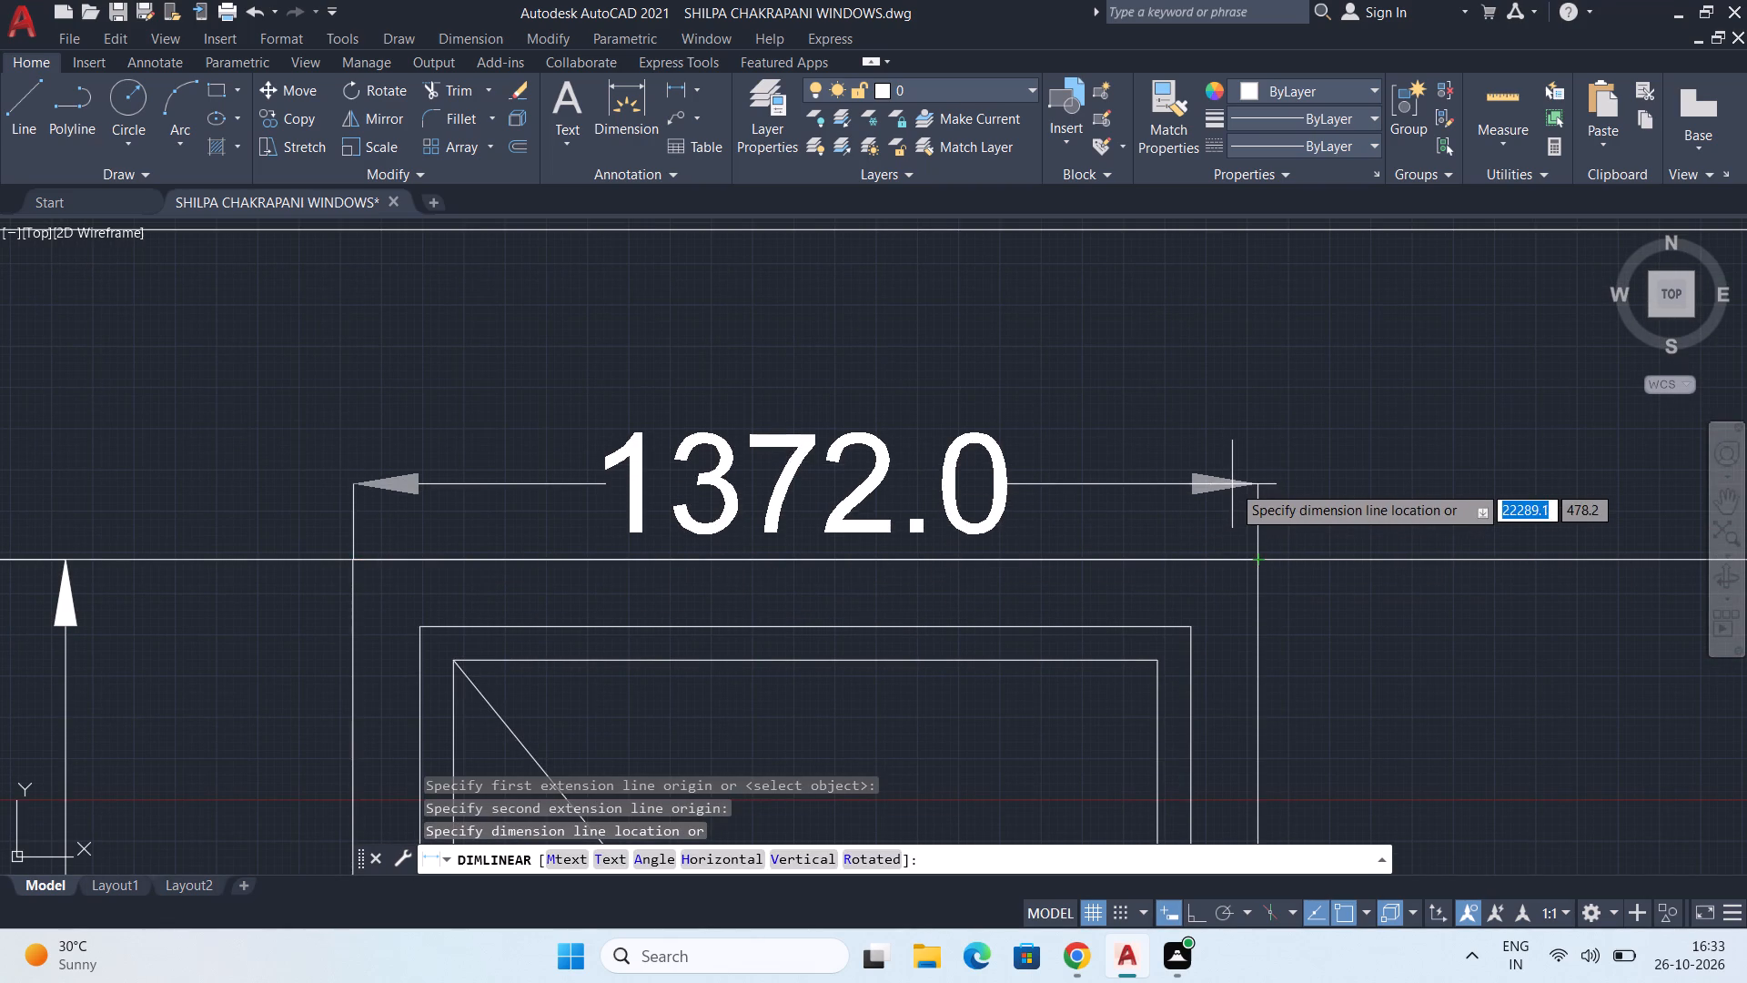
left_click(1231, 461)
Add a linear dimension for the second window's overall height, just outside its right edge.
scroll(1254, 497, "down", 2)
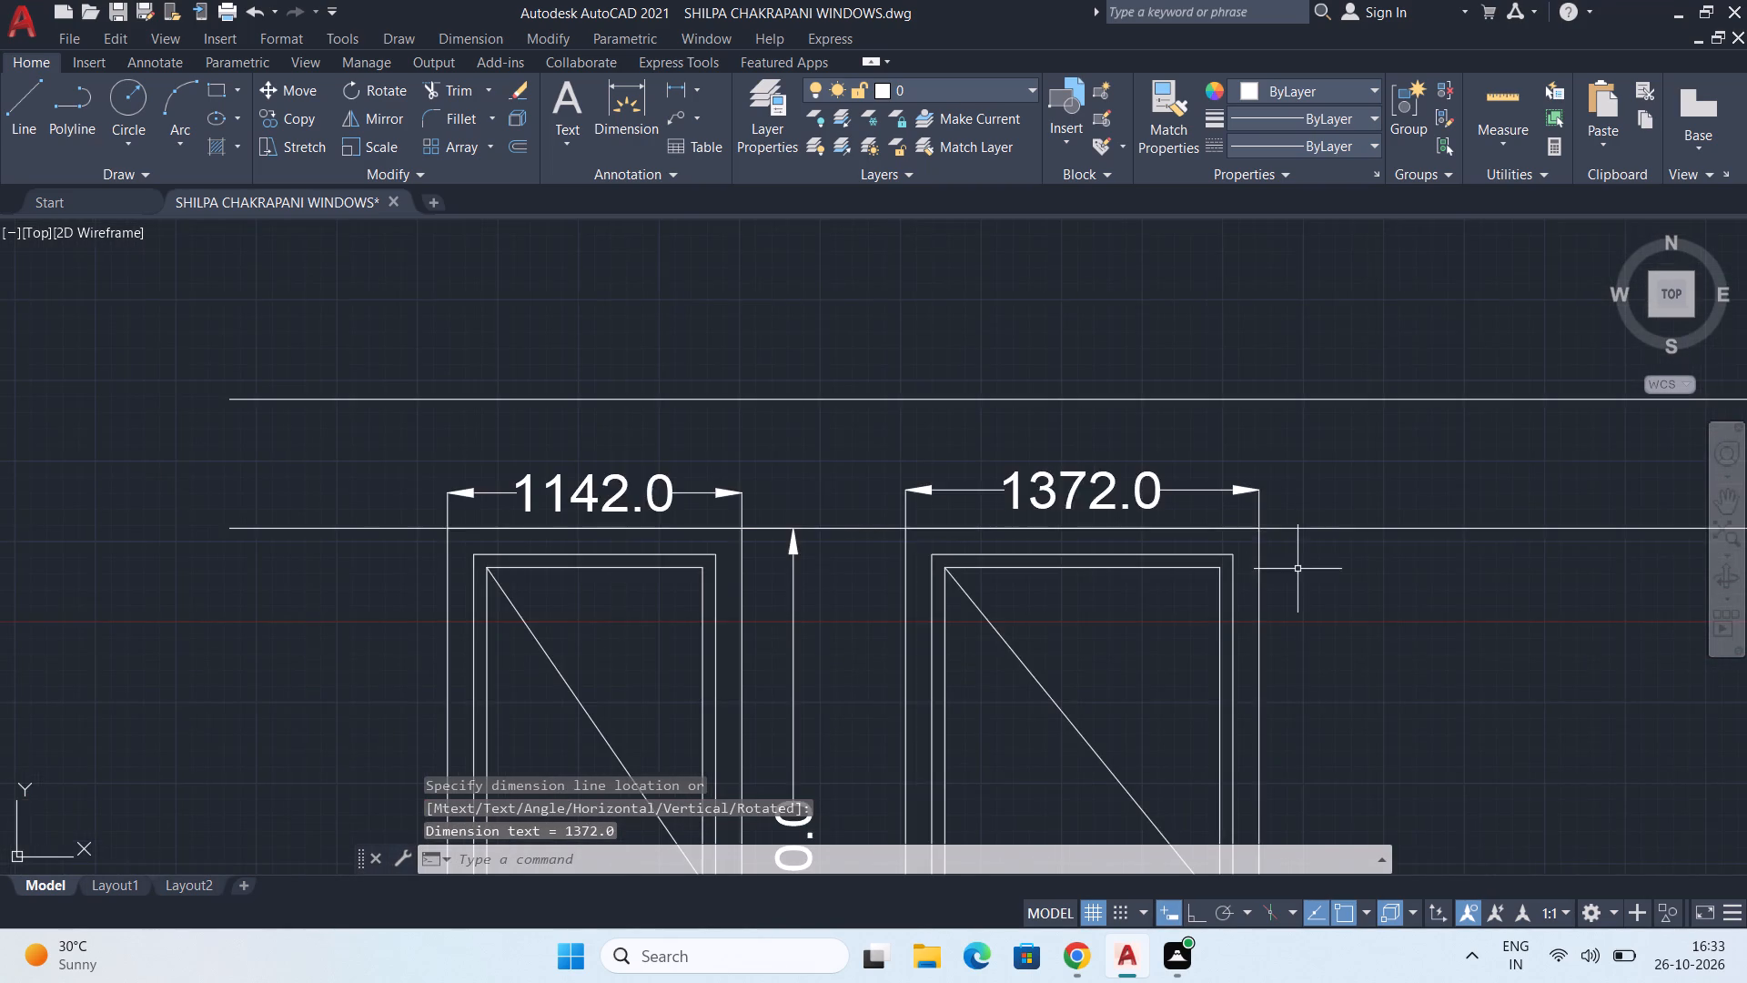
middle_click_drag(1298, 569, 1195, 547)
key("space")
middle_click_drag(1253, 640, 1210, 583)
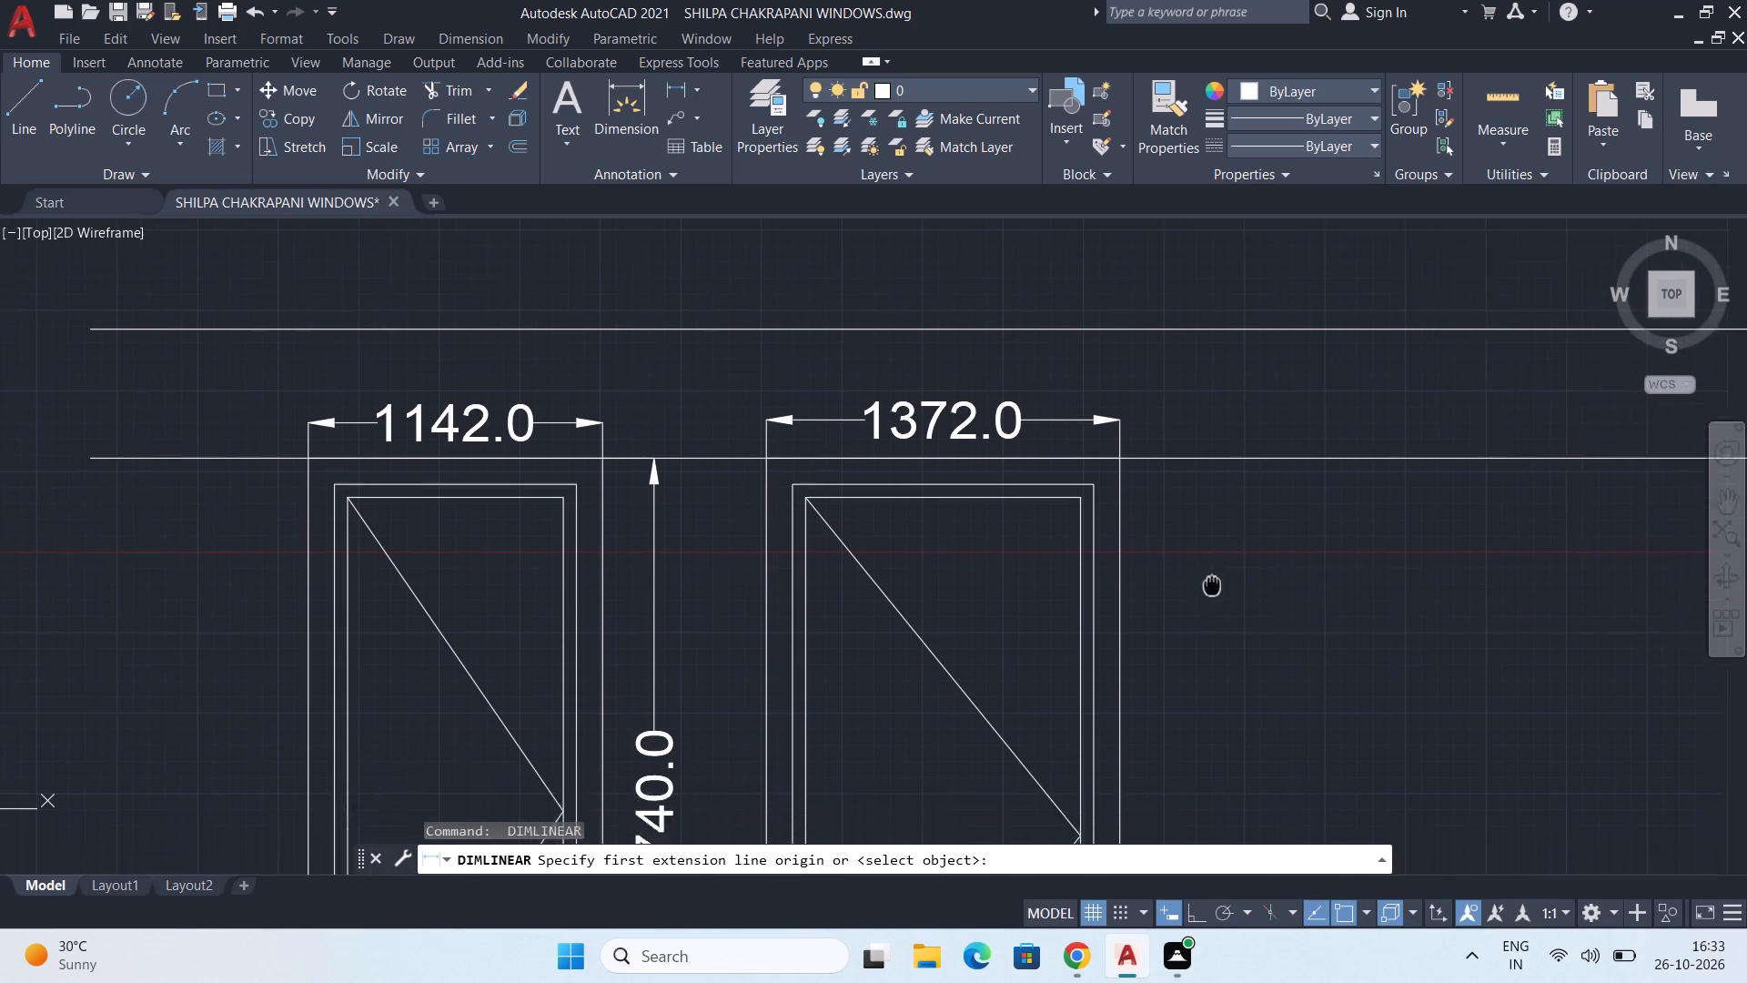
middle_click_drag(1210, 583, 1198, 552)
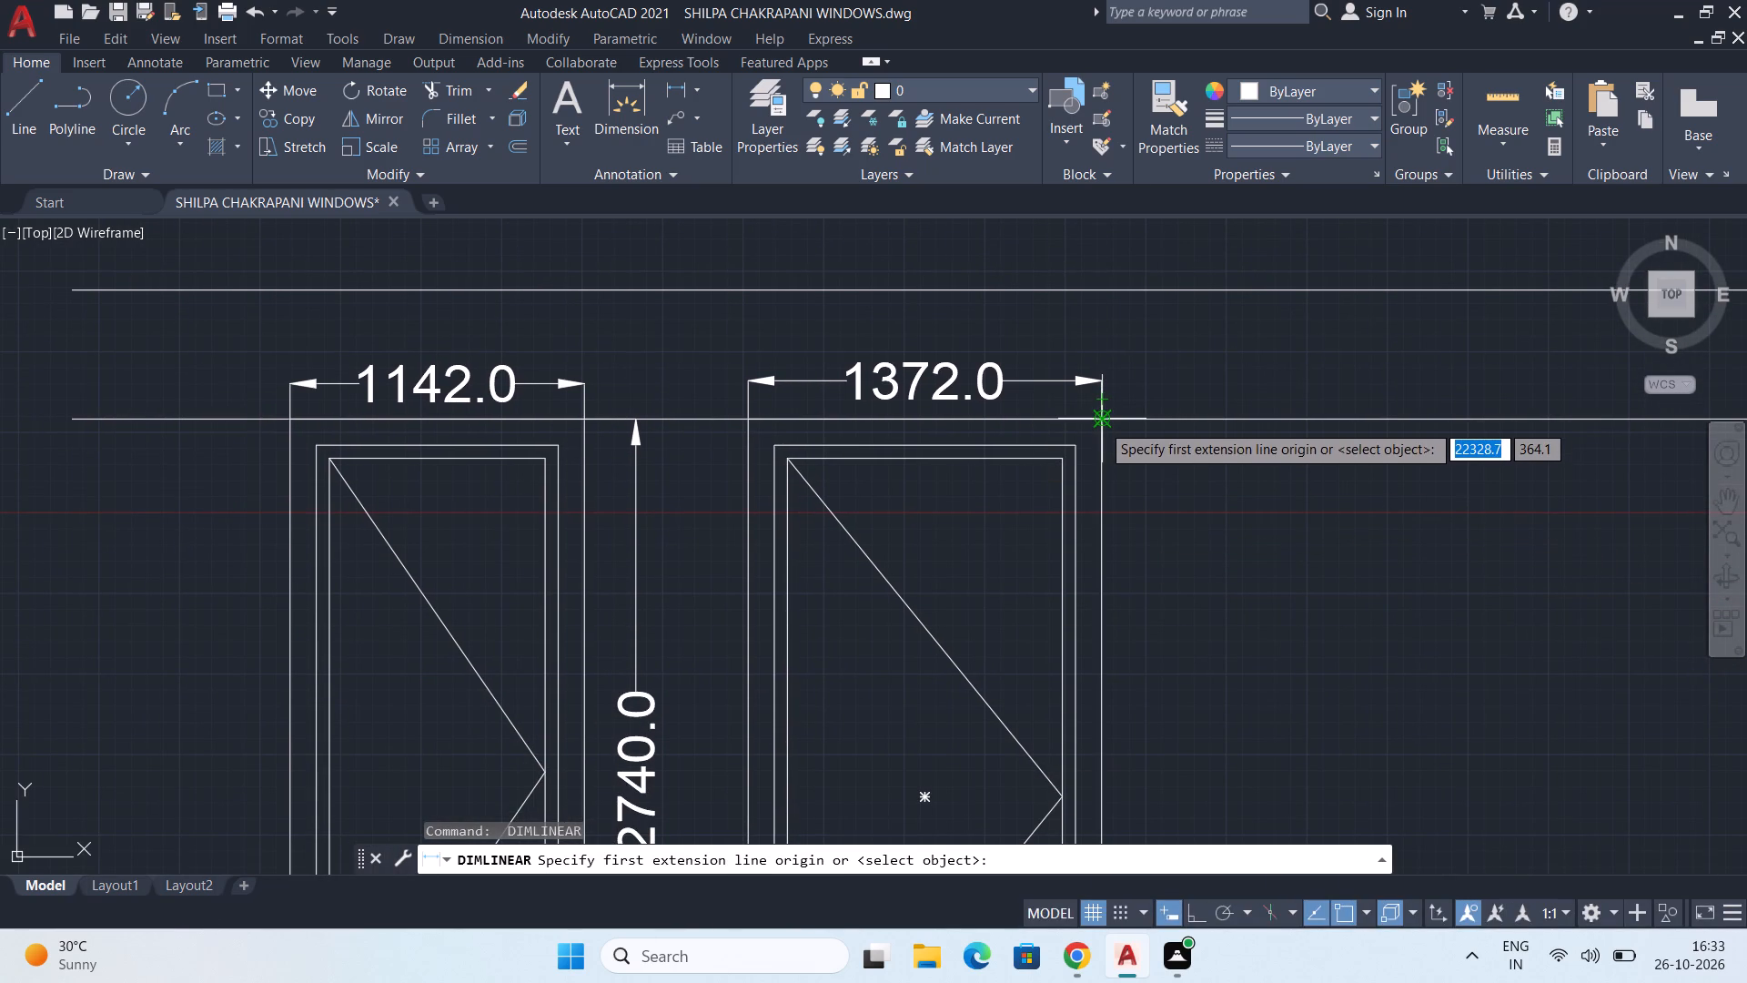
left_click(1101, 423)
scroll(1129, 536, "down", 2)
middle_click_drag(1129, 620, 1025, 459)
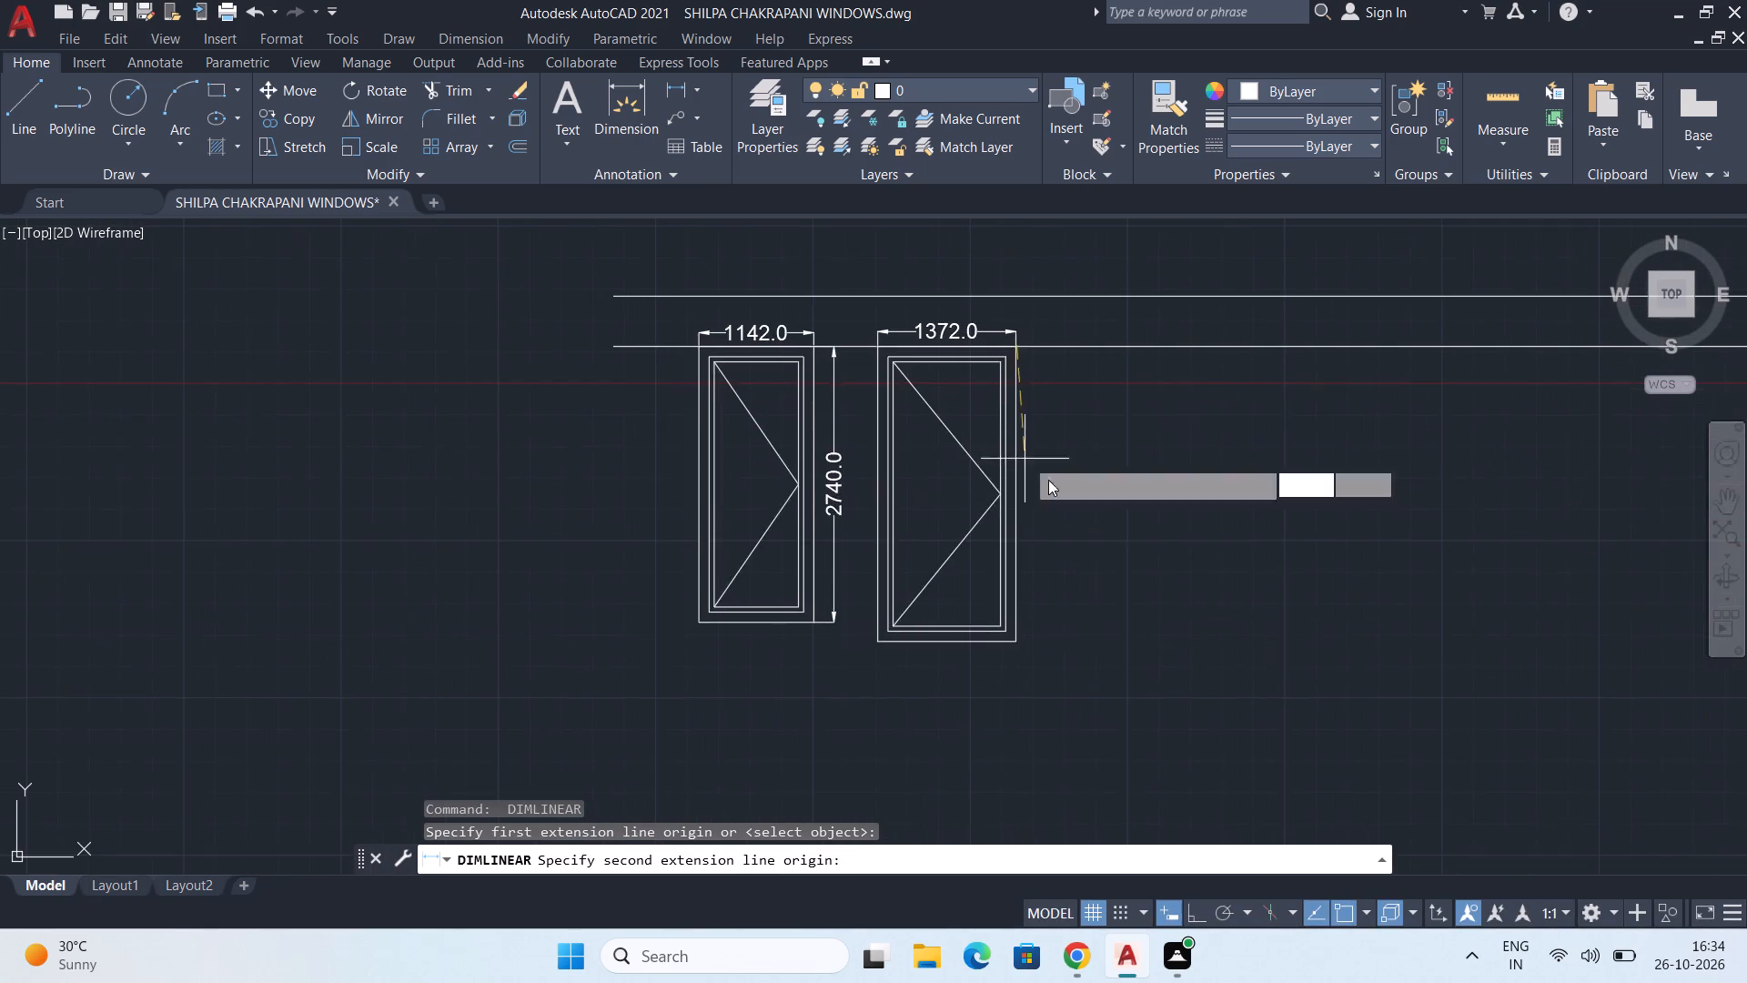
scroll(983, 694, "up", 2)
middle_click_drag(1002, 590, 985, 688)
scroll(1019, 680, "up", 1)
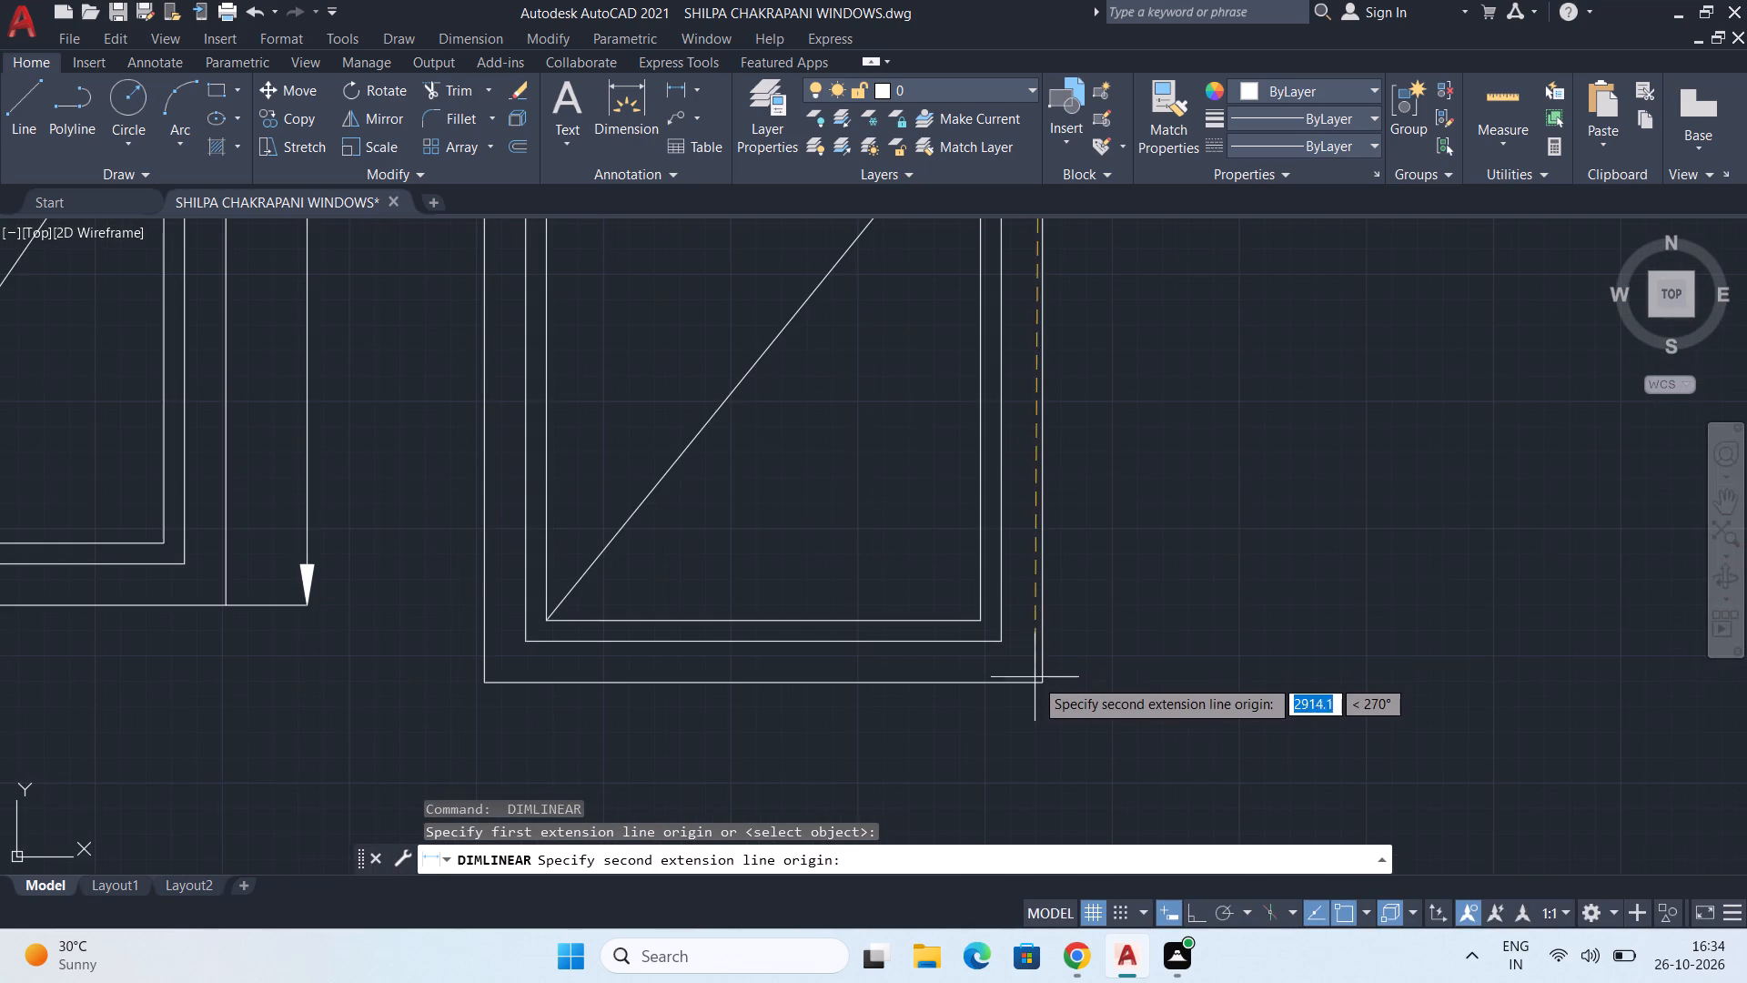
left_click(1041, 684)
scroll(1119, 649, "down", 1)
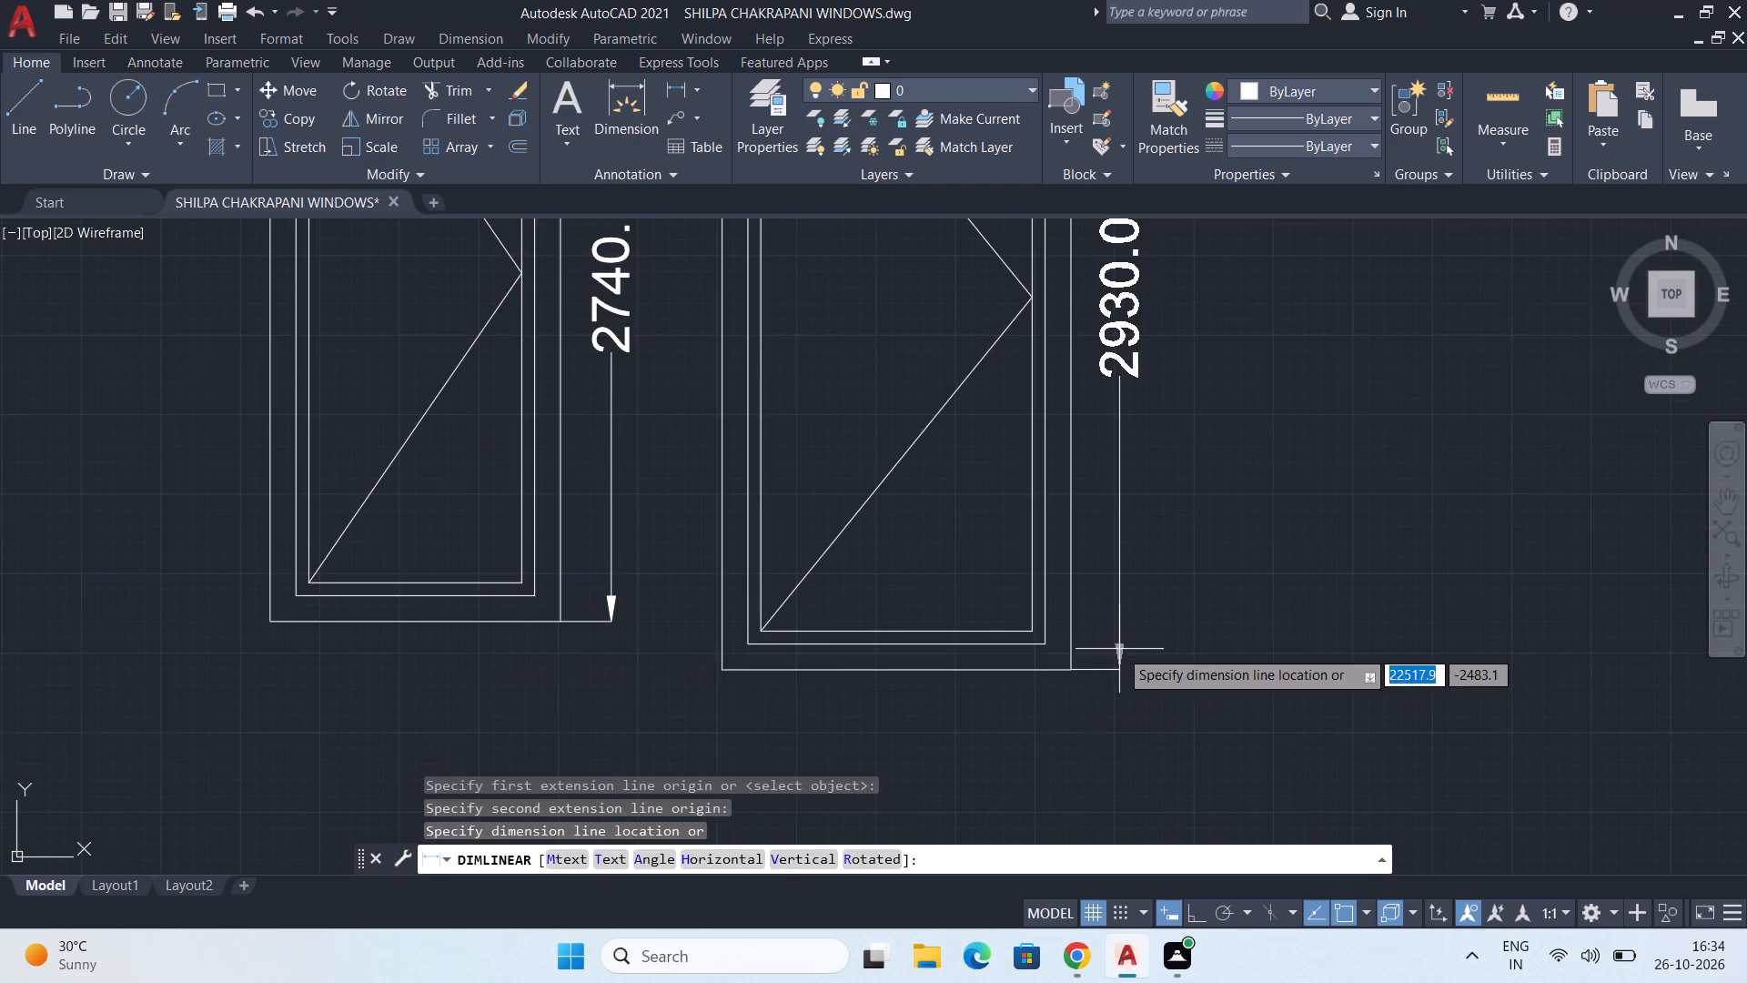
middle_click_drag(1119, 653, 1073, 718)
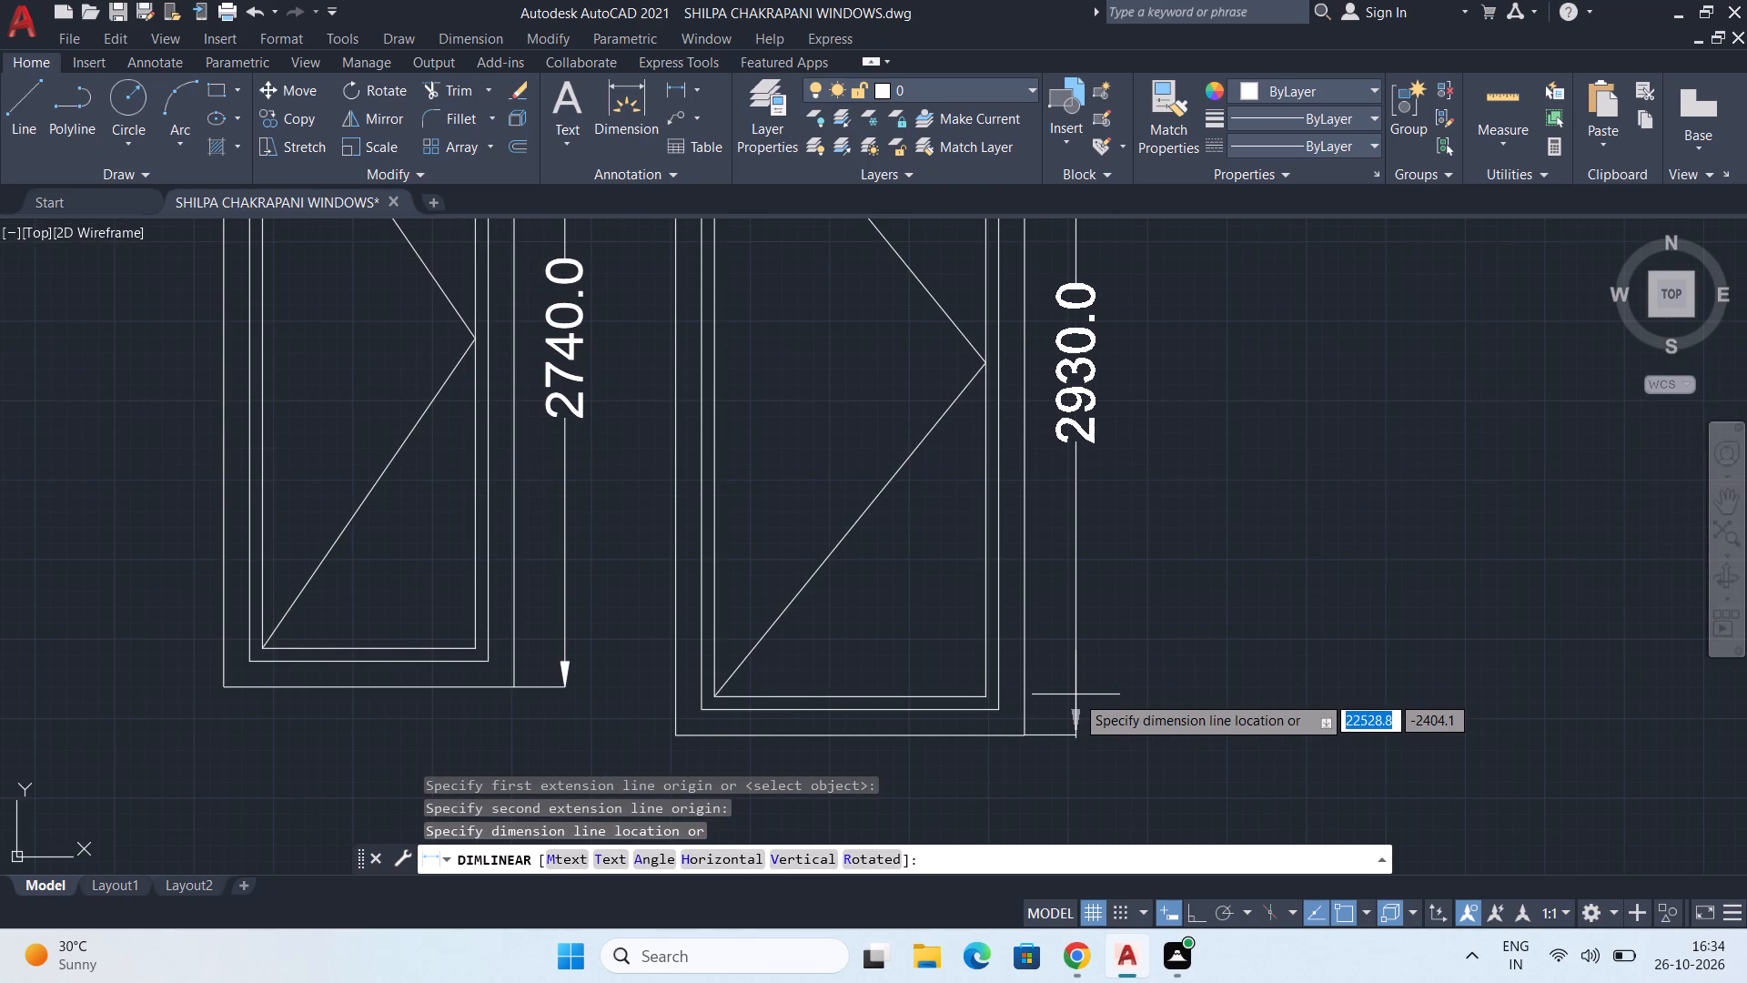
left_click(1063, 695)
Draw a 1148 by 2792 rectangle hanging from the lower alignment line, just right of the second window's height dimension.
scroll(1077, 531, "down", 1)
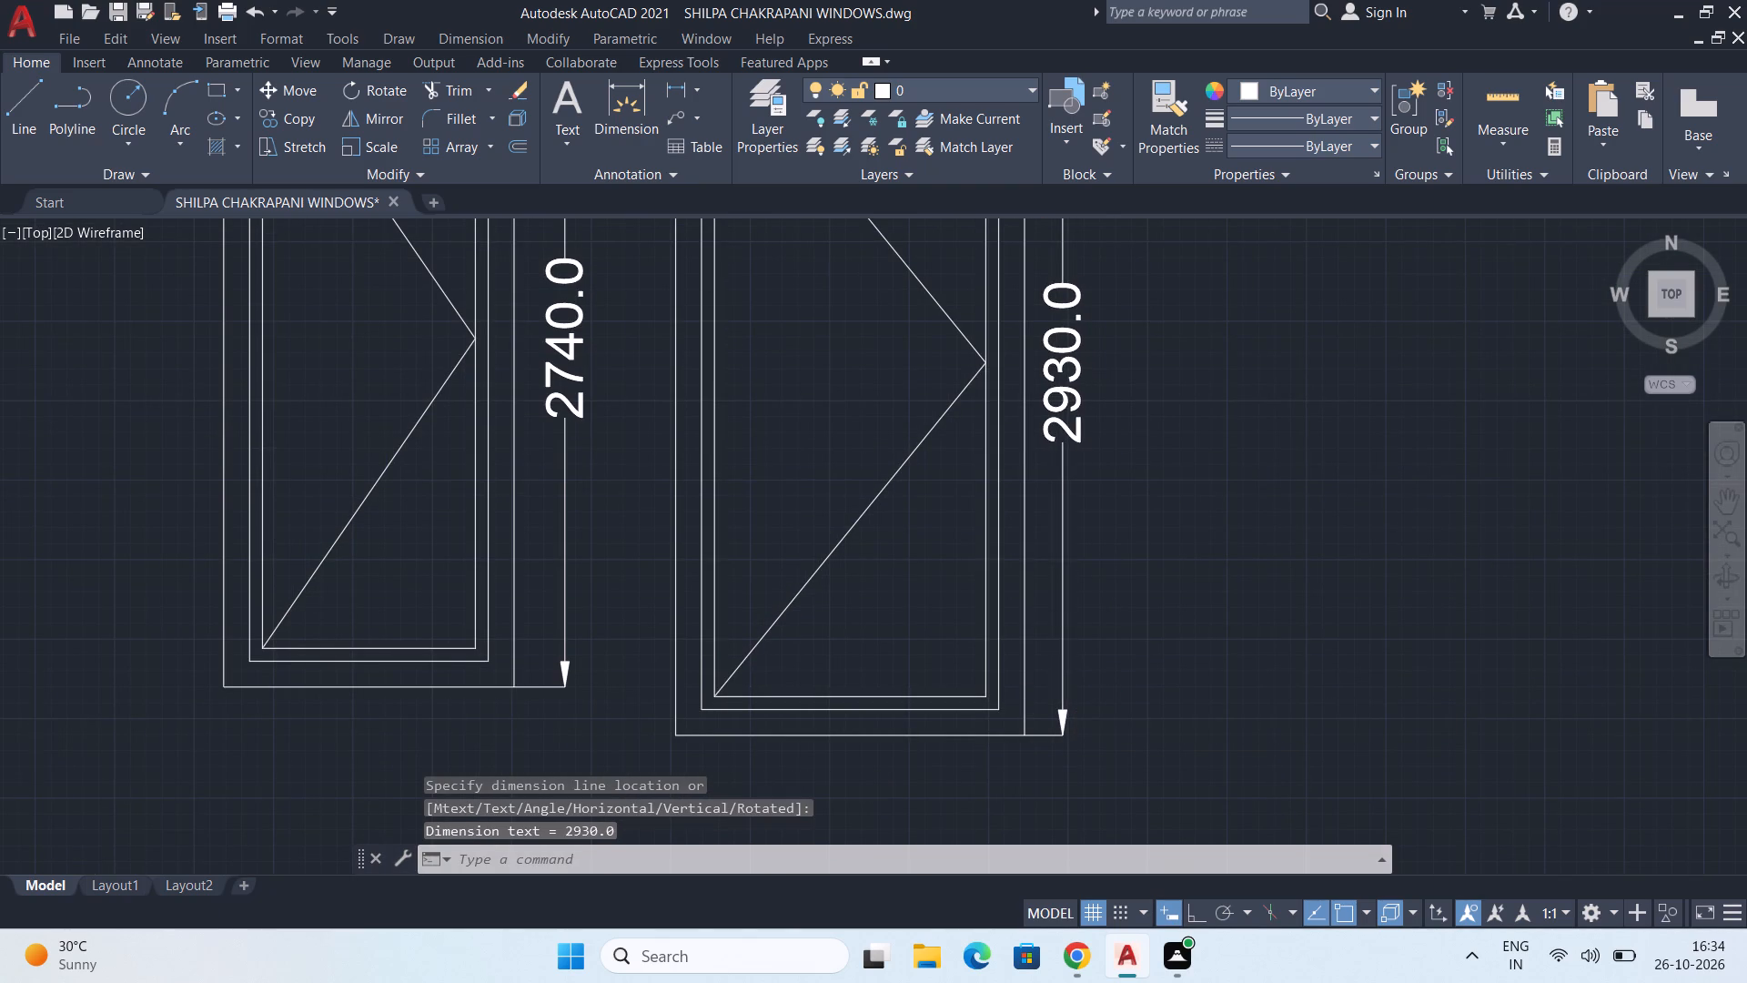
middle_click_drag(1077, 531, 884, 623)
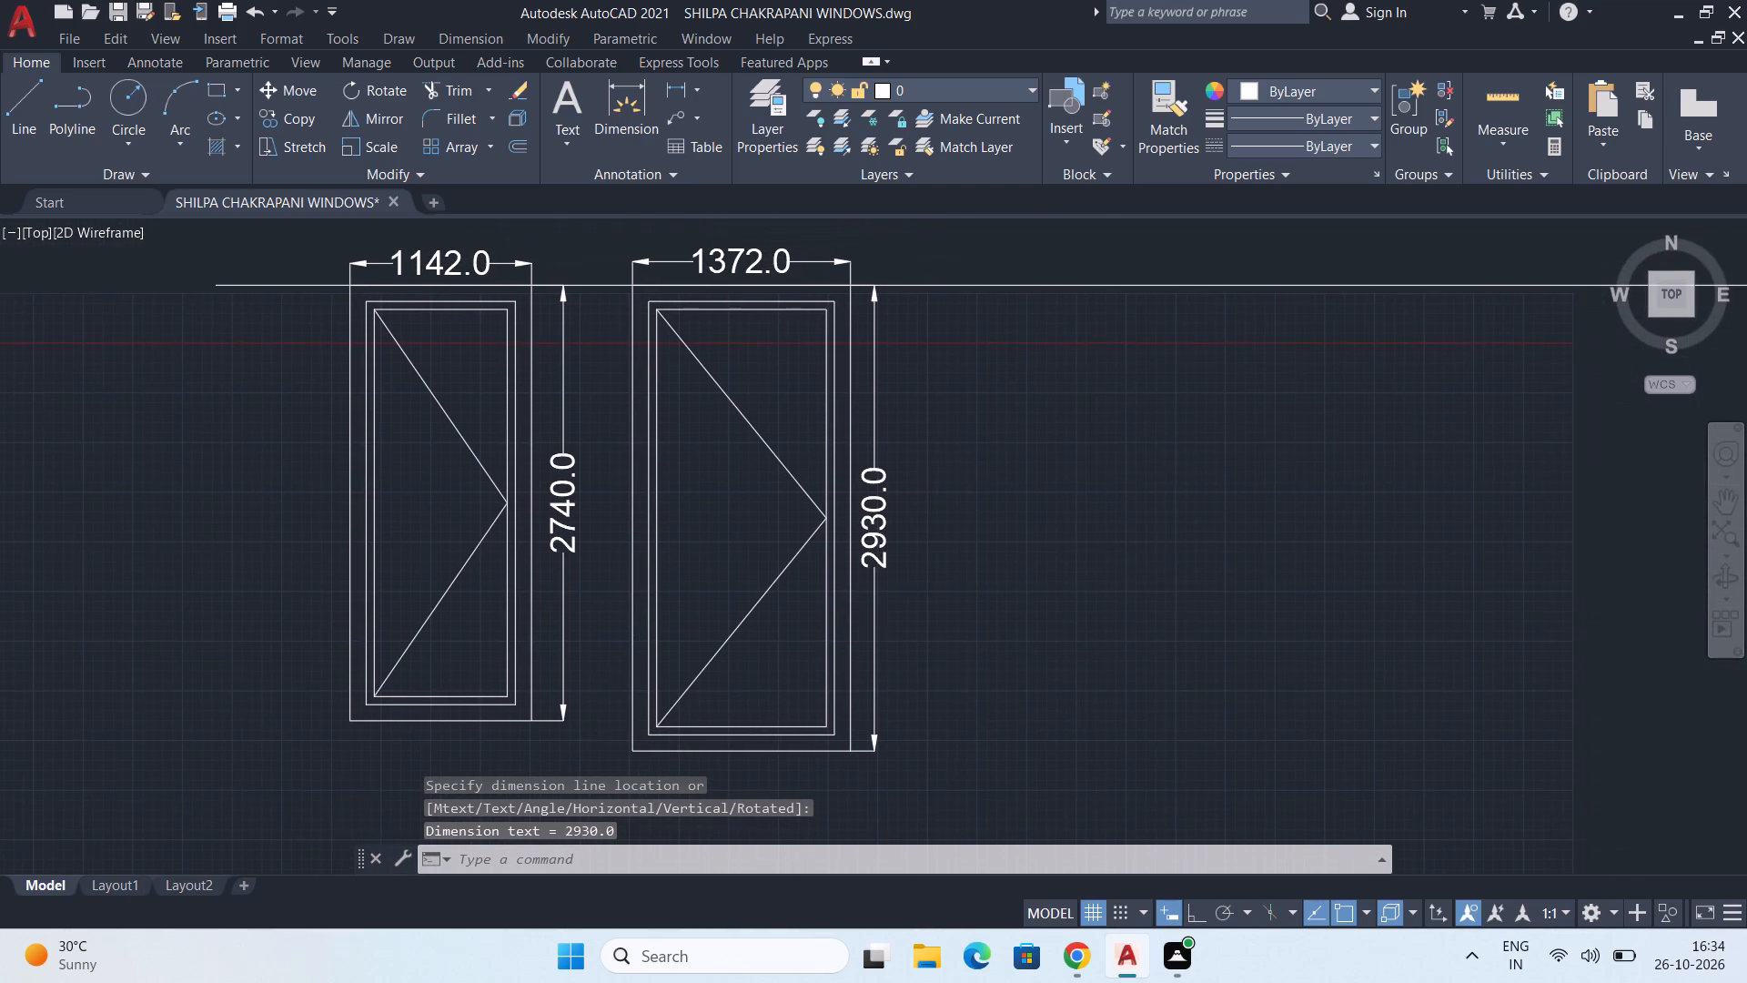
left_click_drag(223, 90, 250, 91)
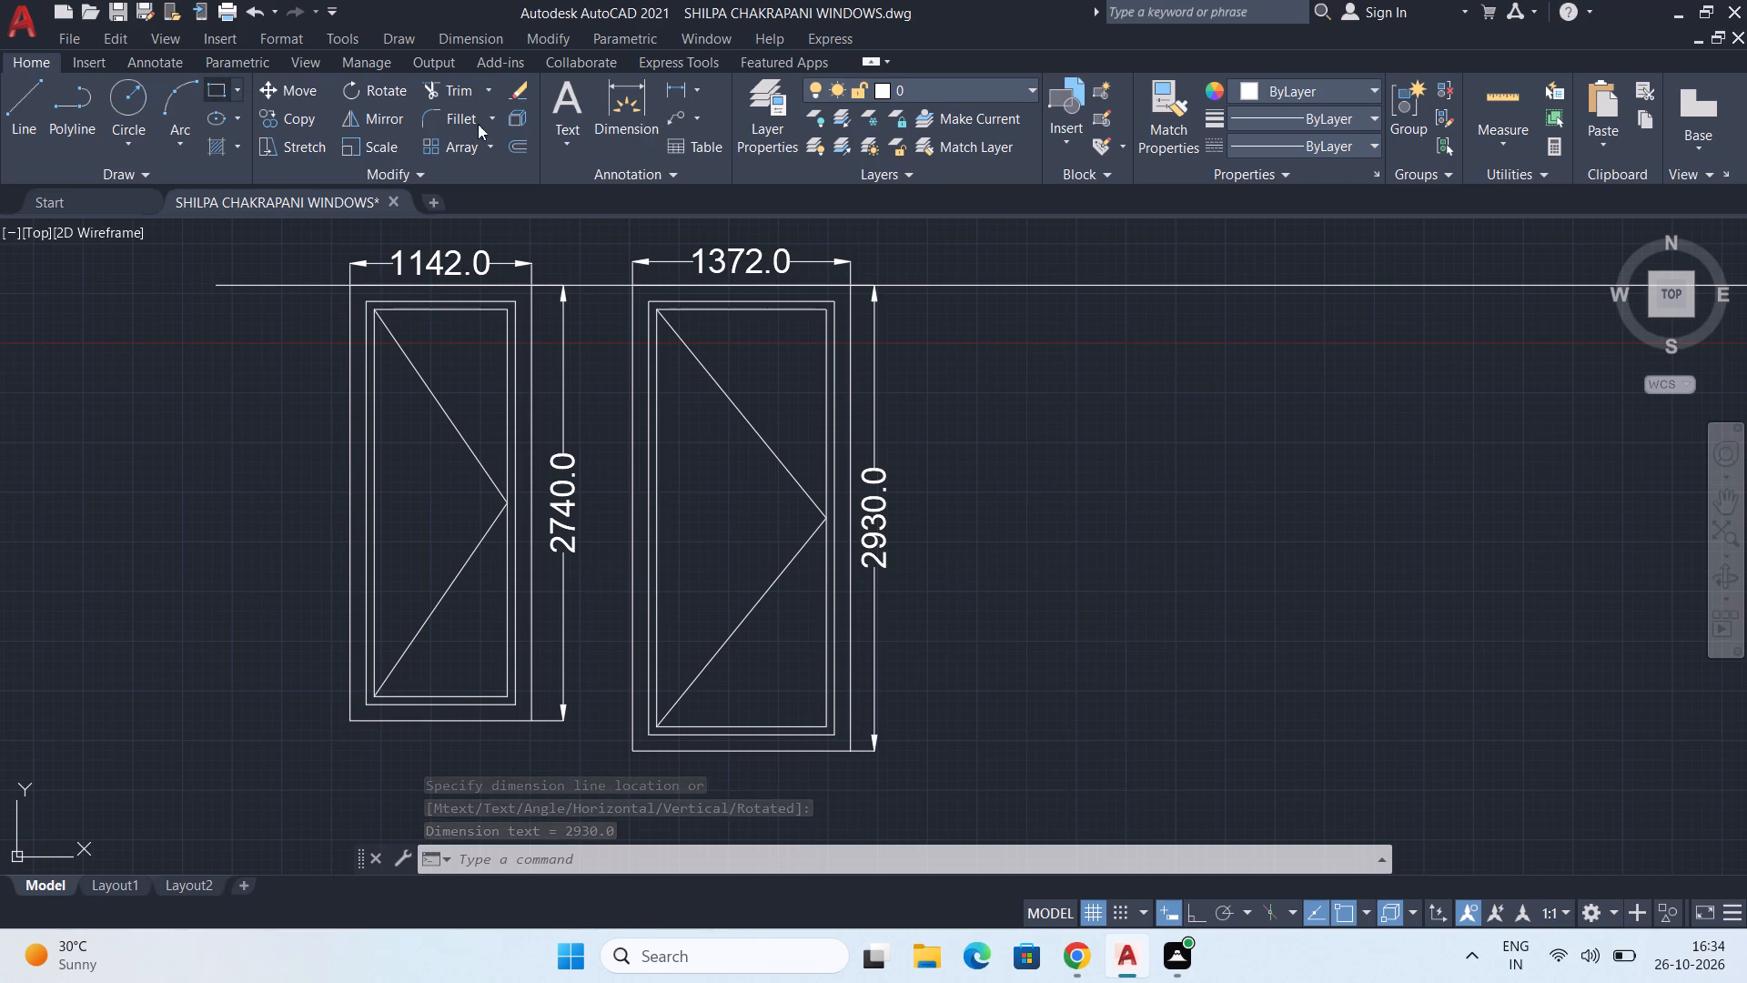
scroll(1032, 289, "down", 1)
middle_click_drag(1055, 414, 940, 443)
scroll(964, 417, "down", 2)
middle_click_drag(980, 426, 911, 513)
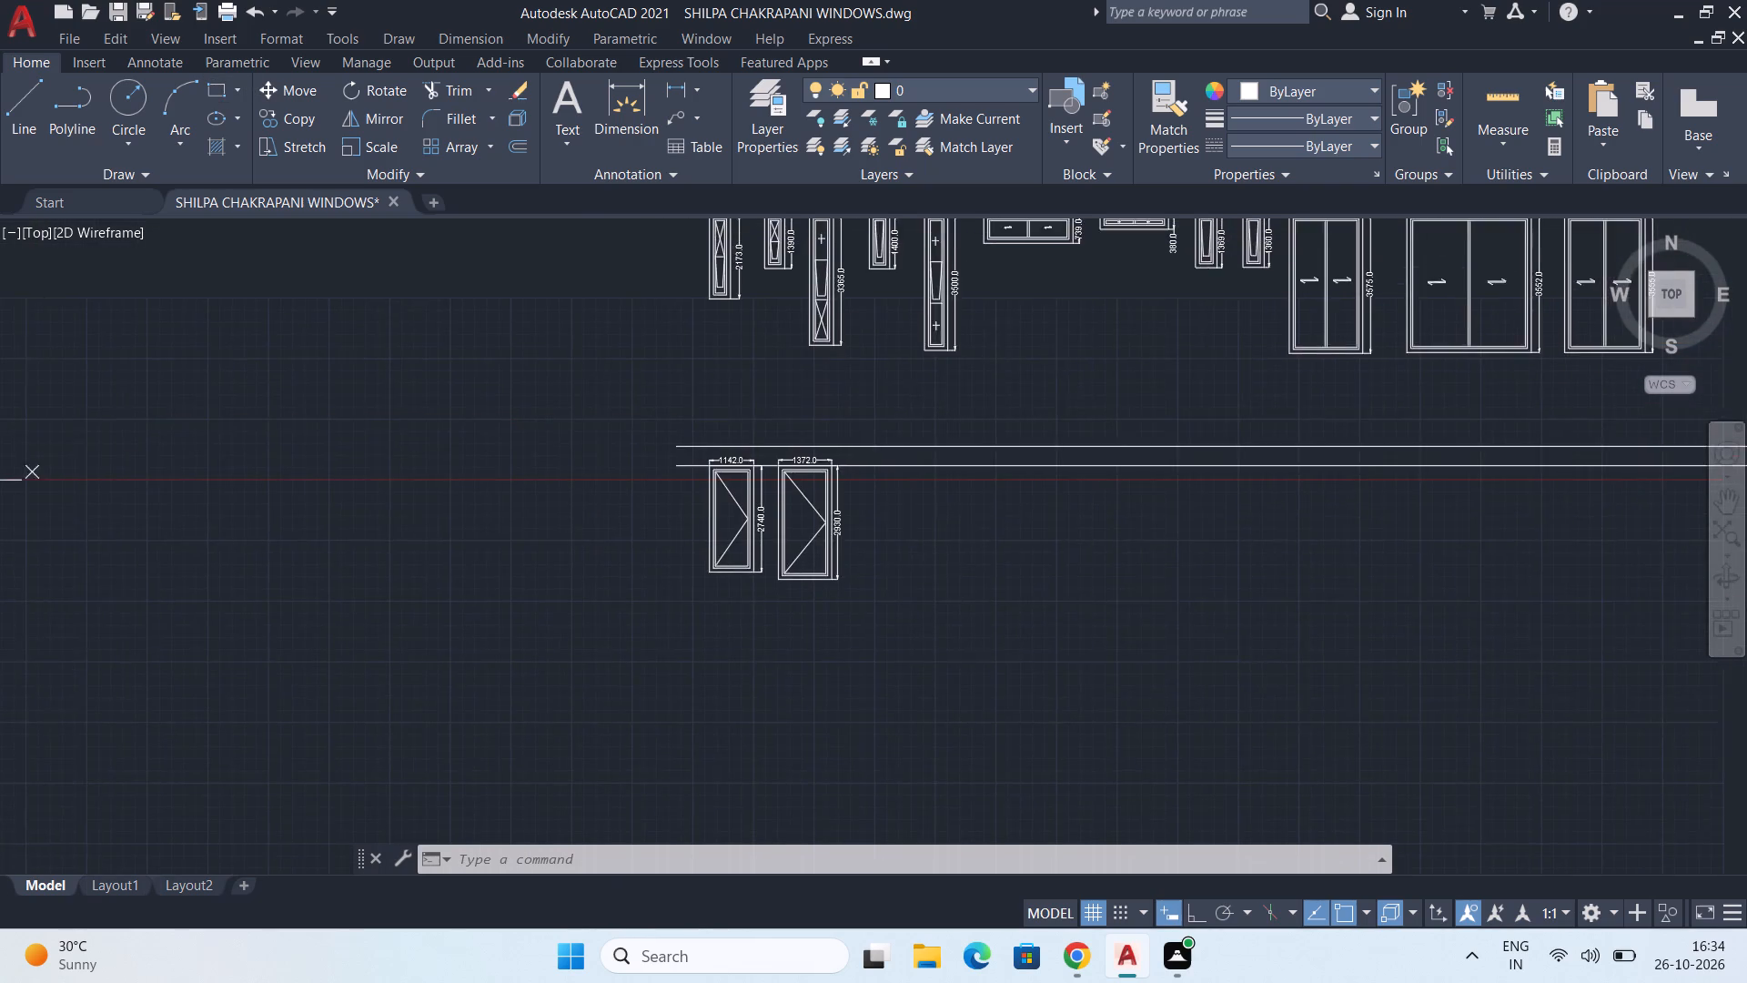
scroll(913, 501, "down", 1)
middle_click_drag(956, 505, 878, 522)
scroll(878, 530, "down", 1)
scroll(843, 520, "up", 1)
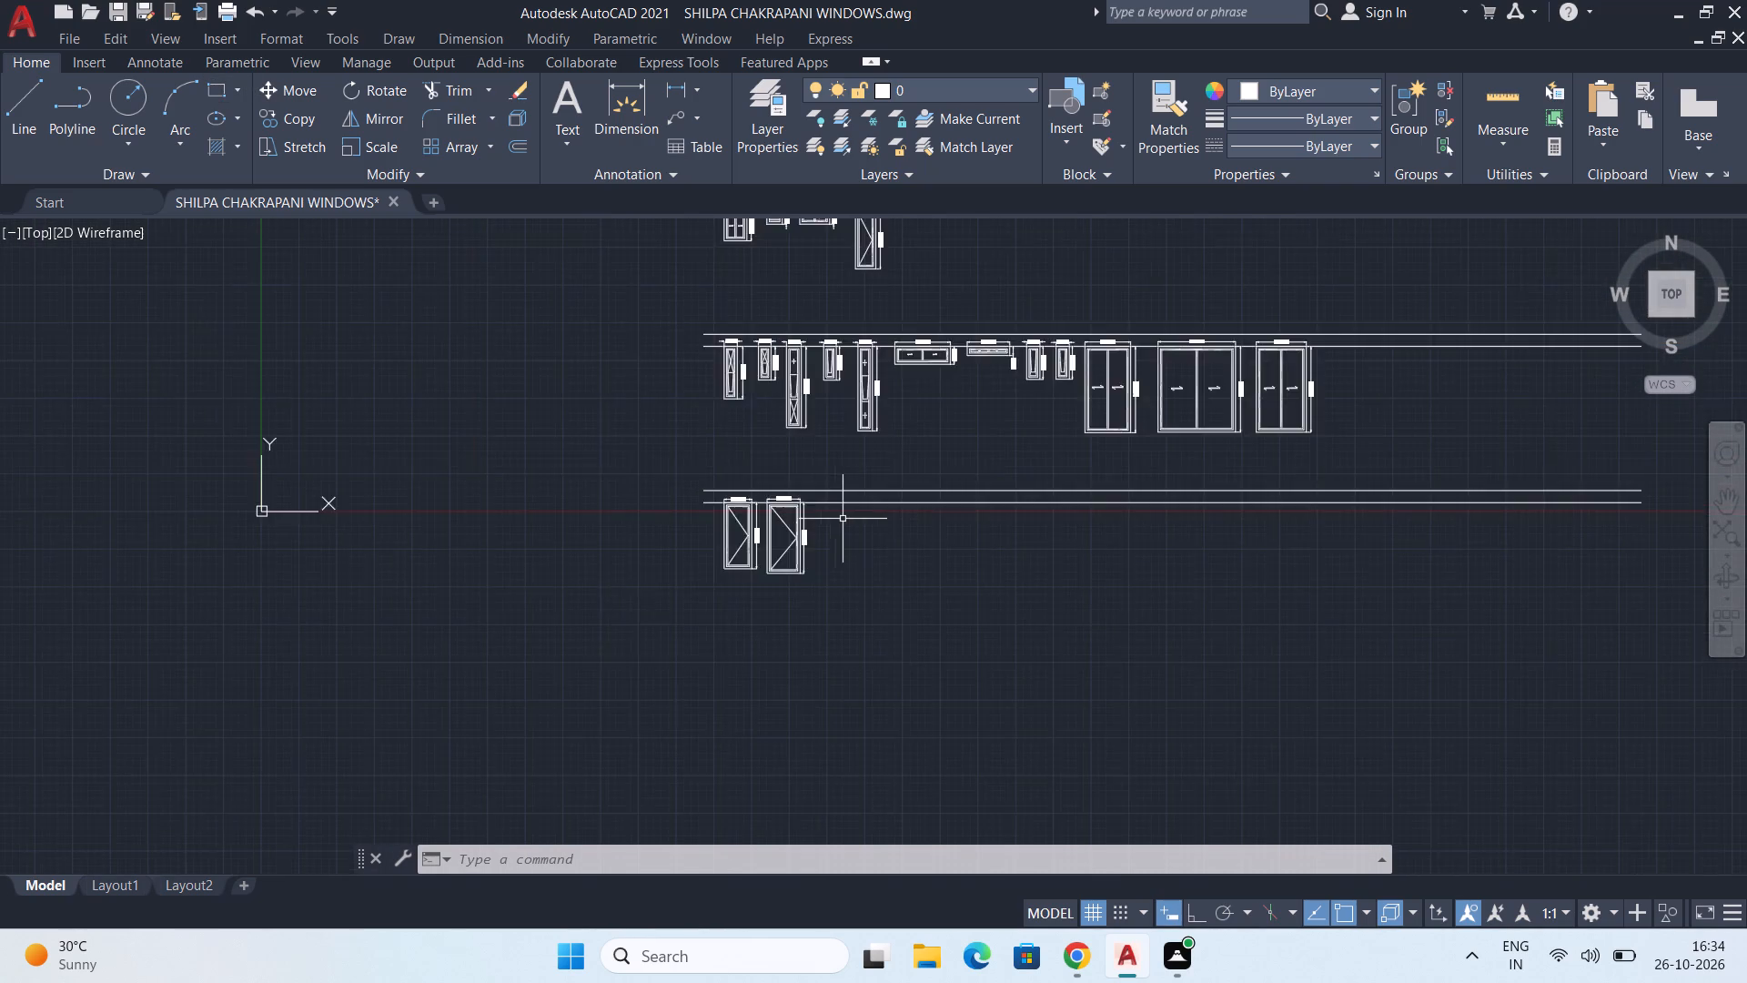
scroll(833, 525, "up", 3)
left_click(219, 92)
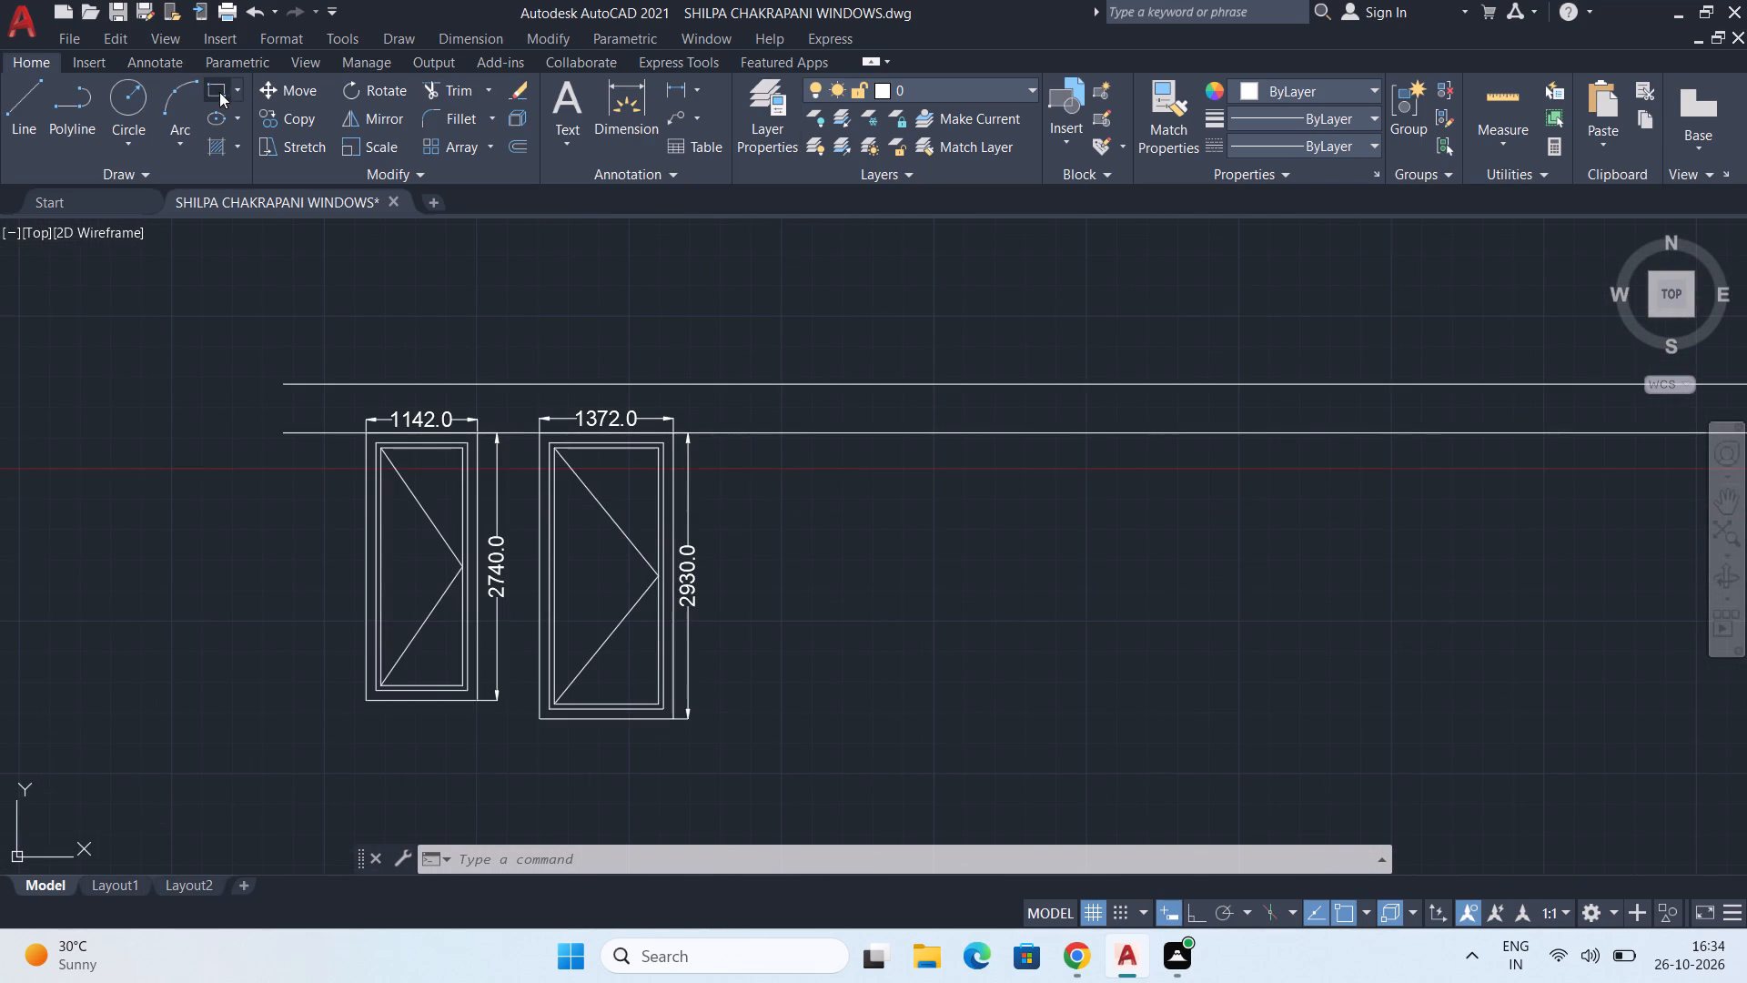
scroll(677, 483, "up", 1)
middle_click_drag(744, 485, 601, 461)
scroll(630, 390, "up", 2)
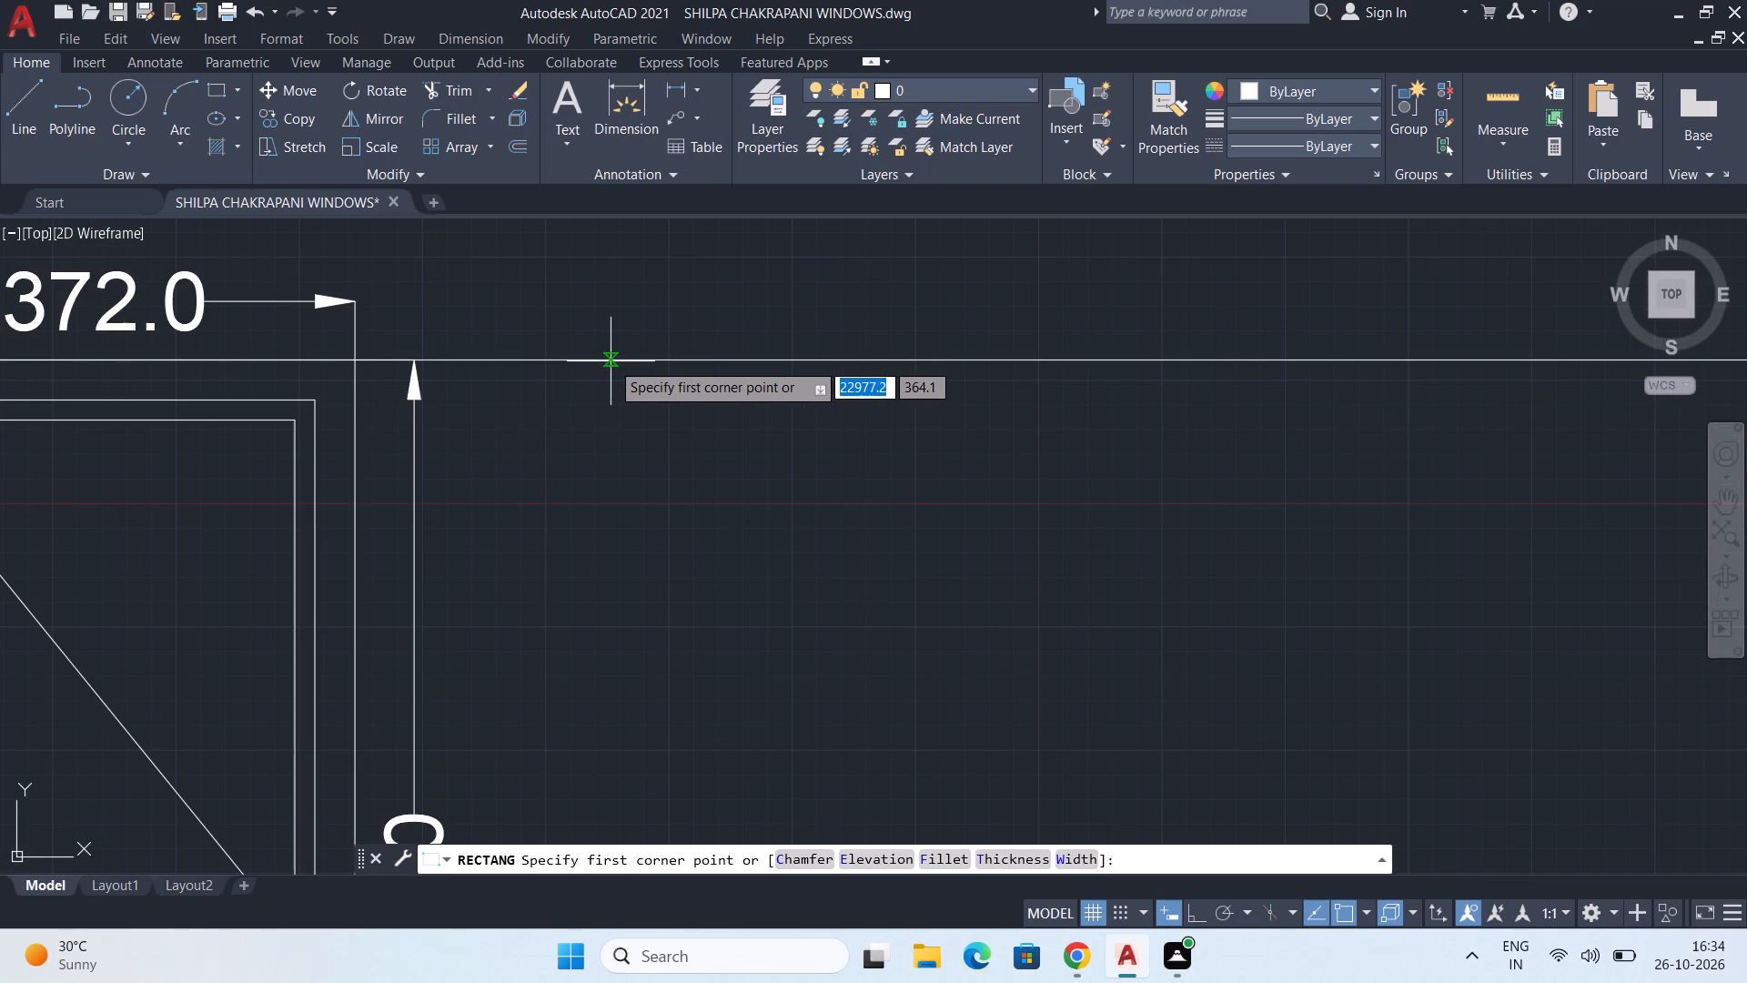
left_click(611, 361)
scroll(707, 469, "down", 2)
middle_click_drag(861, 603, 810, 473)
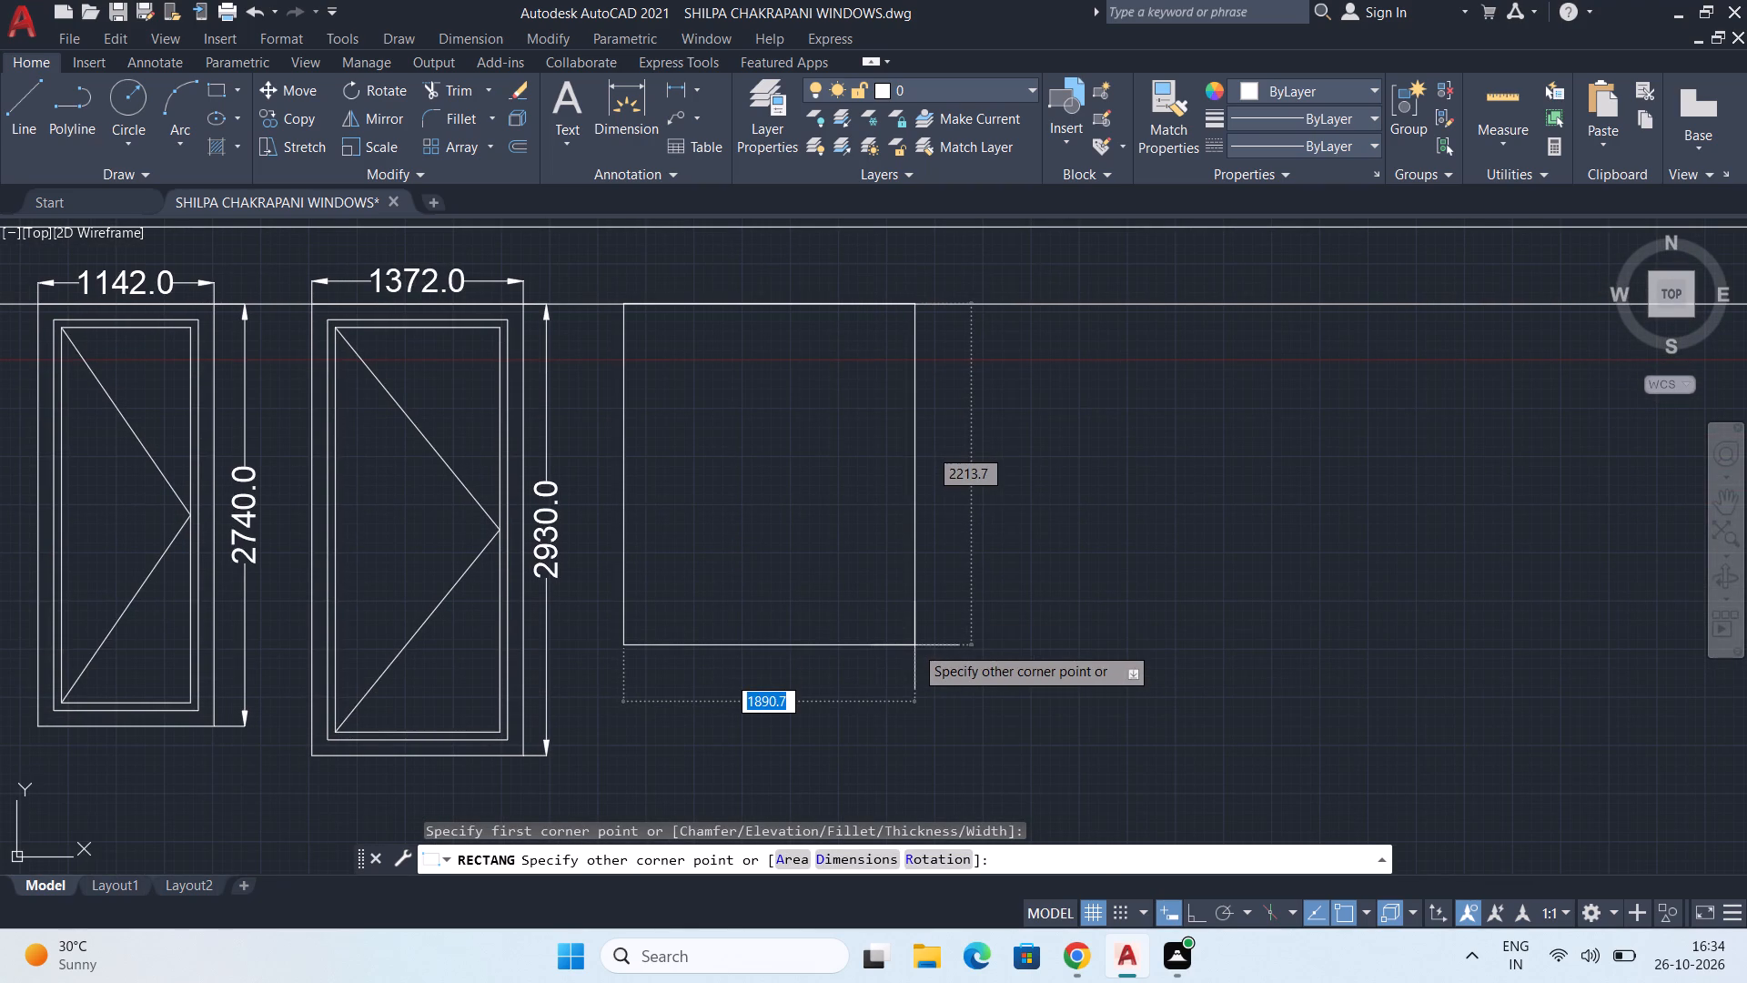
type("1148")
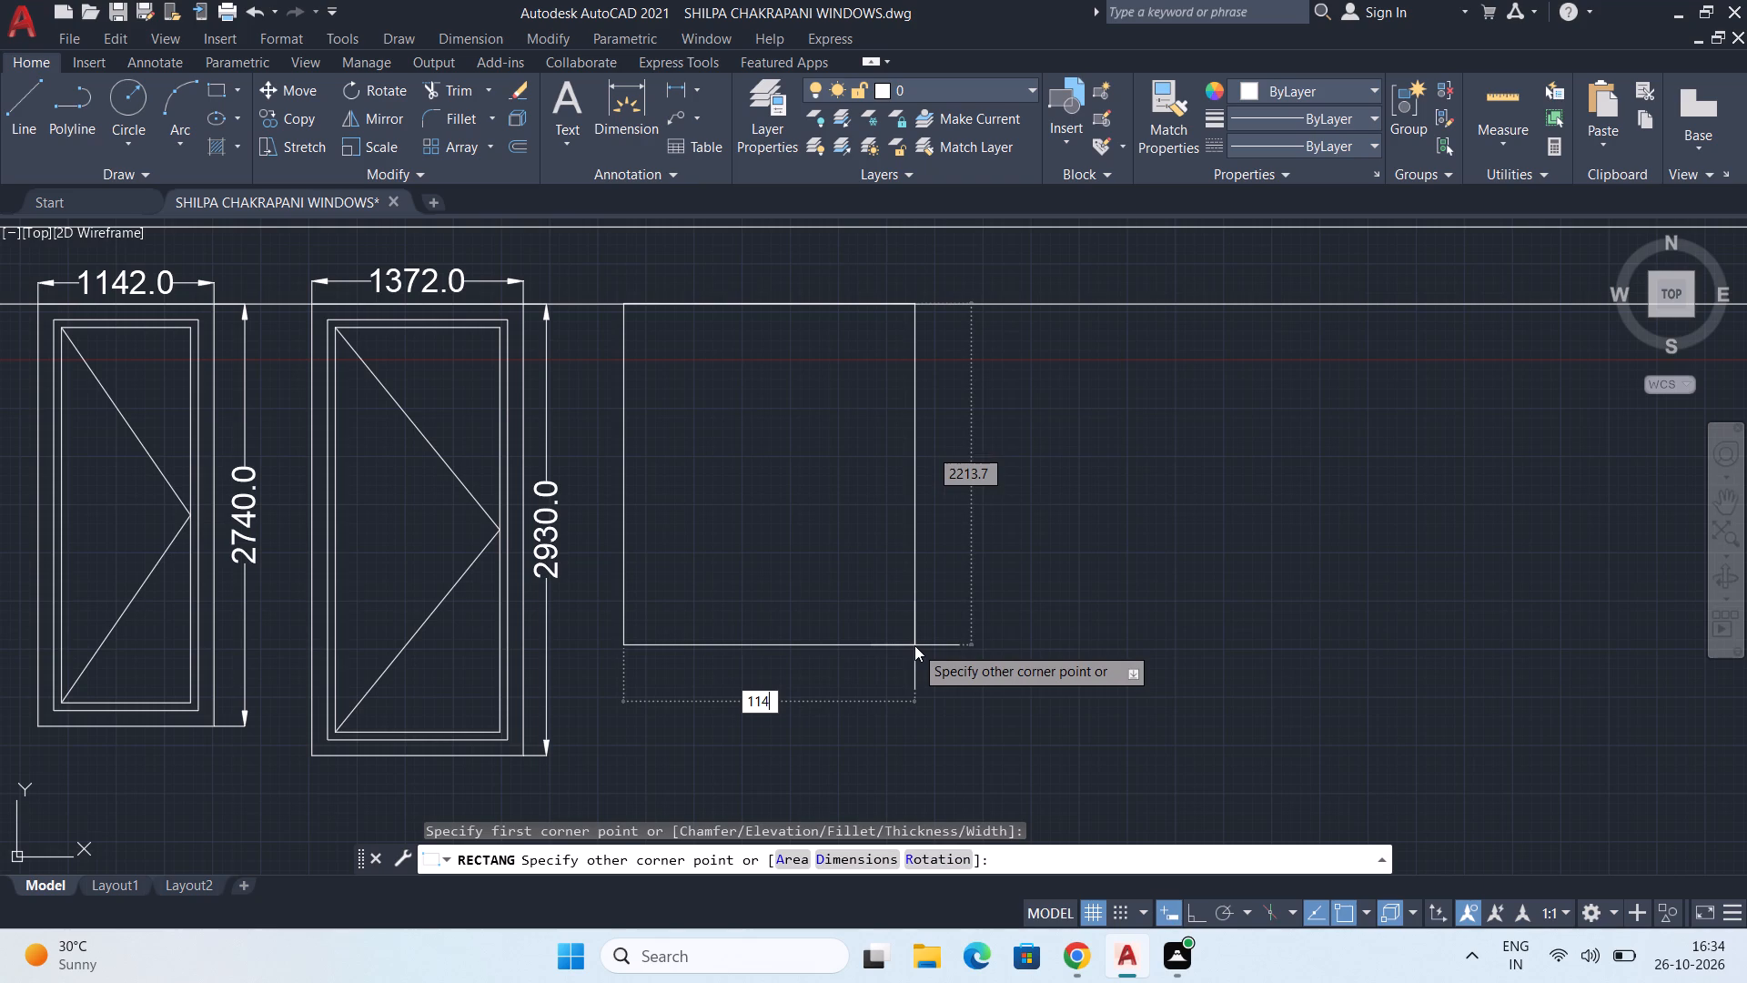
key("Tab")
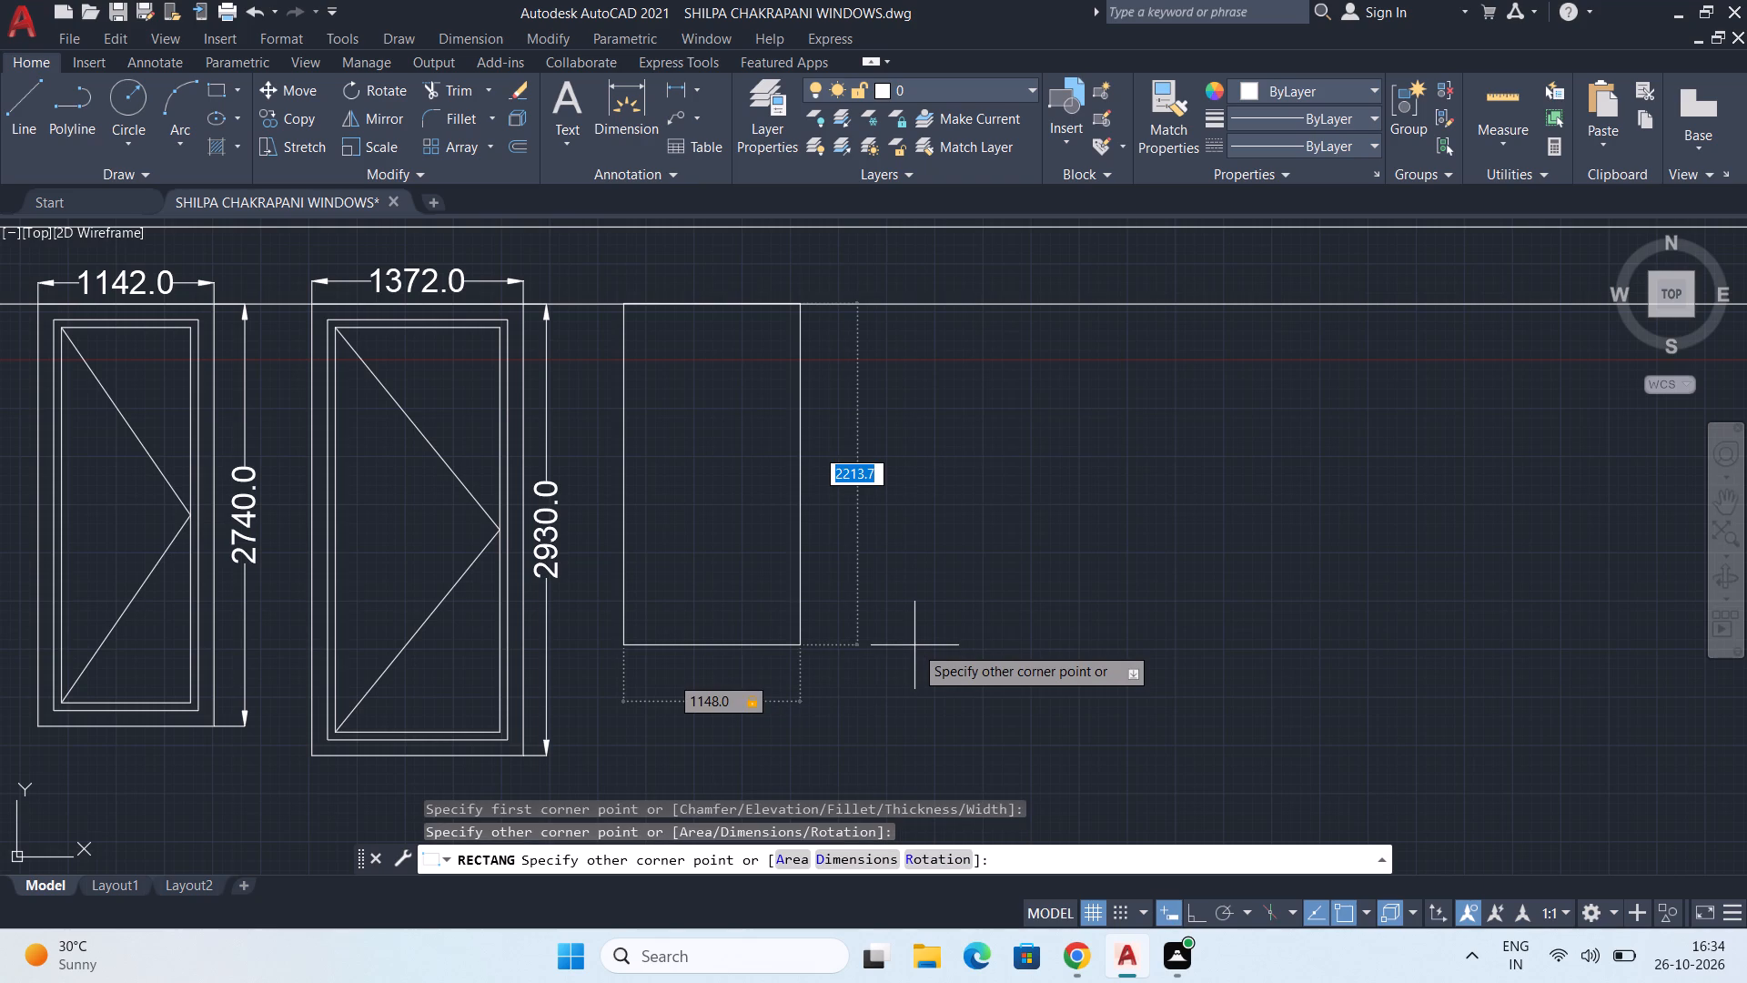
type("2792")
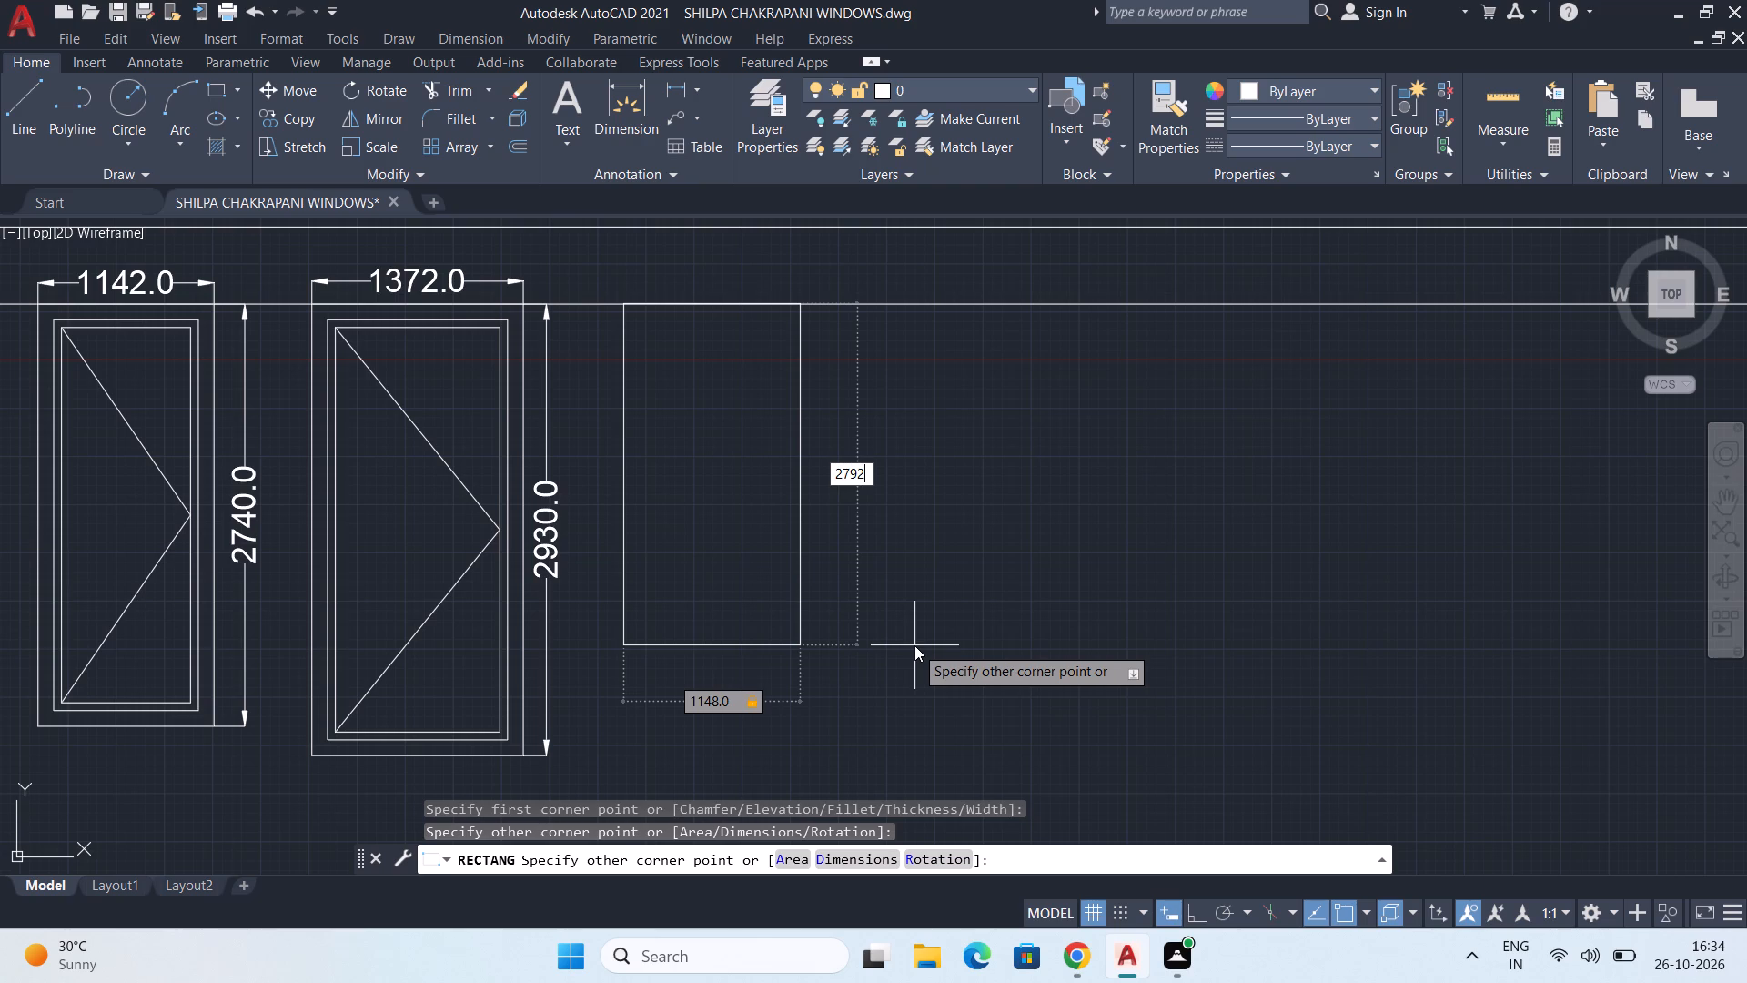
key("Return")
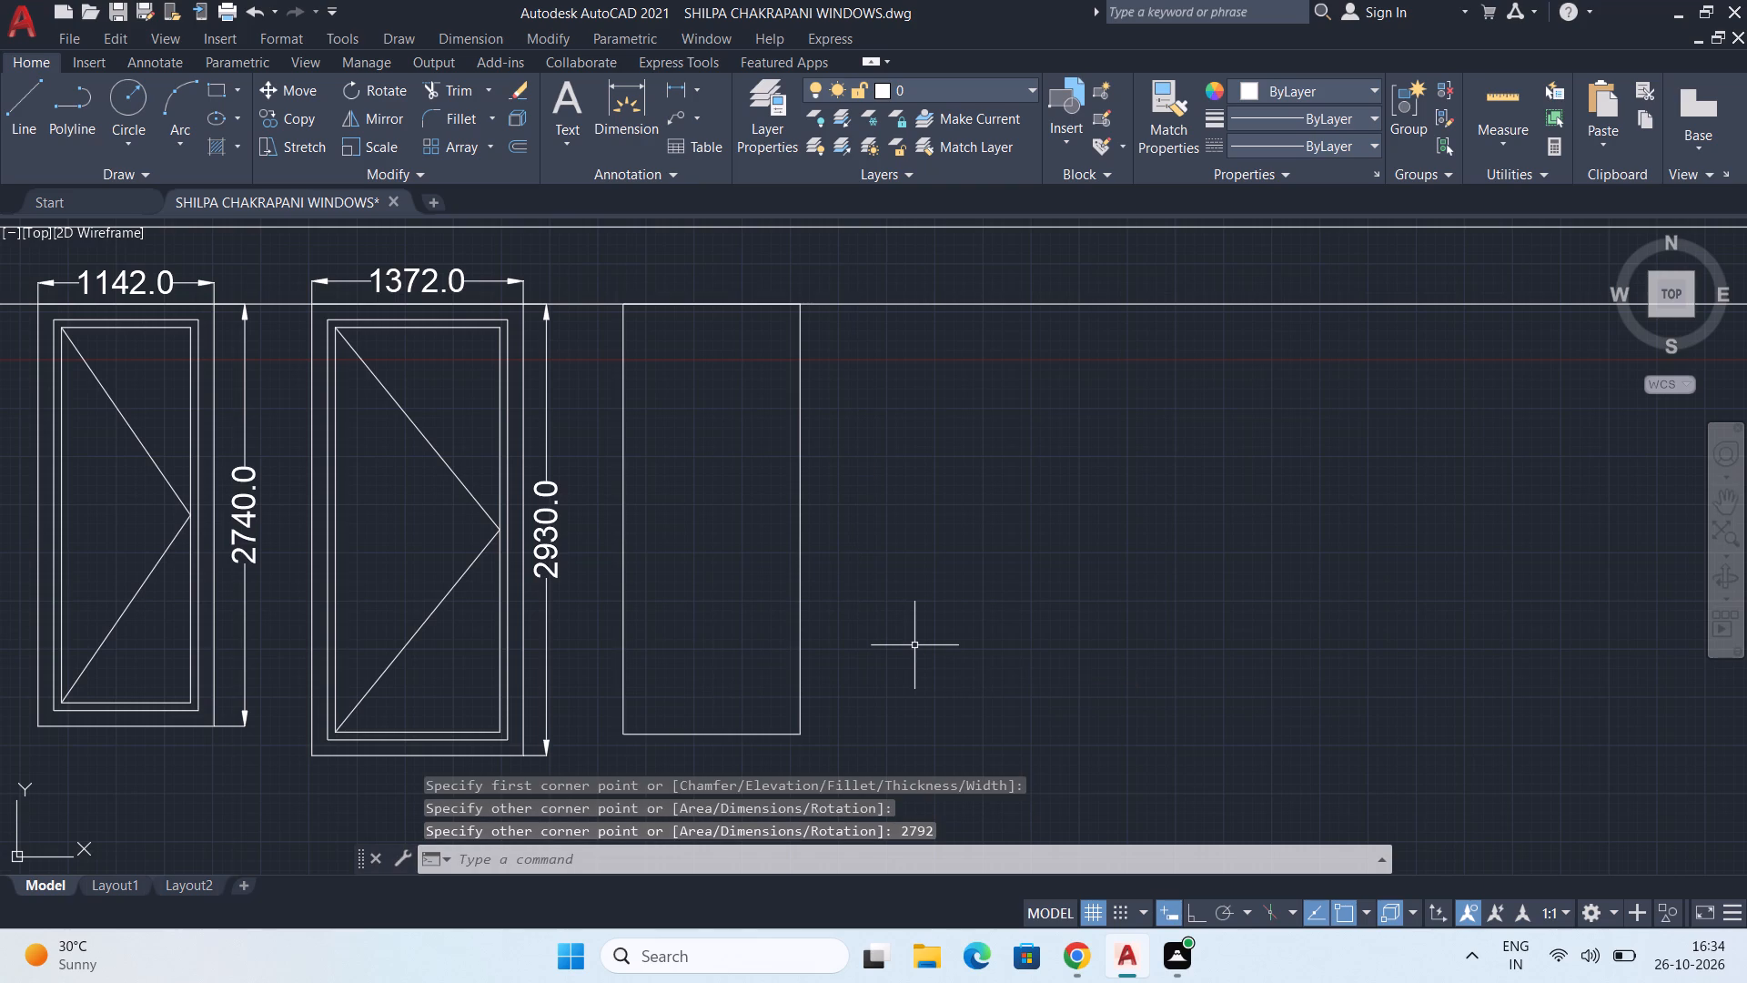
Offset the 1148 by 2792 rectangle inward by 101.6, and offset that new frame inward by another 50.8.
type("OFF")
key("Return")
type("101.6")
key("Return")
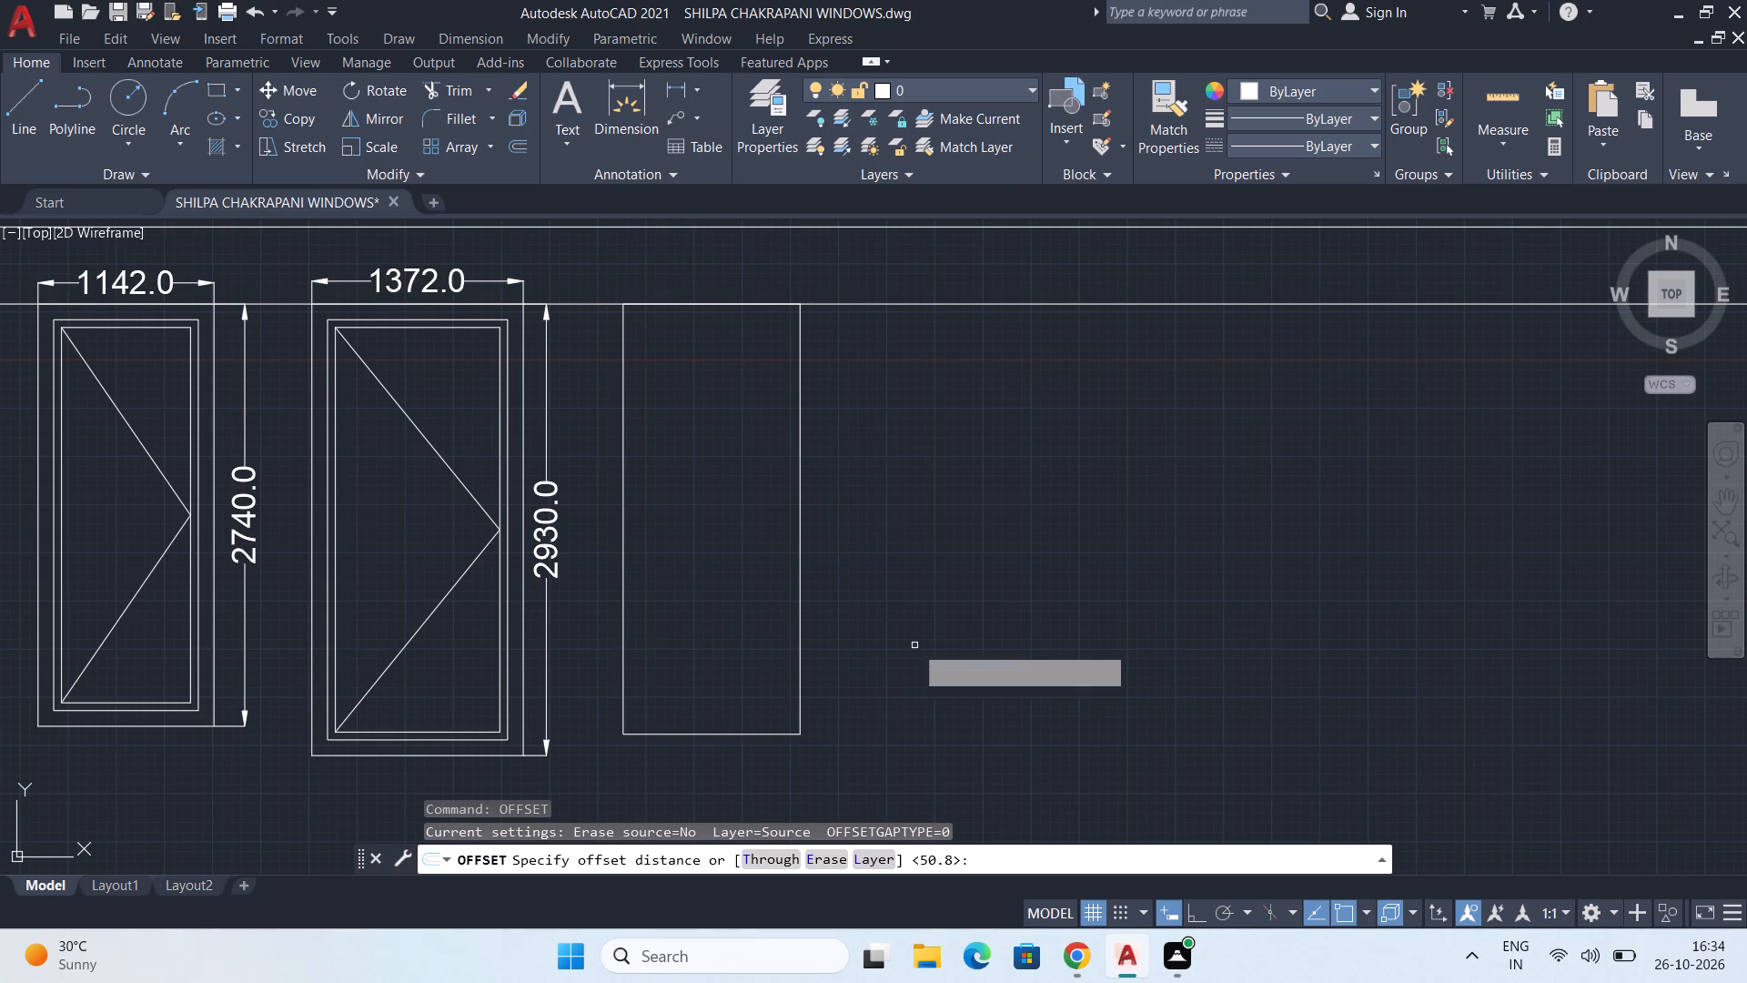
scroll(630, 698, "up", 1)
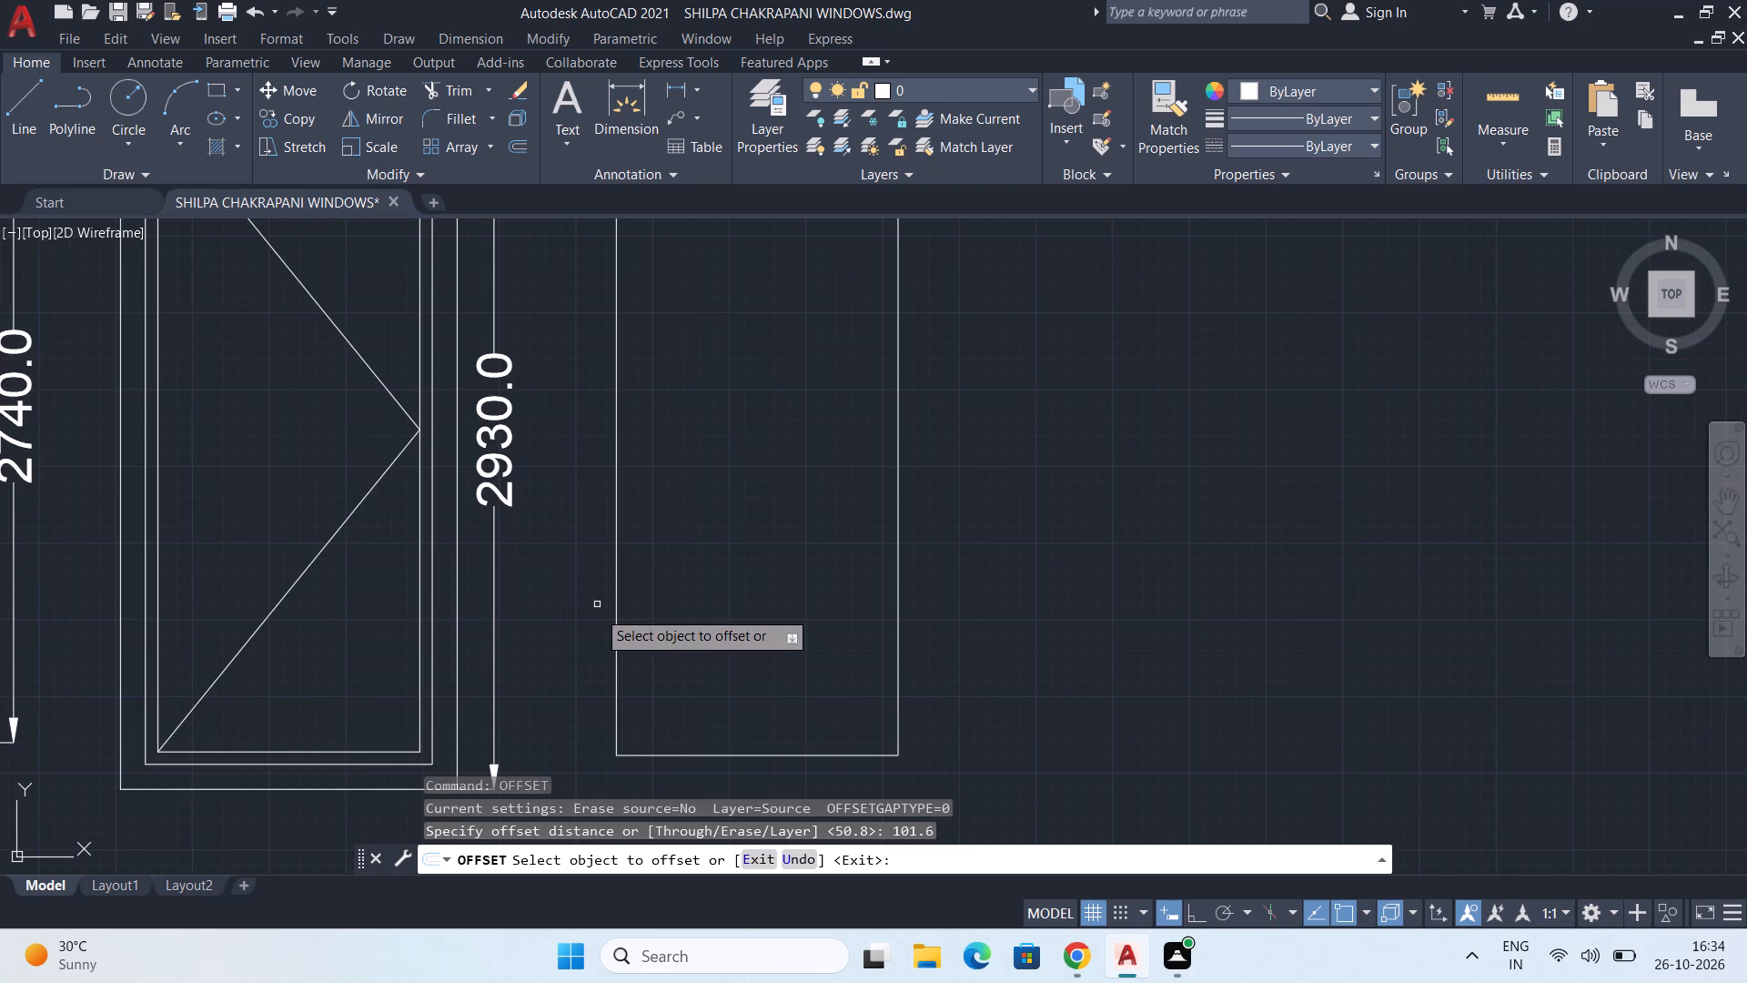
left_click_drag(613, 643, 632, 644)
left_click(694, 641)
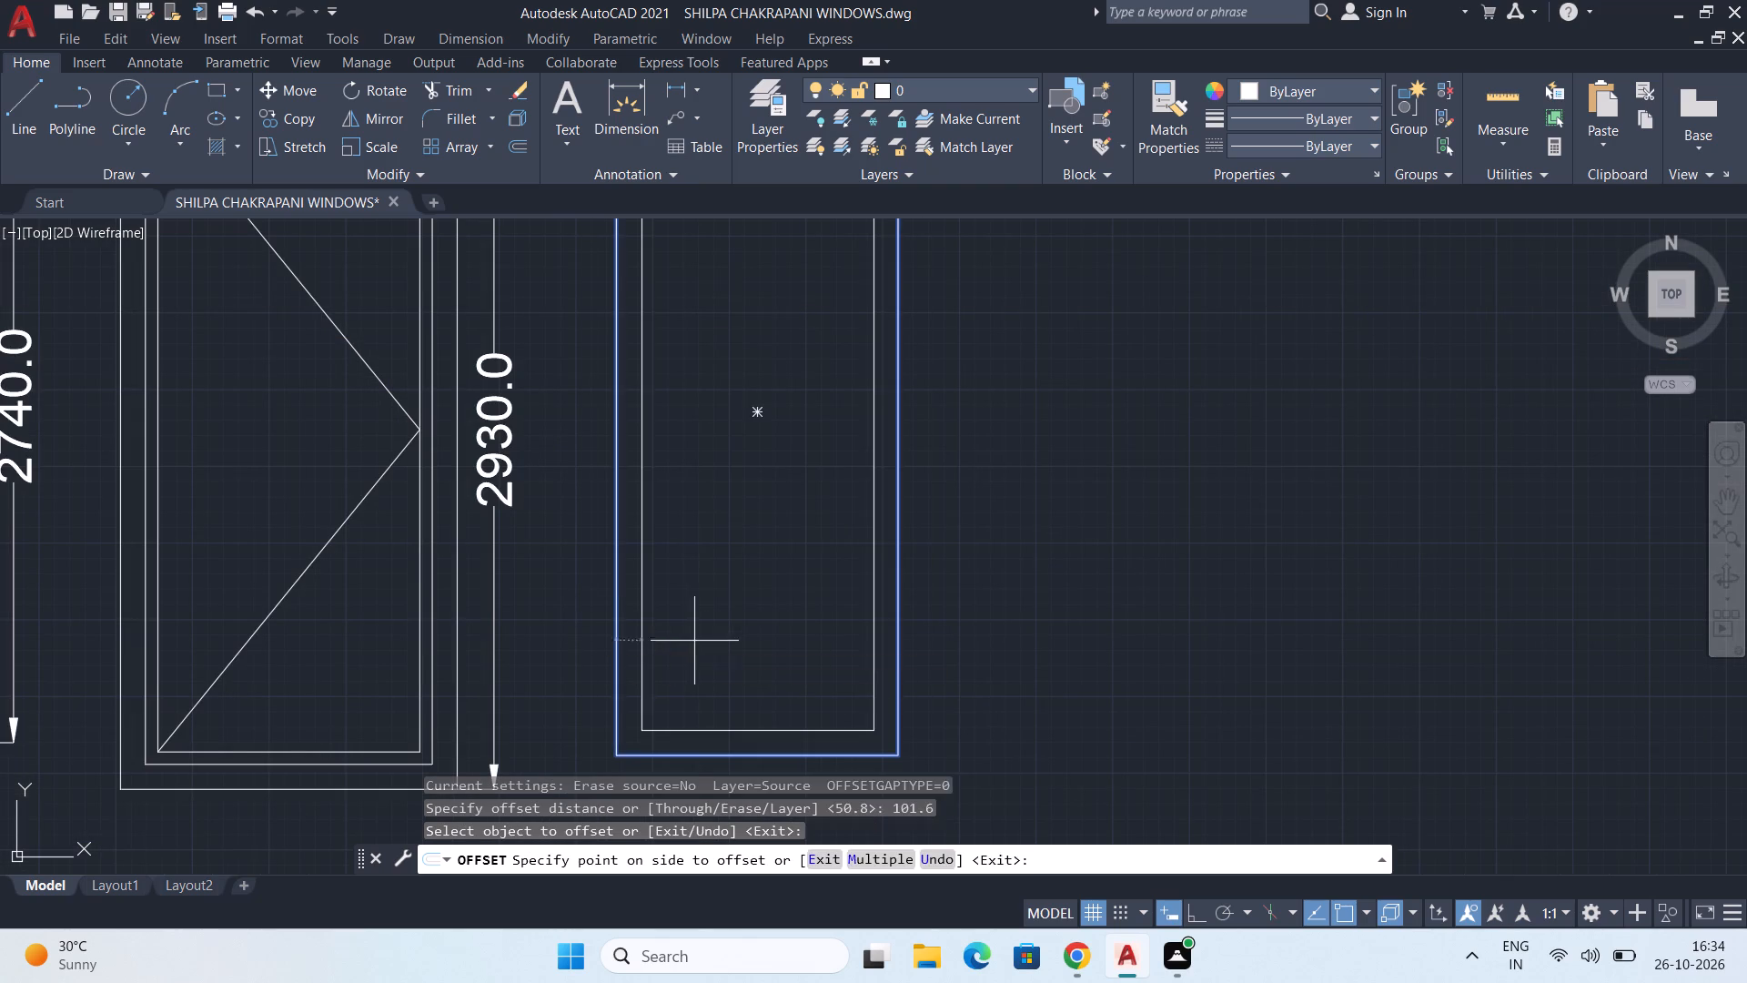
left_click_drag(640, 664, 666, 661)
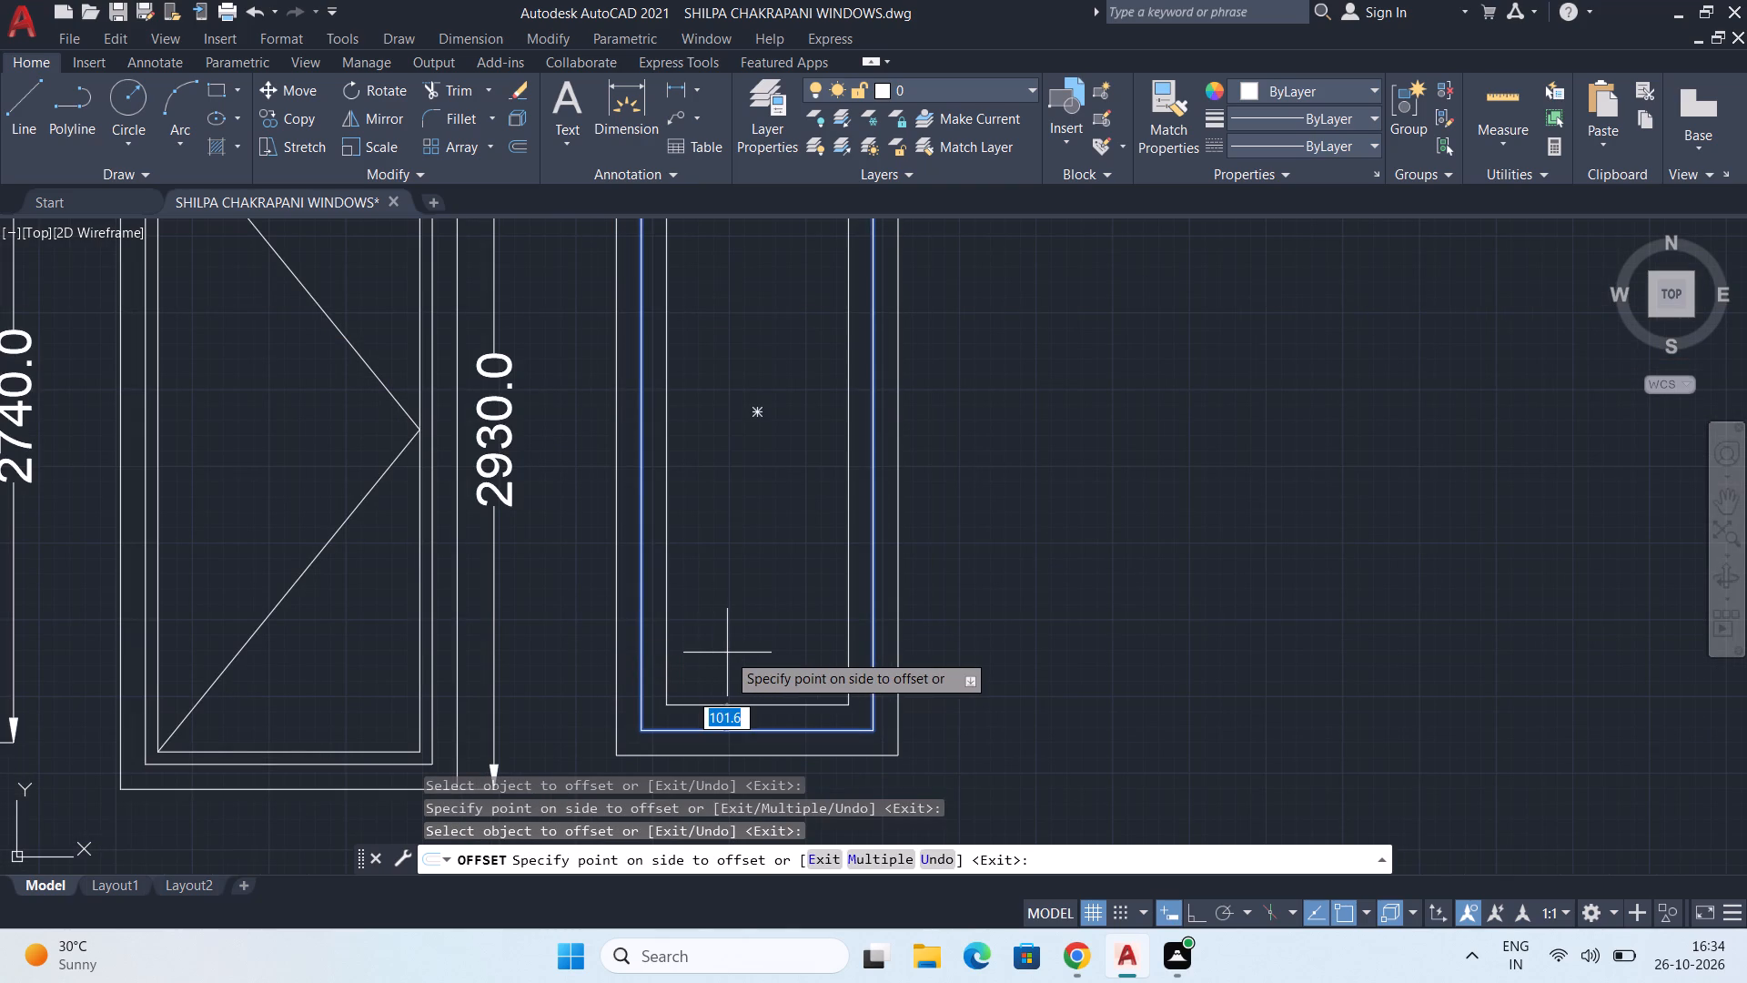
type("50.8")
key("Return")
key("space")
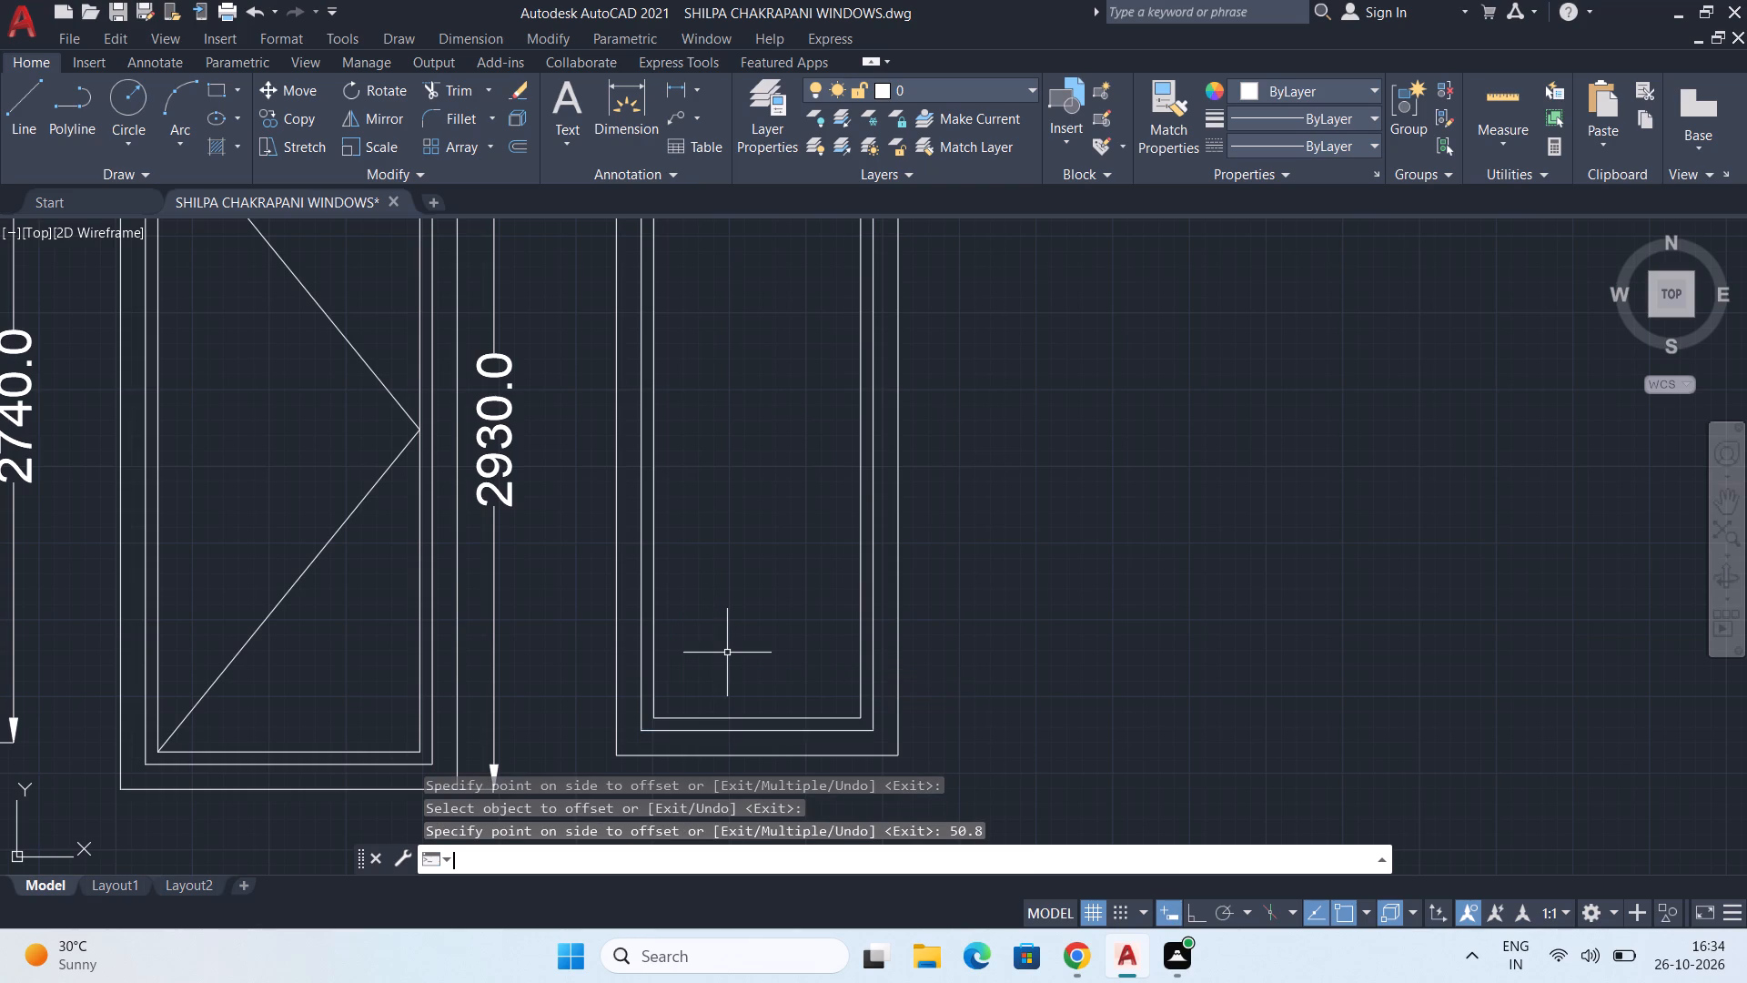
Draw the opening mark from the third window's innermost top-left corner to its right edge's midpoint and back to the bottom-left corner.
key("l")
key("Return")
scroll(740, 650, "down", 2)
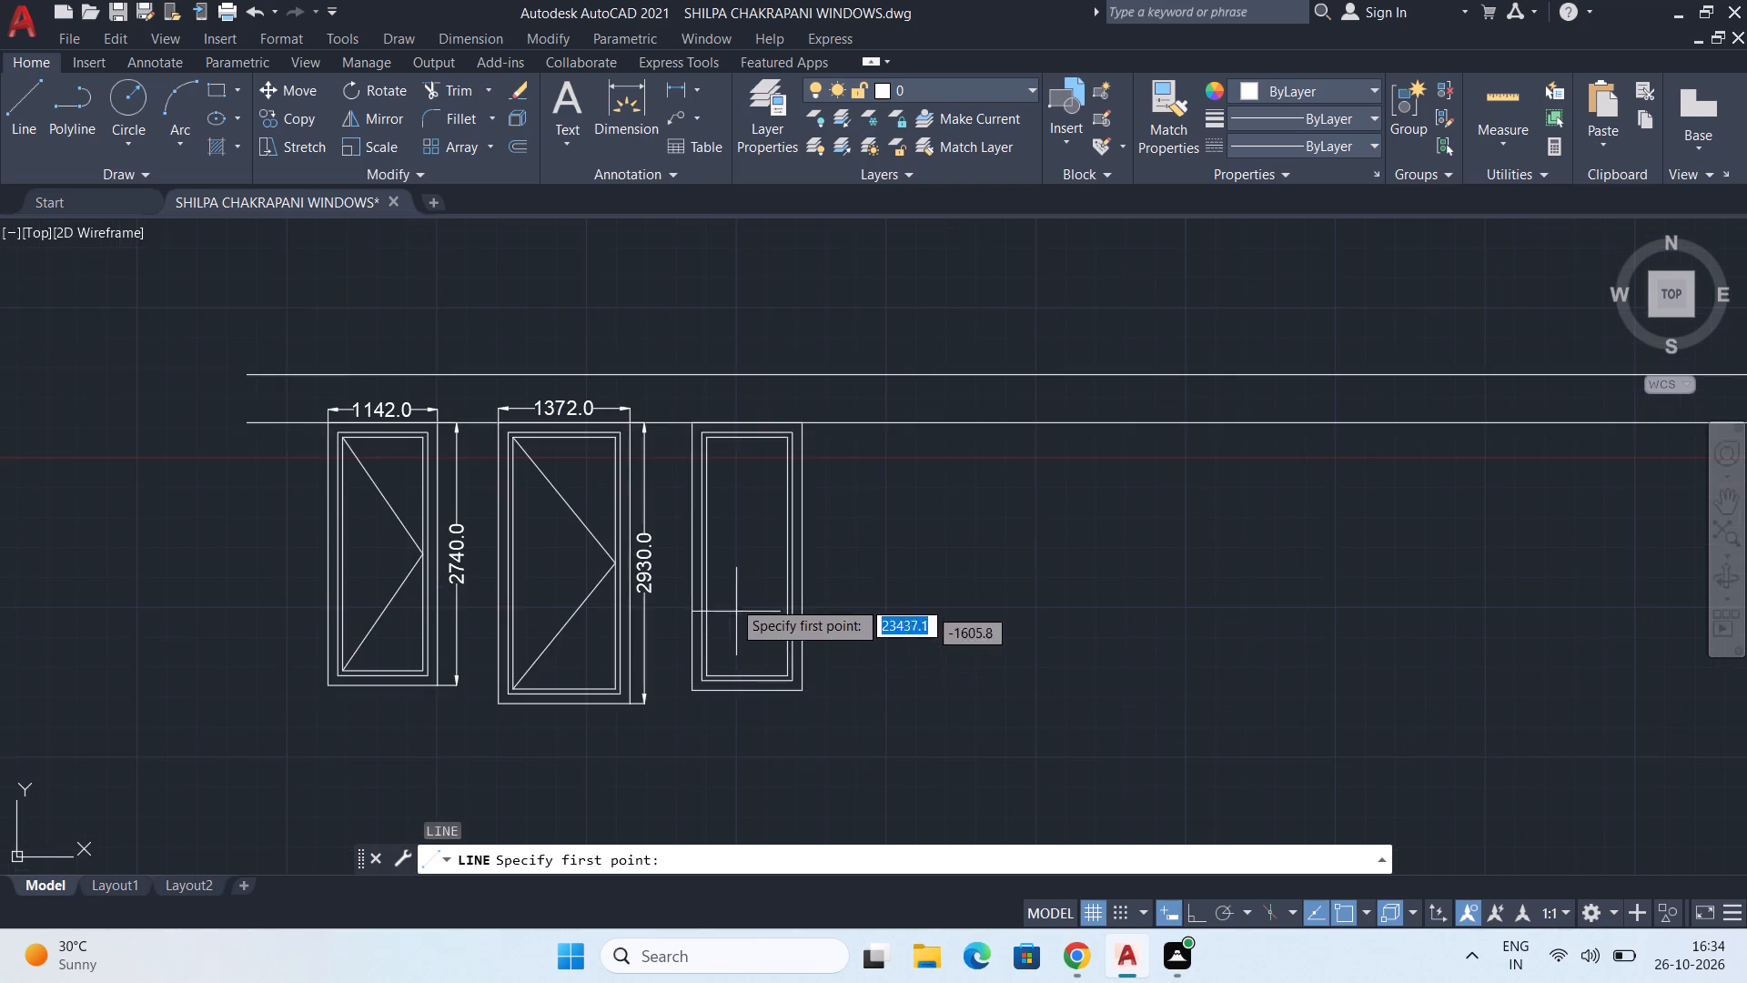
middle_click_drag(729, 591, 730, 651)
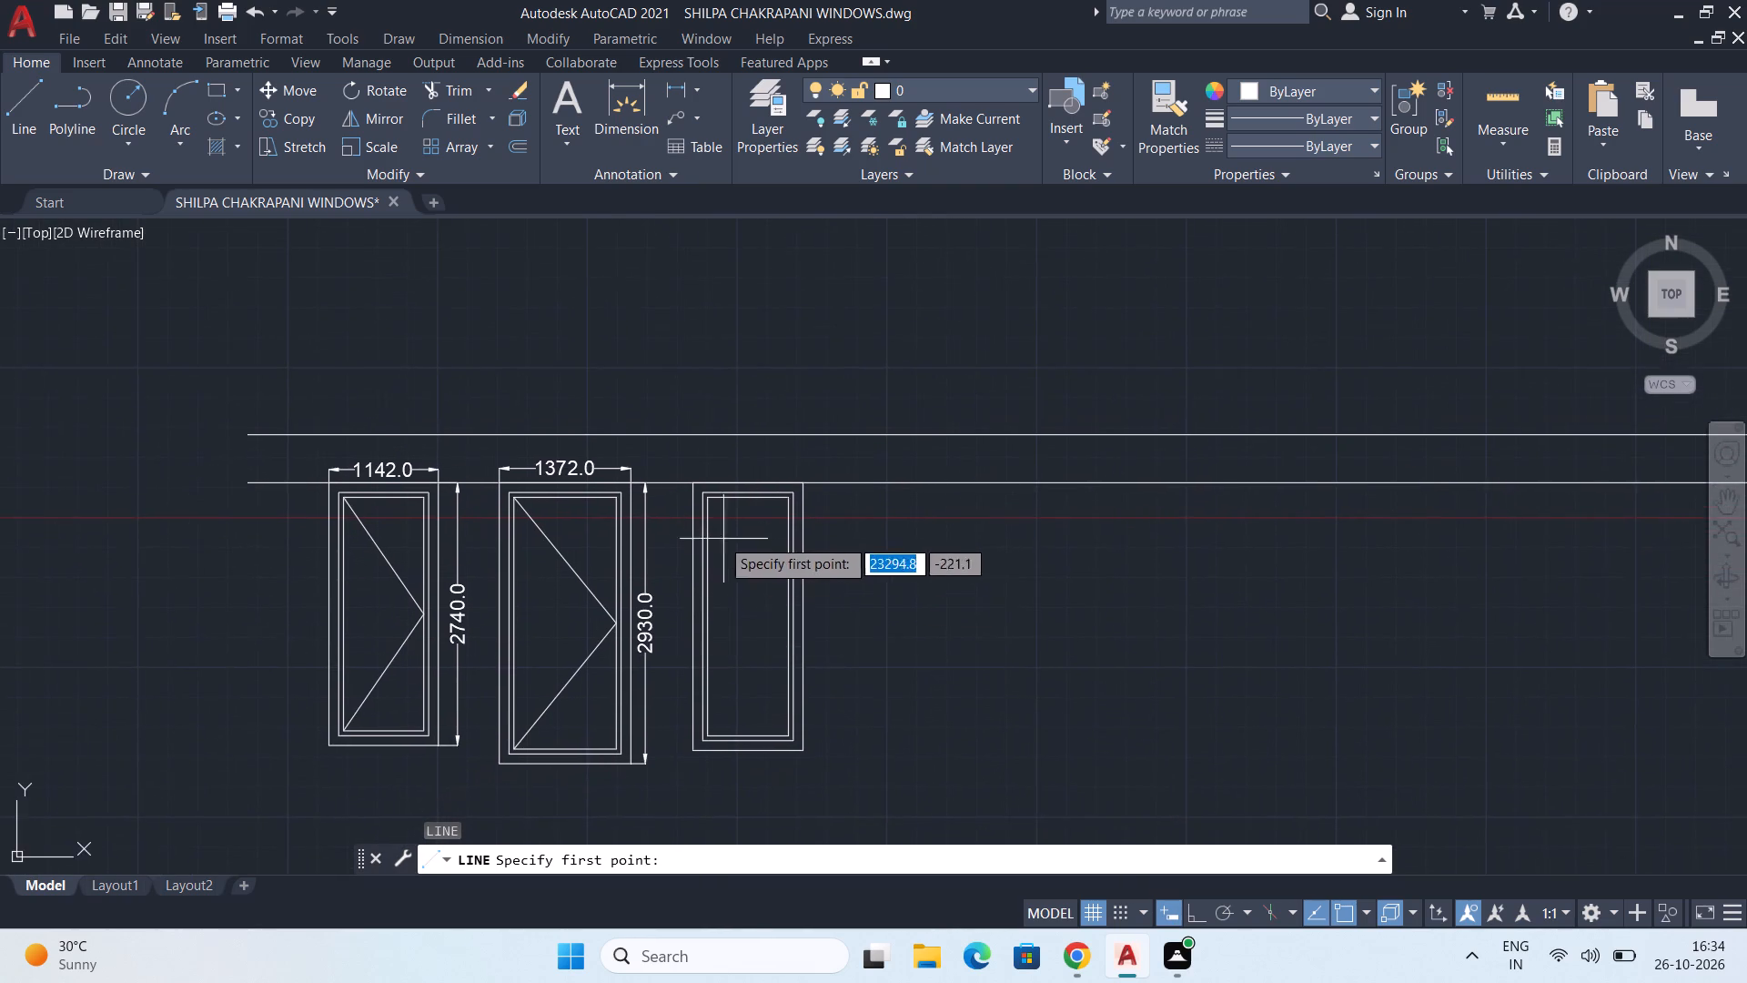
scroll(682, 512, "up", 3)
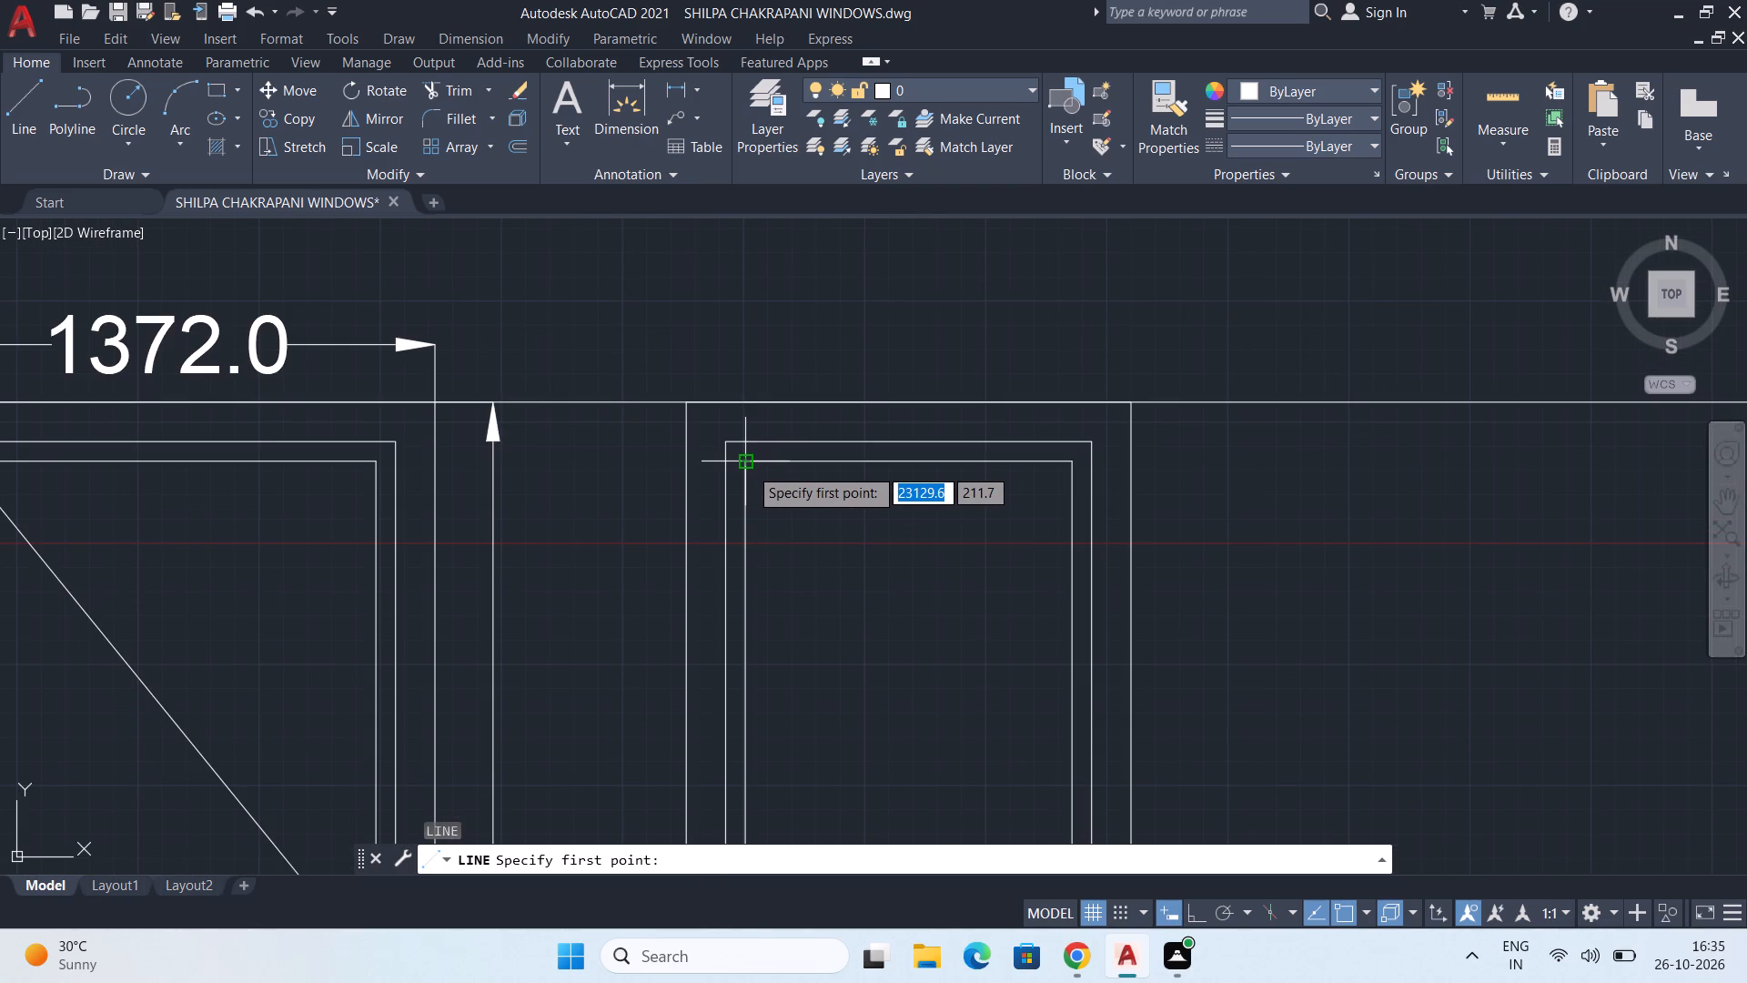
left_click(748, 467)
scroll(822, 560, "down", 2)
middle_click_drag(897, 695, 847, 481)
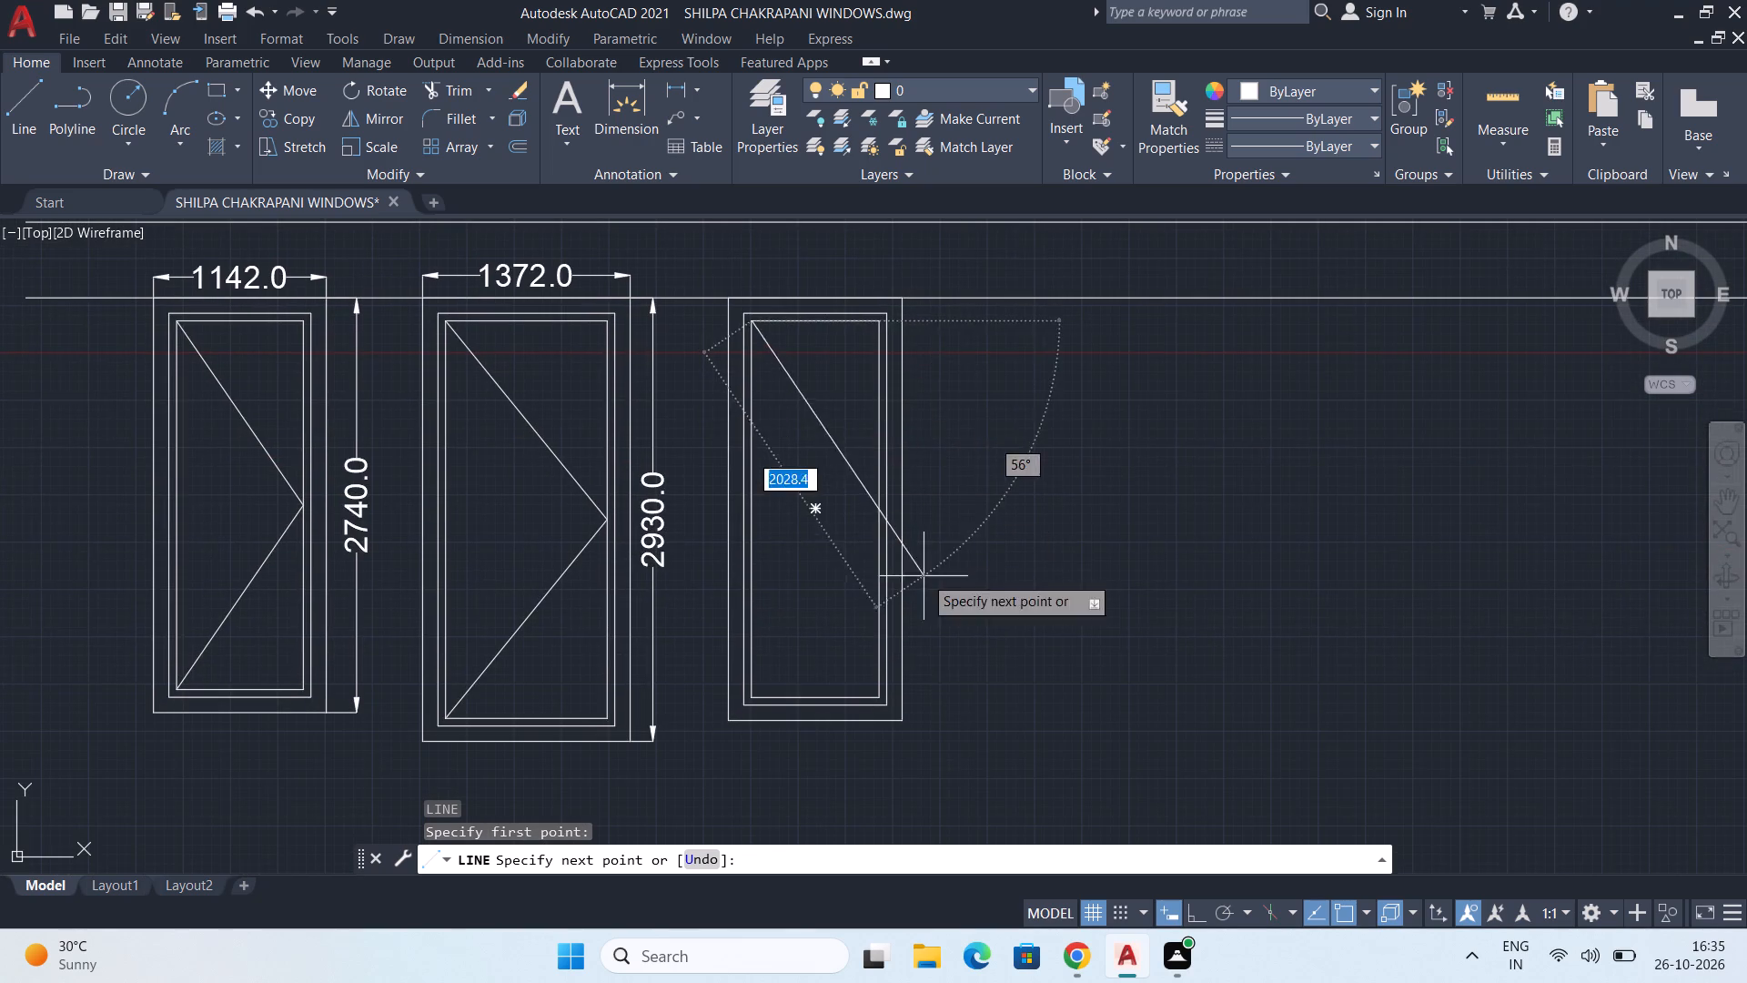
left_click(883, 504)
scroll(769, 689, "up", 2)
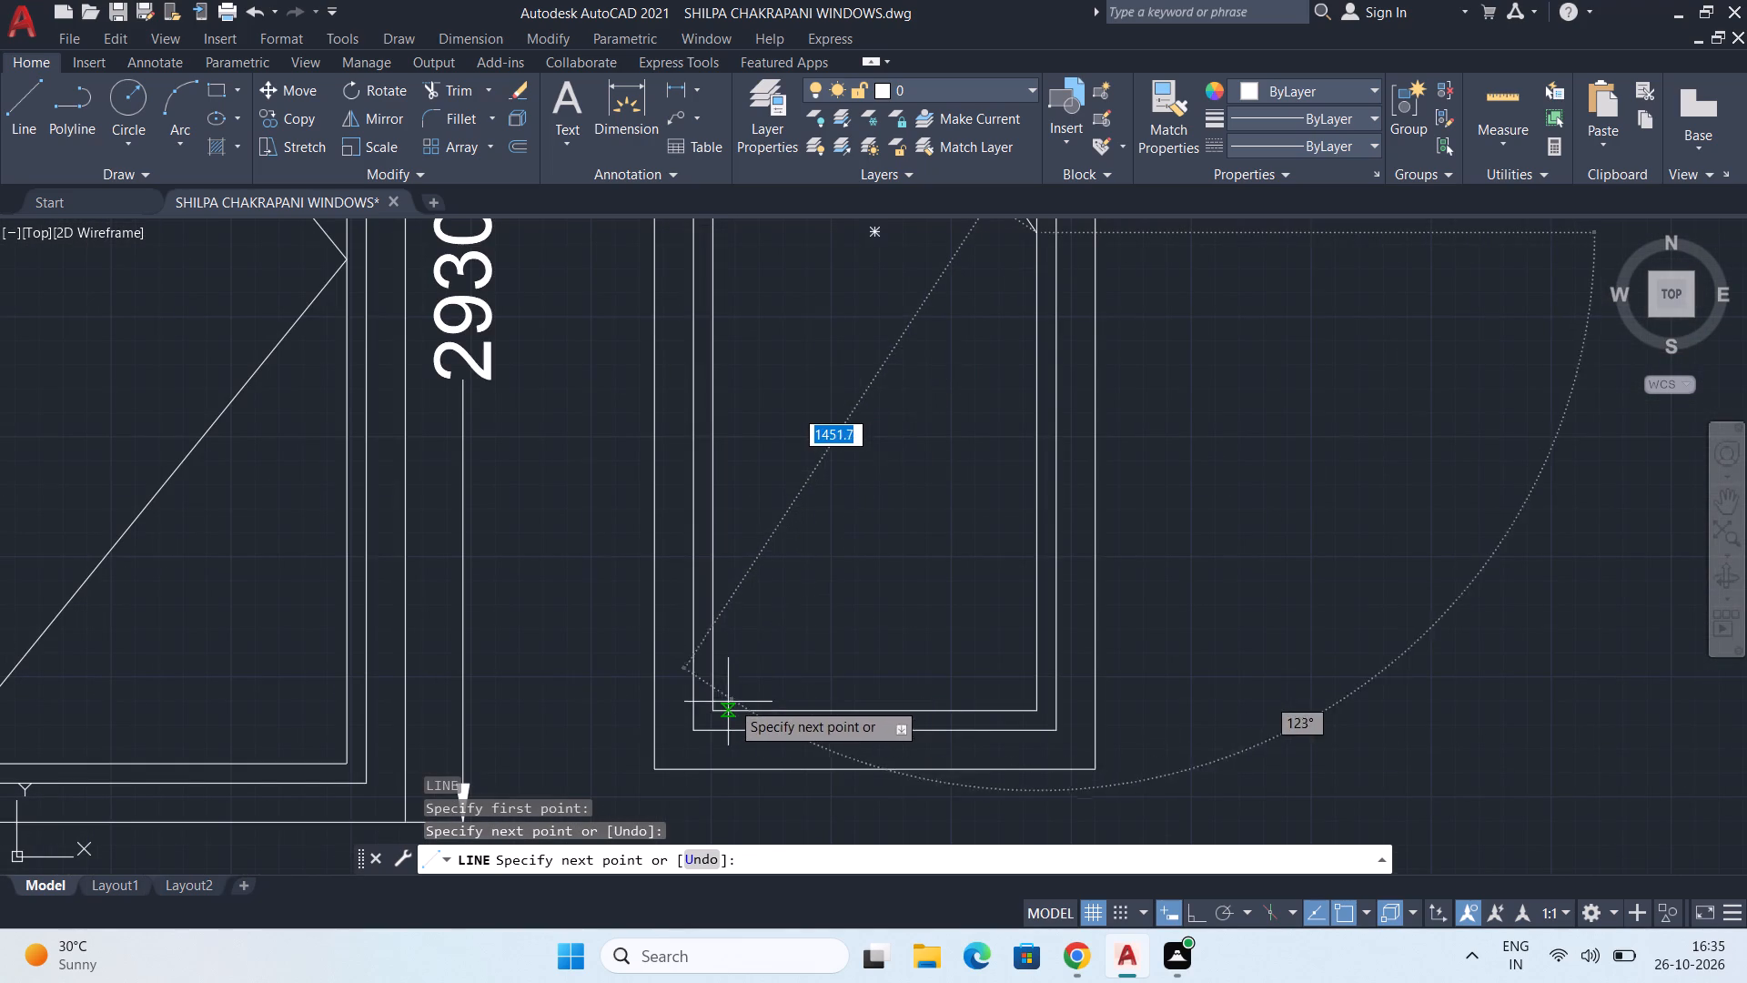
left_click(712, 709)
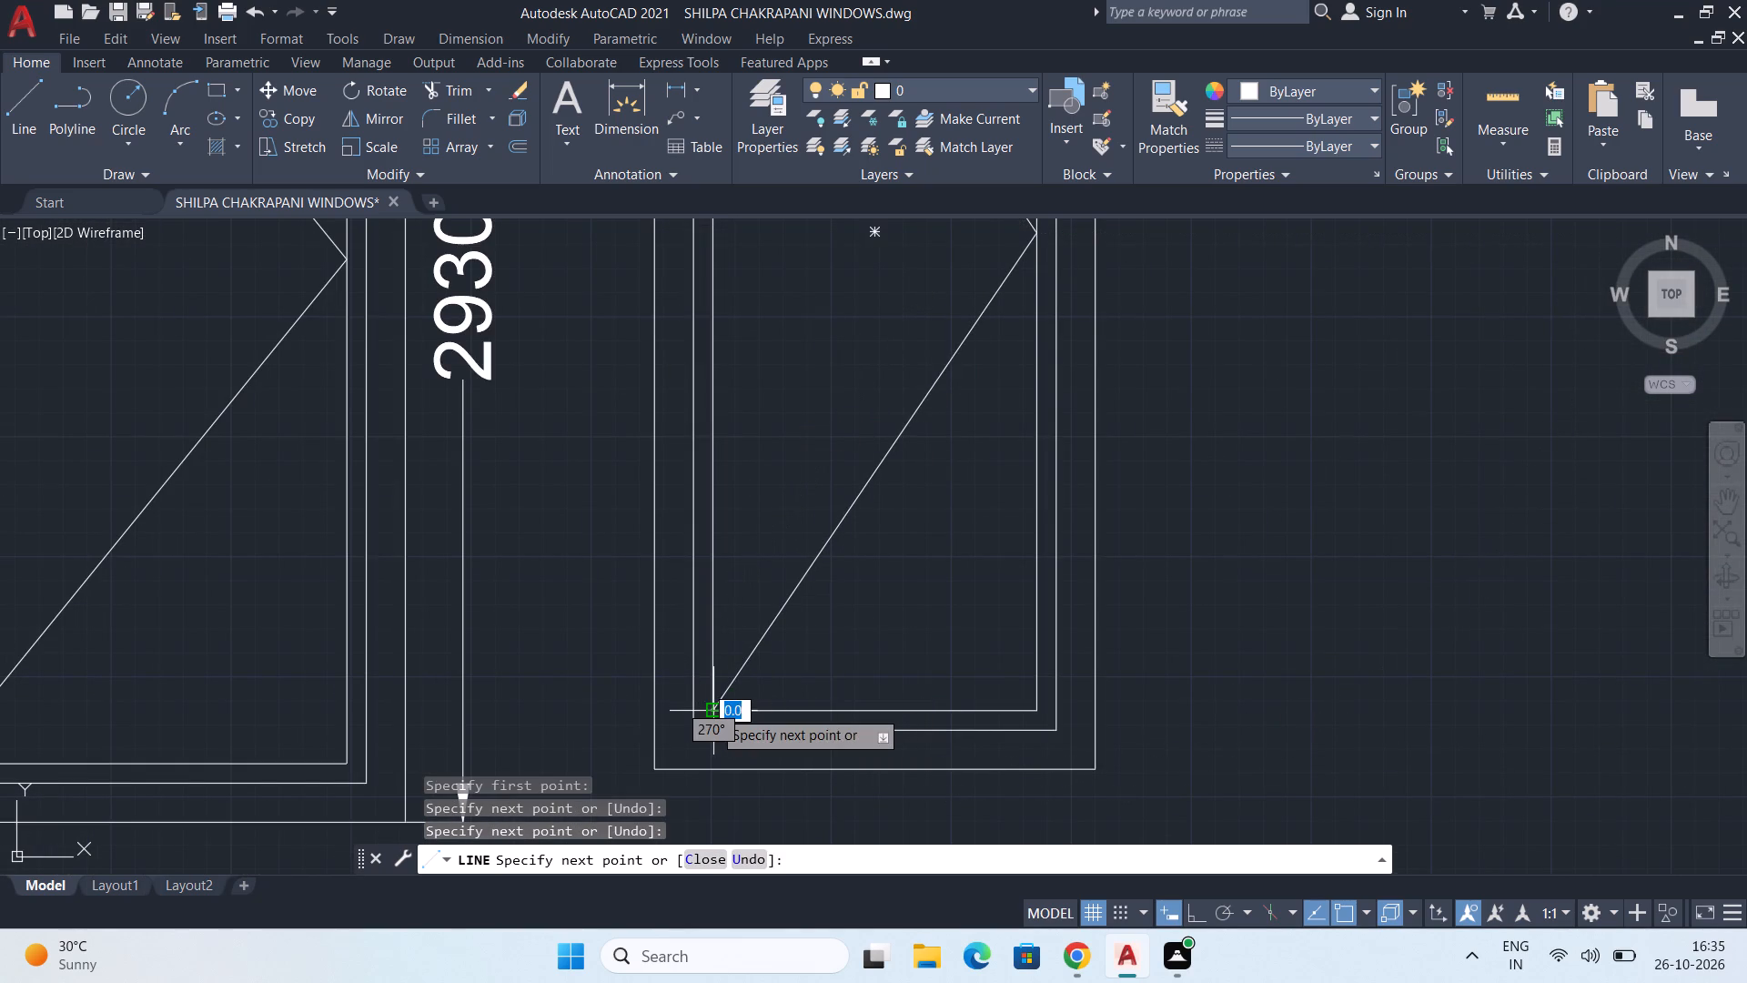
key("Escape")
Add a linear dimension for the third window's overall width, just above its top edge between the alignment lines.
scroll(803, 528, "down", 3)
middle_click_drag(843, 486, 852, 628)
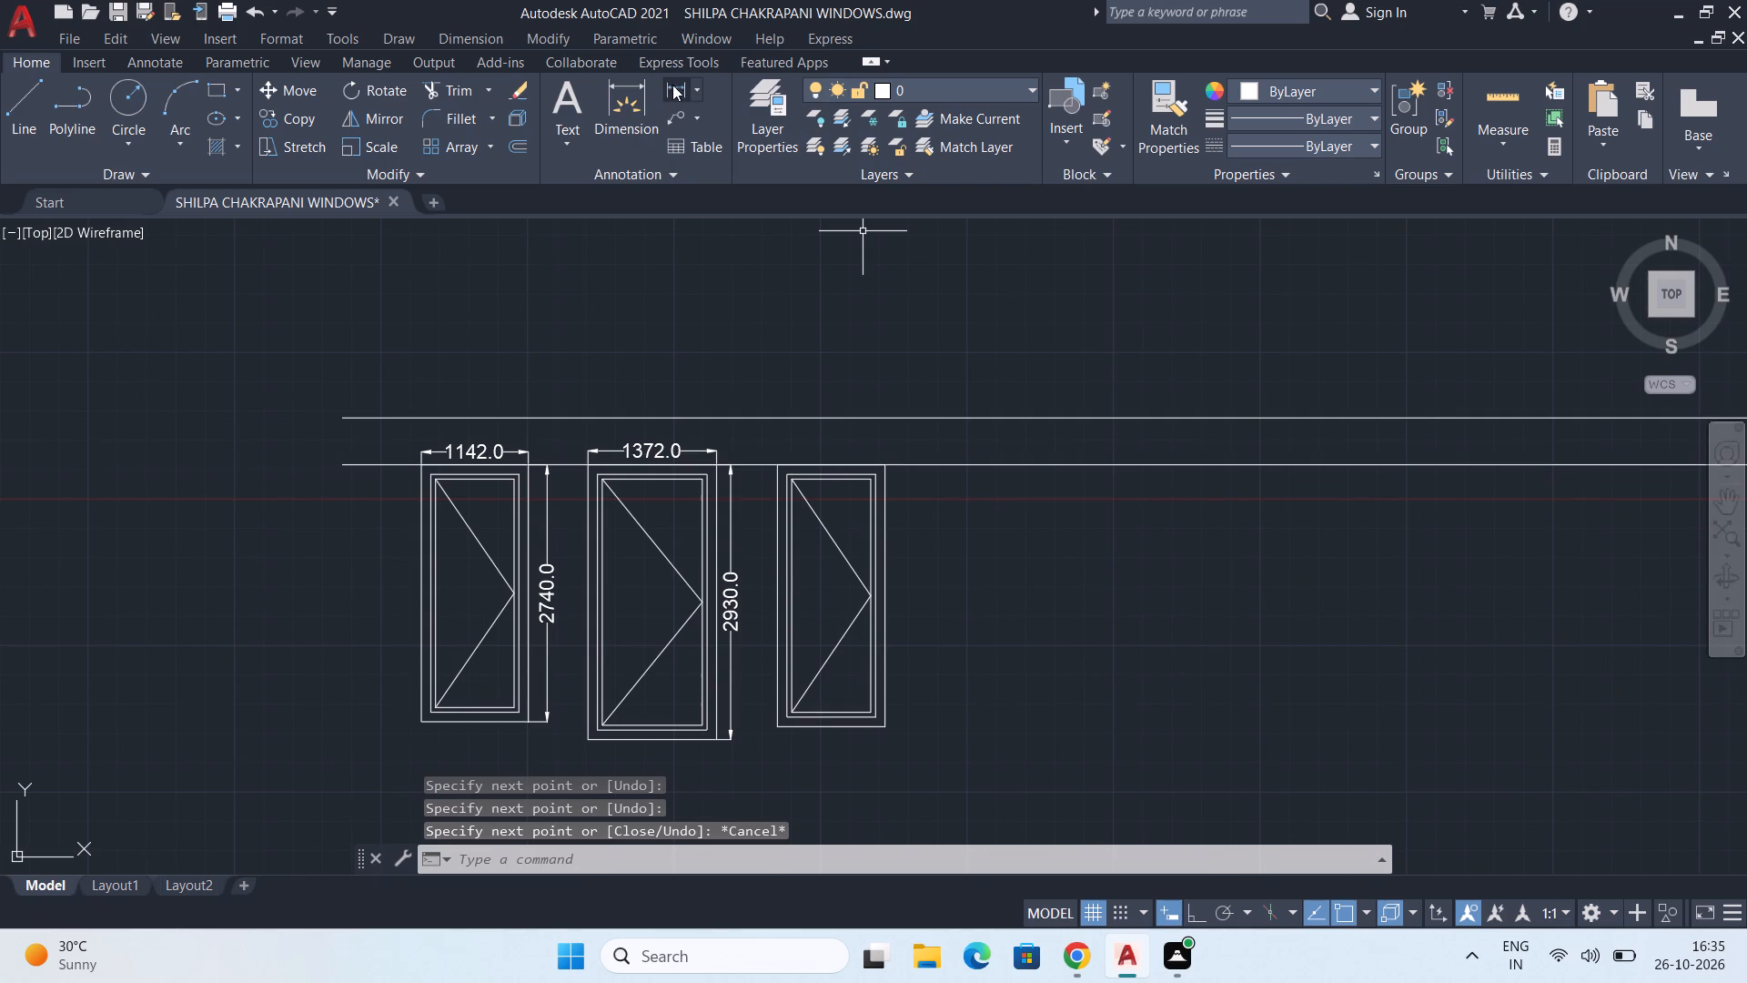
left_click(680, 85)
scroll(776, 510, "up", 1)
middle_click_drag(784, 480, 774, 615)
scroll(776, 601, "up", 2)
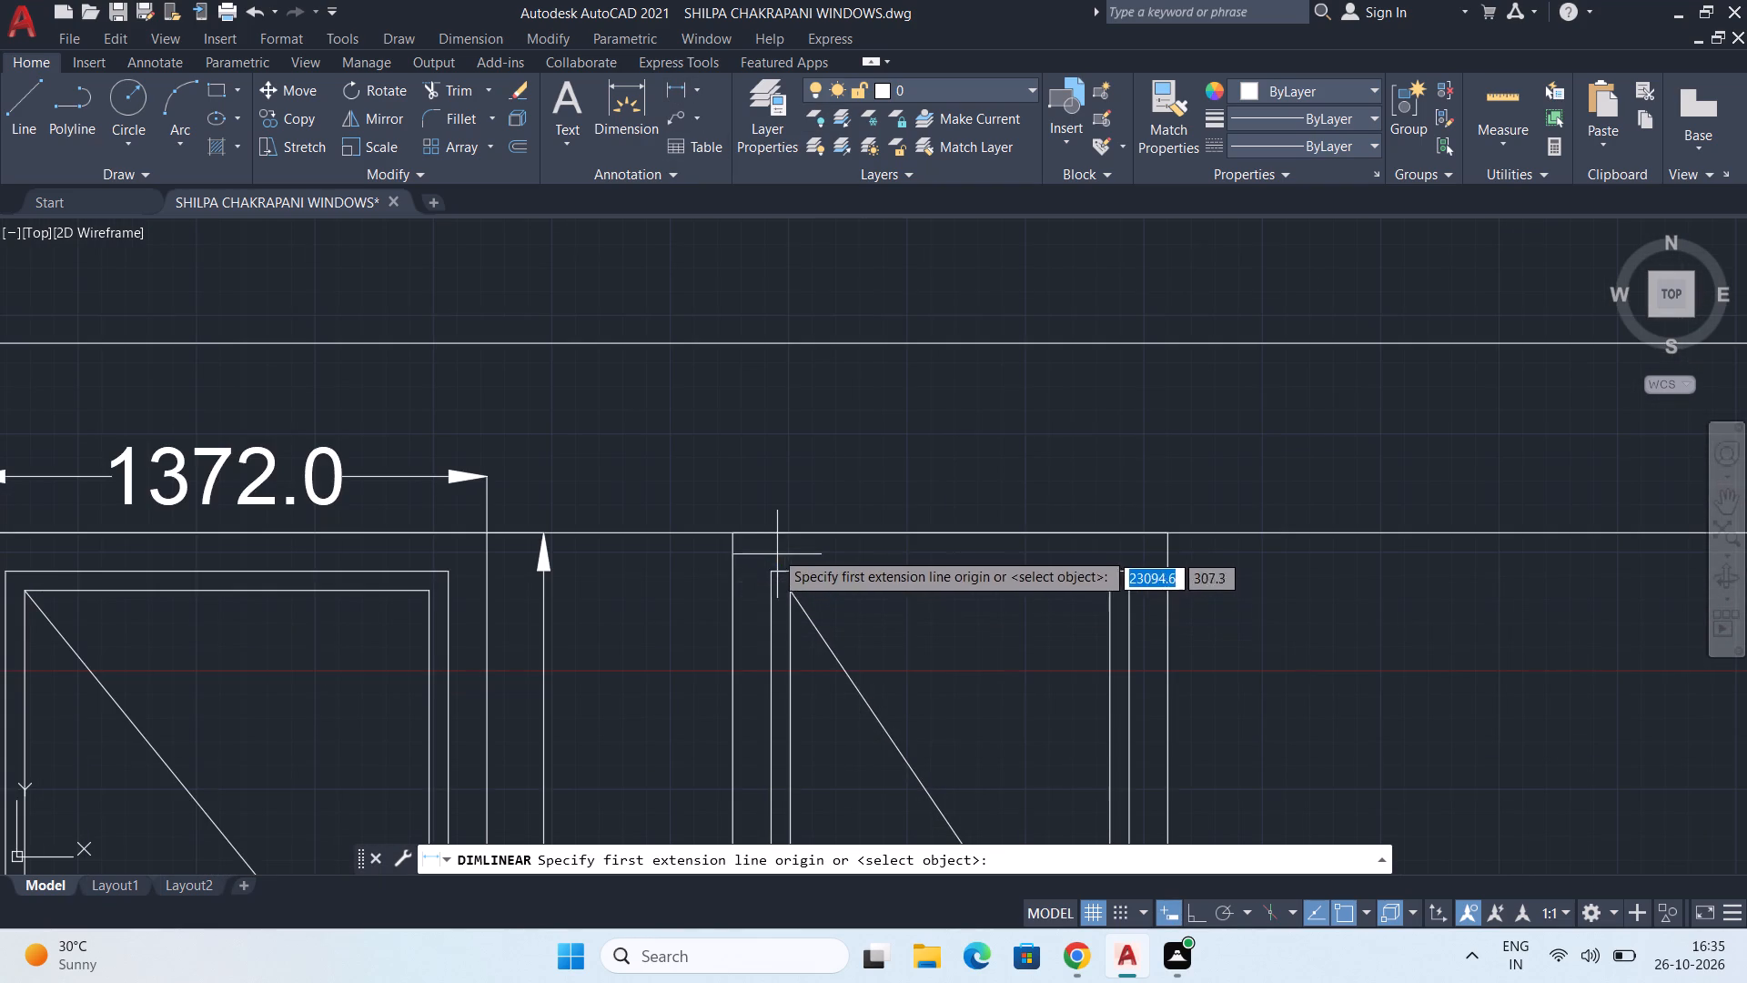
left_click(734, 531)
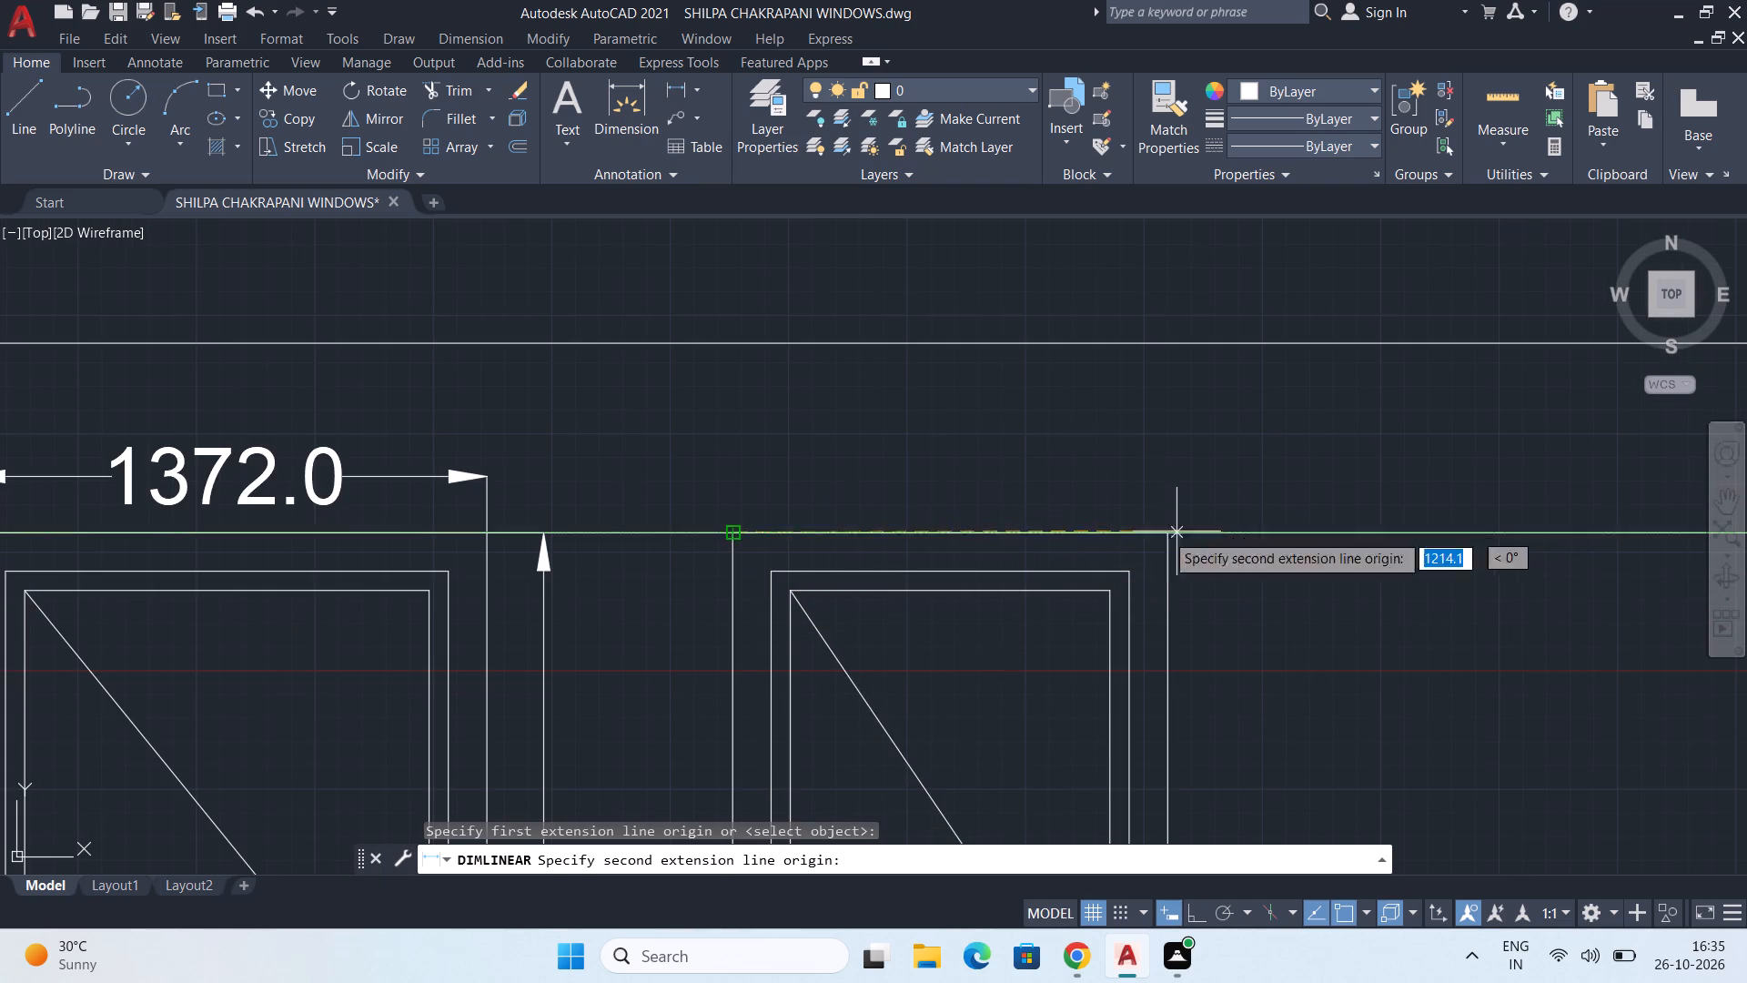
left_click(1168, 534)
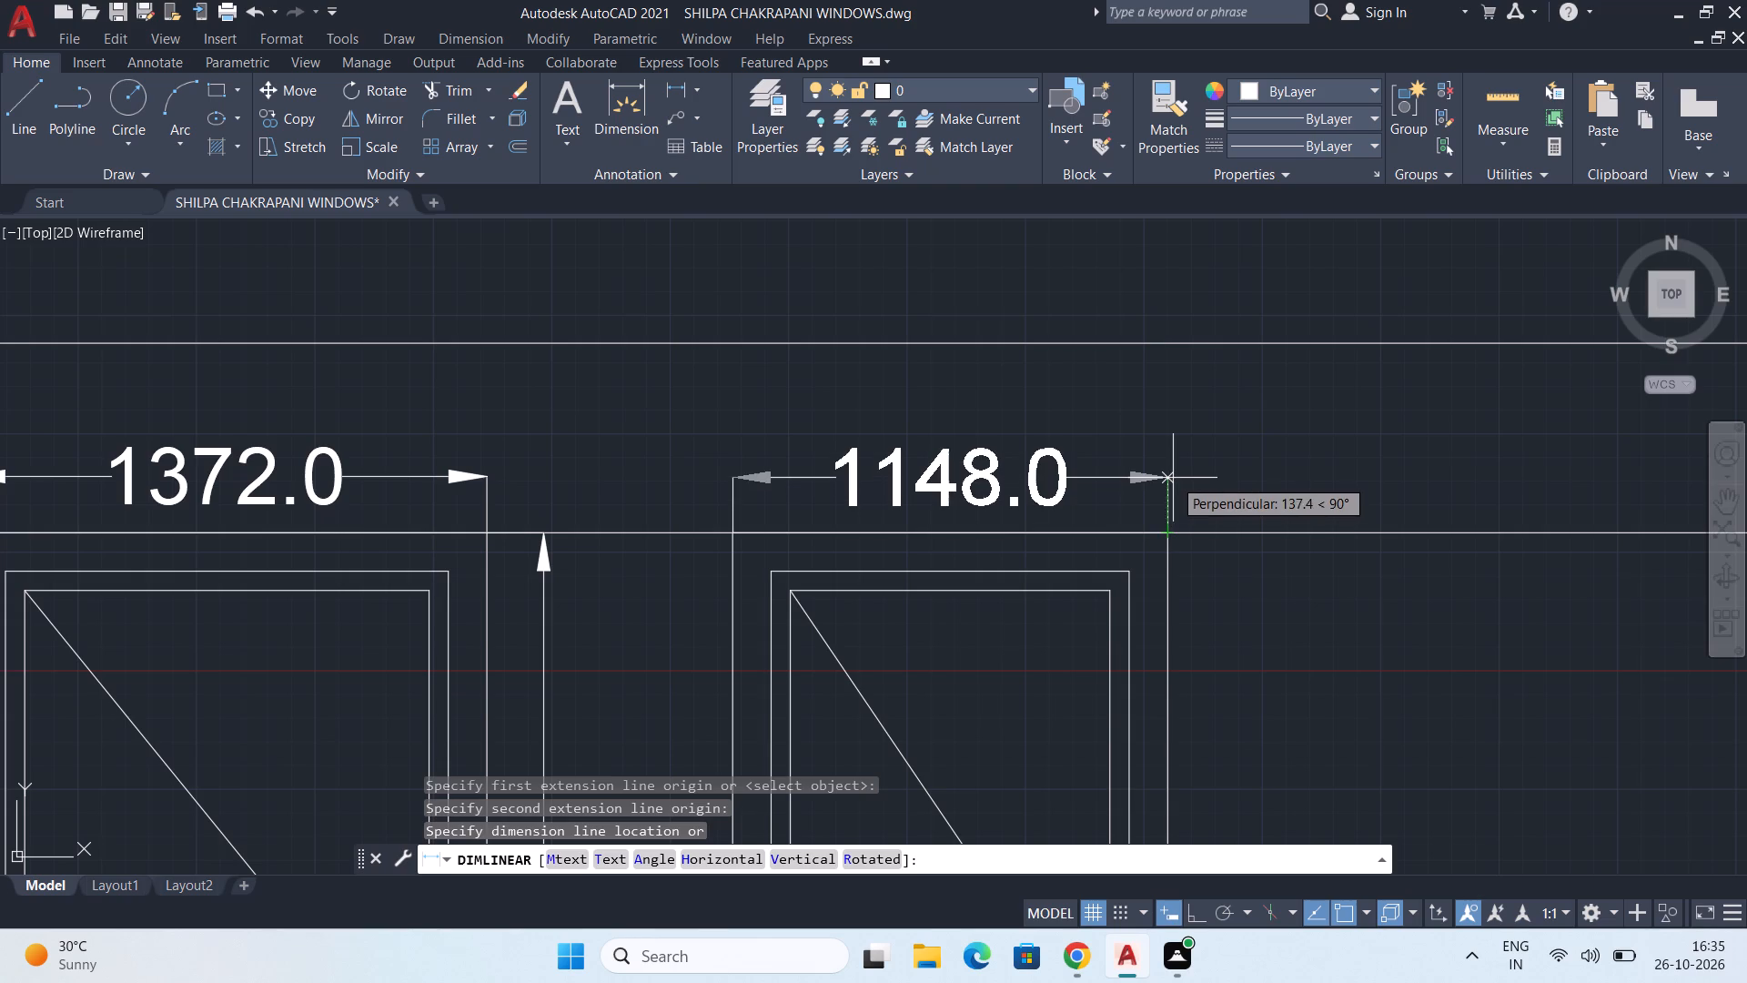
left_click(1173, 477)
Add a linear dimension for the third window's overall height, just outside its right edge.
scroll(1218, 556, "down", 1)
middle_click_drag(1246, 598, 1087, 460)
key("space")
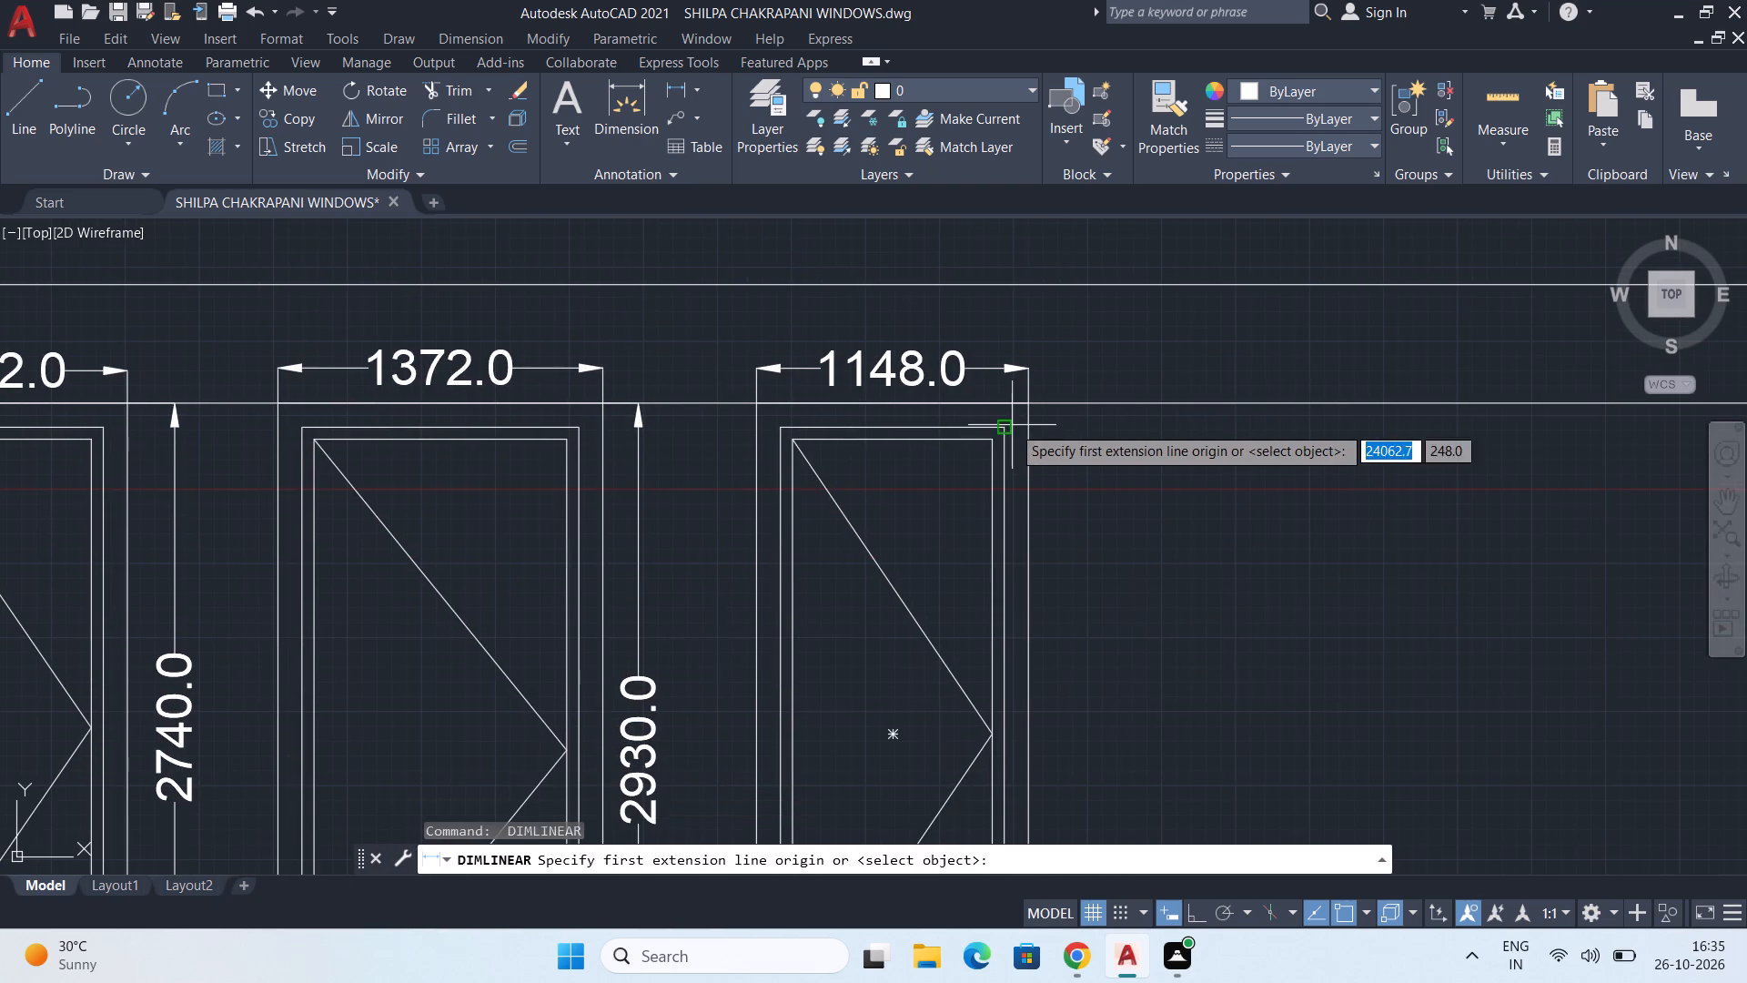
left_click(1025, 406)
scroll(1041, 518, "down", 2)
middle_click_drag(1043, 629, 1041, 461)
scroll(1033, 589, "up", 4)
middle_click_drag(1036, 542, 1028, 593)
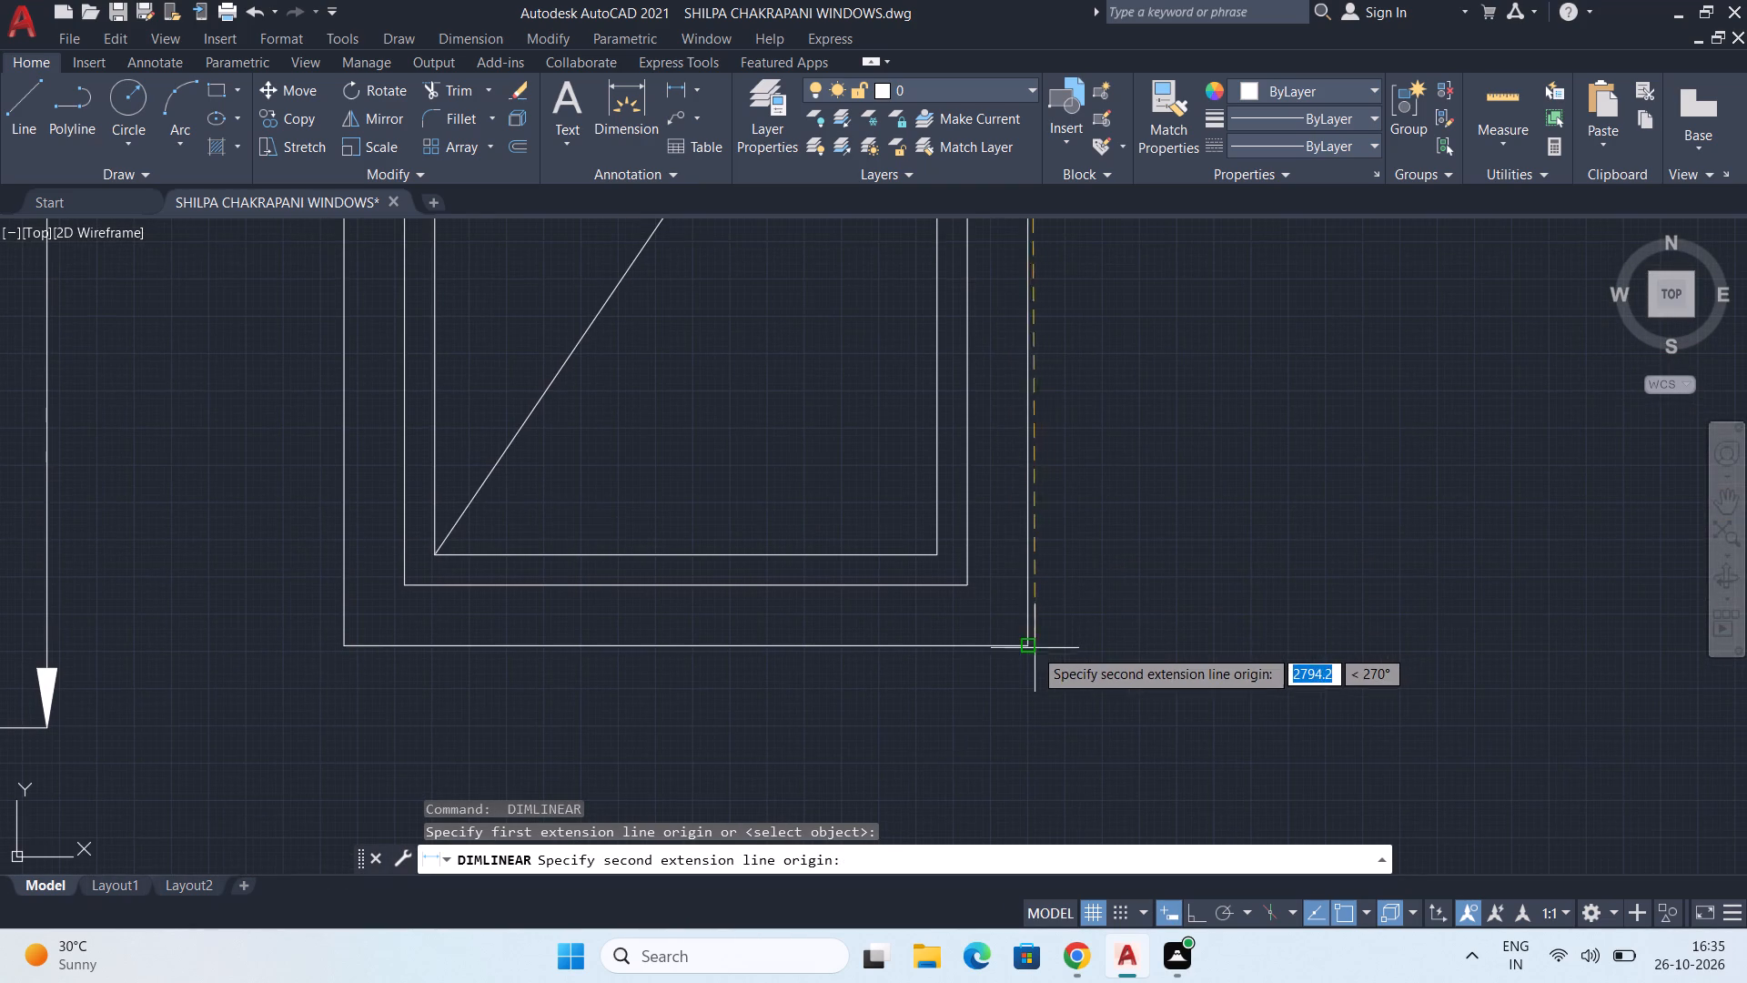
left_click(1034, 648)
scroll(1158, 636, "down", 2)
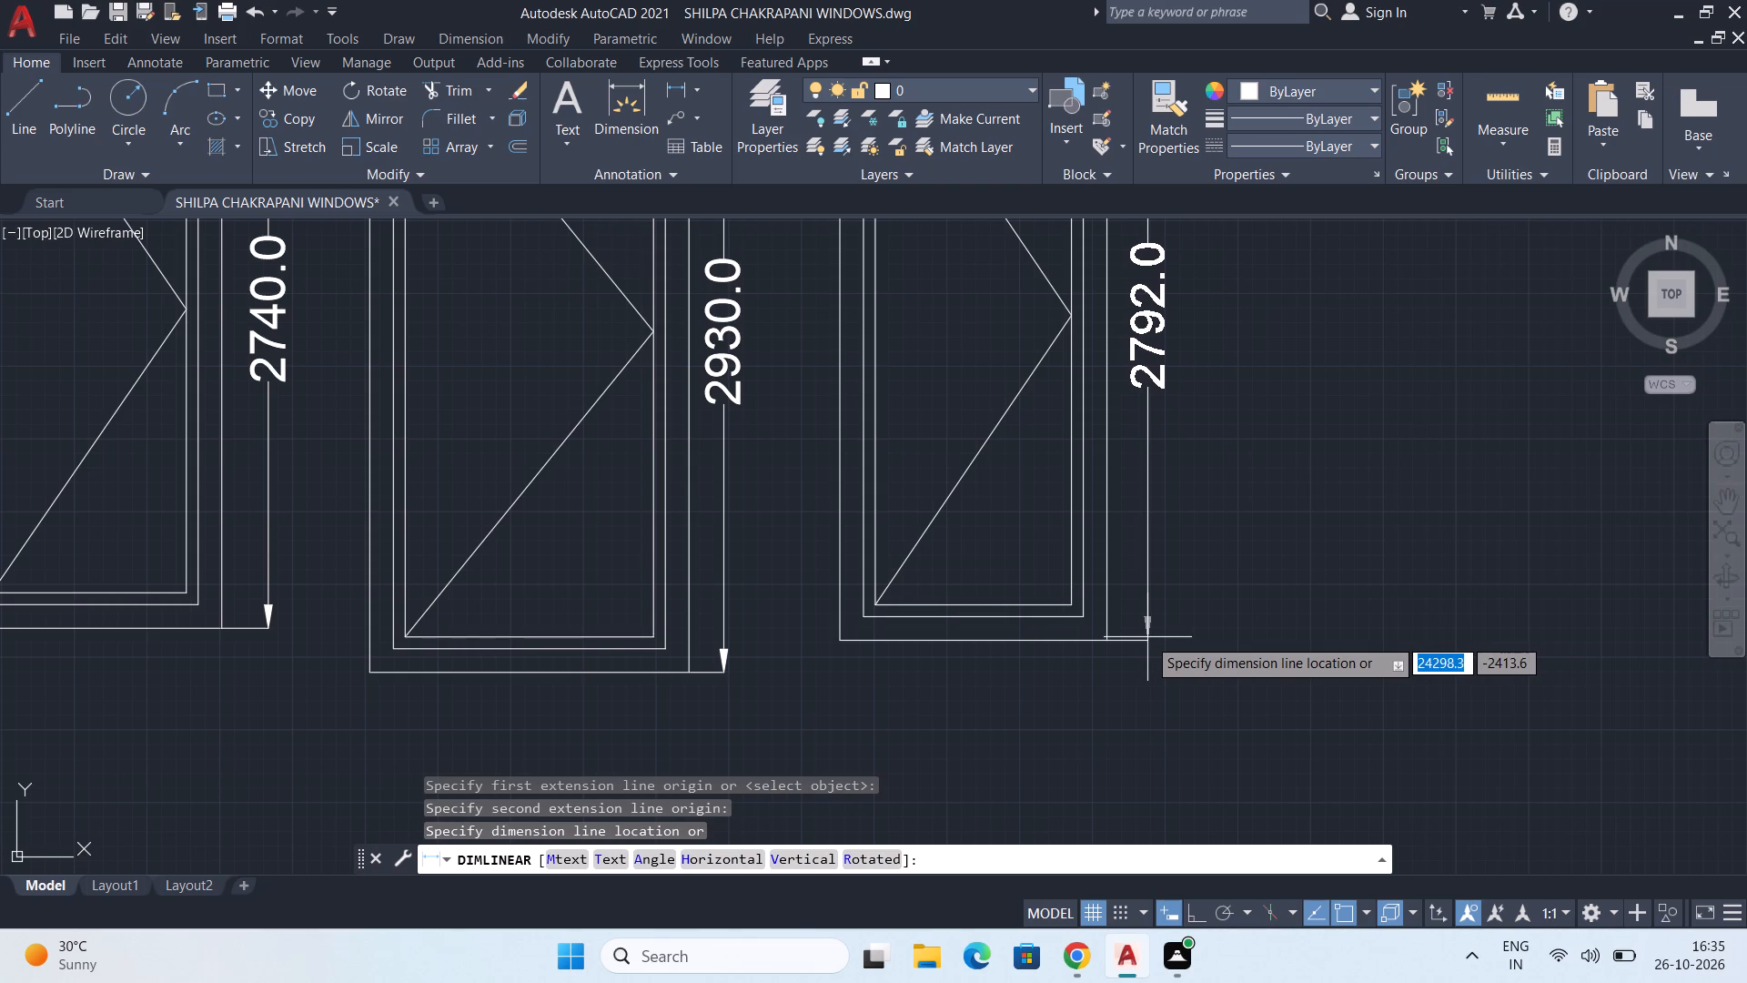
left_click(1146, 638)
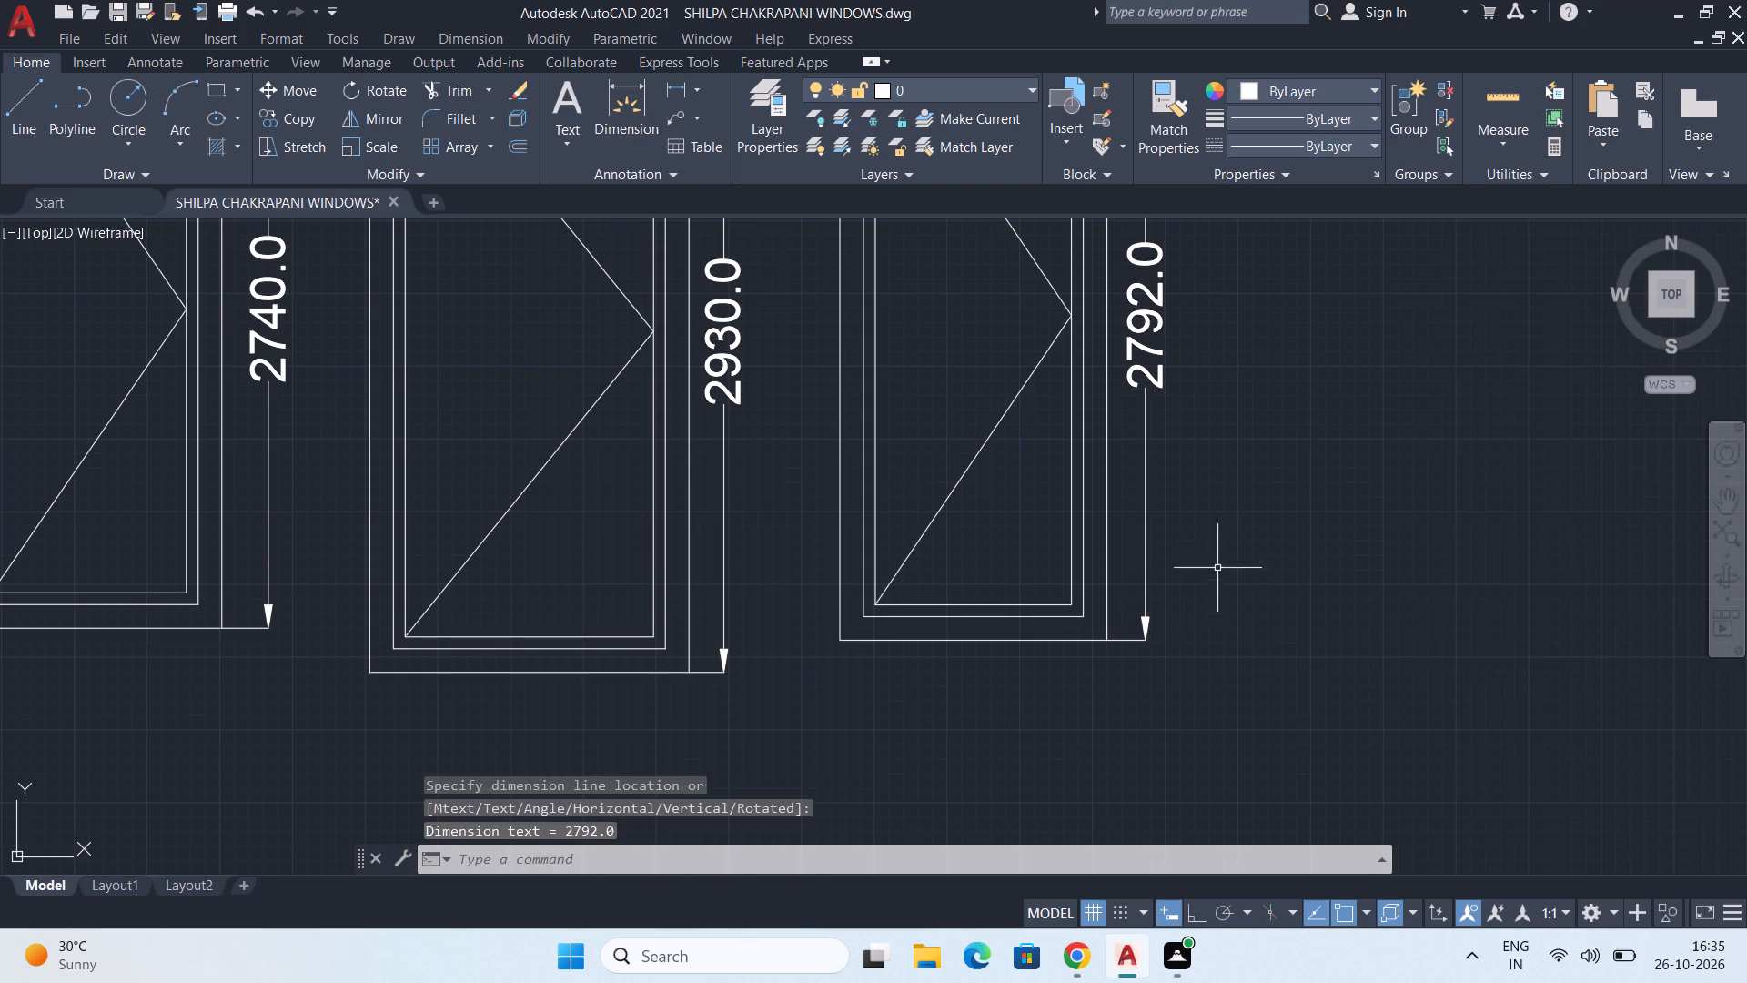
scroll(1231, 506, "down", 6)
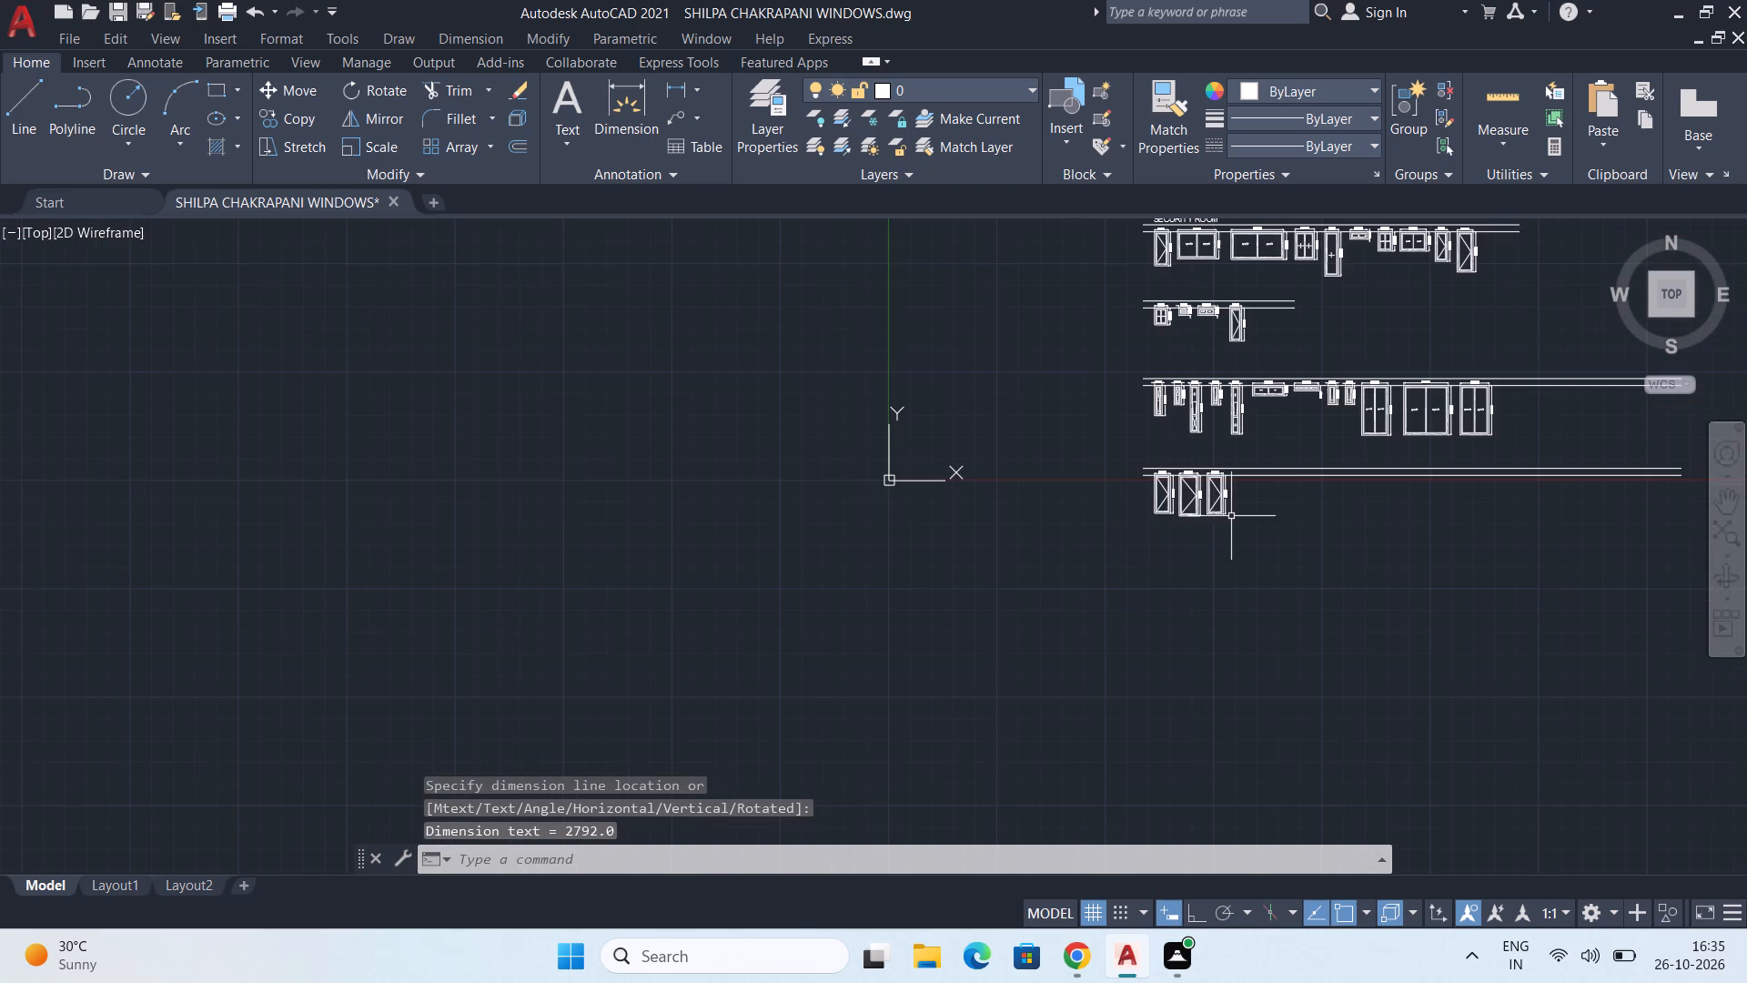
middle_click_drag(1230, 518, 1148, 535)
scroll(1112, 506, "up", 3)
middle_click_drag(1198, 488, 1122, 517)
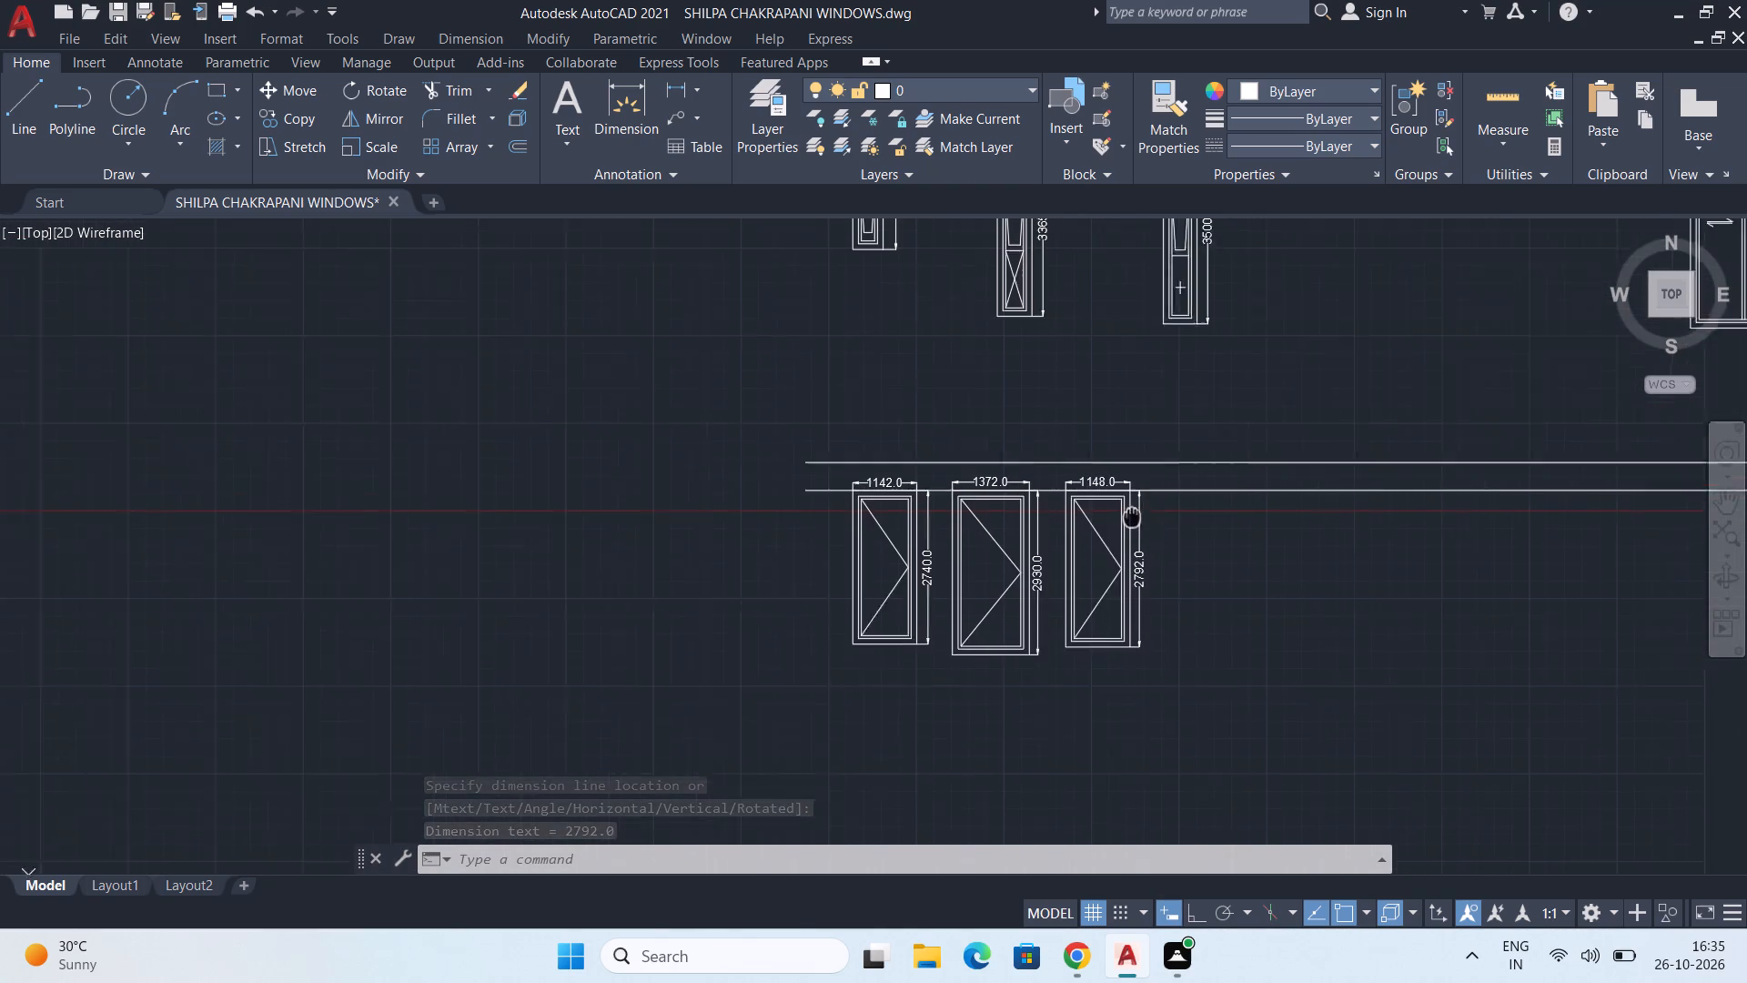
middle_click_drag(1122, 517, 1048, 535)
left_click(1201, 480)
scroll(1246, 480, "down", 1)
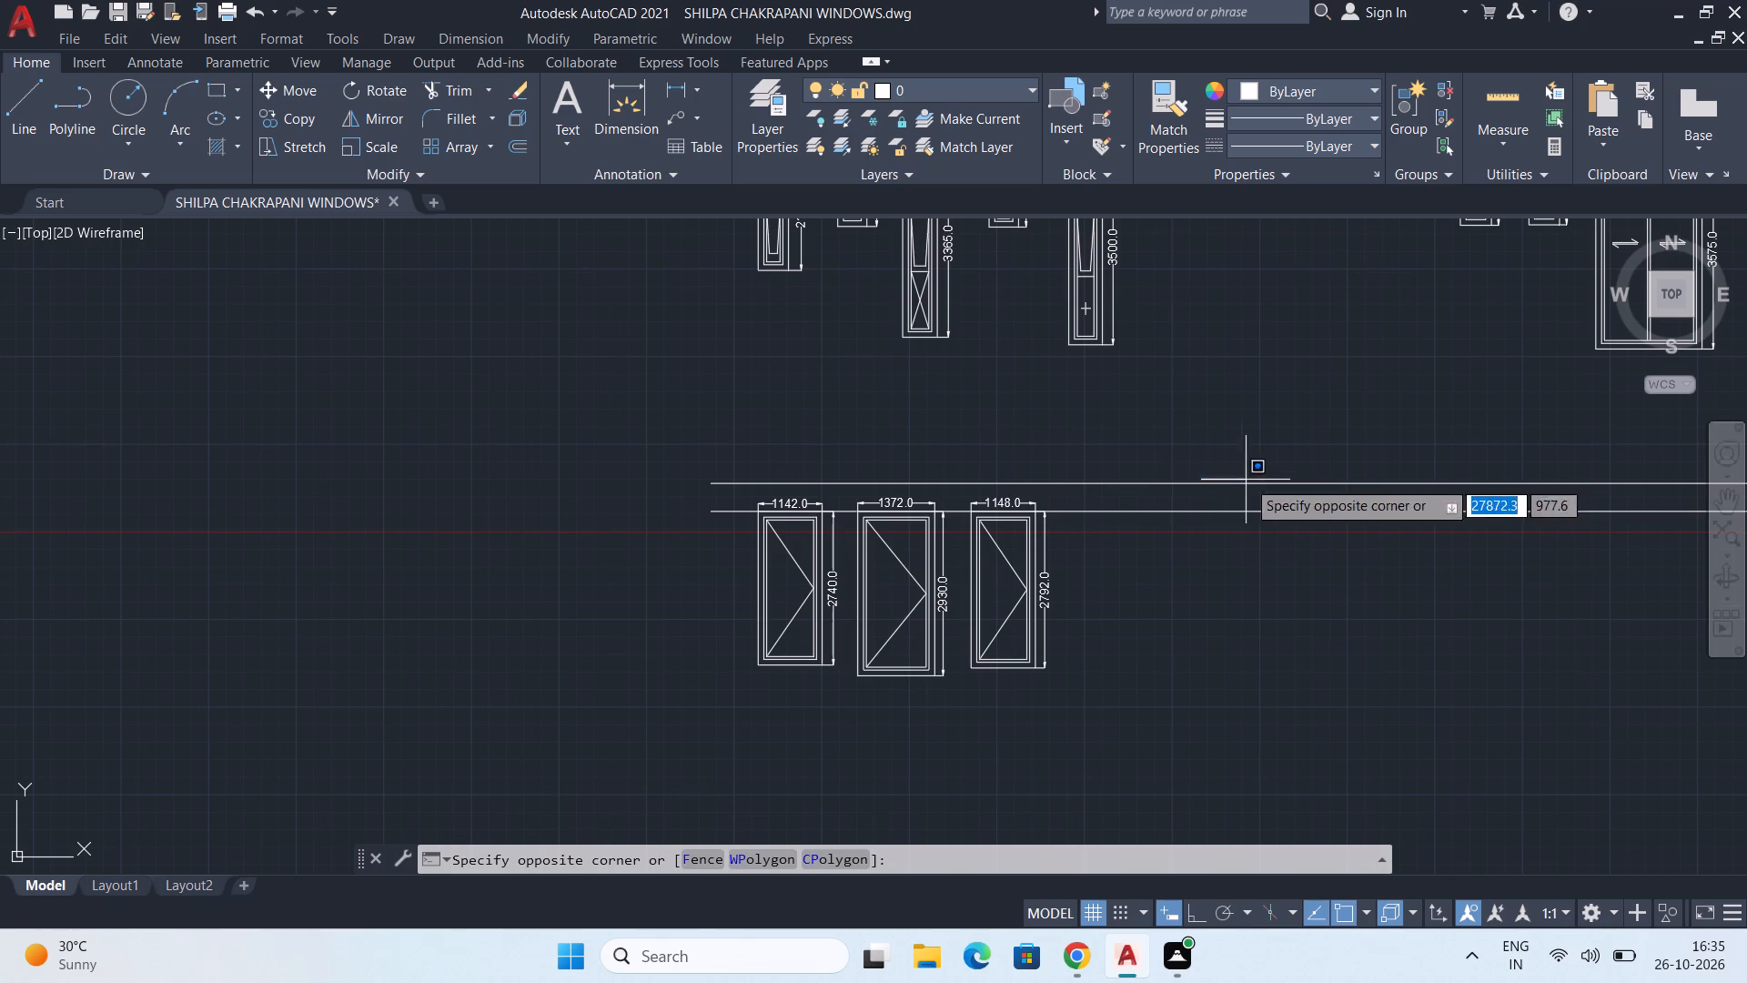
Shorten the upper alignment line of the three-window bottom row to about 7558 long, ending just past the third window.
scroll(1247, 482, "down", 1)
middle_click_drag(1329, 533, 1039, 576)
scroll(1166, 523, "up", 1)
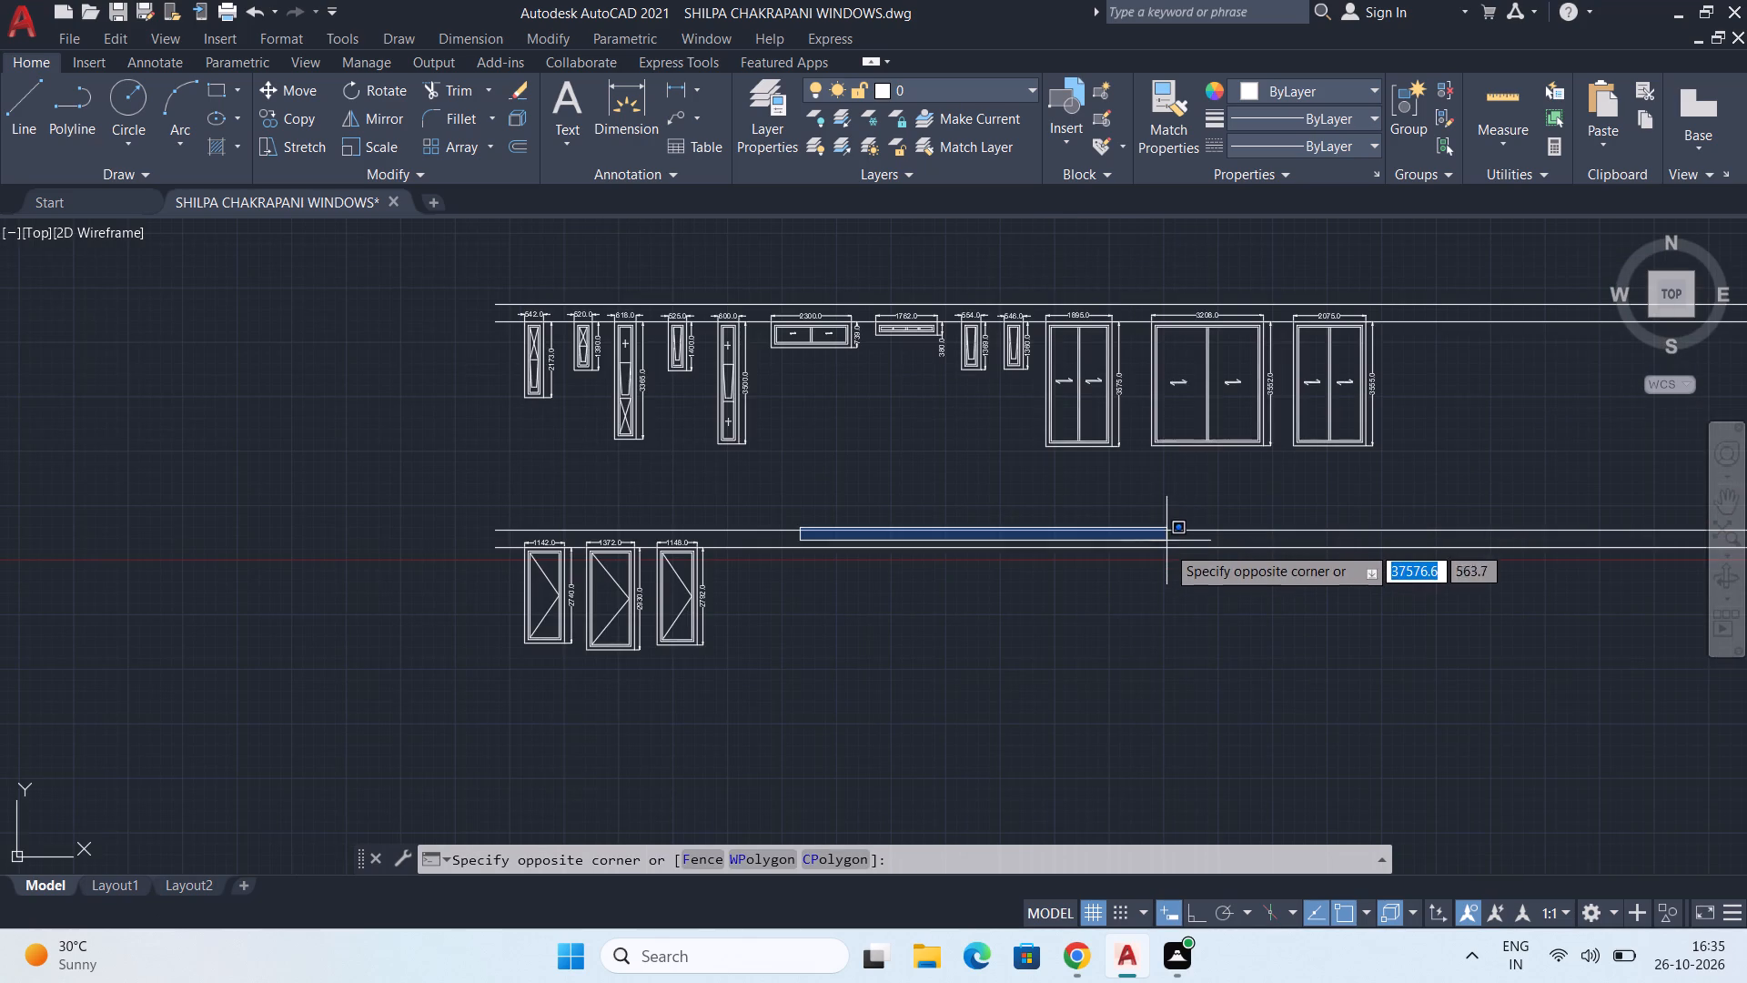
scroll(1166, 547, "up", 2)
left_click(1172, 530)
left_click(1187, 507)
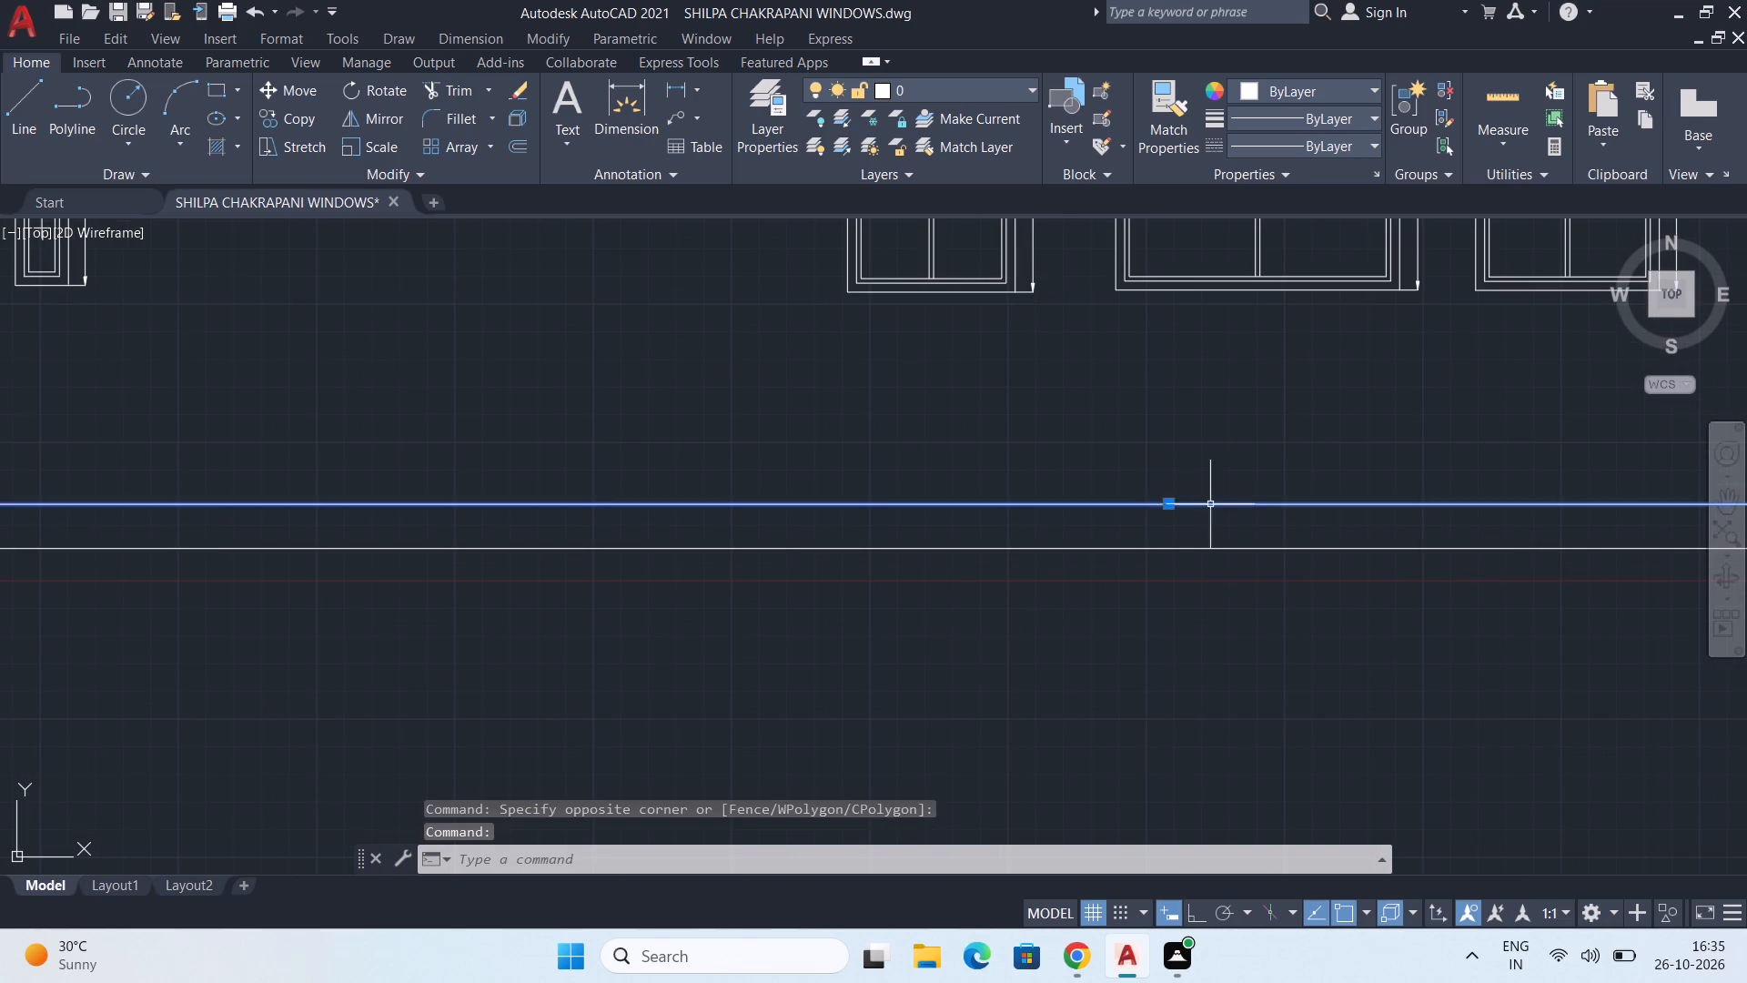
scroll(1215, 508, "down", 3)
middle_click_drag(1277, 563, 1084, 606)
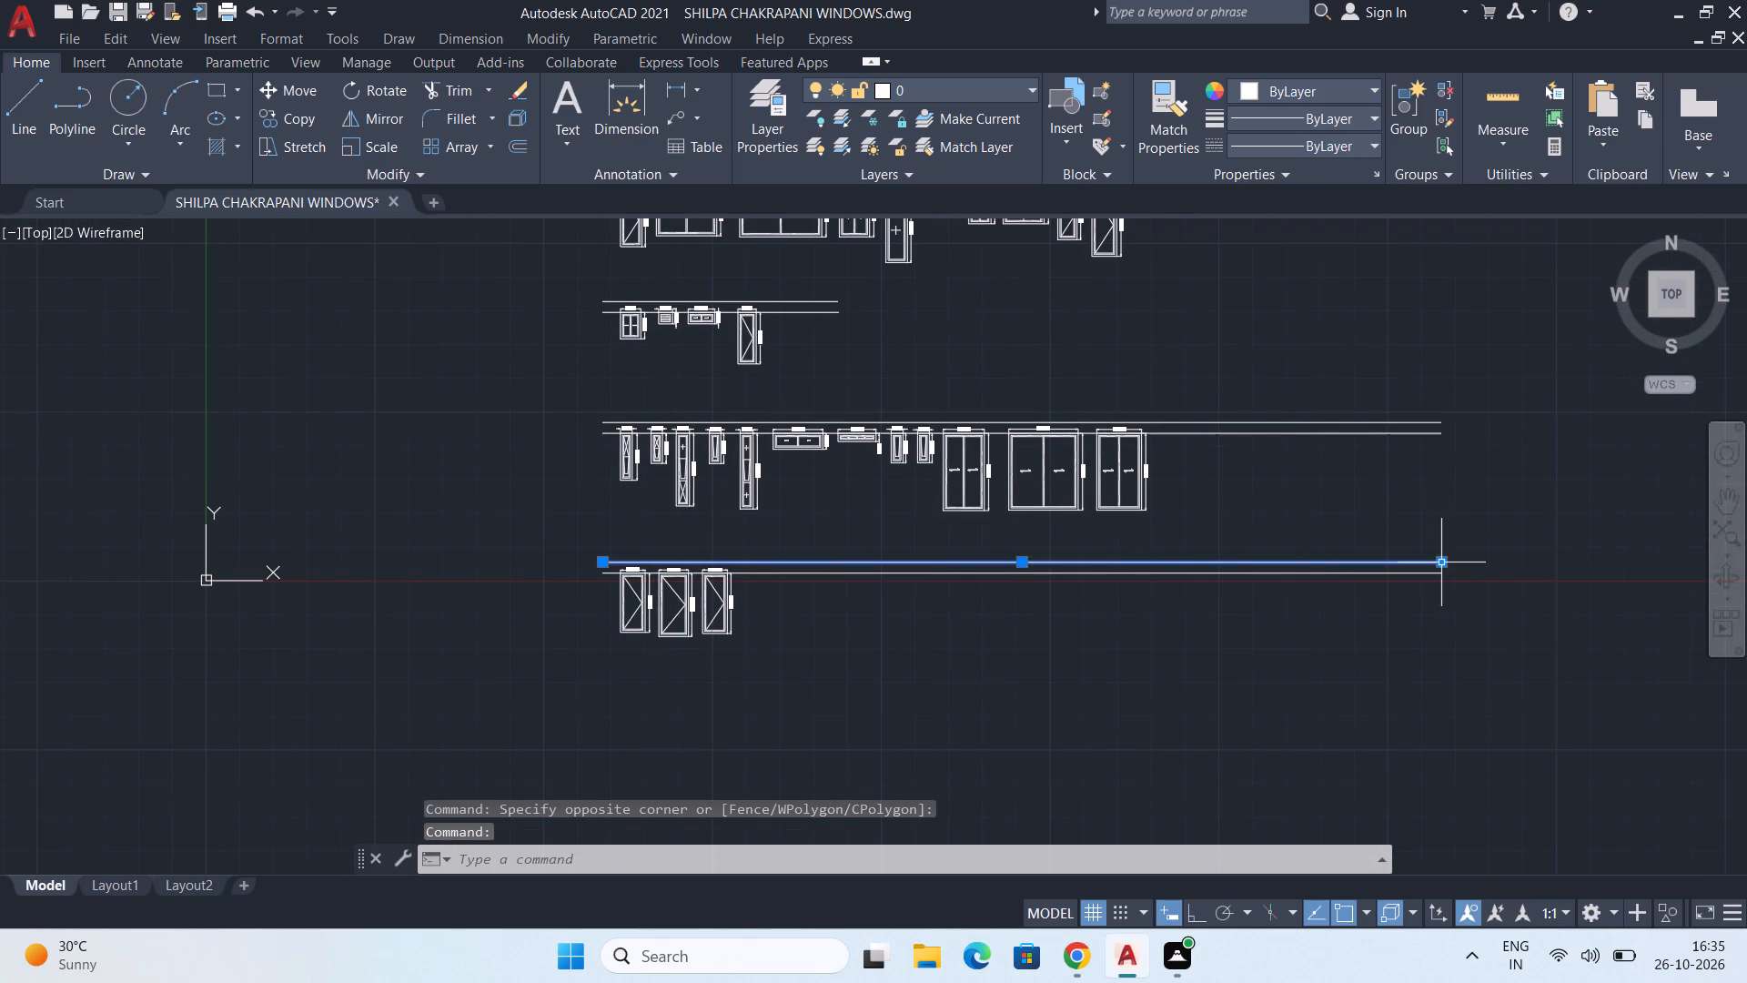
left_click(1444, 563)
scroll(914, 573, "up", 2)
scroll(773, 562, "up", 1)
middle_click_drag(435, 573, 773, 550)
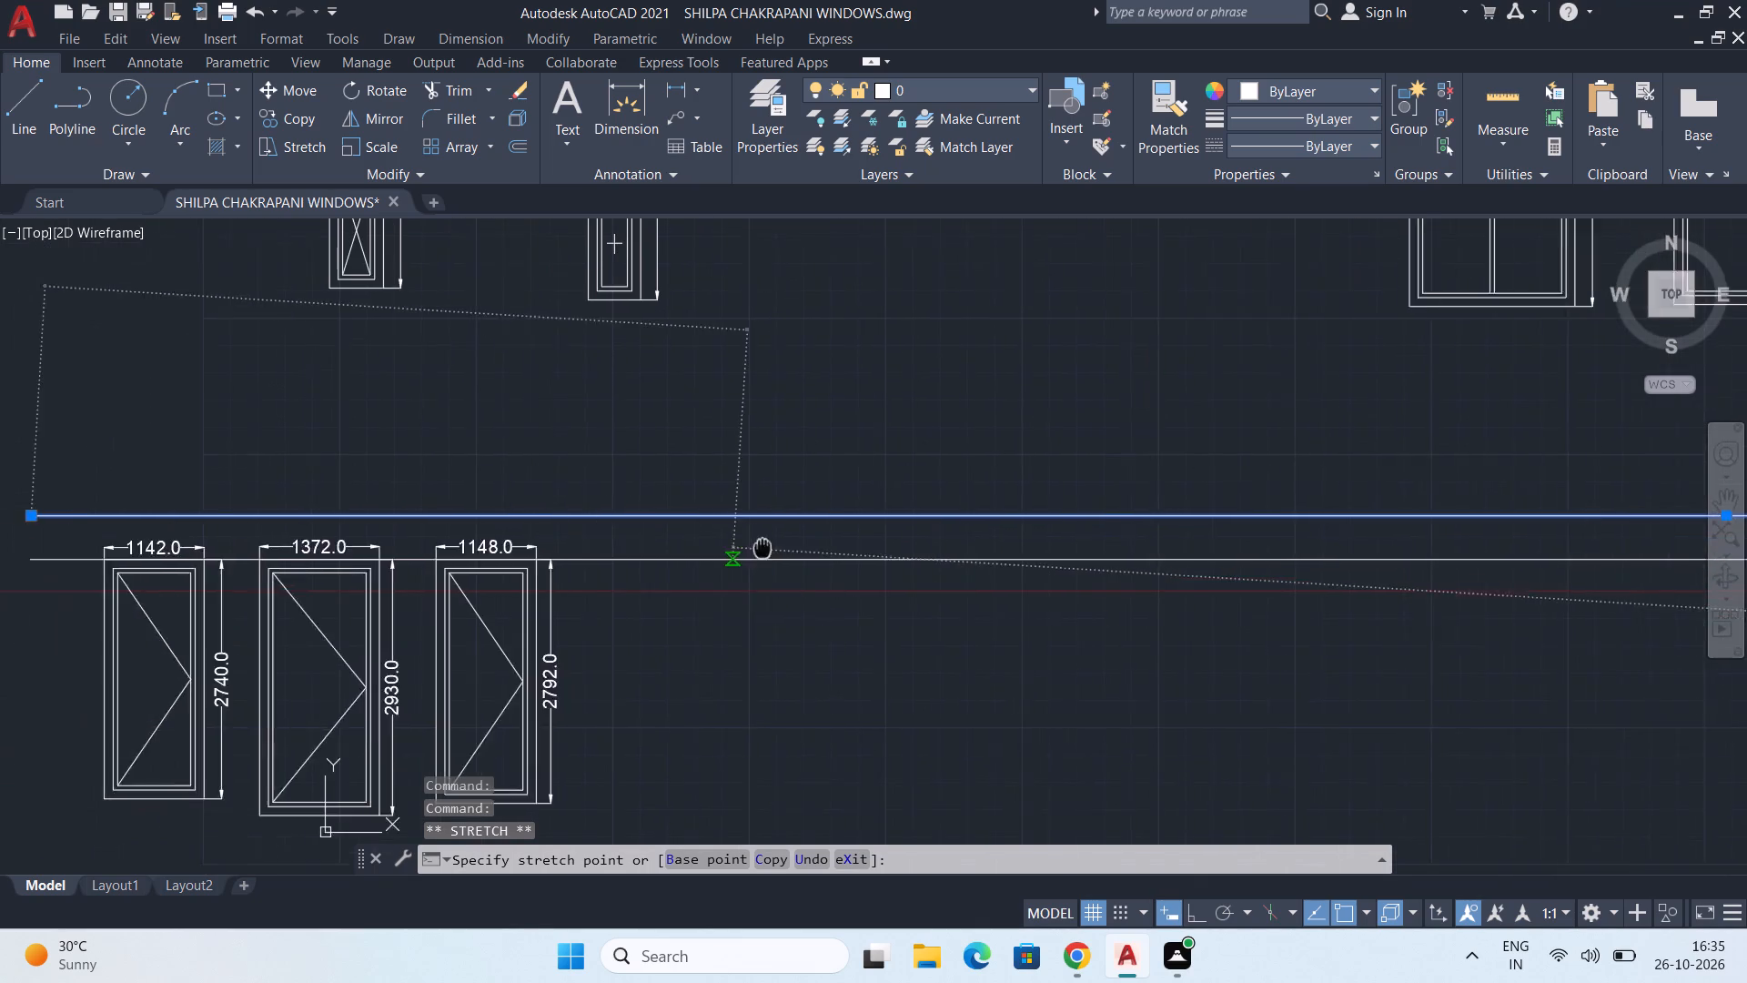
middle_click_drag(773, 550, 841, 562)
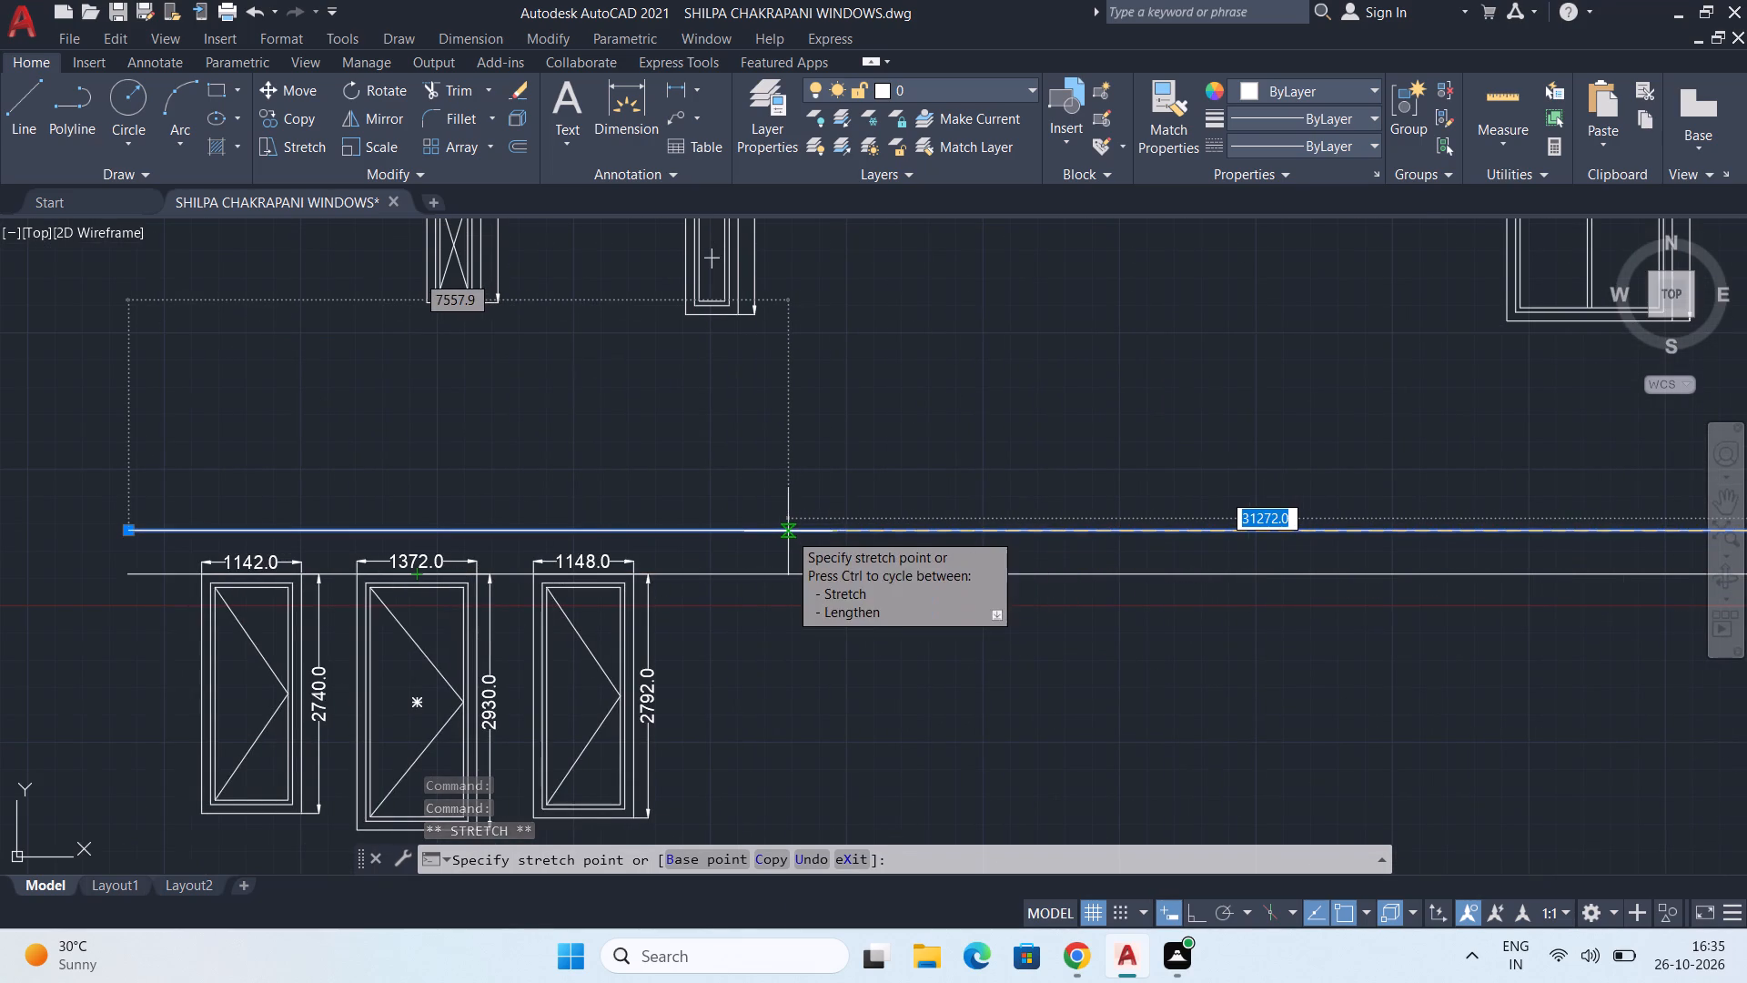
left_click(788, 532)
Shorten the bottom row's lower alignment line so its right end lines up with the shortened upper line.
left_click(950, 569)
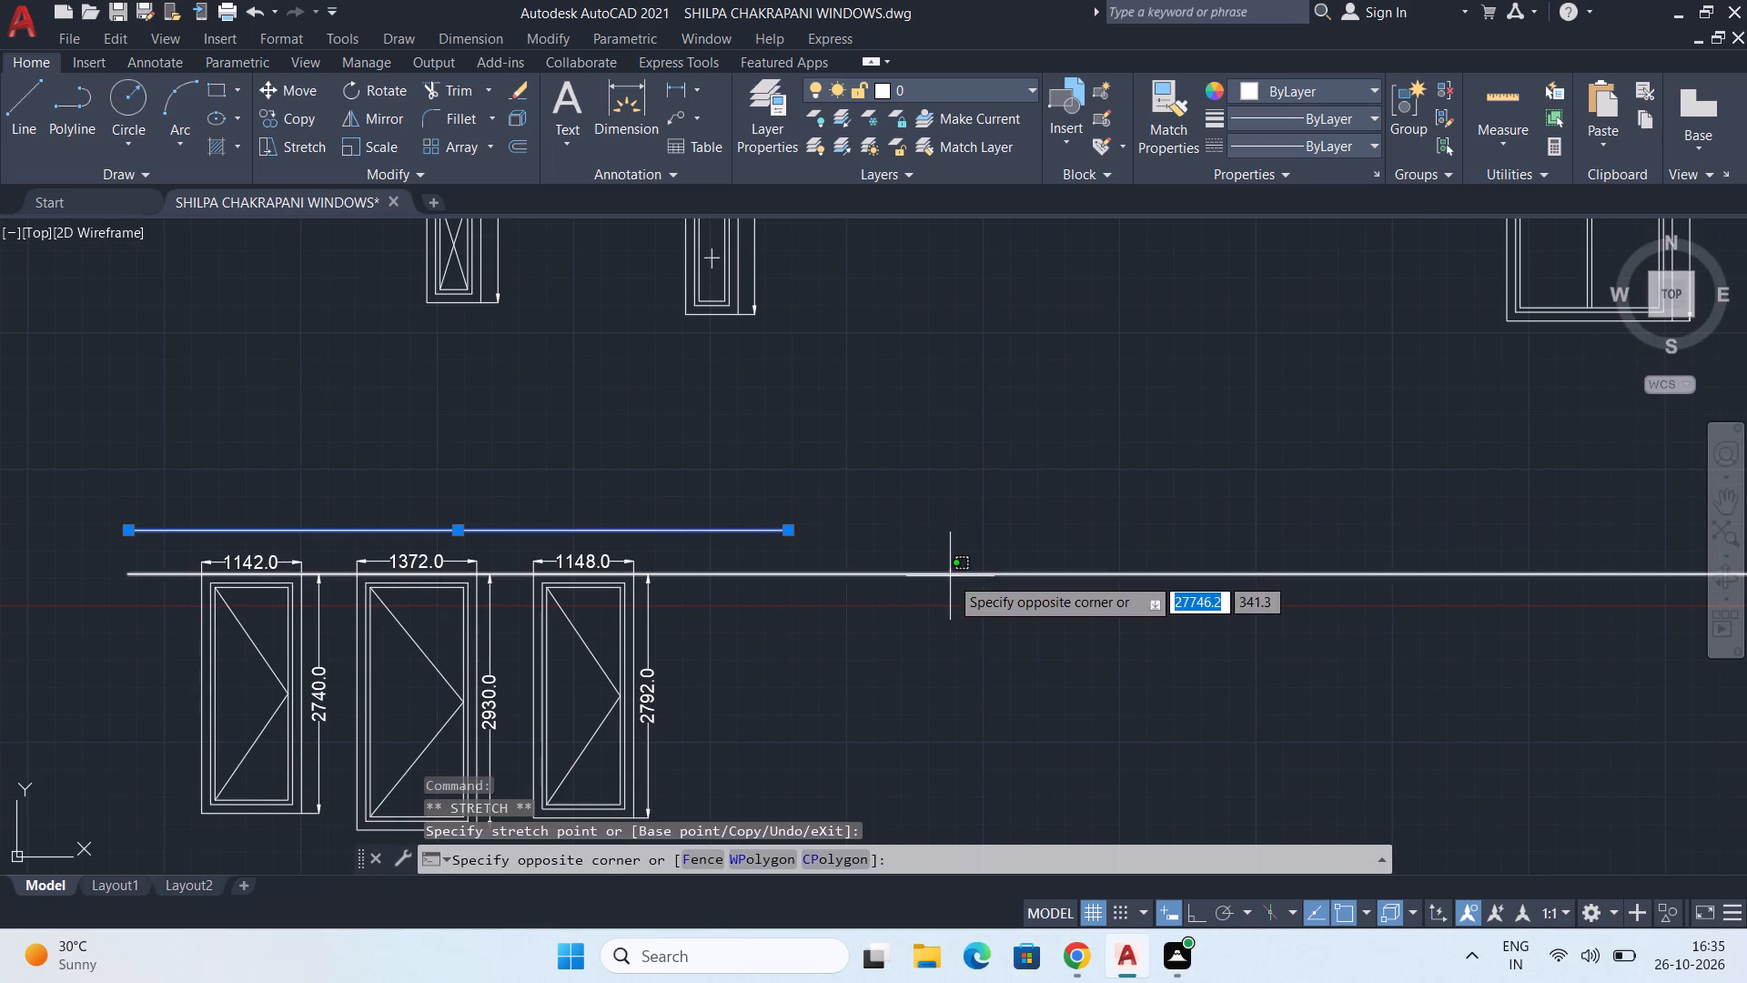
left_click(950, 576)
scroll(1063, 586, "down", 2)
middle_click_drag(1124, 628, 924, 637)
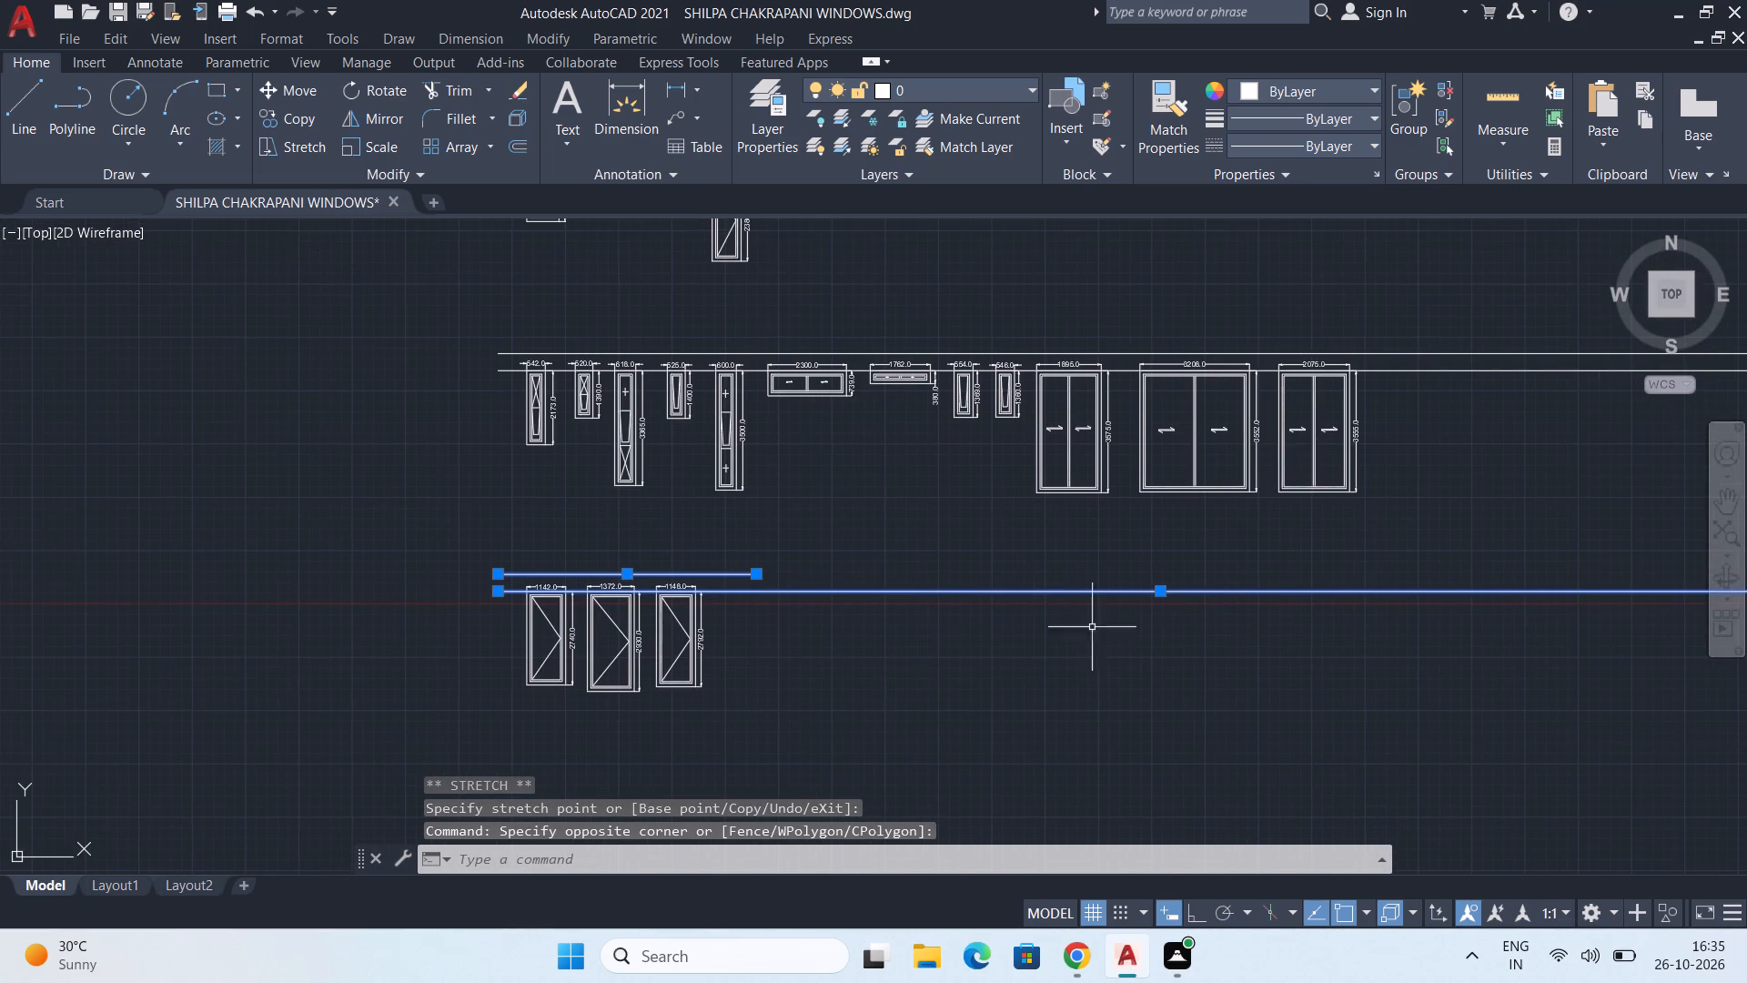
scroll(1283, 591, "down", 2)
middle_click_drag(1295, 622, 1158, 642)
scroll(1338, 633, "up", 2)
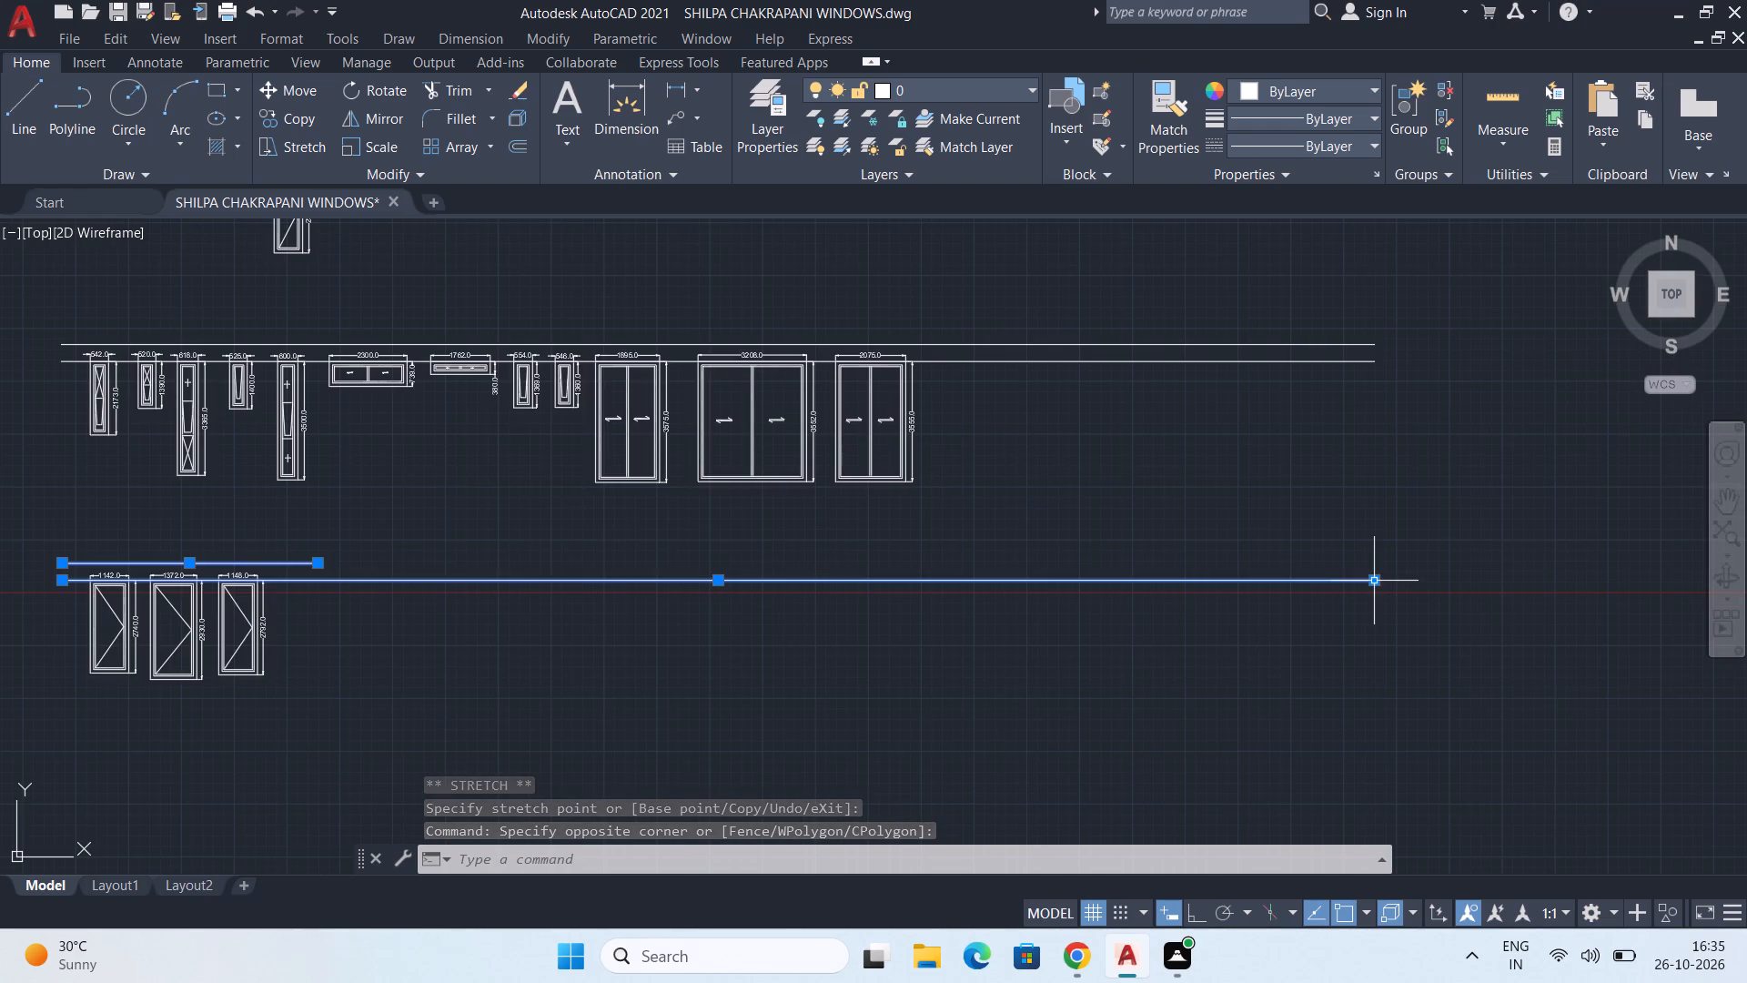
left_click(1376, 577)
middle_click_drag(580, 627, 969, 620)
scroll(704, 590, "up", 3)
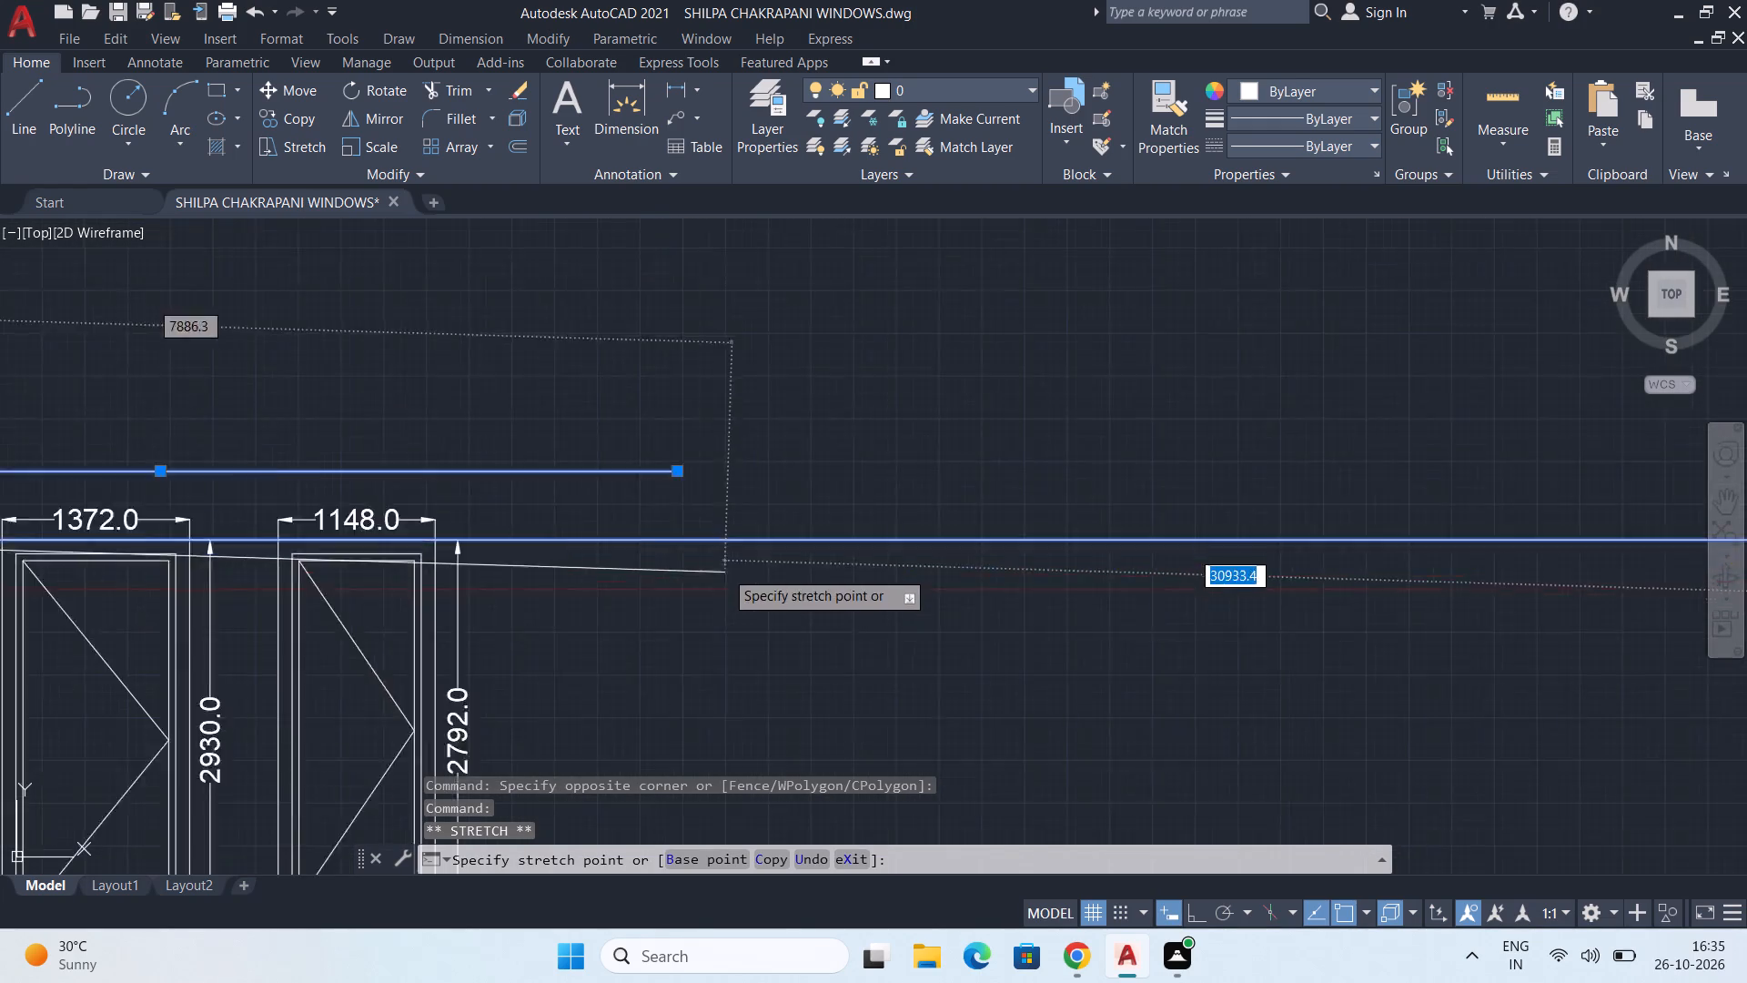
scroll(724, 570, "up", 1)
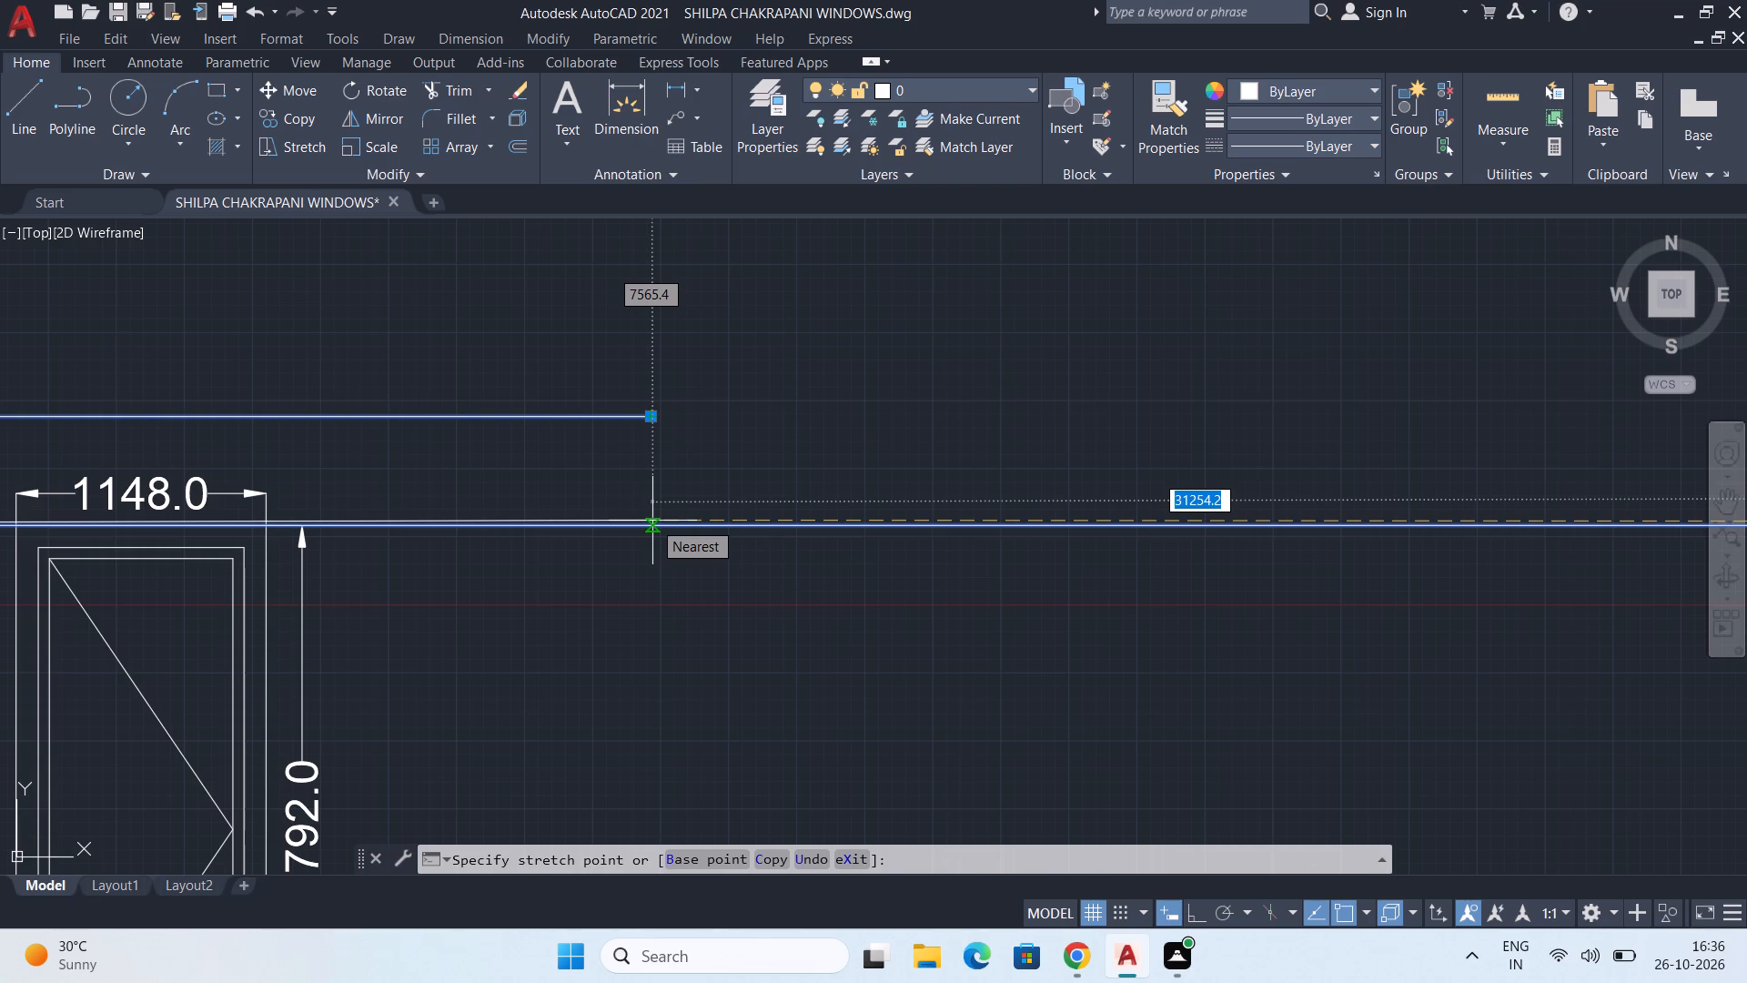
scroll(652, 521, "up", 1)
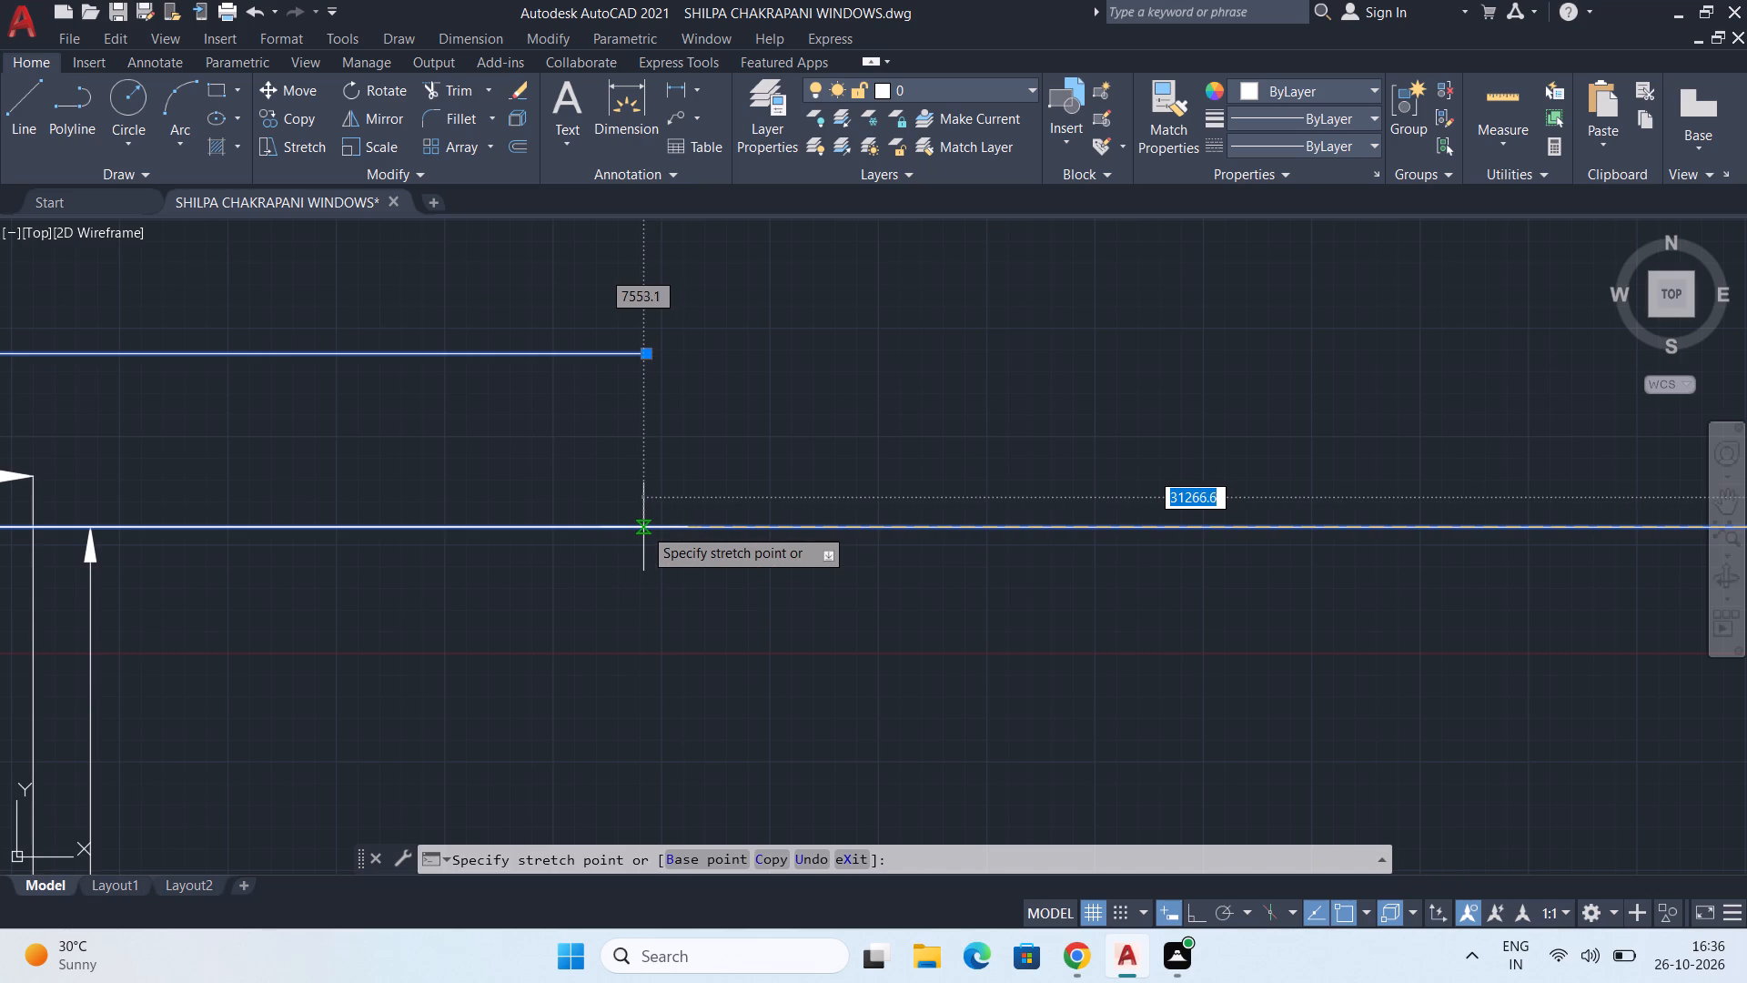
left_click(645, 527)
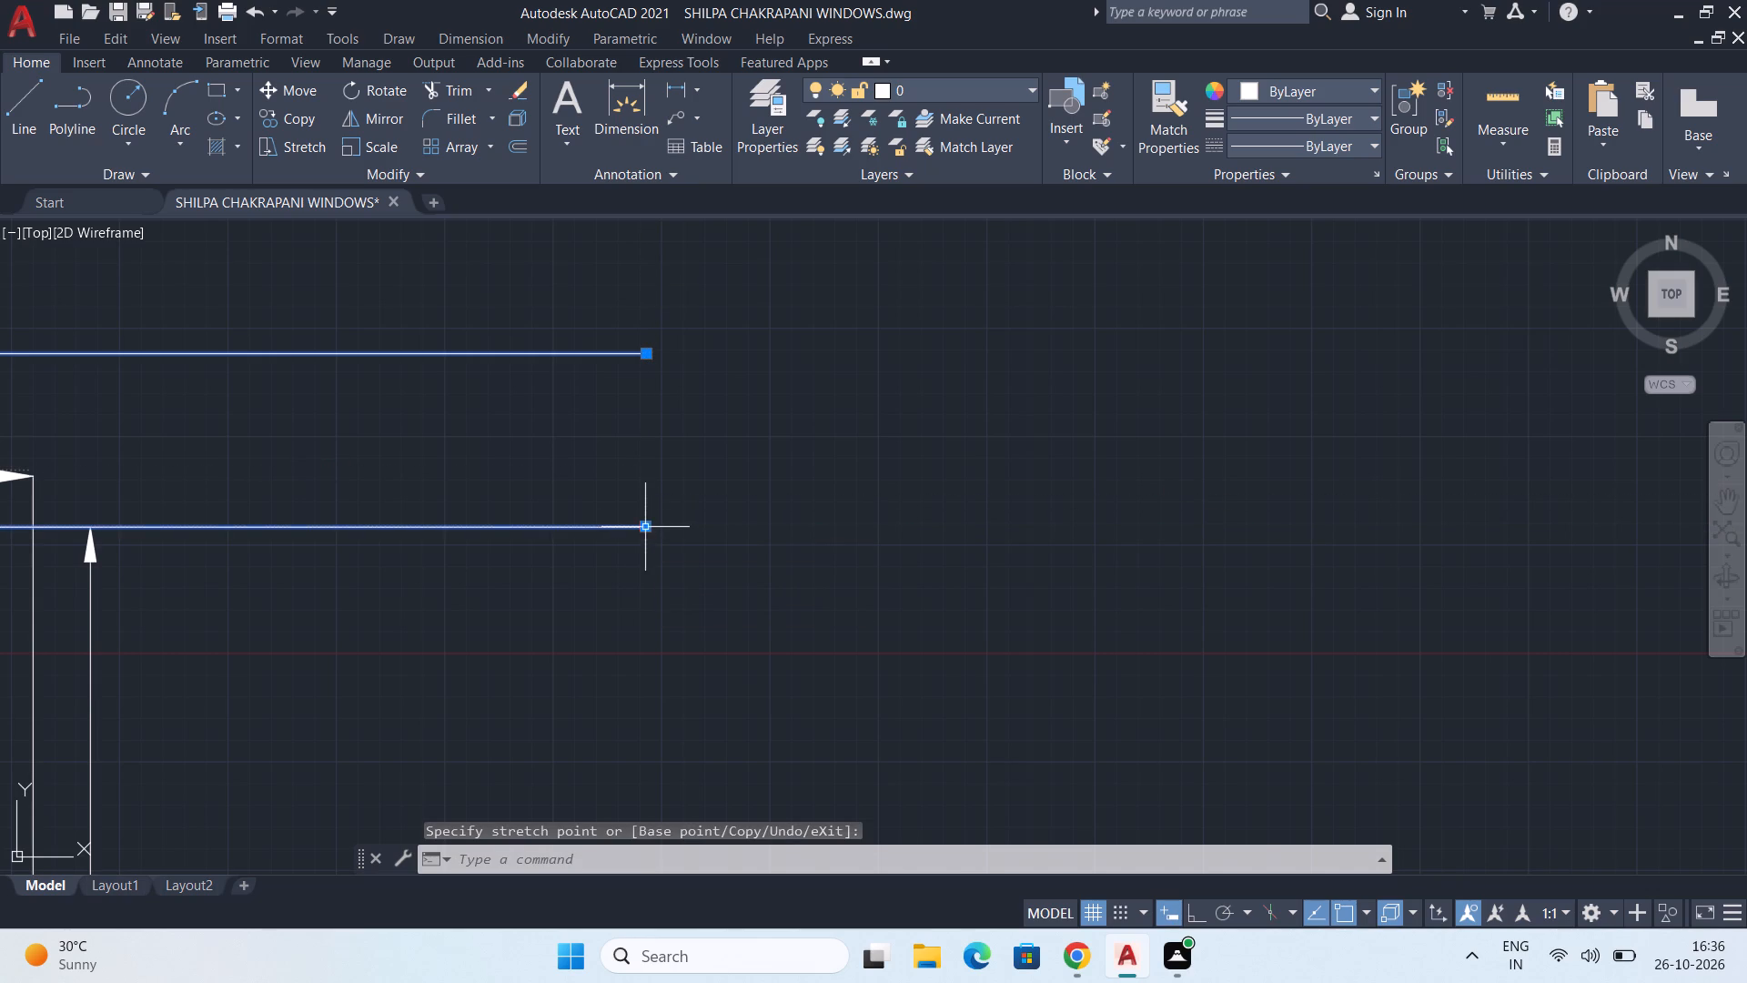
key("Escape")
Shorten the fourth row's upper alignment line to about 25878 long, ending just past the 2075-wide window.
scroll(677, 483, "down", 3)
scroll(744, 577, "down", 3)
middle_click_drag(739, 603, 750, 652)
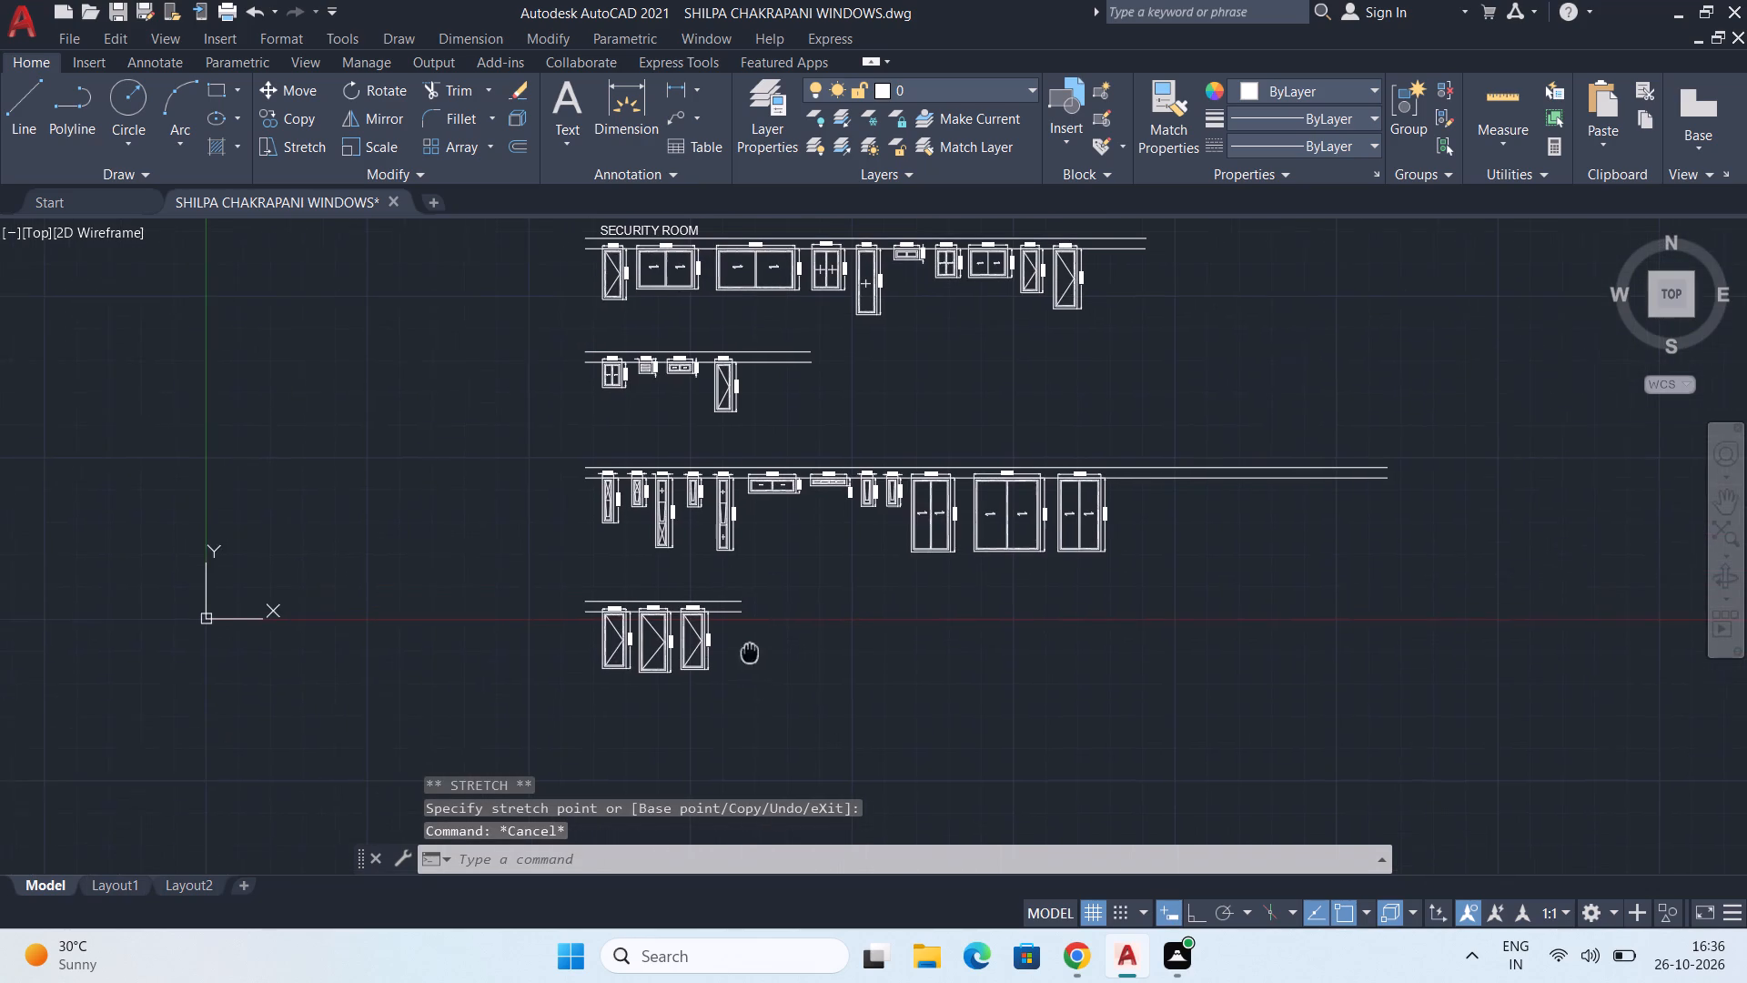
middle_click_drag(750, 652, 748, 652)
scroll(1127, 497, "up", 1)
scroll(1150, 504, "down", 3)
middle_click_drag(1167, 530, 1125, 567)
scroll(1129, 542, "up", 4)
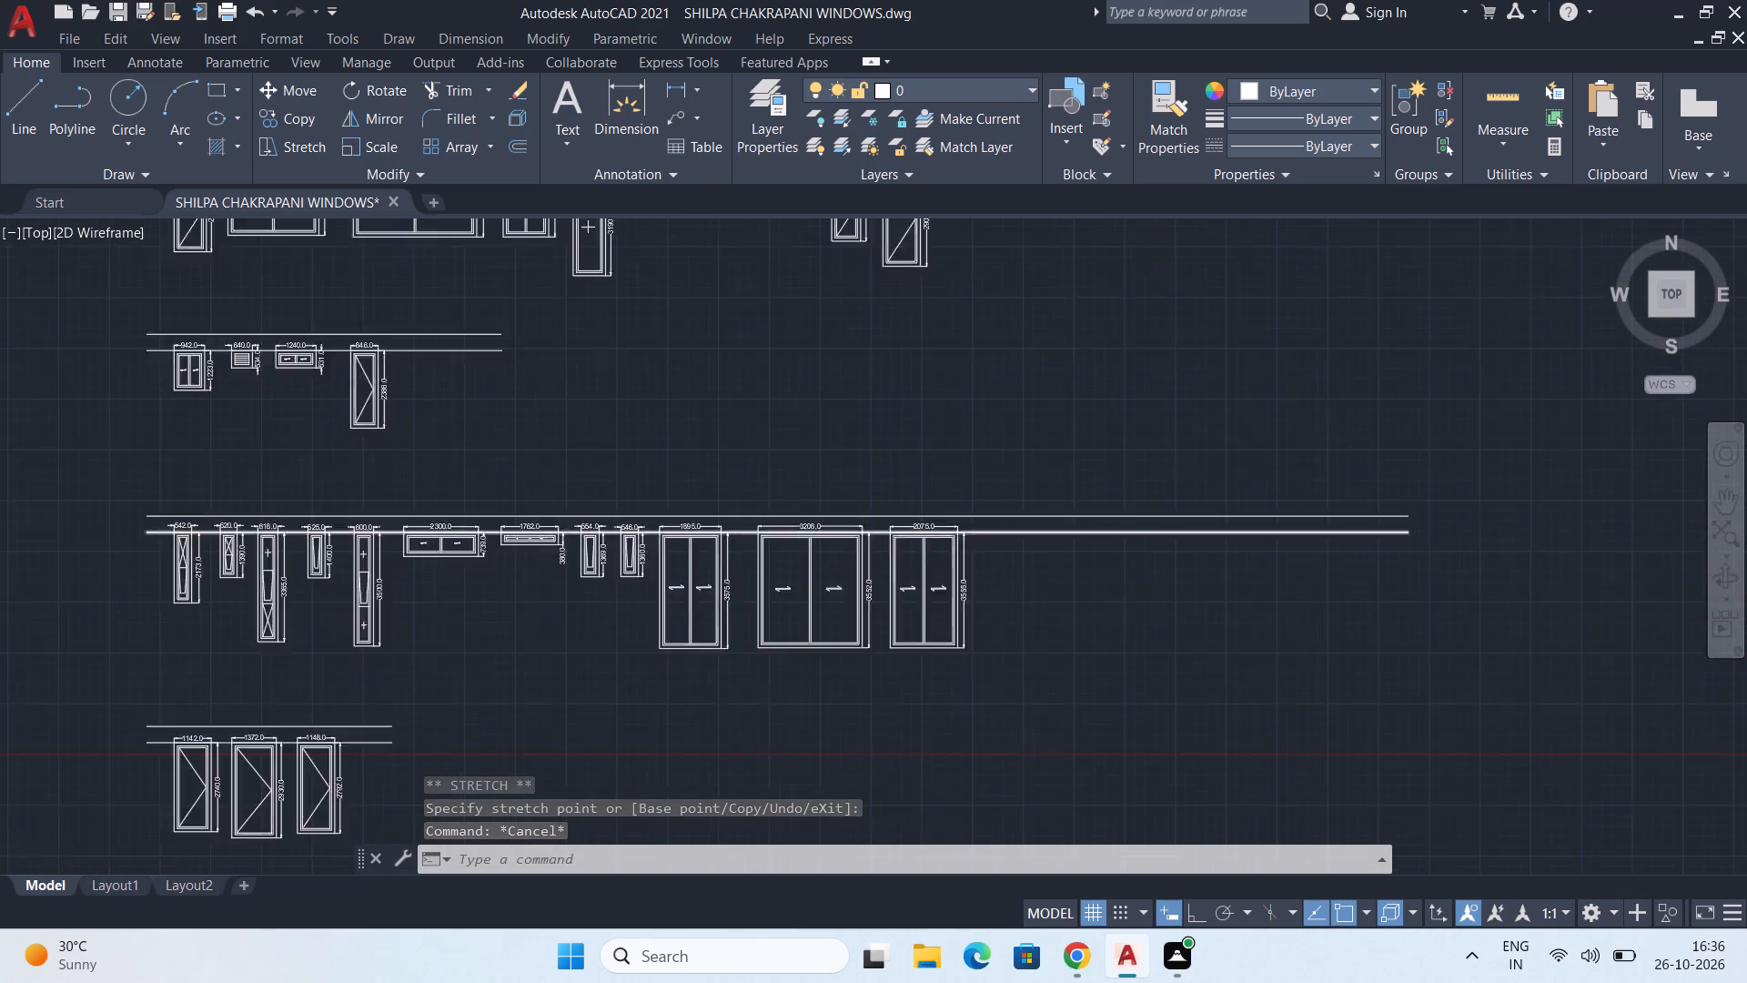
left_click(1126, 507)
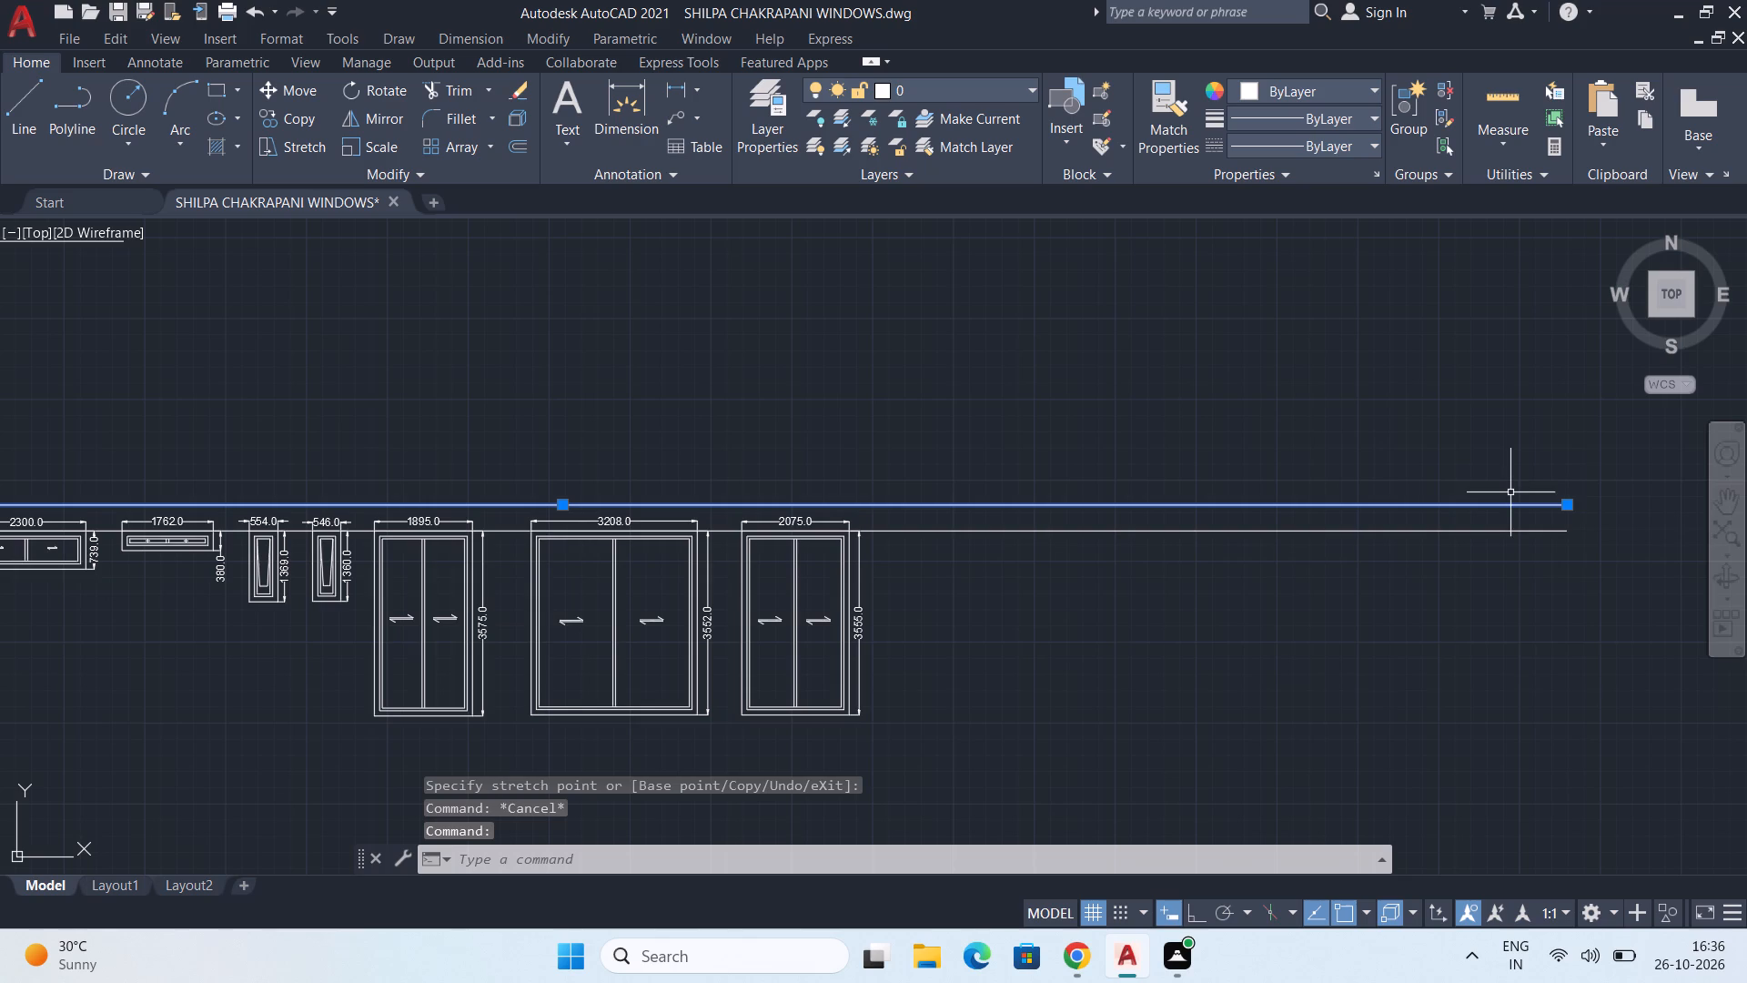
left_click(1564, 506)
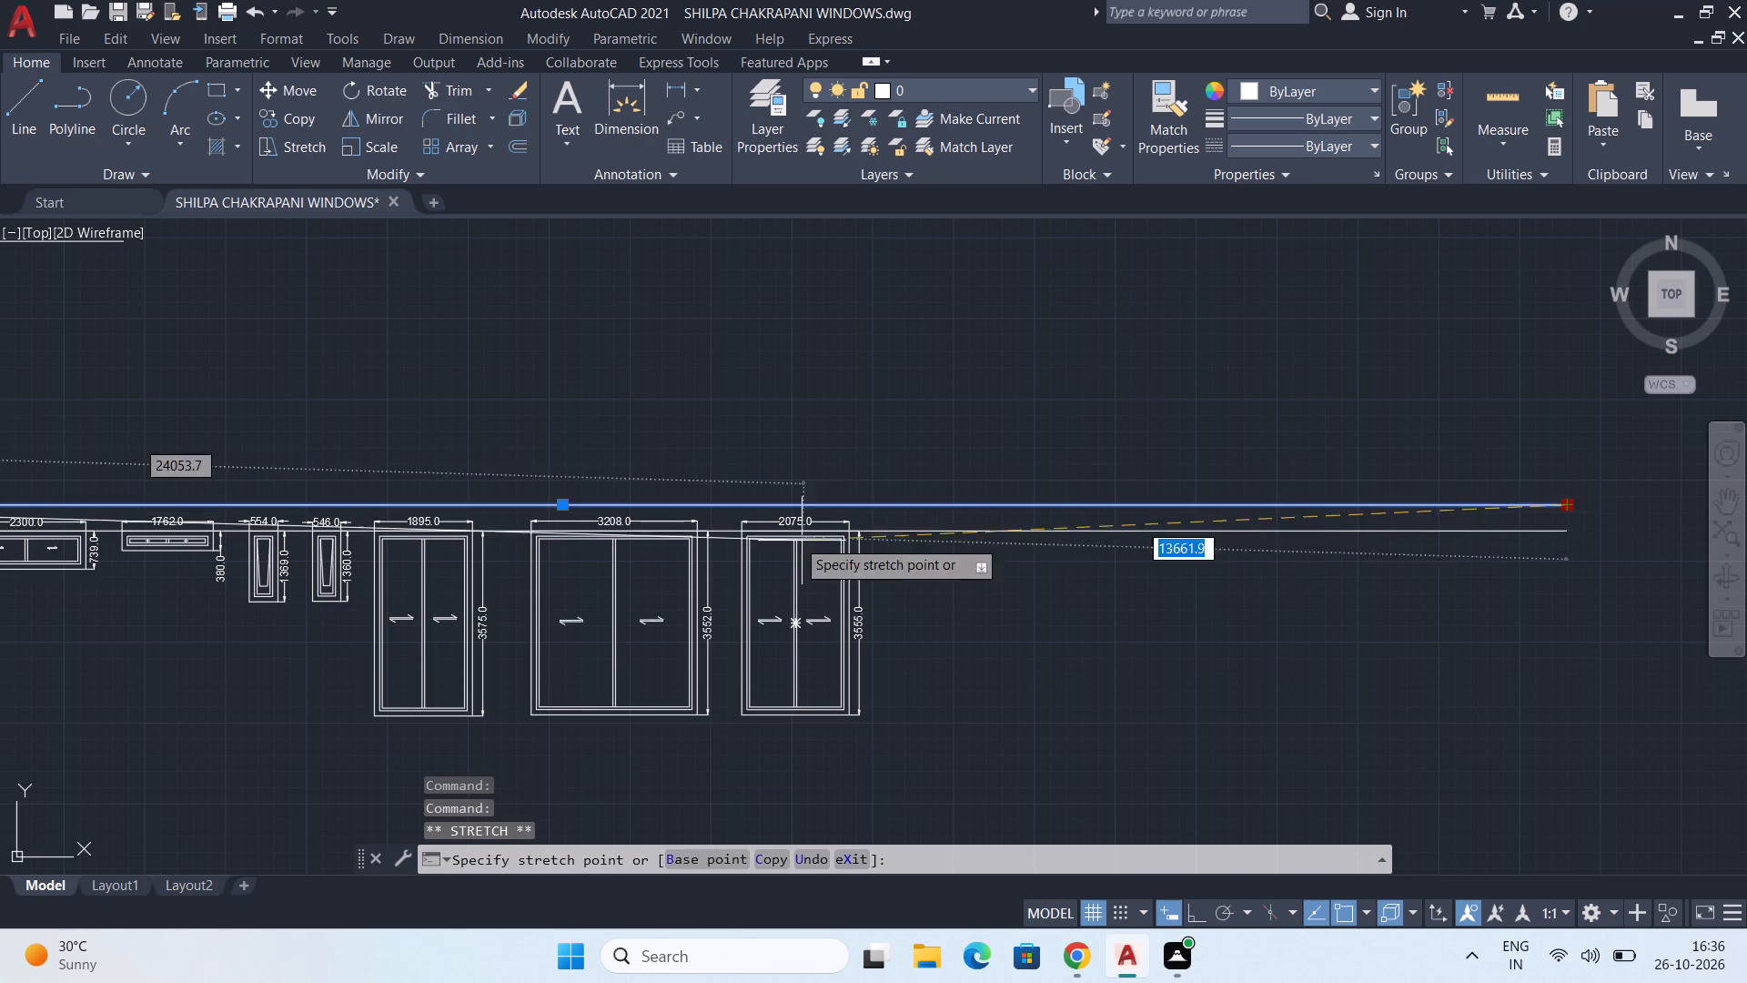
scroll(797, 512, "up", 2)
middle_click_drag(968, 498, 856, 454)
scroll(910, 453, "up", 1)
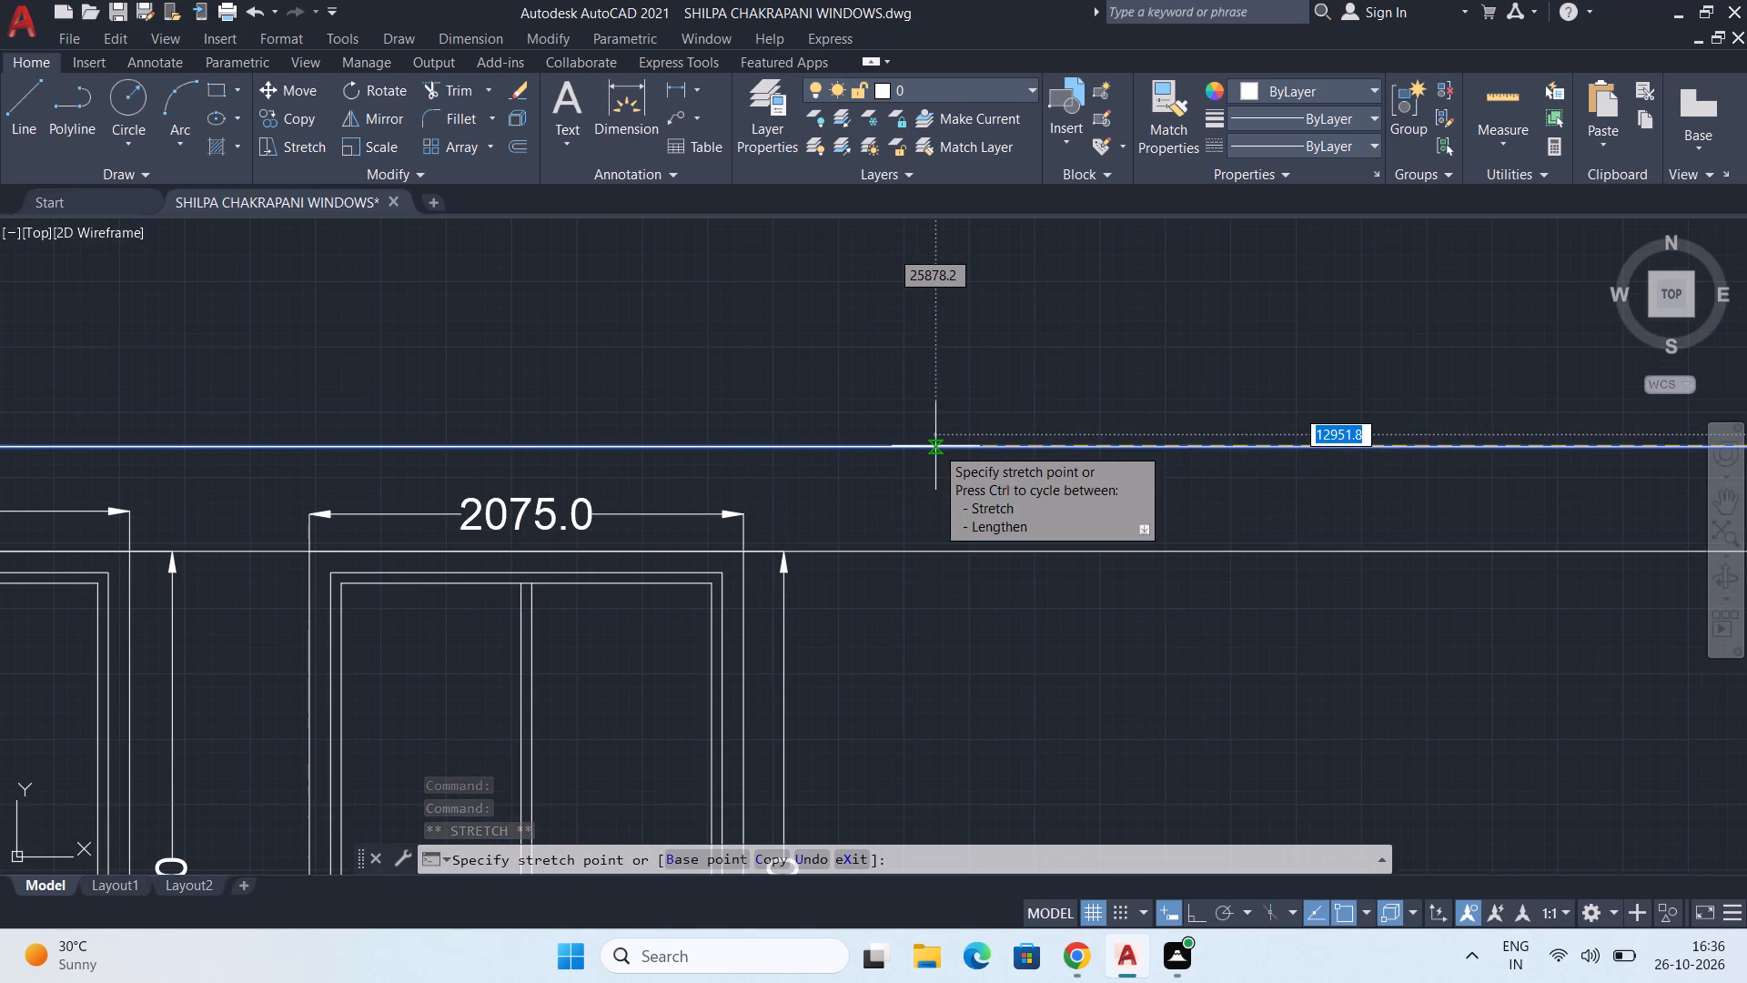
left_click(934, 446)
Shorten the fourth row's lower alignment line to about 25850 long, ending nearly level with the upper line.
scroll(986, 507, "down", 2)
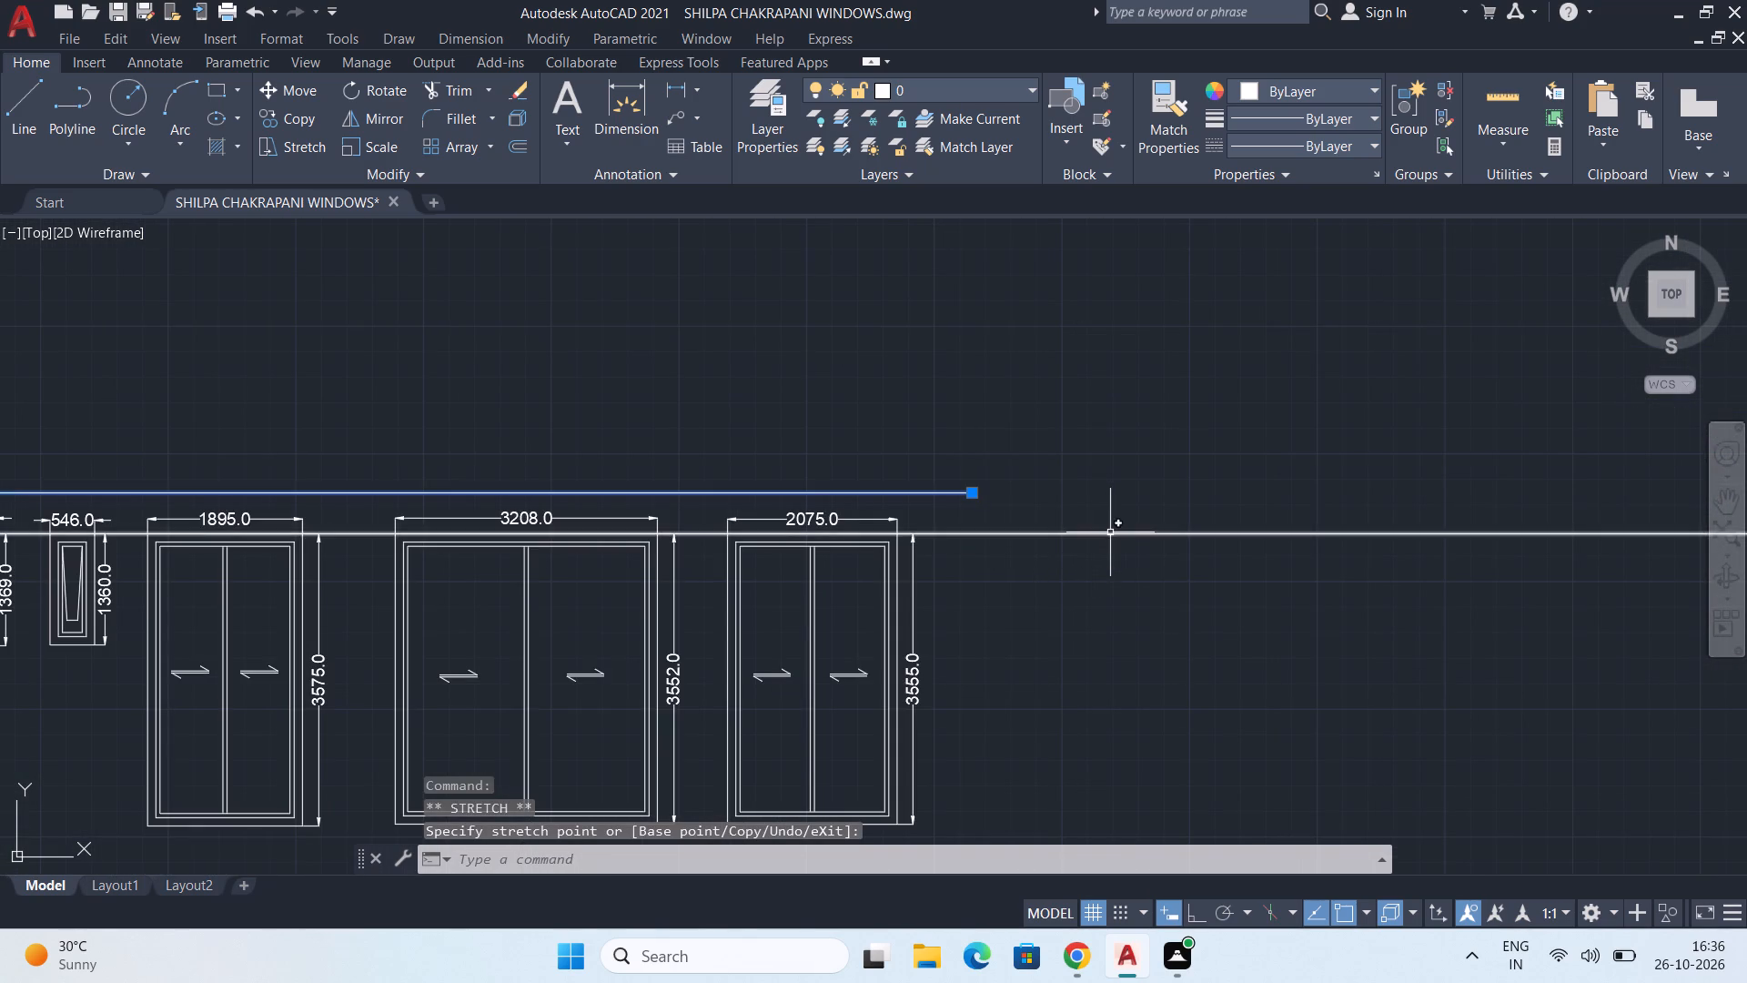
left_click(1110, 532)
scroll(1156, 541, "down", 2)
middle_click_drag(1302, 583, 1203, 598)
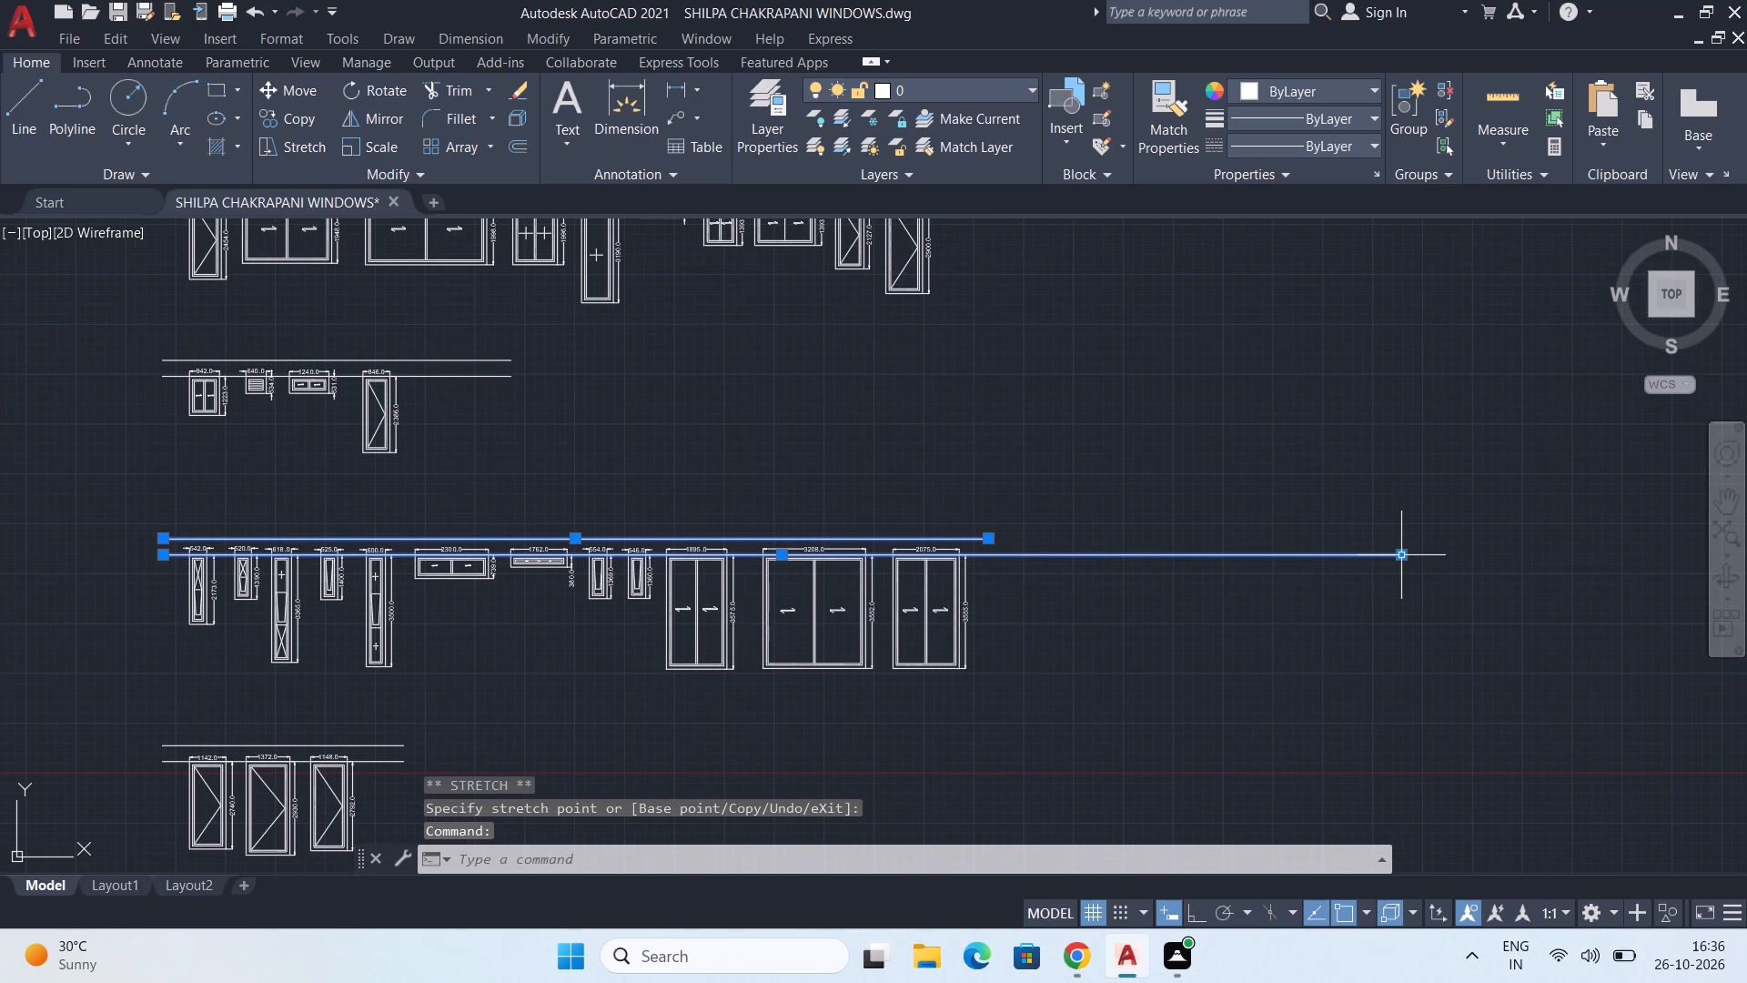
left_click(1403, 554)
scroll(984, 562, "up", 4)
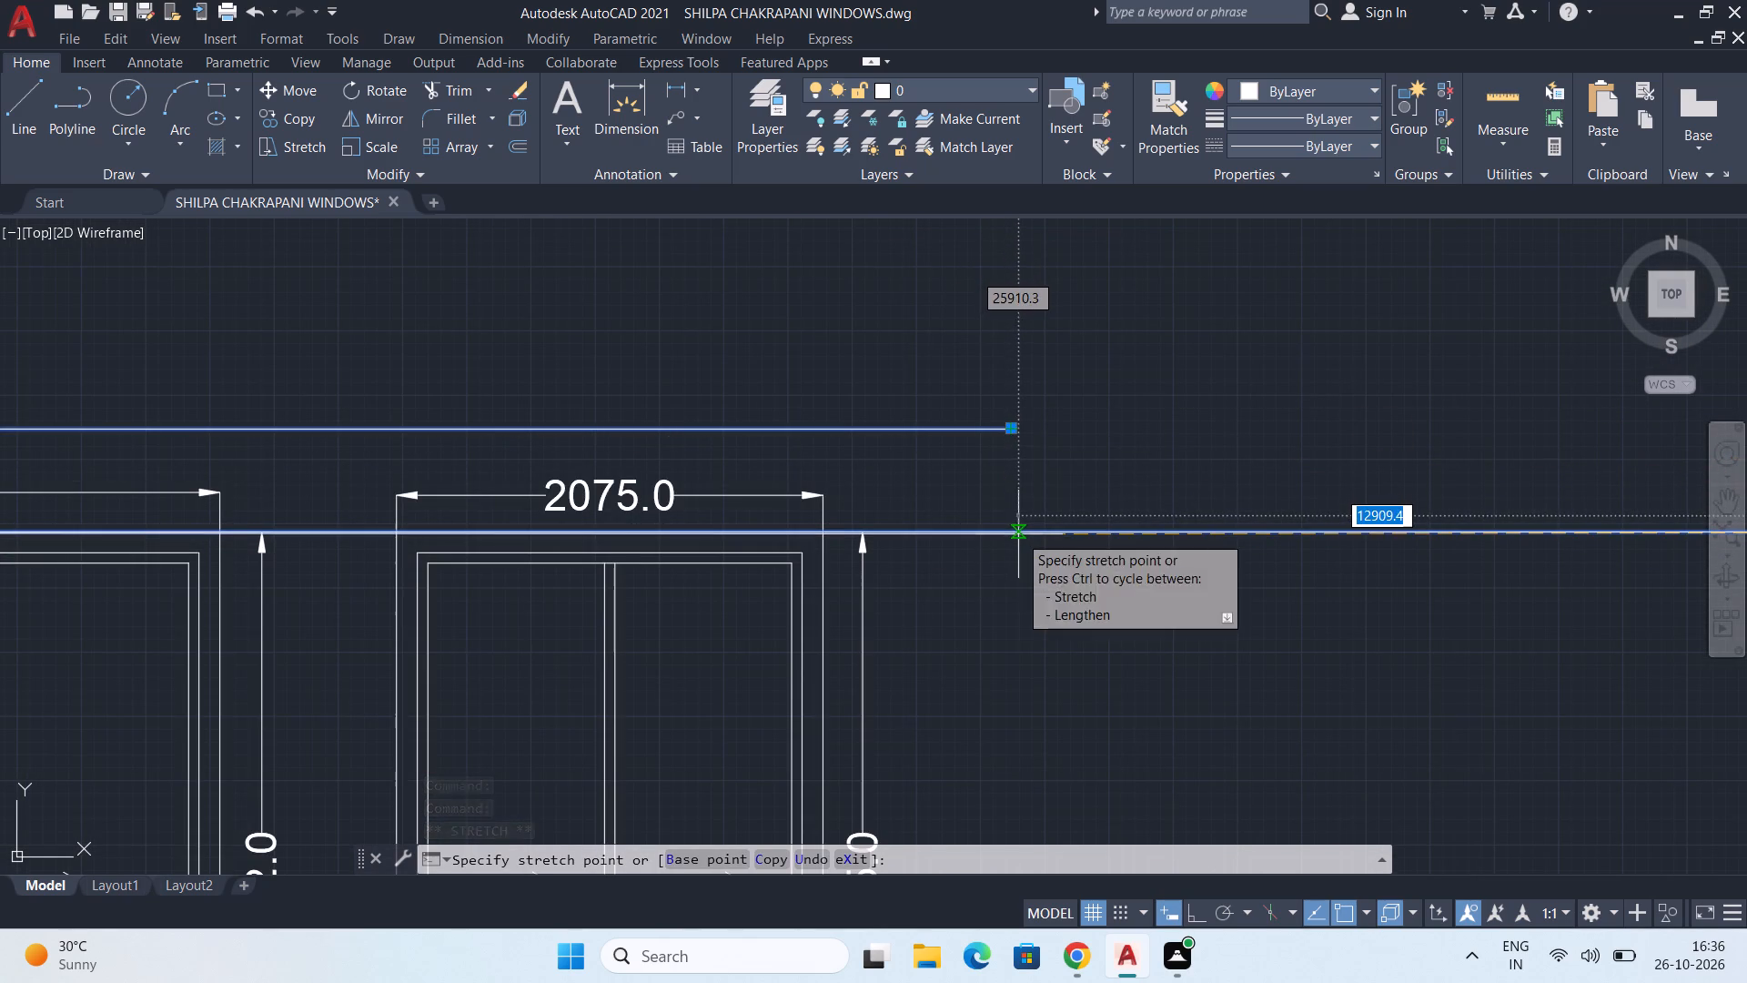
scroll(1015, 534, "up", 1)
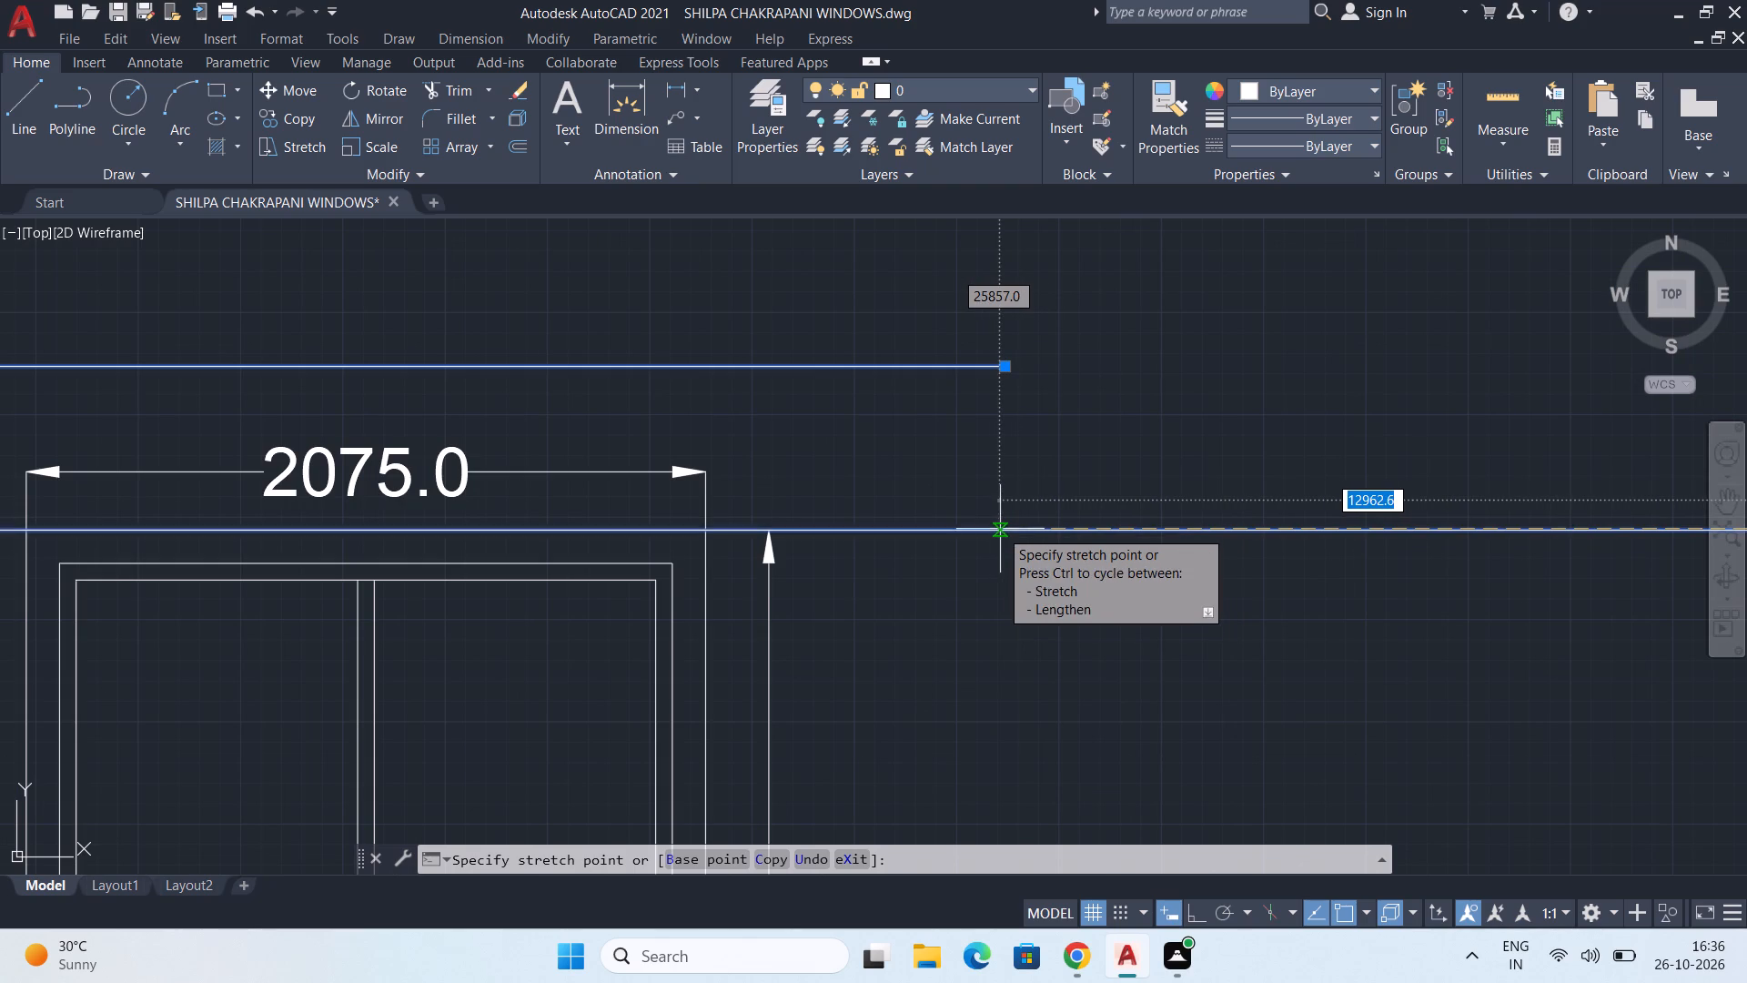
left_click(997, 531)
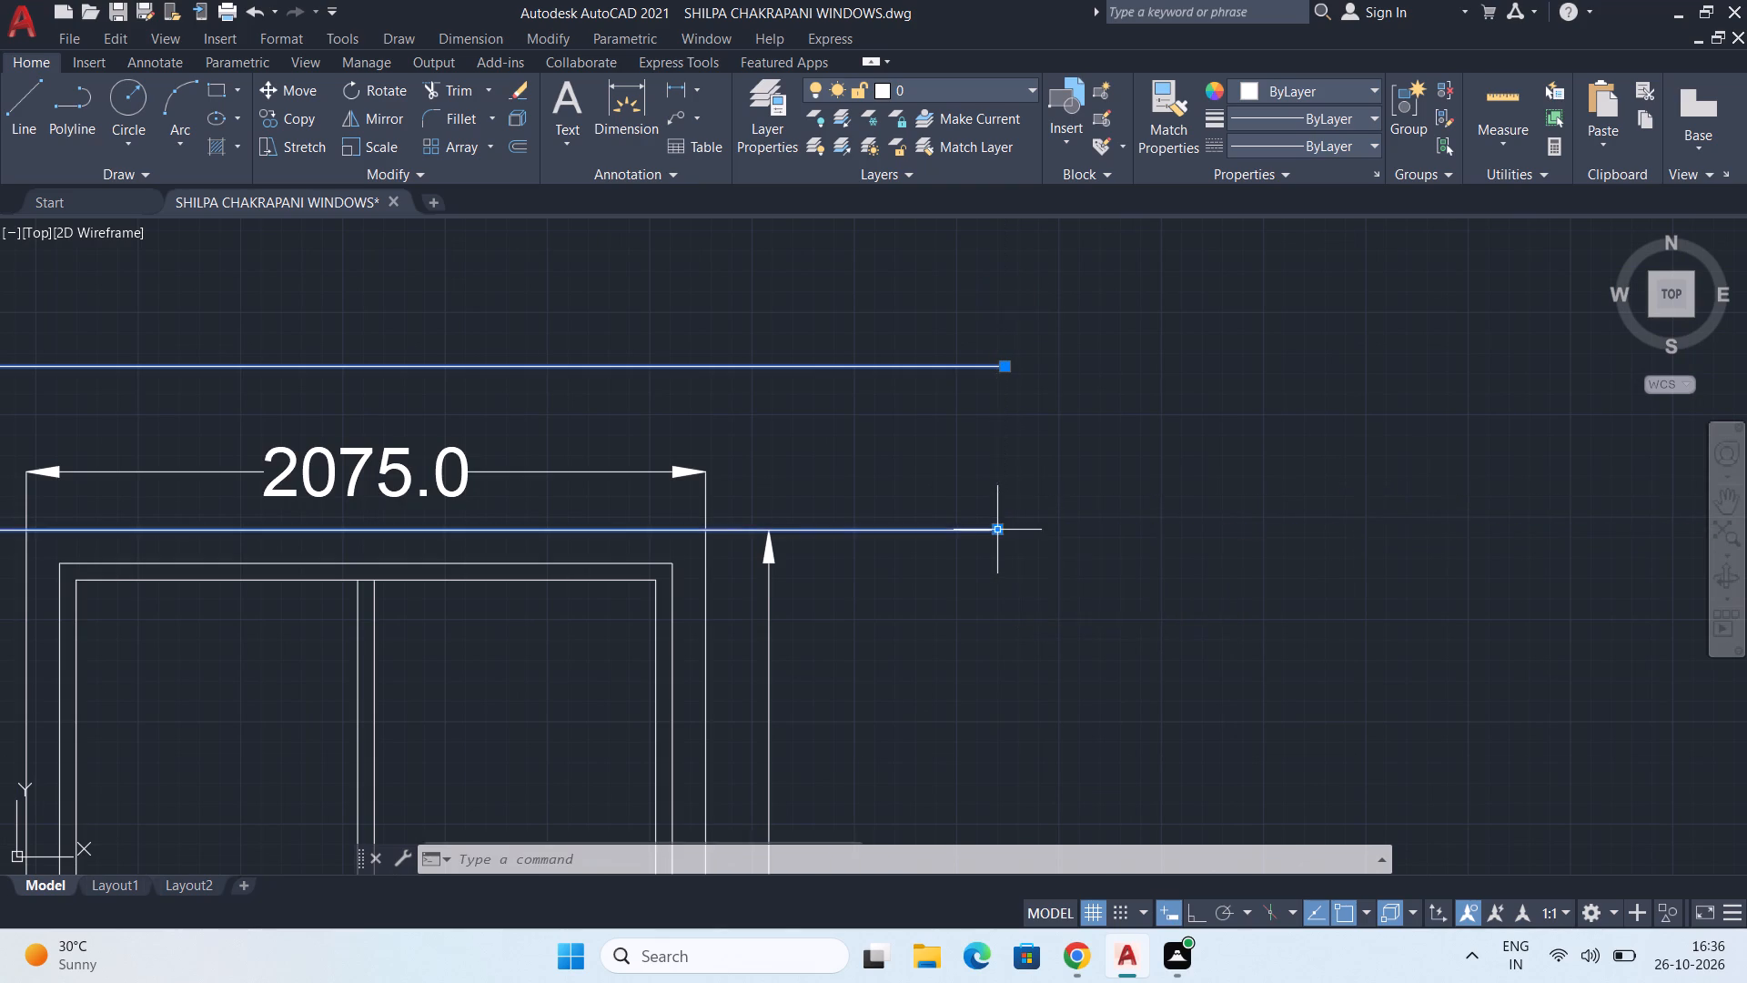
scroll(1005, 518, "down", 3)
key("Escape")
Copy the SECURITY ROOM label straight down with Ortho on, placing it just above the third row's upper alignment line.
scroll(1005, 514, "down", 3)
scroll(783, 593, "down", 2)
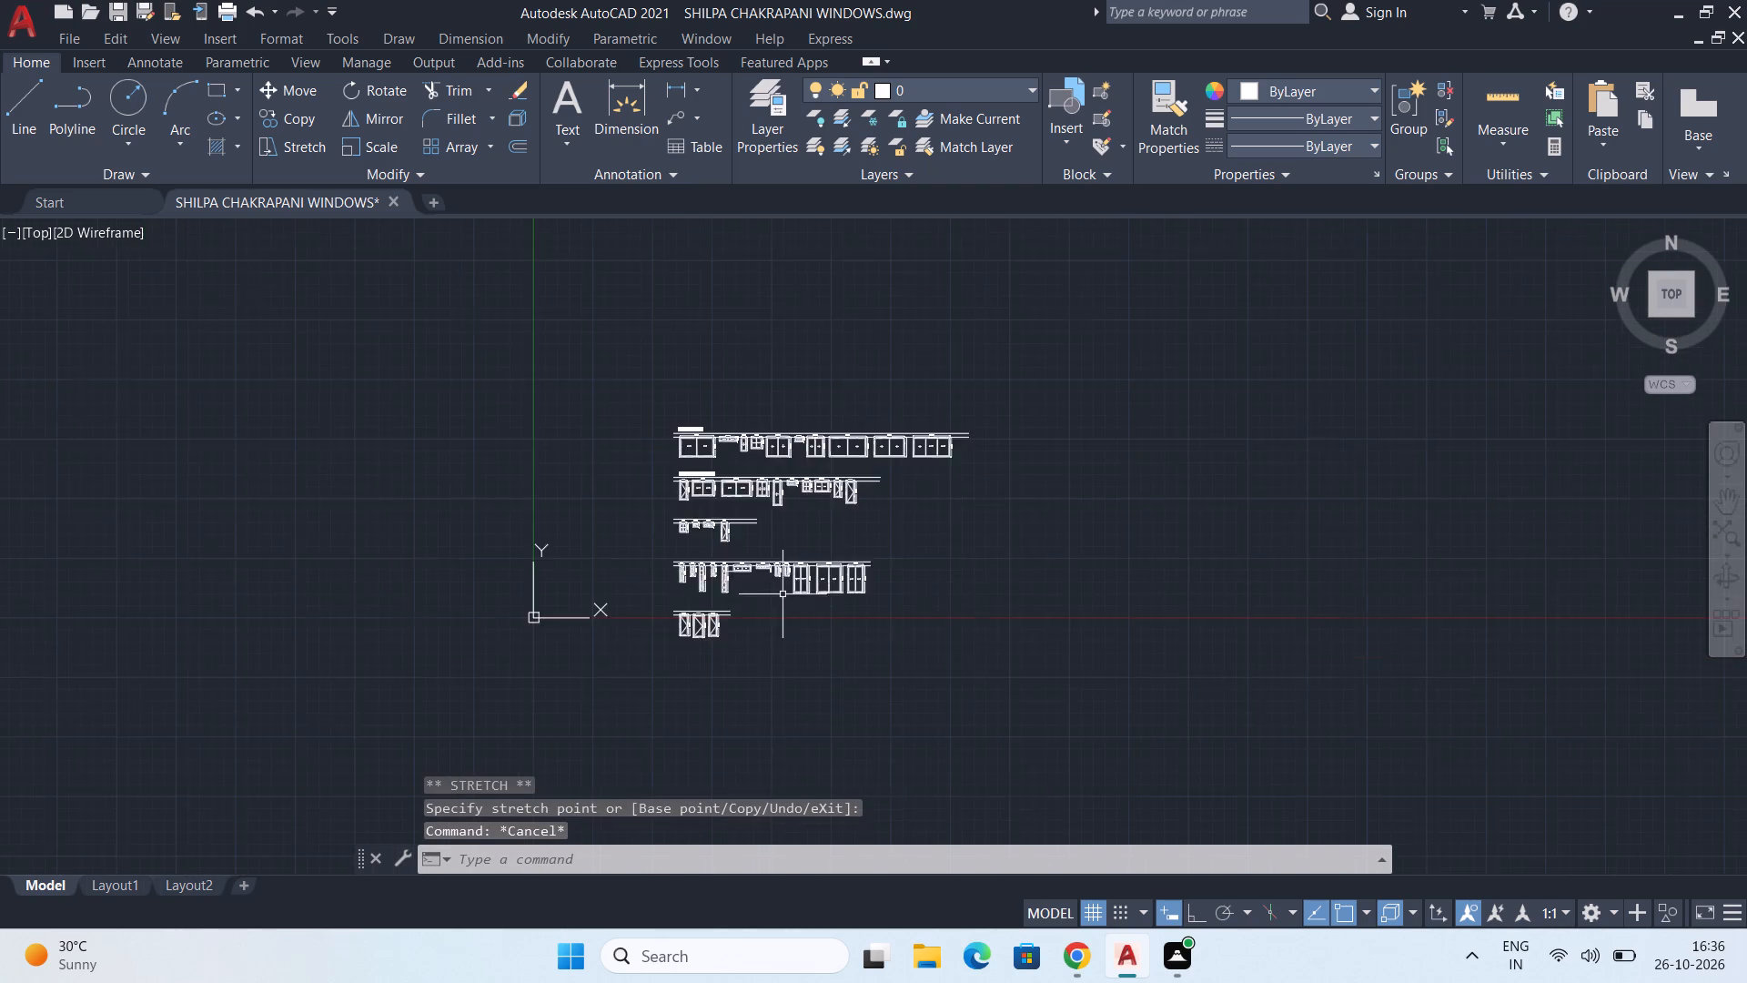
middle_click_drag(782, 589, 797, 673)
scroll(762, 541, "up", 2)
middle_click_drag(690, 678, 719, 532)
scroll(680, 477, "up", 2)
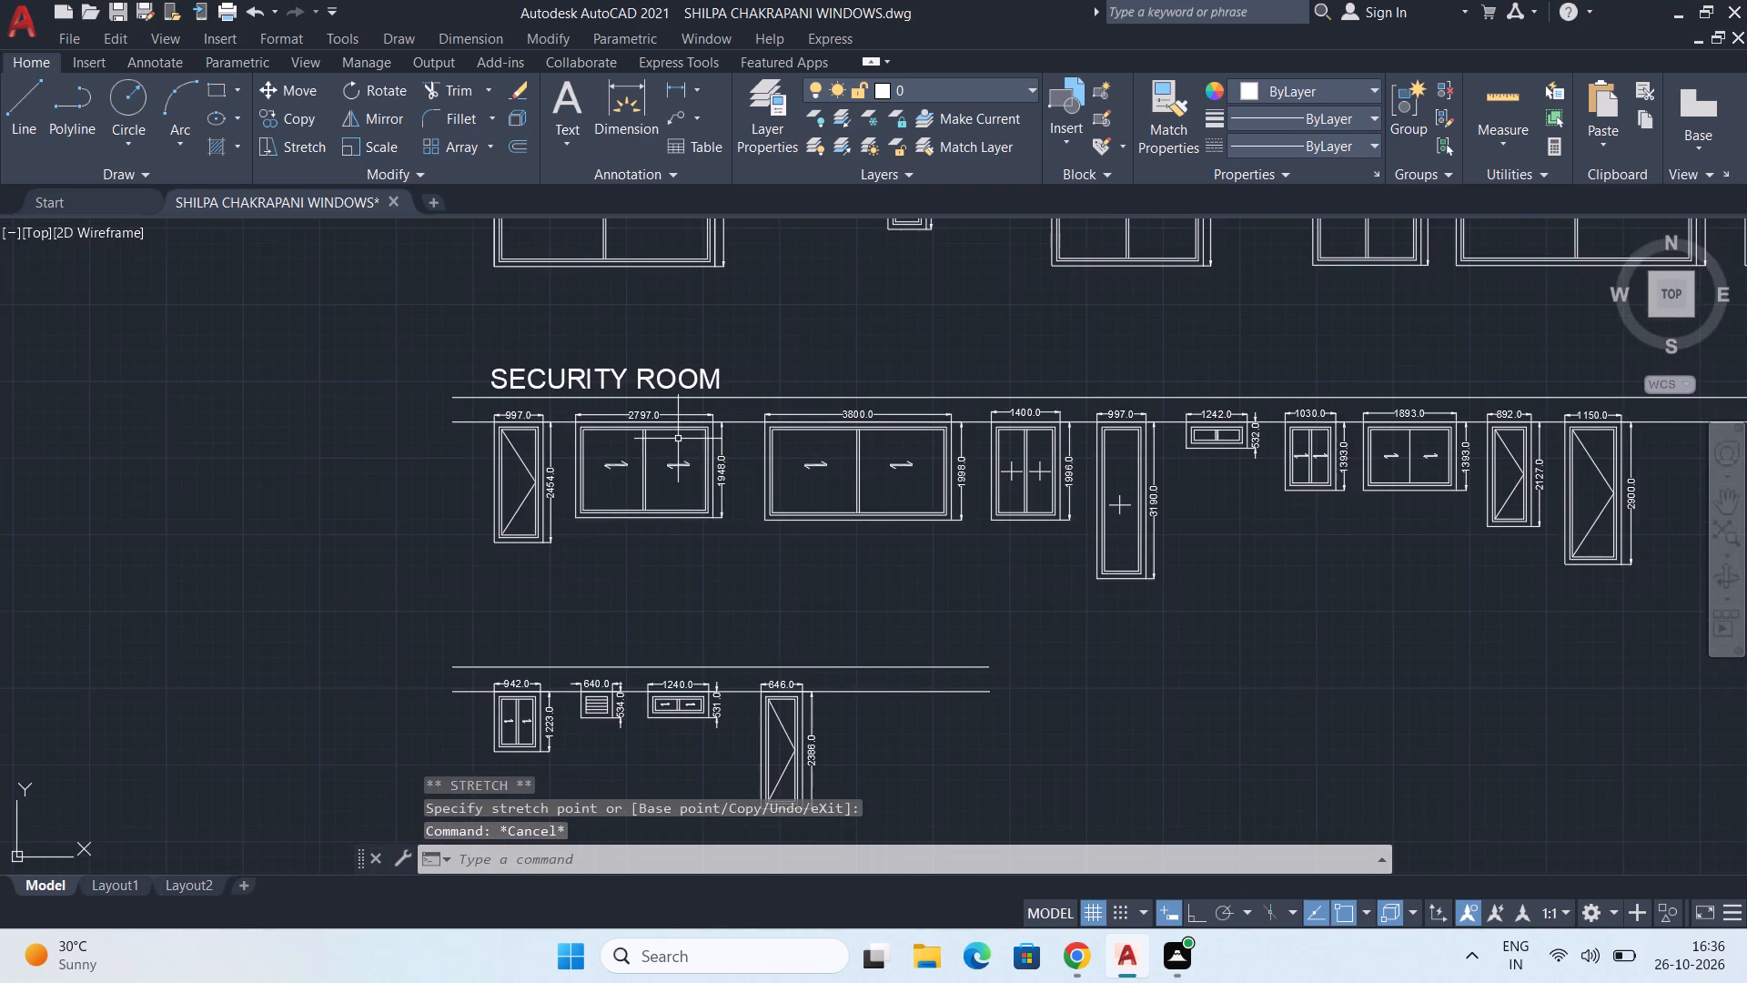
middle_click_drag(678, 440, 692, 497)
scroll(668, 450, "down", 2)
middle_click_drag(681, 472, 702, 447)
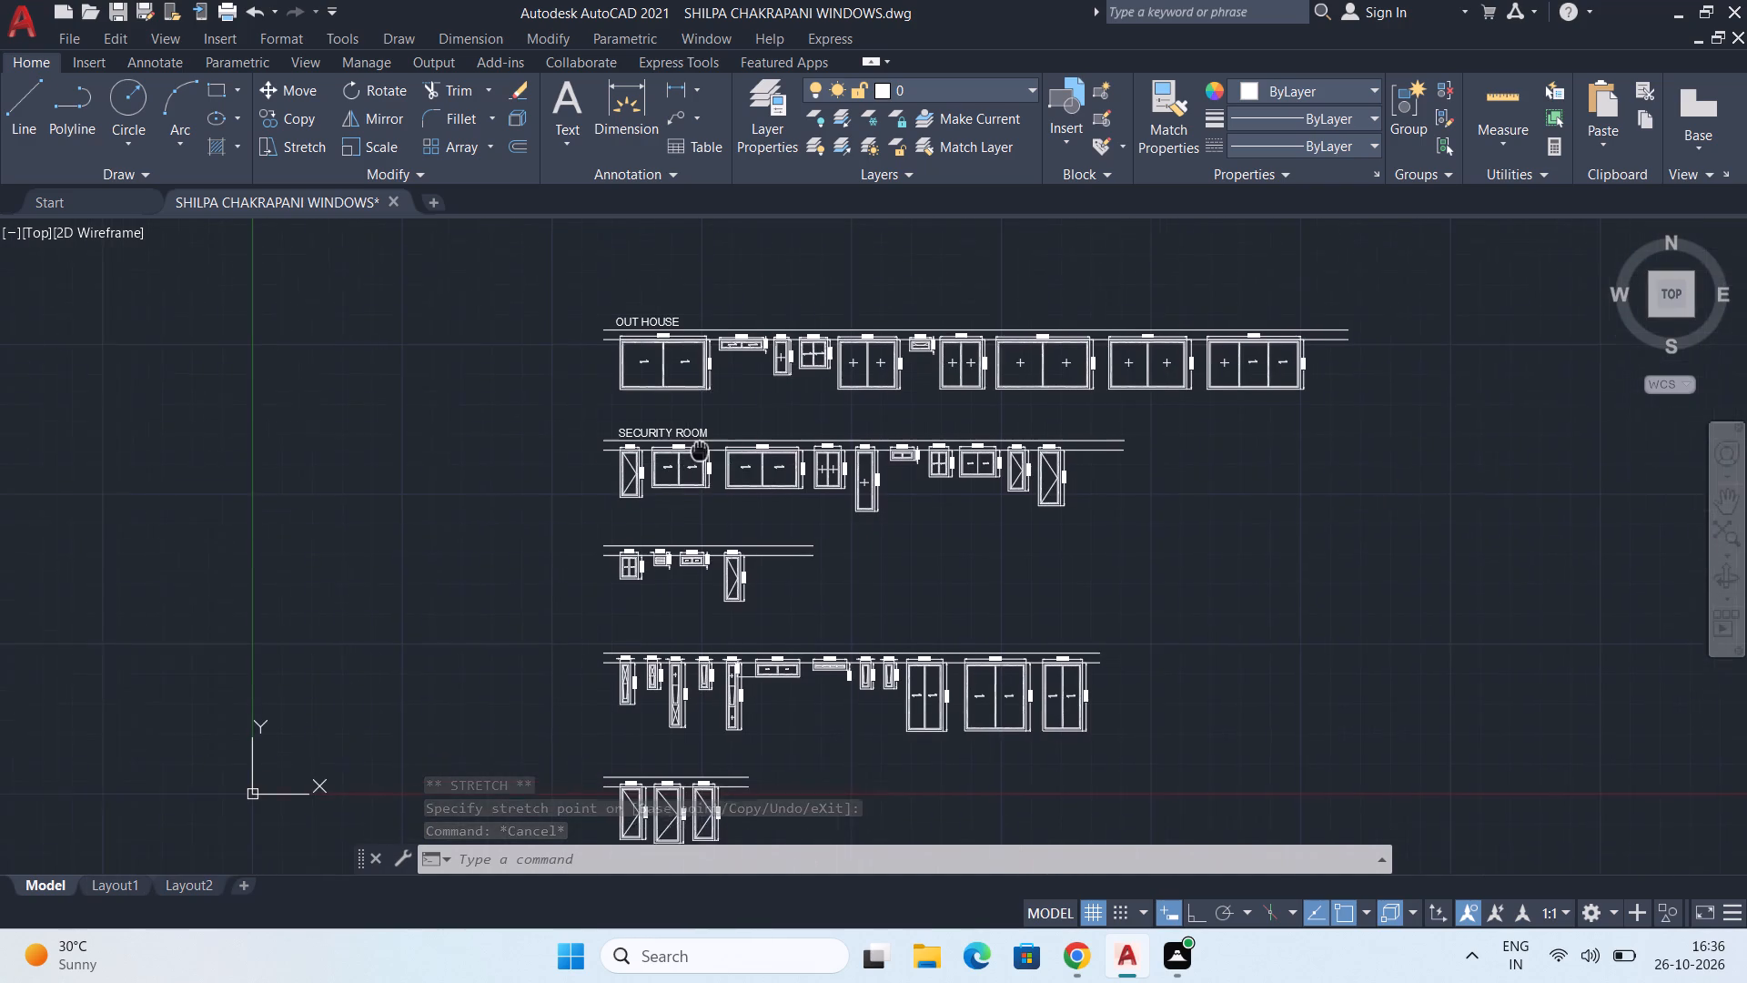
middle_click_drag(702, 447, 697, 472)
scroll(677, 440, "up", 3)
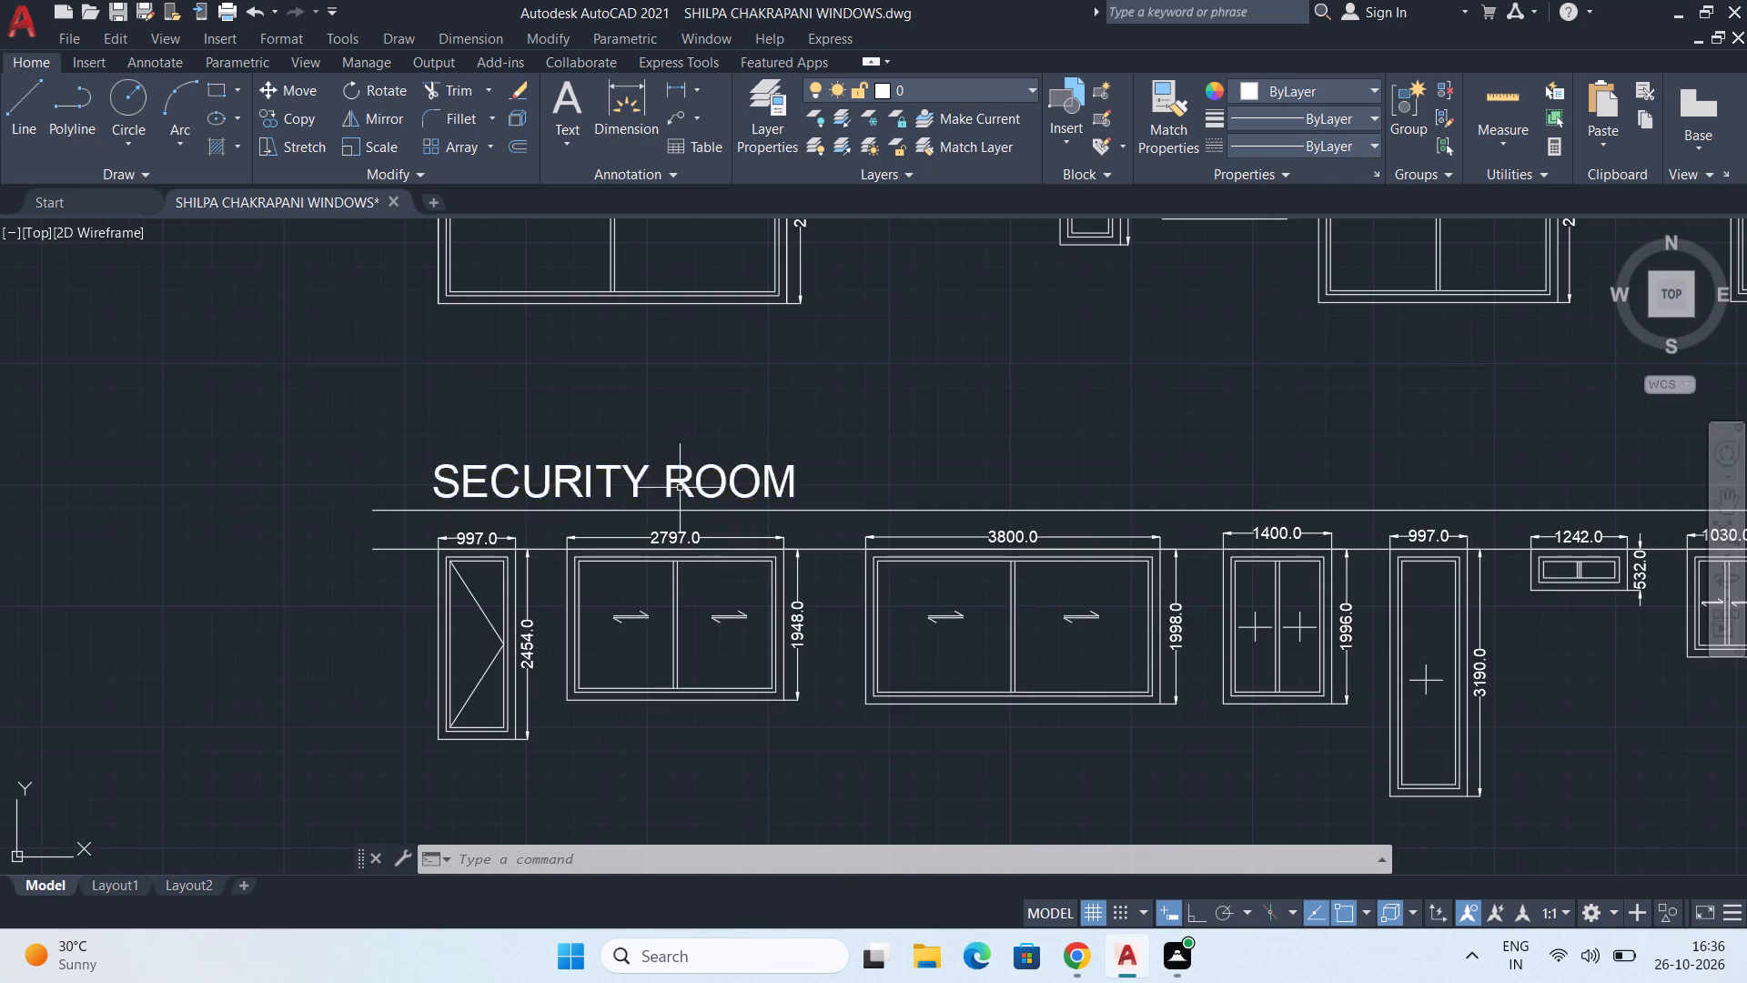
left_click(680, 488)
middle_click_drag(784, 542, 763, 473)
key("c")
key("o")
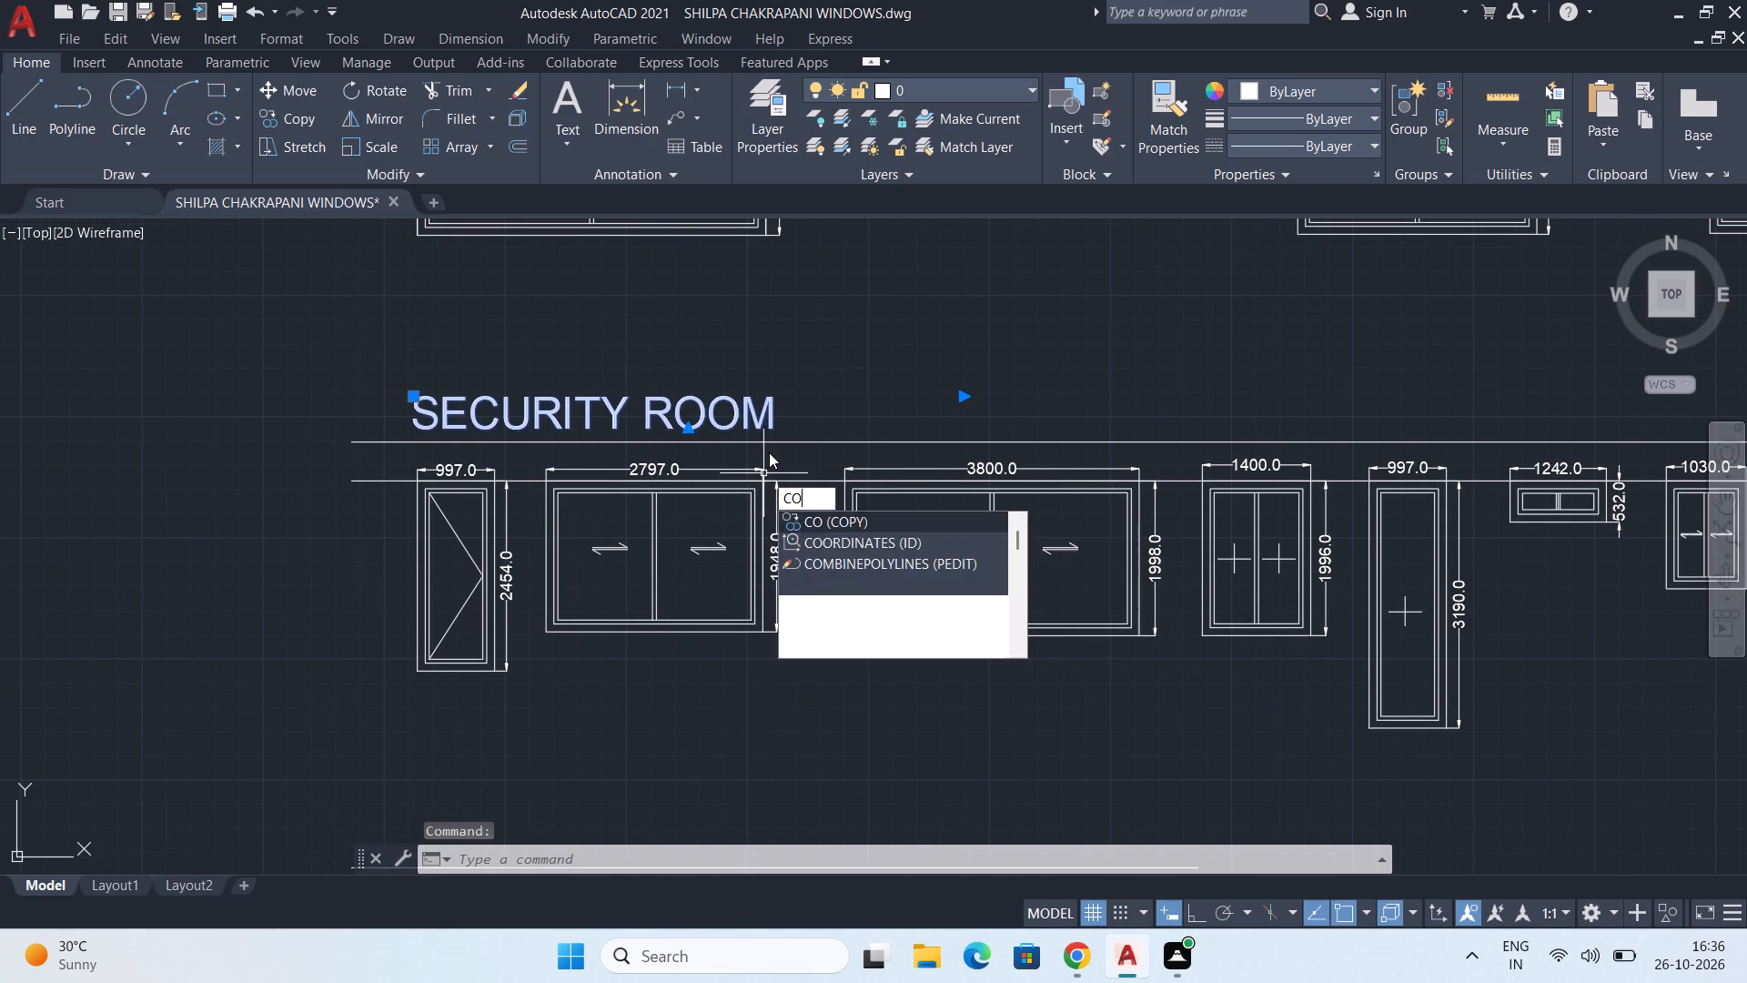
key("Return")
left_click(595, 412)
middle_click_drag(570, 699, 617, 454)
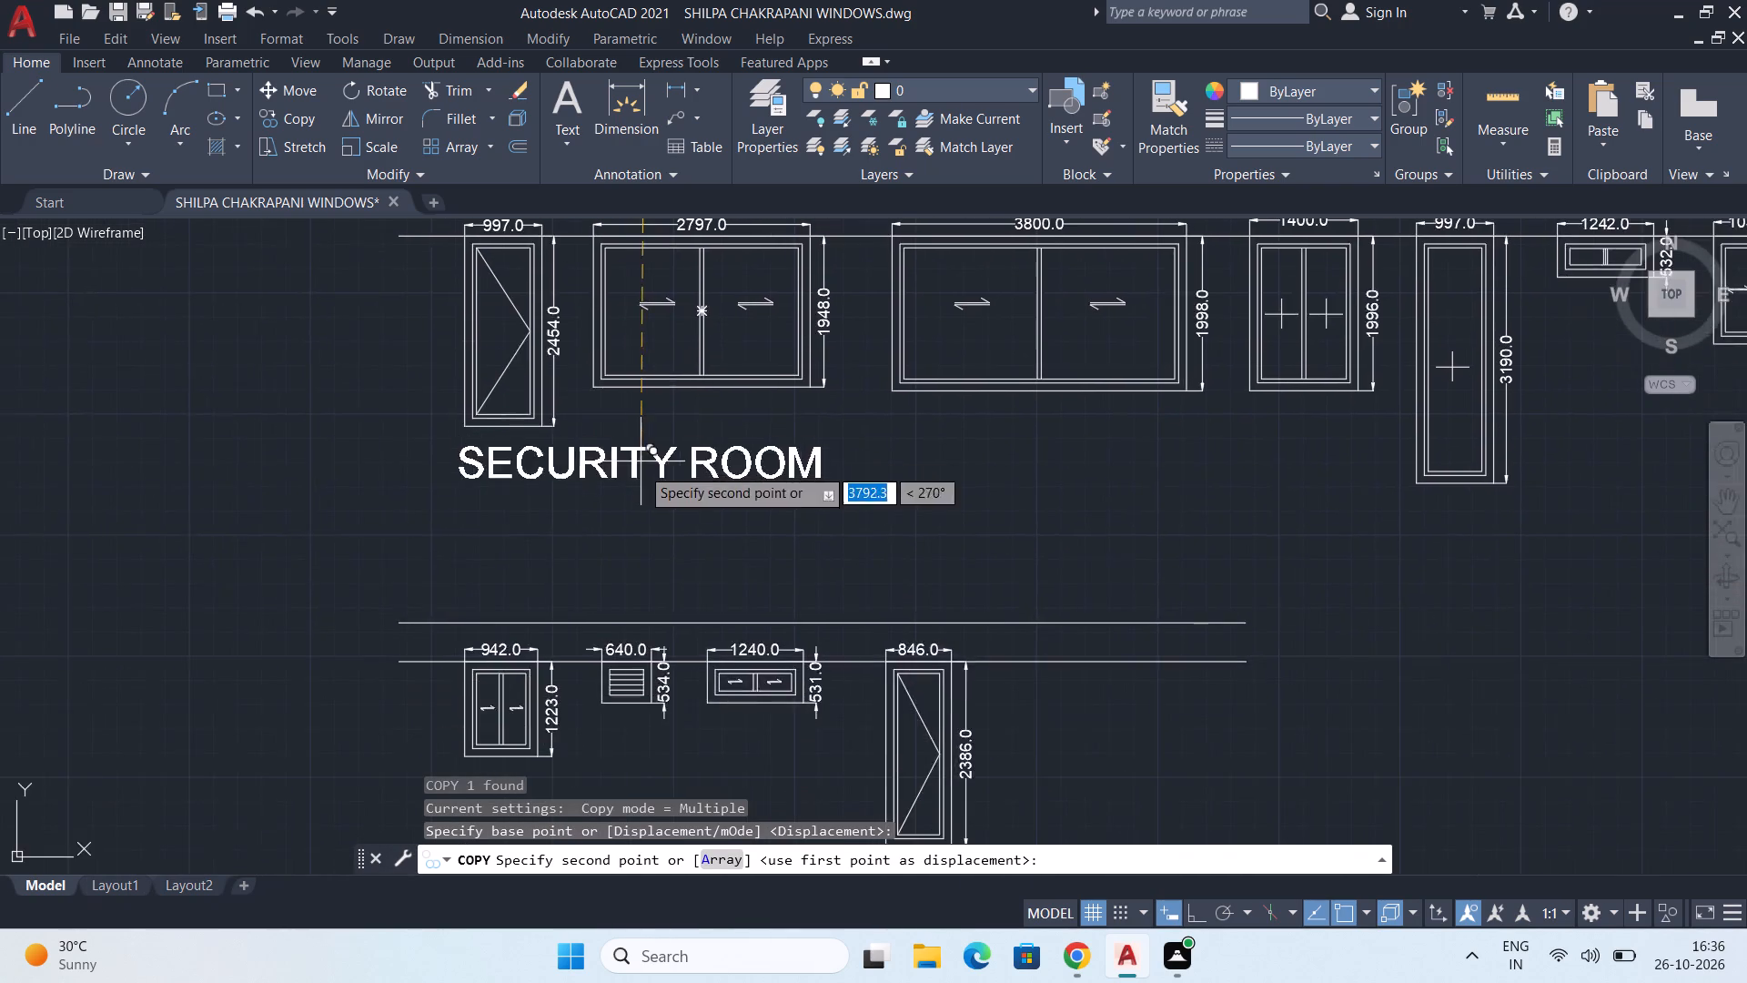
scroll(641, 496, "up", 2)
scroll(594, 589, "down", 2)
middle_click_drag(602, 585, 642, 522)
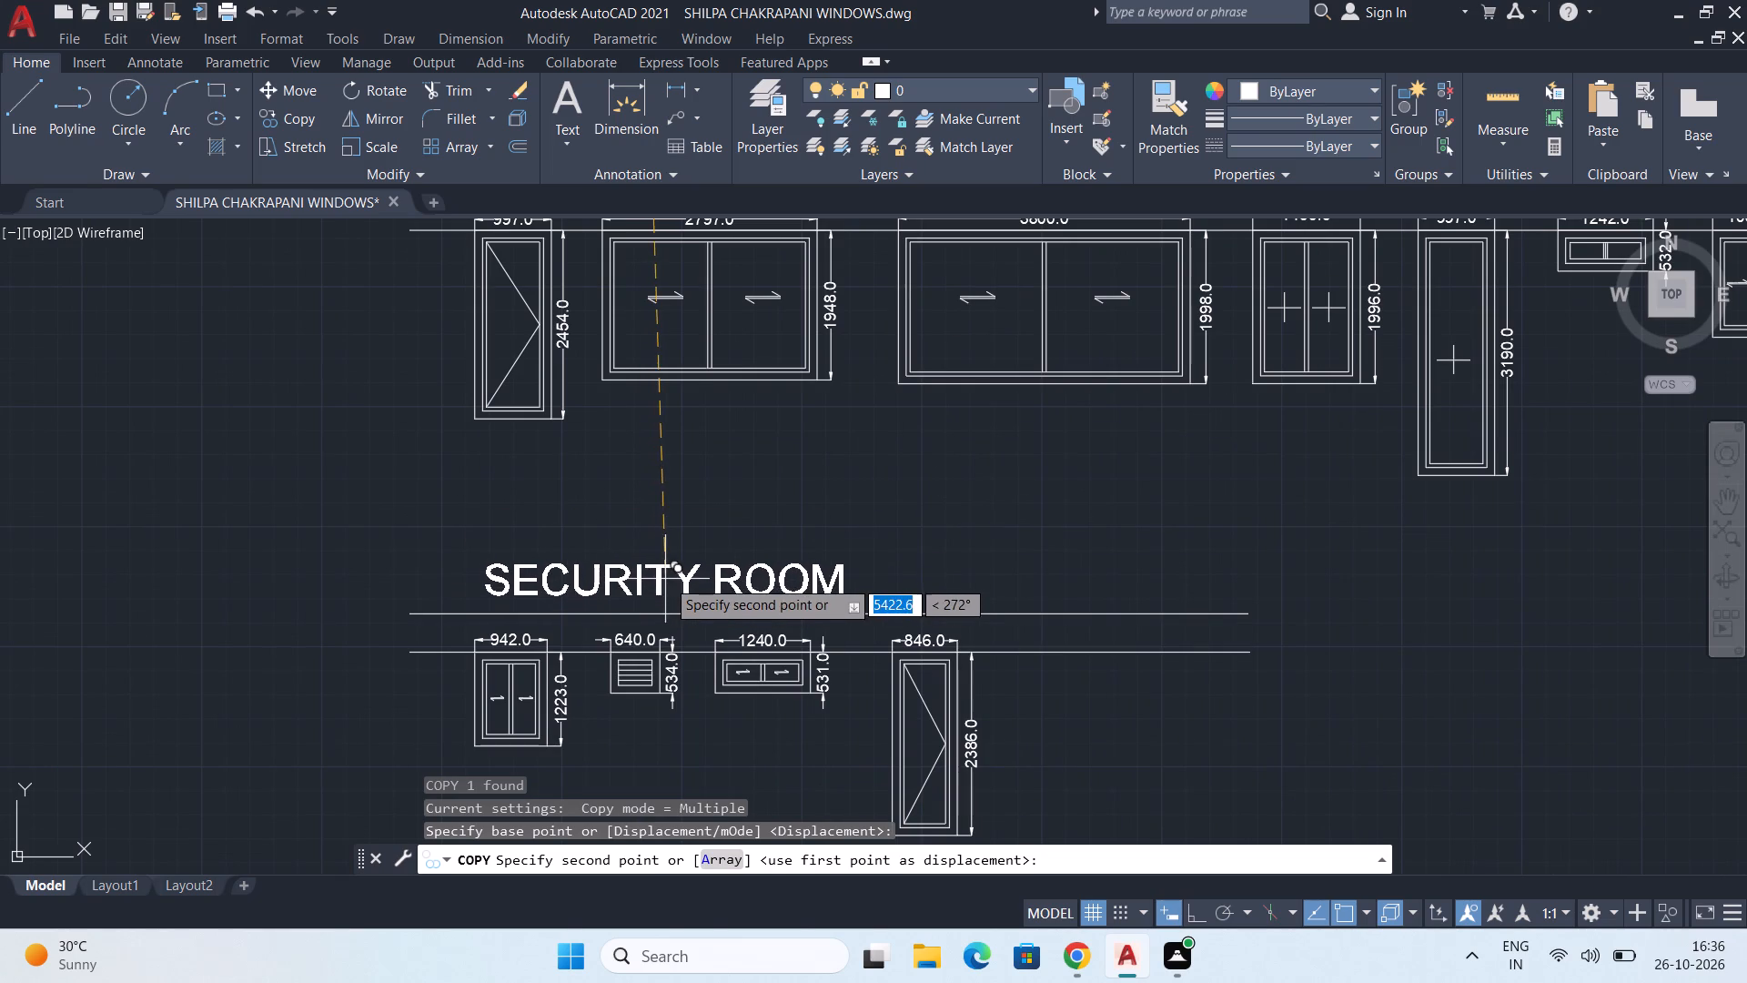
key("F8")
scroll(645, 571, "up", 1)
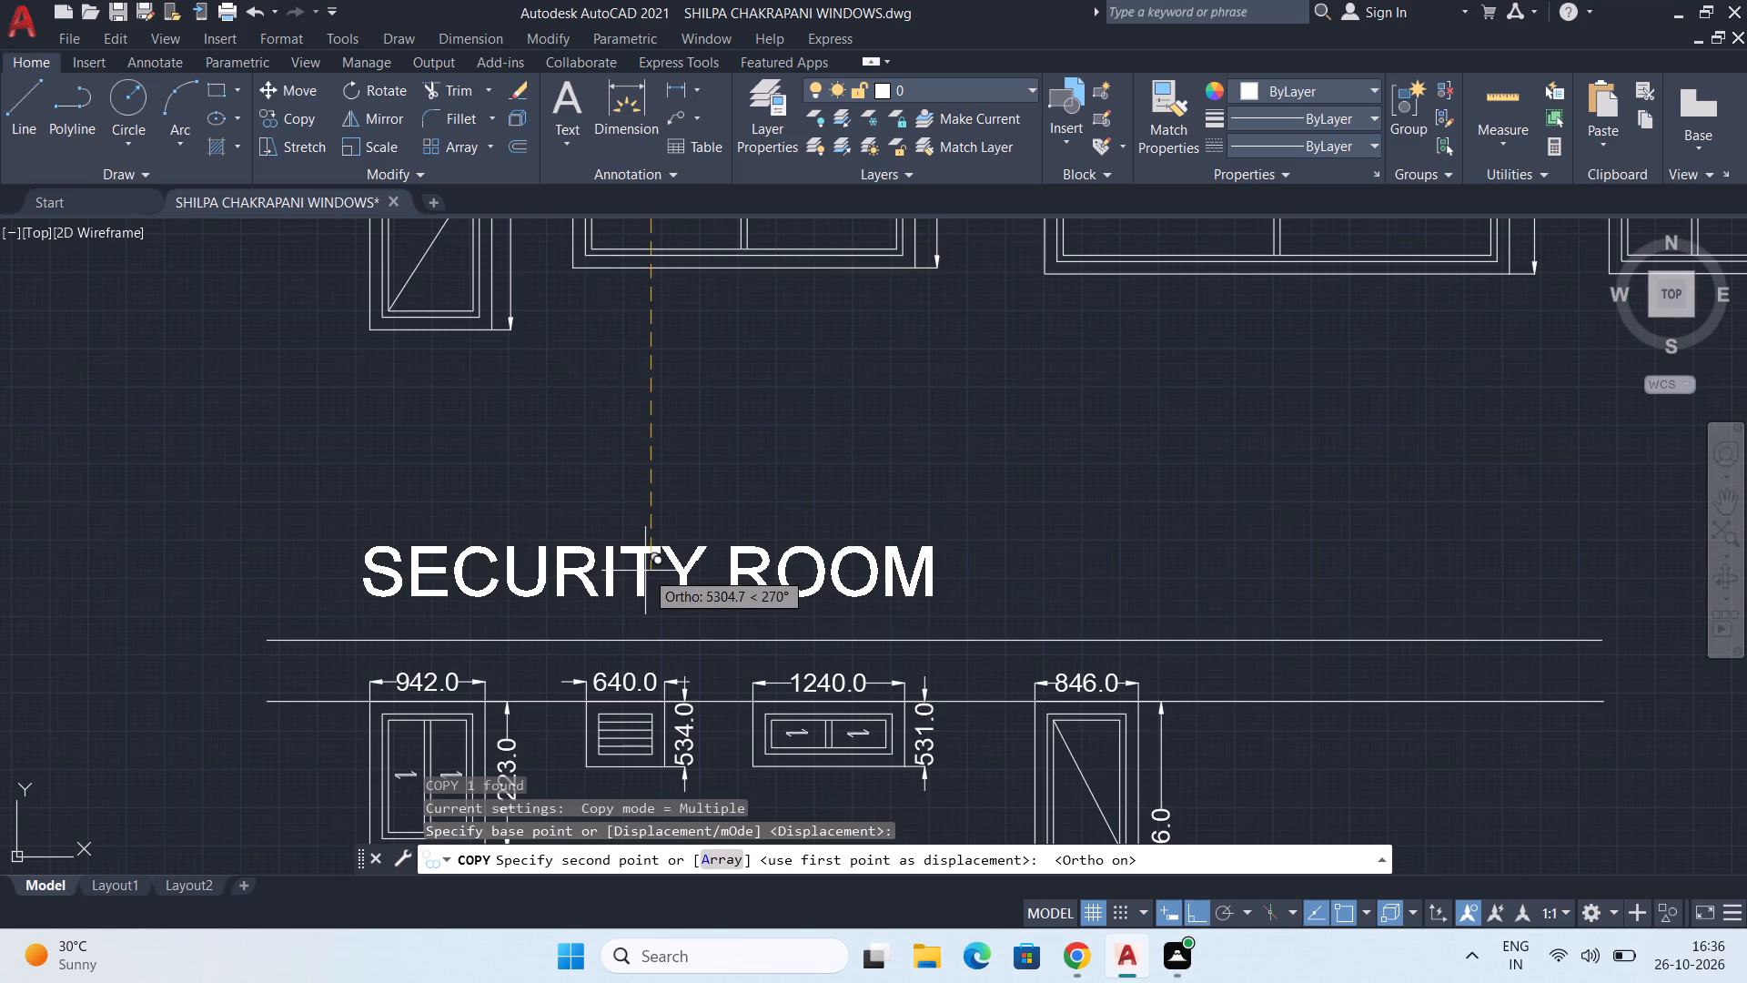
left_click(645, 590)
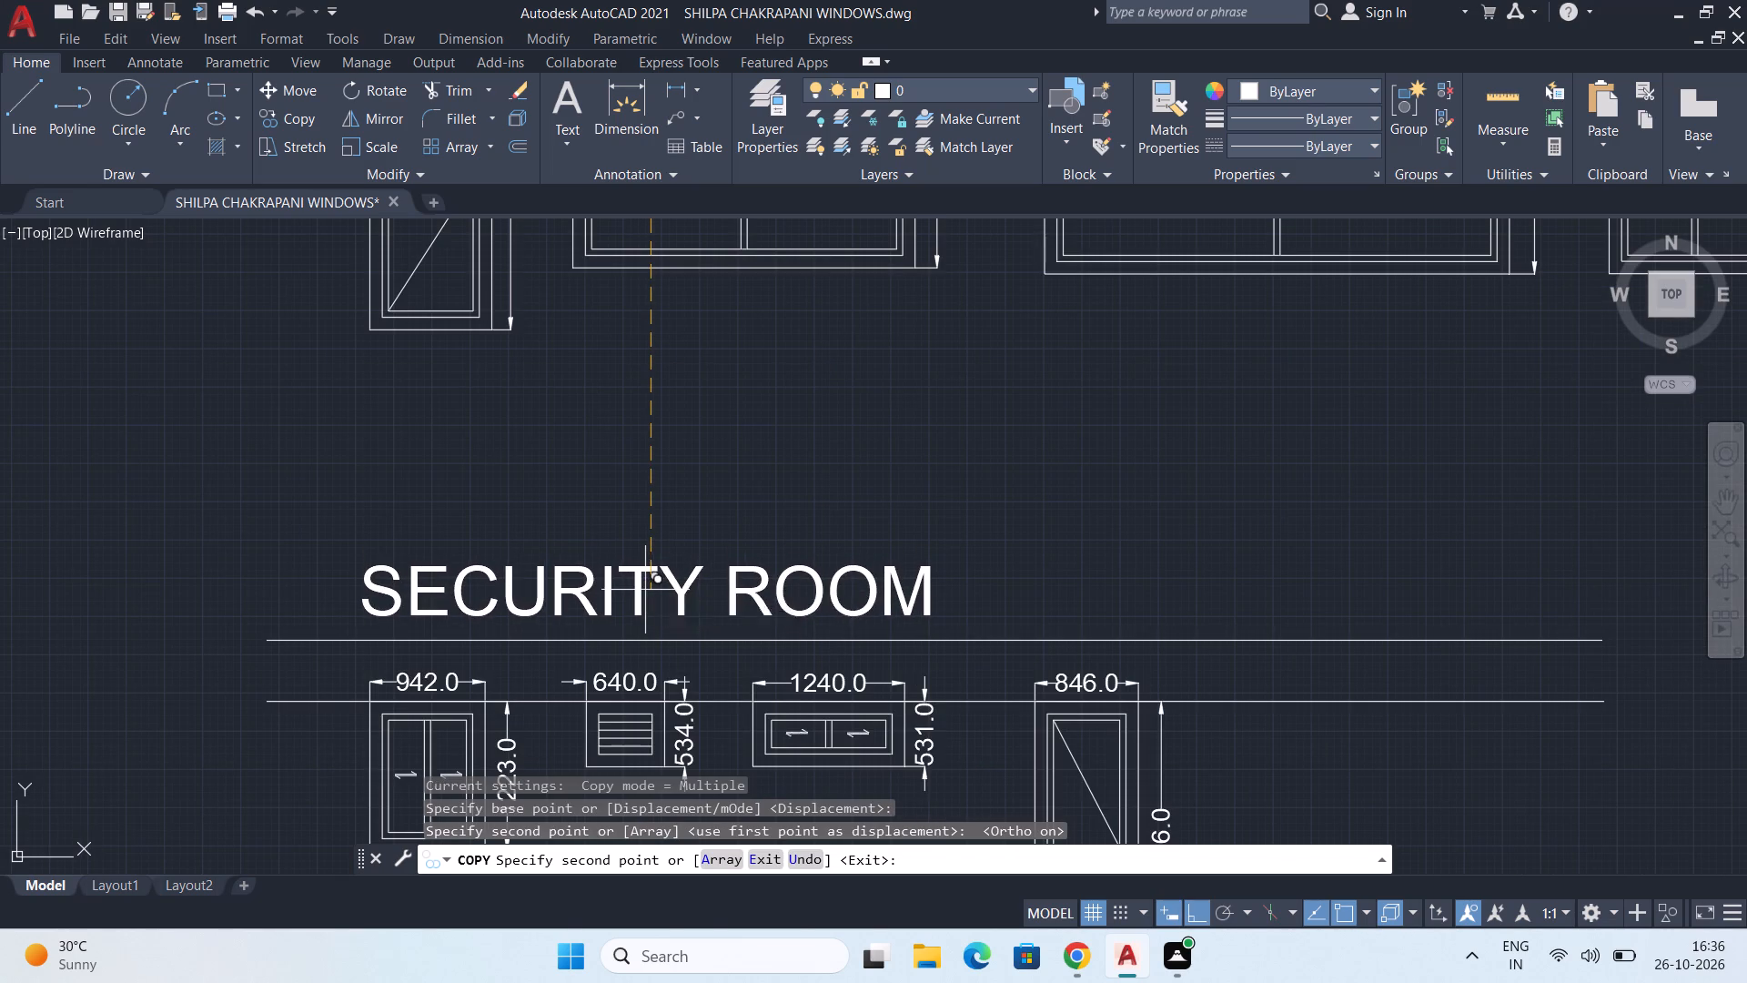
Place another copy of the SECURITY ROOM label about 11080 straight below the original, just above the fourth row's alignment lines.
scroll(671, 679, "down", 2)
scroll(710, 568, "down", 2)
middle_click_drag(745, 656, 756, 552)
scroll(723, 613, "up", 1)
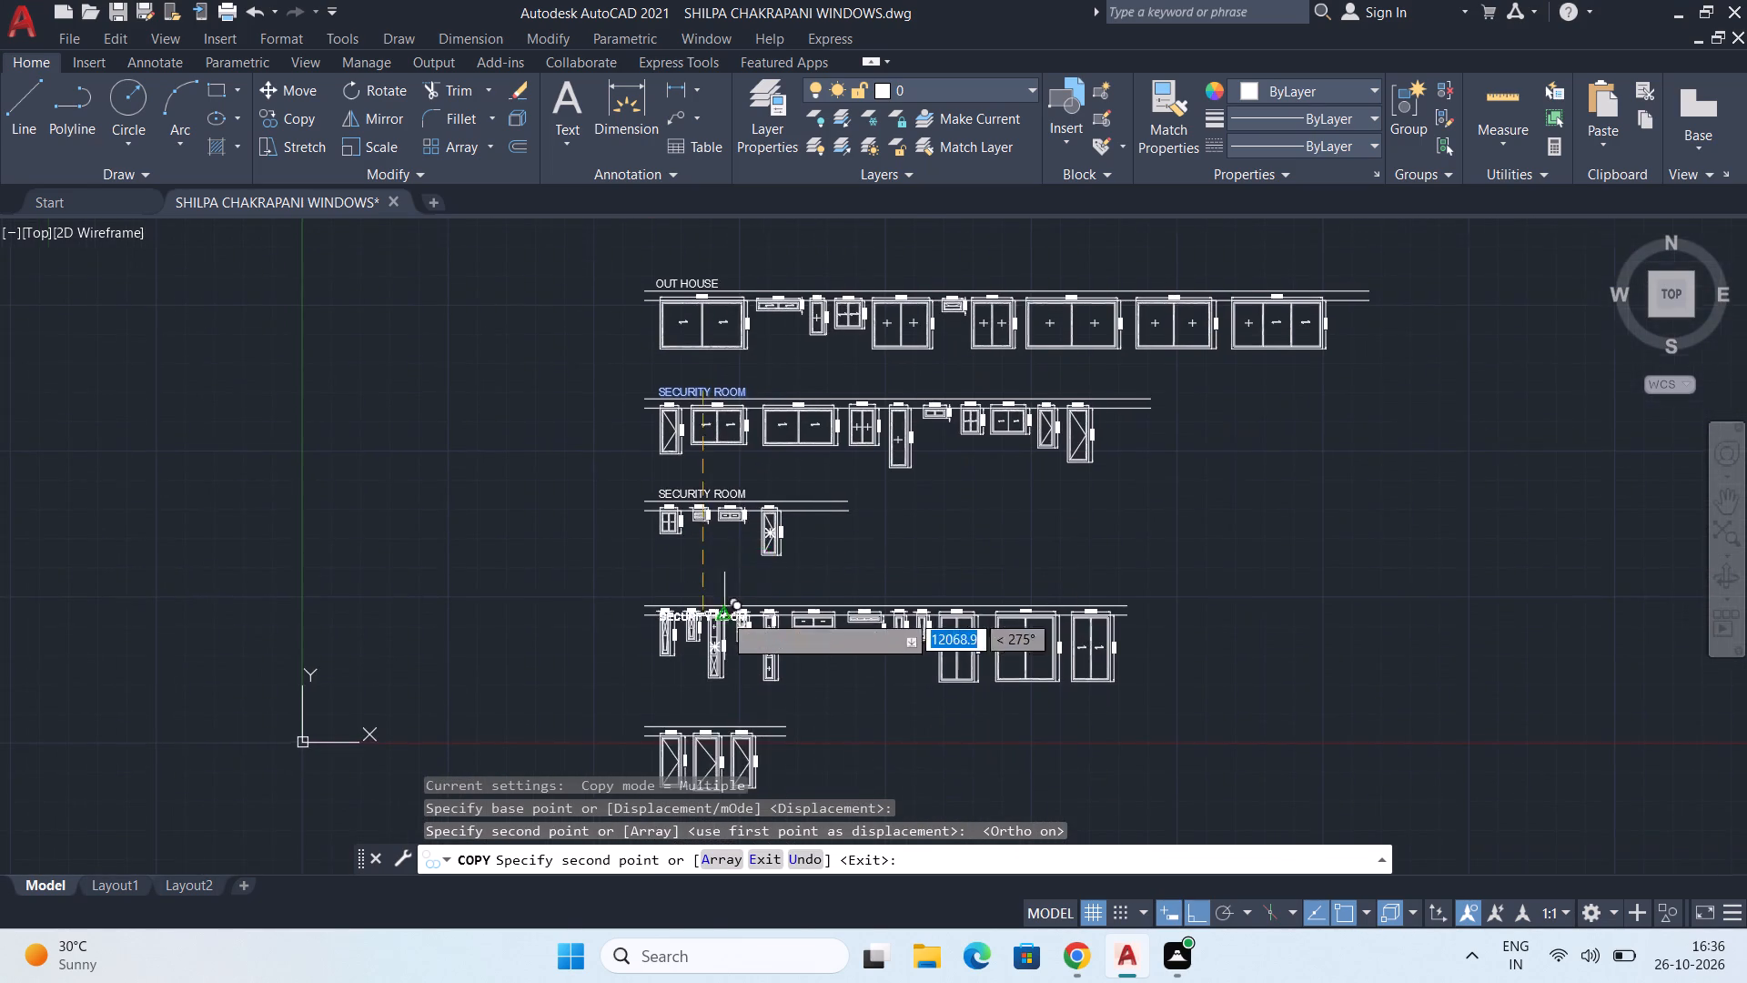
scroll(722, 612, "up", 3)
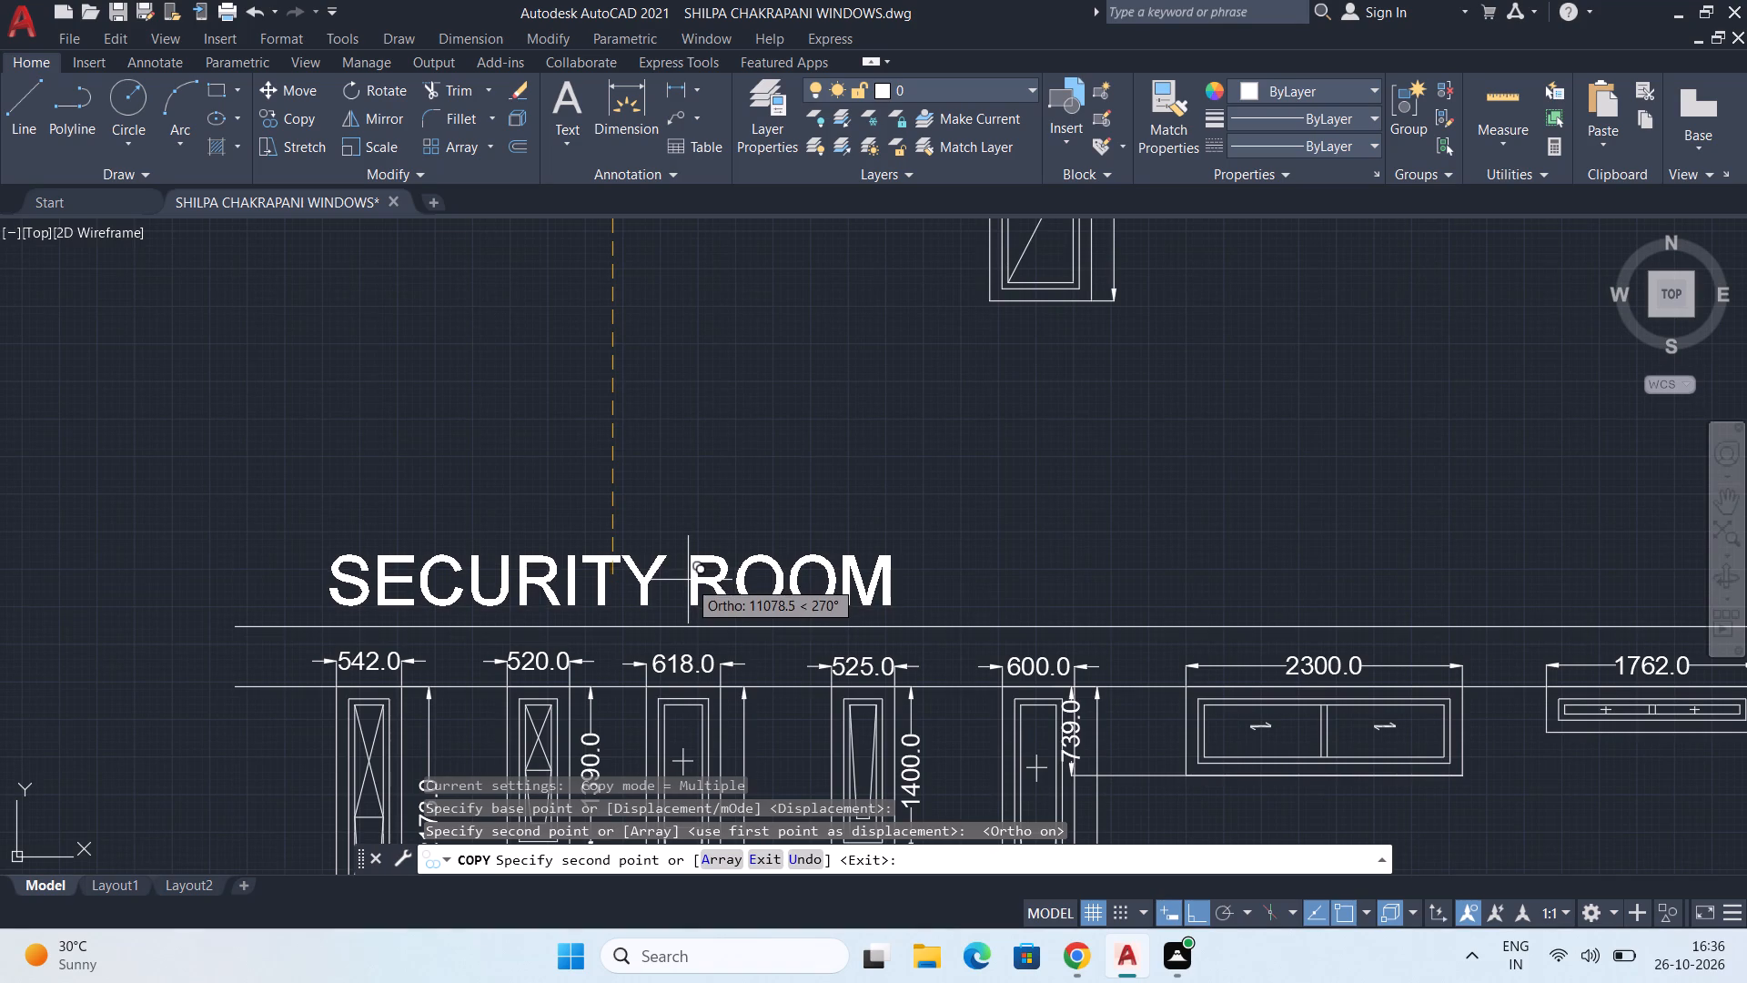
left_click(688, 580)
key("Escape")
Change the third row's copied SECURITY ROOM label to read SERVANT ROOM.
scroll(691, 484, "down", 3)
middle_click_drag(667, 431, 685, 622)
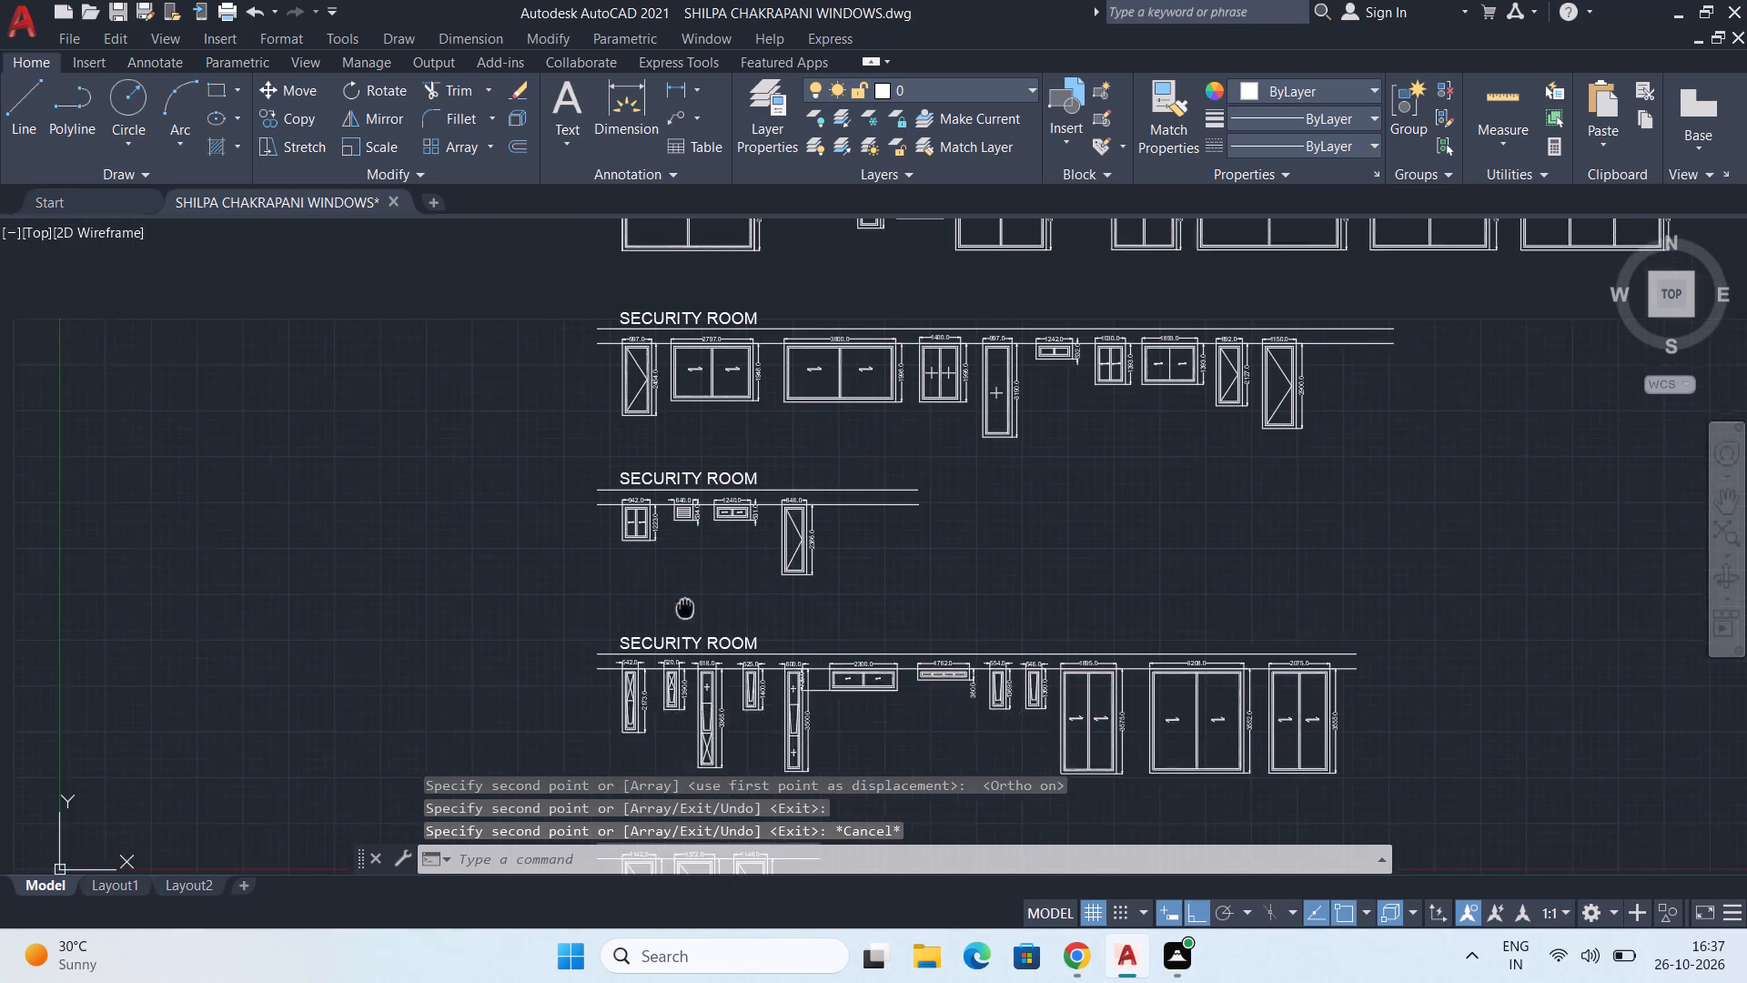
middle_click_drag(685, 622, 678, 672)
double_click(713, 583)
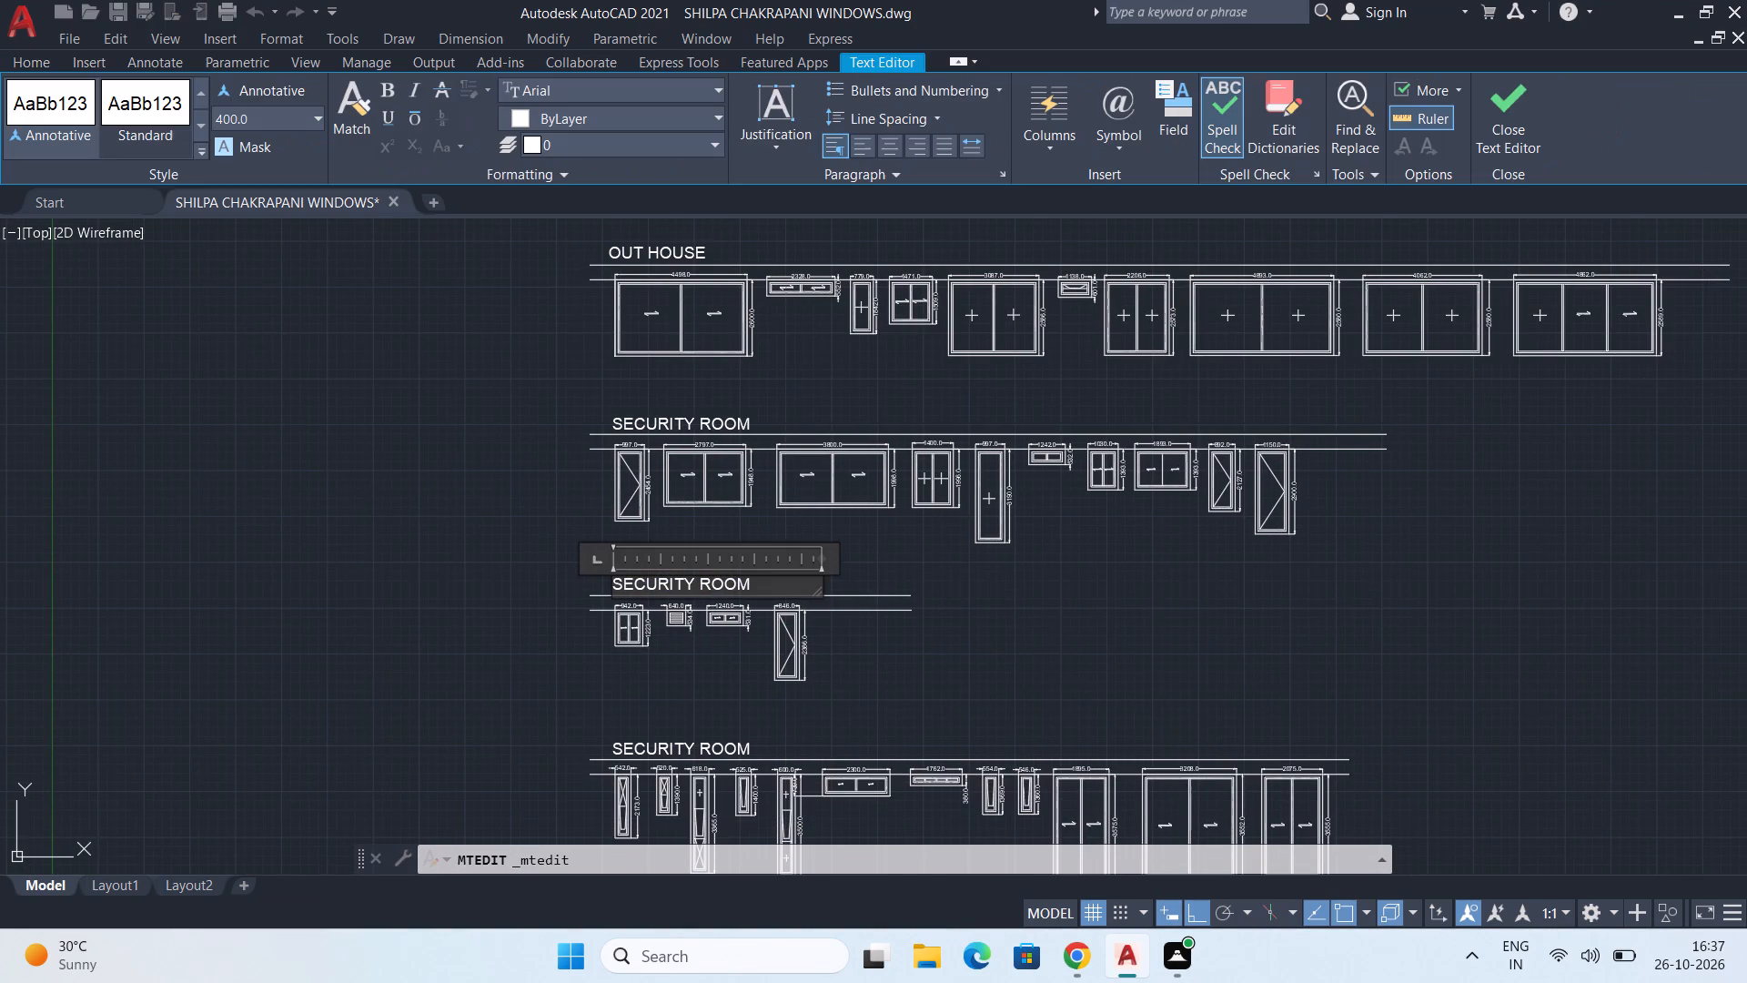
left_click_drag(758, 585, 405, 635)
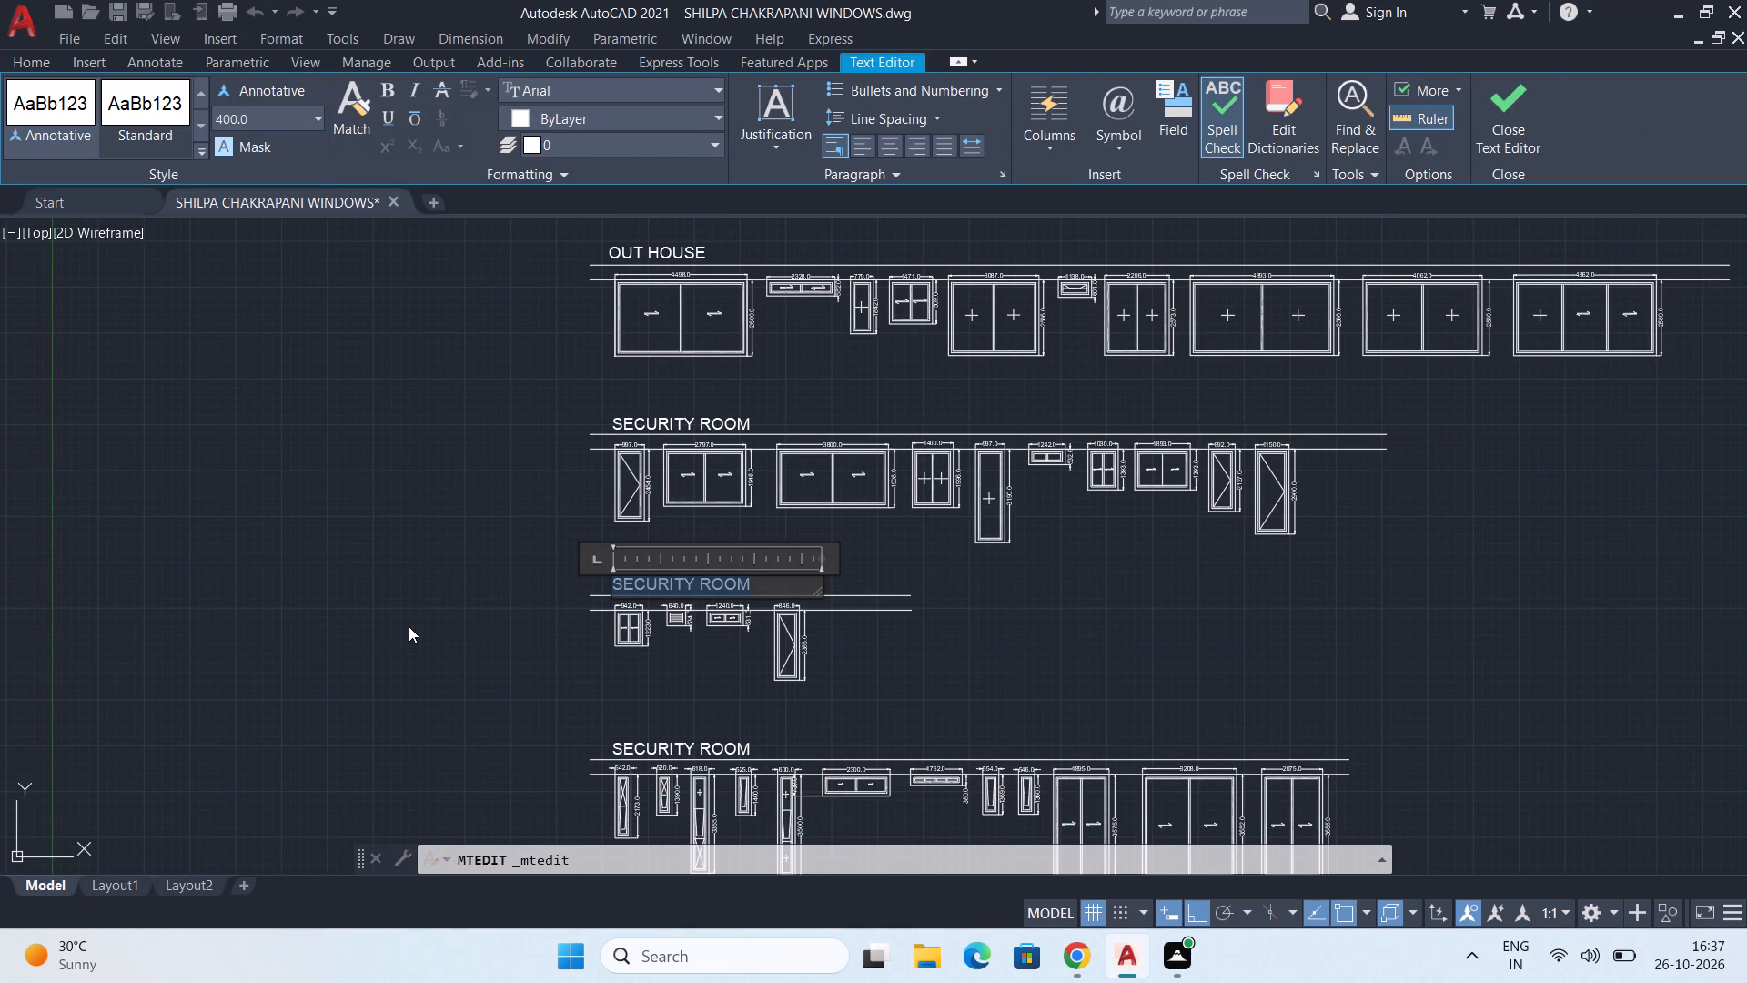
type("SER")
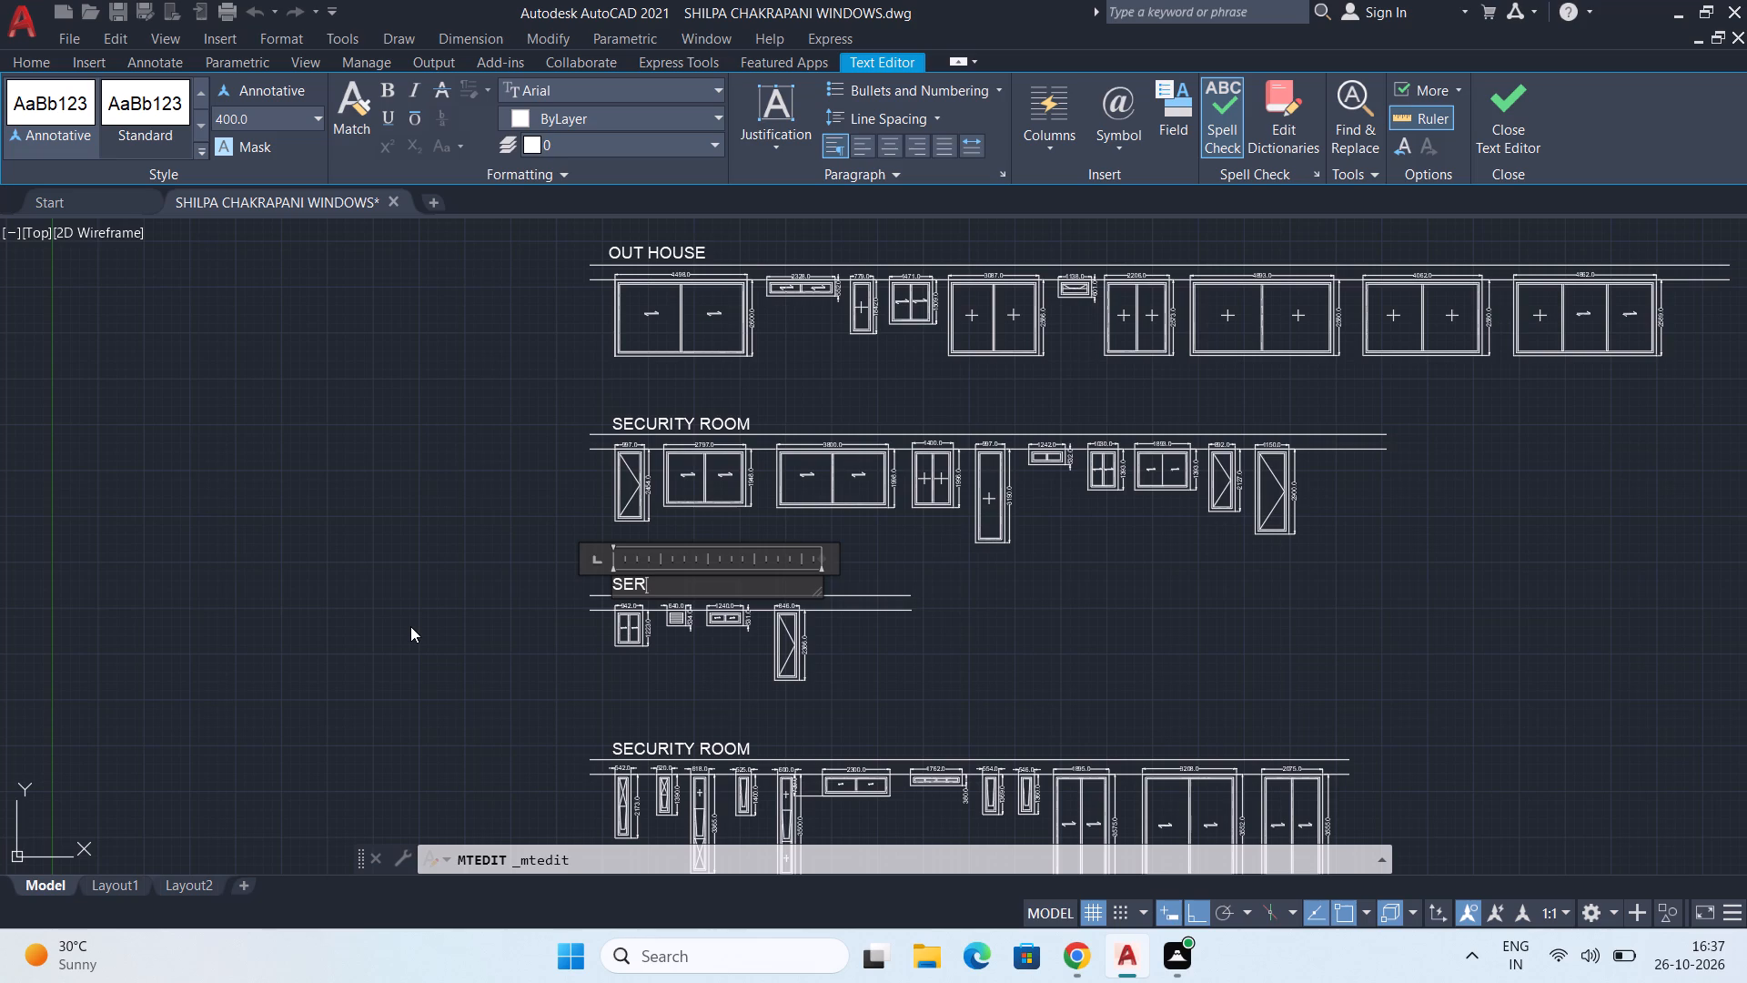
type("VA")
type("NT")
key("b")
key("BackSpace")
key("space")
type("ROOM")
left_click(502, 671)
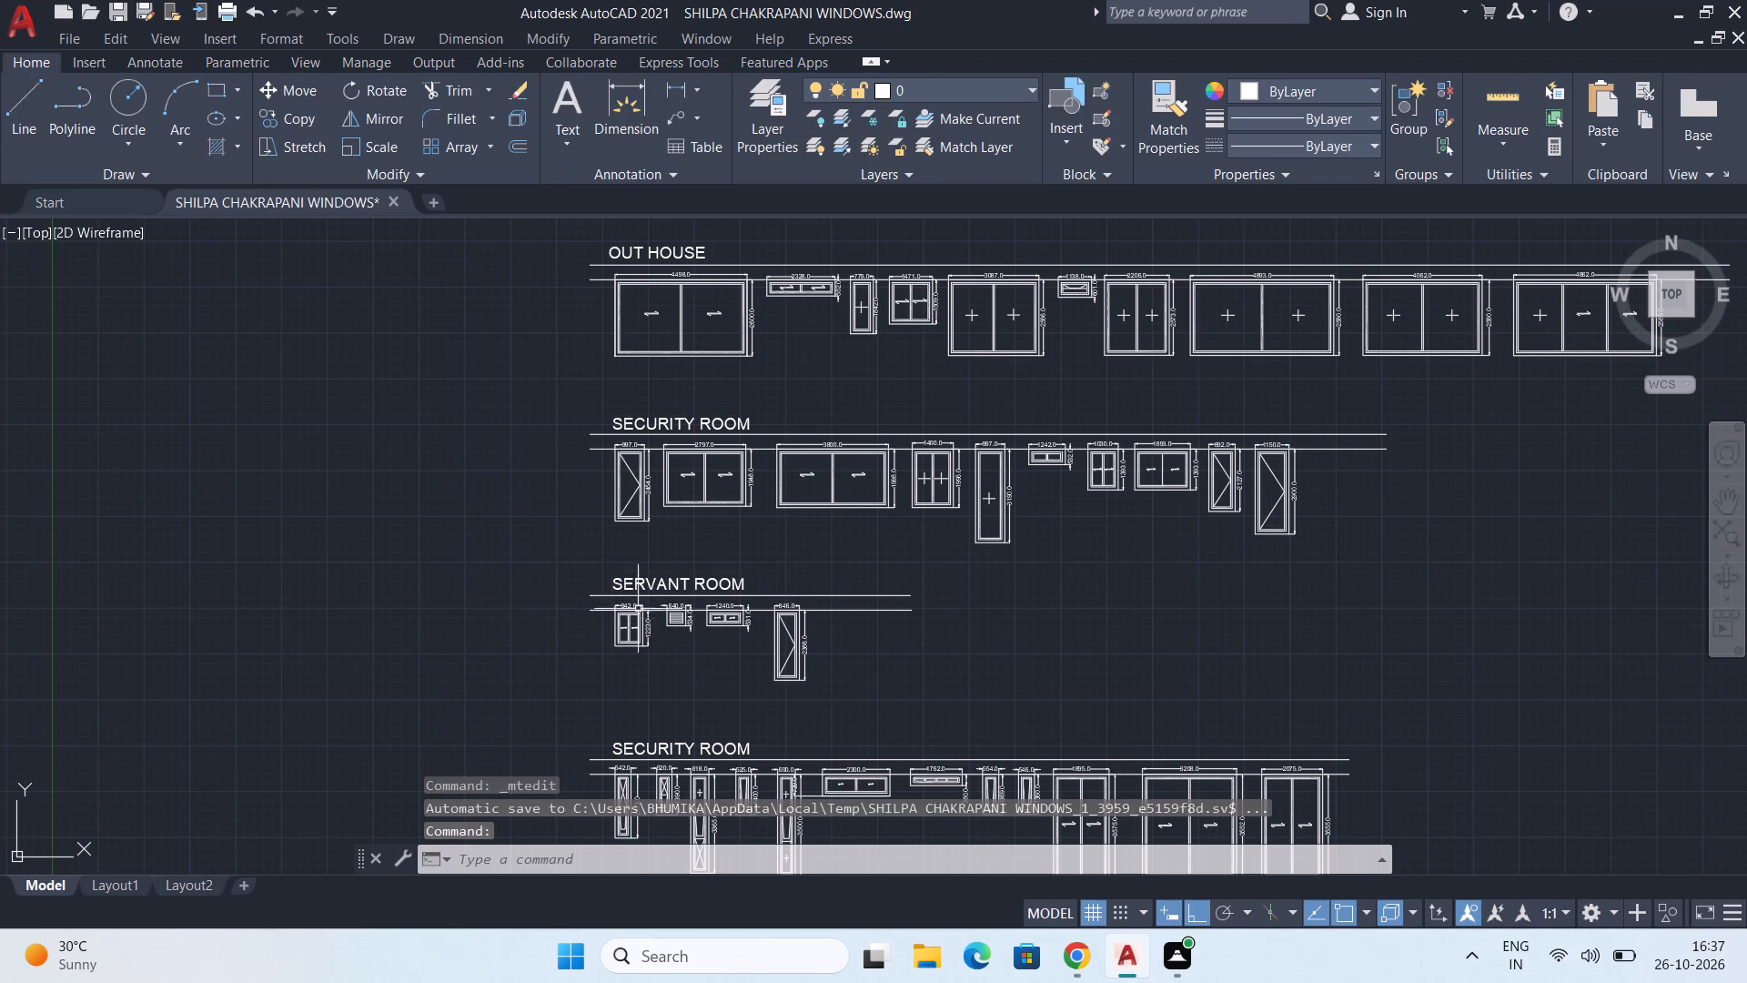
Change the fourth row's copied SECURITY ROOM label to read HOUSE.
middle_click_drag(645, 646, 625, 598)
scroll(682, 674, "up", 1)
double_click(683, 721)
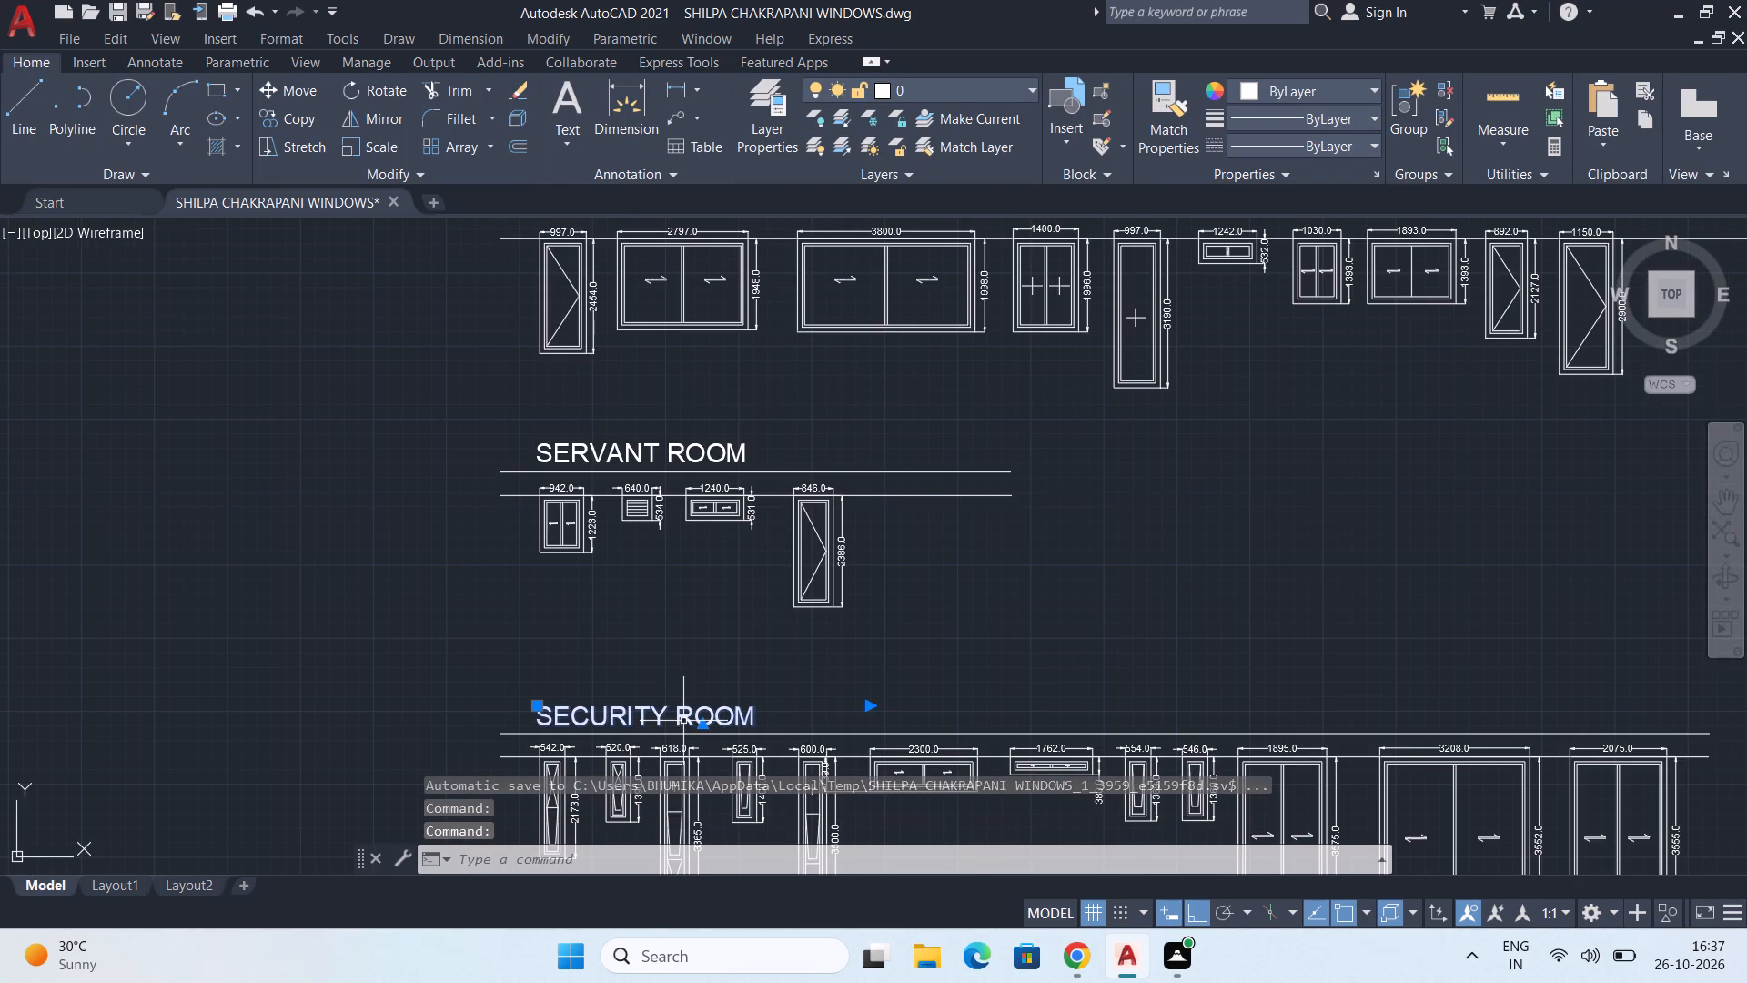
left_click_drag(762, 721, 458, 742)
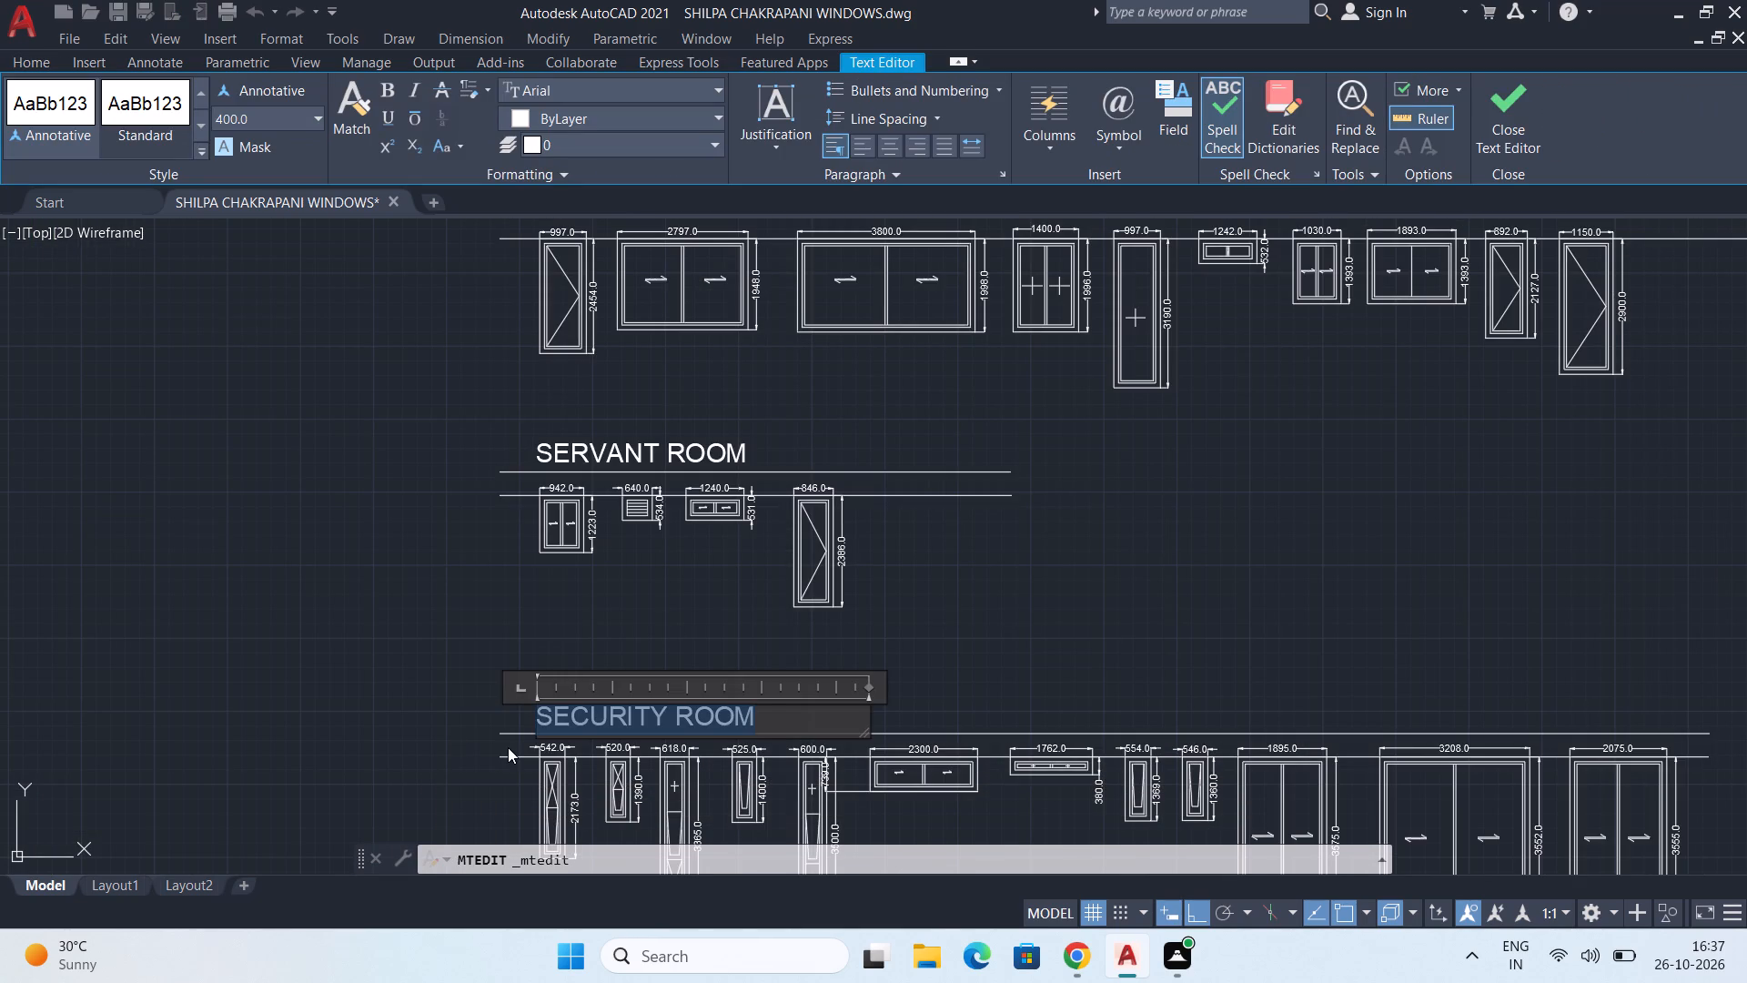
key("h")
key("o")
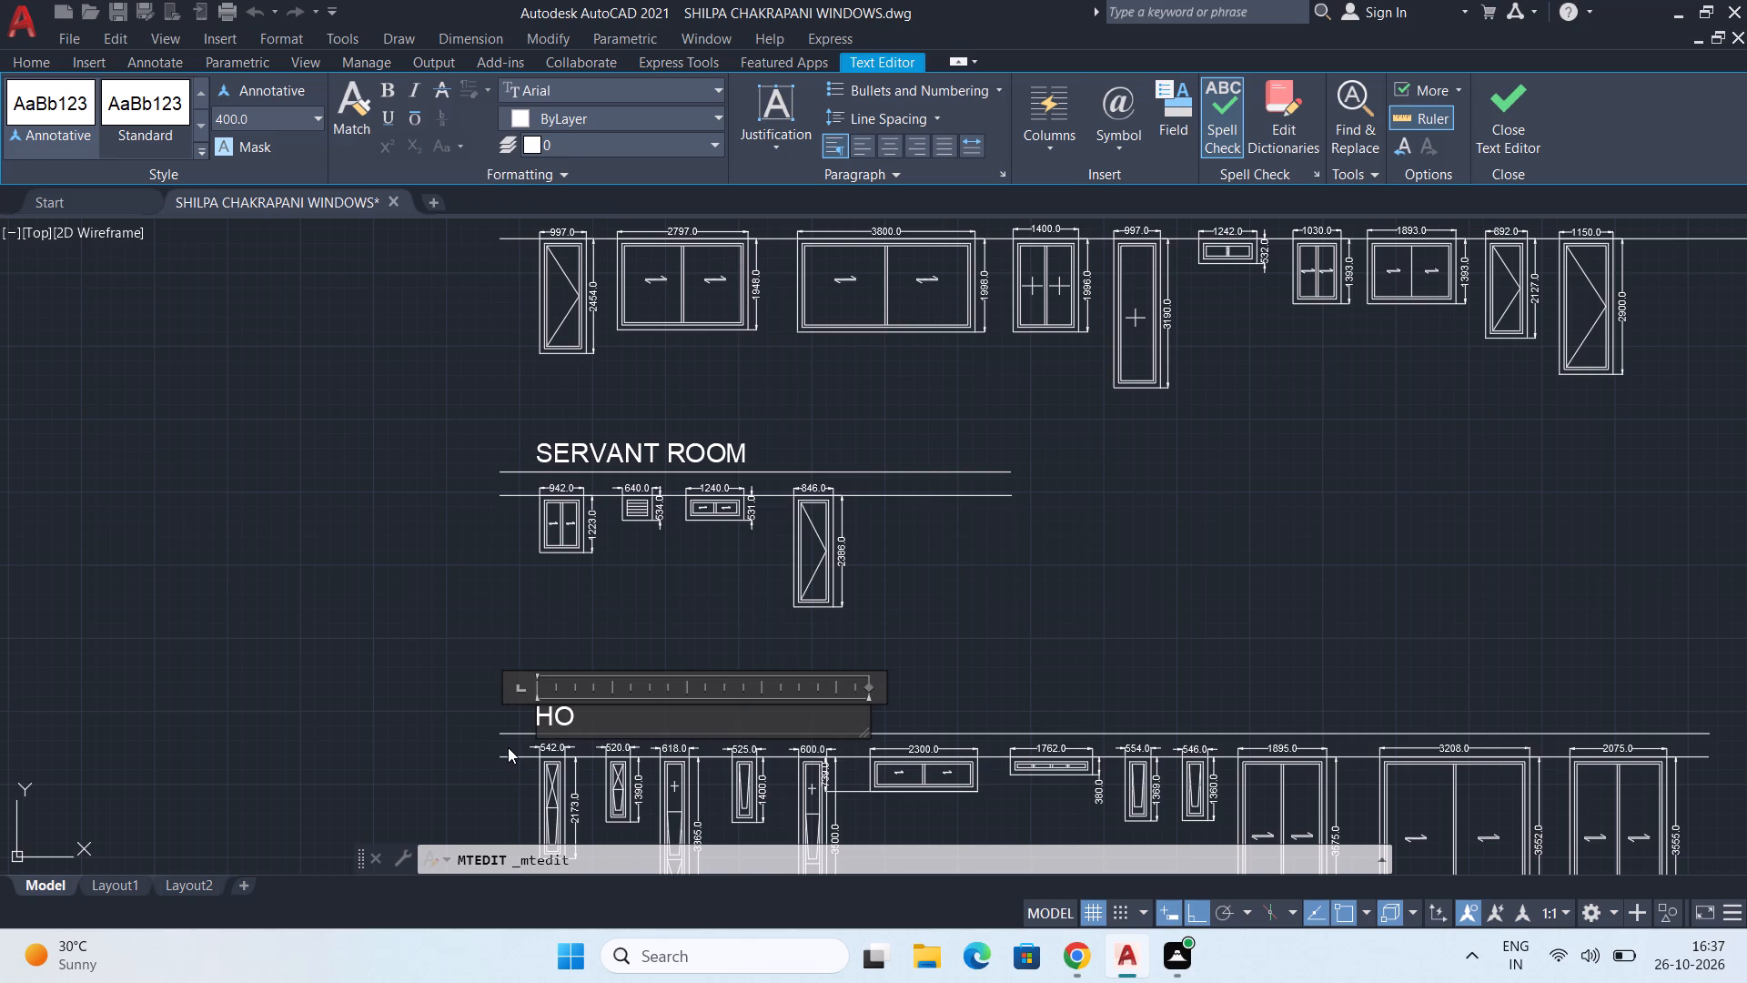
type("USE")
left_click(352, 757)
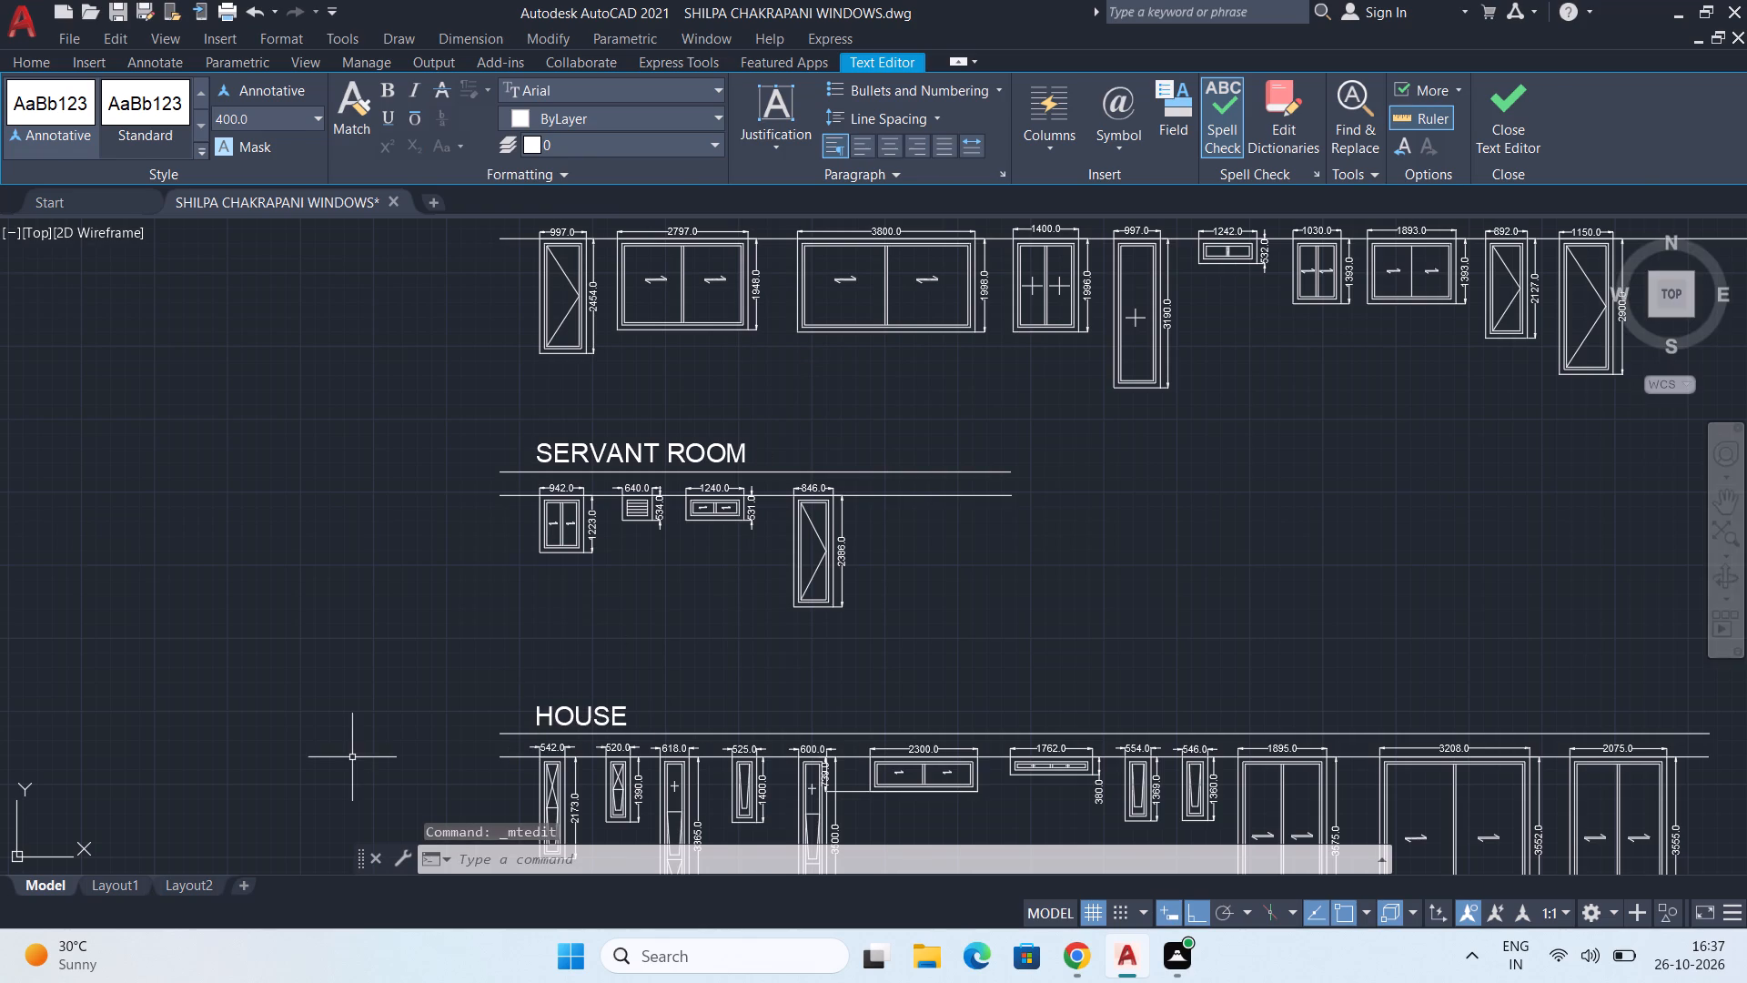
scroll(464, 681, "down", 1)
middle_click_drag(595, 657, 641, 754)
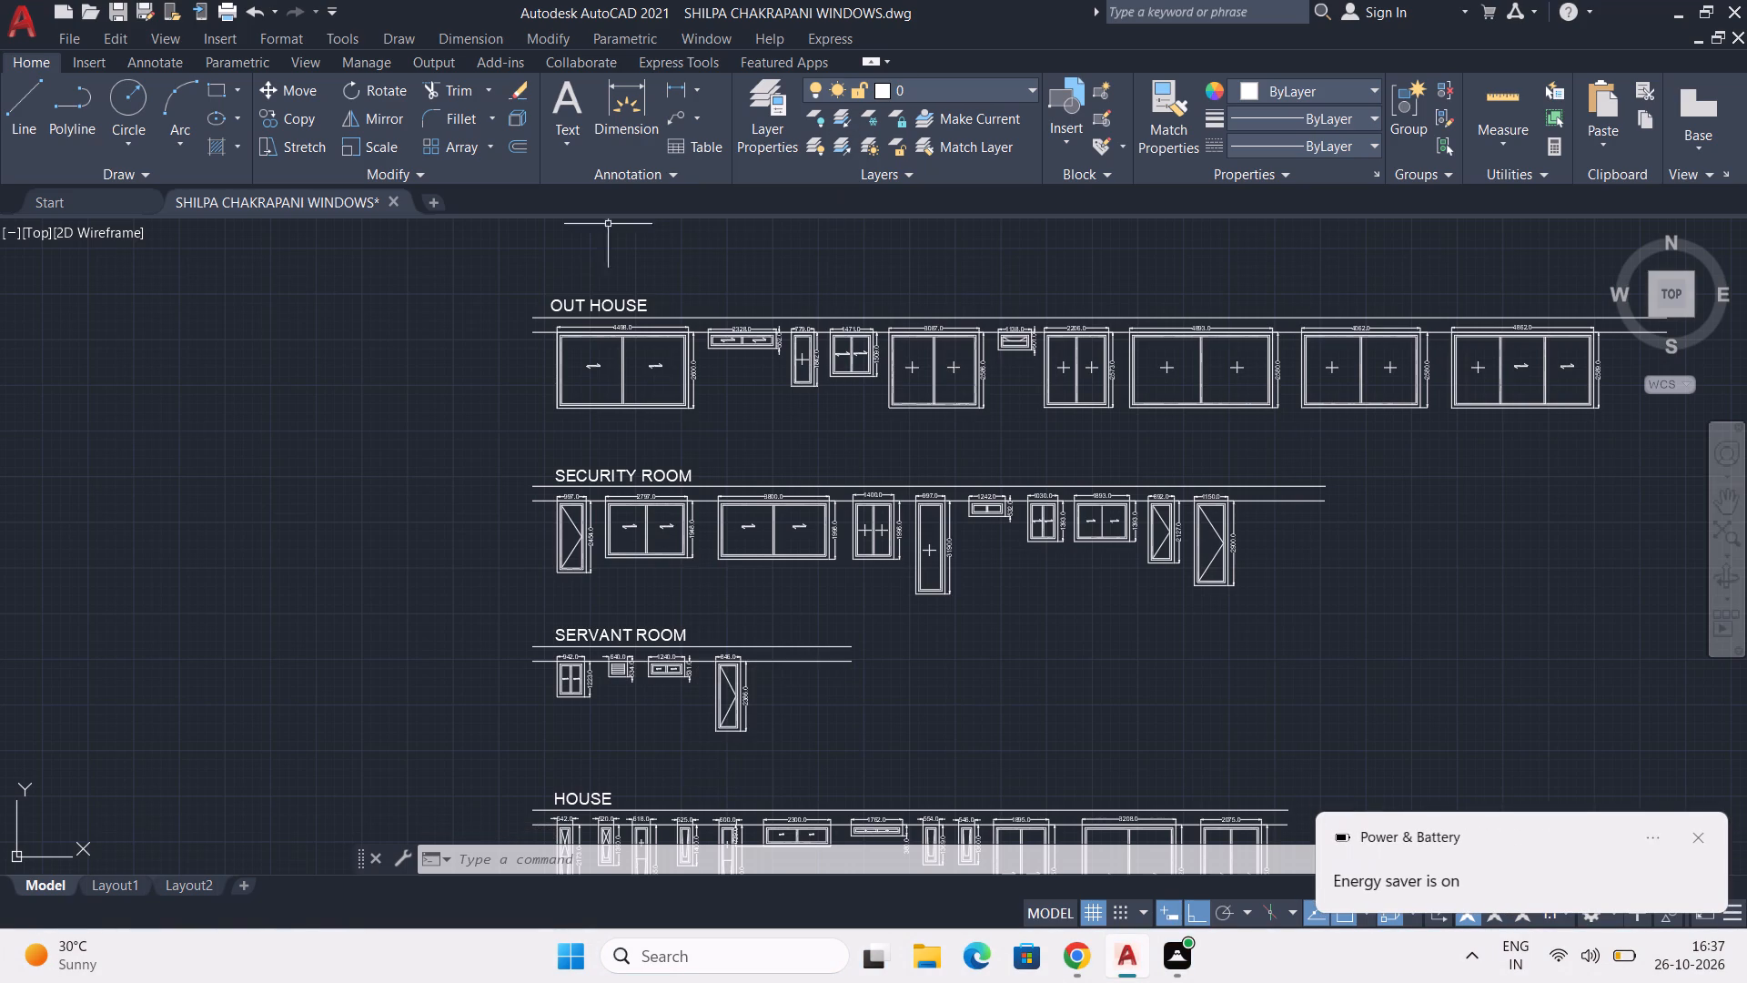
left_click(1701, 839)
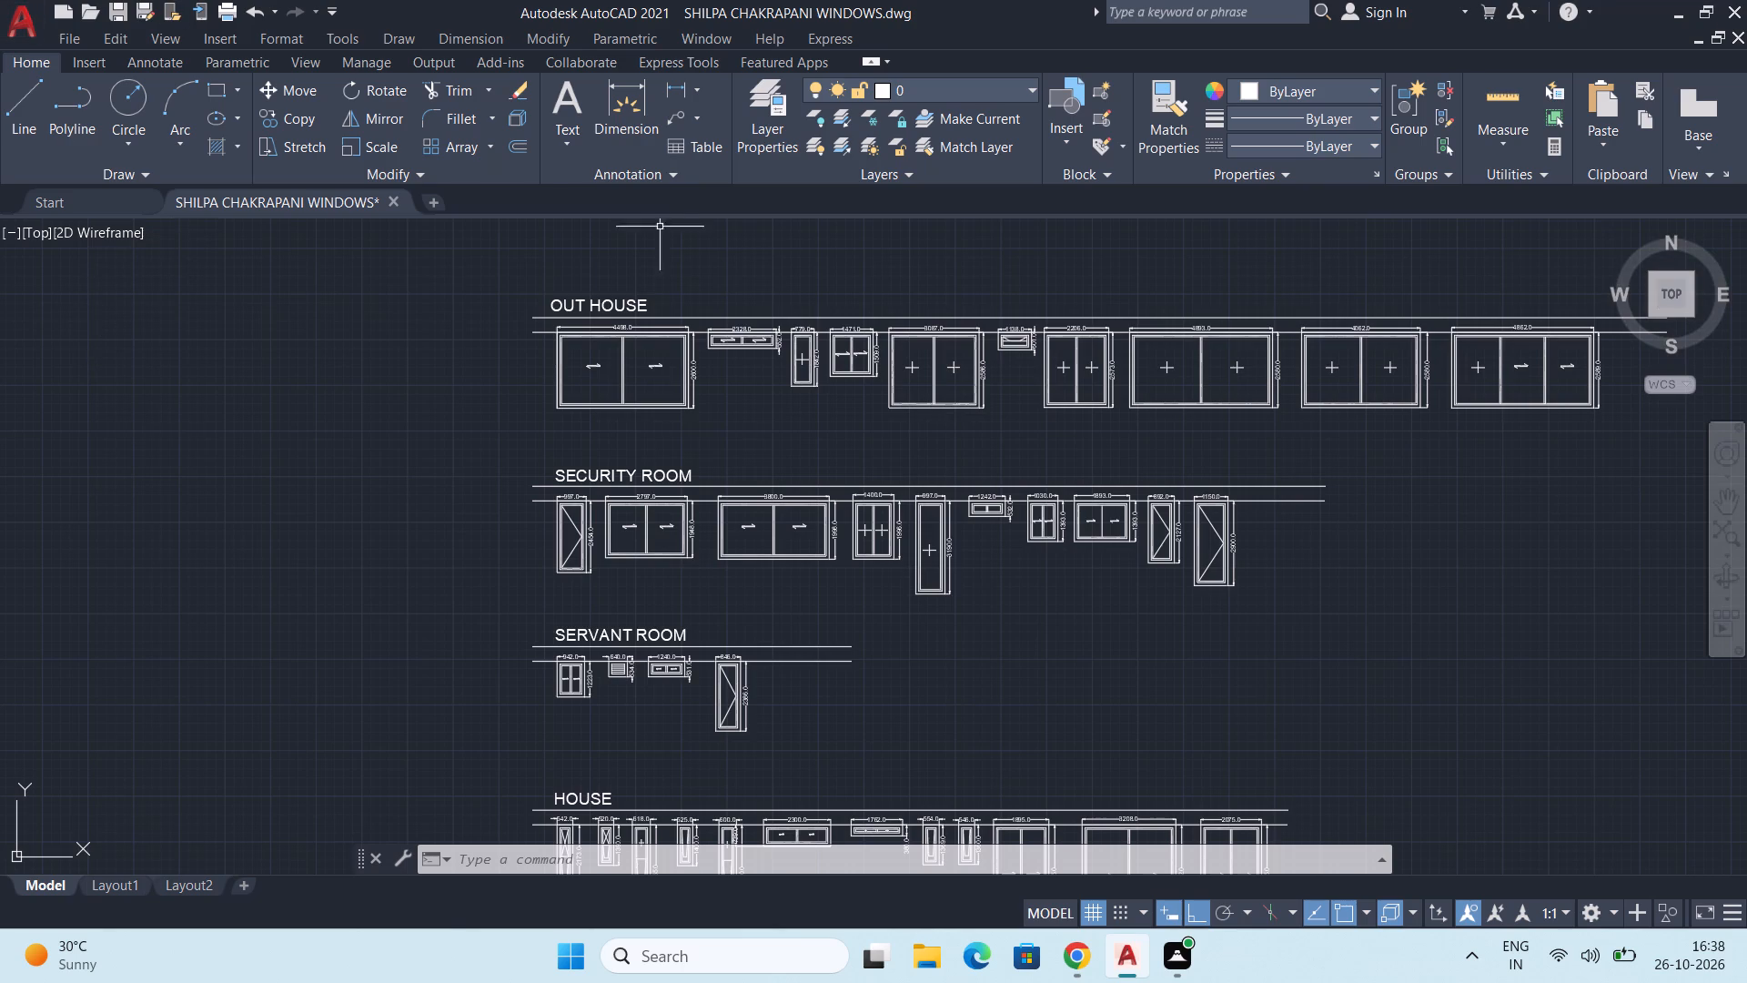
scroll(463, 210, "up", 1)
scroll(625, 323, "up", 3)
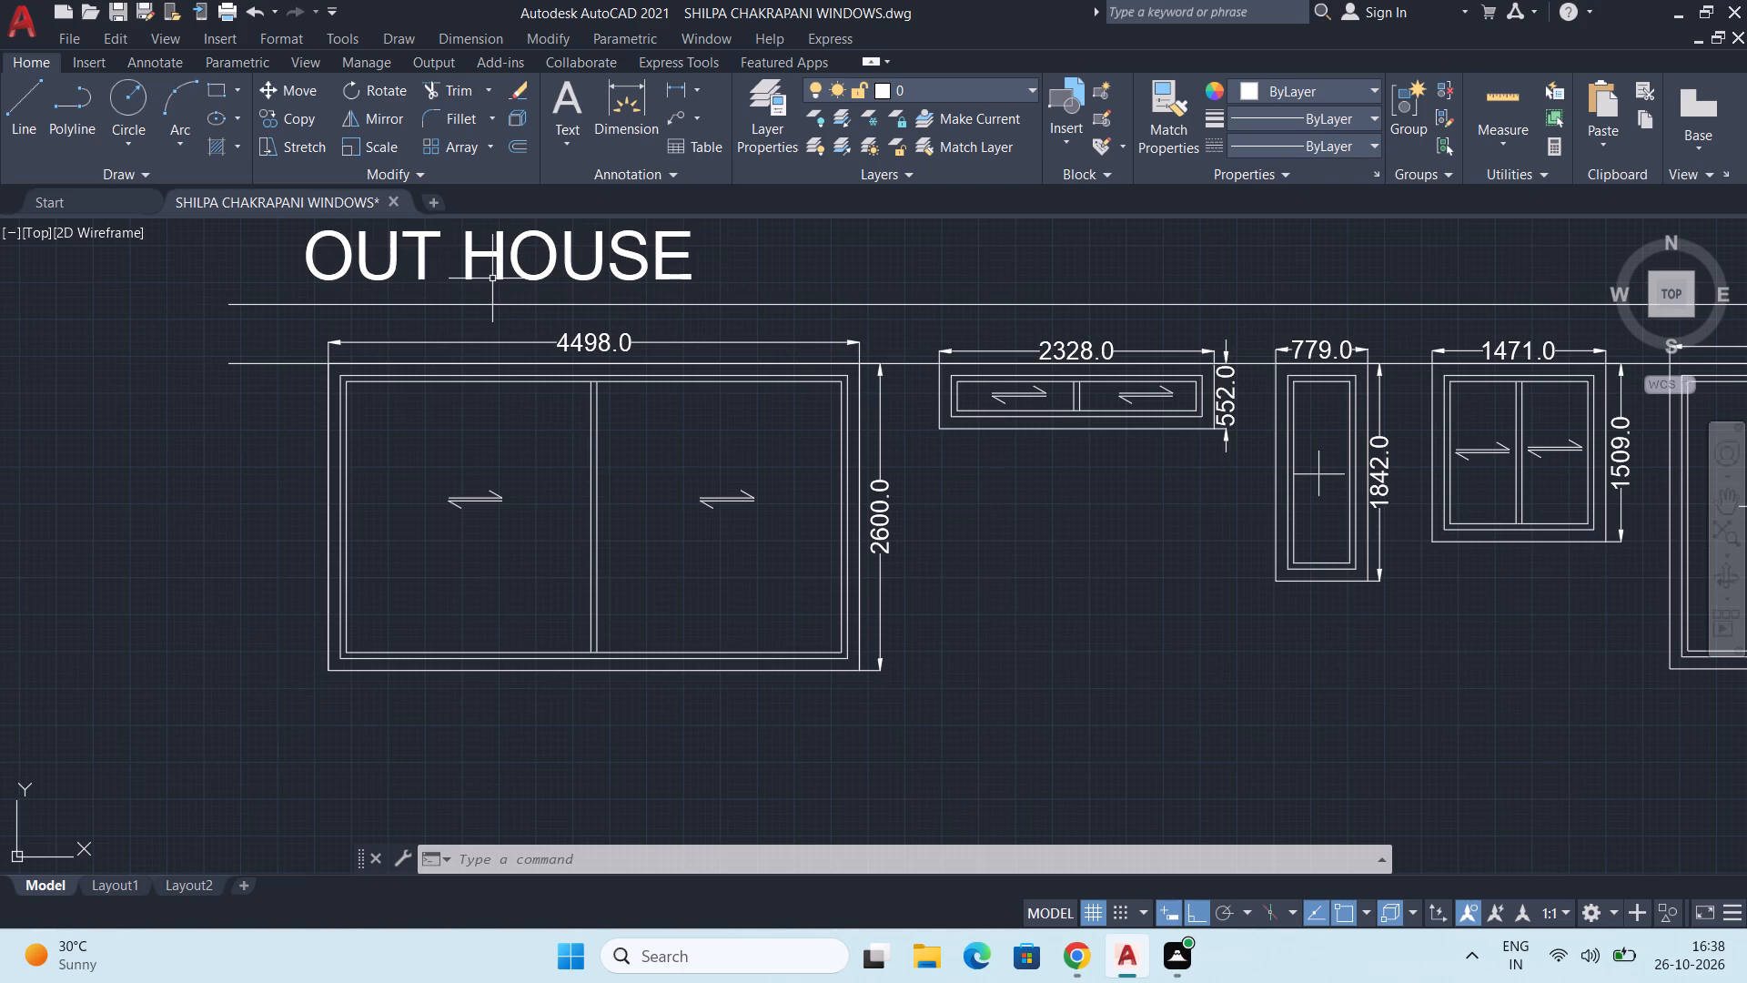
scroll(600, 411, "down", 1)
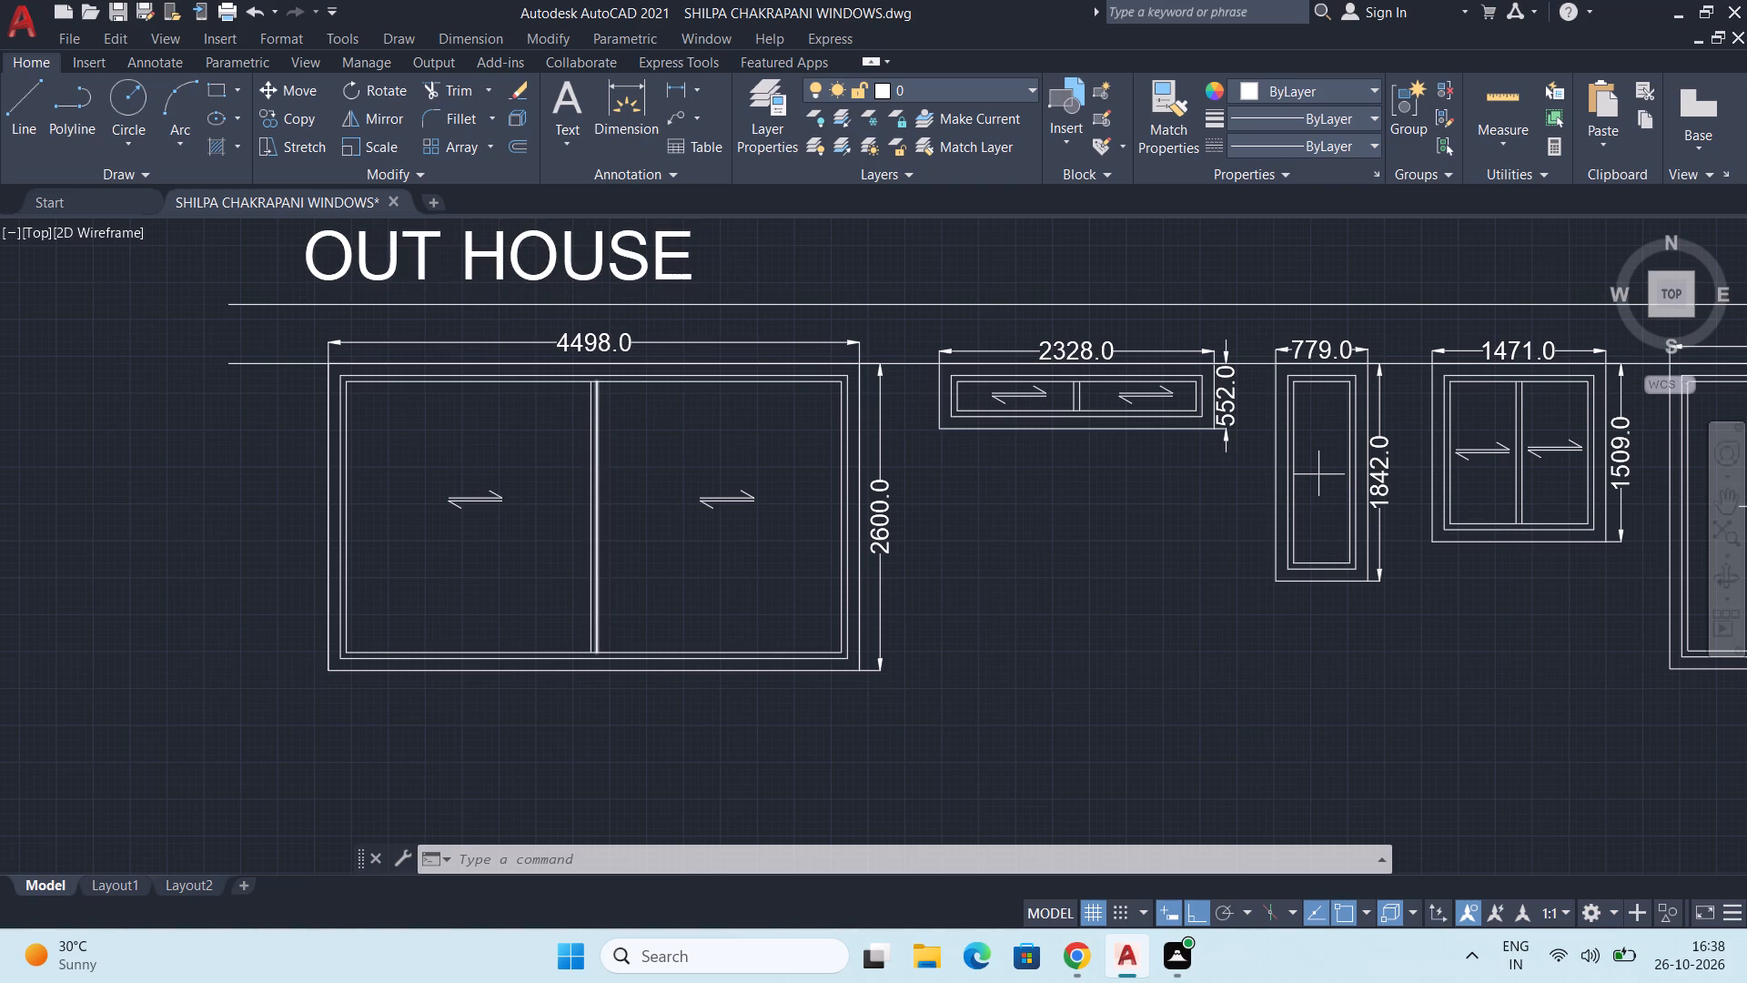
Copy the OUT HOUSE label with Ortho off, placing it about 4012 away at 284°, just beneath the first row's 4498-wide window.
scroll(600, 411, "down", 1)
middle_click_drag(662, 429, 604, 401)
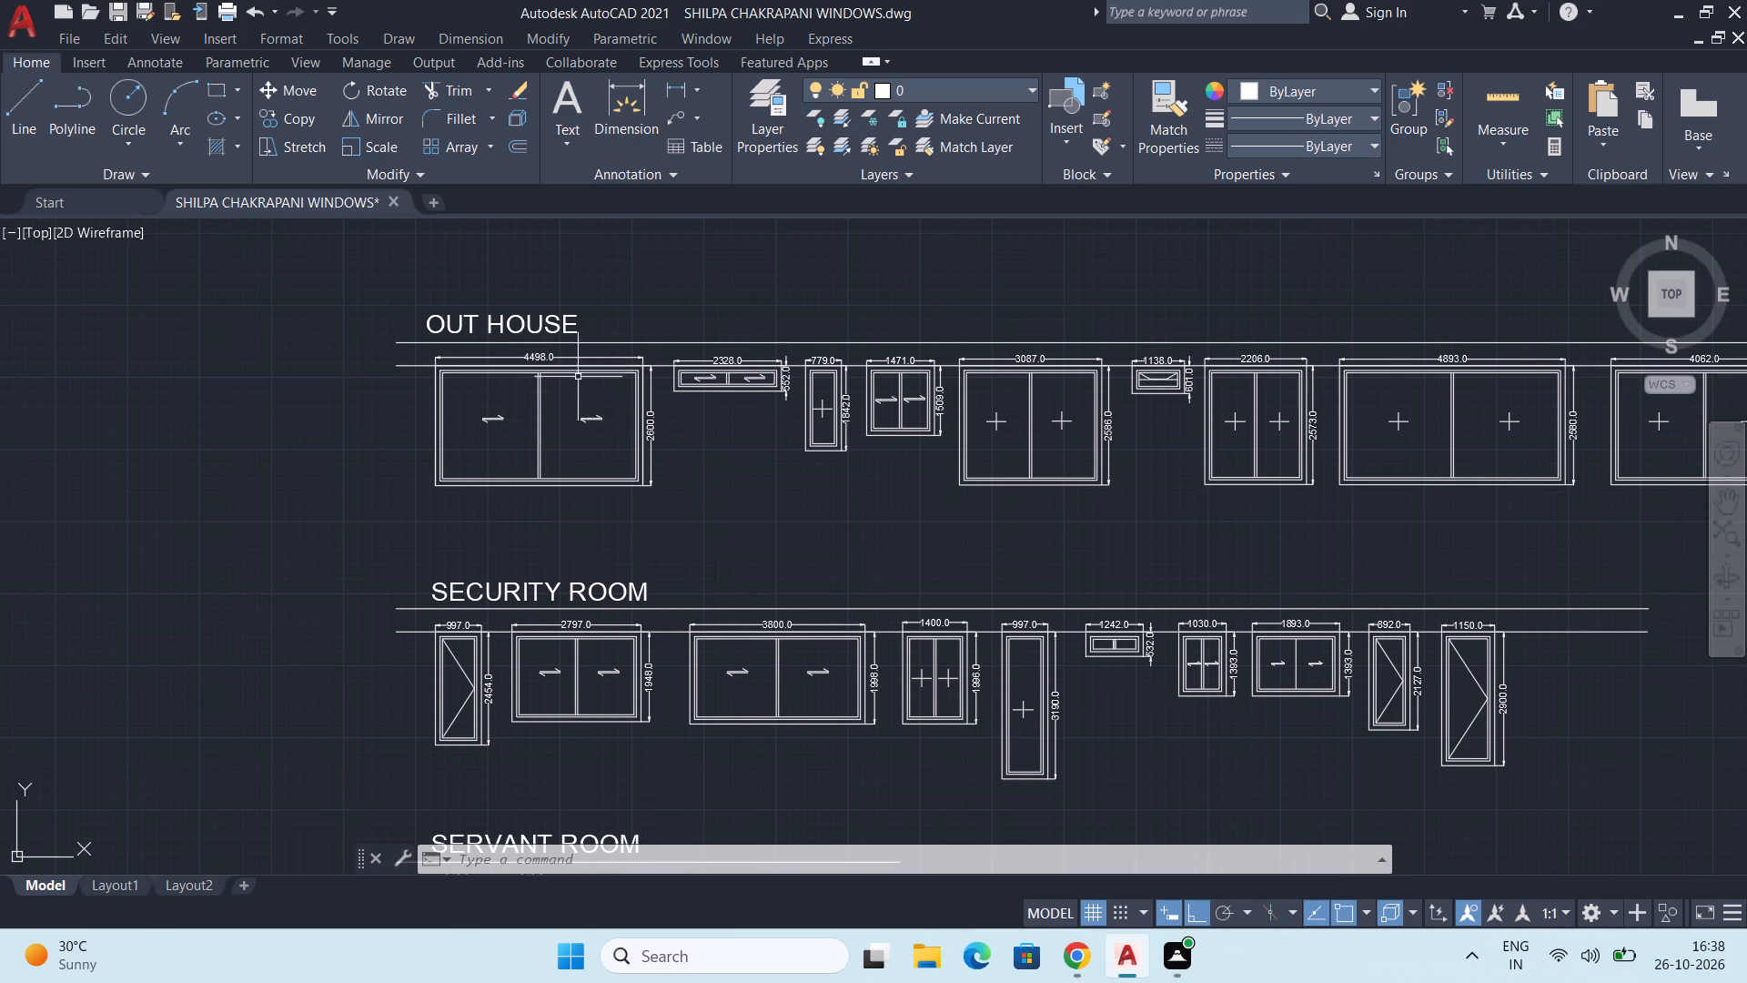
left_click(489, 323)
middle_click_drag(586, 410, 551, 381)
key("c")
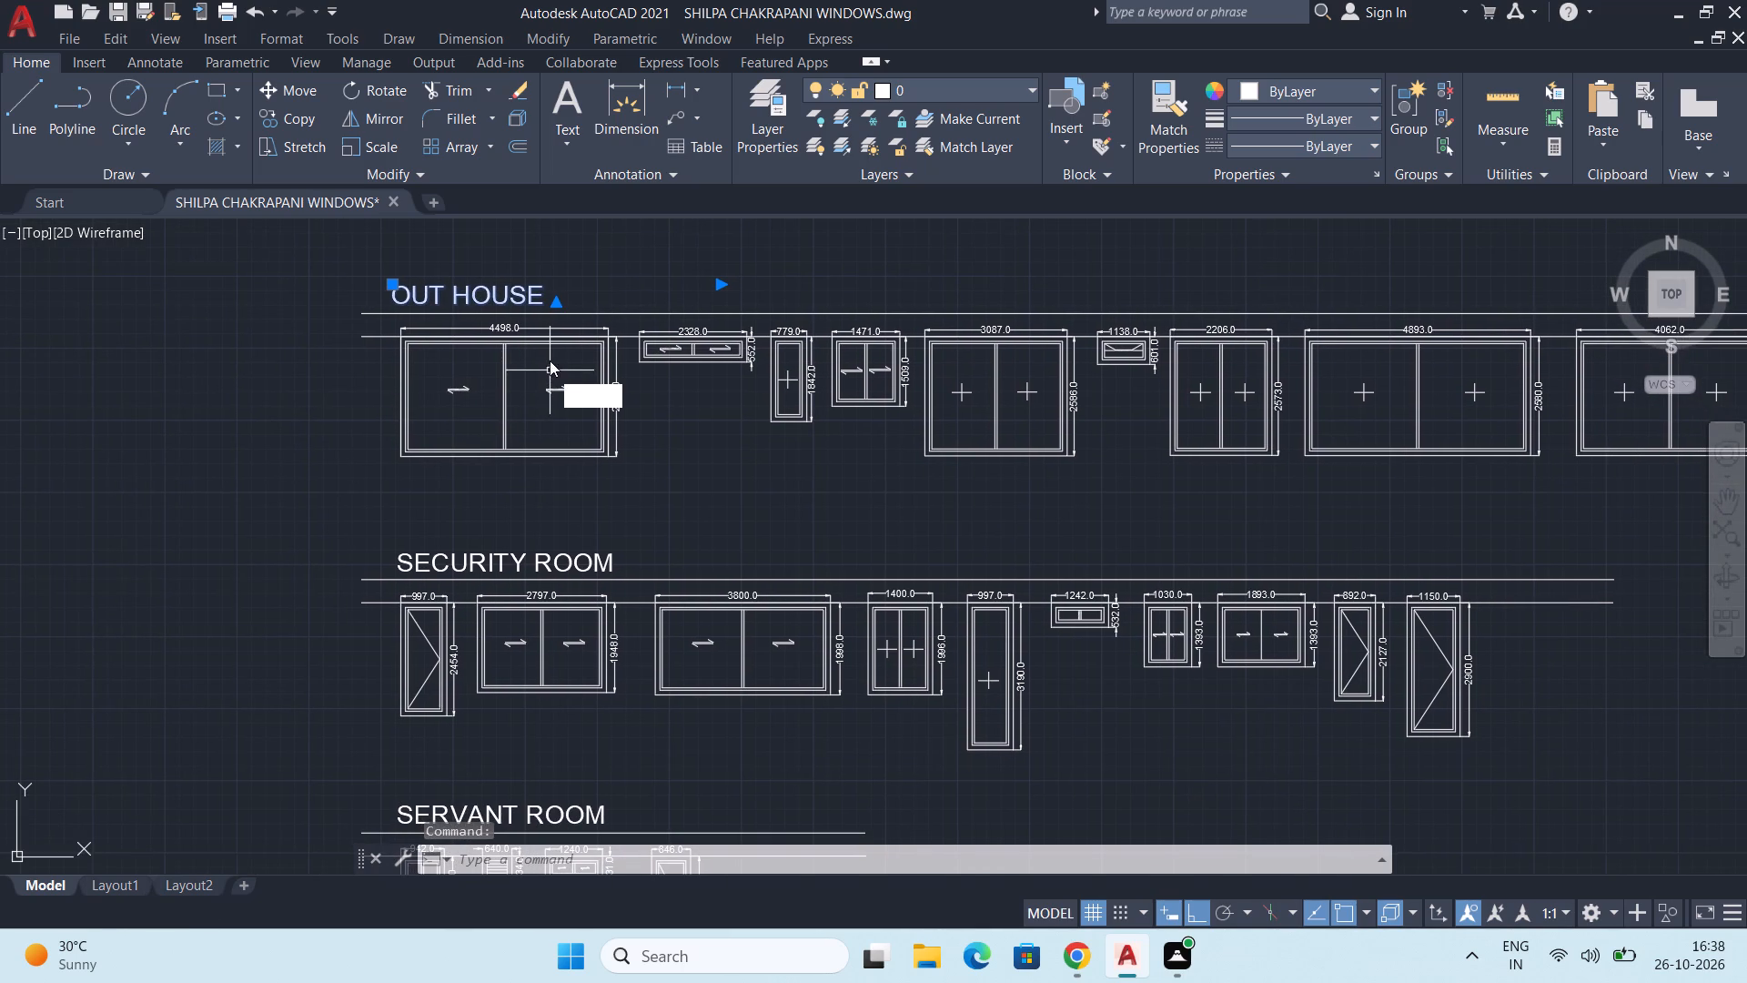
key("o")
key("Return")
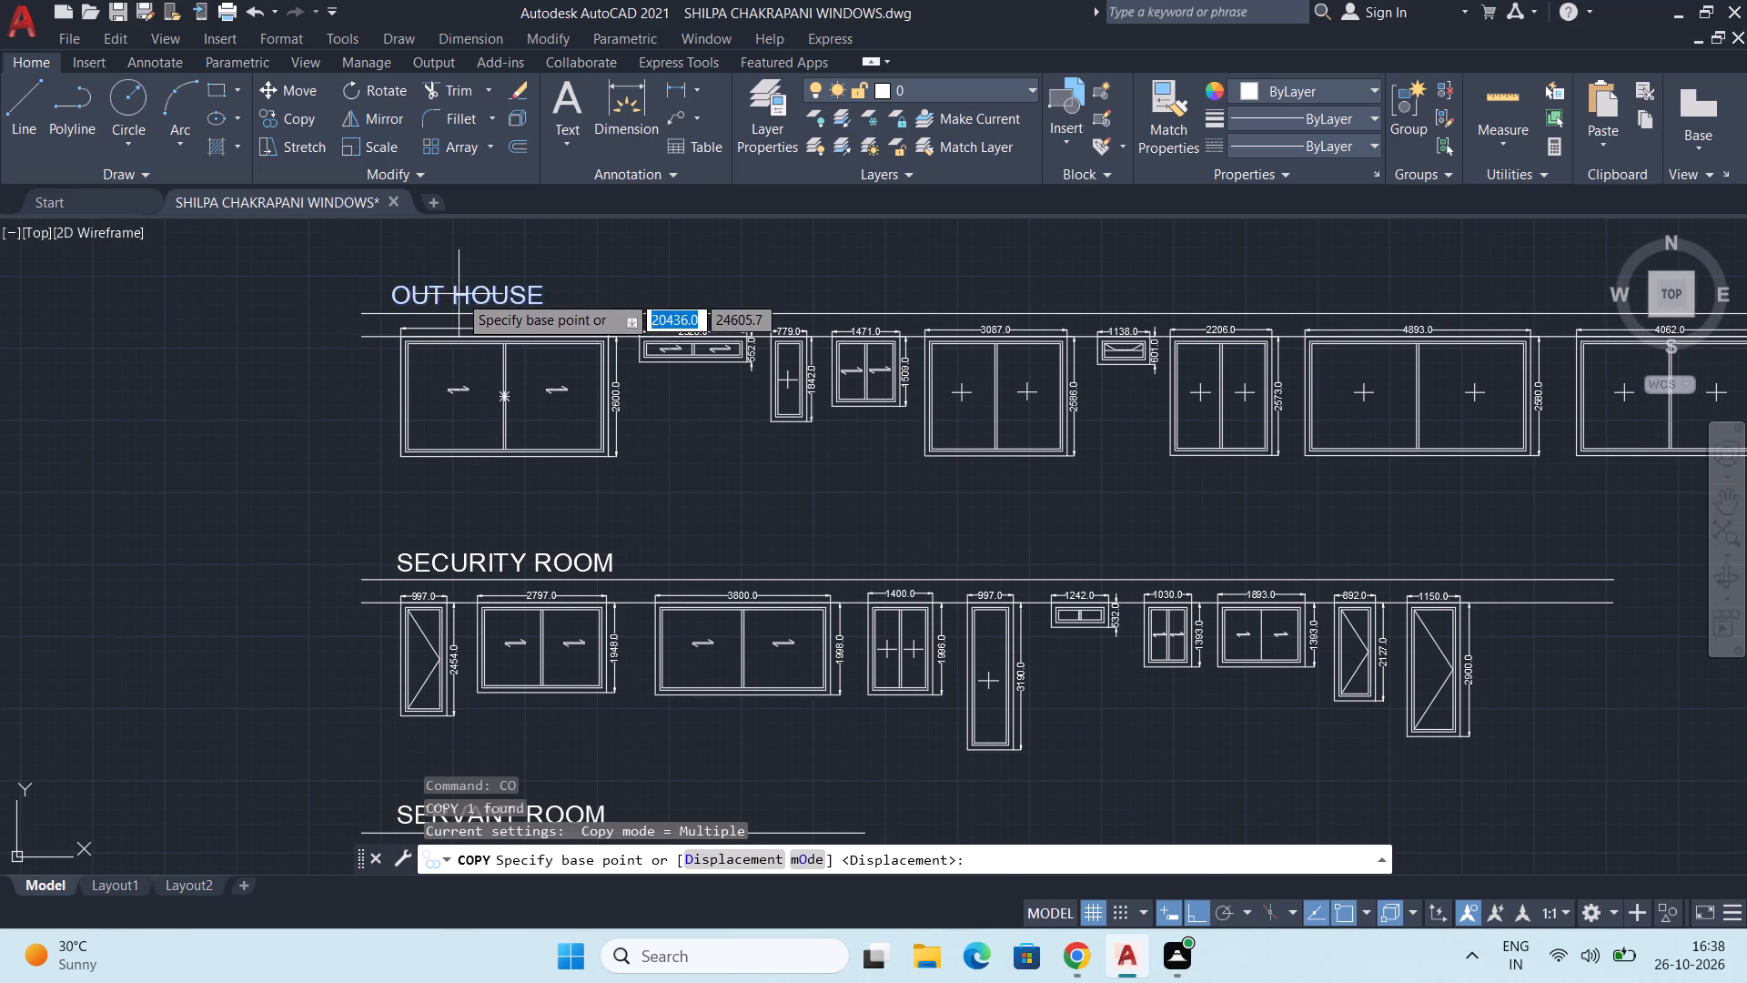
left_click(459, 294)
scroll(529, 520, "up", 3)
scroll(584, 457, "down", 2)
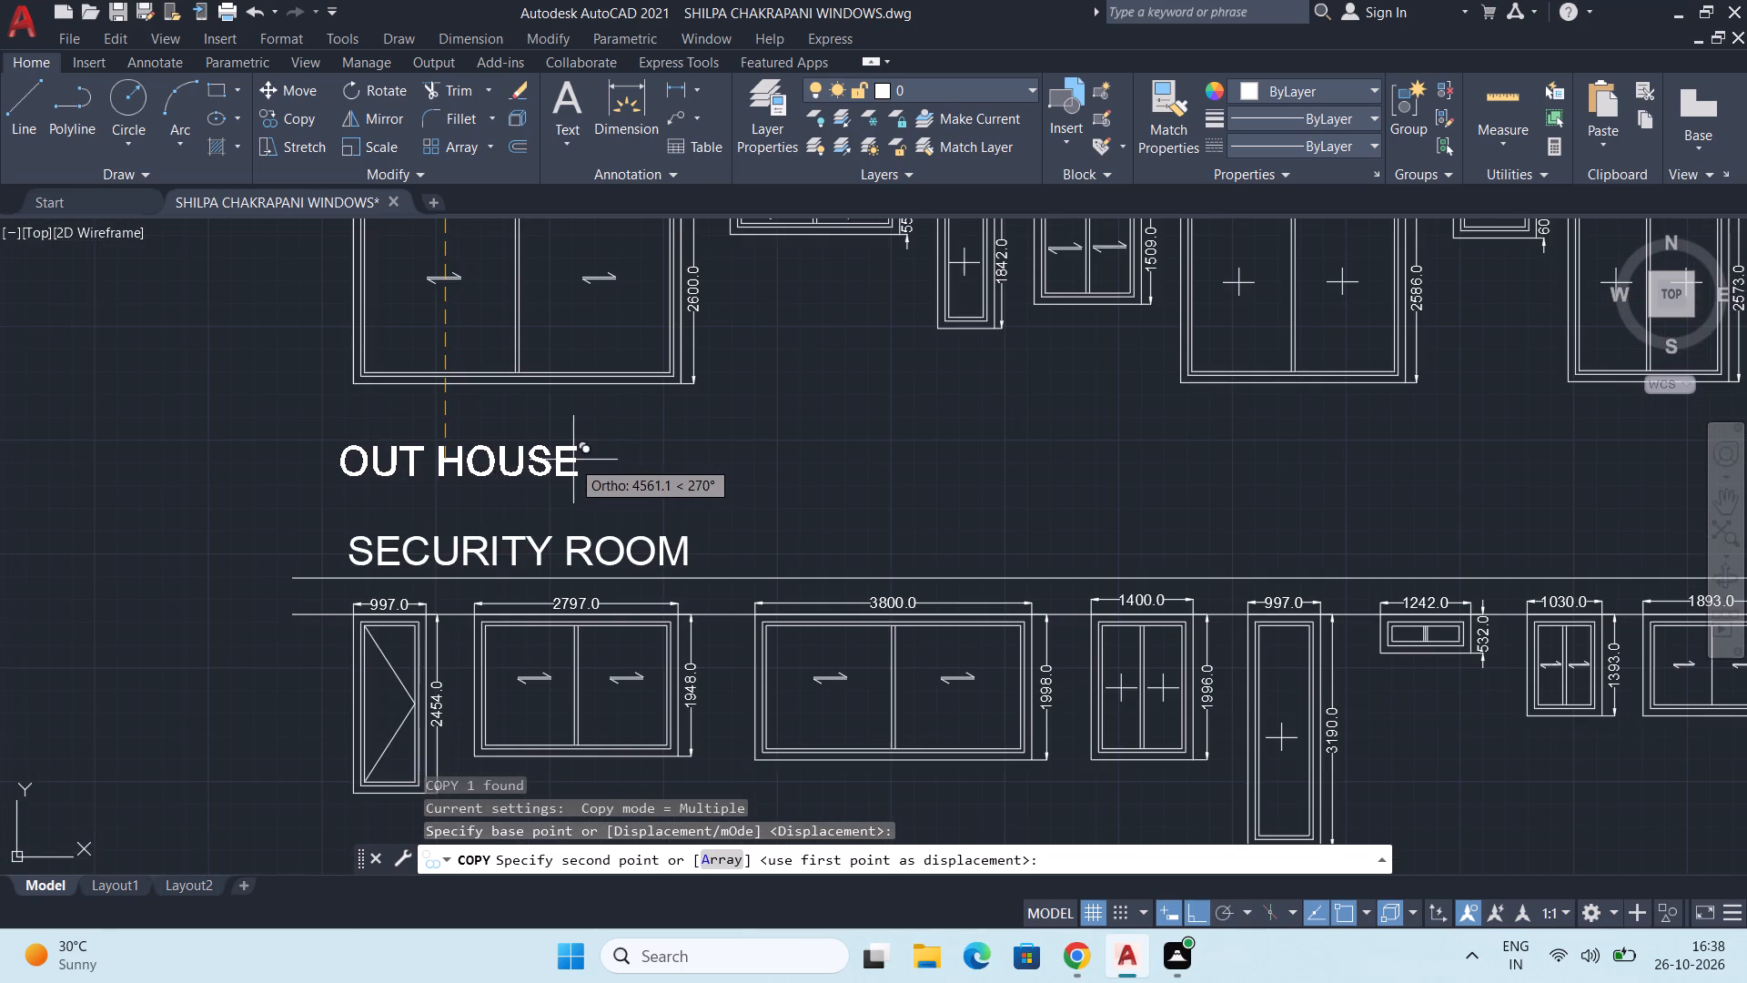
key("F8")
scroll(571, 460, "down", 2)
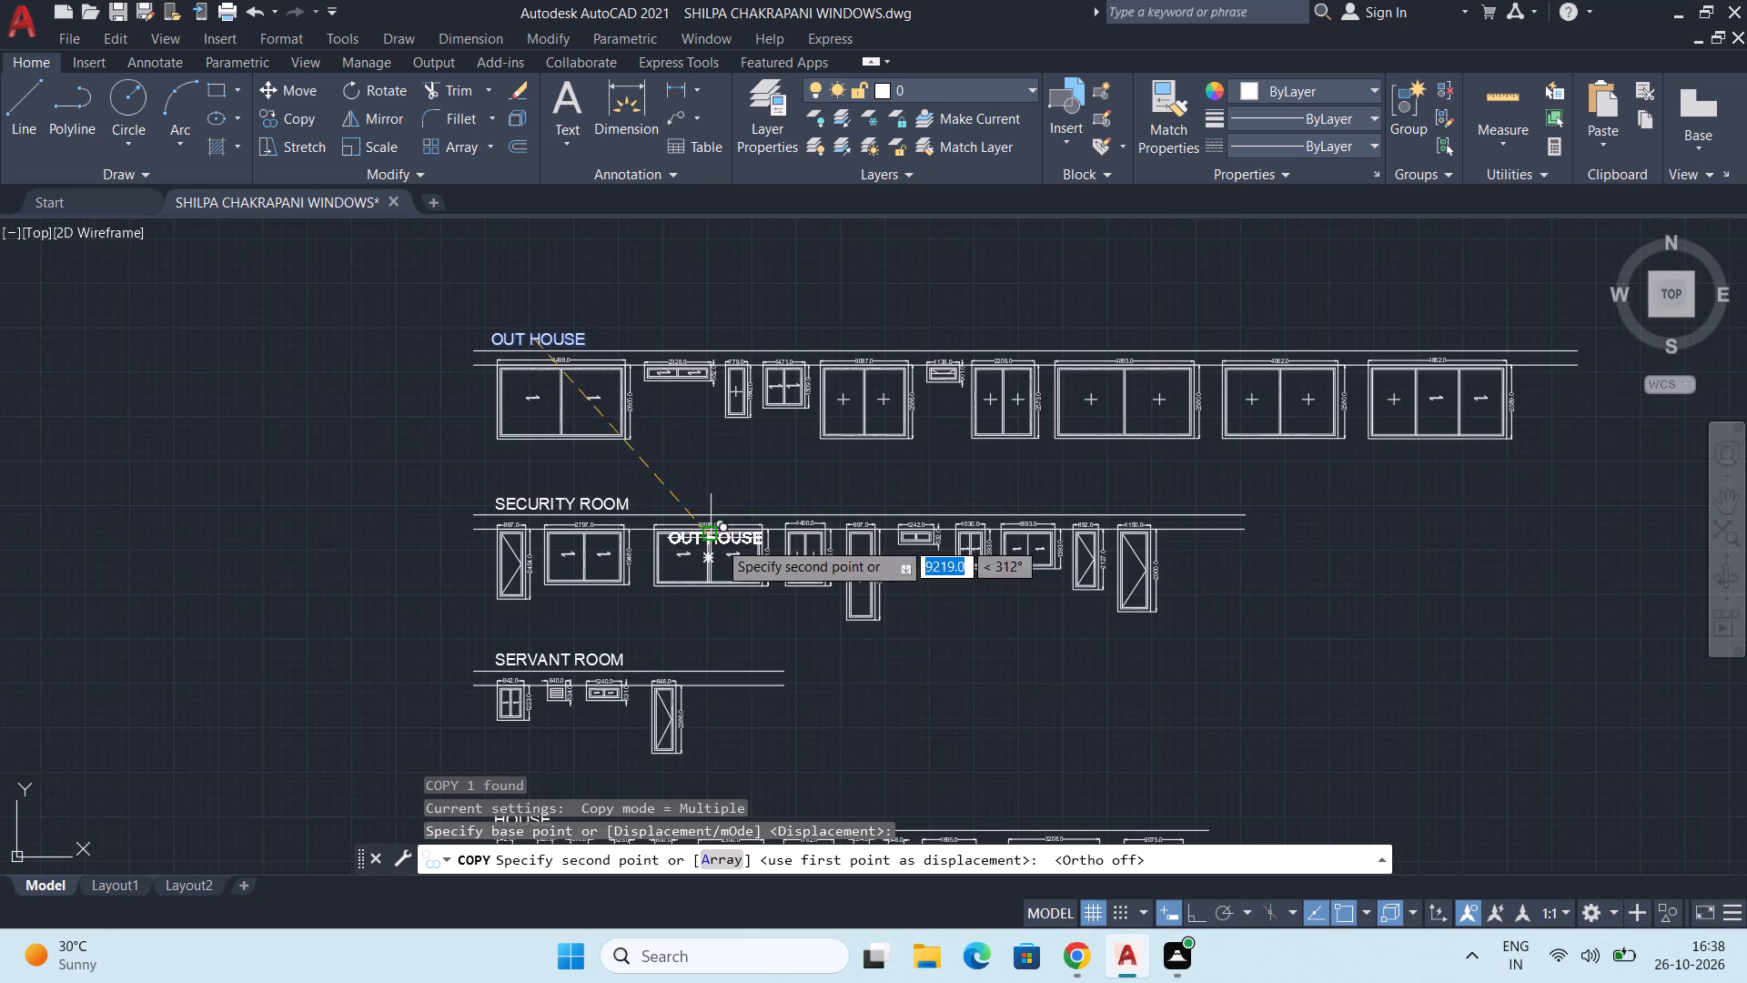
middle_click_drag(755, 586, 813, 597)
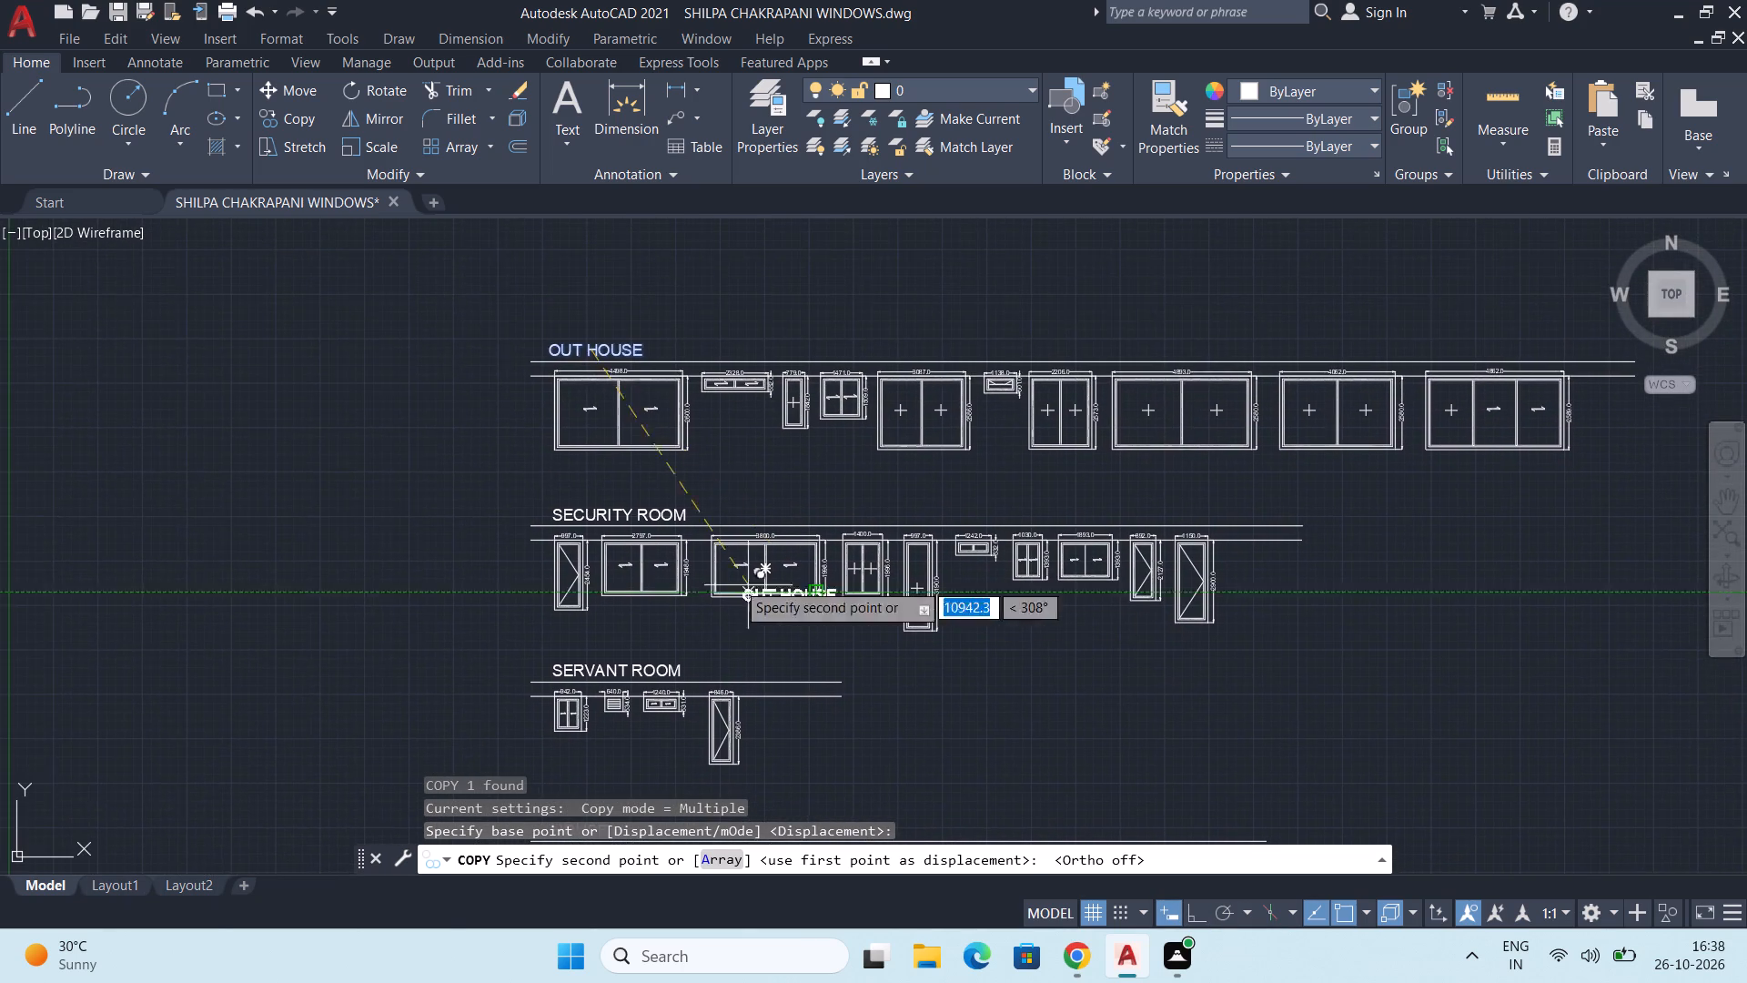
scroll(596, 502, "up", 3)
scroll(640, 388, "up", 1)
scroll(640, 388, "down", 2)
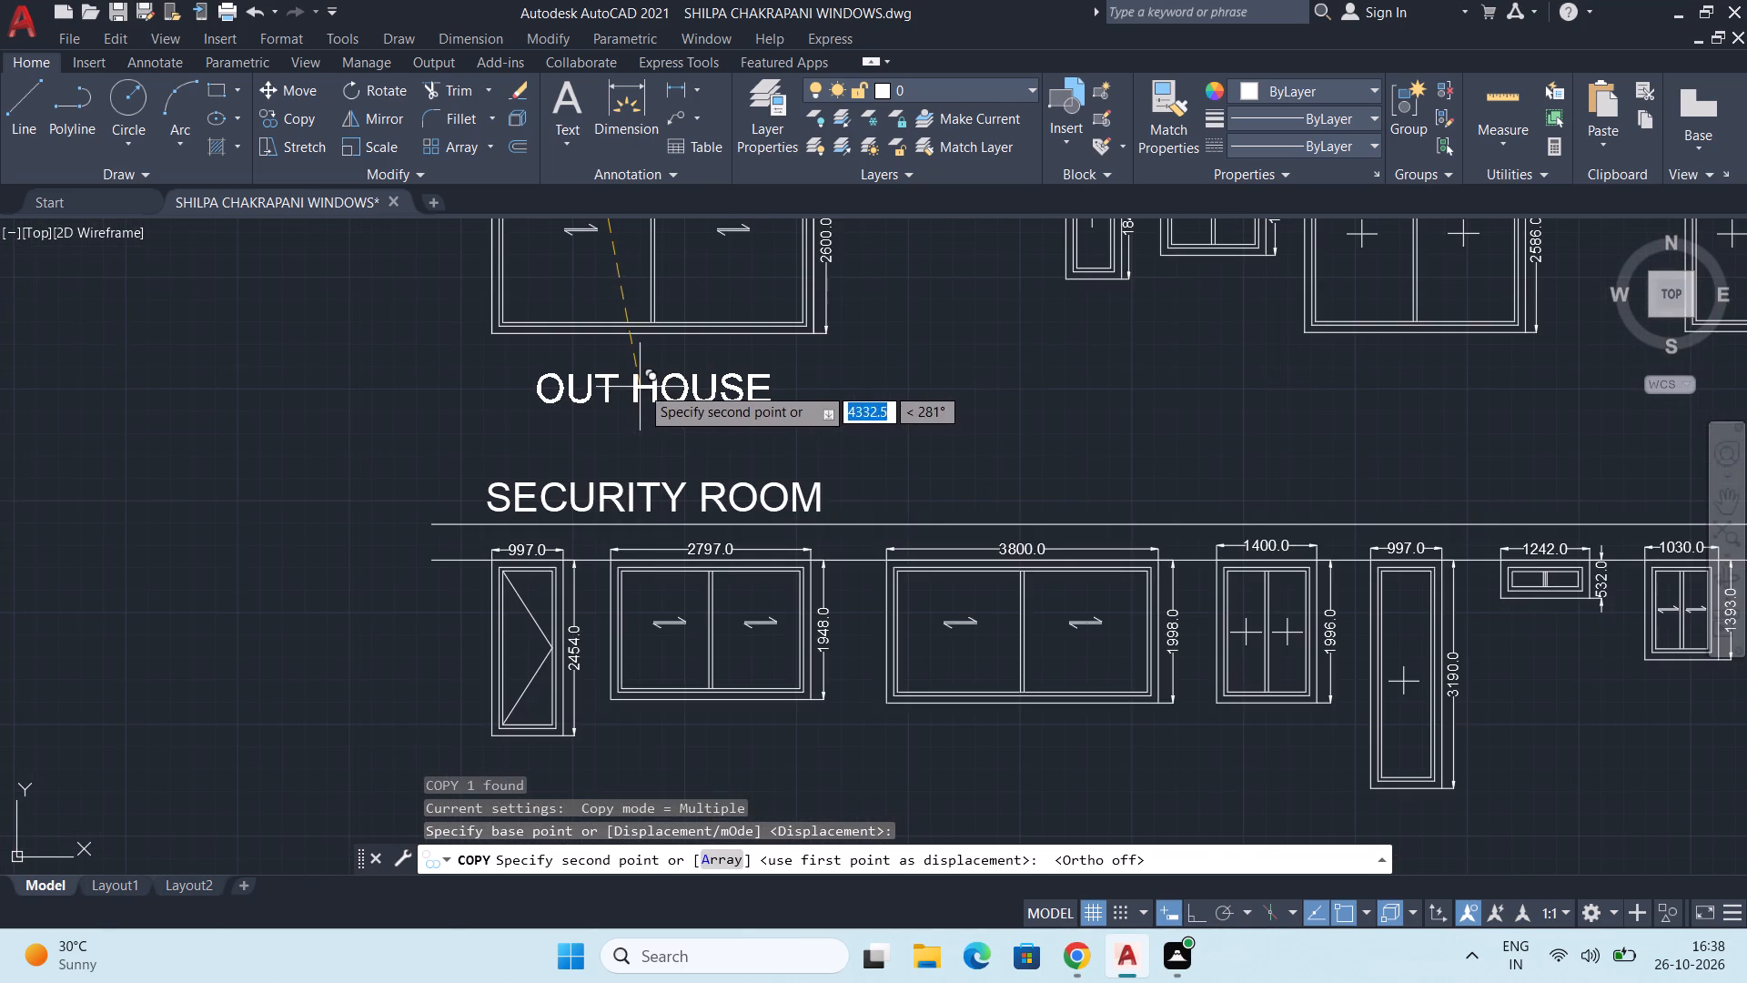
scroll(651, 362, "up", 2)
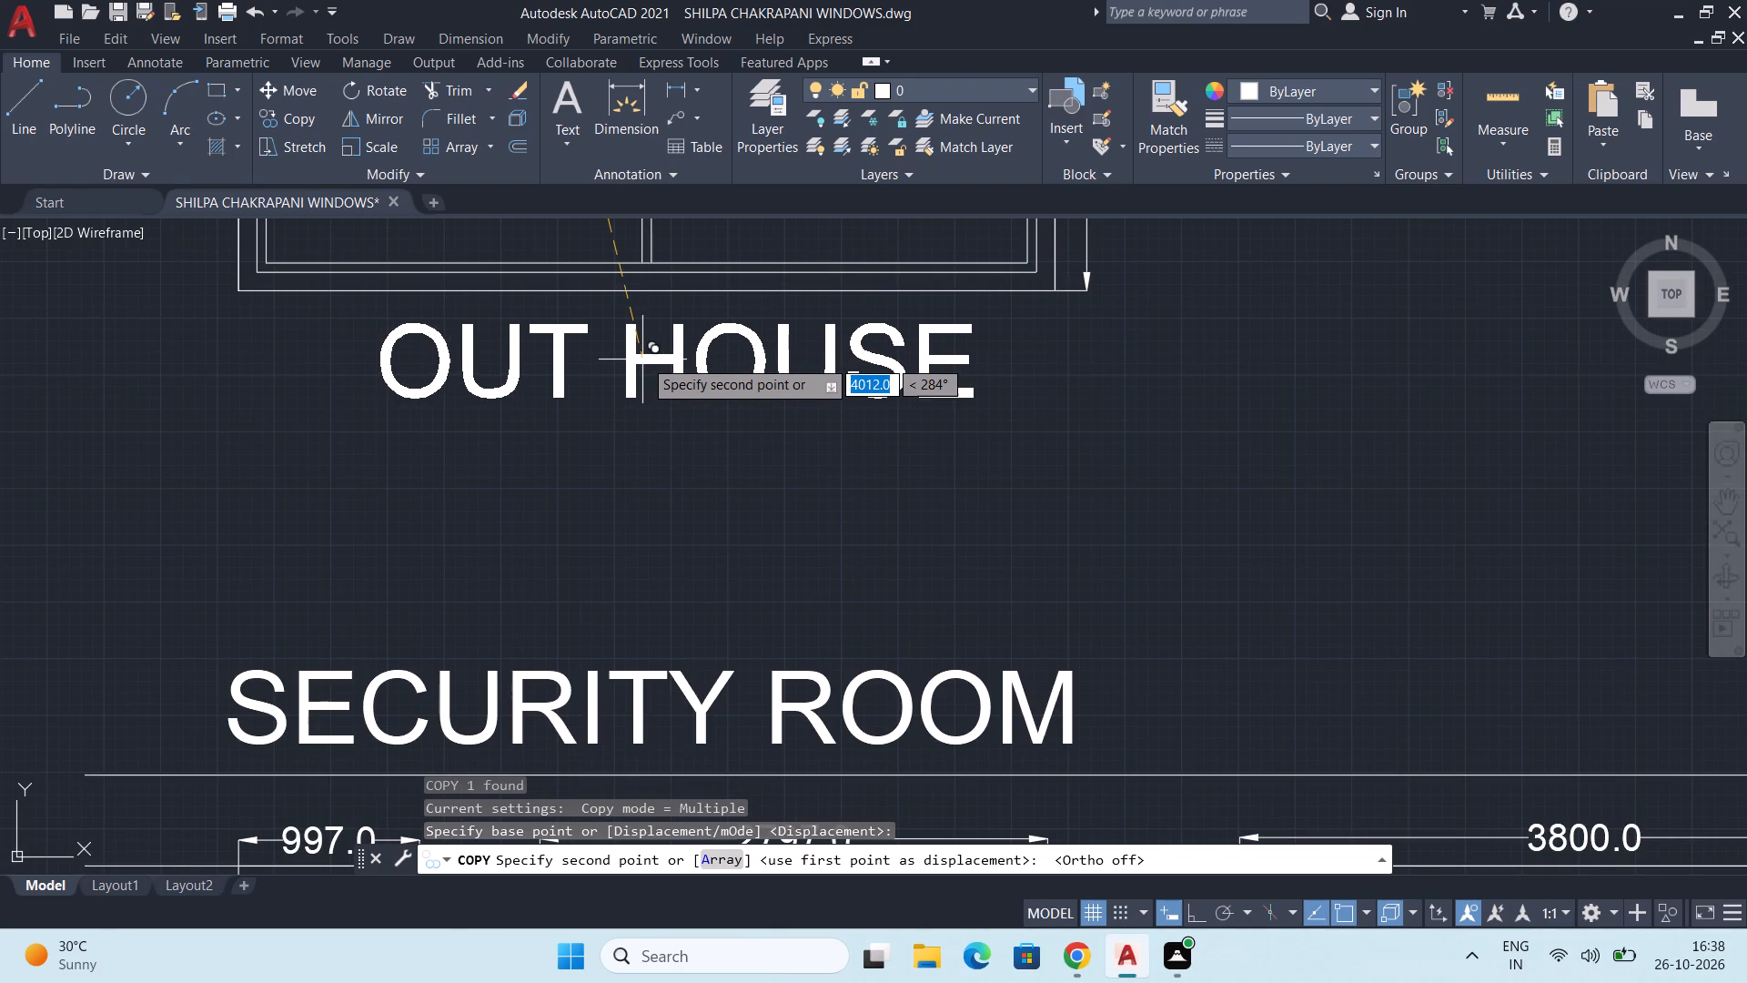
left_click(643, 359)
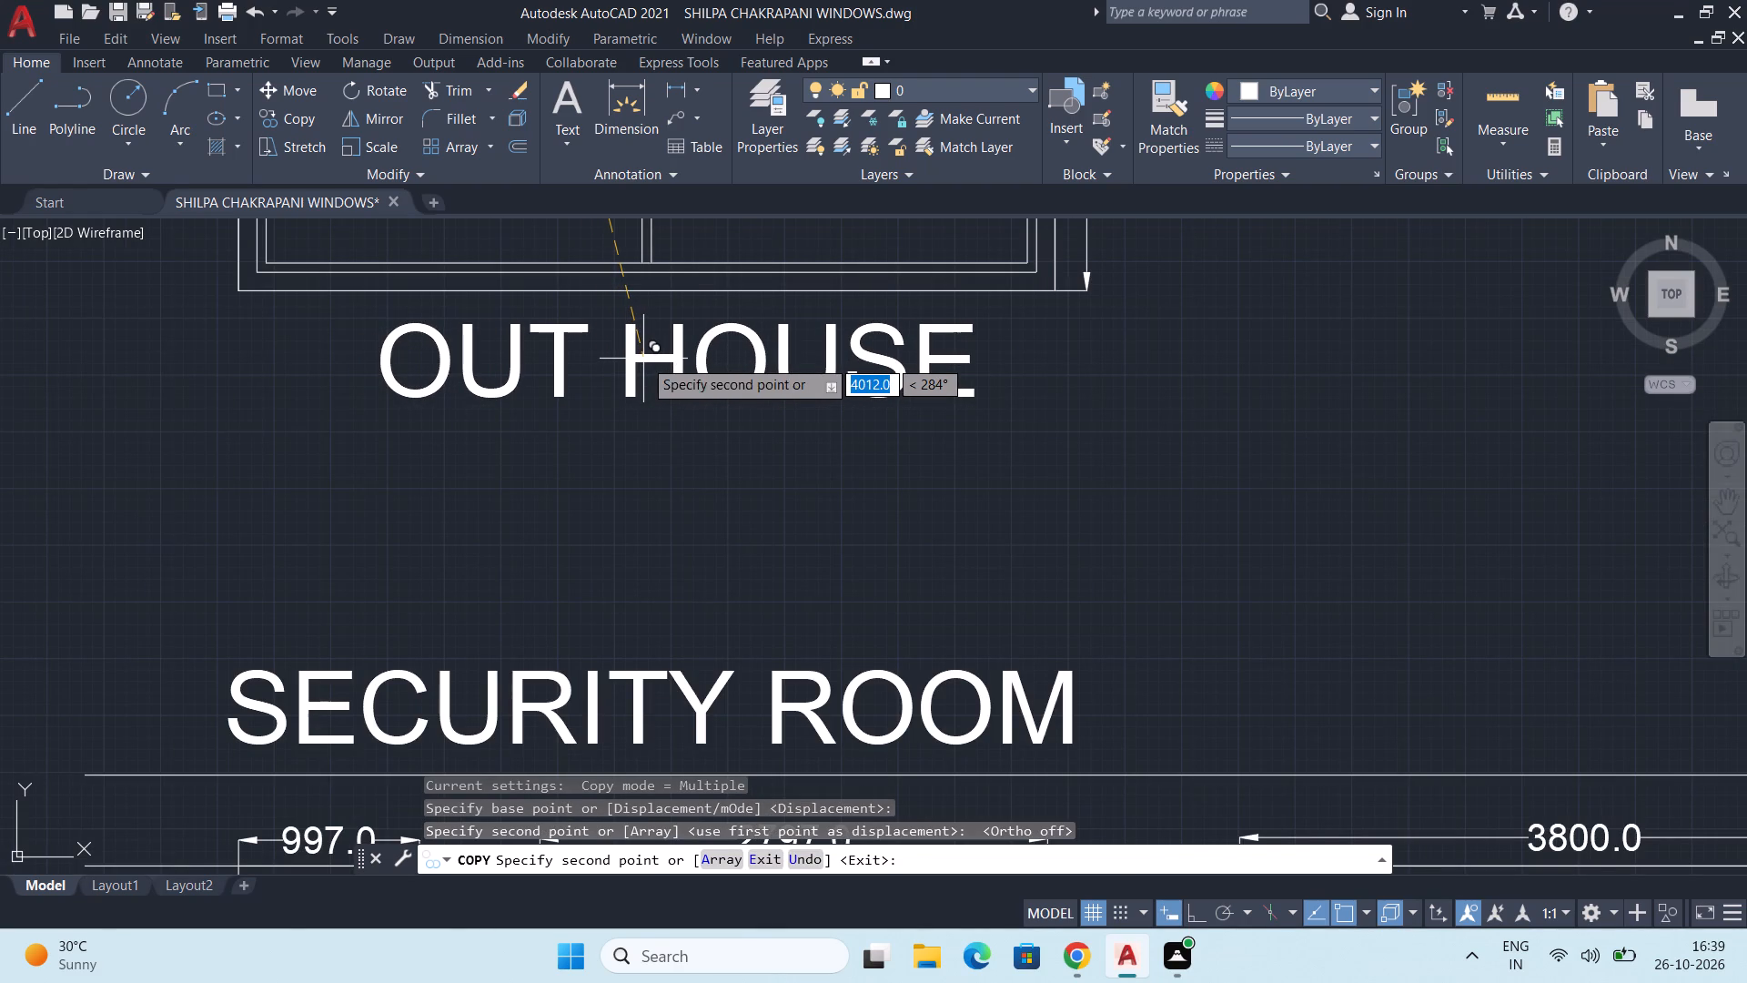
key("Escape")
Set the text height of the copied OUT HOUSE label beneath the 4498-wide window to 100.
scroll(744, 410, "down", 2)
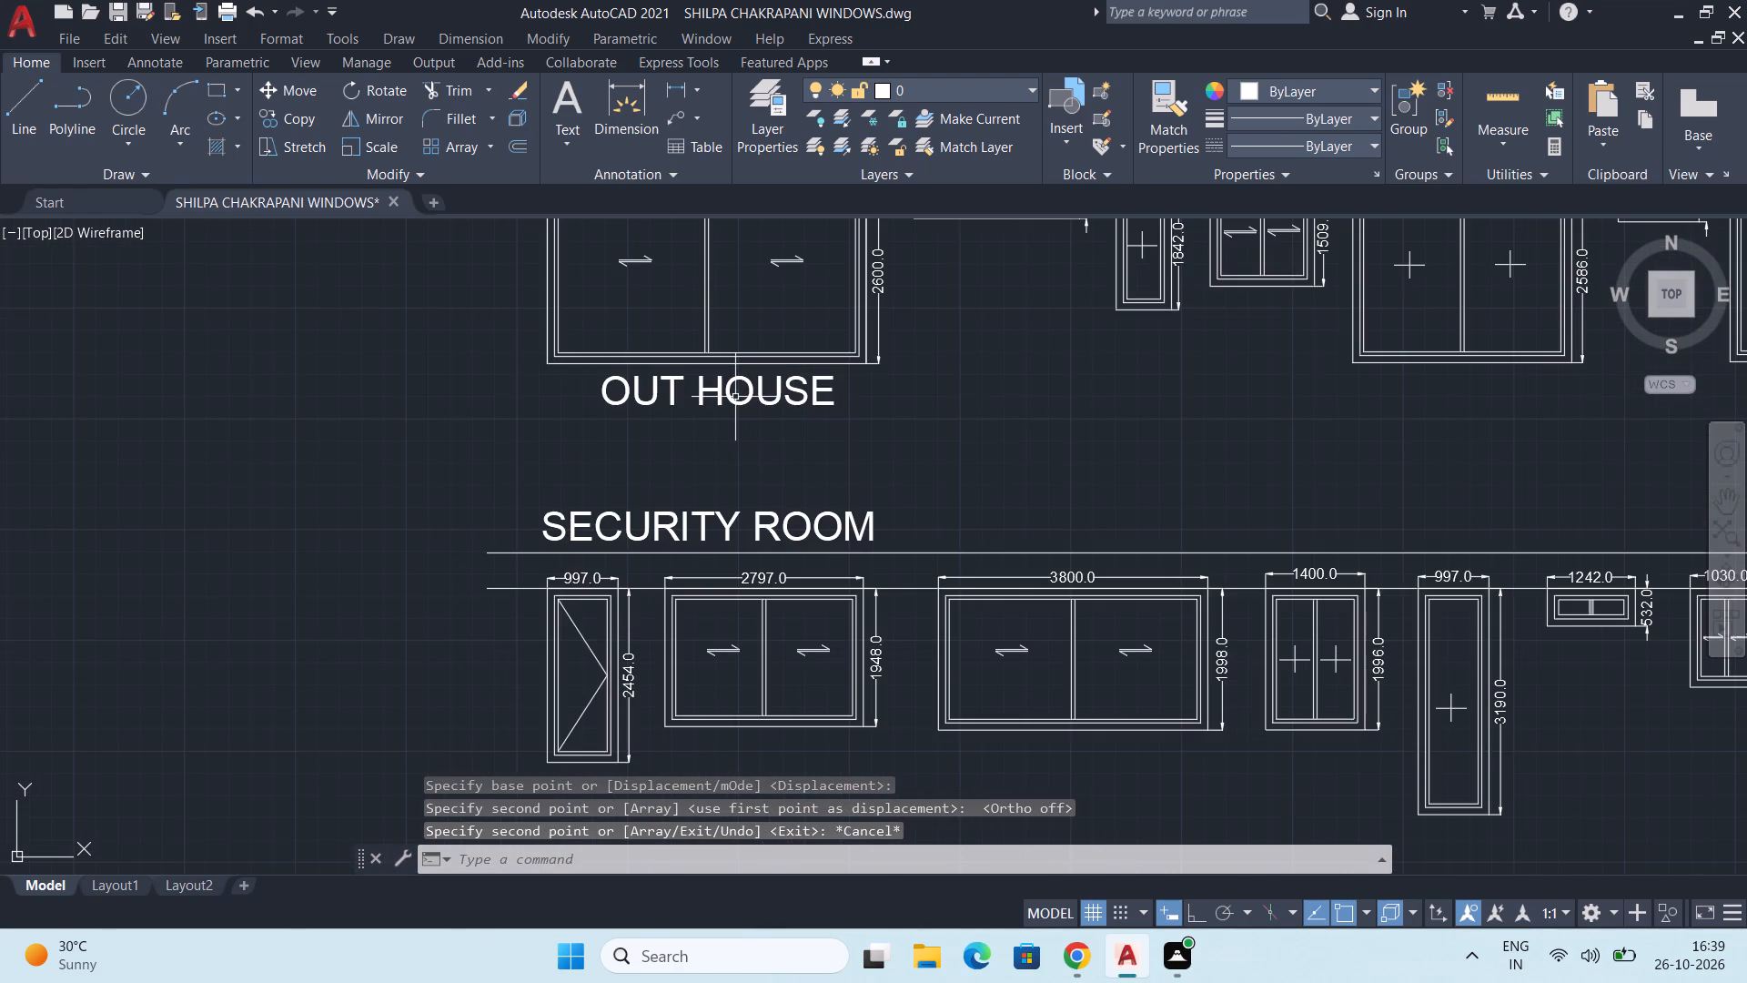
double_click(734, 400)
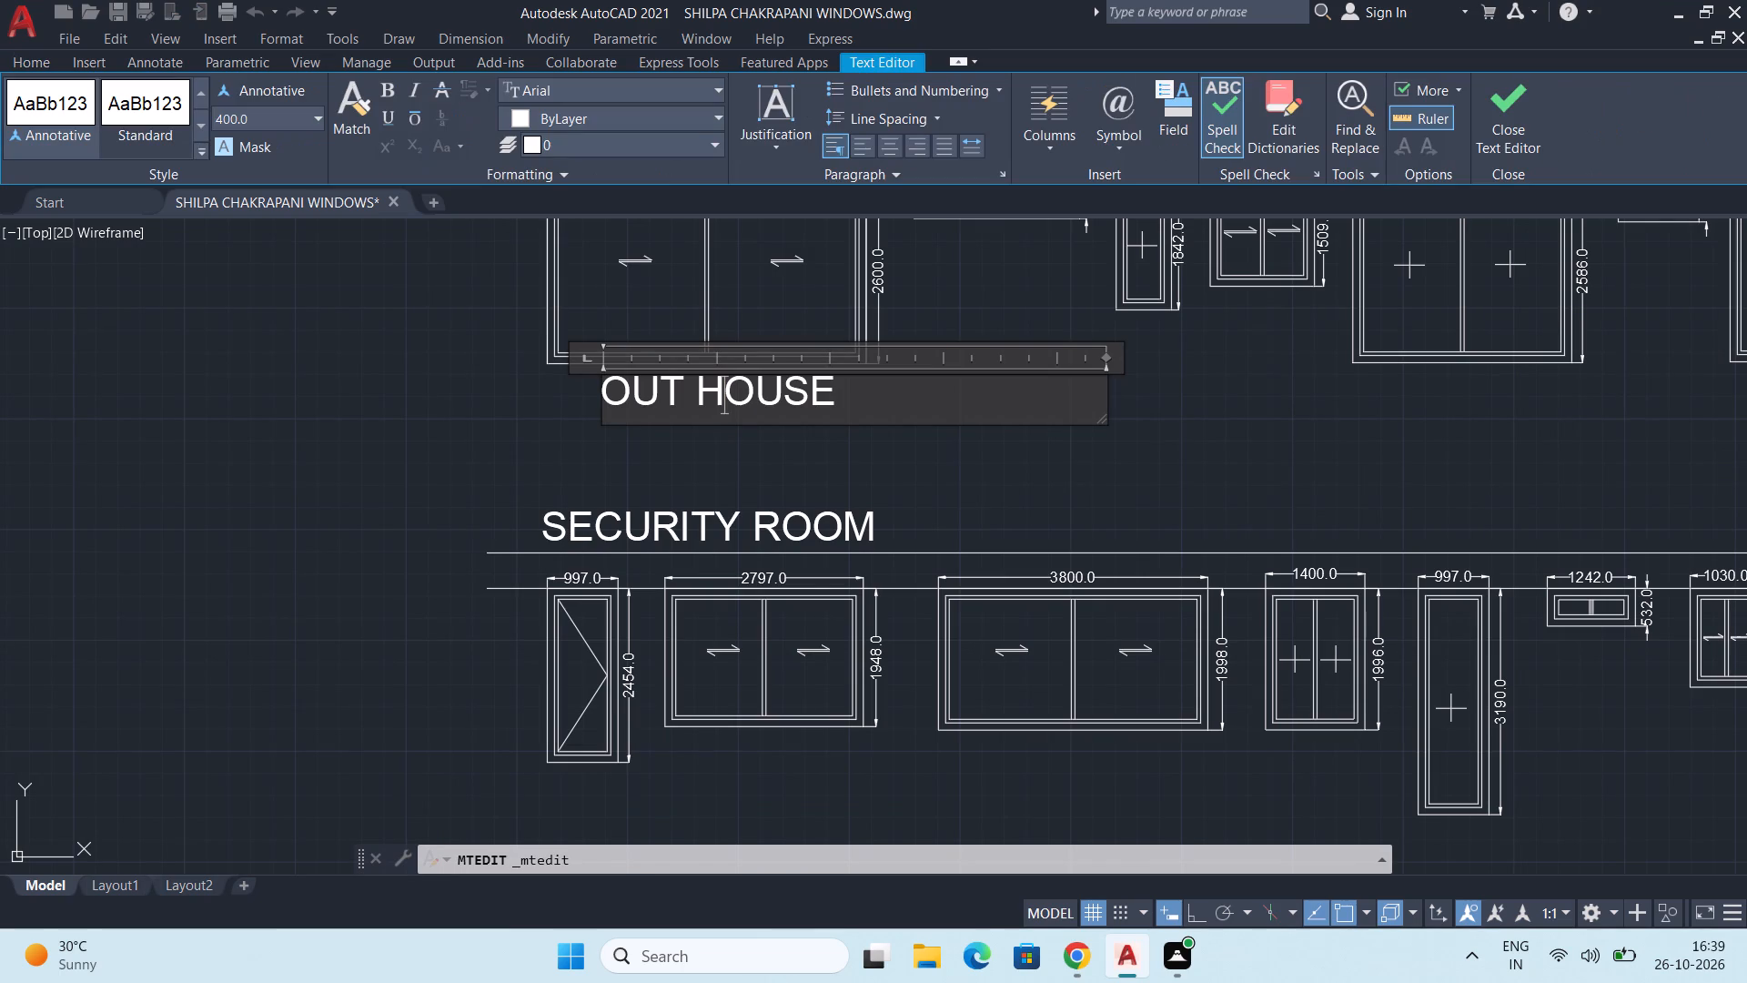
left_click_drag(874, 385, 492, 396)
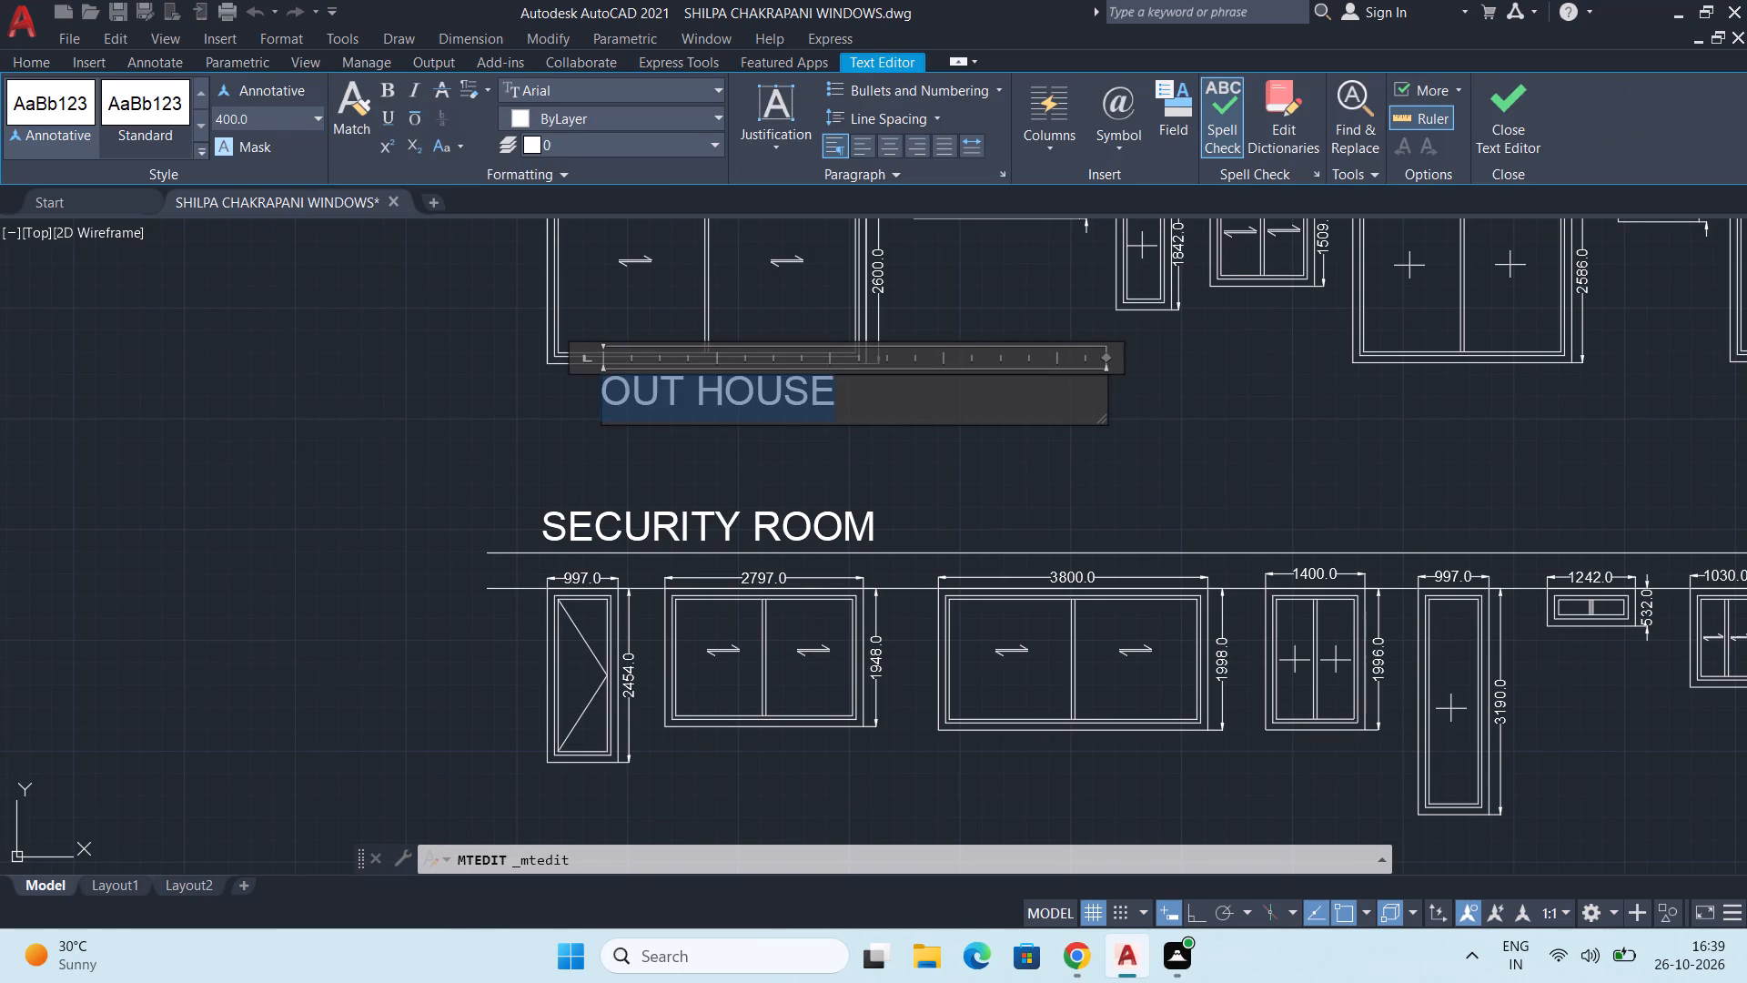
left_click(291, 114)
type("100")
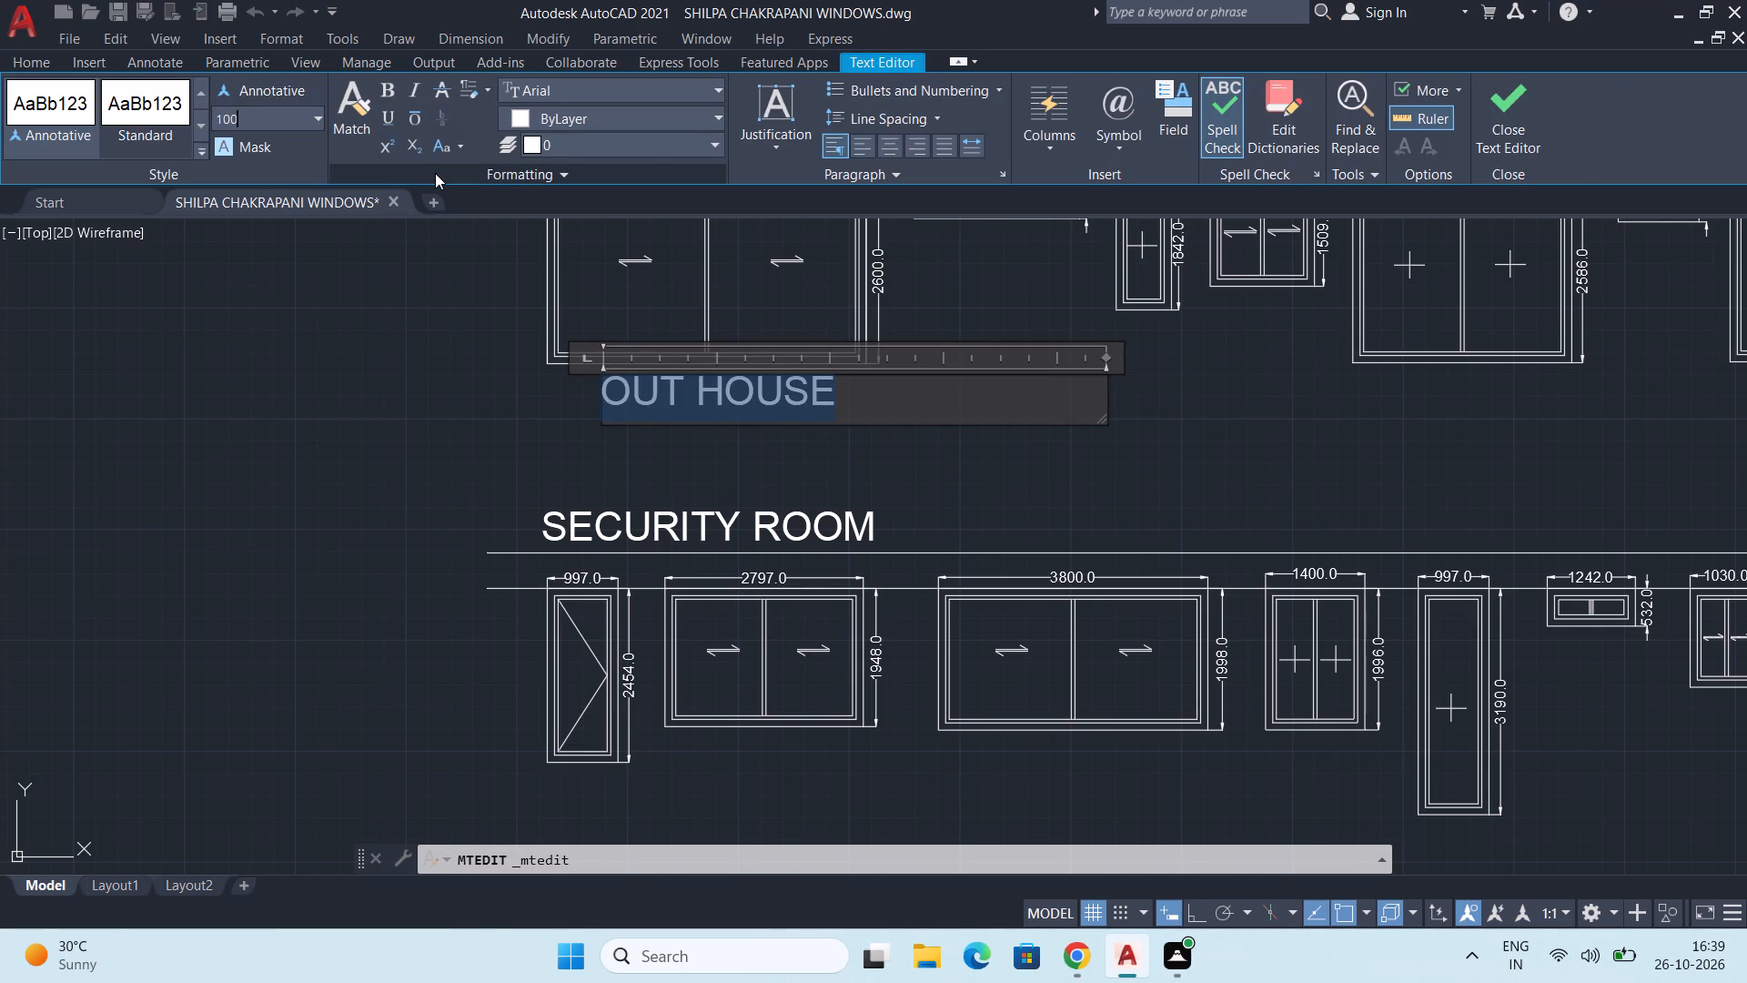
key("Return")
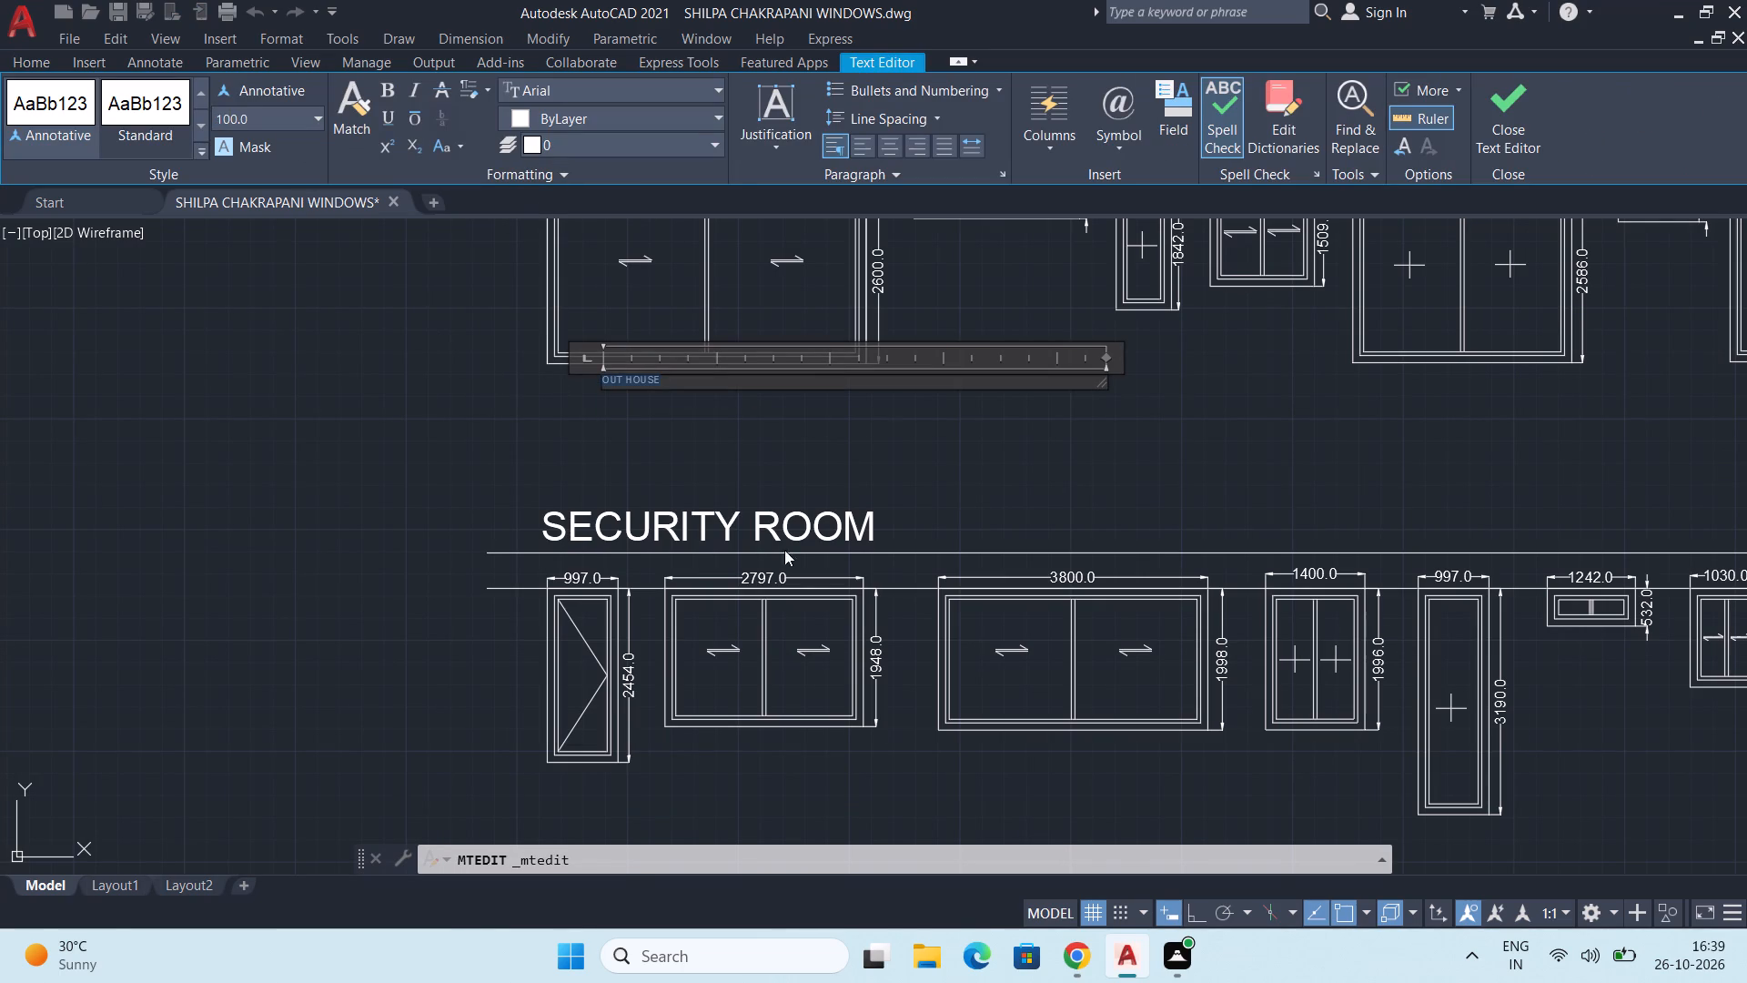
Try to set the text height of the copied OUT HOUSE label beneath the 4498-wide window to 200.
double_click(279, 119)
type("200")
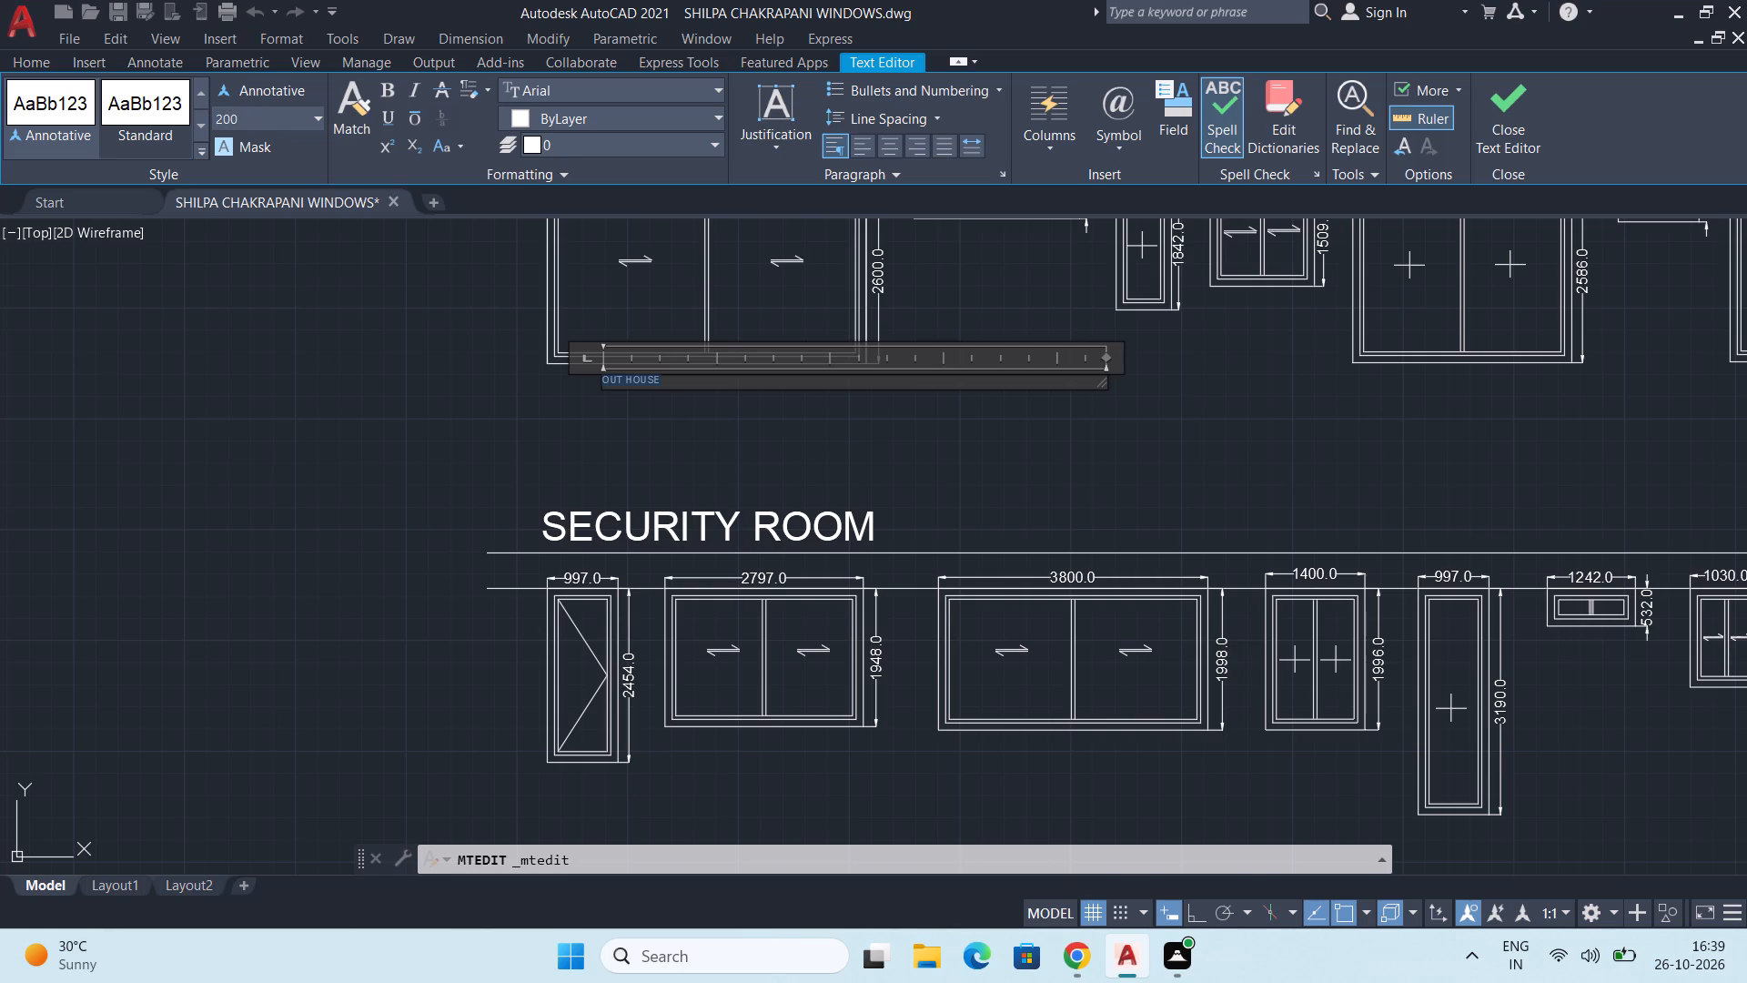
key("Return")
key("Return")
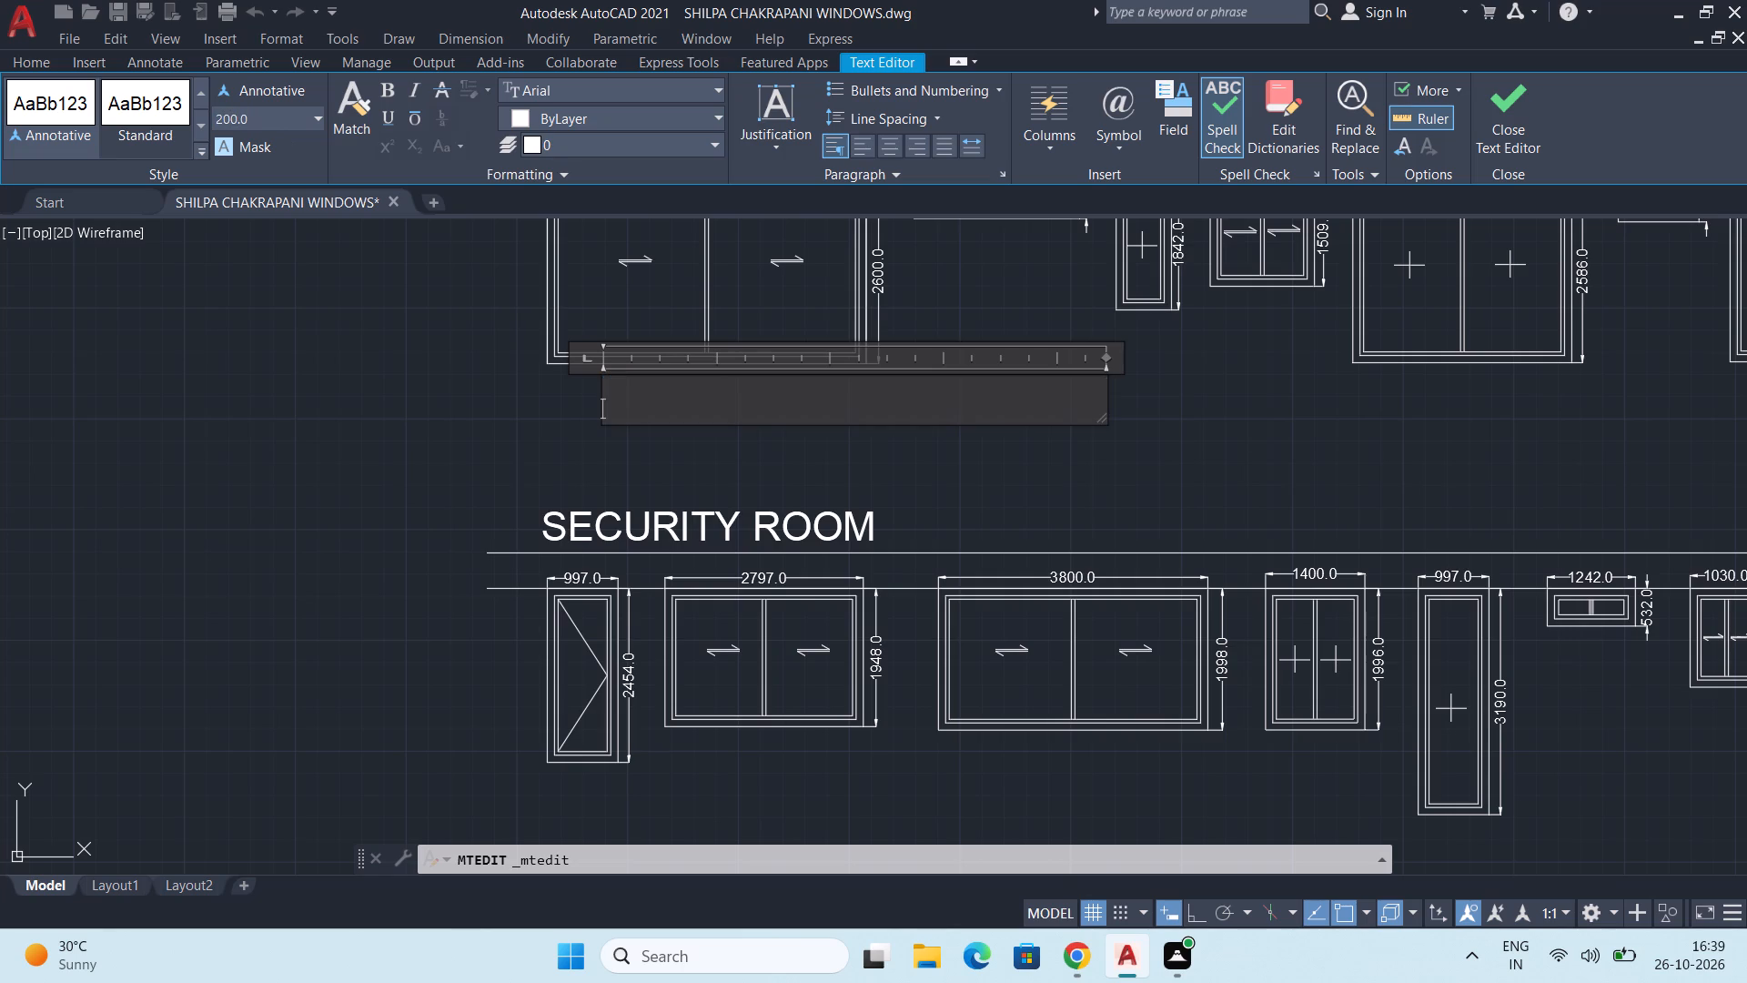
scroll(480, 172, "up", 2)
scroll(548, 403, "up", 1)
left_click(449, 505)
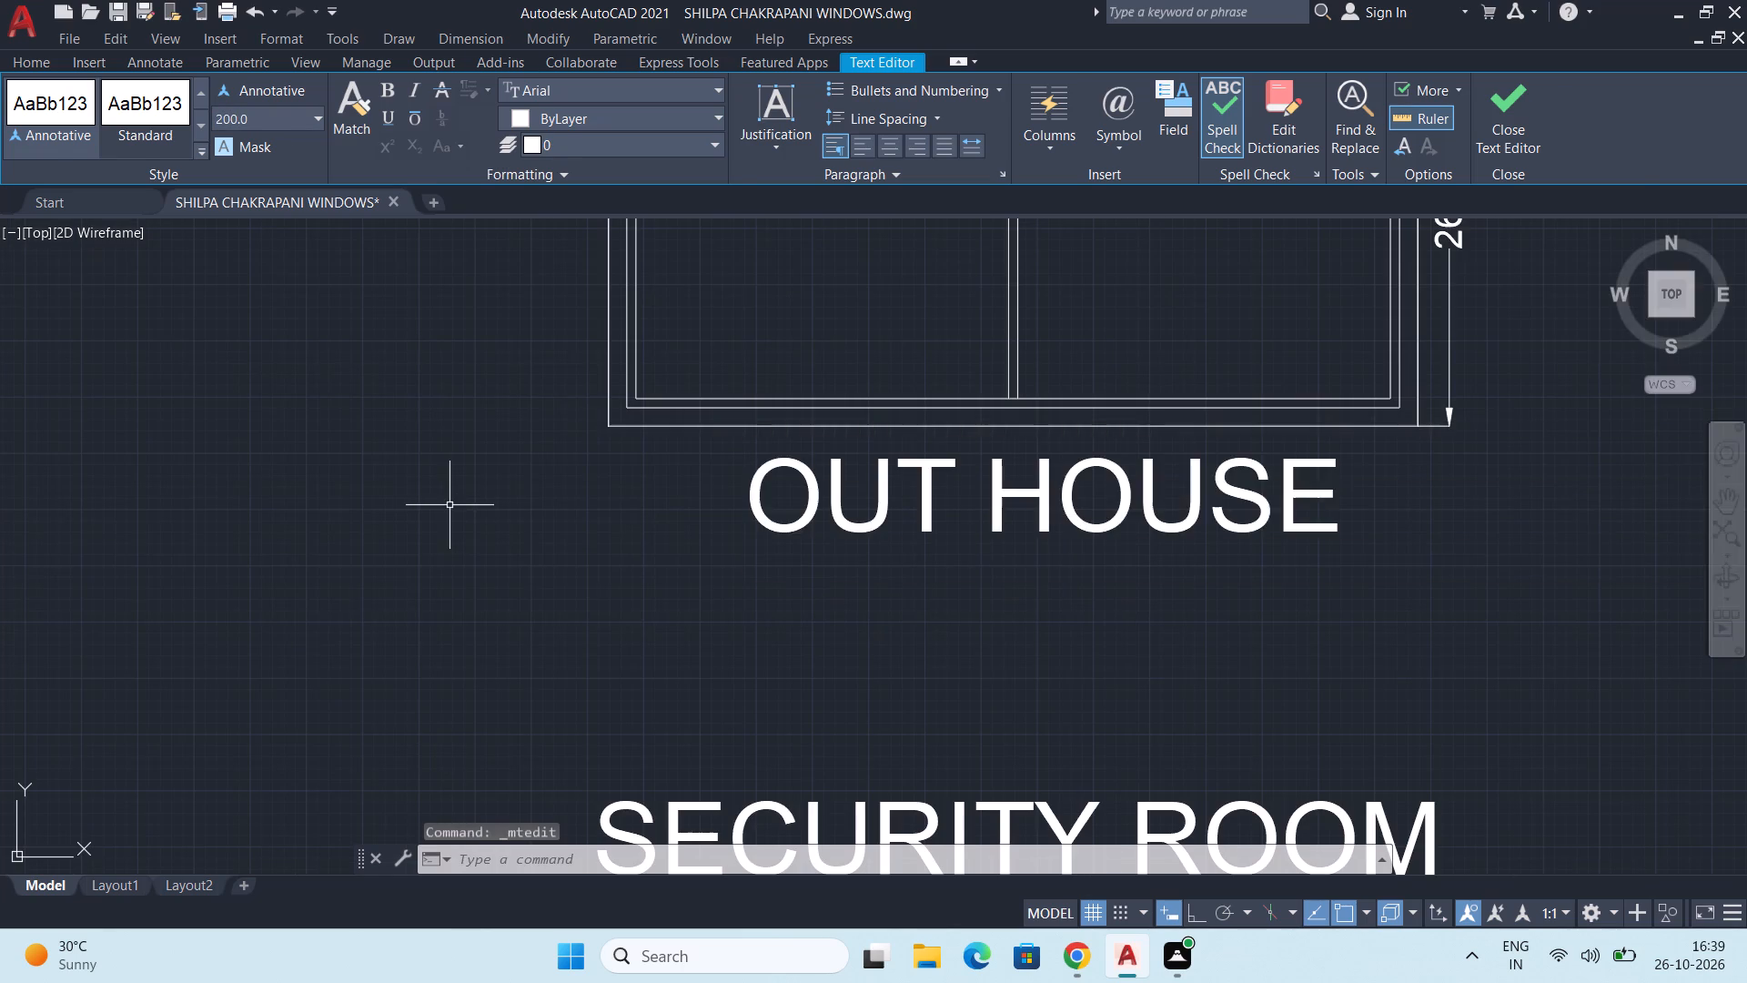
Set the text height of the copied OUT HOUSE label beneath the first row's 4498-wide window to 200.
scroll(948, 555, "down", 3)
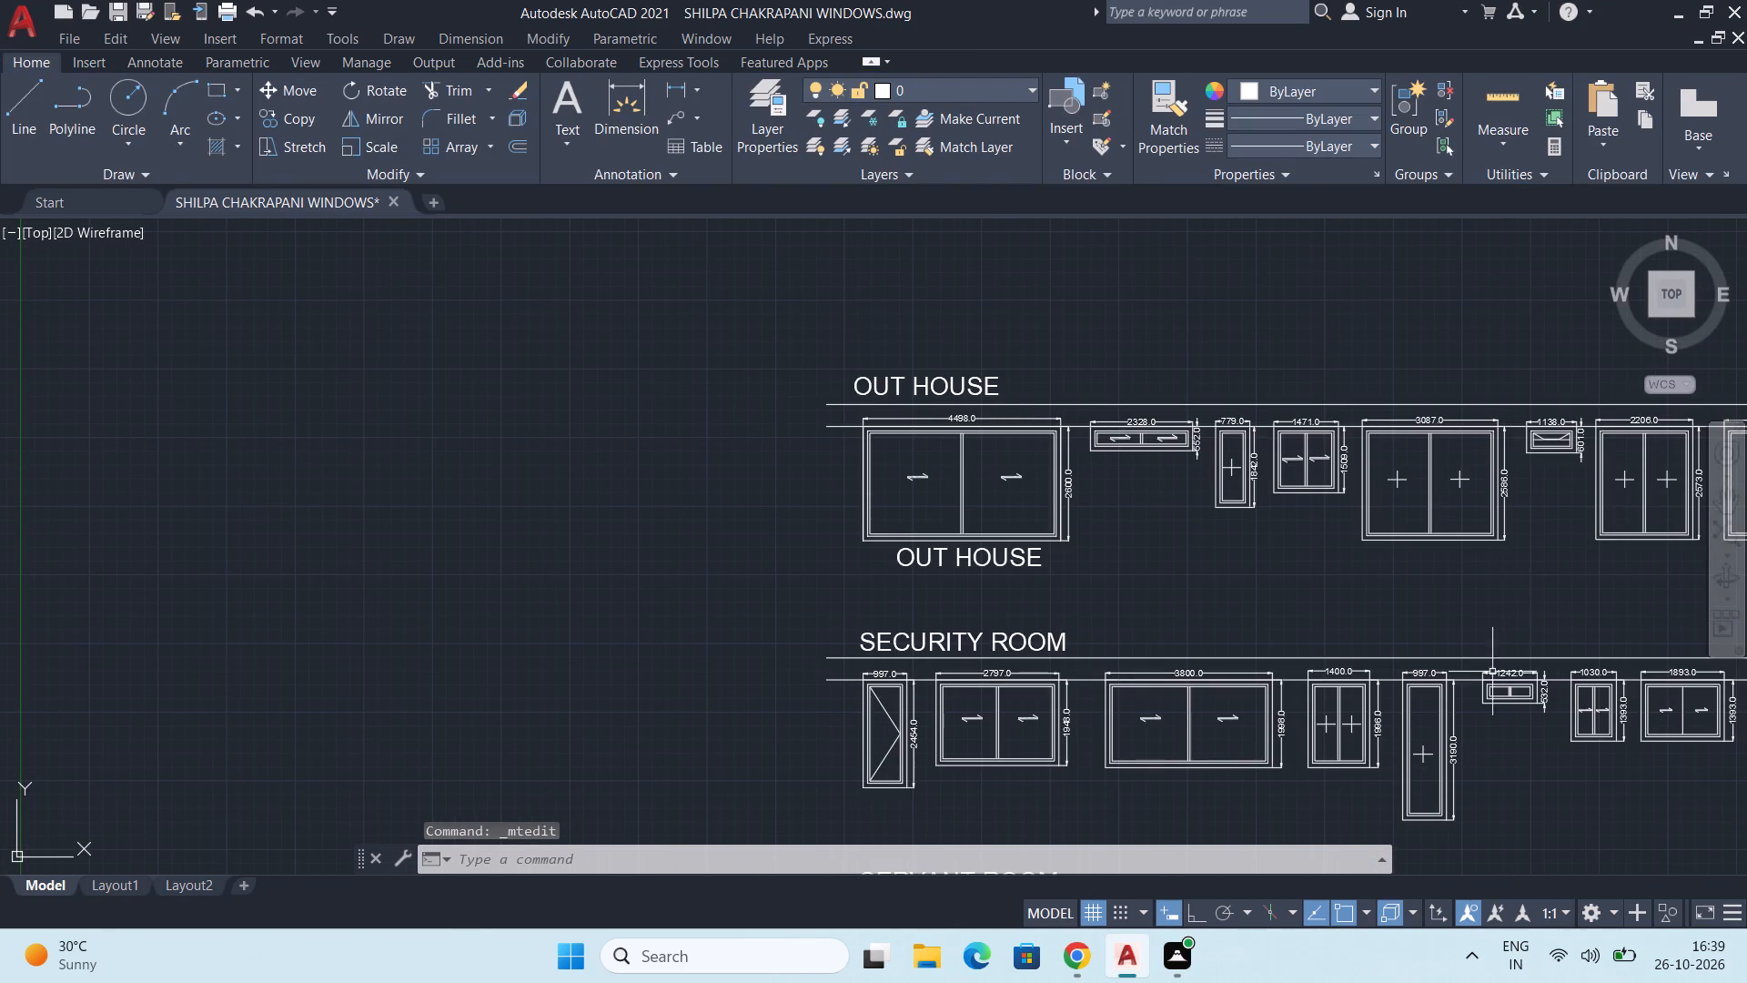
scroll(1066, 616, "down", 1)
middle_click_drag(1071, 609, 944, 548)
scroll(856, 513, "up", 2)
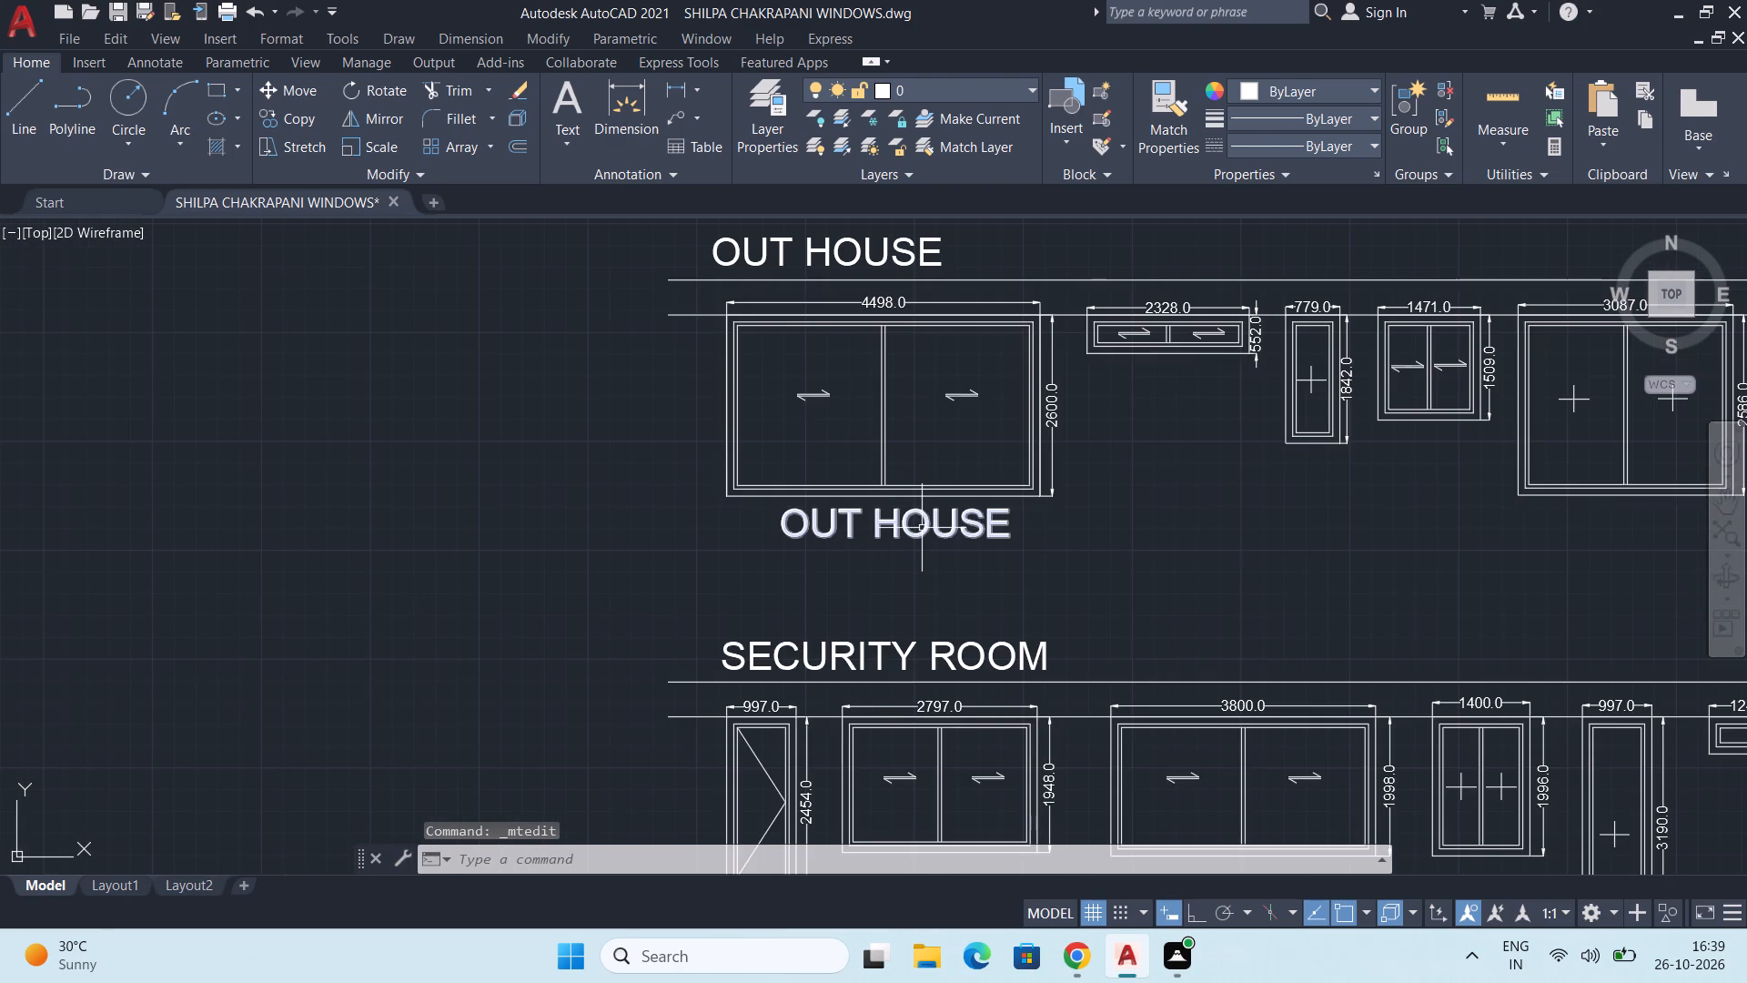
double_click(916, 528)
left_click(992, 536)
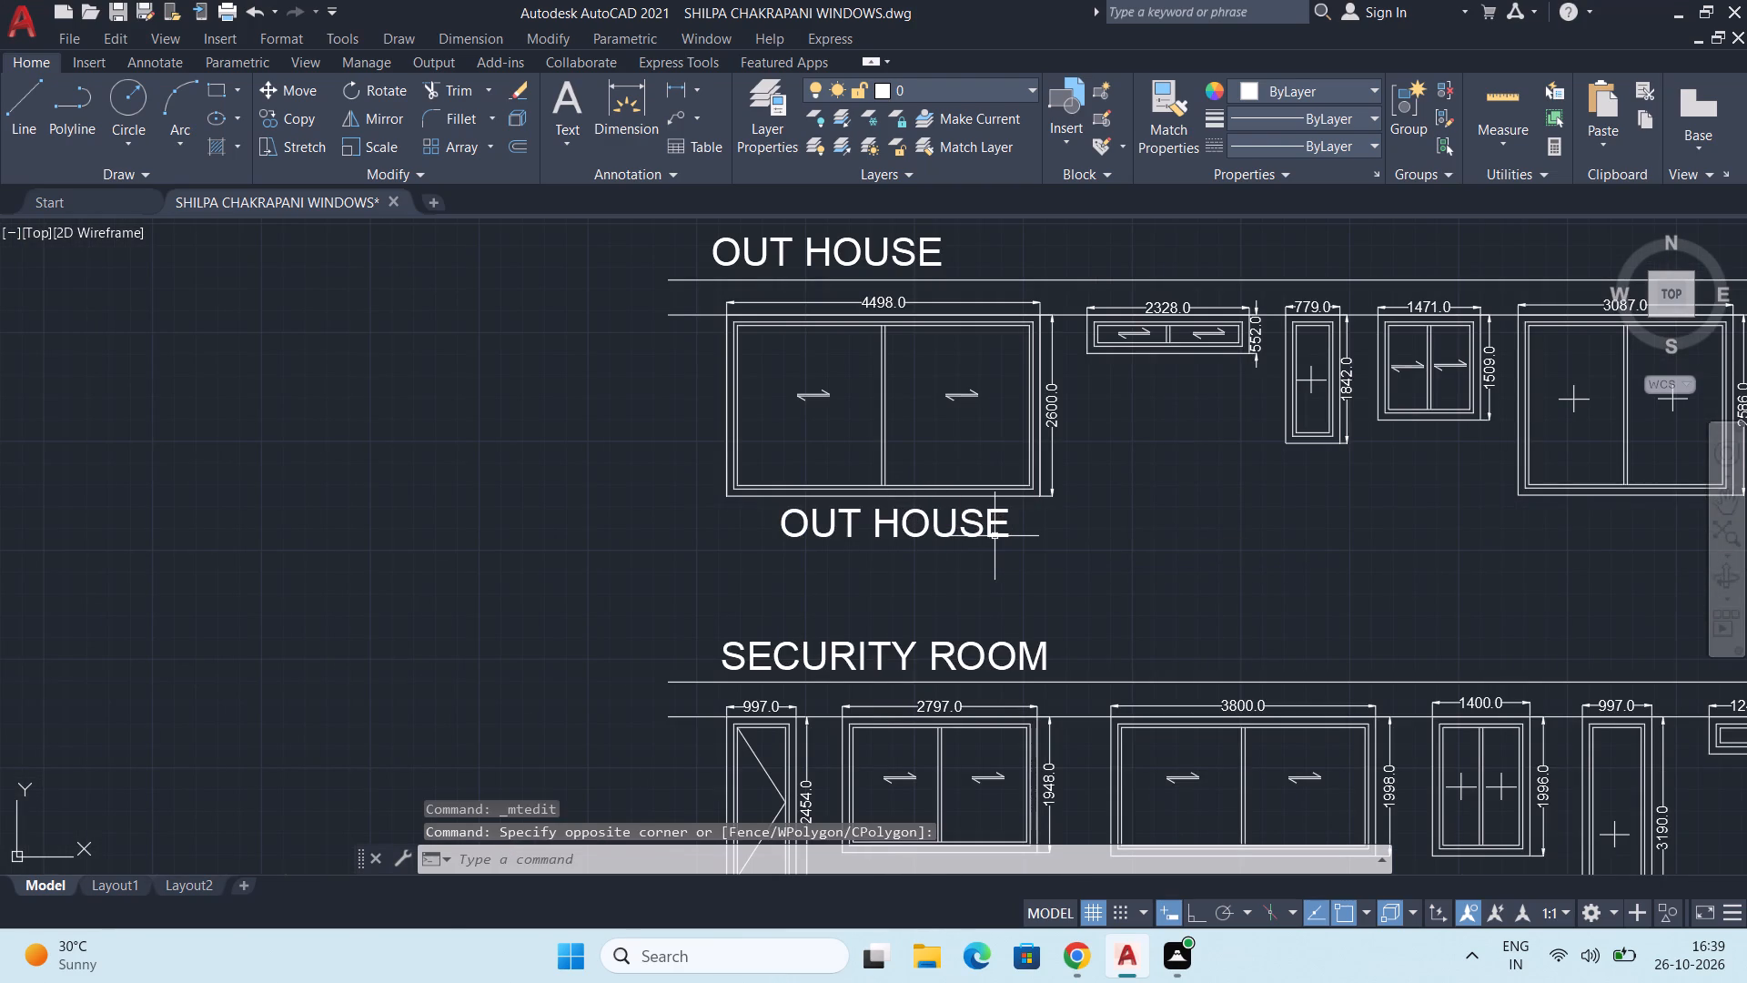
double_click(995, 536)
left_click_drag(1040, 531, 709, 540)
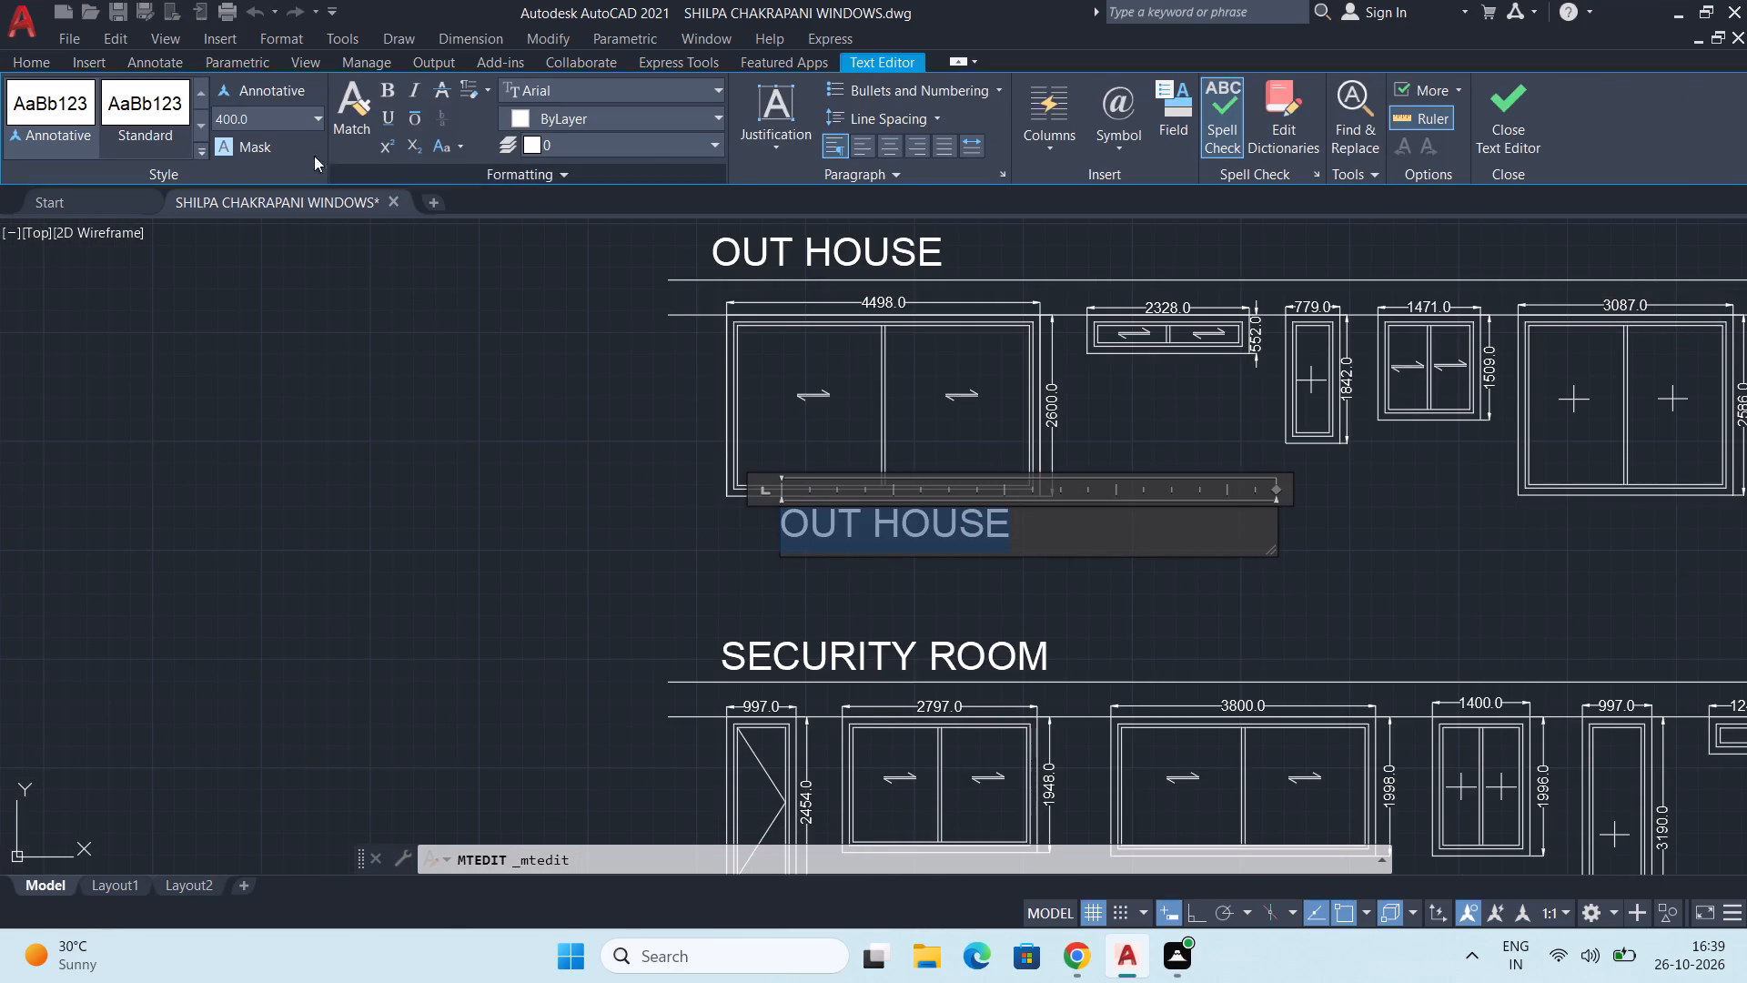
left_click(280, 114)
type("200")
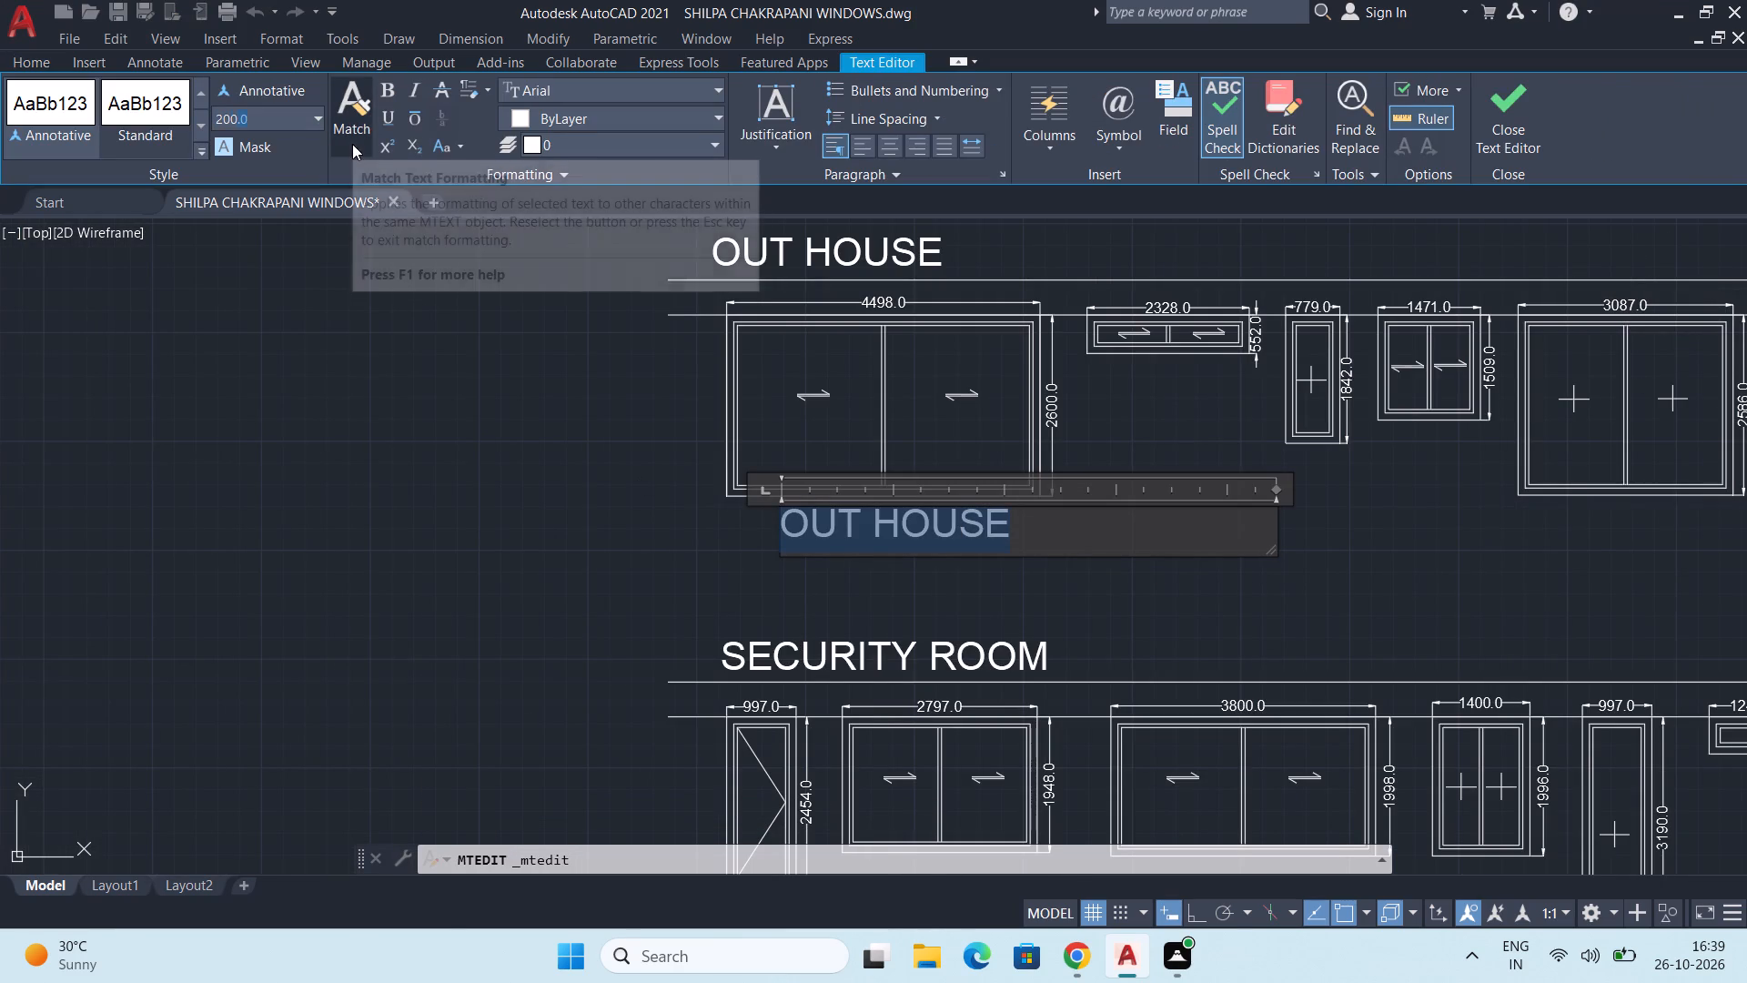
key("Return")
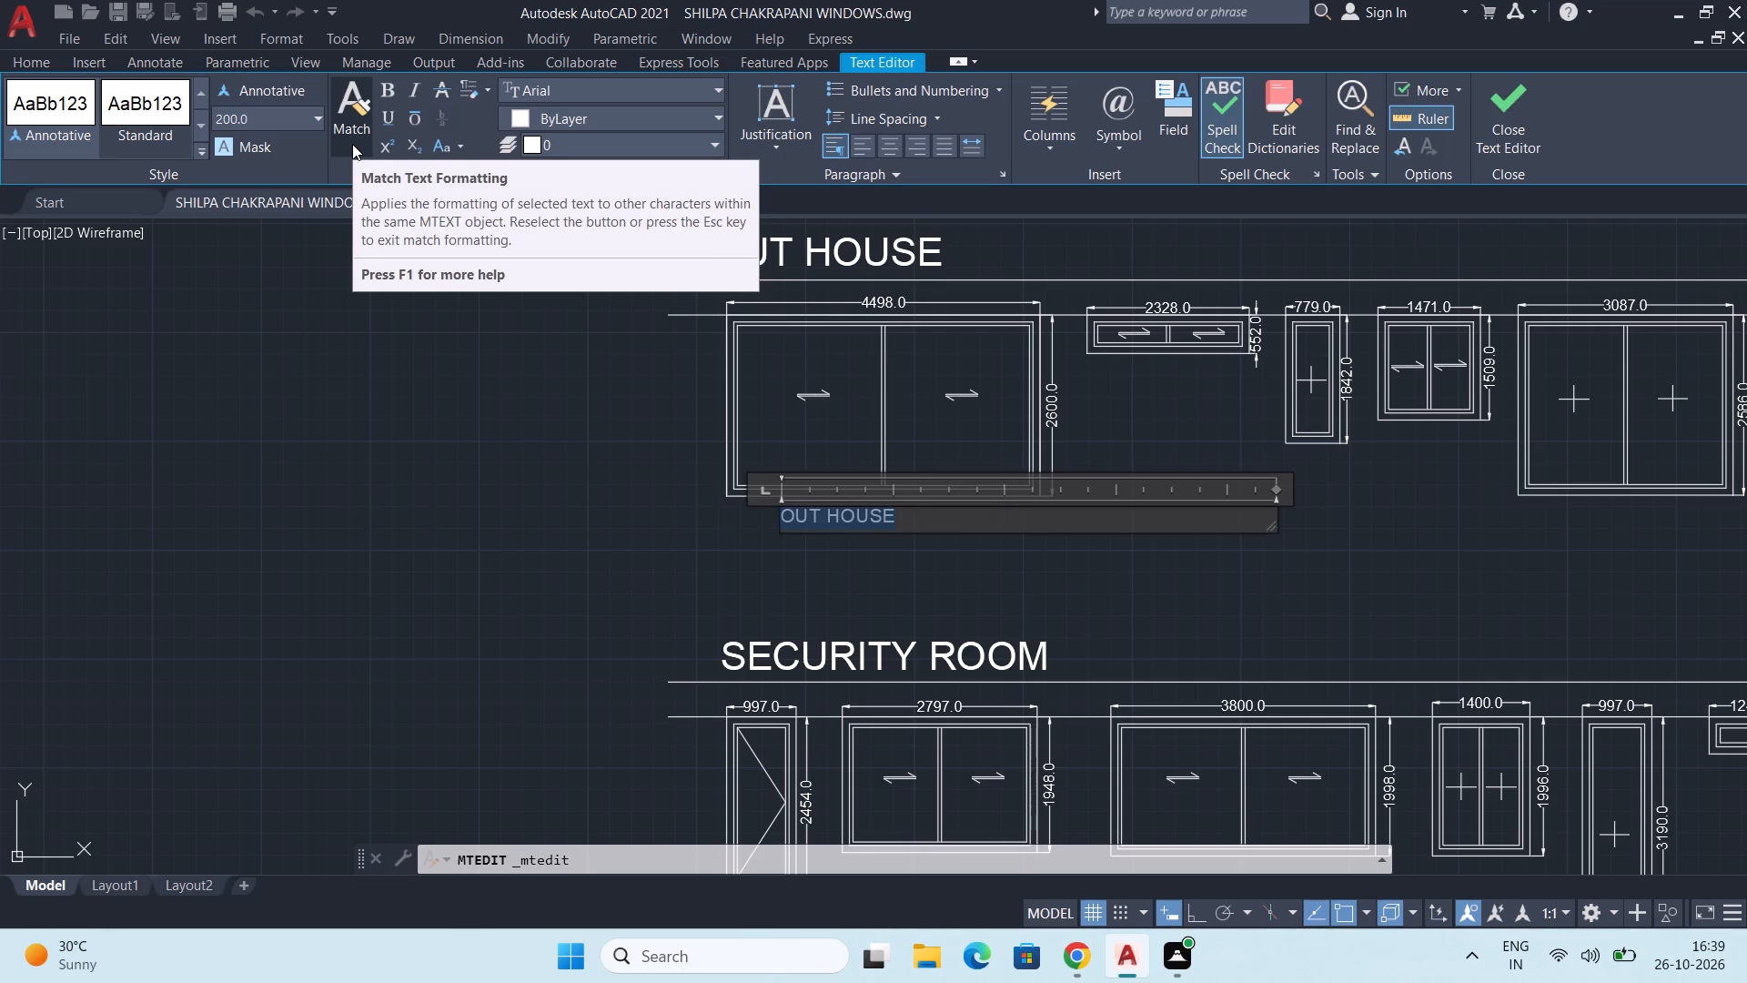
left_click(576, 542)
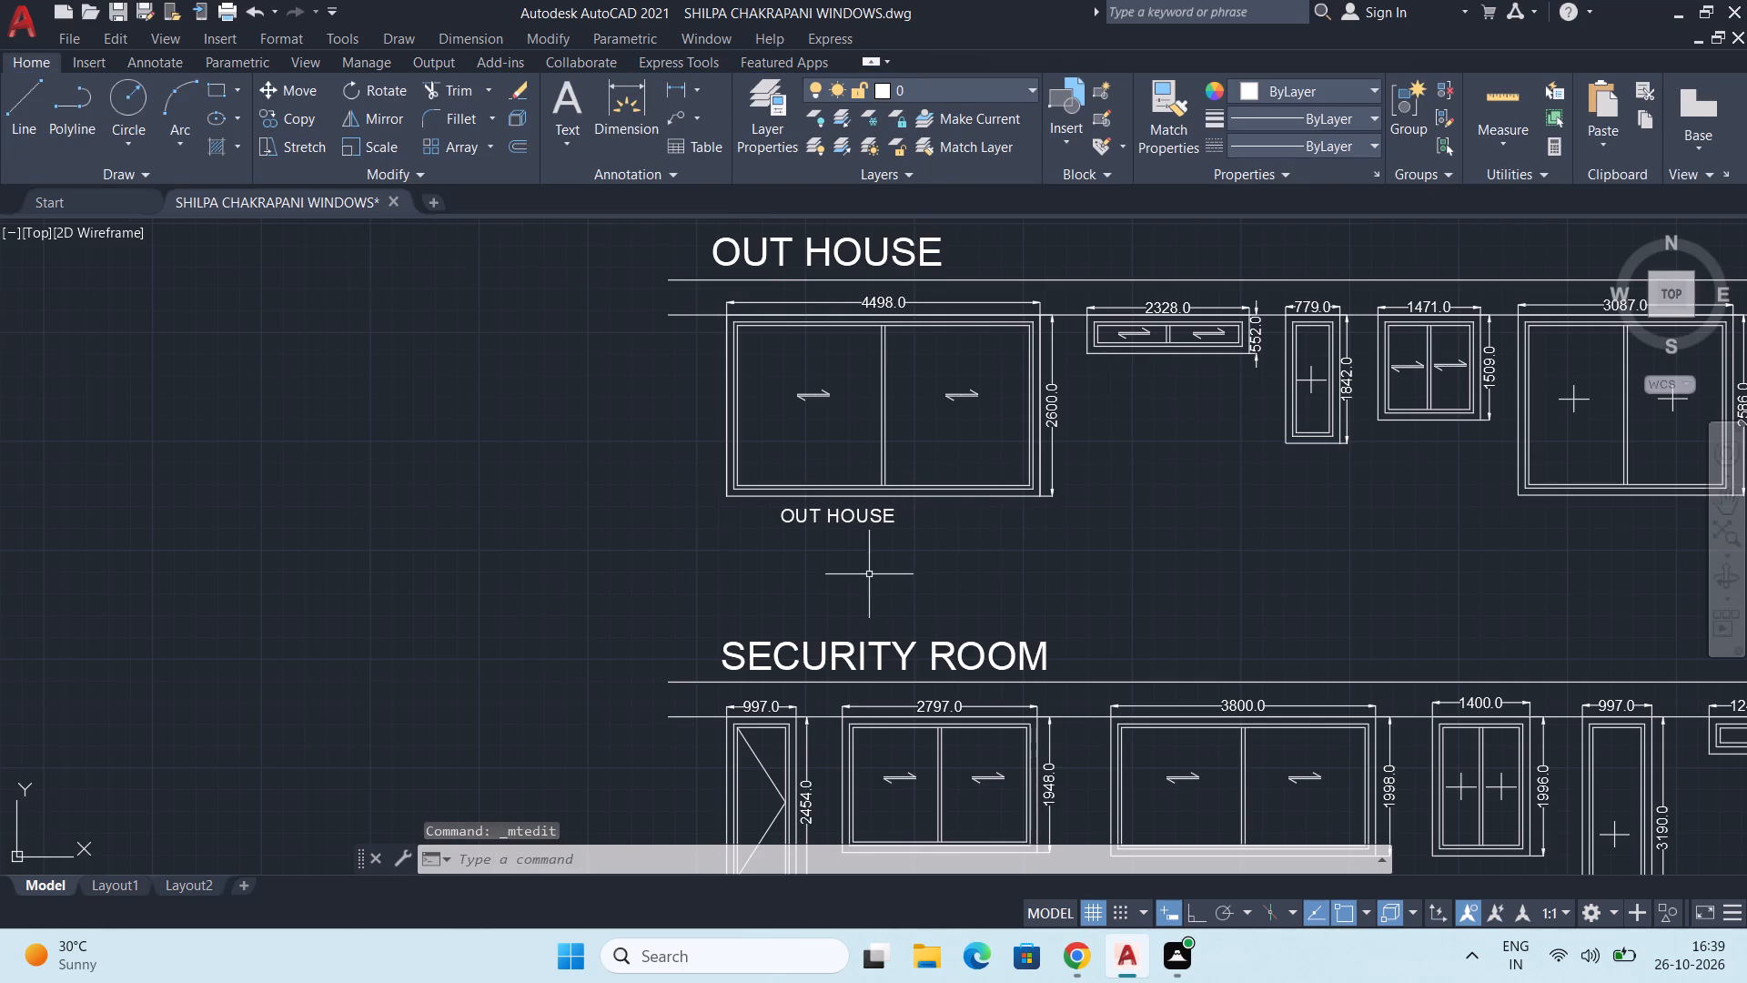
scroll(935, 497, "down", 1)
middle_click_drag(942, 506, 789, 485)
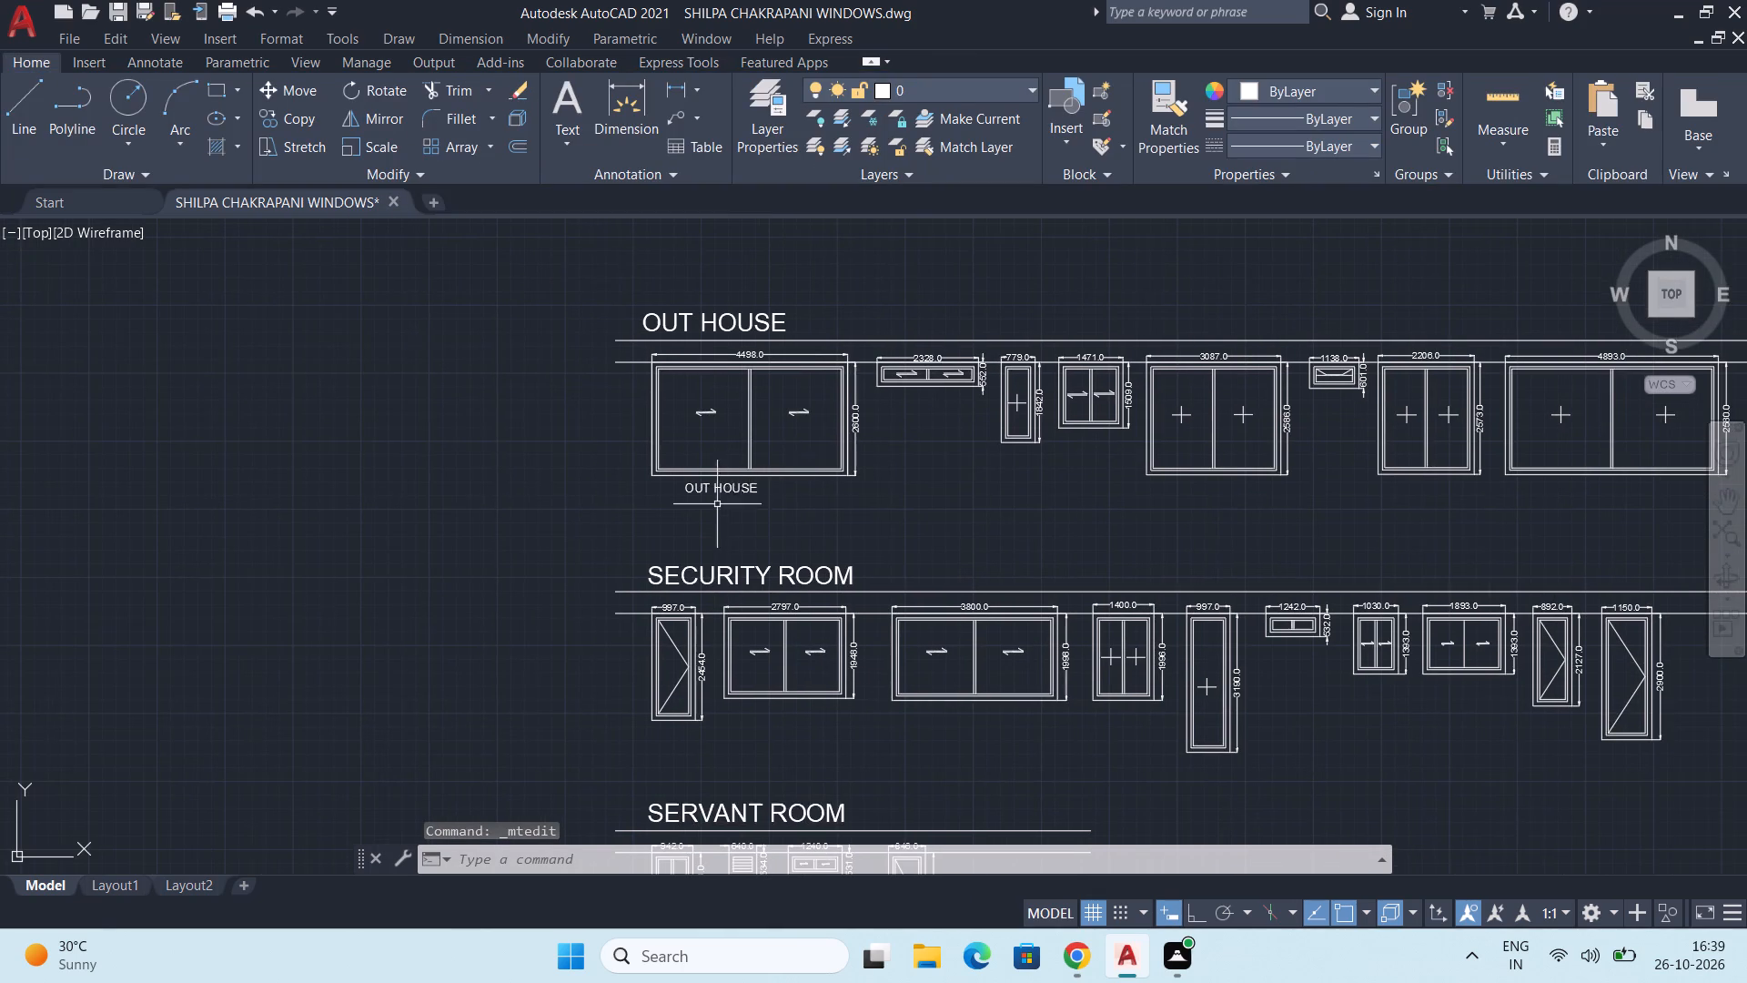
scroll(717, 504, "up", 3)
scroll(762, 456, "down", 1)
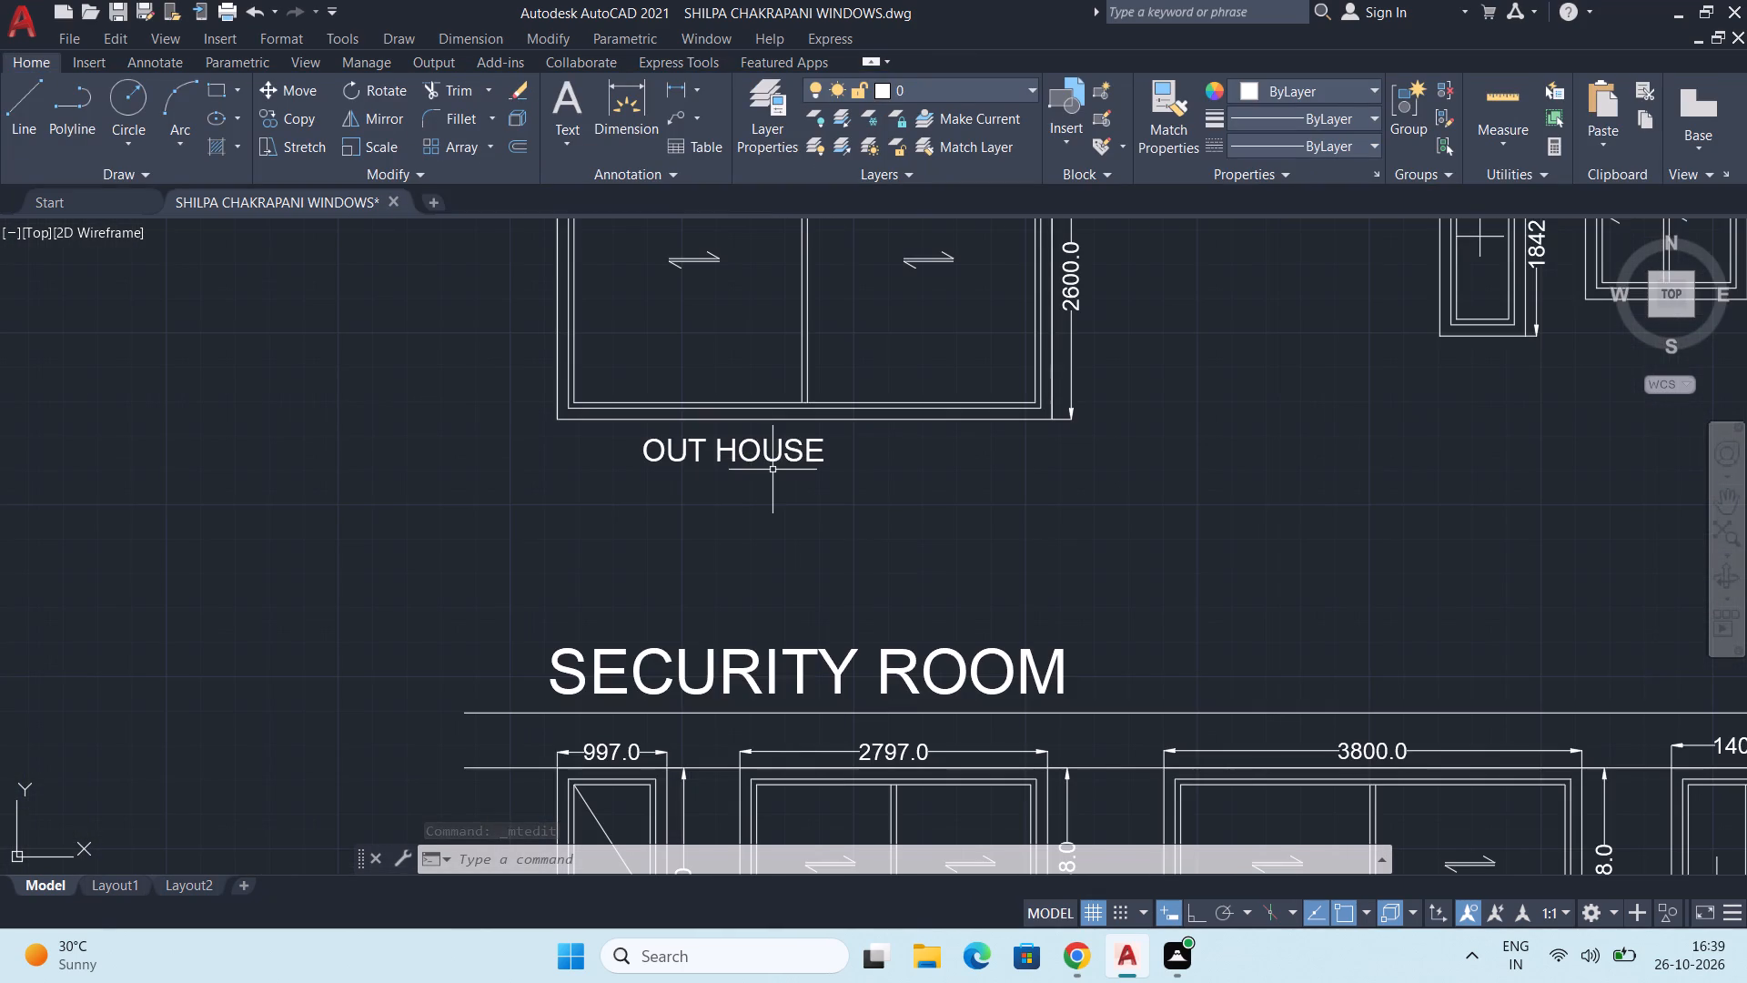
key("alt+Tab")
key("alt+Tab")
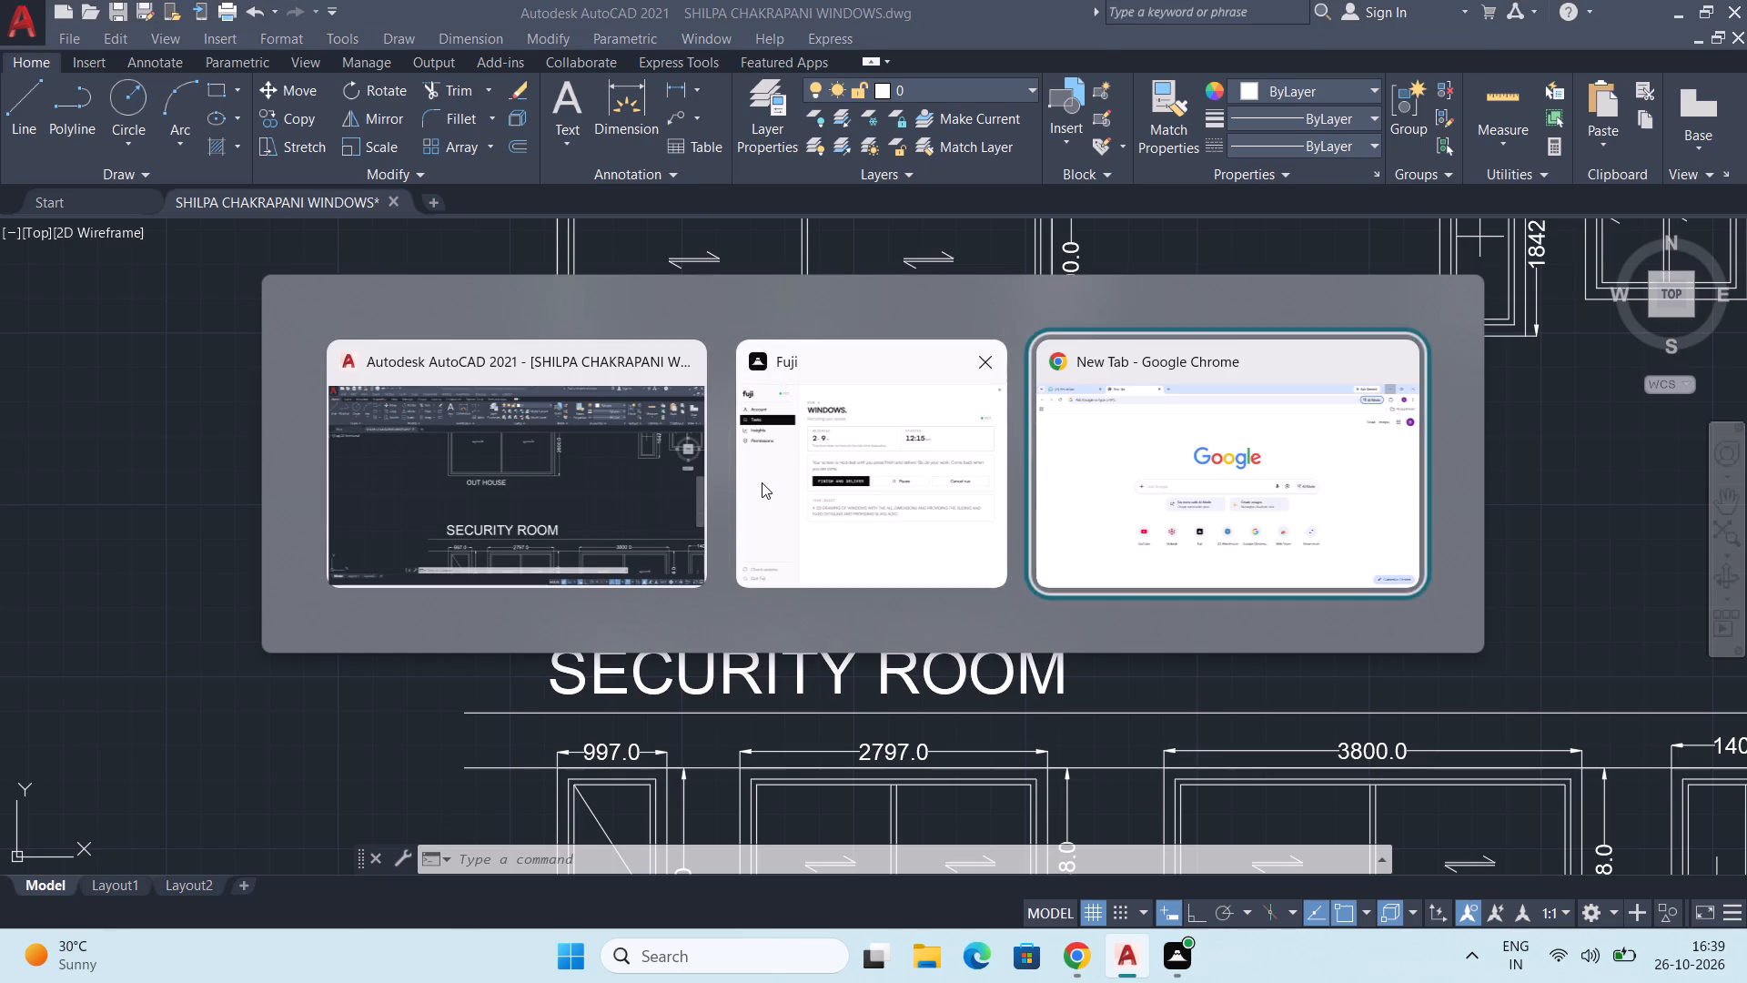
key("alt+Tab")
Change the OUT HOUSE label beneath the 4498-wide window to read OPEN KITCHEN, with 4498X2600 on a second line.
scroll(730, 473, "down", 1)
middle_click_drag(730, 481, 737, 494)
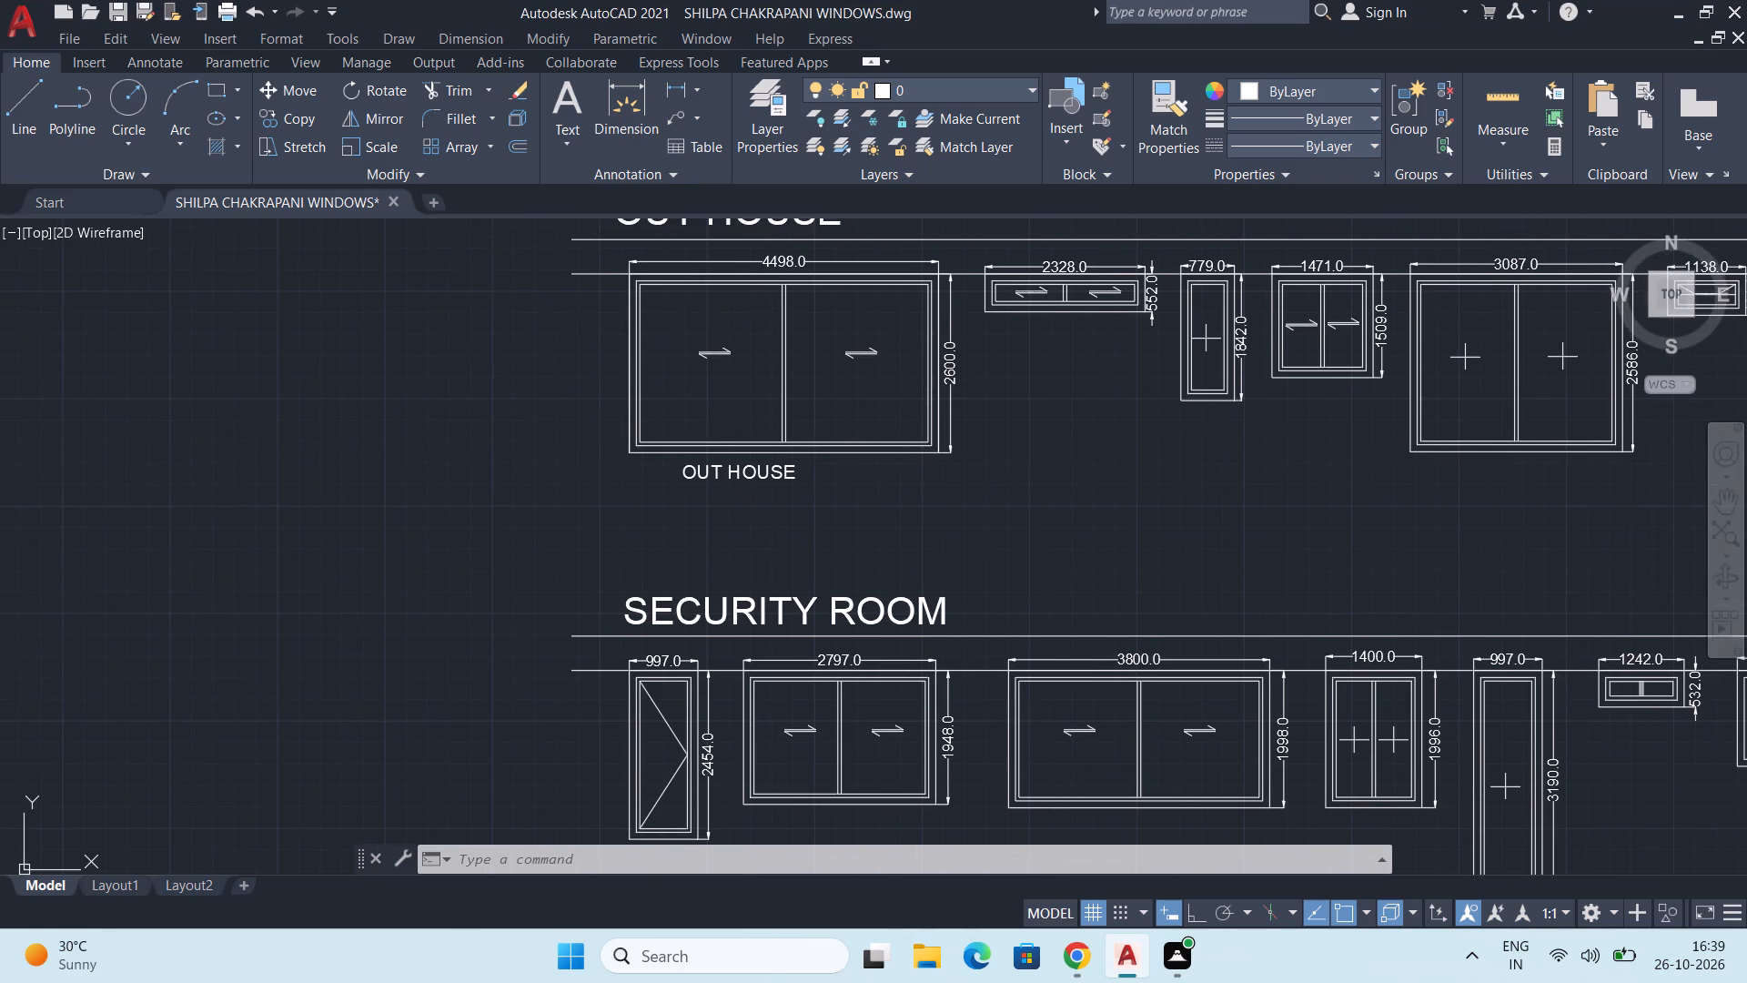
scroll(737, 494, "up", 2)
double_click(773, 446)
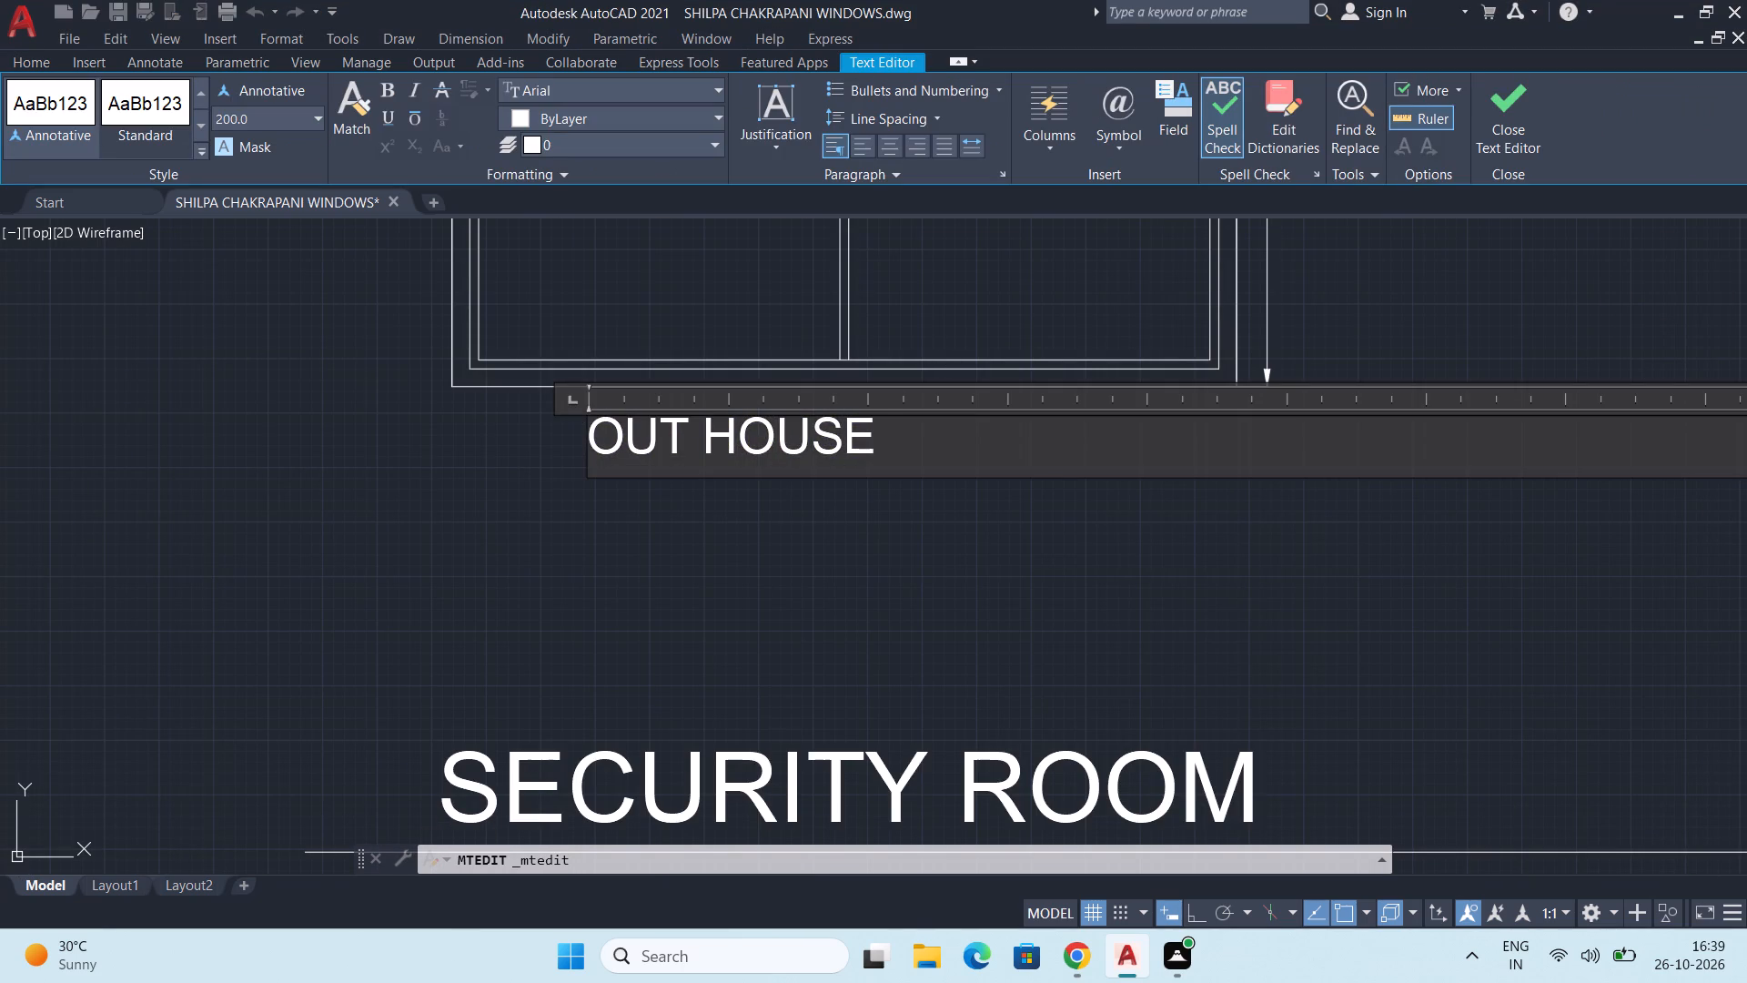
left_click_drag(911, 441, 430, 421)
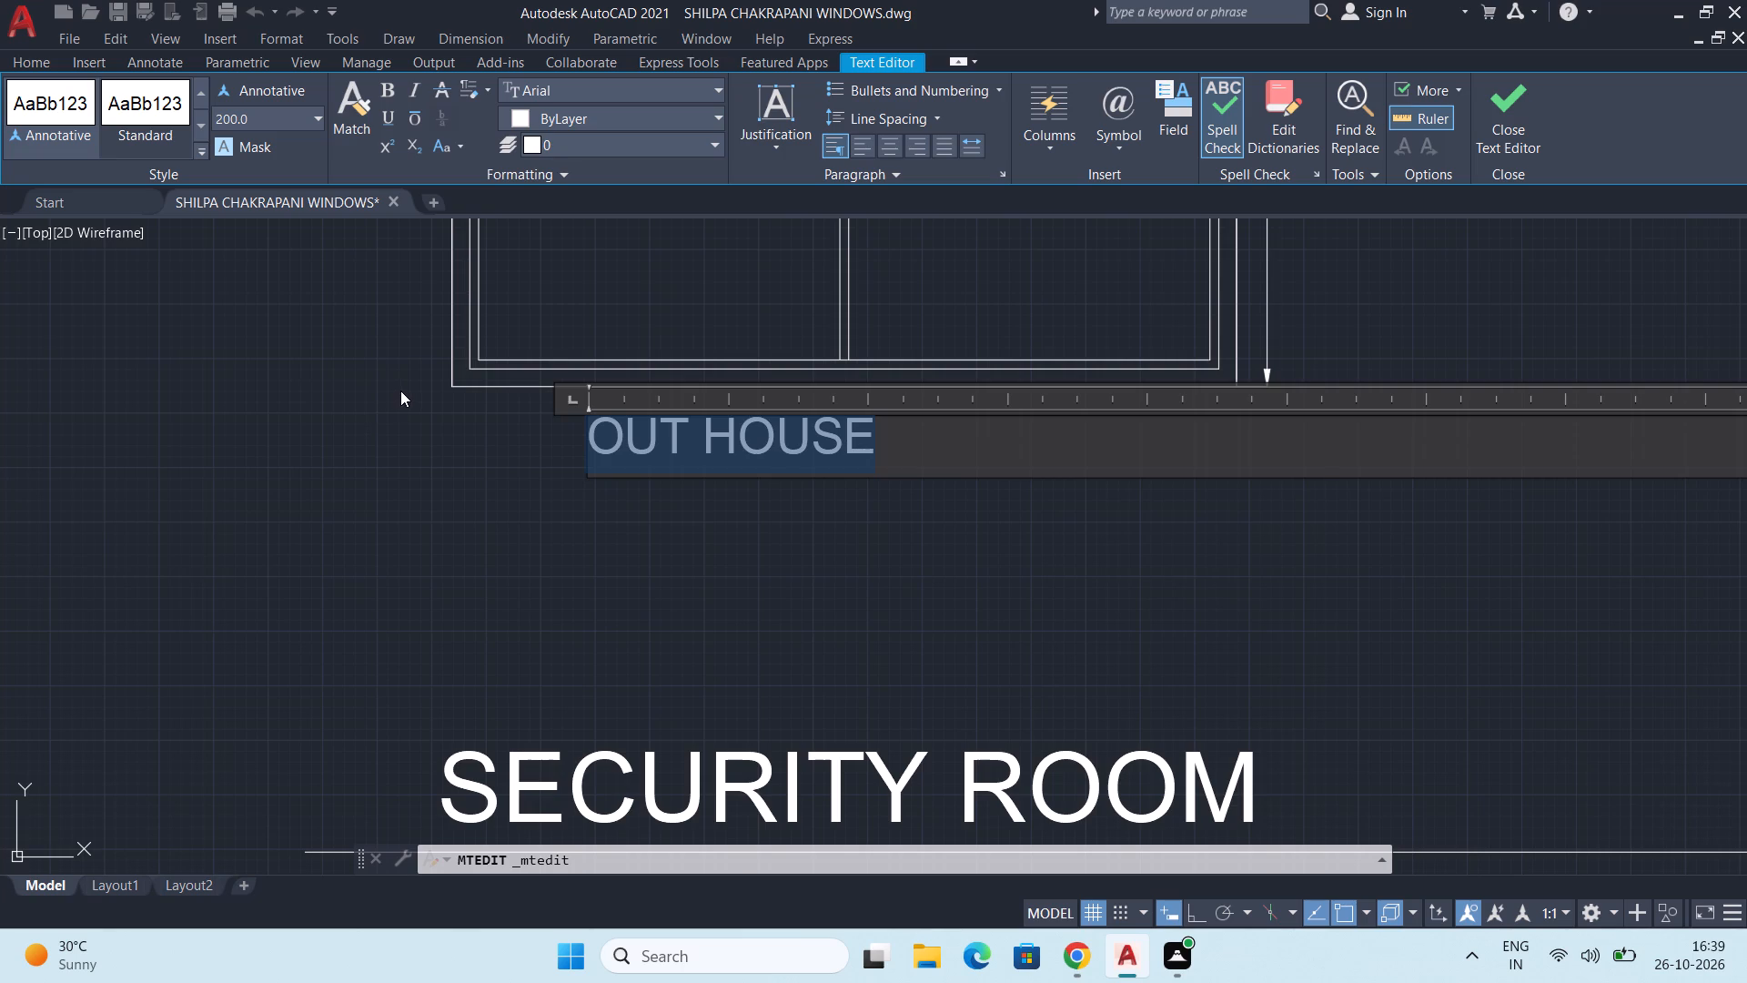
type("OPEN")
key("space")
type("KITCHEN")
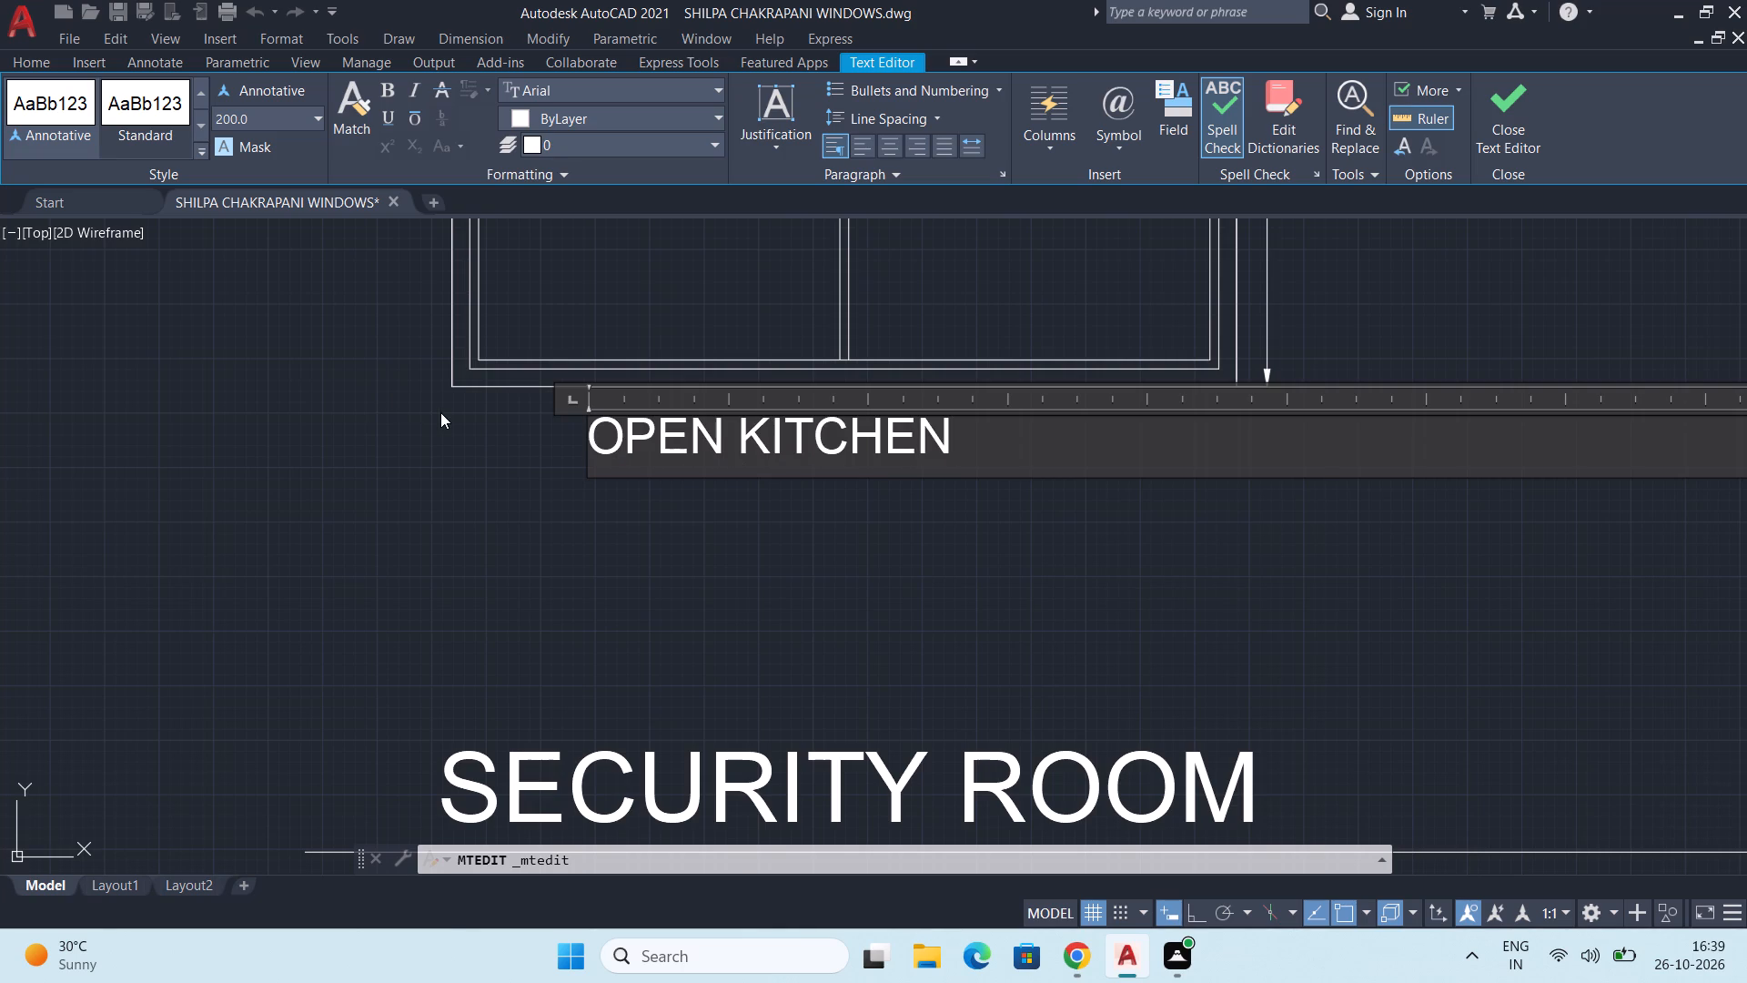
key("Return")
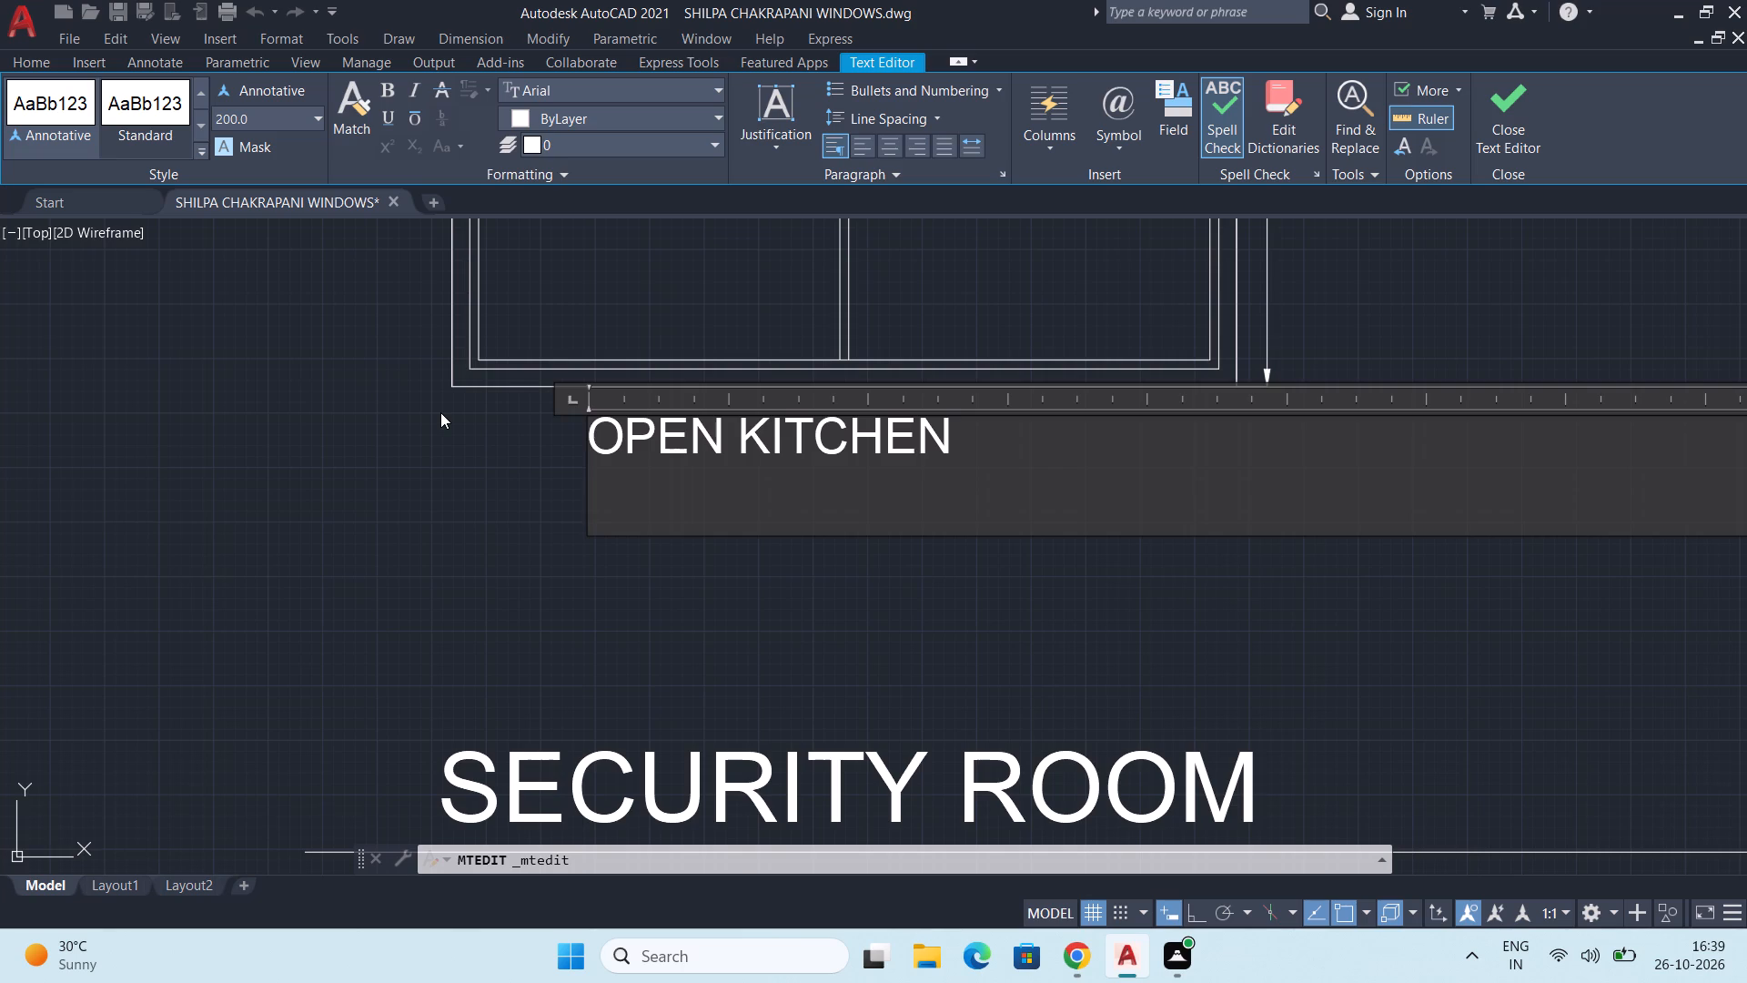
type("4498")
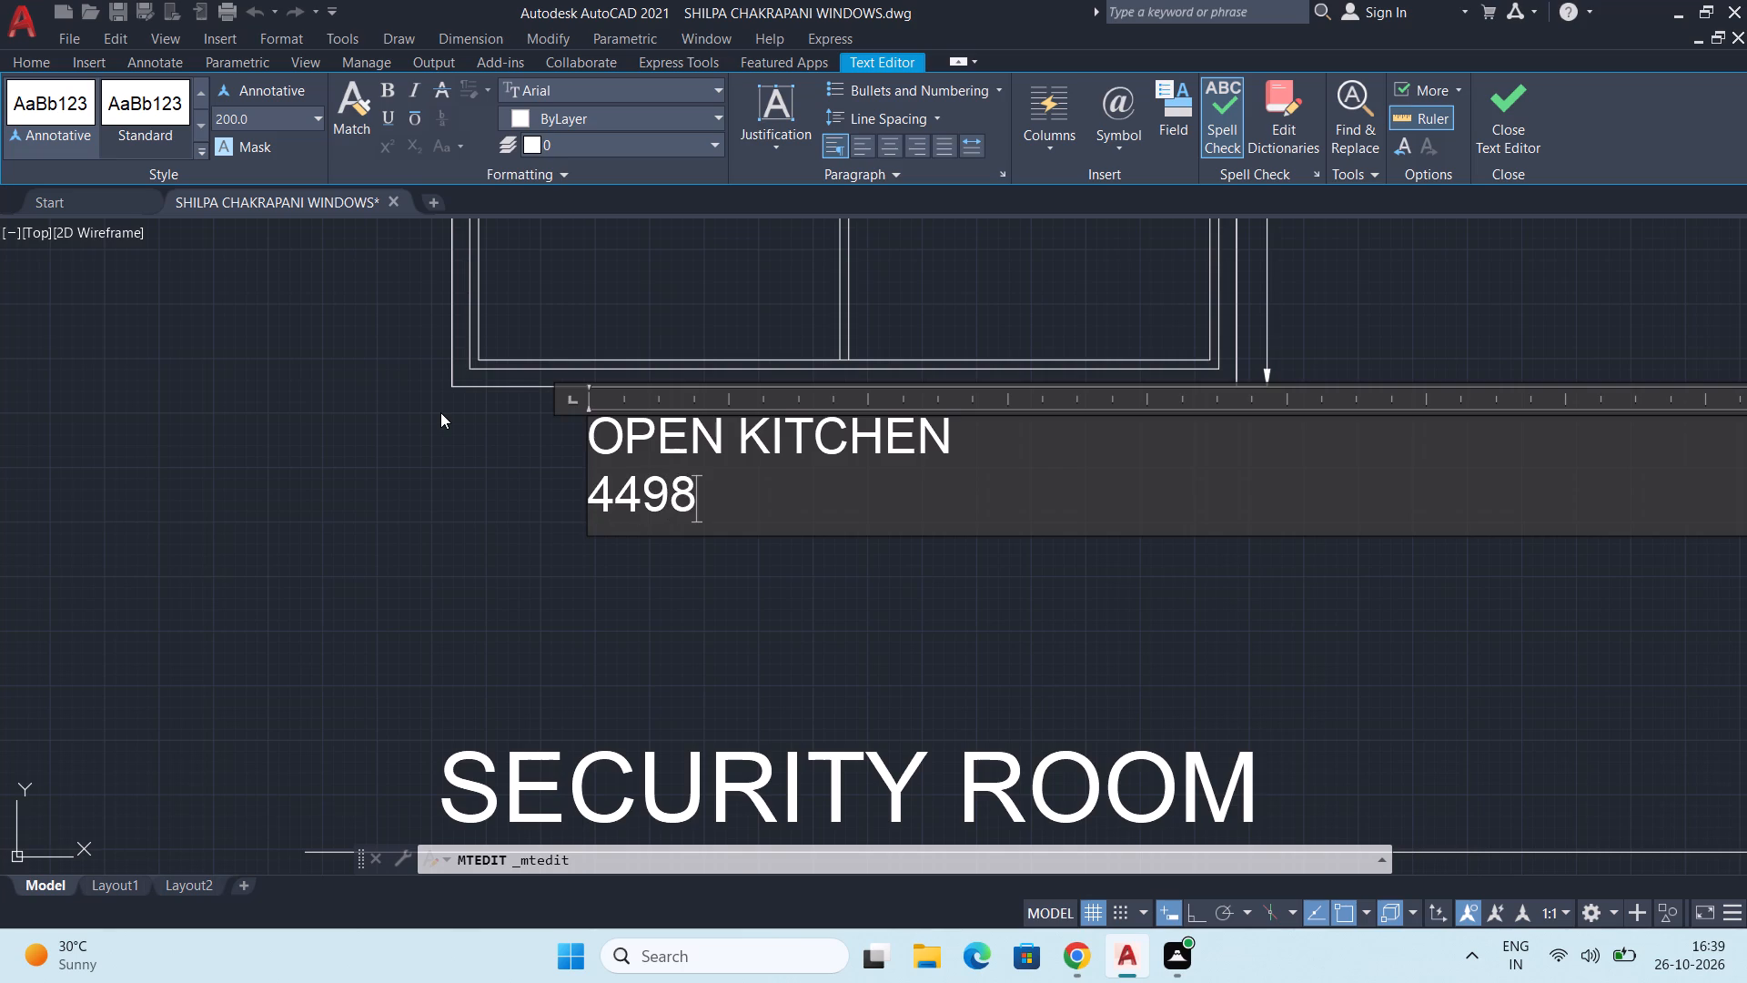
key("x")
type("2600")
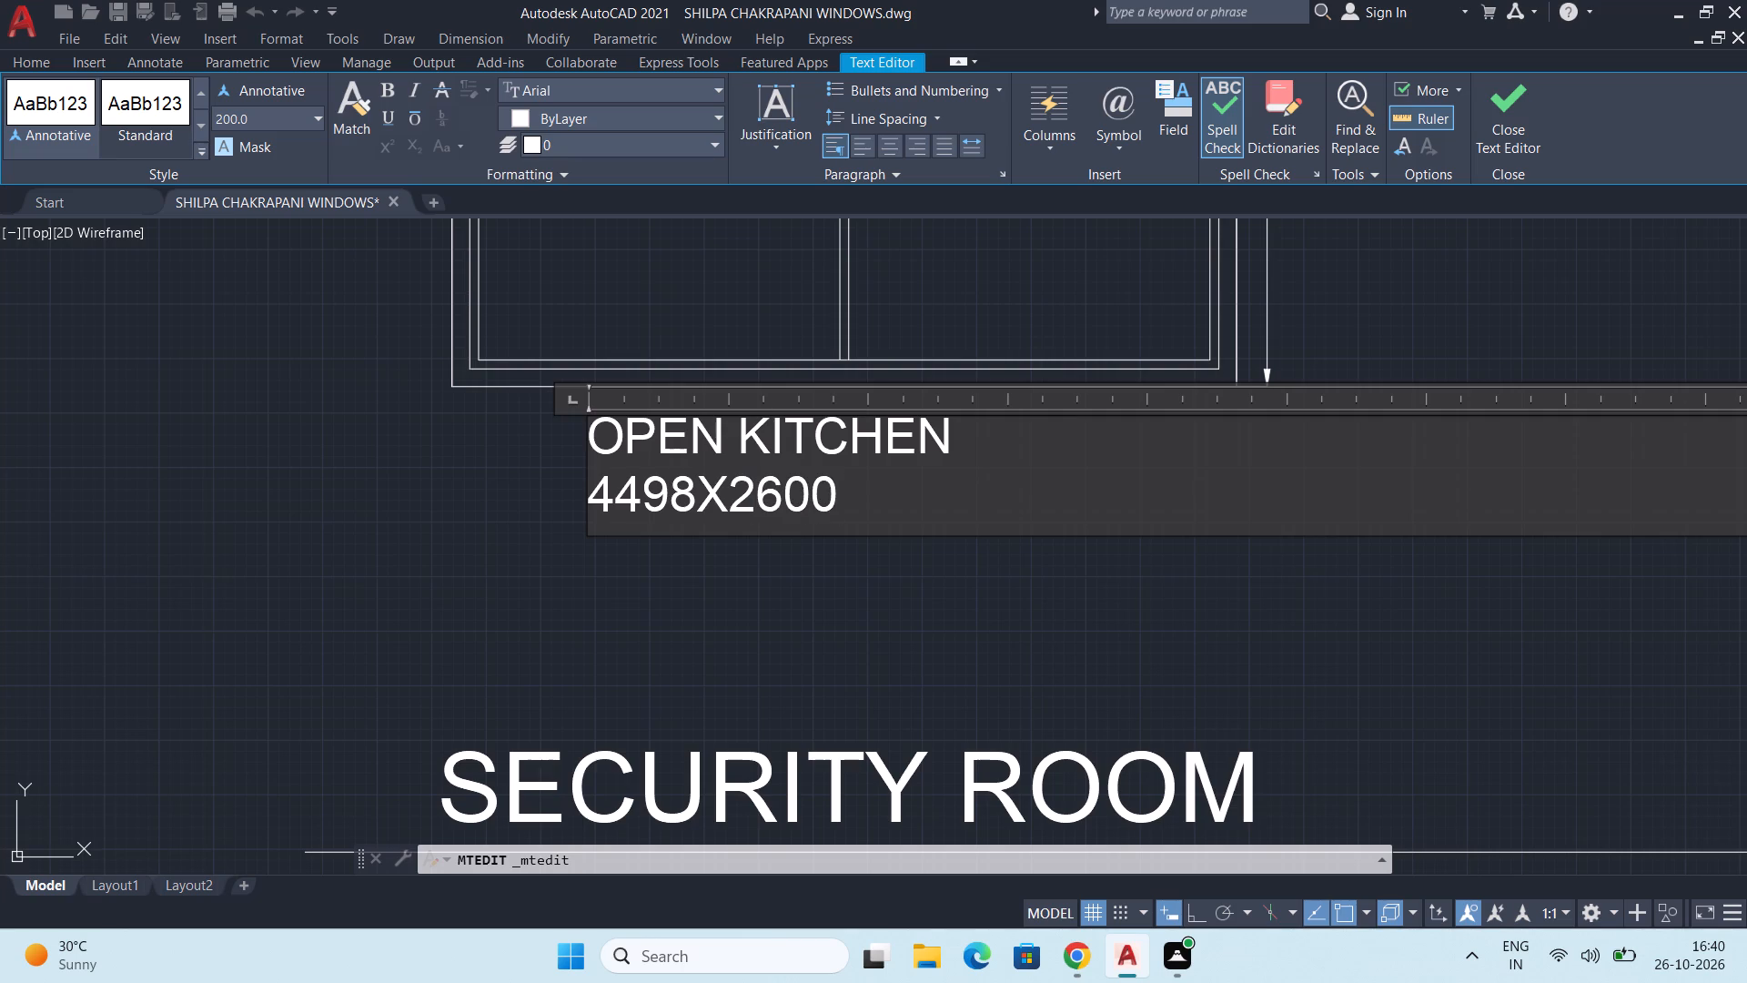
left_click(186, 552)
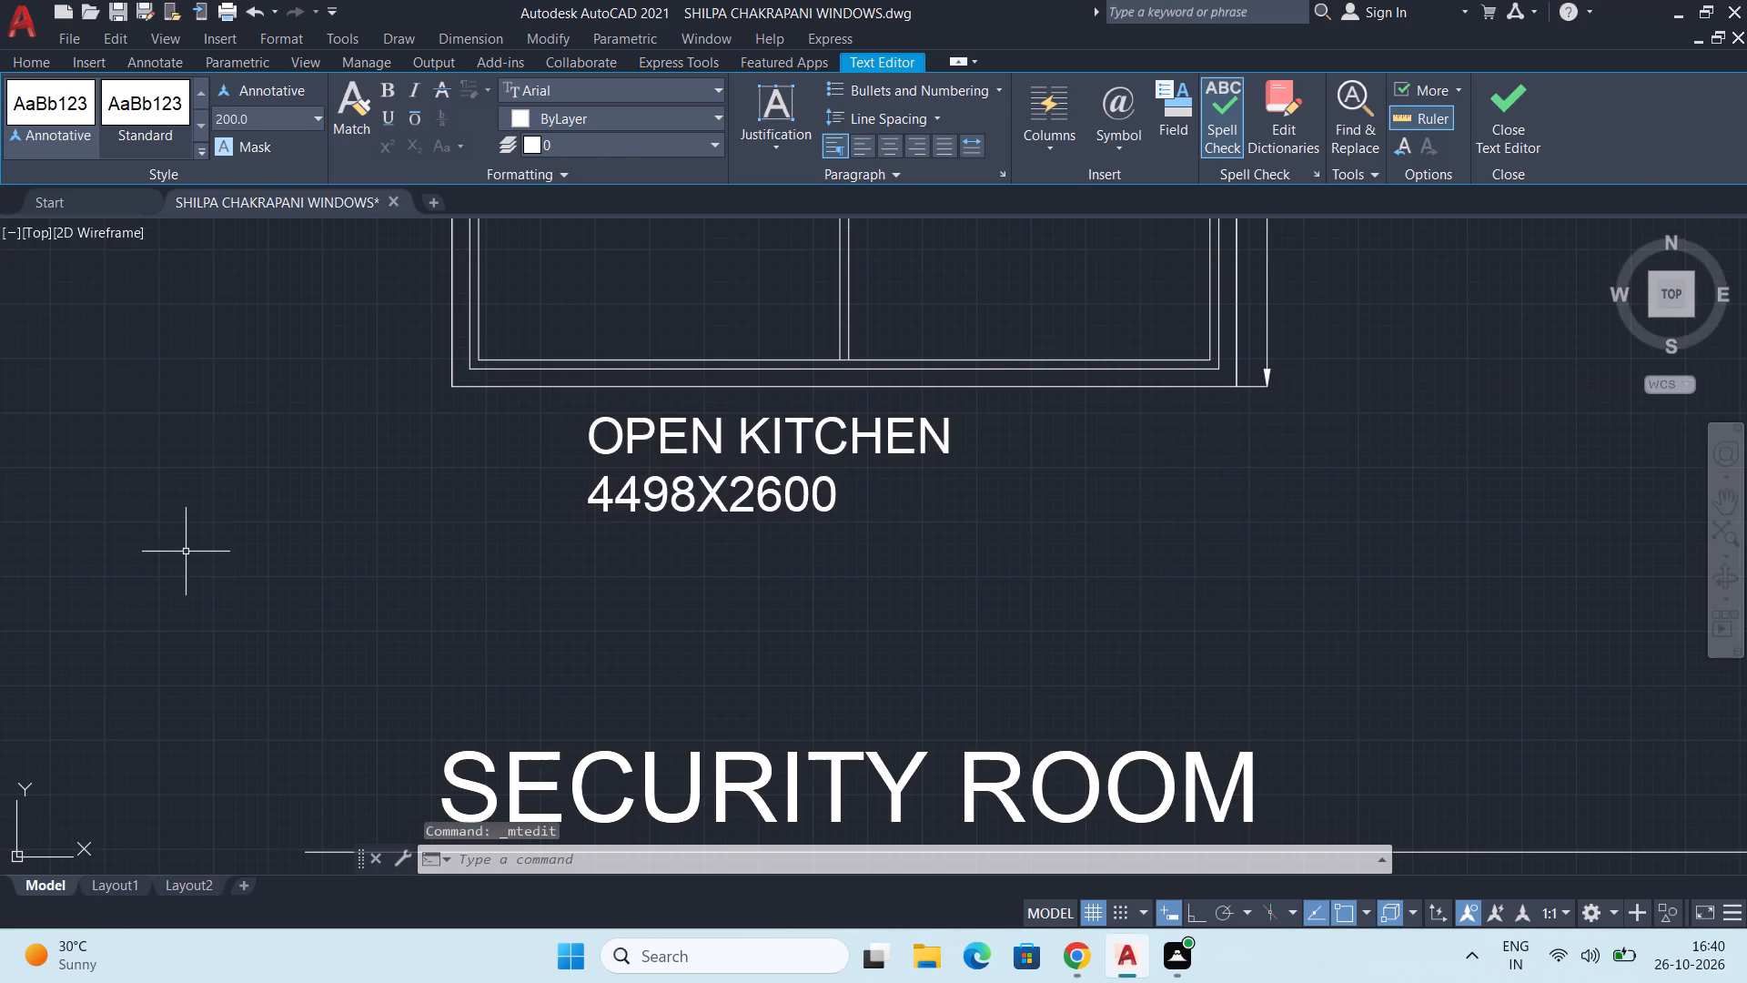
Indent the 4498X2600 line of the OPEN KITCHEN label by three spaces, centring it roughly under the first line.
scroll(490, 578, "down", 2)
middle_click_drag(486, 609, 200, 634)
scroll(217, 599, "up", 2)
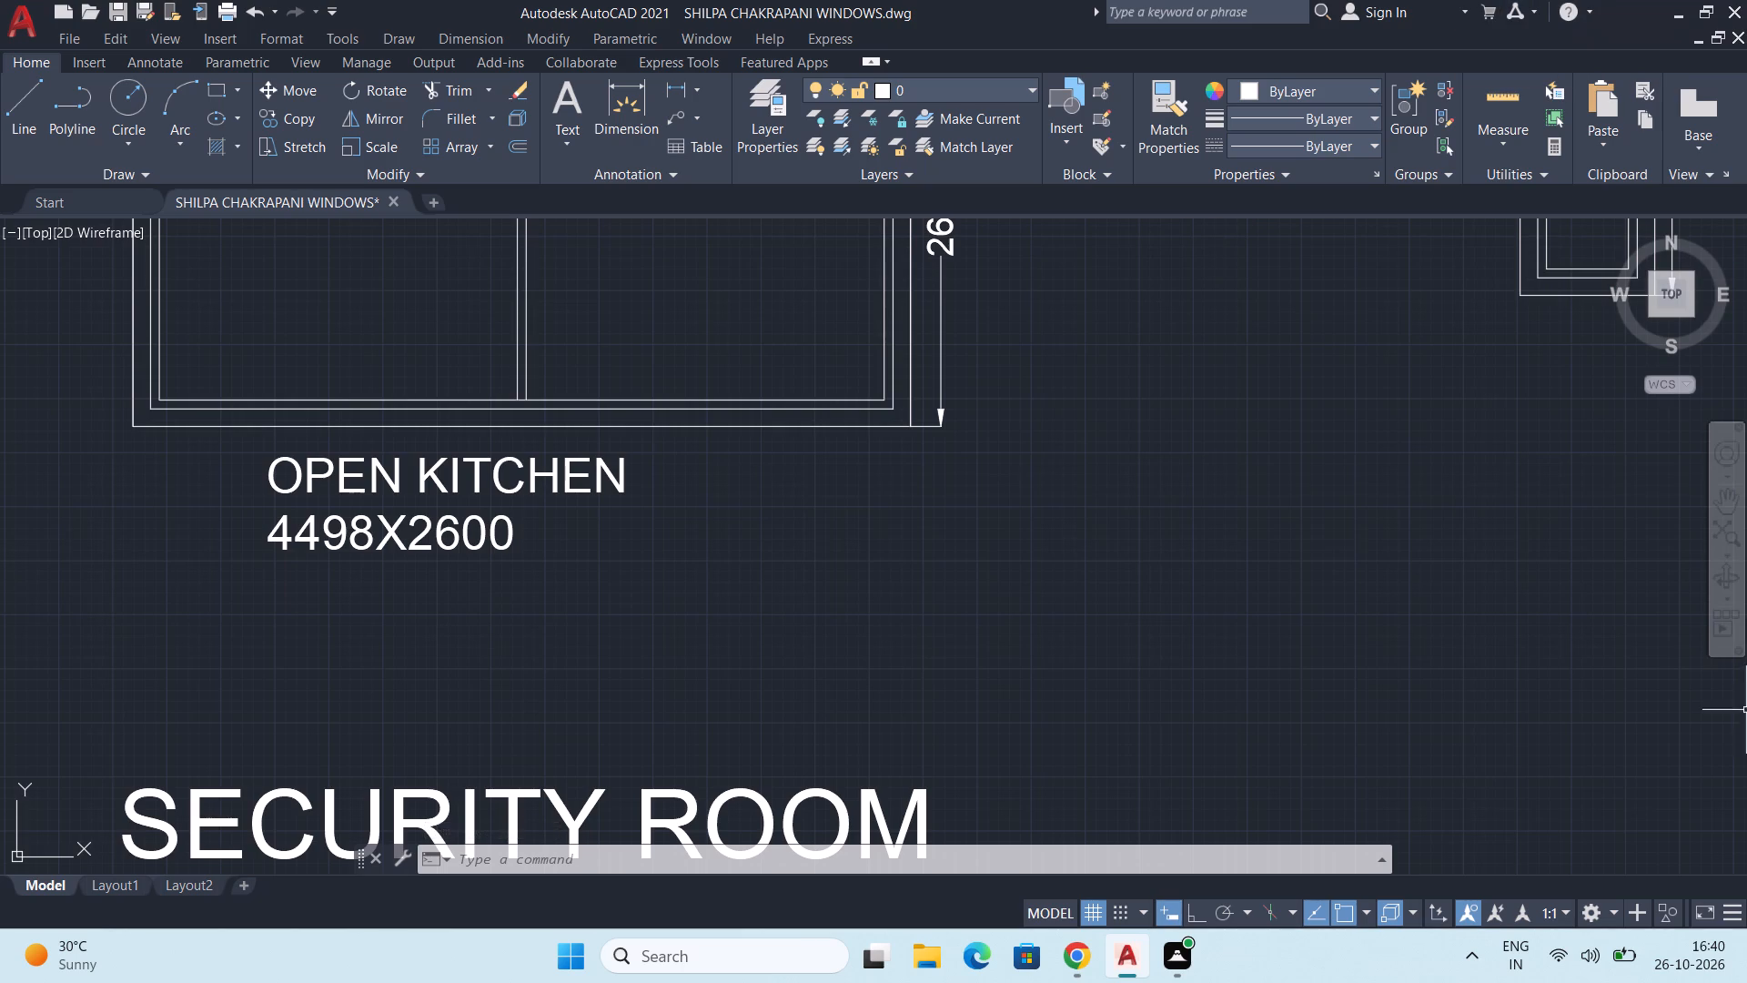
double_click(282, 535)
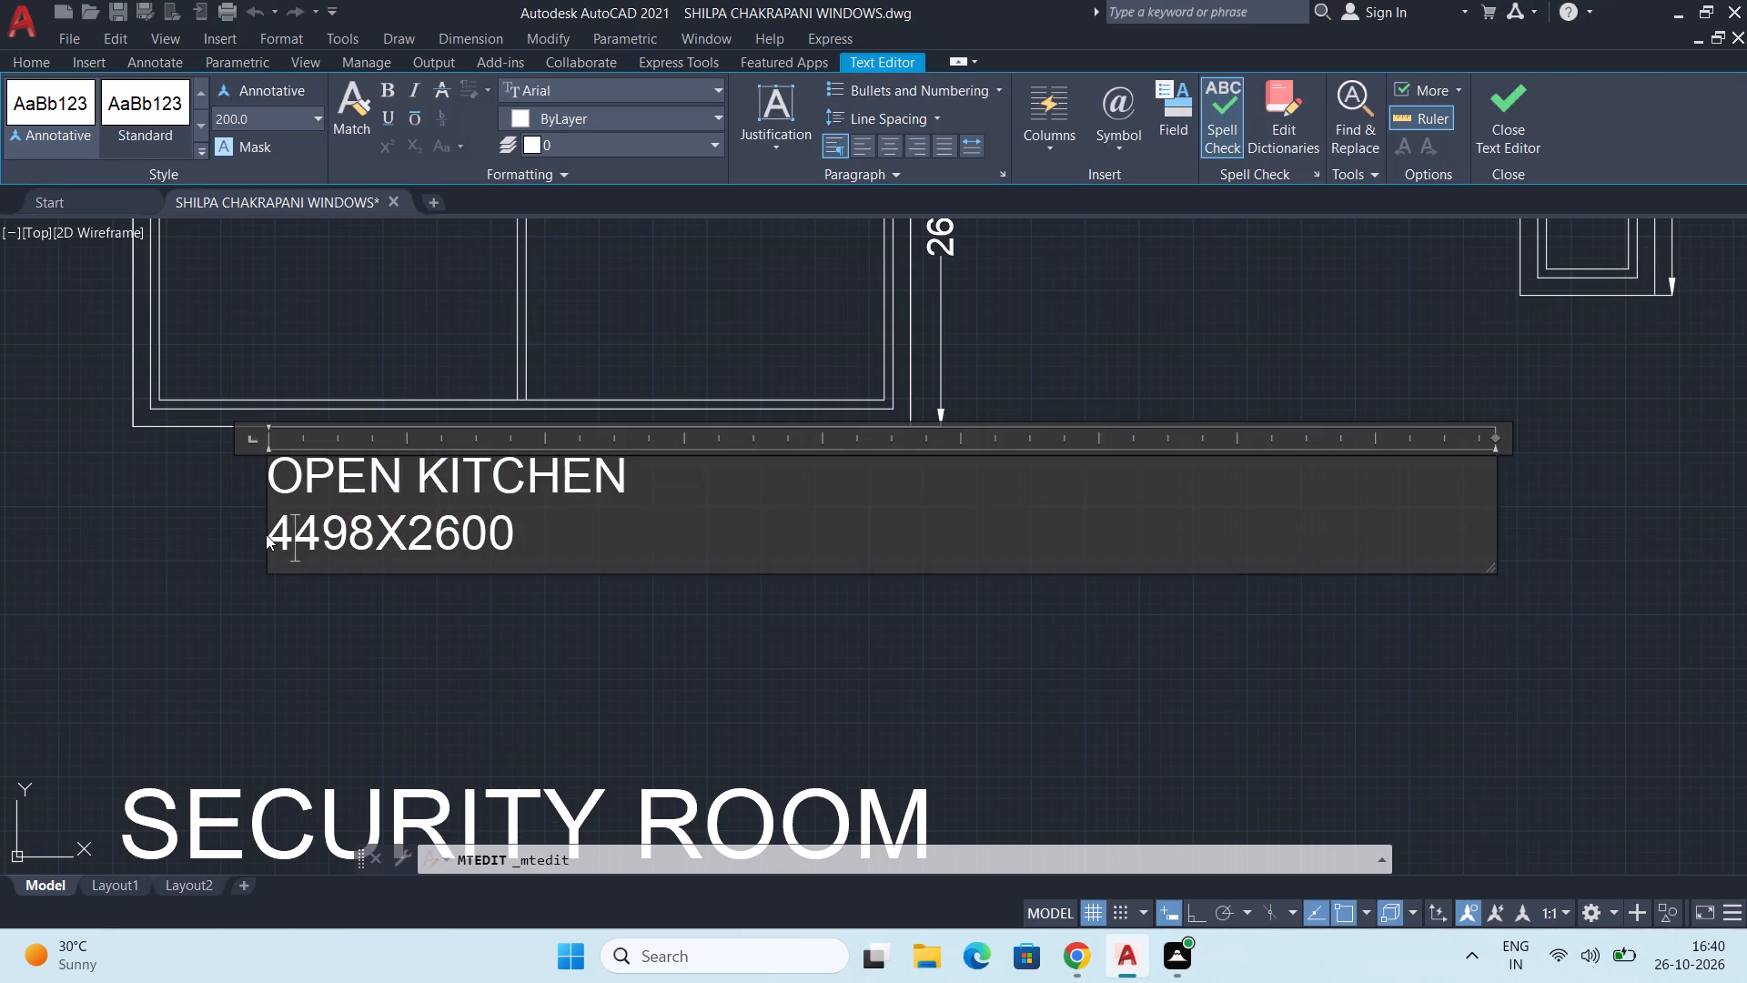
left_click(266, 534)
double_click(274, 543)
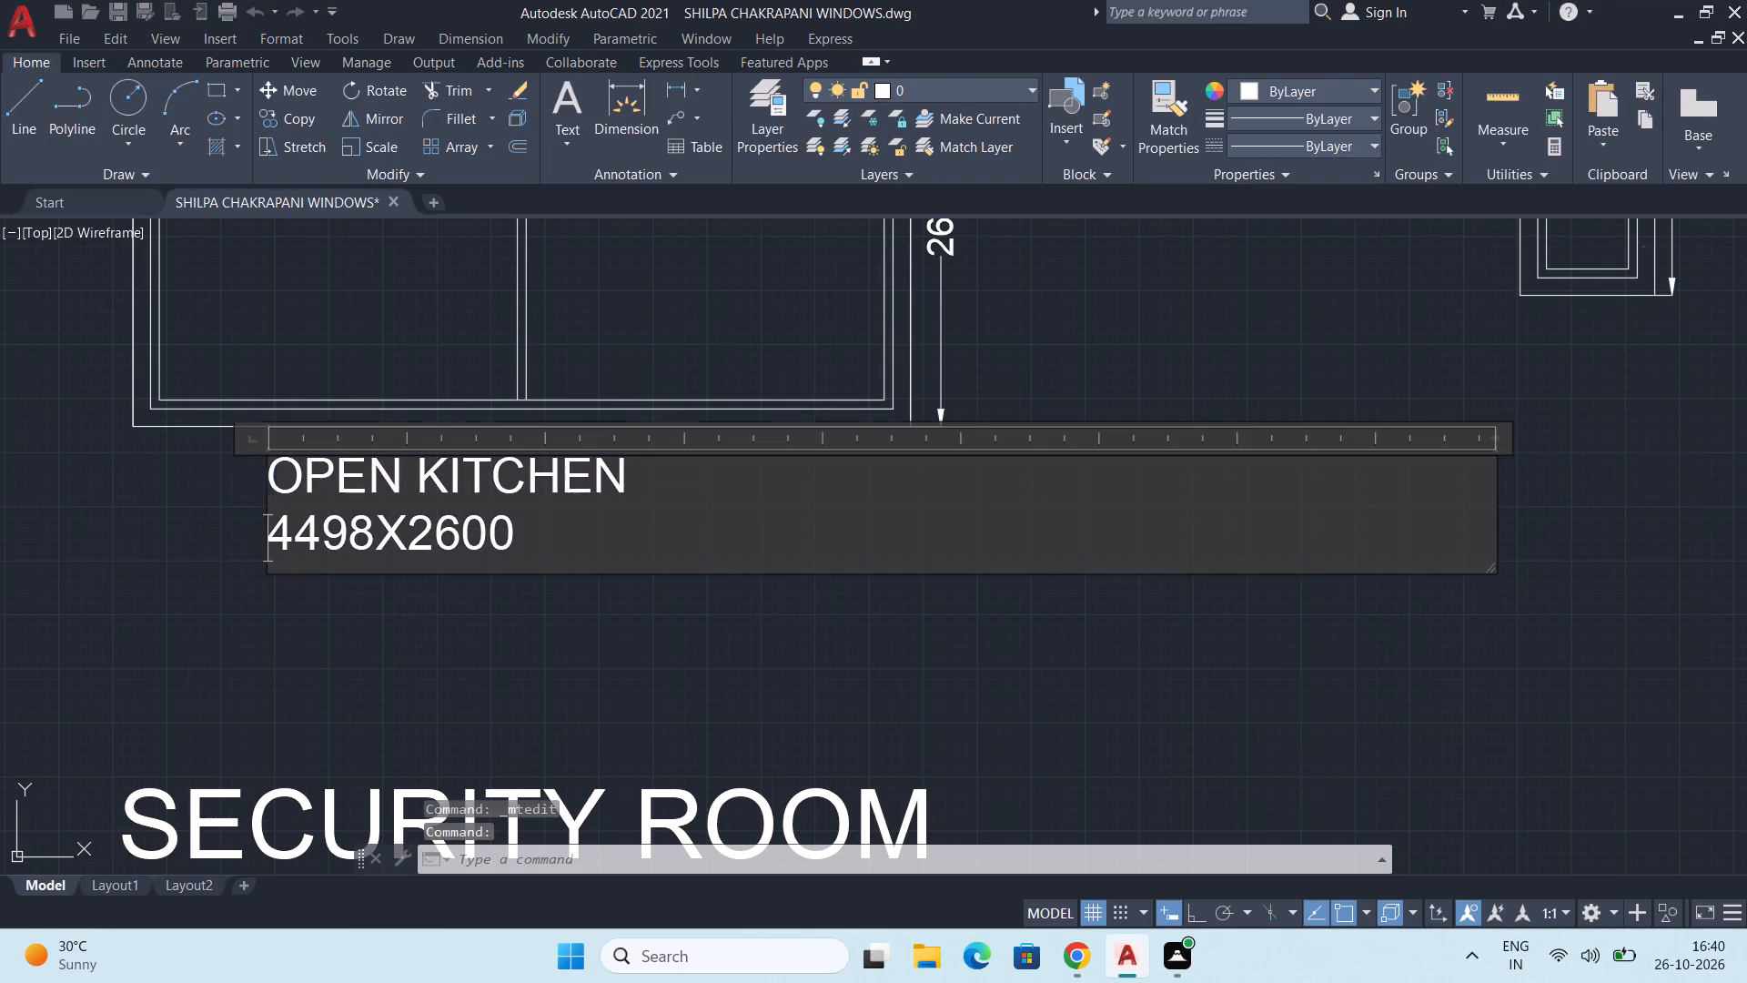
key("space")
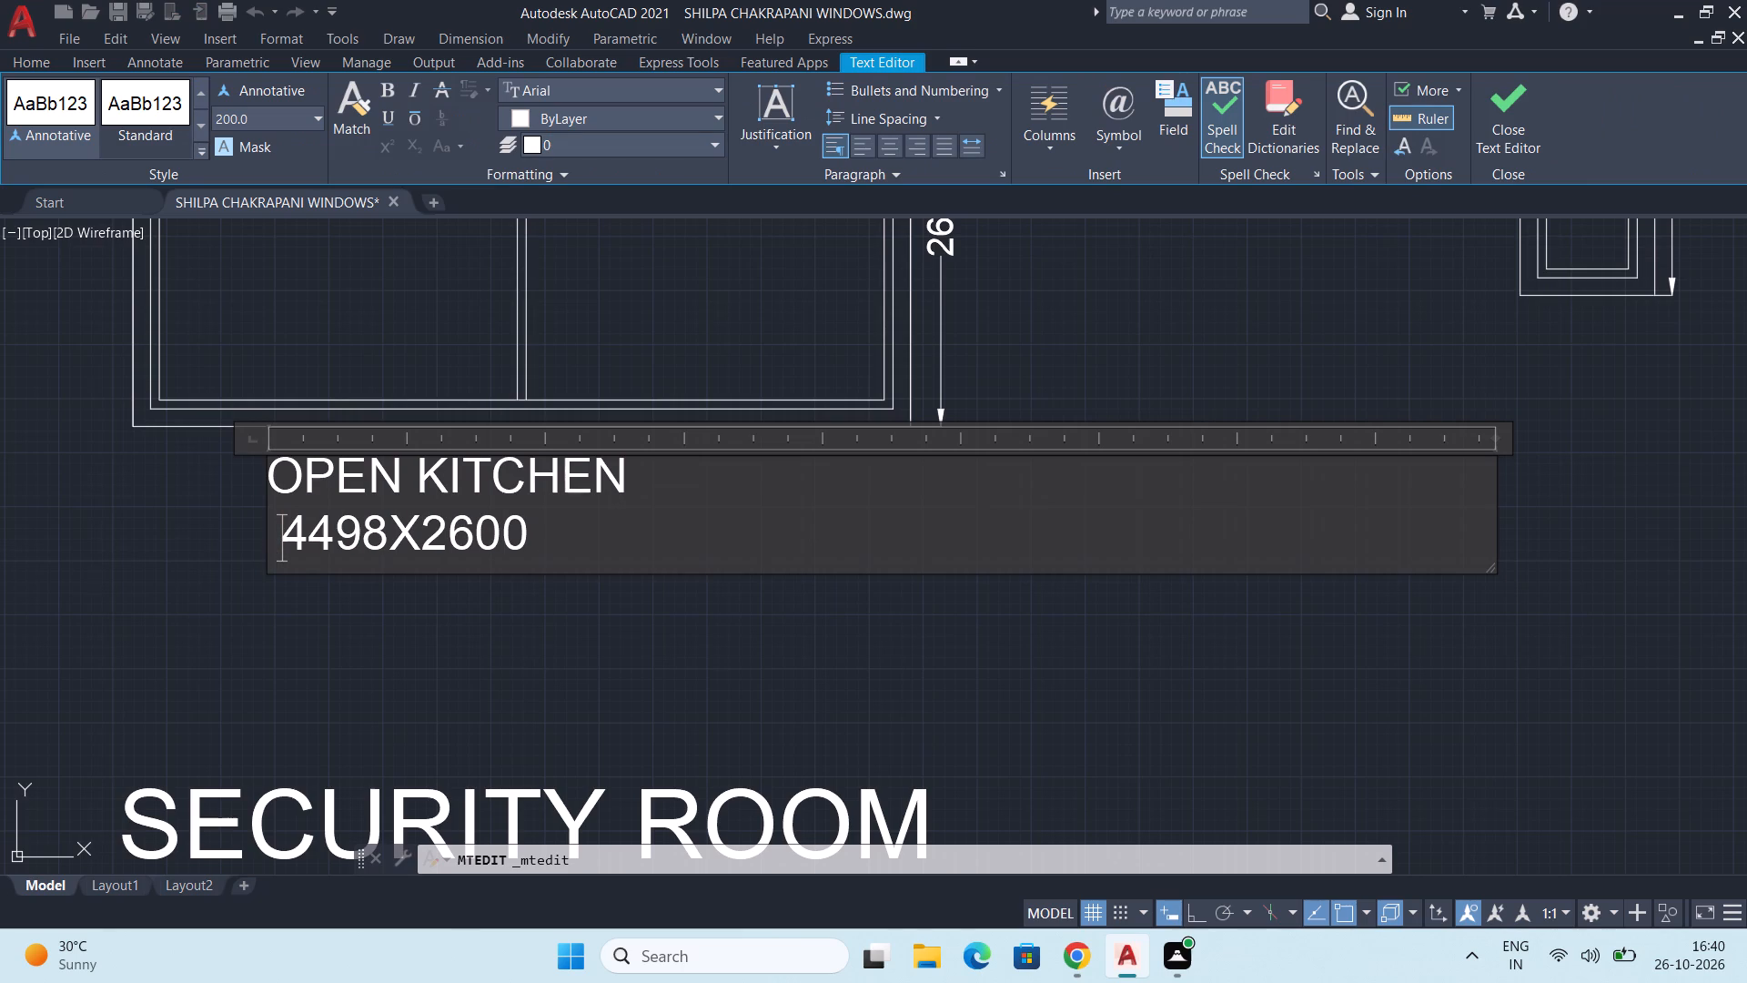
key("space")
key("space")
left_click(201, 593)
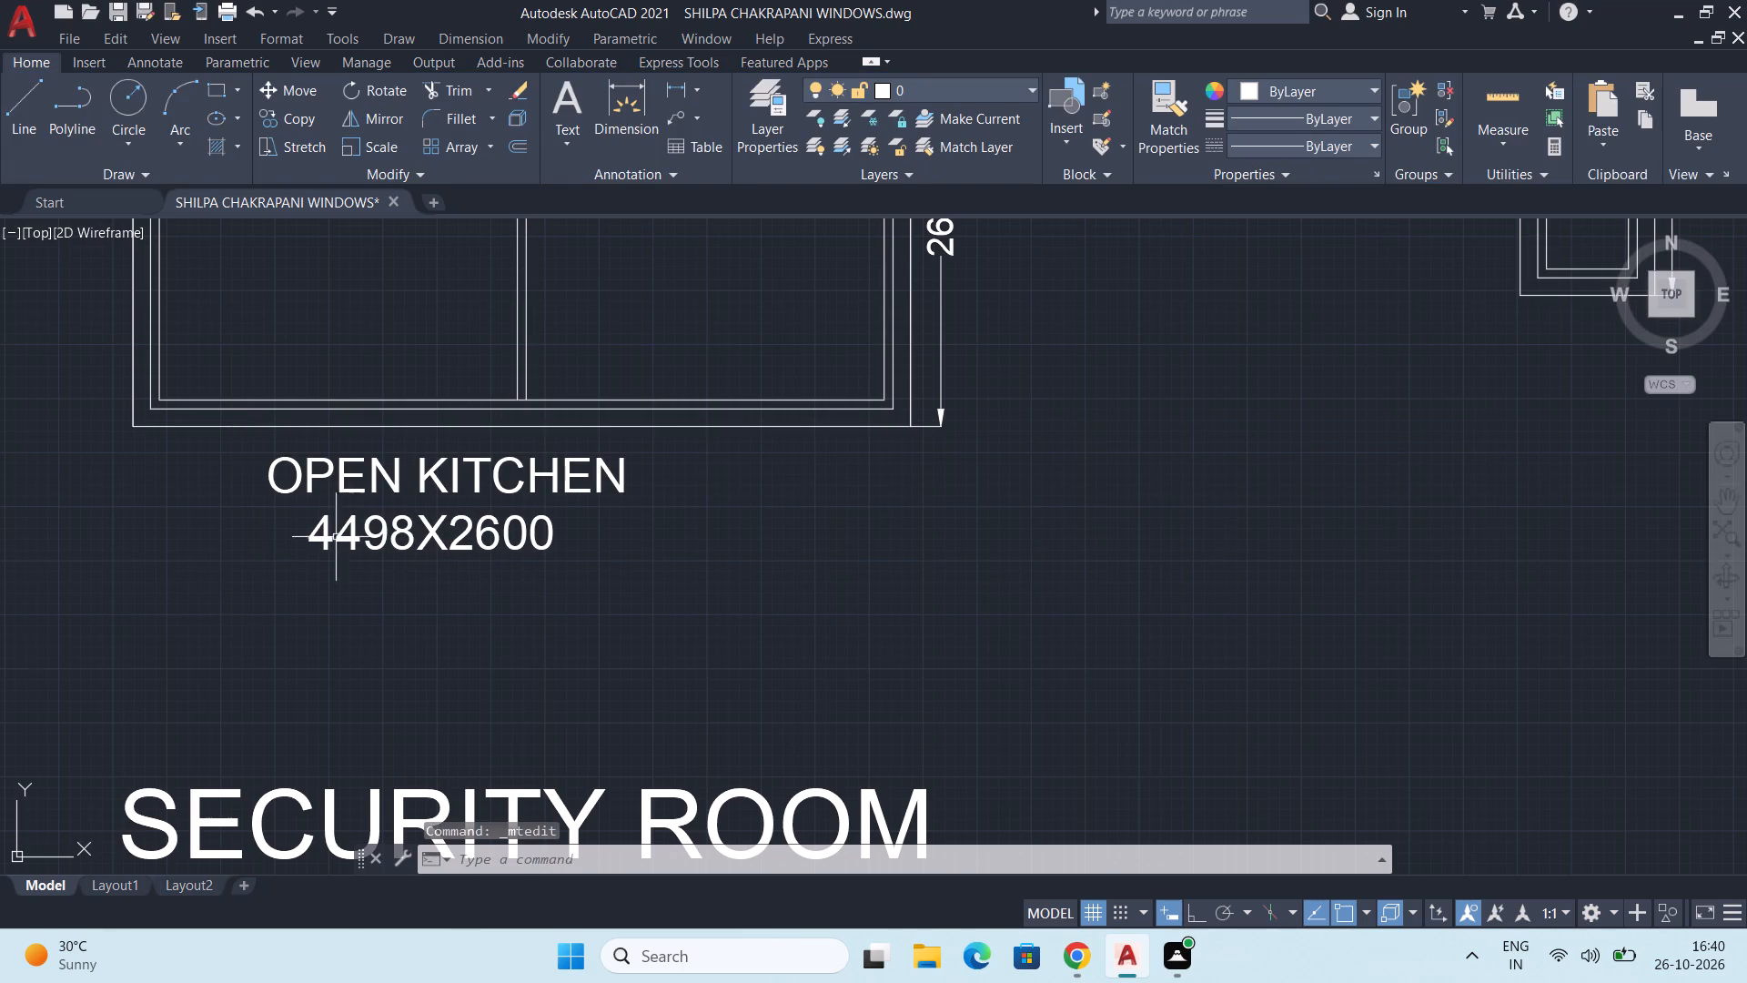
Copy the two-line OPEN KITCHEN label to just beneath the 2328-wide window in the first row.
scroll(465, 519, "down", 2)
middle_click_drag(465, 519, 468, 545)
scroll(428, 527, "up", 1)
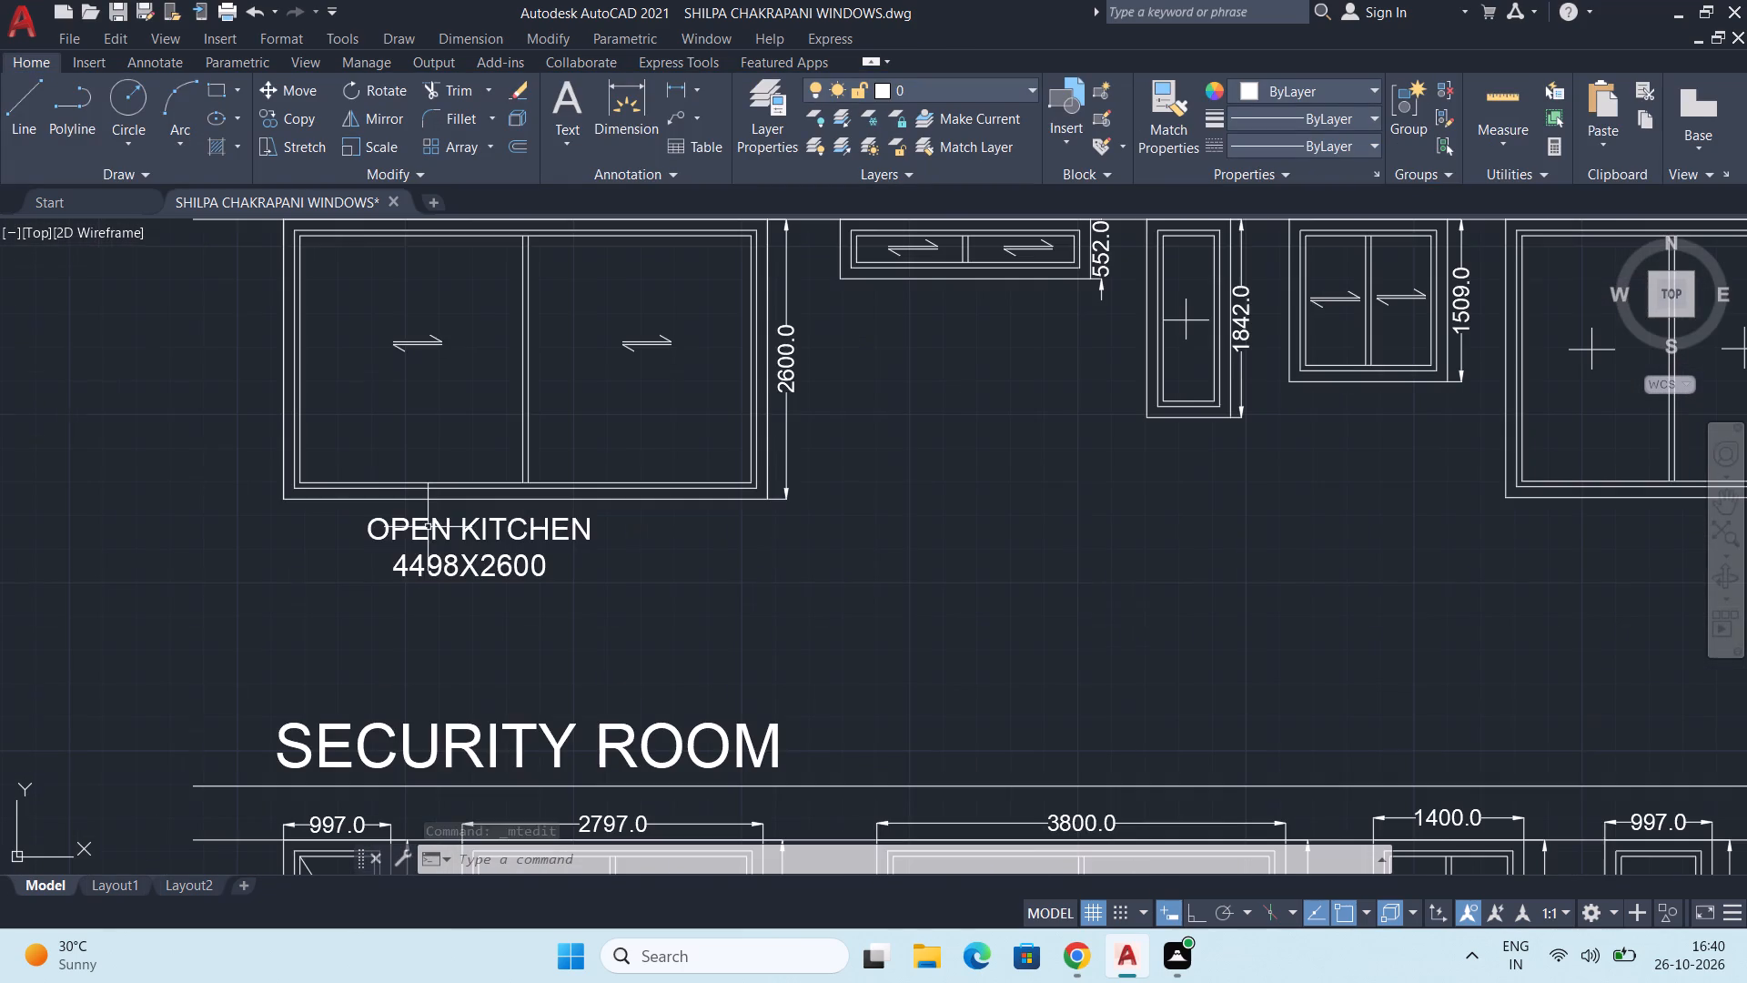
left_click(438, 527)
key("c")
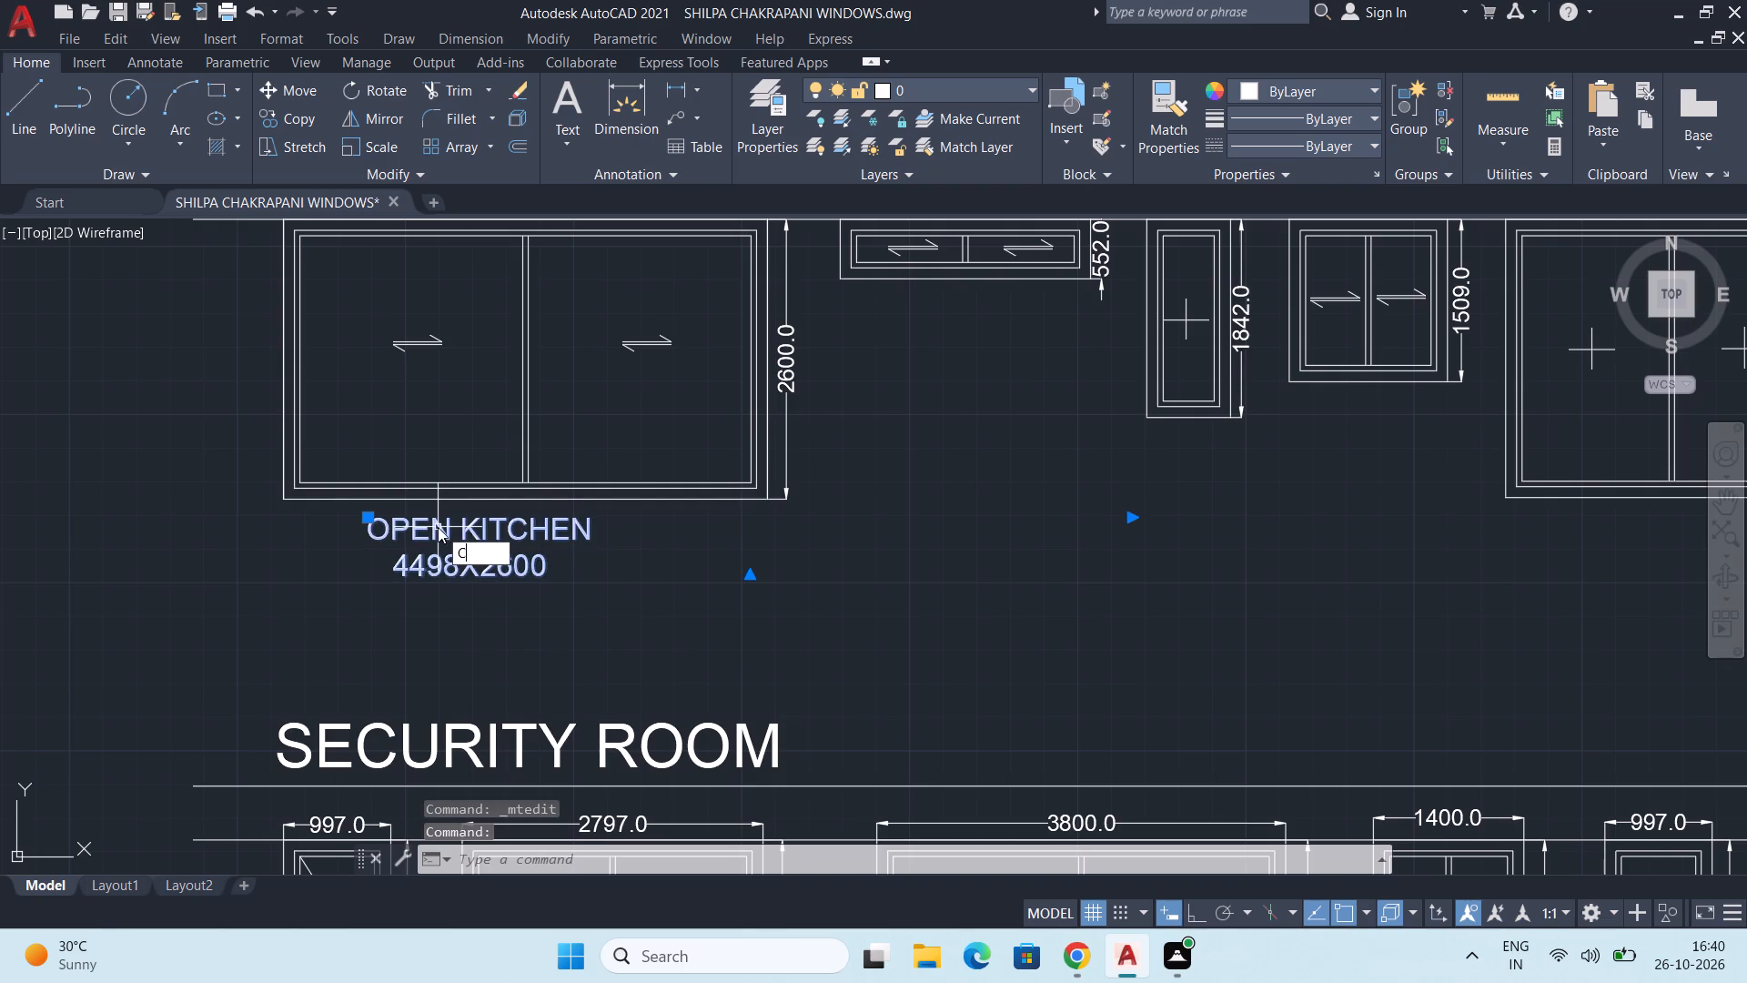
key("o")
key("Return")
left_click(454, 540)
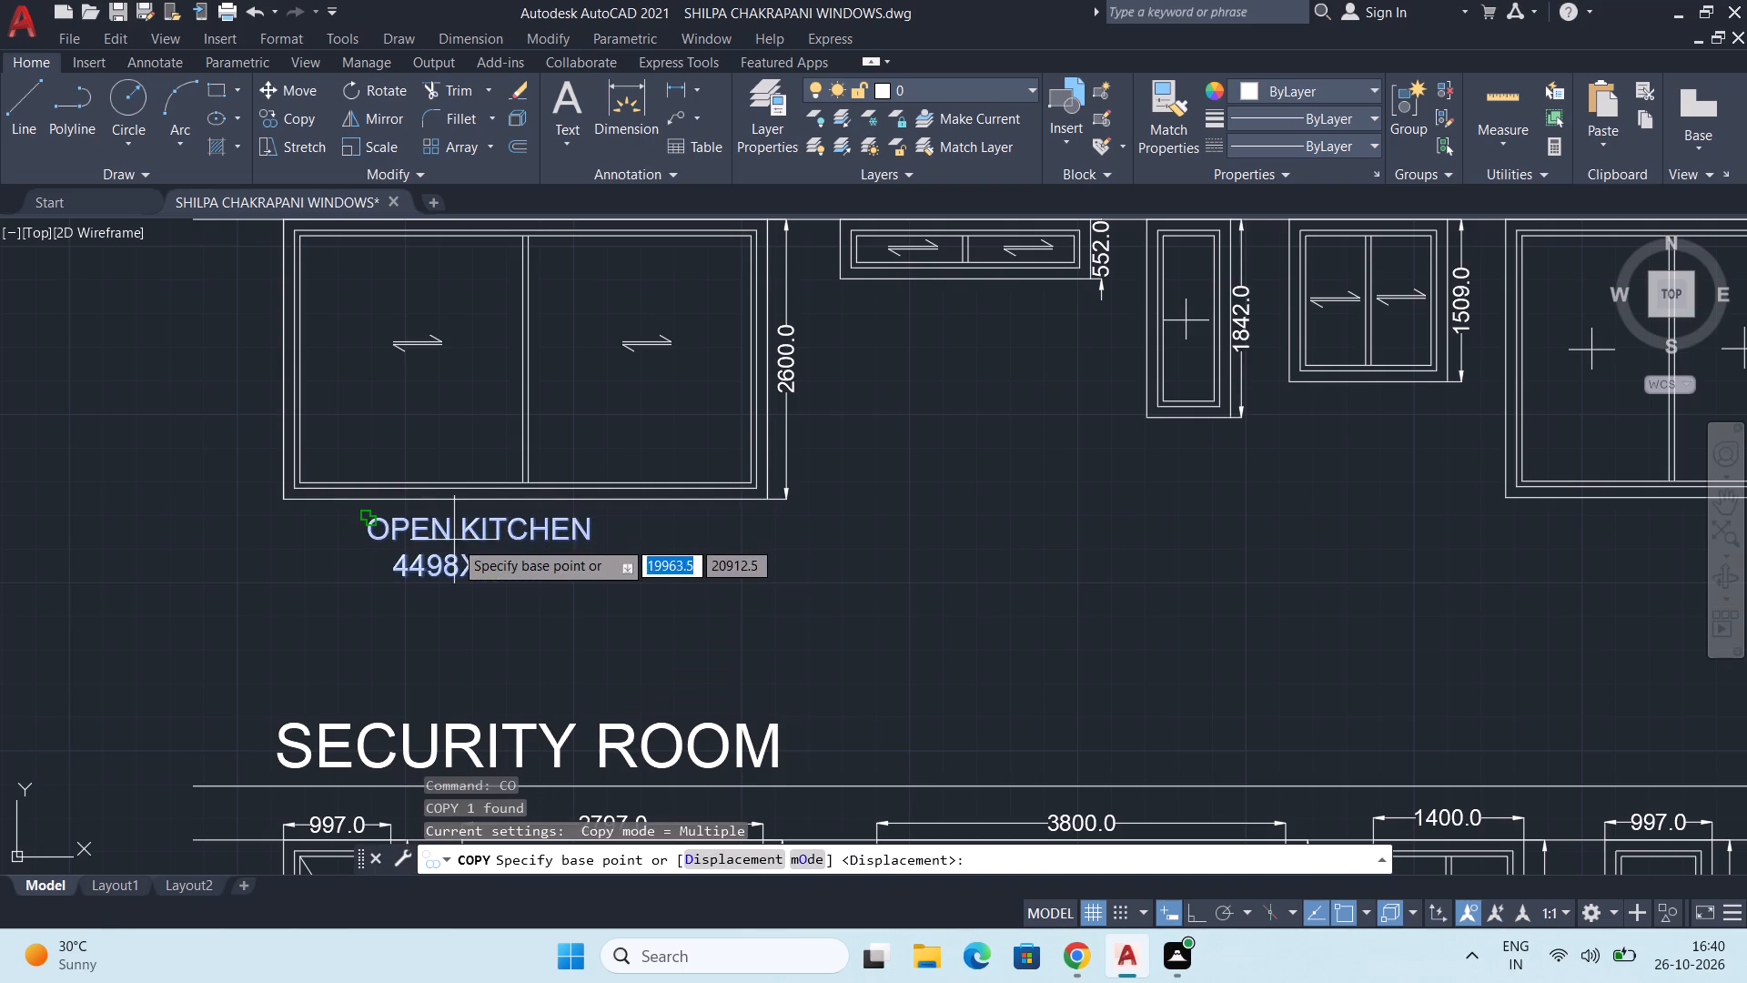
middle_click_drag(911, 348, 745, 481)
scroll(723, 482, "up", 2)
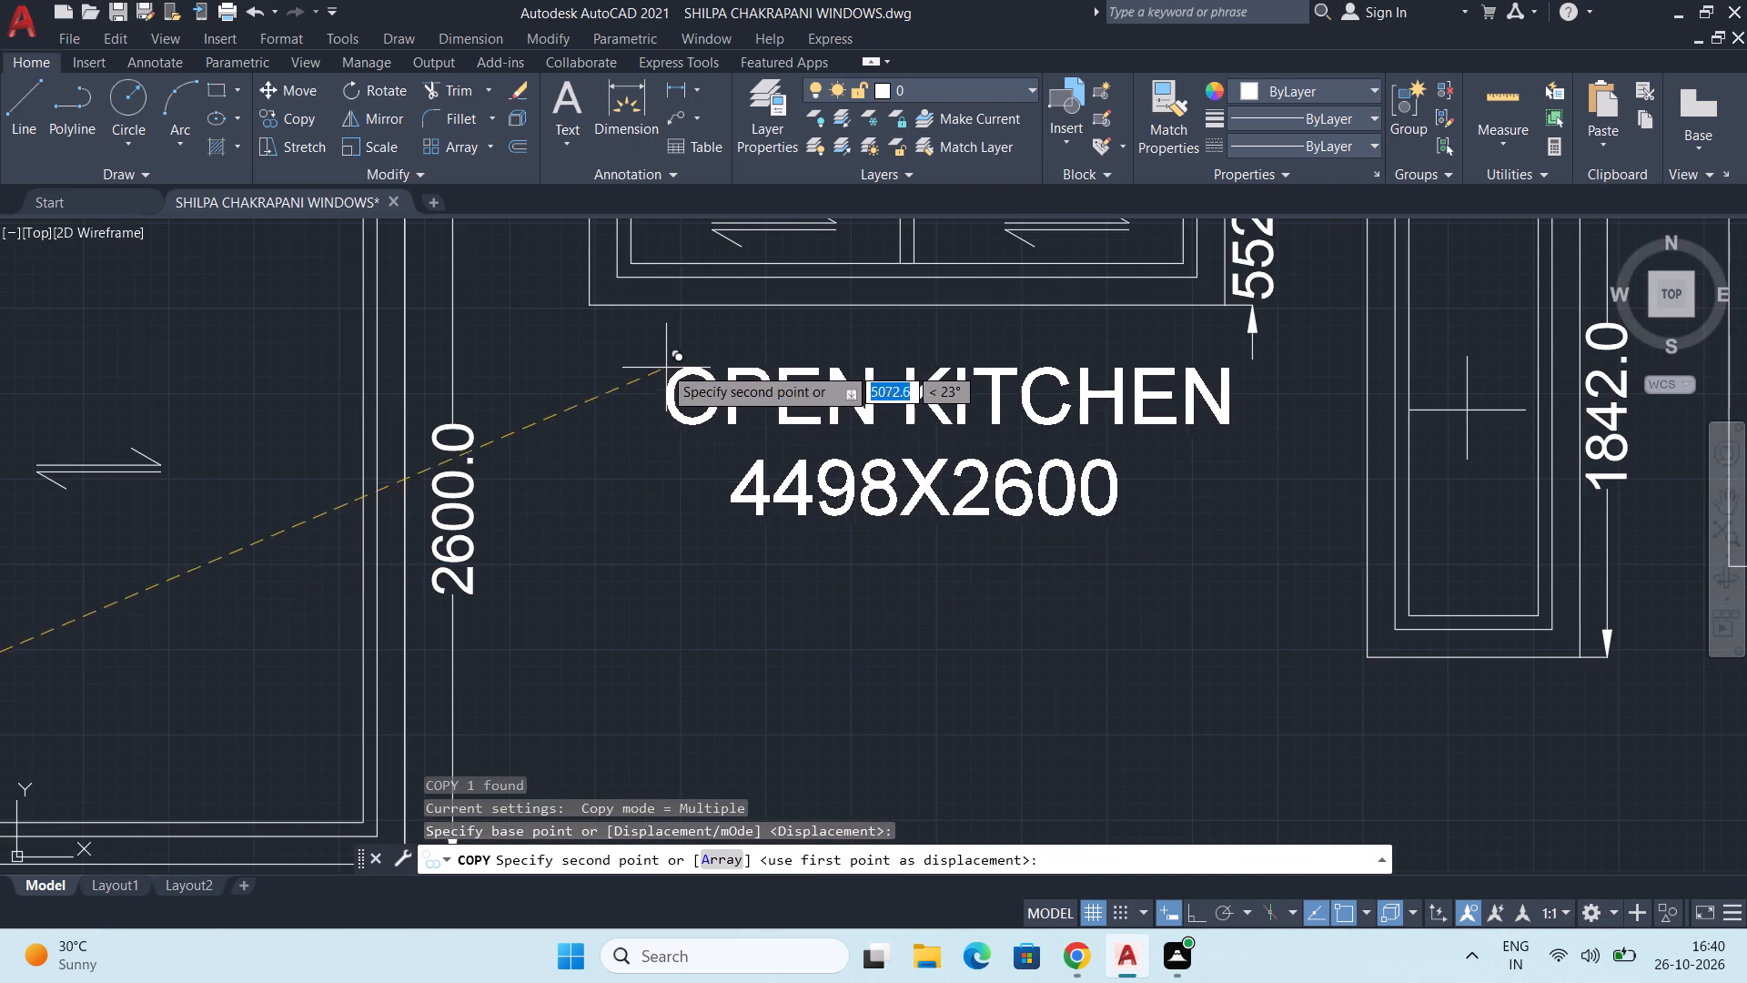
left_click(651, 350)
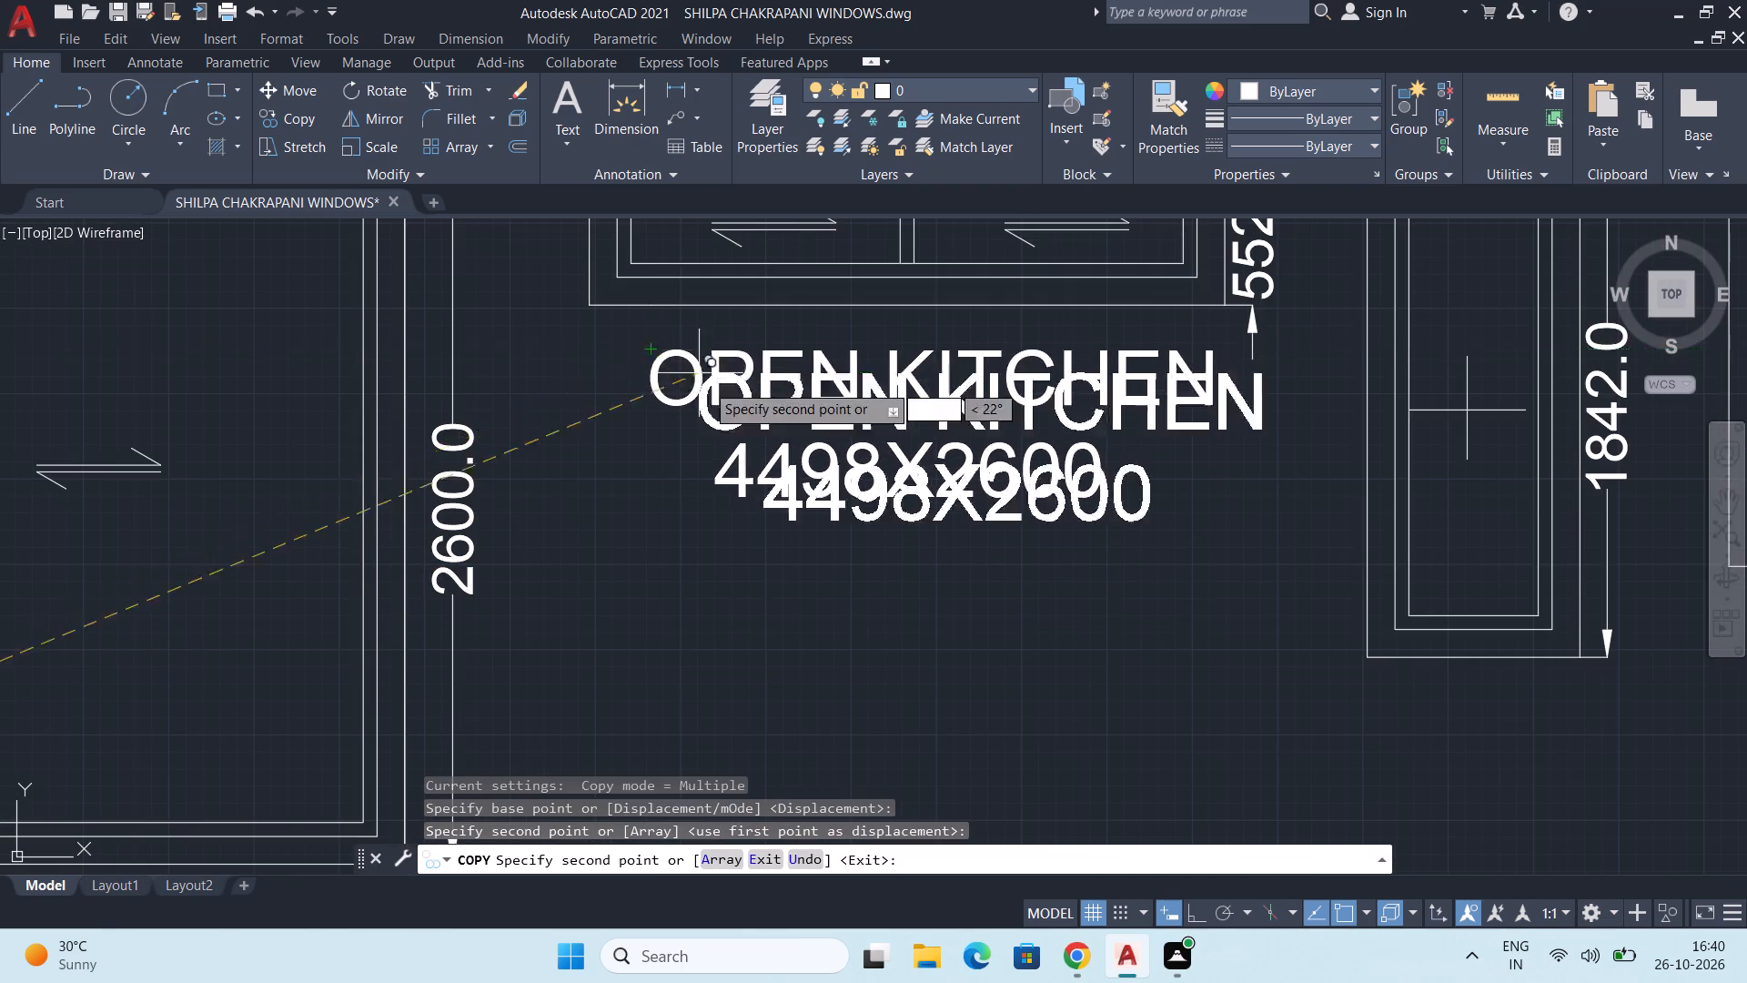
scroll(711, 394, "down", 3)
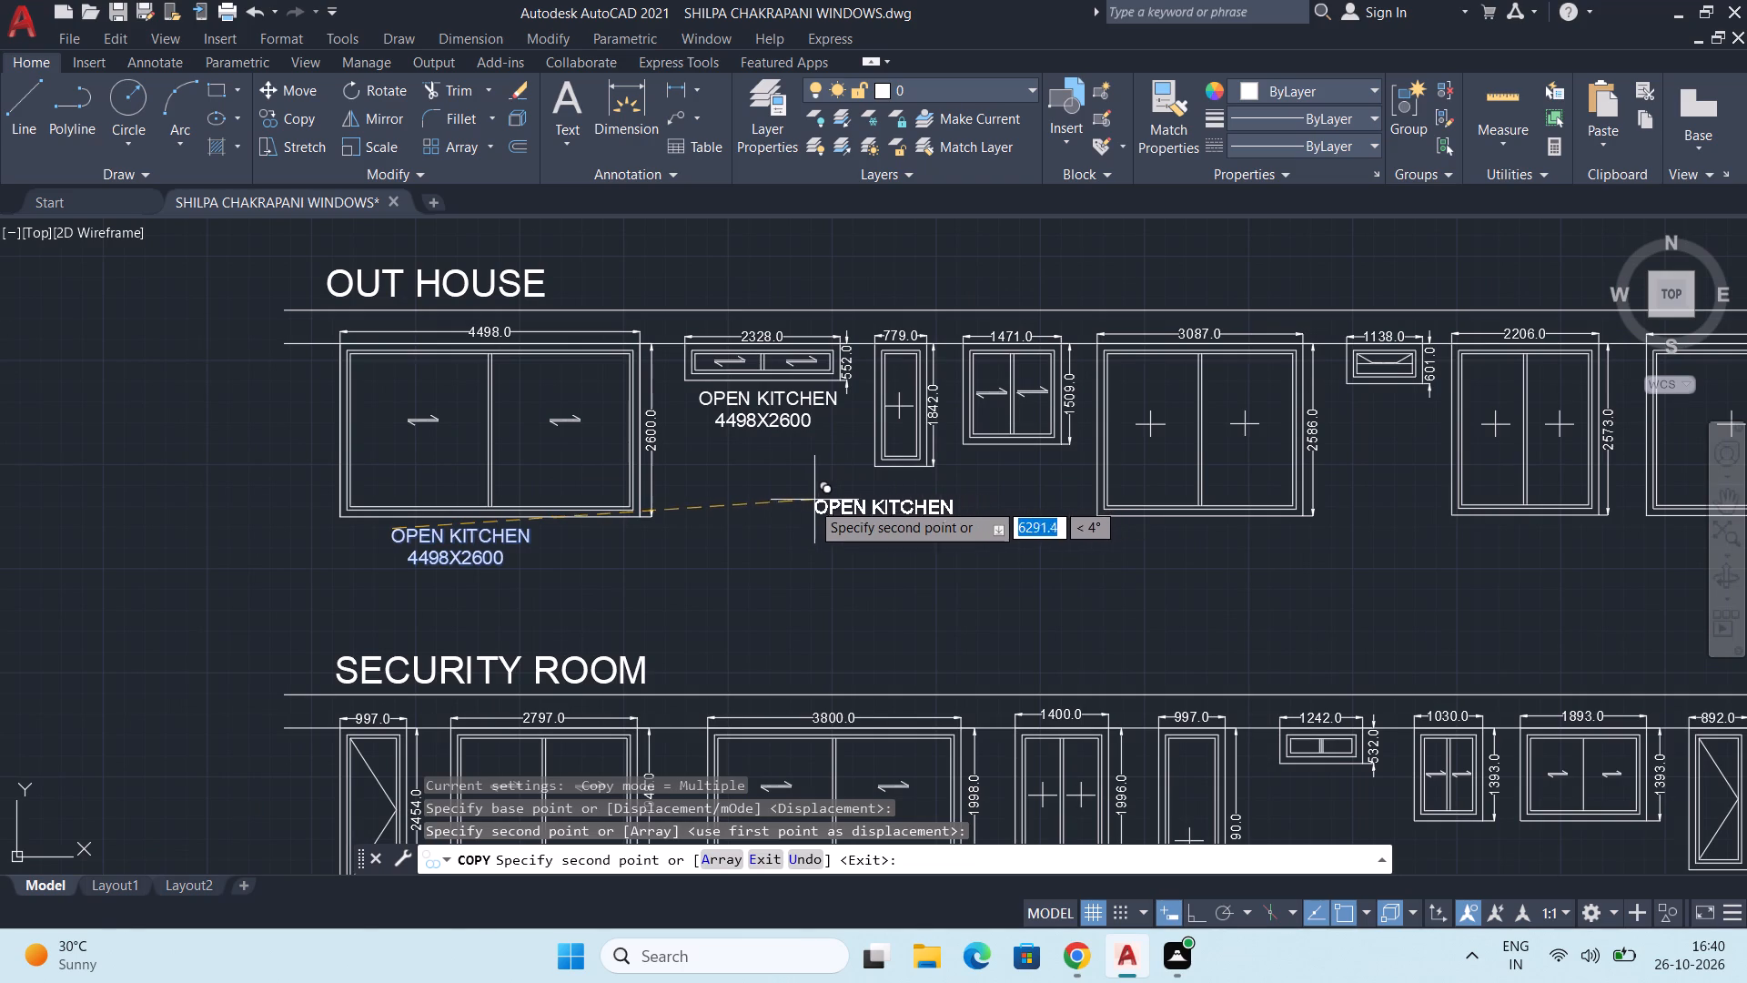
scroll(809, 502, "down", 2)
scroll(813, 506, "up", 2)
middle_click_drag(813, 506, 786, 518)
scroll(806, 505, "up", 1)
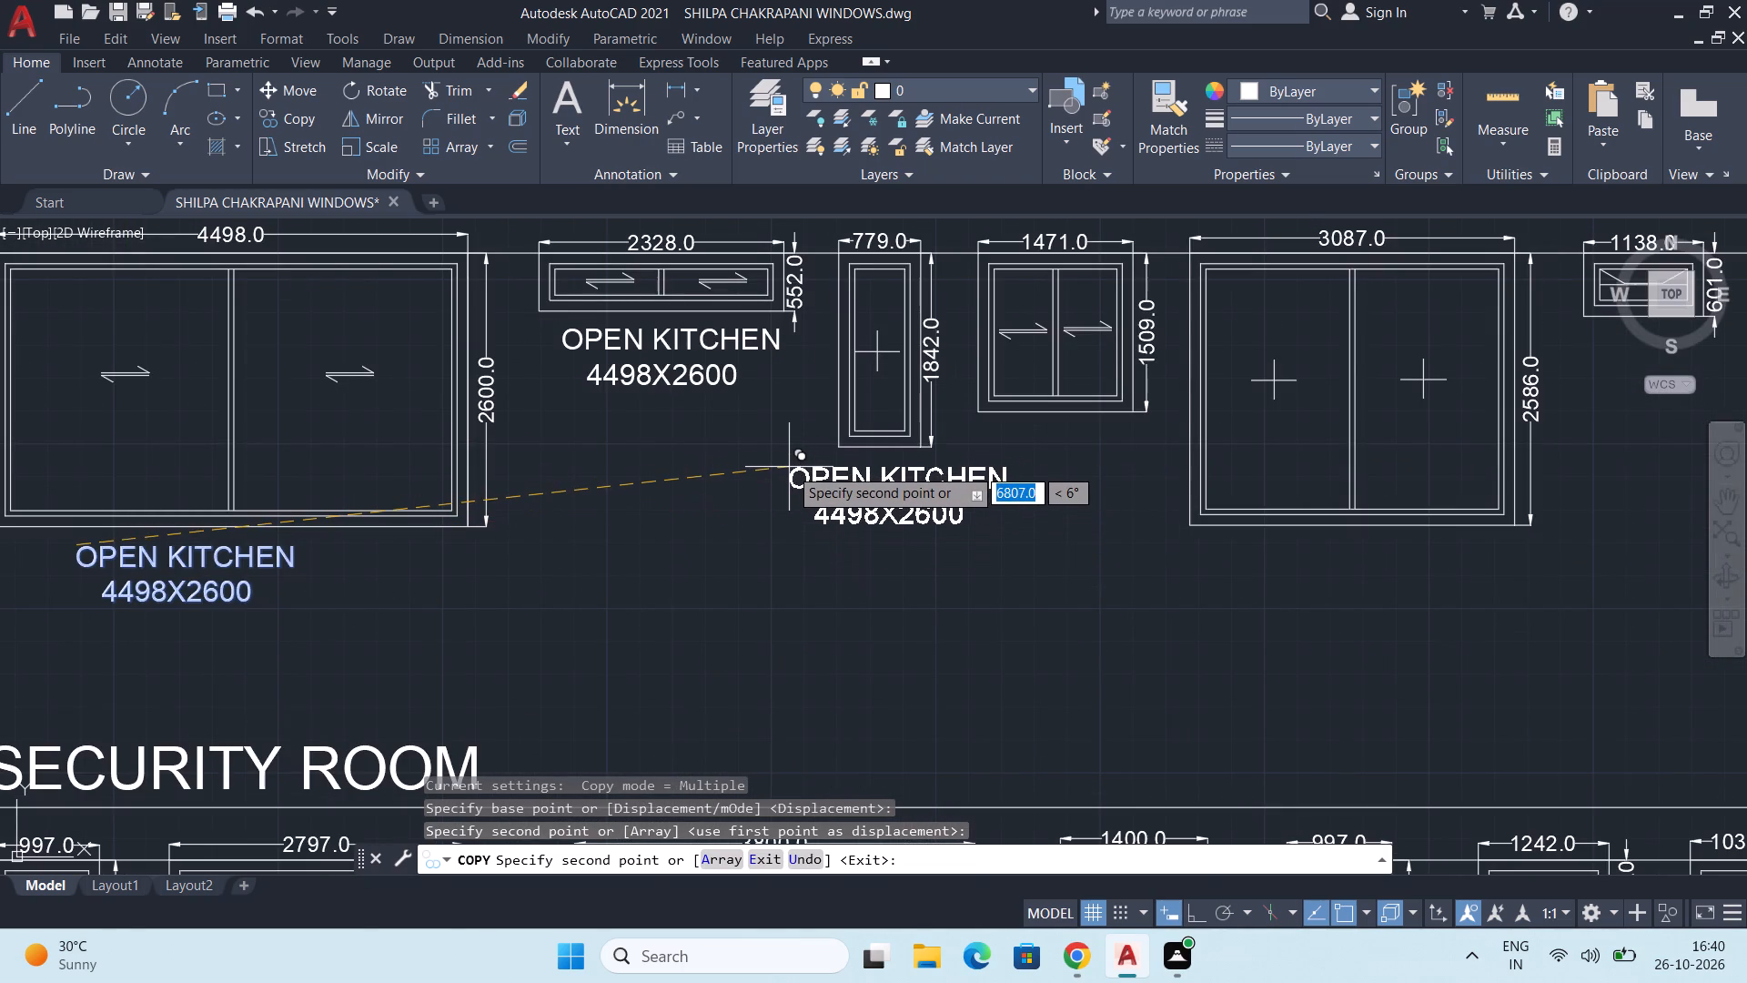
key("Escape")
Set the text height of both lines of the OPEN KITCHEN label beneath the 4498-wide window to 150.
double_click(194, 560)
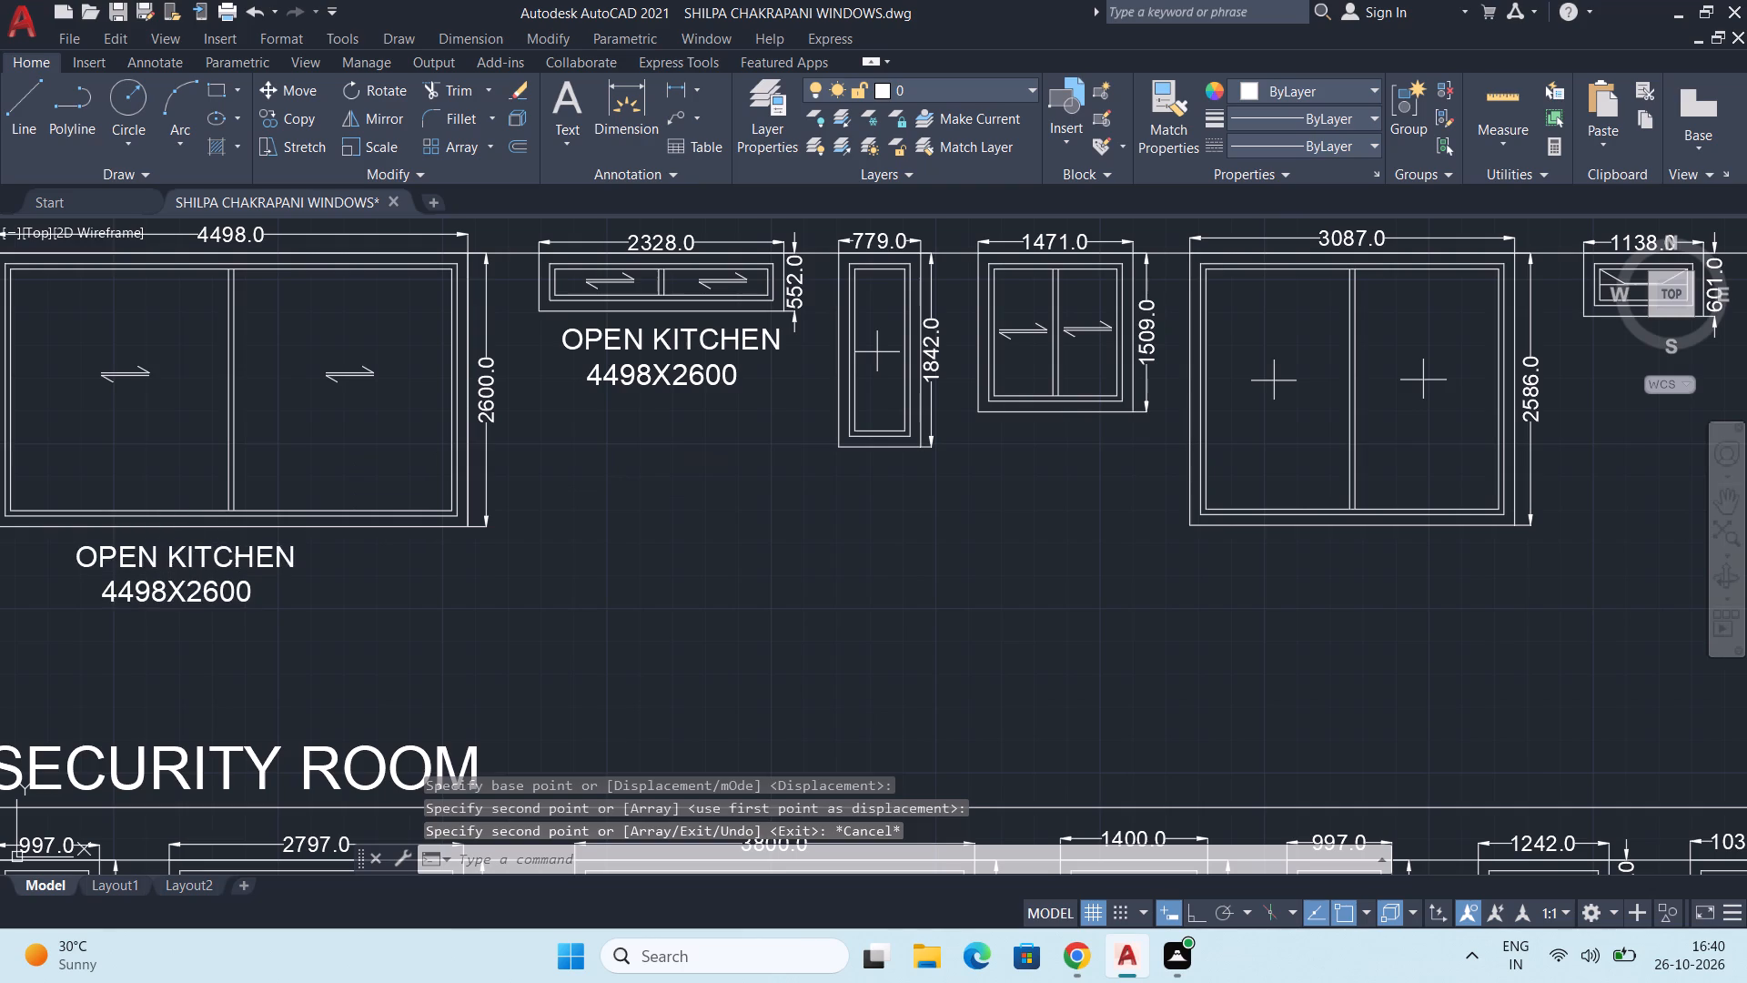
left_click_drag(274, 587, 54, 560)
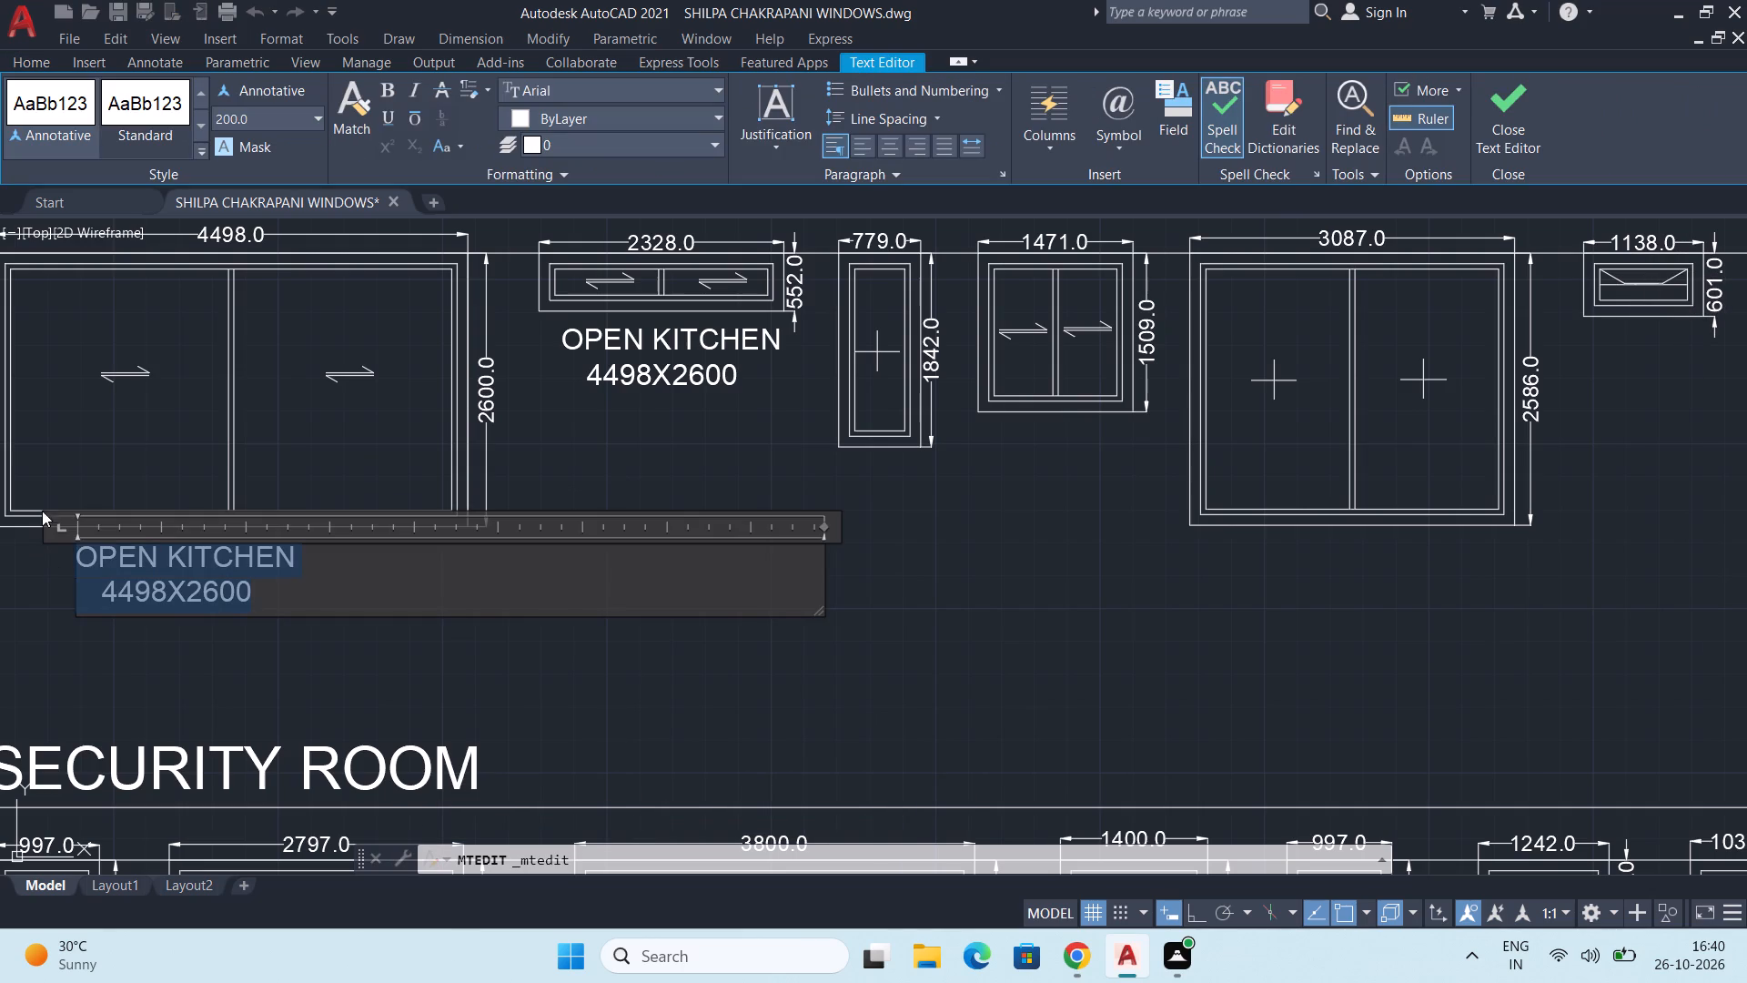
left_click(277, 123)
type("150")
key("Return")
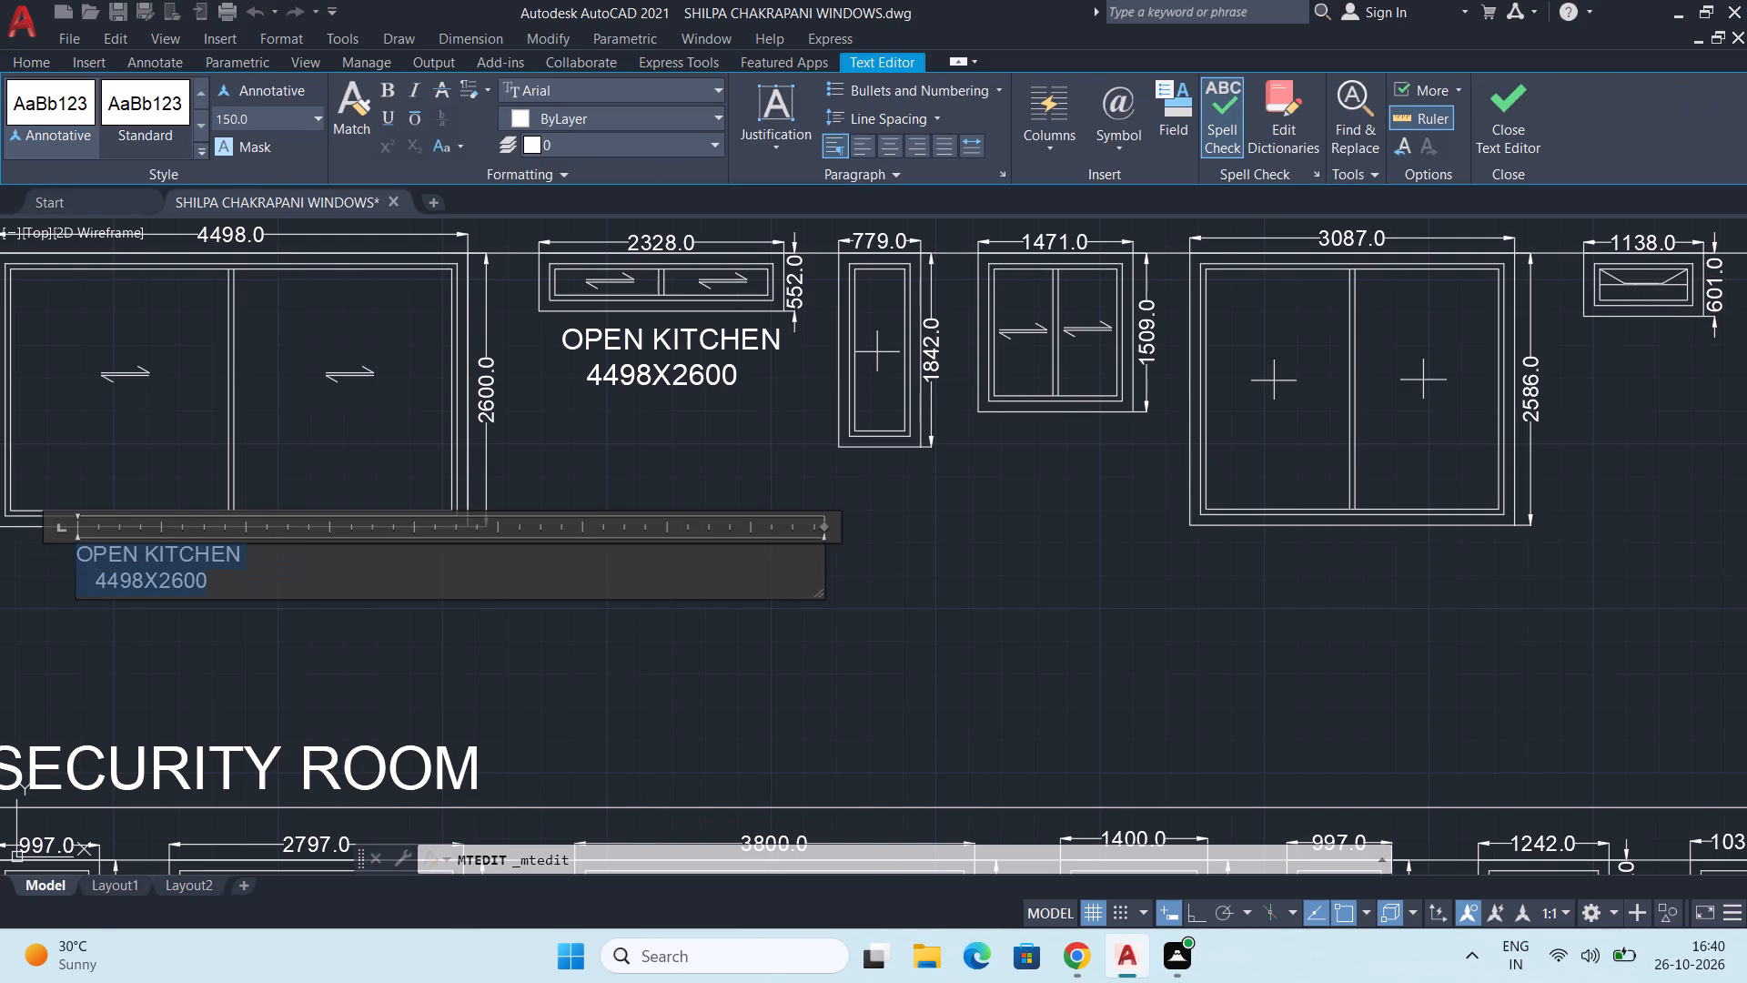
left_click(888, 662)
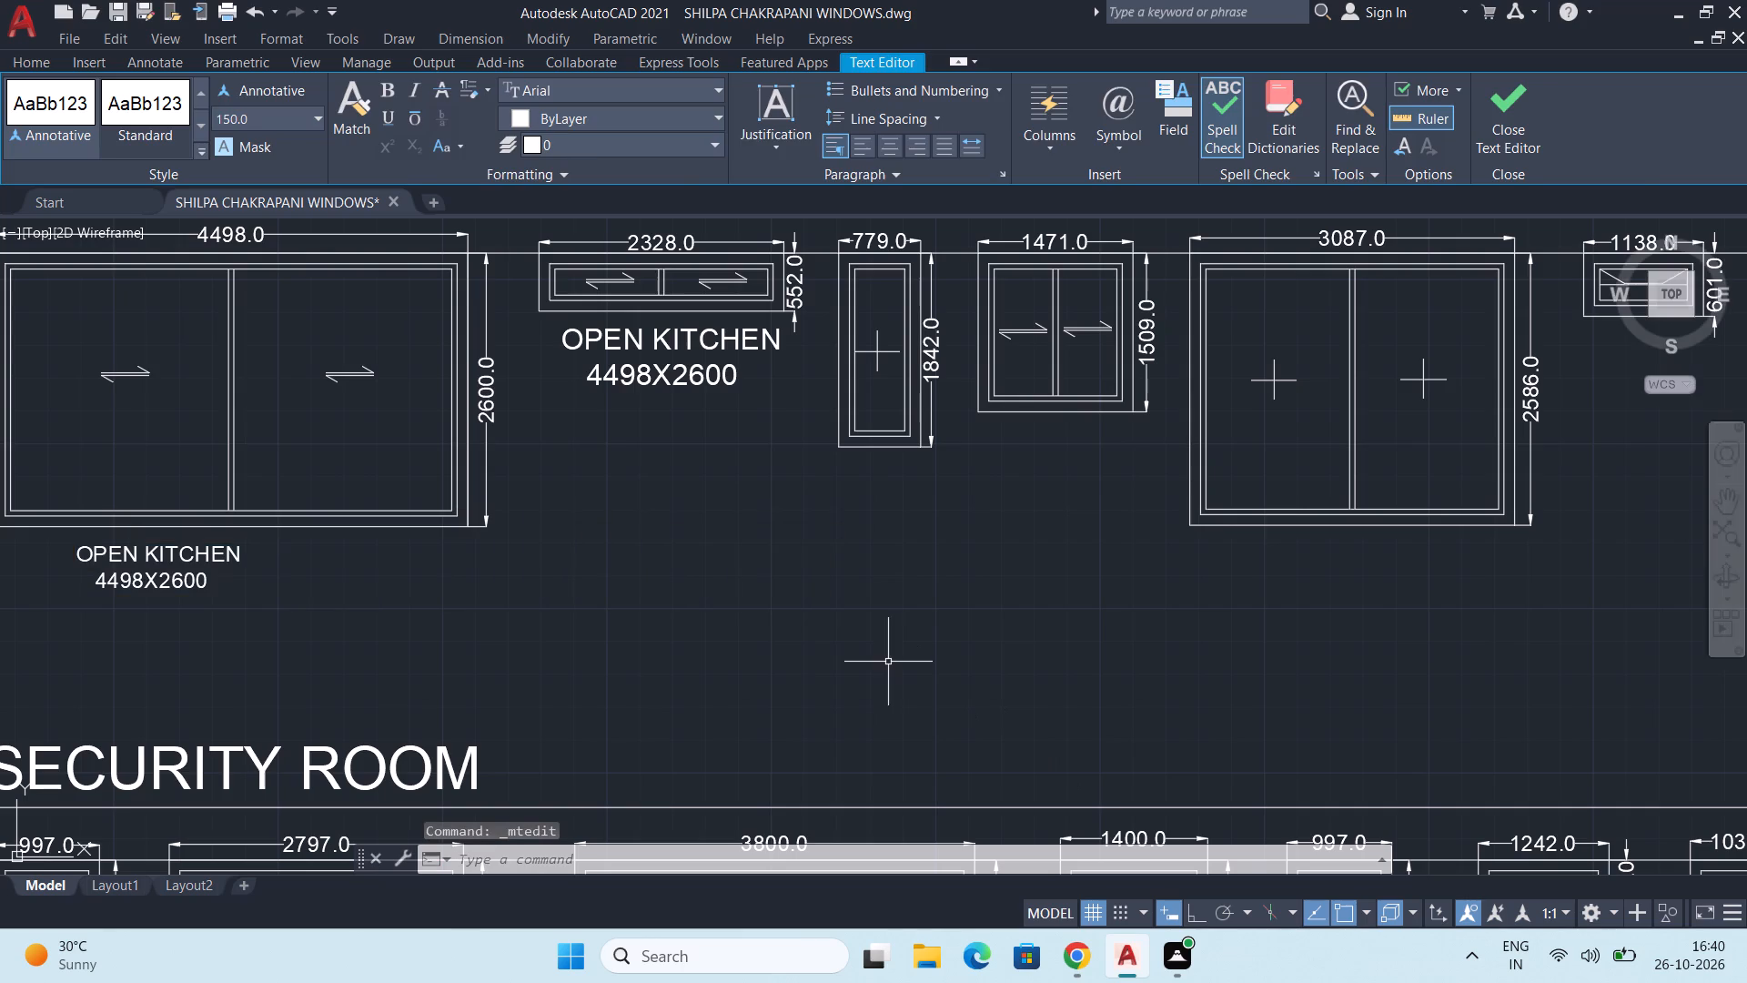
Delete the larger OPEN KITCHEN label copy beneath the 2328-wide window in the OUT HOUSE row.
left_click(658, 331)
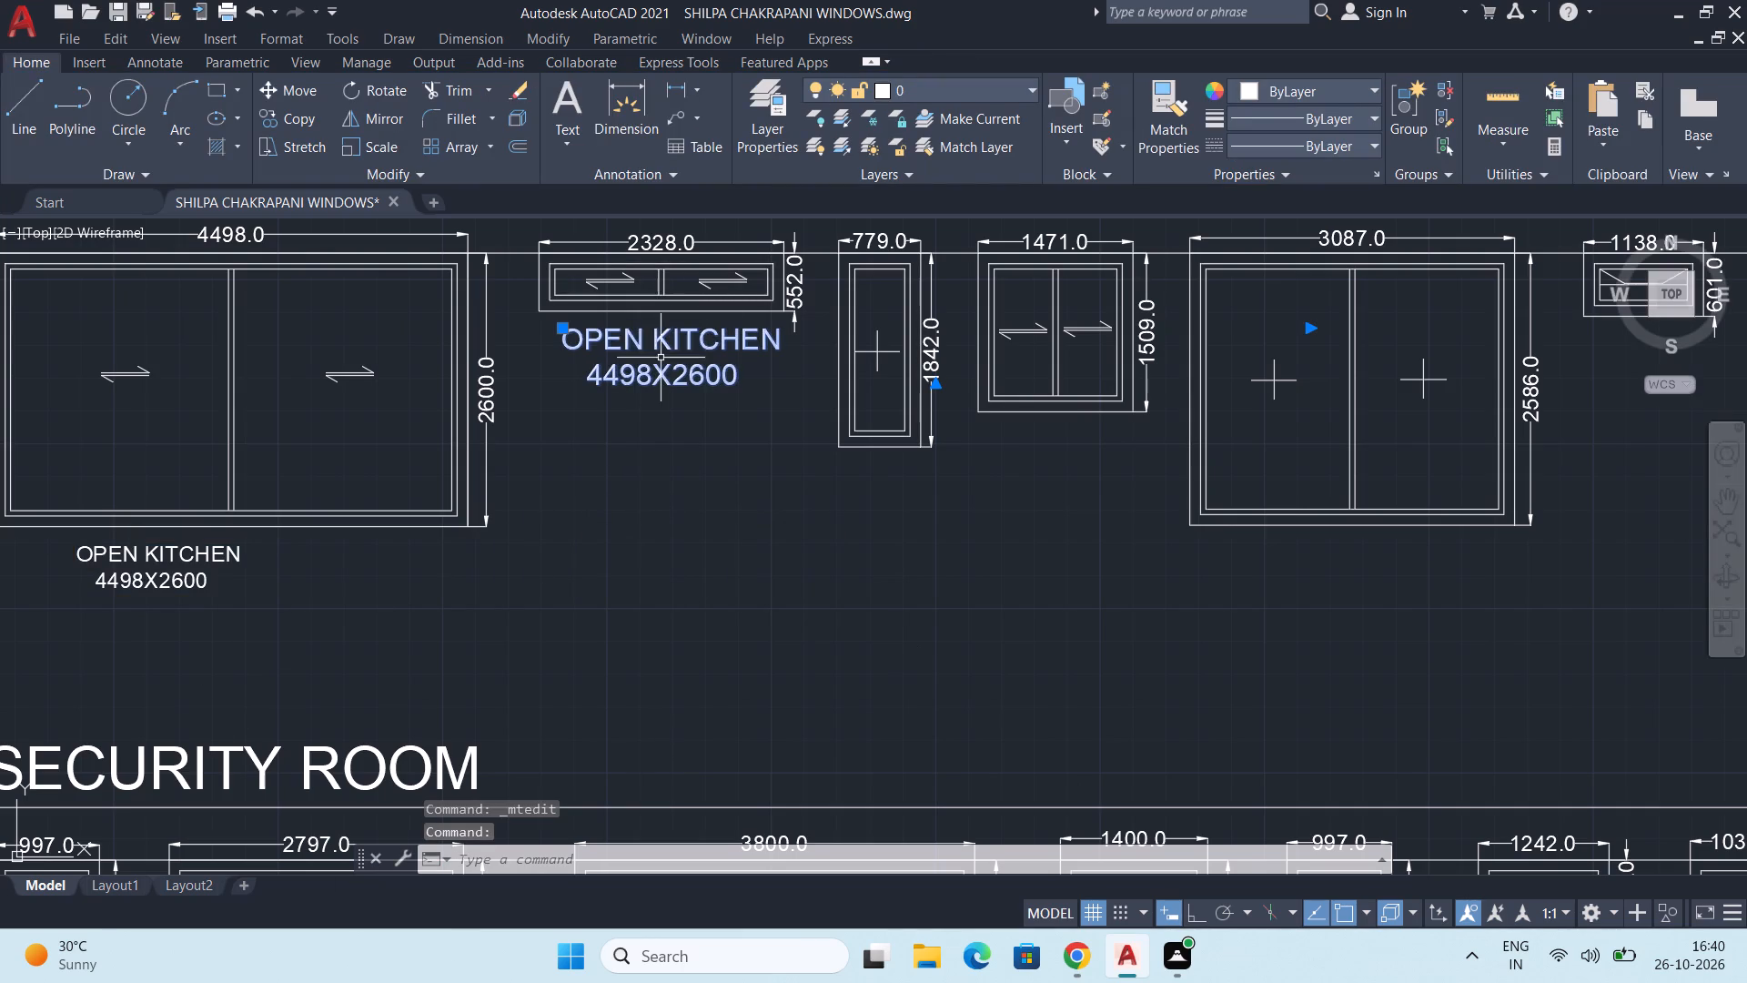
key("Delete")
Copy the resized OPEN KITCHEN label from beneath the 4498-wide window to just beneath the 2328-wide window.
left_click(144, 578)
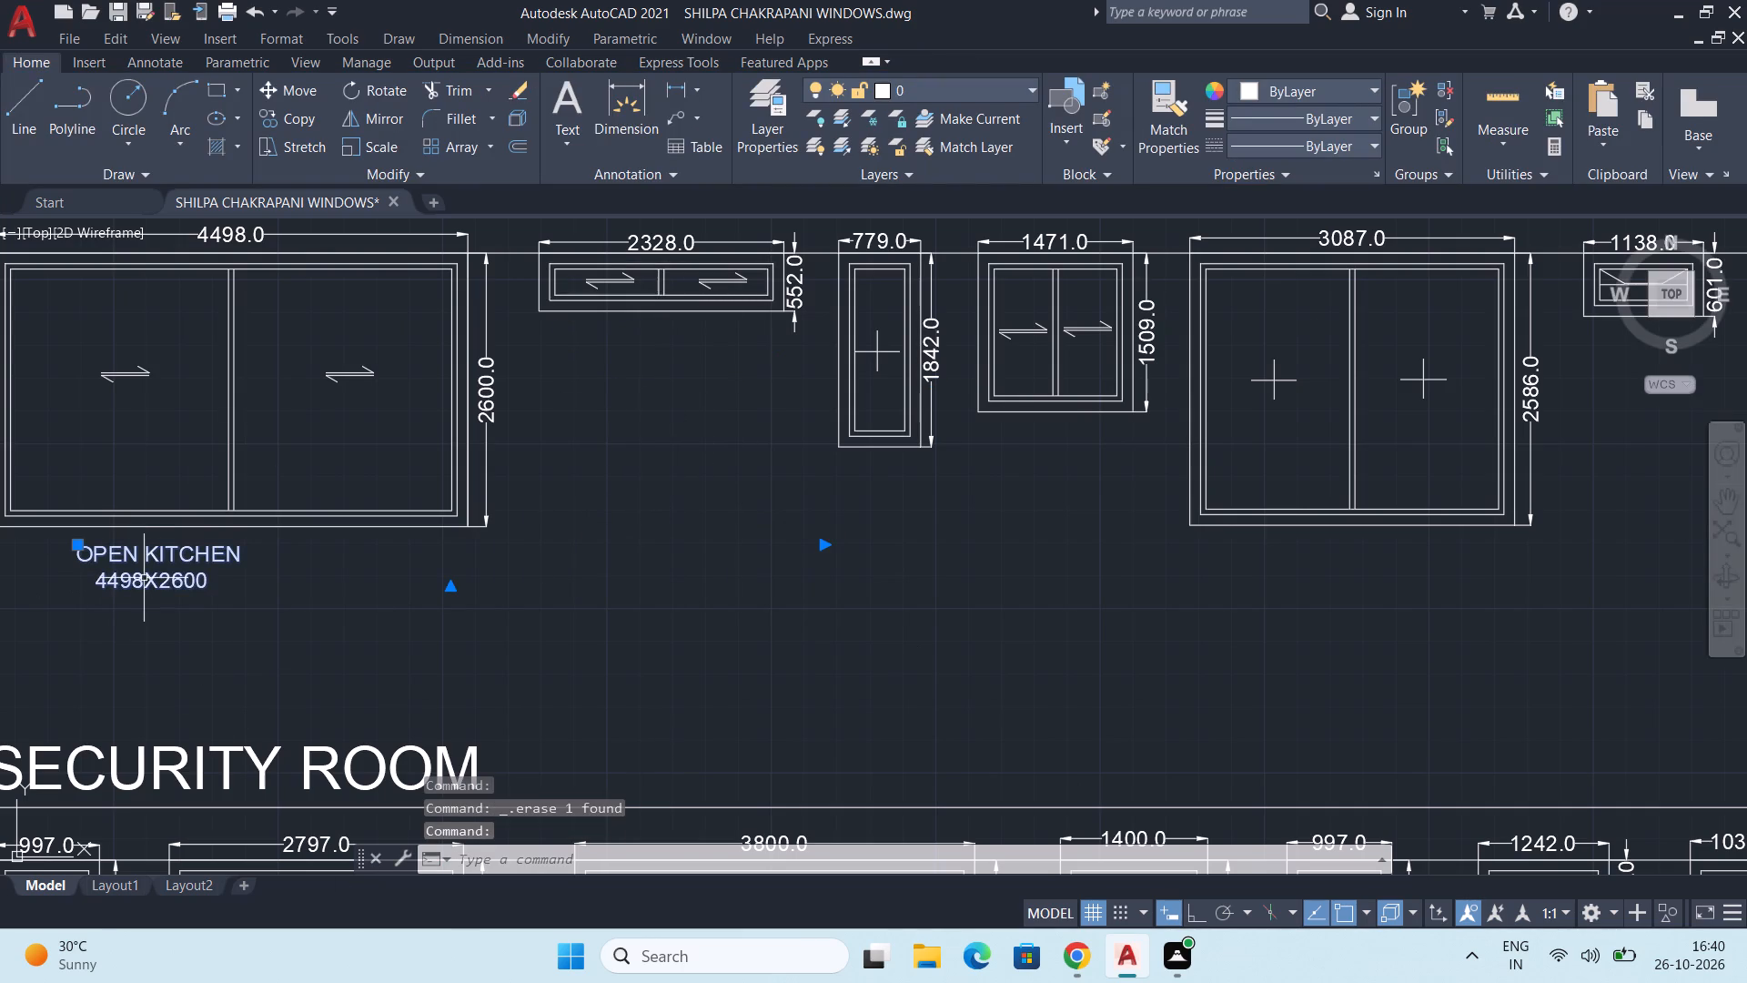
key("c")
key("o")
key("Return")
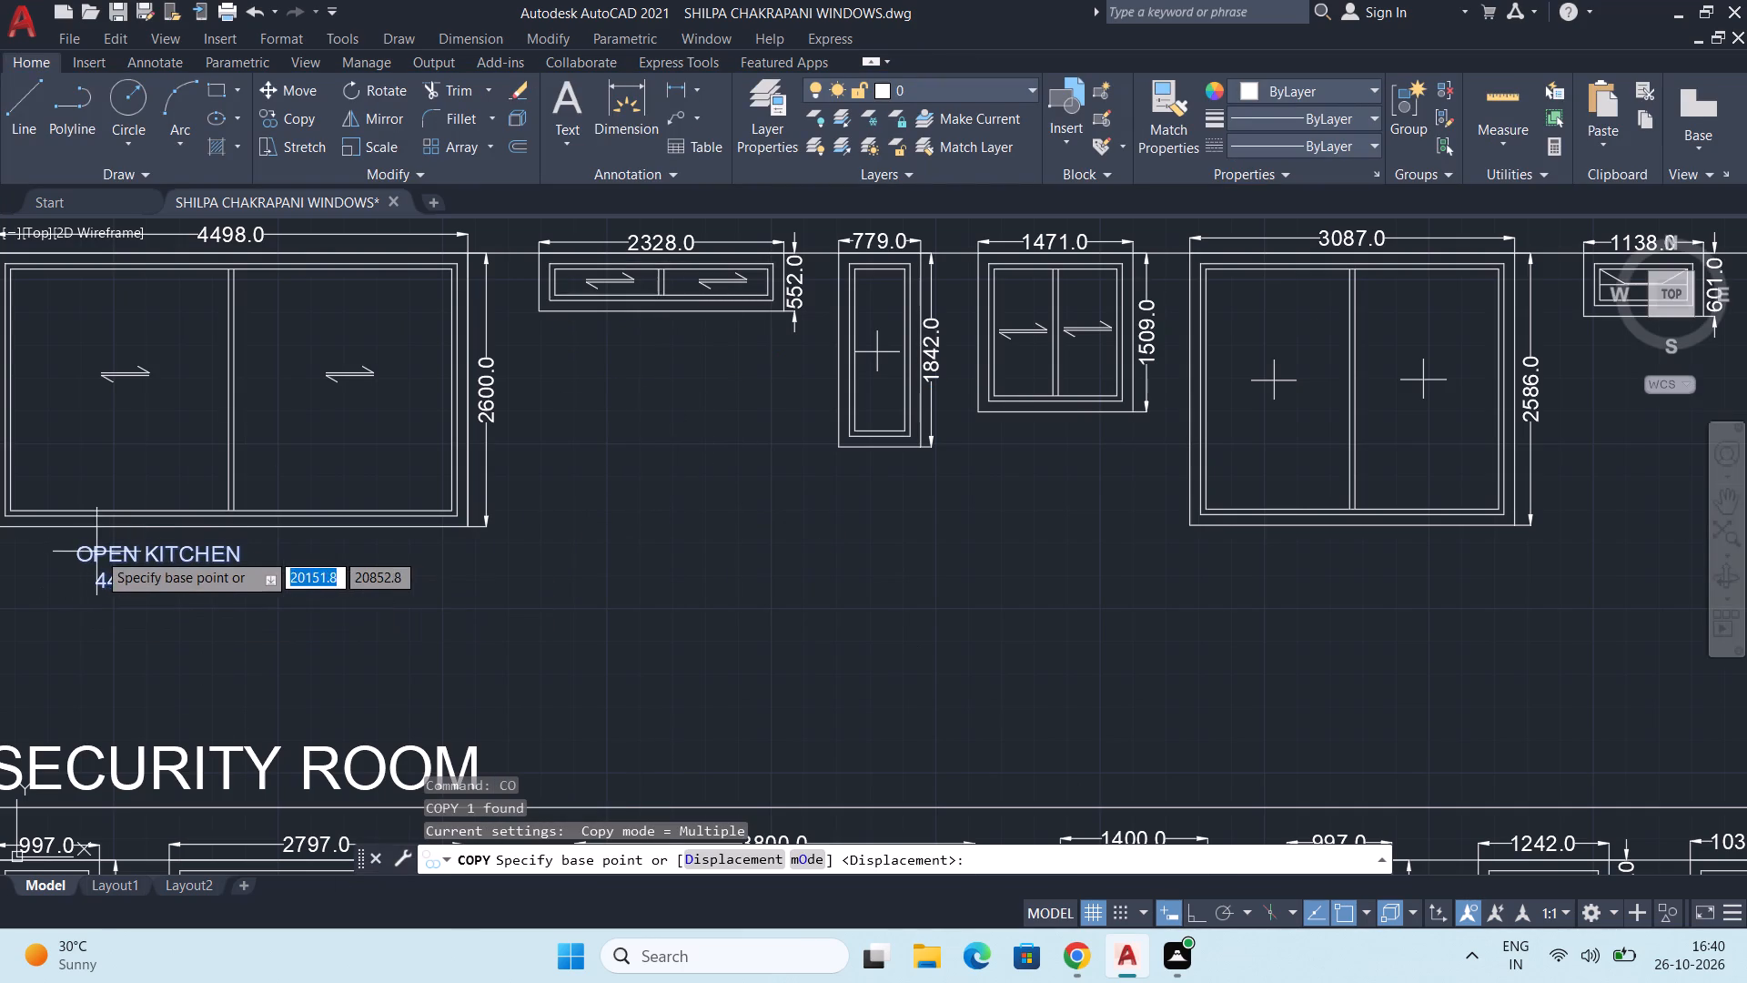
left_click(147, 563)
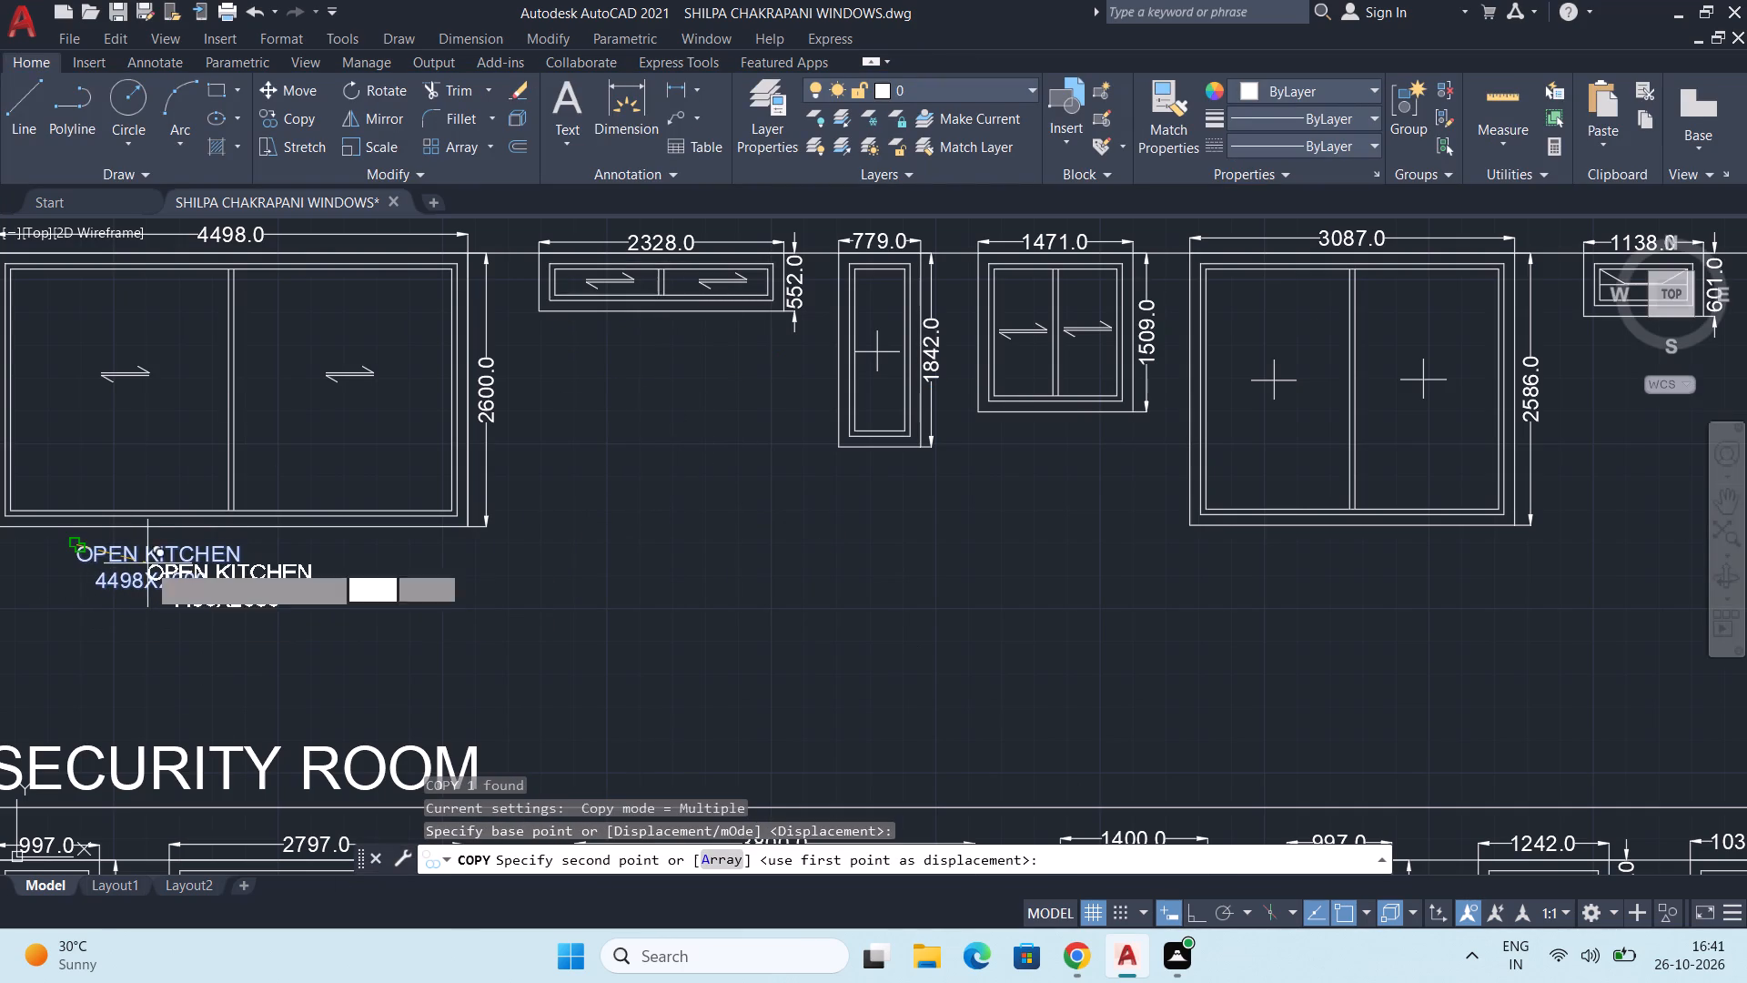
scroll(627, 340, "up", 1)
middle_click_drag(612, 354, 559, 431)
scroll(550, 423, "down", 1)
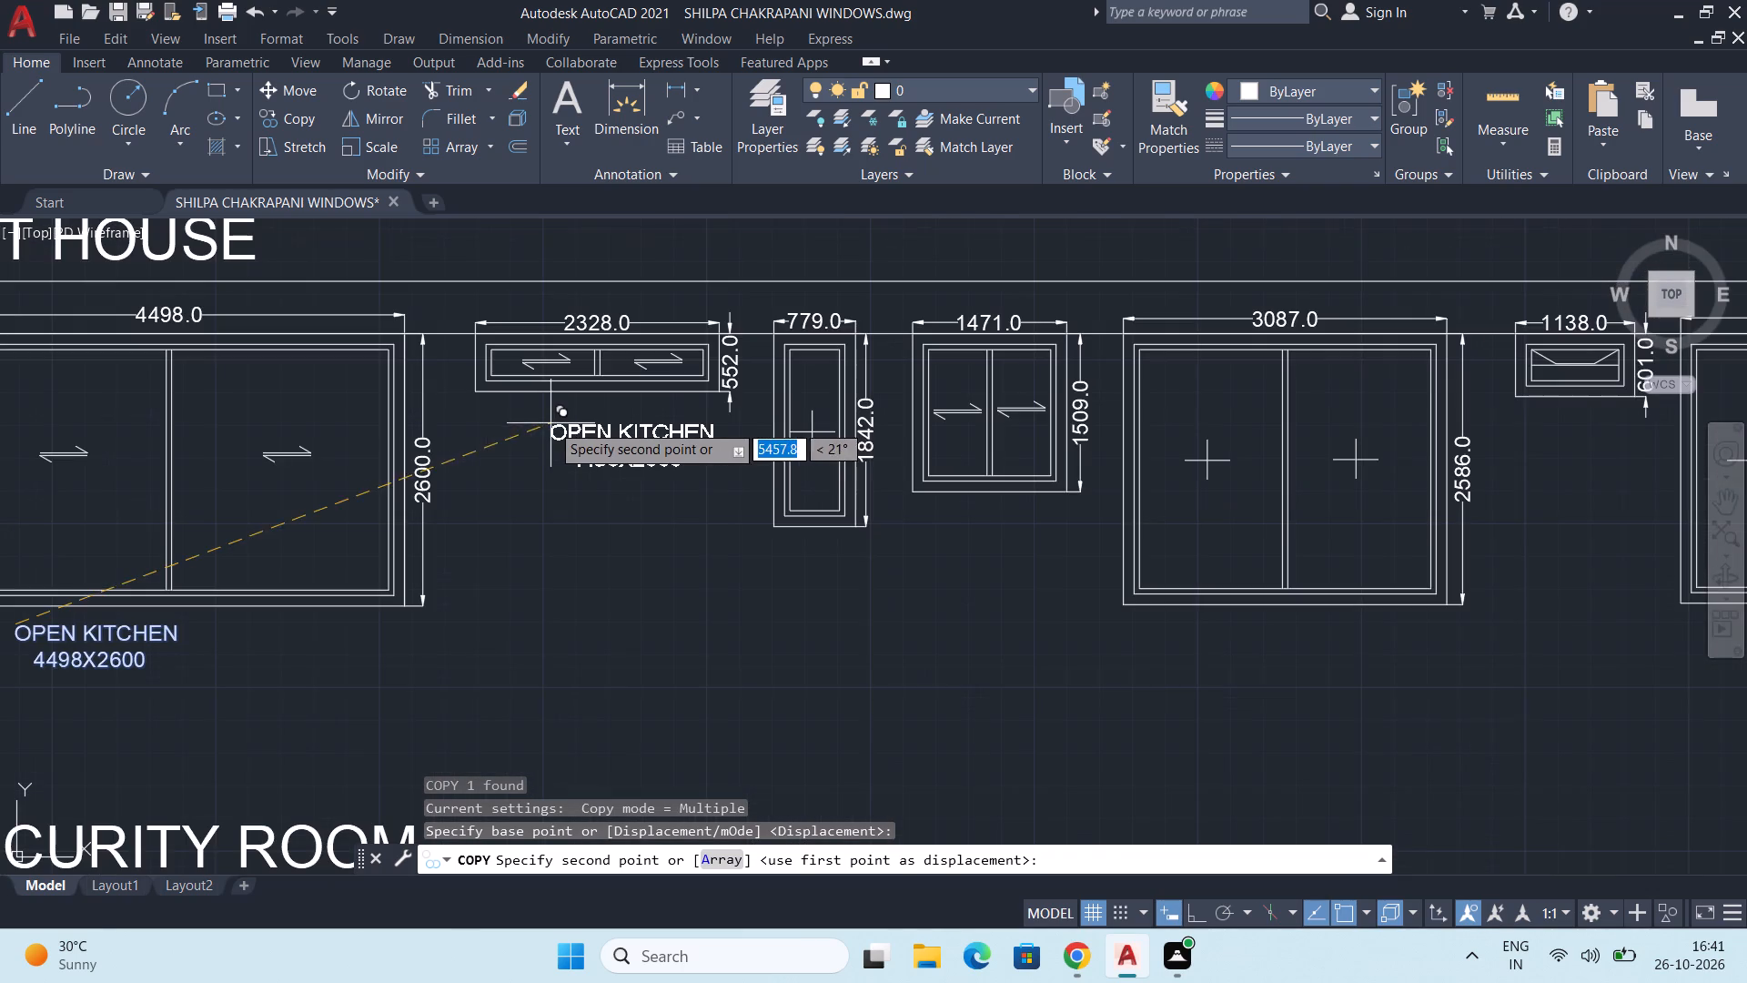
scroll(531, 414, "up", 2)
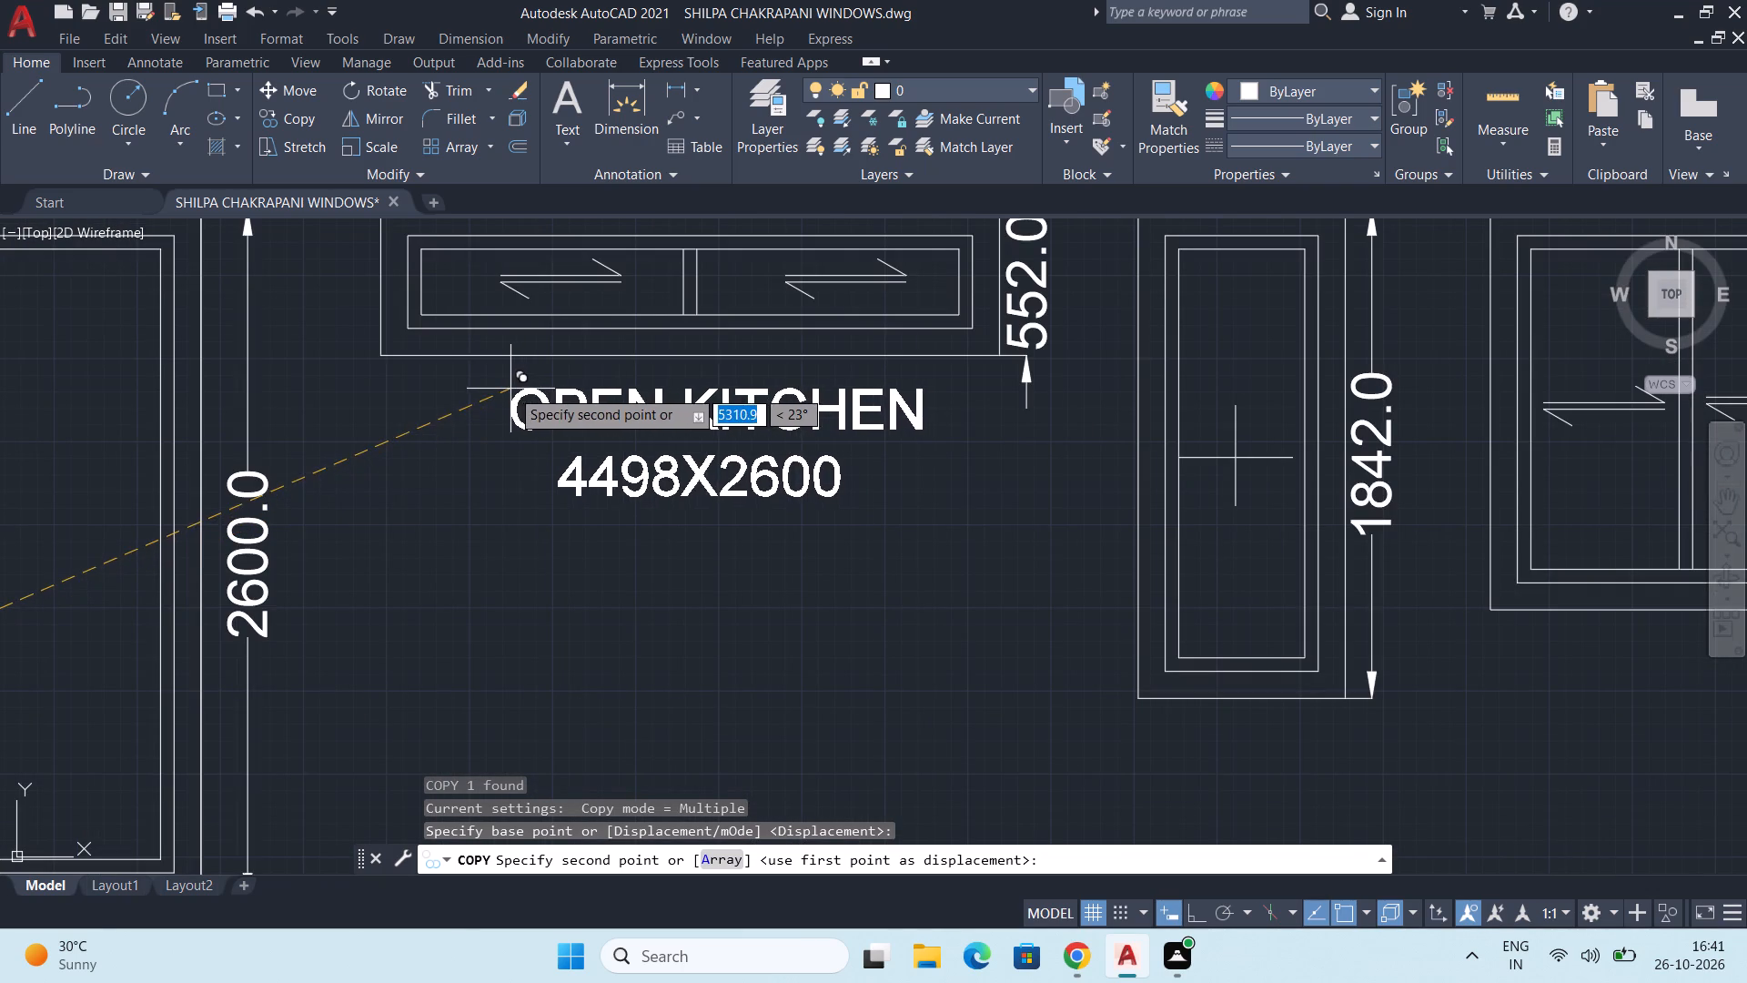
left_click(510, 389)
Place further copies of the OPEN KITCHEN label beneath the 779-wide and 1471-wide windows of the OUT HOUSE row.
scroll(580, 425, "down", 2)
middle_click_drag(681, 597, 620, 537)
scroll(711, 512, "up", 1)
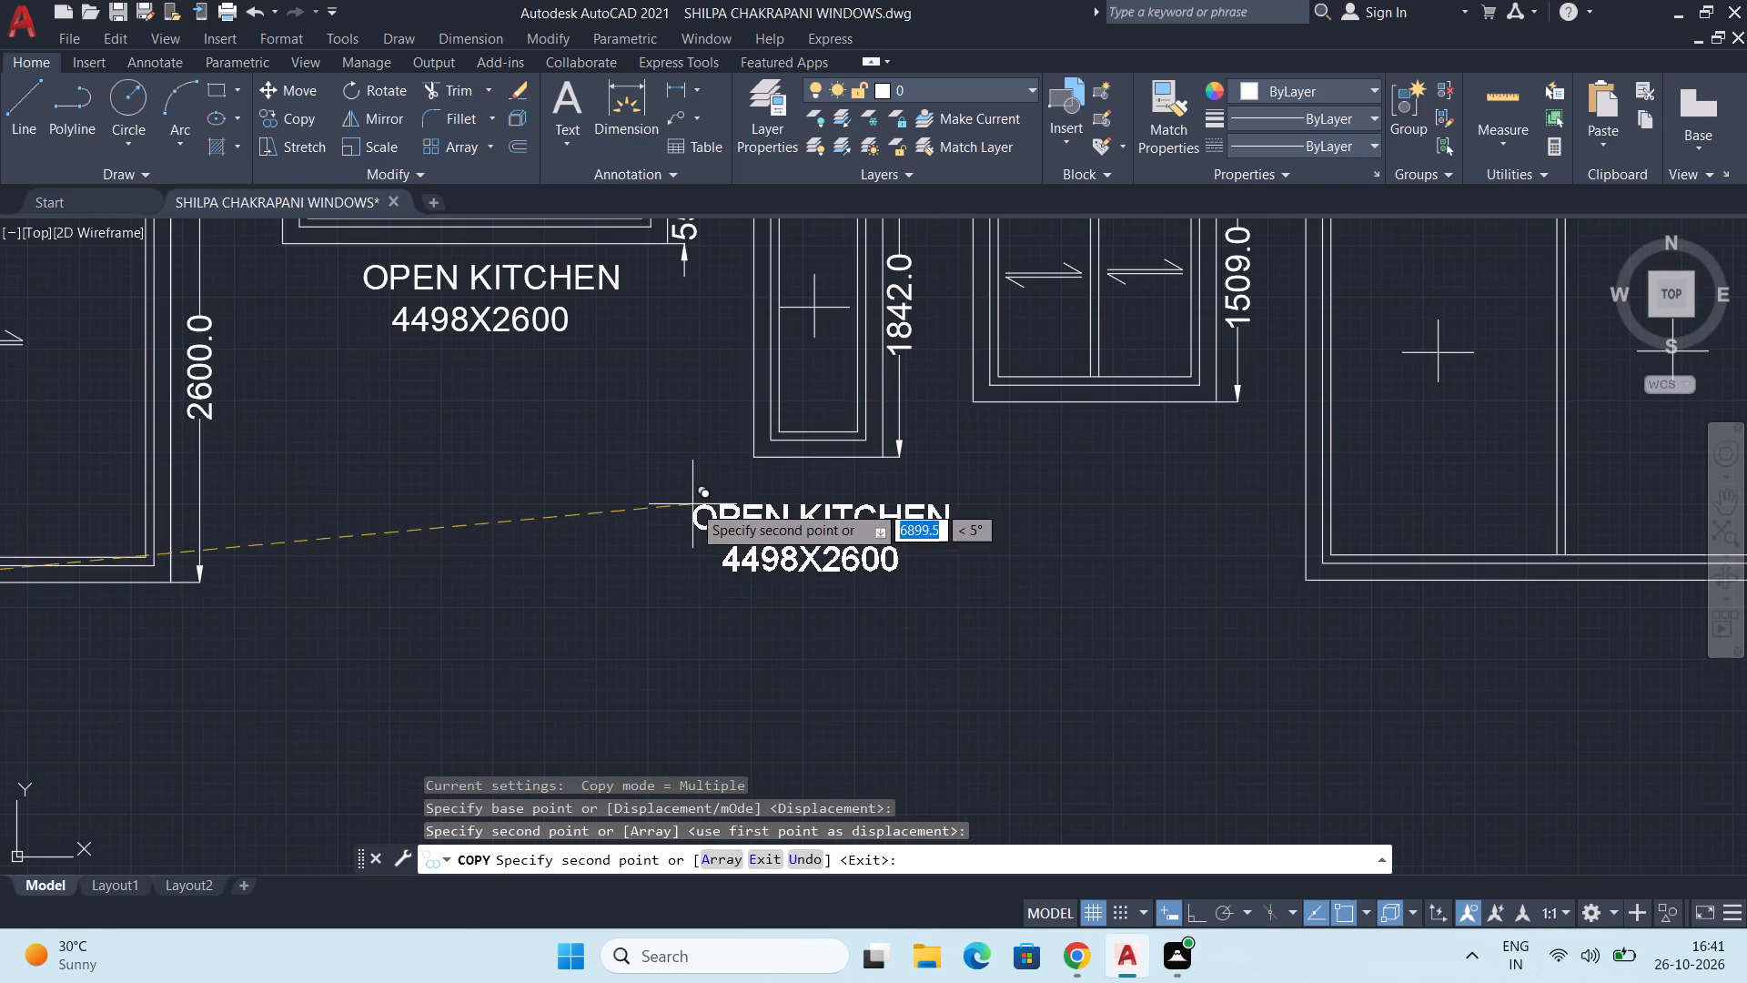
left_click(681, 485)
middle_click_drag(994, 463, 957, 463)
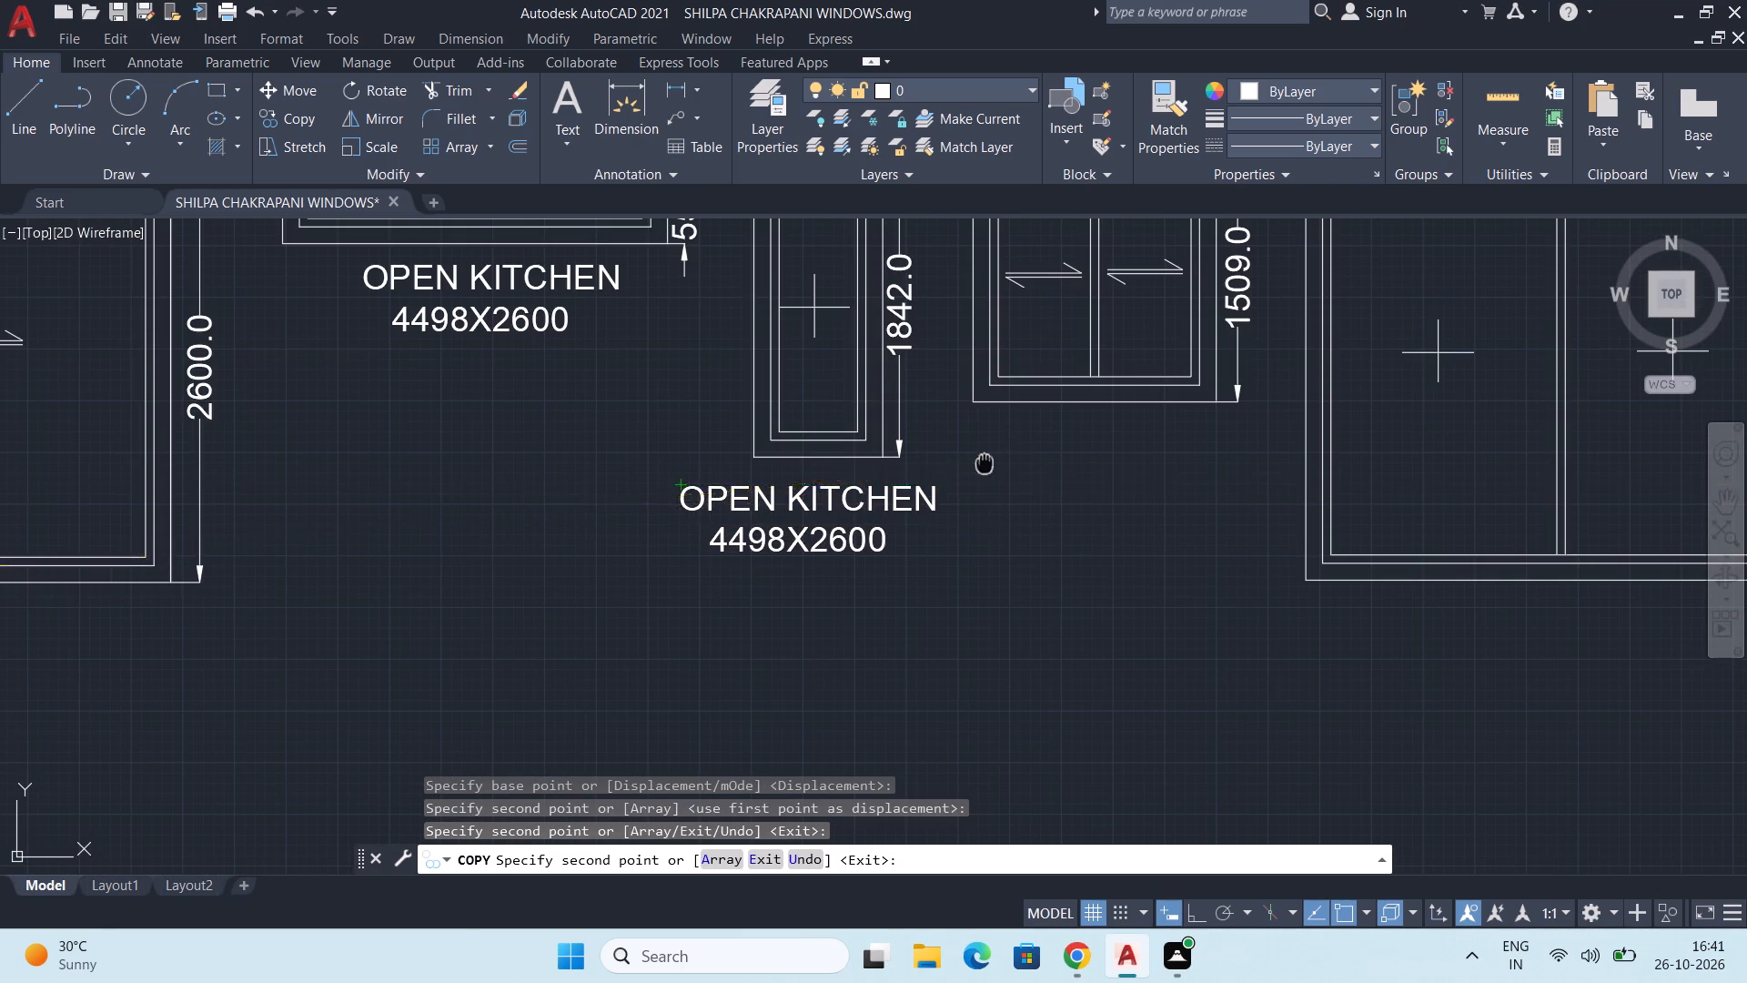
middle_click_drag(957, 463, 809, 513)
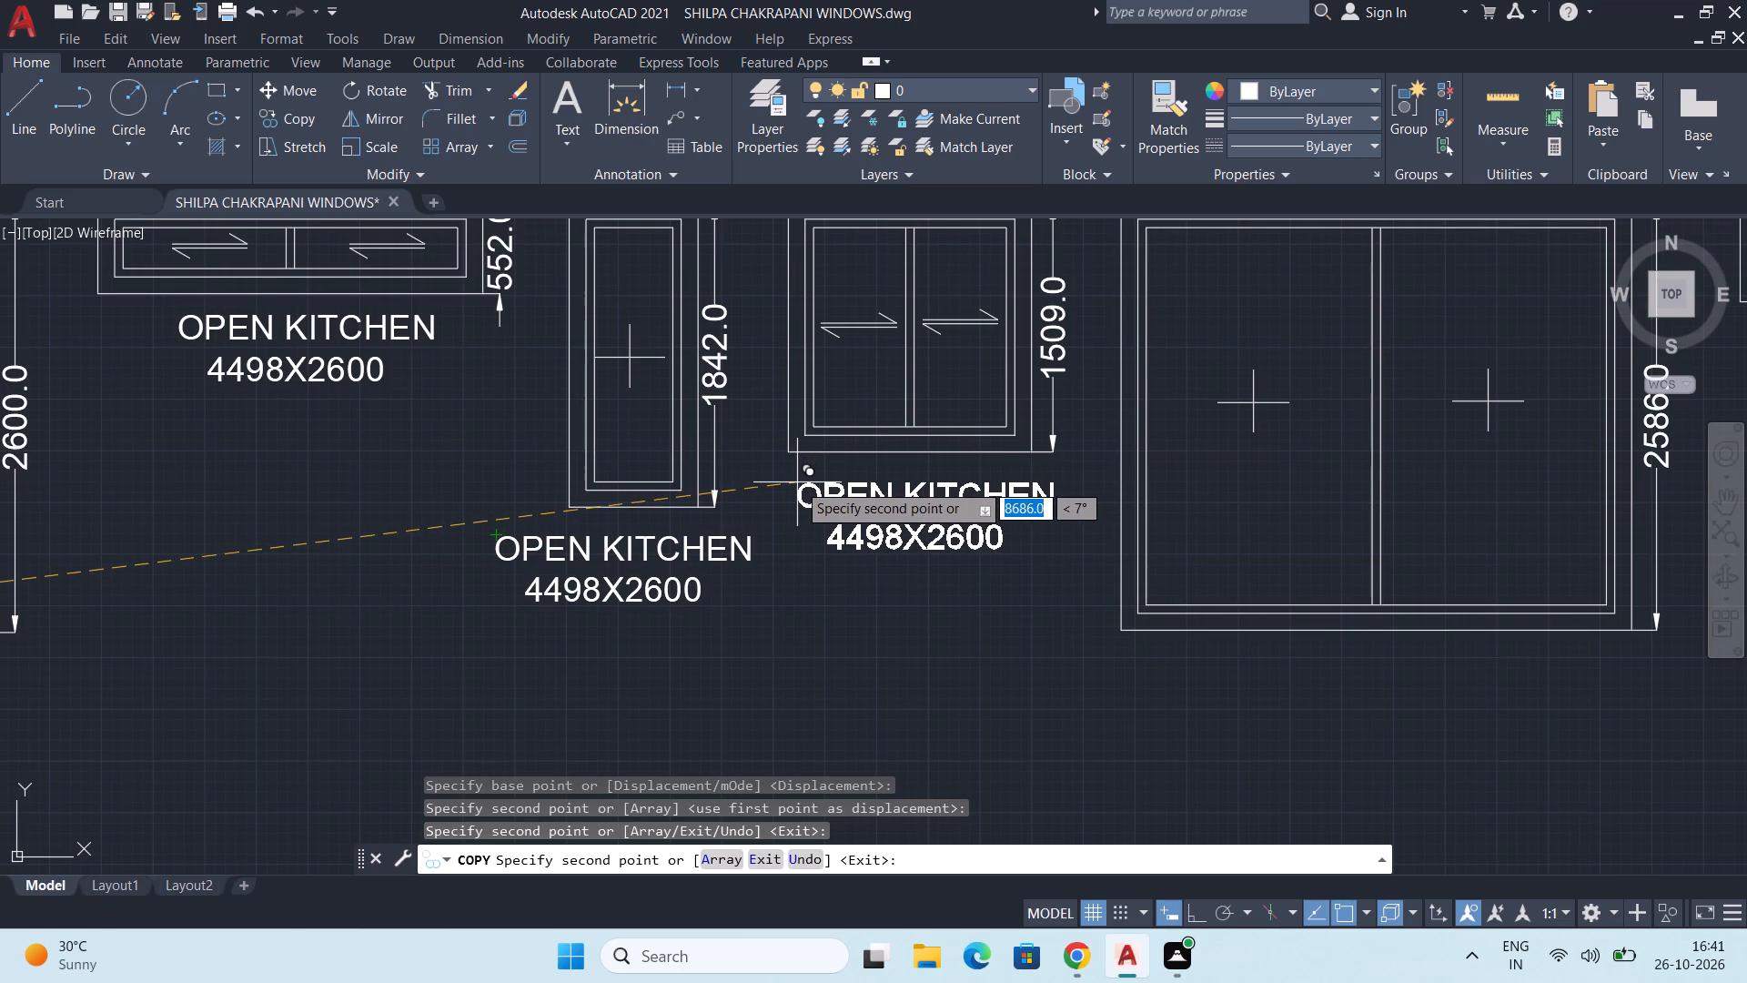
left_click(797, 481)
Place copies of the OPEN KITCHEN label beneath the 3087-wide and 1138-wide windows of the OUT HOUSE row.
scroll(913, 550, "down", 1)
middle_click_drag(936, 583, 771, 502)
scroll(960, 543, "up", 2)
middle_click_drag(938, 544, 862, 530)
scroll(879, 527, "down", 2)
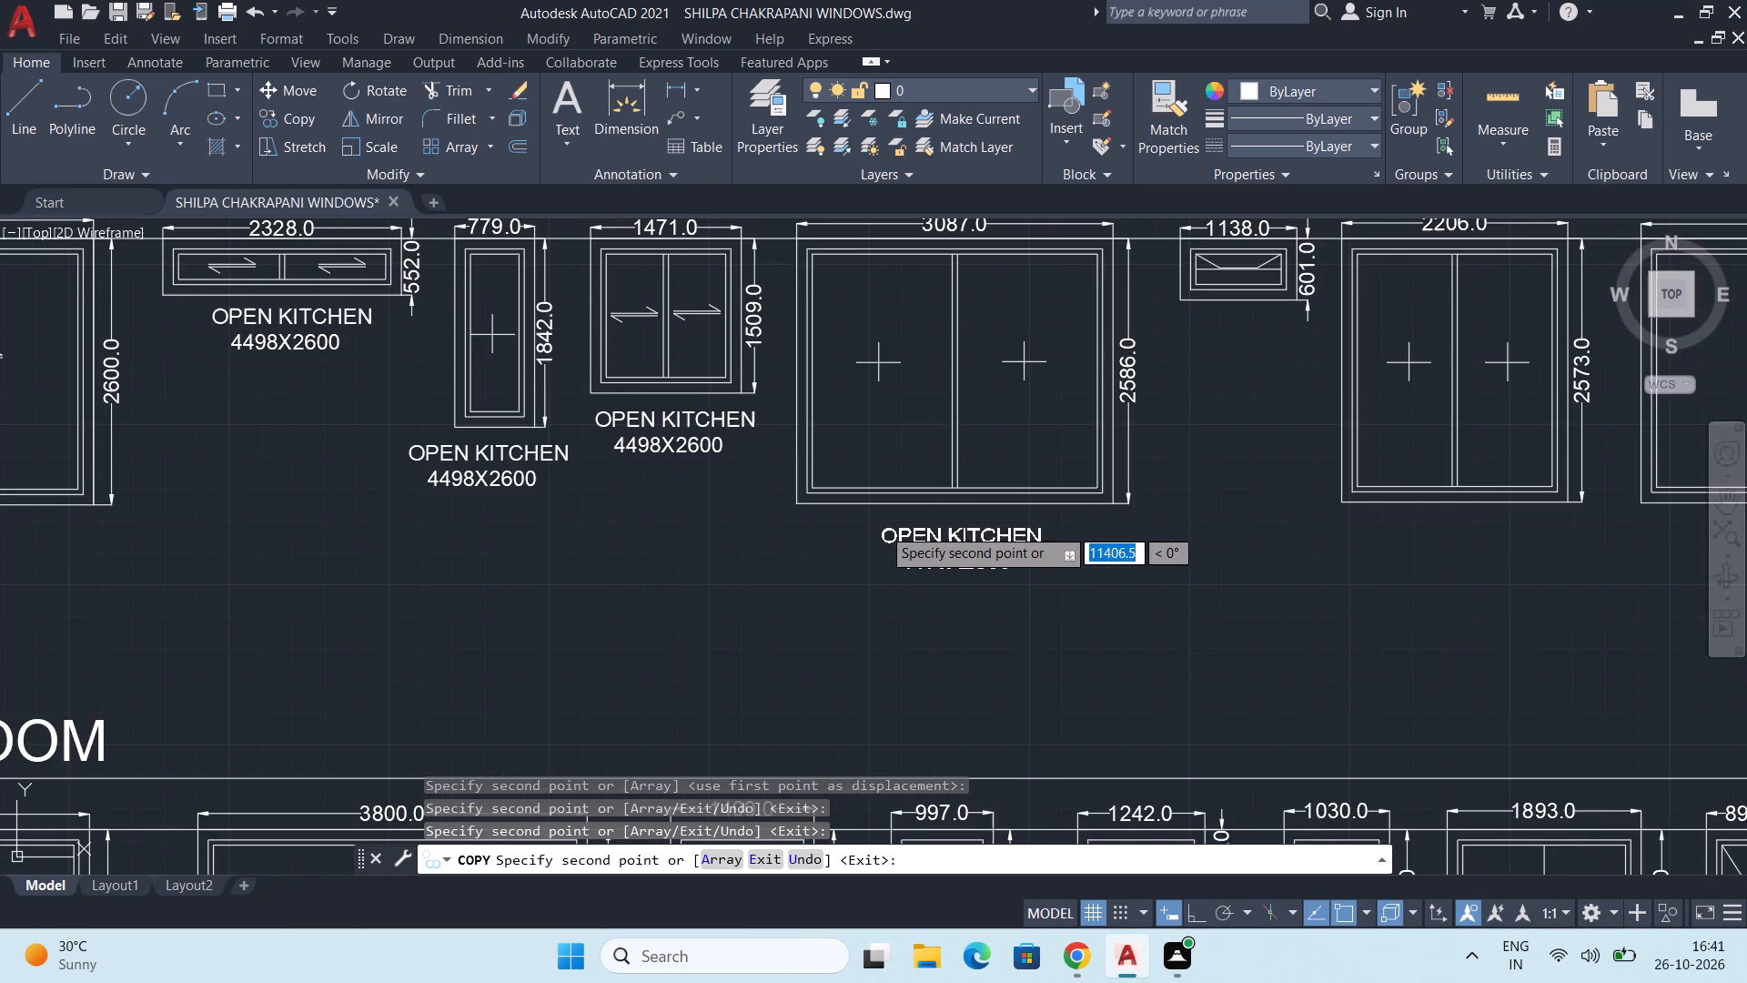
scroll(883, 527, "up", 1)
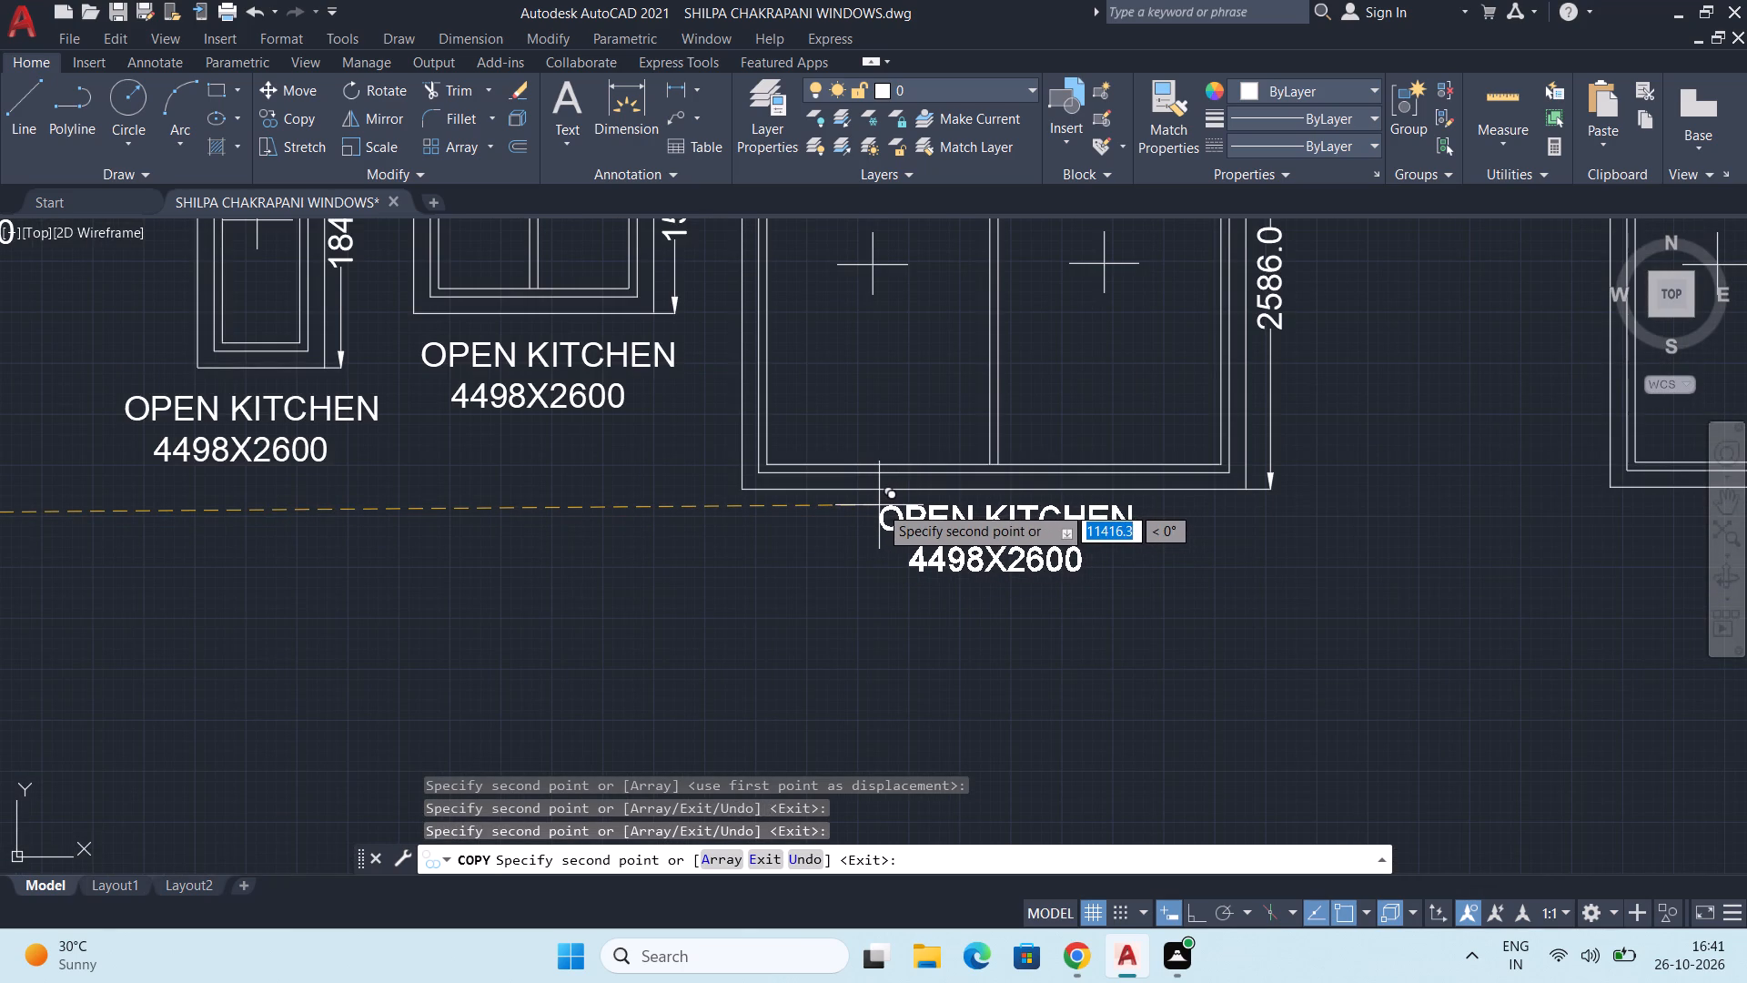
left_click(886, 505)
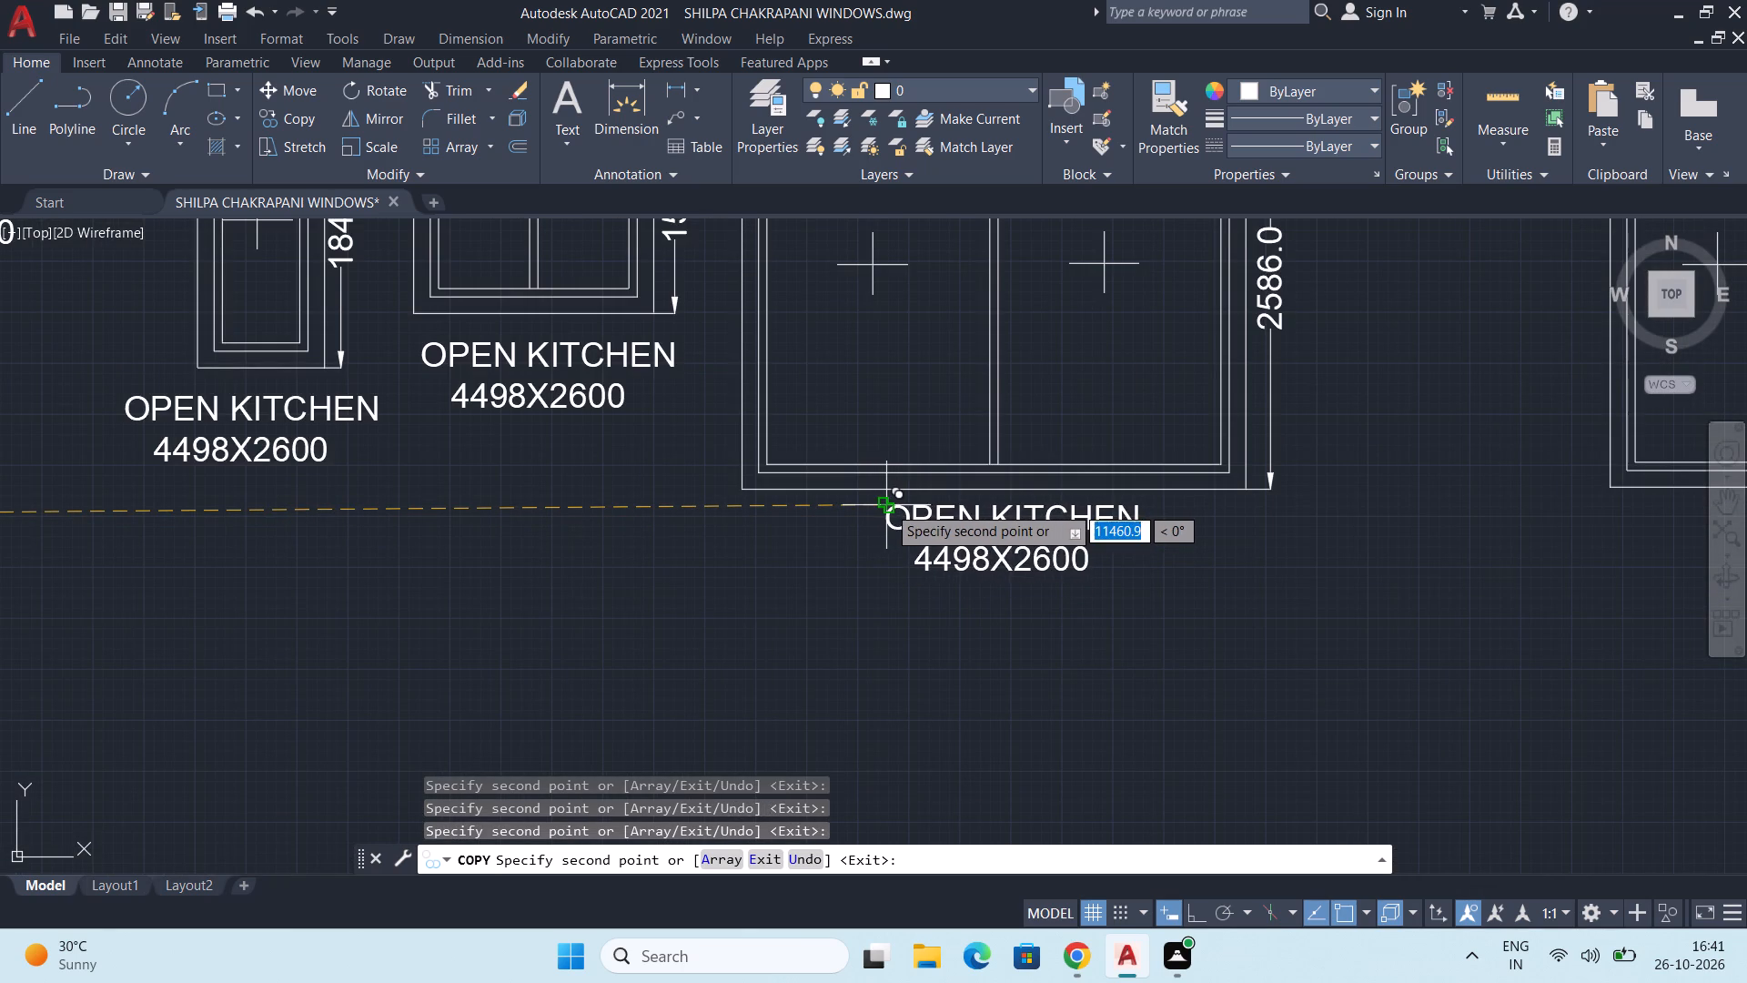
scroll(907, 518, "down", 1)
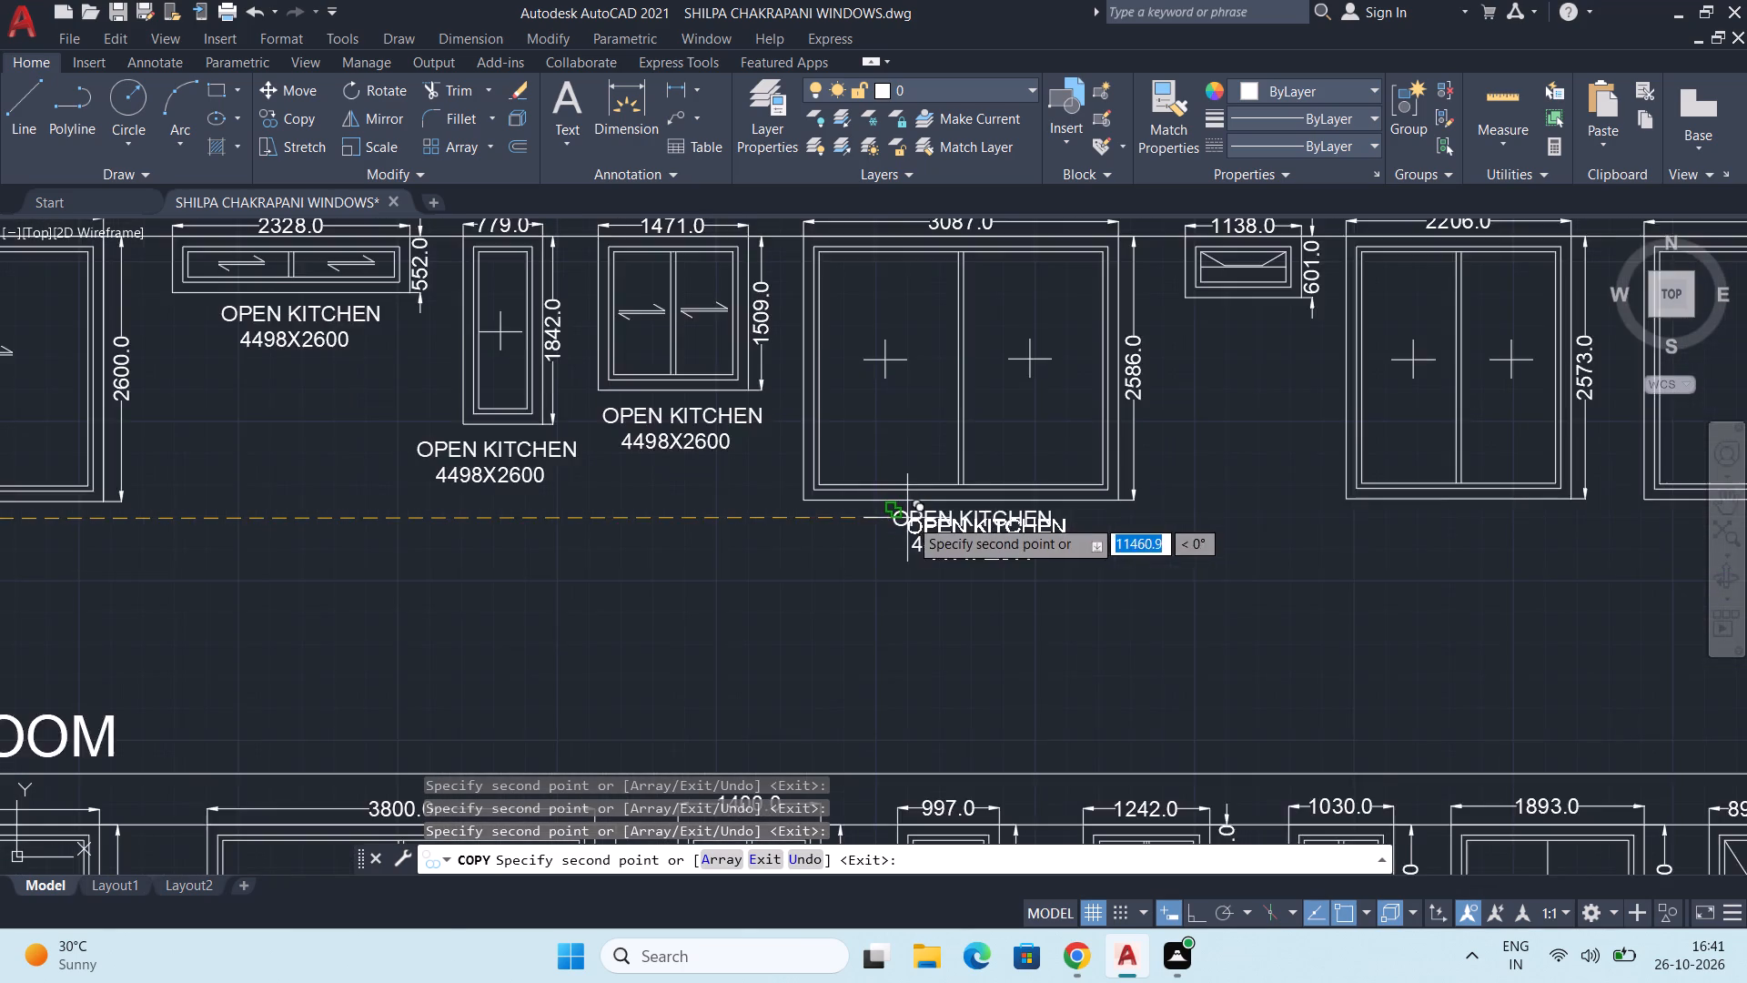
scroll(909, 518, "down", 1)
scroll(1101, 395, "up", 2)
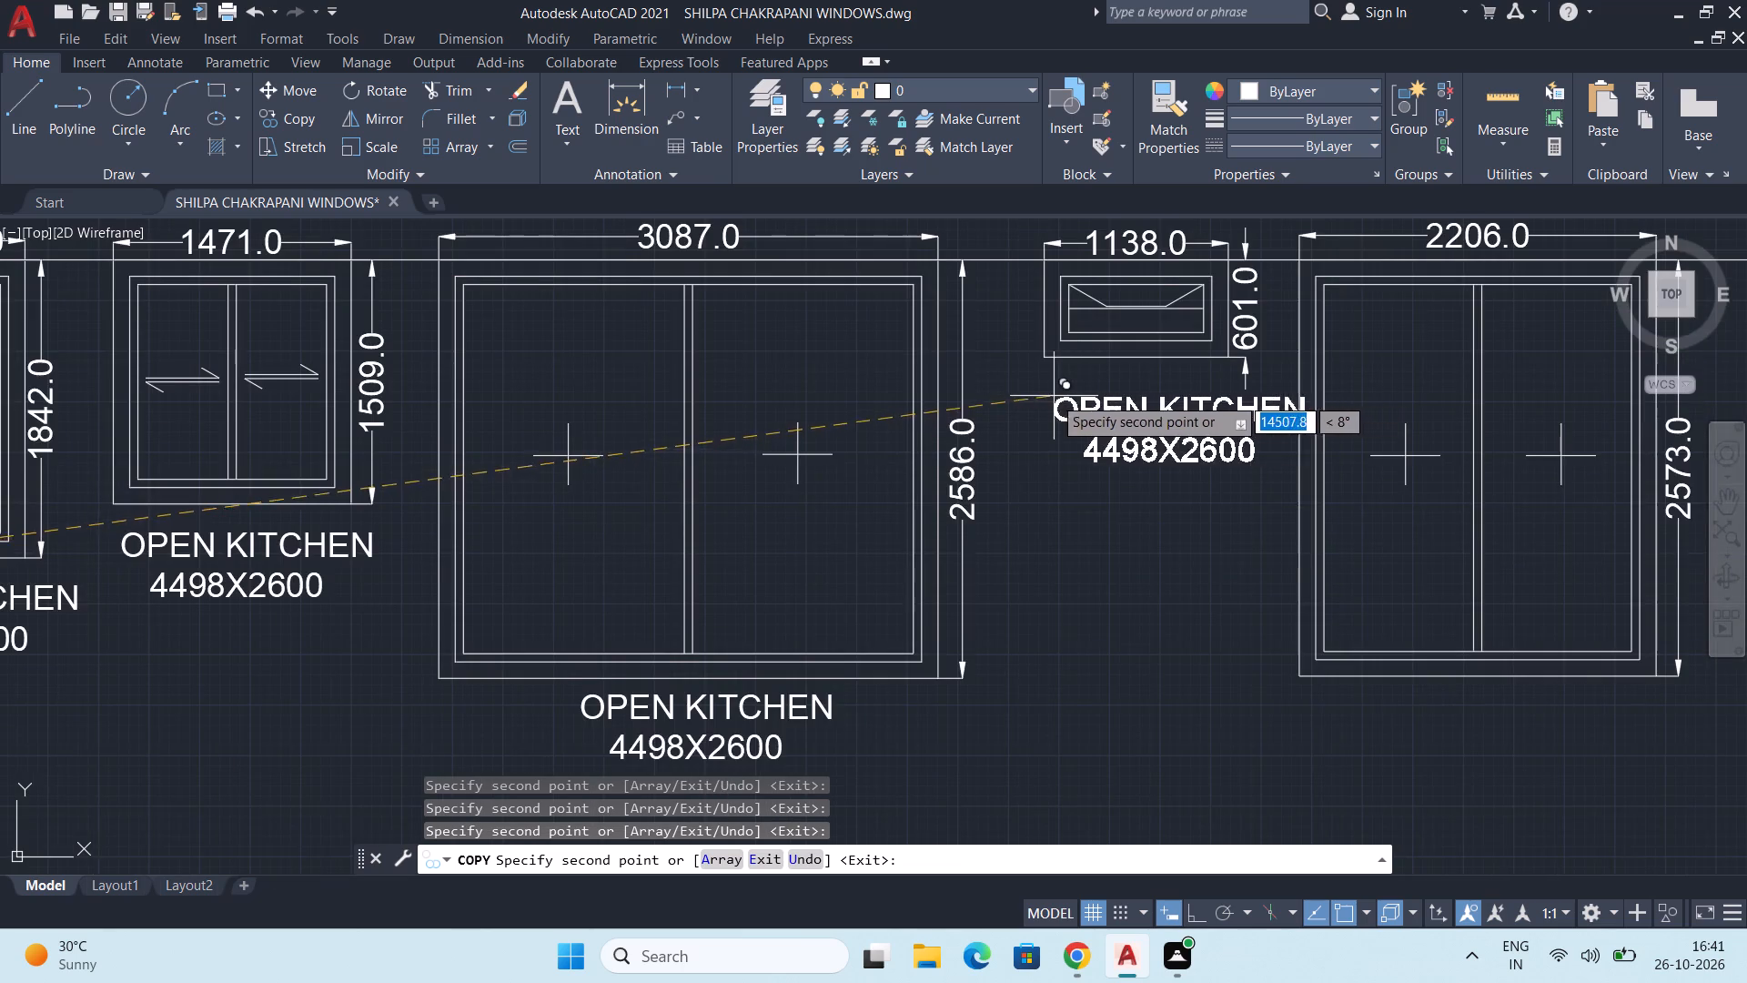
middle_click_drag(1053, 396, 1015, 430)
scroll(1006, 431, "up", 1)
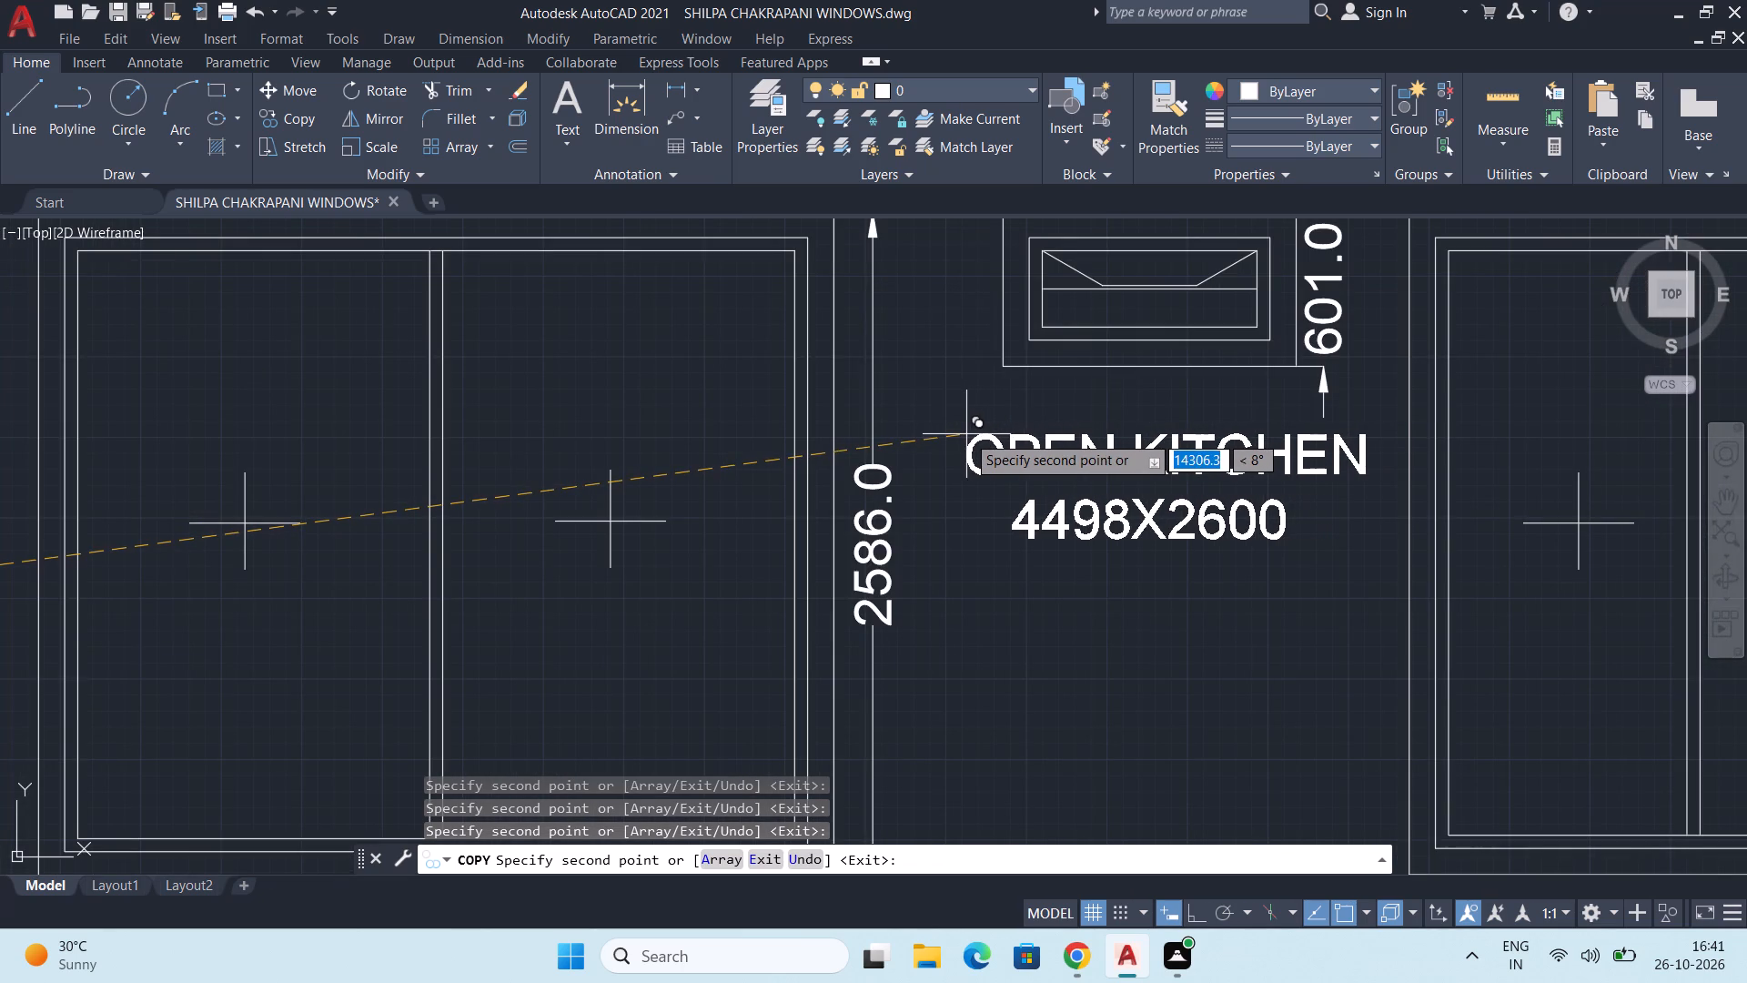
left_click(960, 437)
Place a copy of the OPEN KITCHEN label beneath the 2206-wide window, level with the label under the 3087-wide window.
scroll(1004, 537, "down", 2)
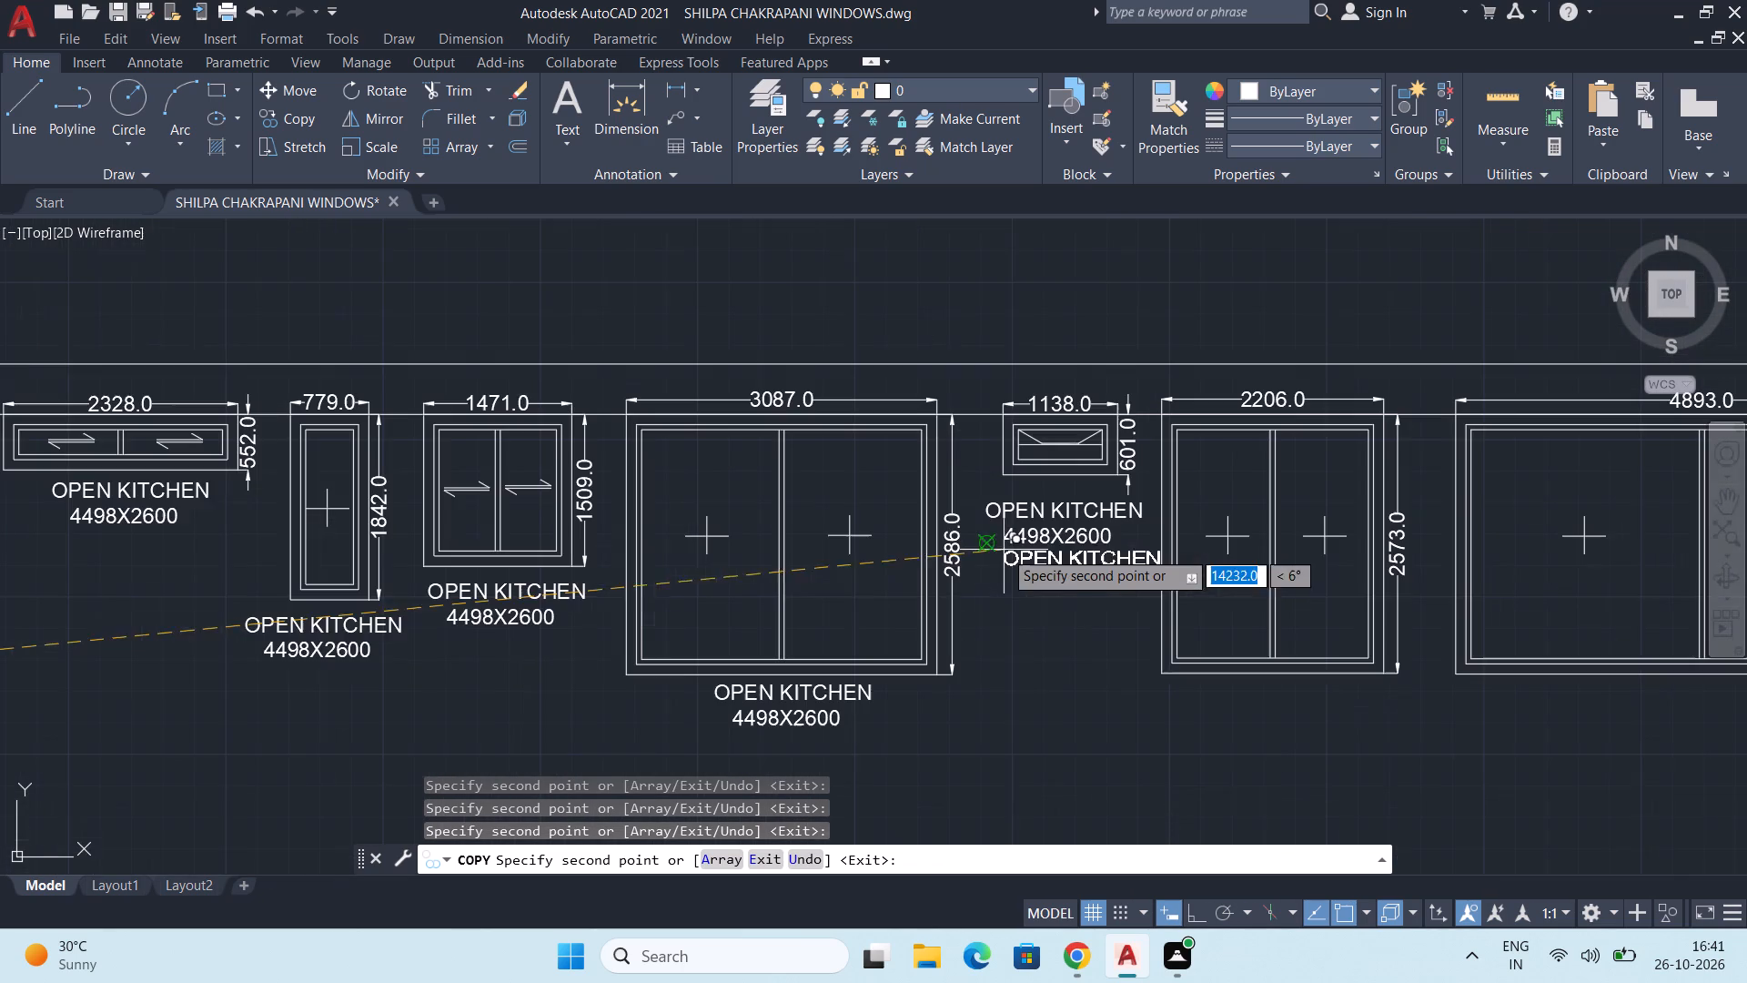
middle_click_drag(1014, 615, 912, 474)
middle_click_drag(912, 474, 898, 478)
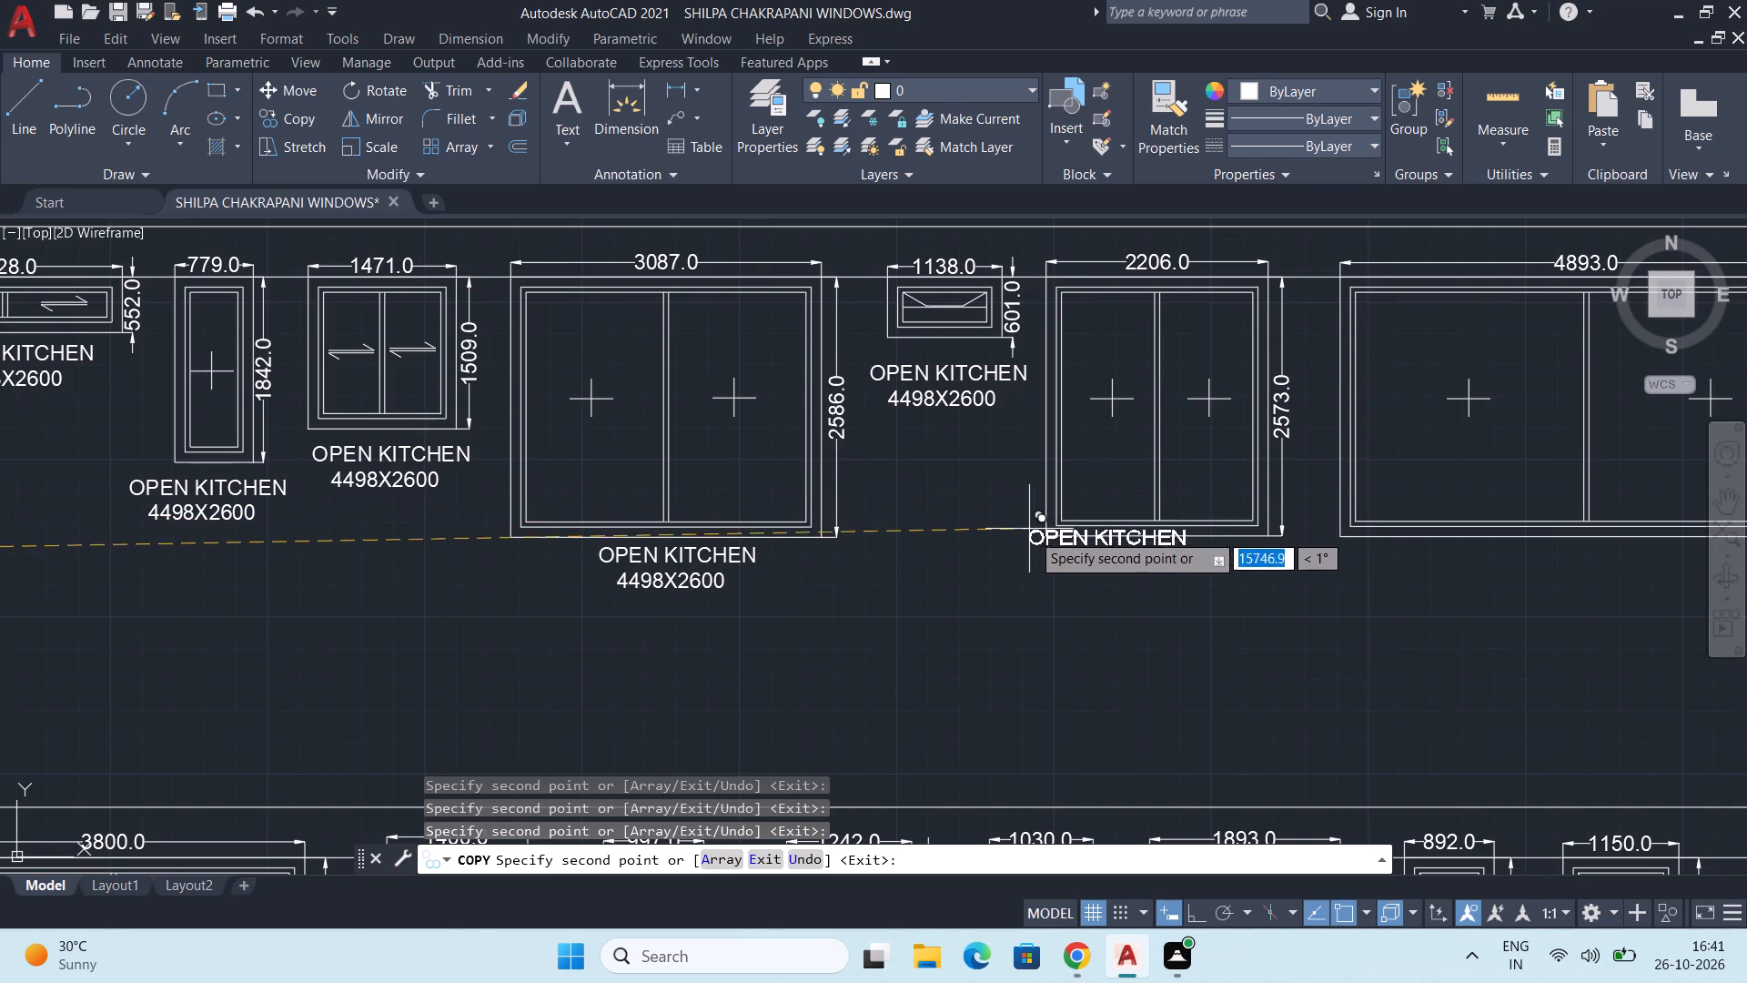
scroll(1040, 563, "up", 1)
scroll(1060, 574, "down", 2)
scroll(1092, 590, "up", 2)
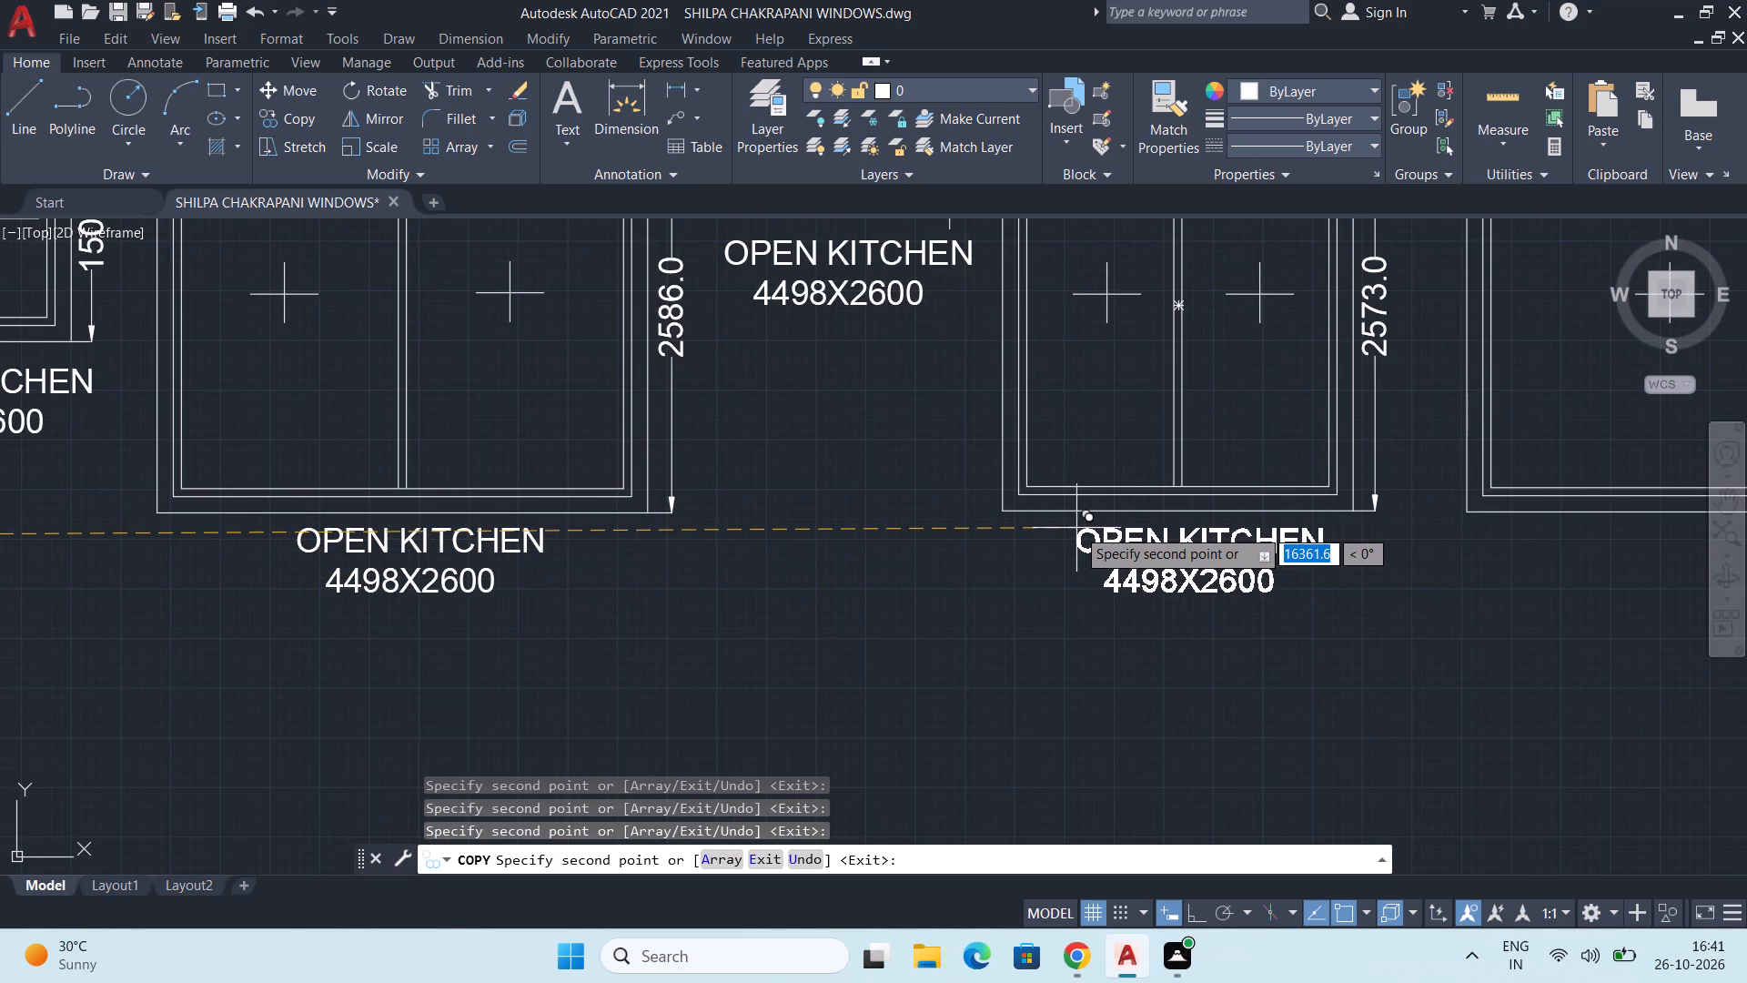
left_click(1076, 530)
Place a copy of the OPEN KITCHEN label beneath the 4893-wide window of the OUT HOUSE row.
scroll(1229, 540, "down", 2)
middle_click_drag(1287, 571, 1127, 561)
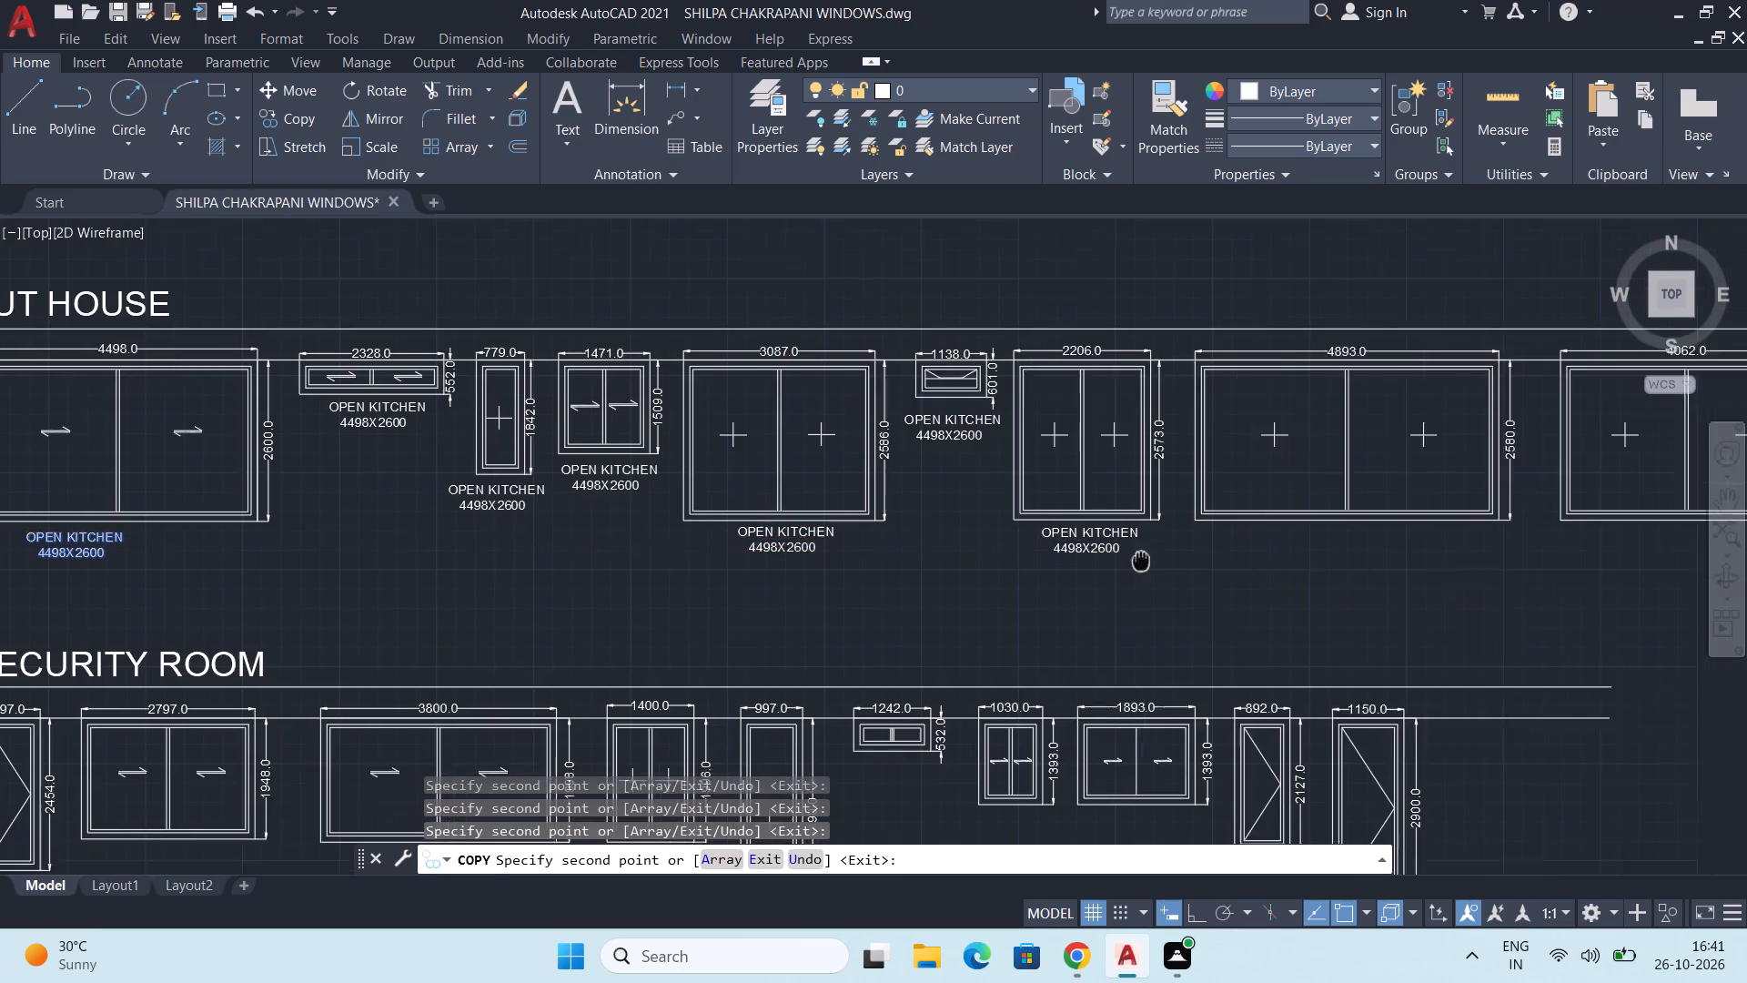
middle_click_drag(1127, 561, 1063, 562)
scroll(1120, 564, "down", 1)
scroll(1199, 568, "down", 1)
scroll(1201, 568, "up", 1)
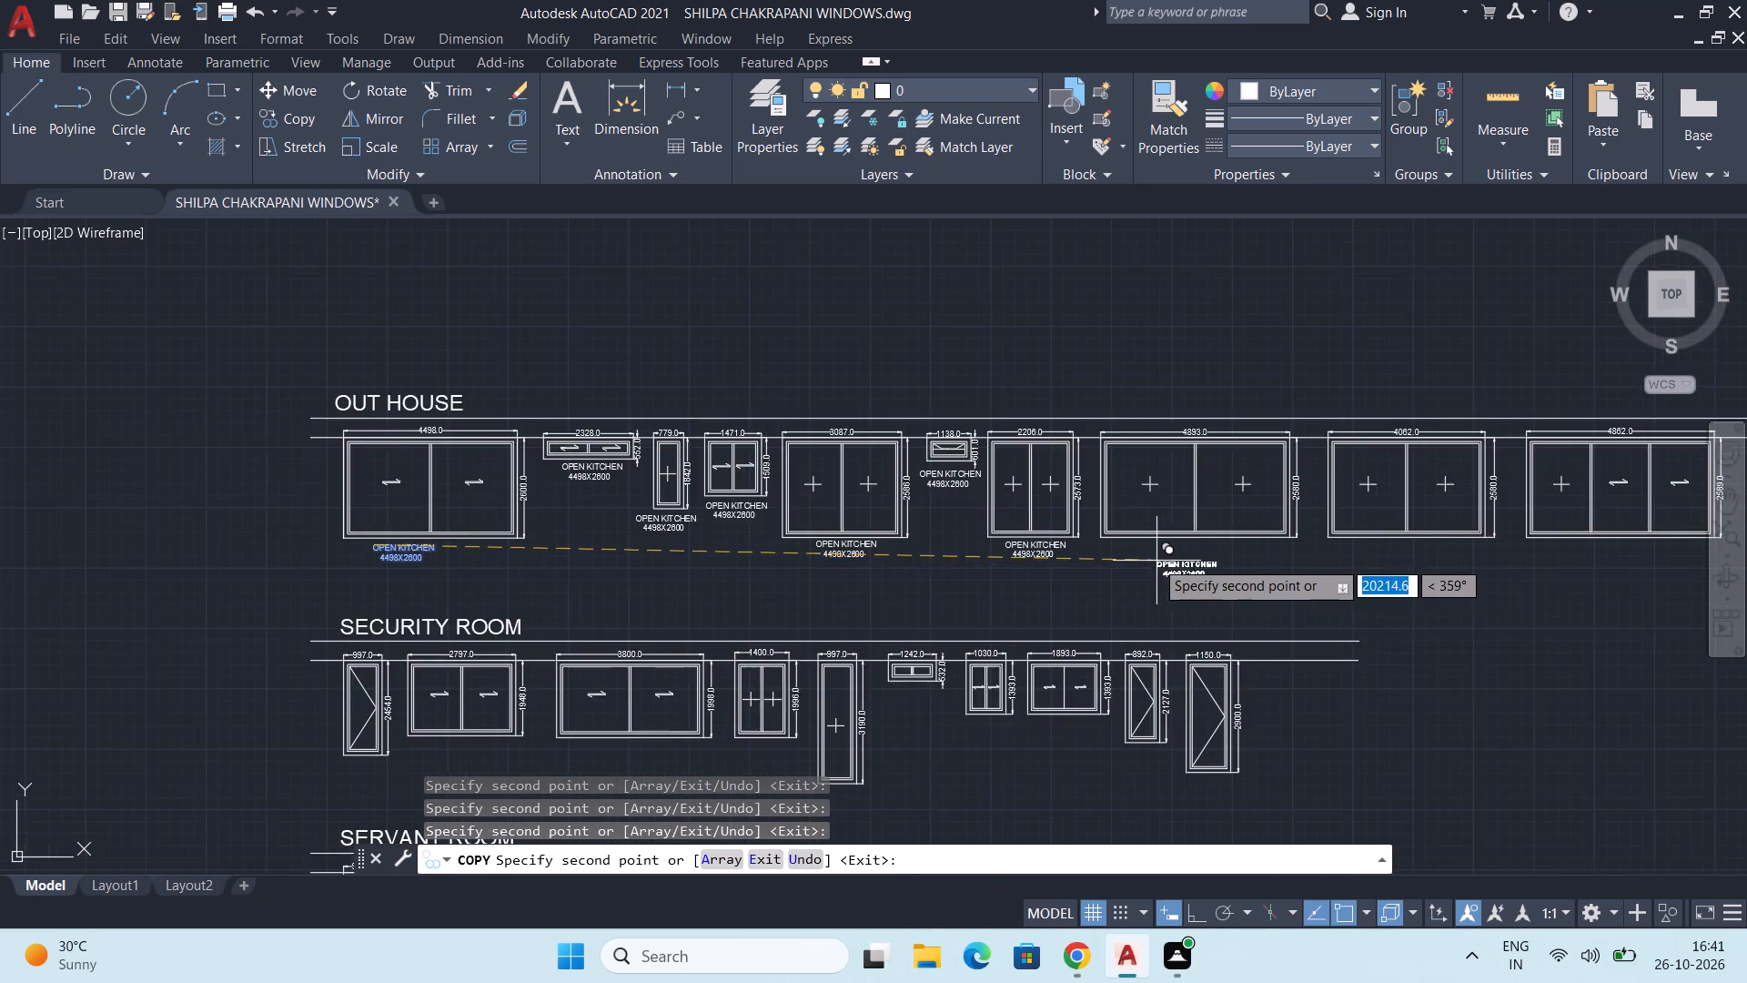
scroll(1155, 558, "up", 2)
middle_click_drag(1182, 555, 1056, 562)
scroll(1056, 562, "up", 2)
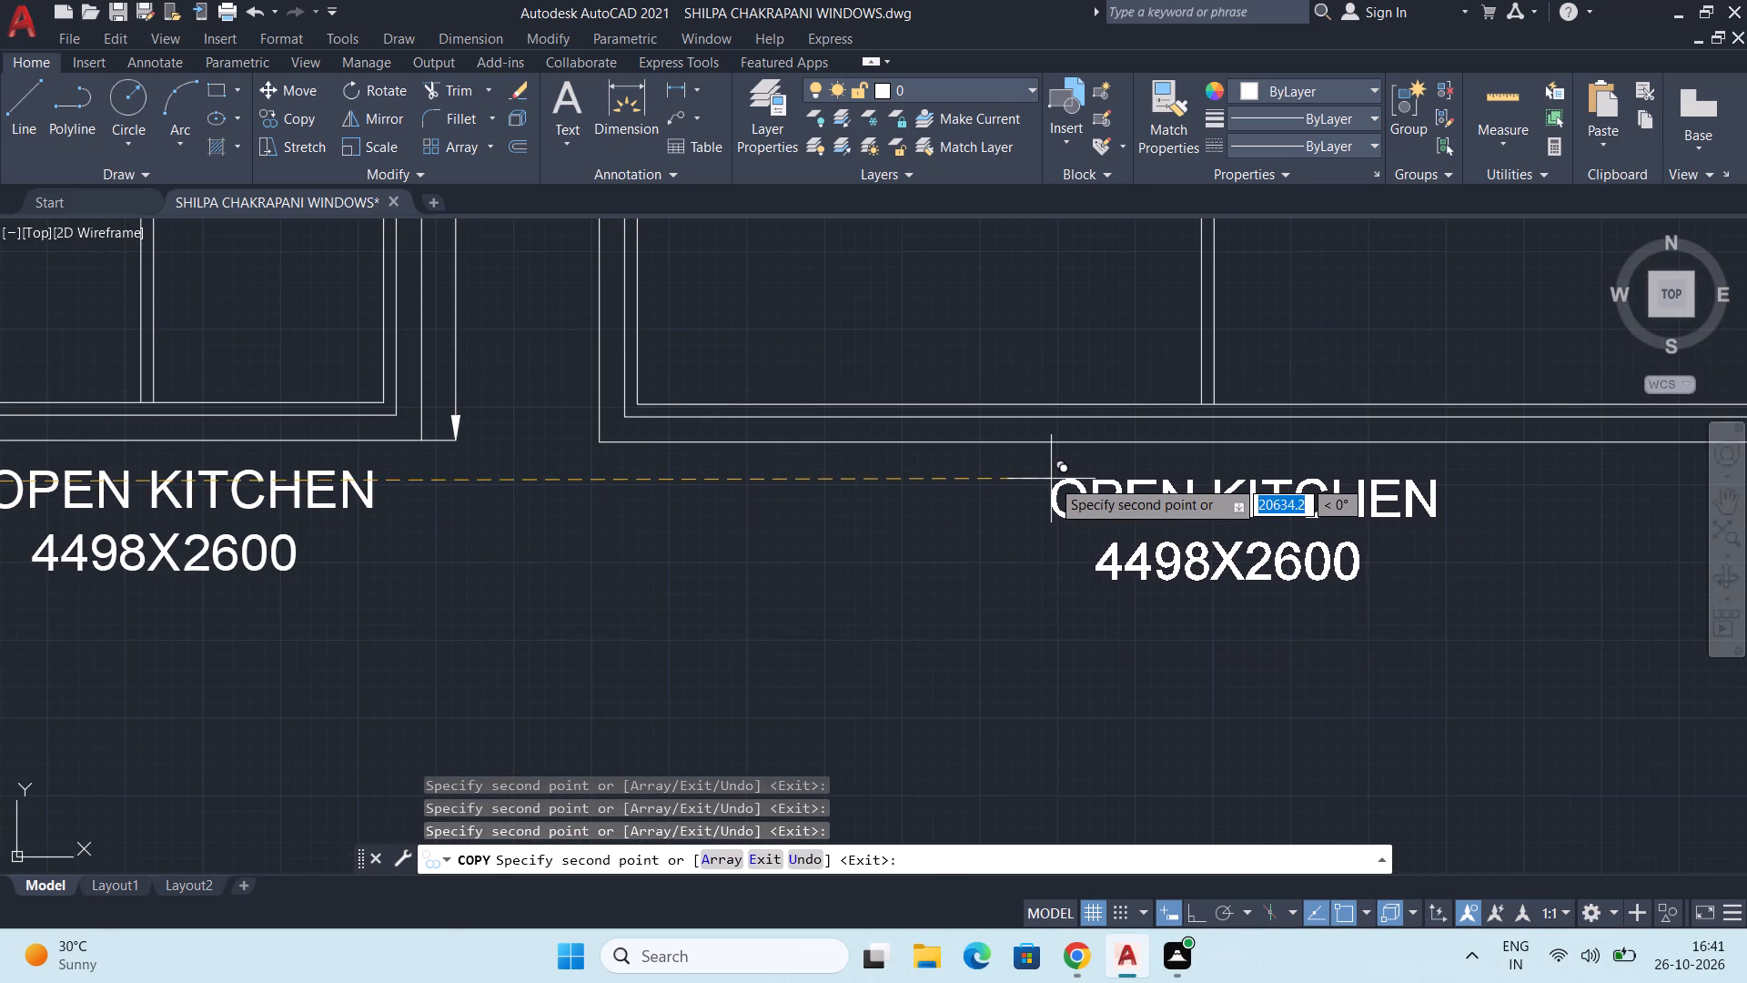
left_click(1051, 479)
Place the last OPEN KITCHEN label copies beneath the 4062-wide and 4862-wide windows, then end the copying.
scroll(1147, 491, "down", 2)
middle_click_drag(1264, 532, 892, 530)
middle_click_drag(1188, 495, 845, 502)
scroll(884, 502, "up", 1)
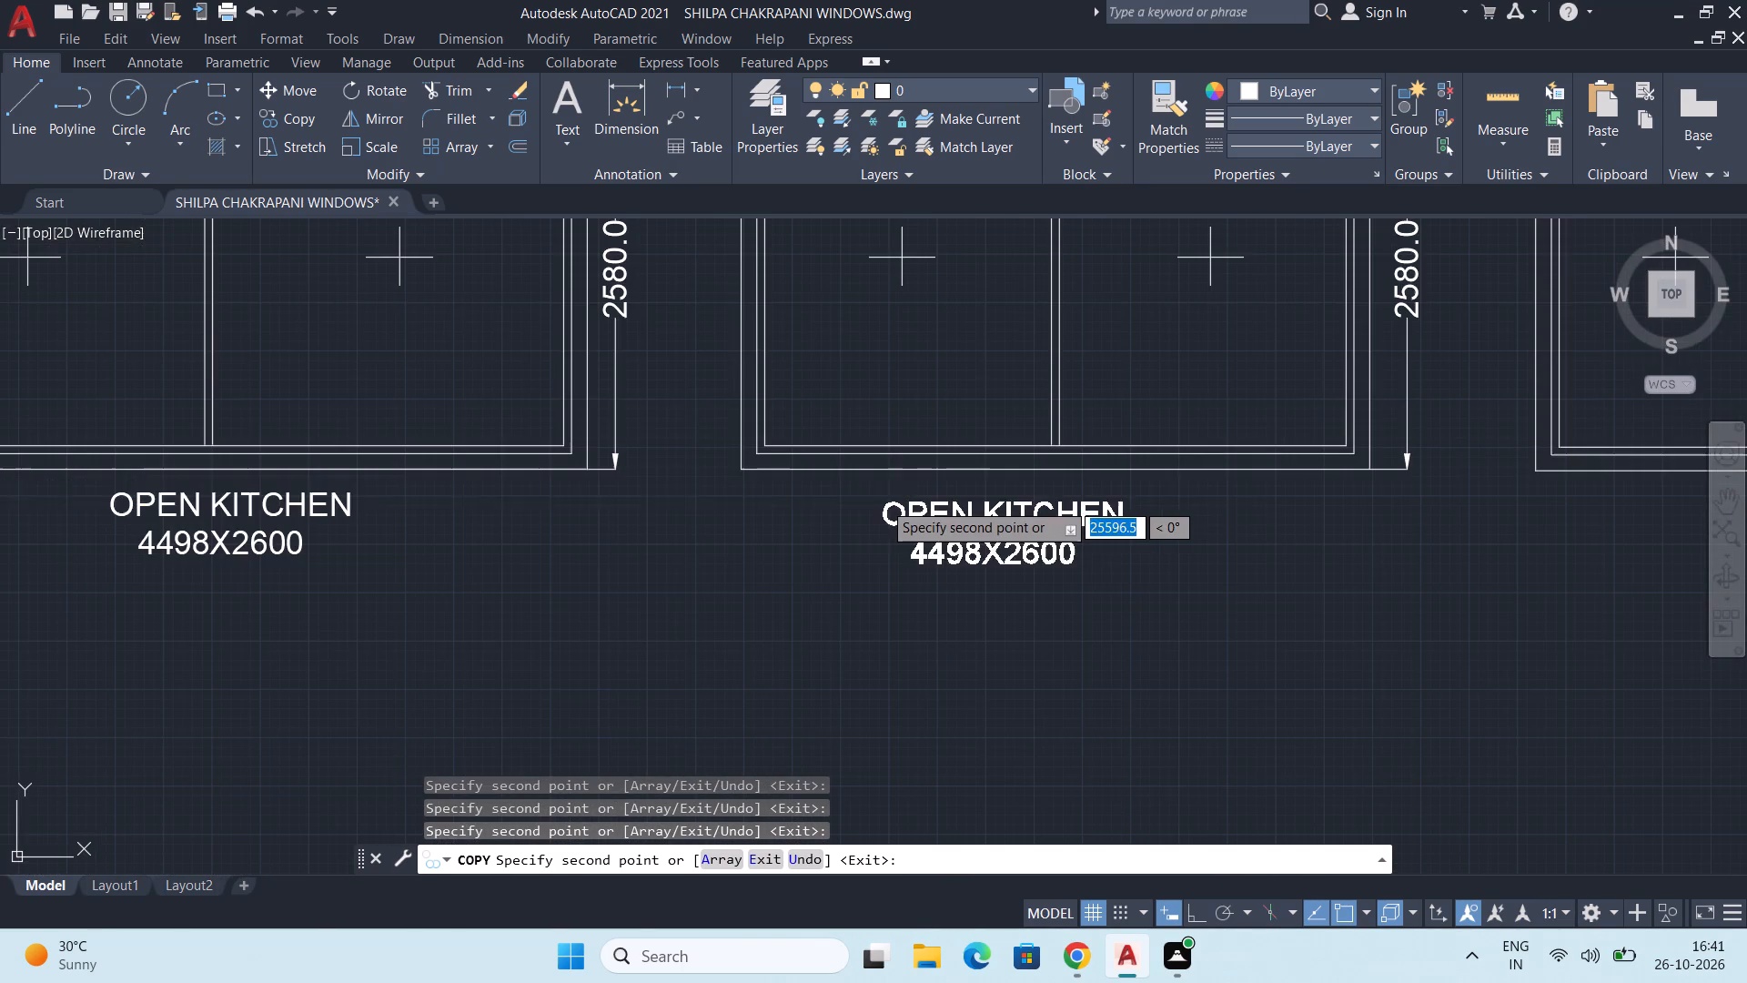
left_click(956, 495)
scroll(1234, 525, "down", 1)
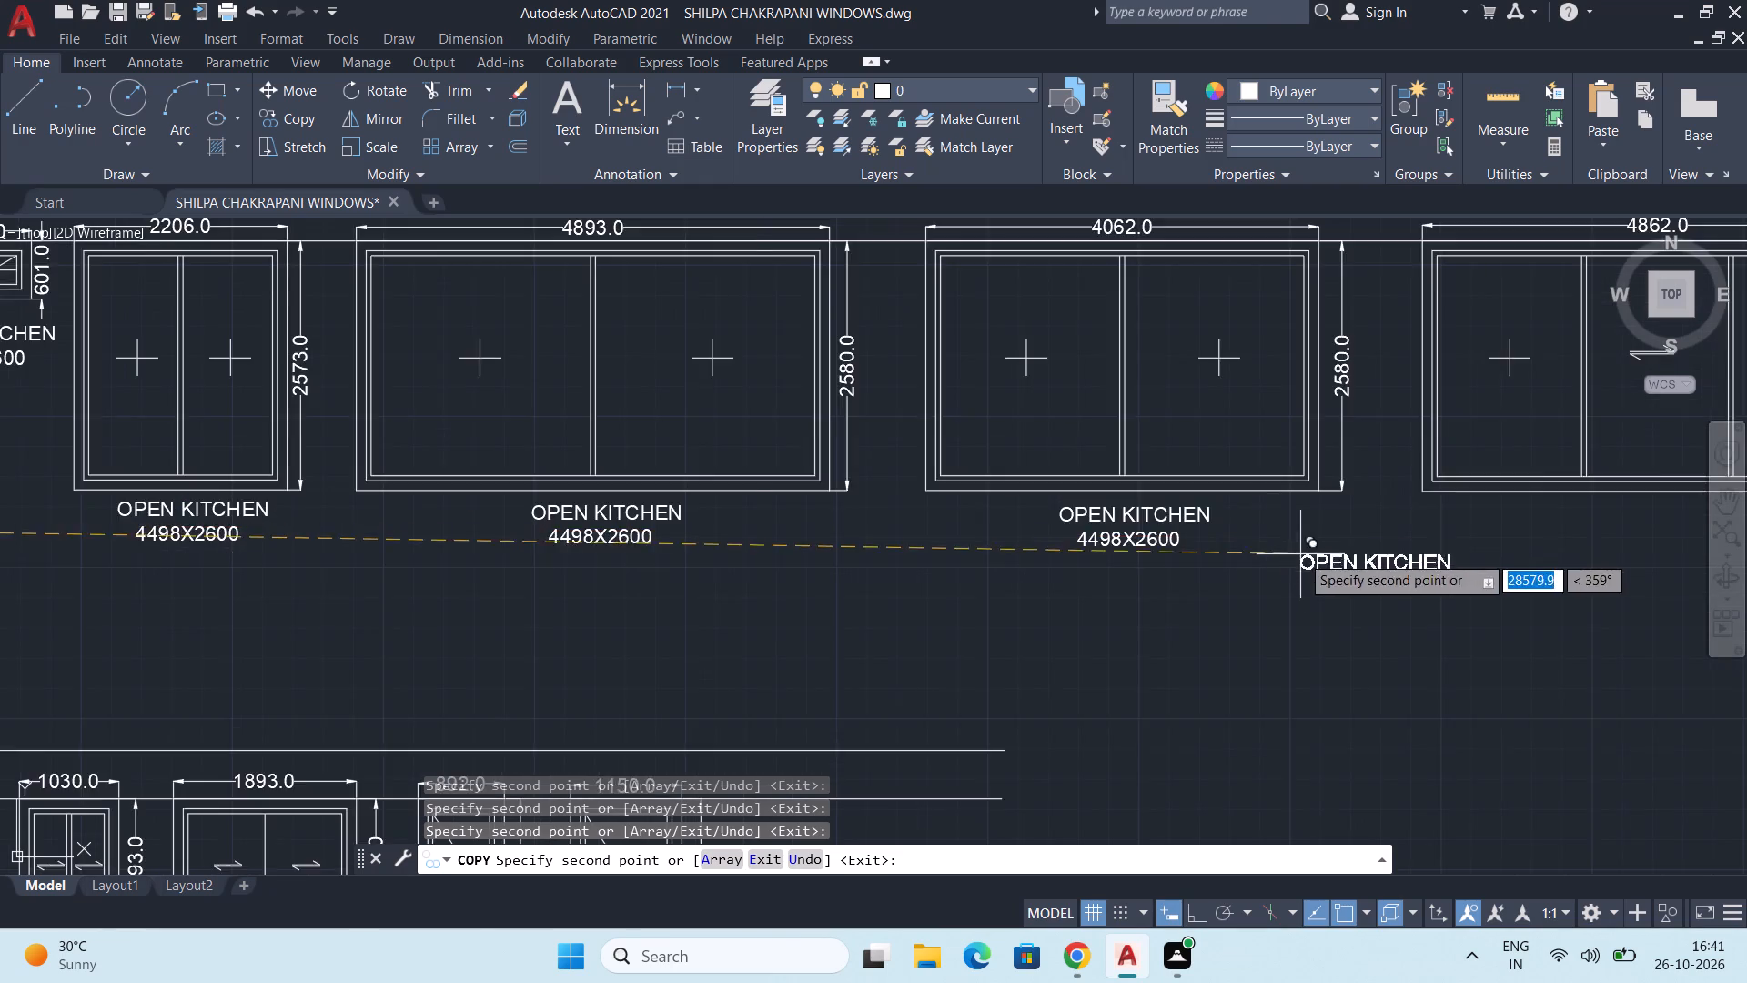
middle_click_drag(1278, 554, 751, 534)
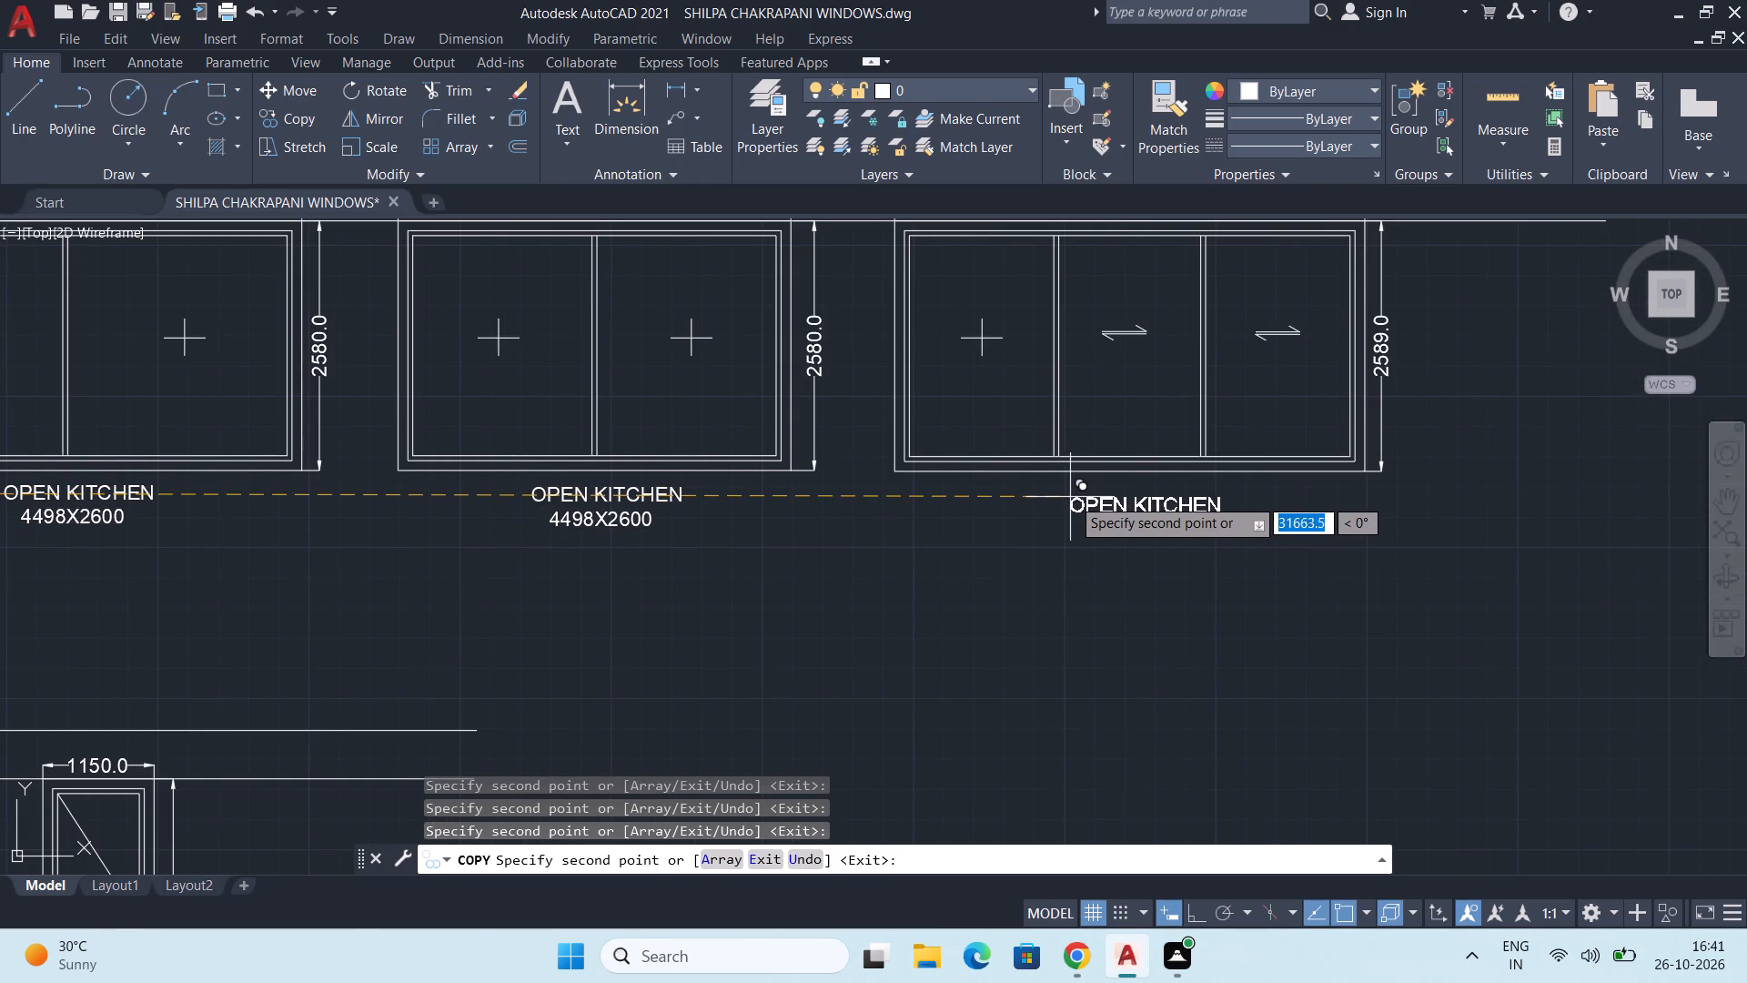
left_click(1075, 497)
key("Escape")
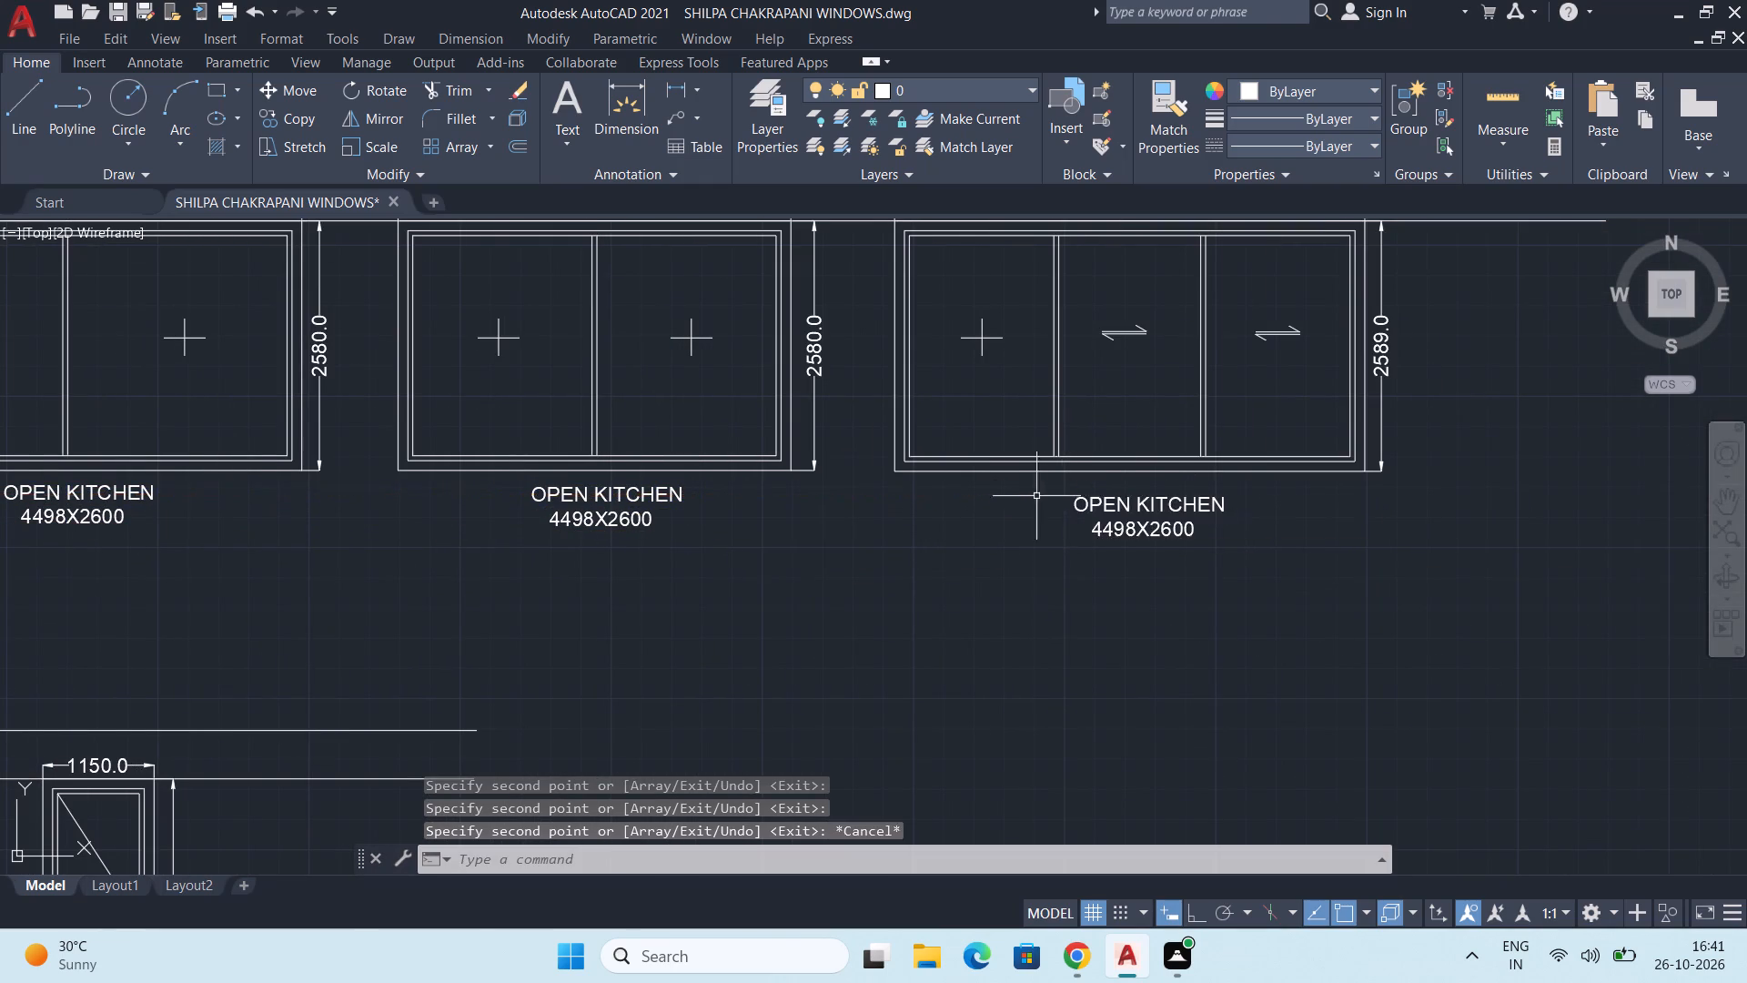
scroll(1003, 508, "down", 2)
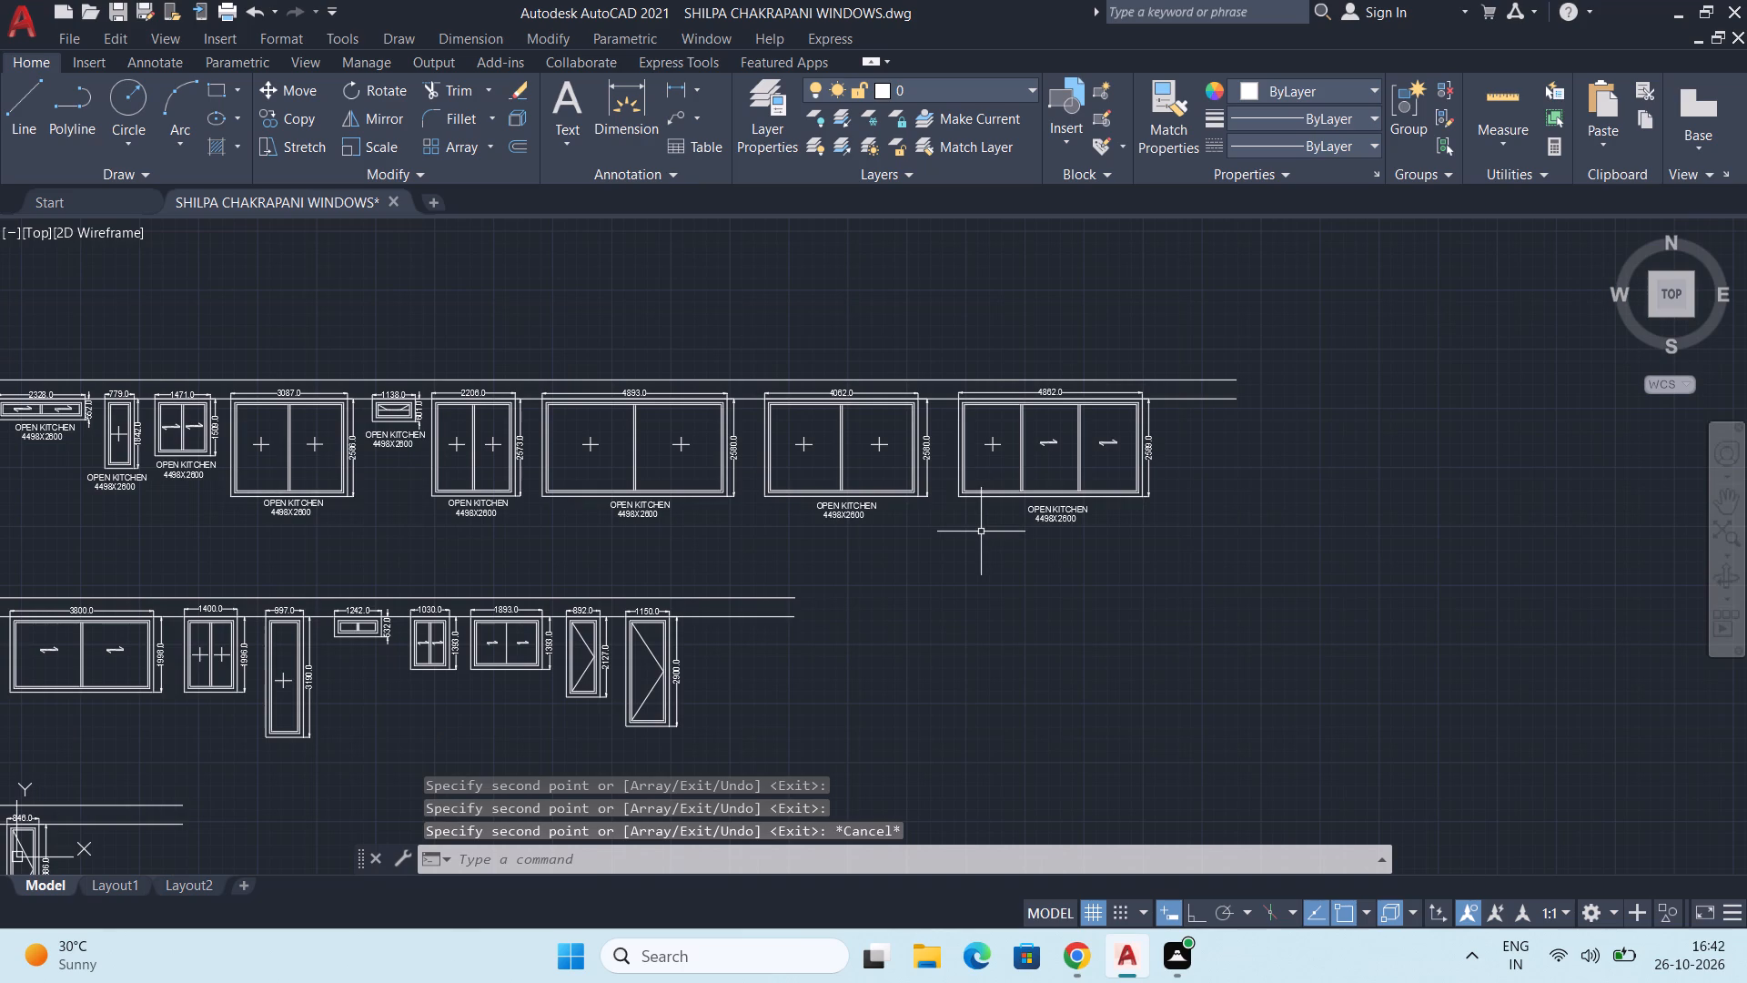
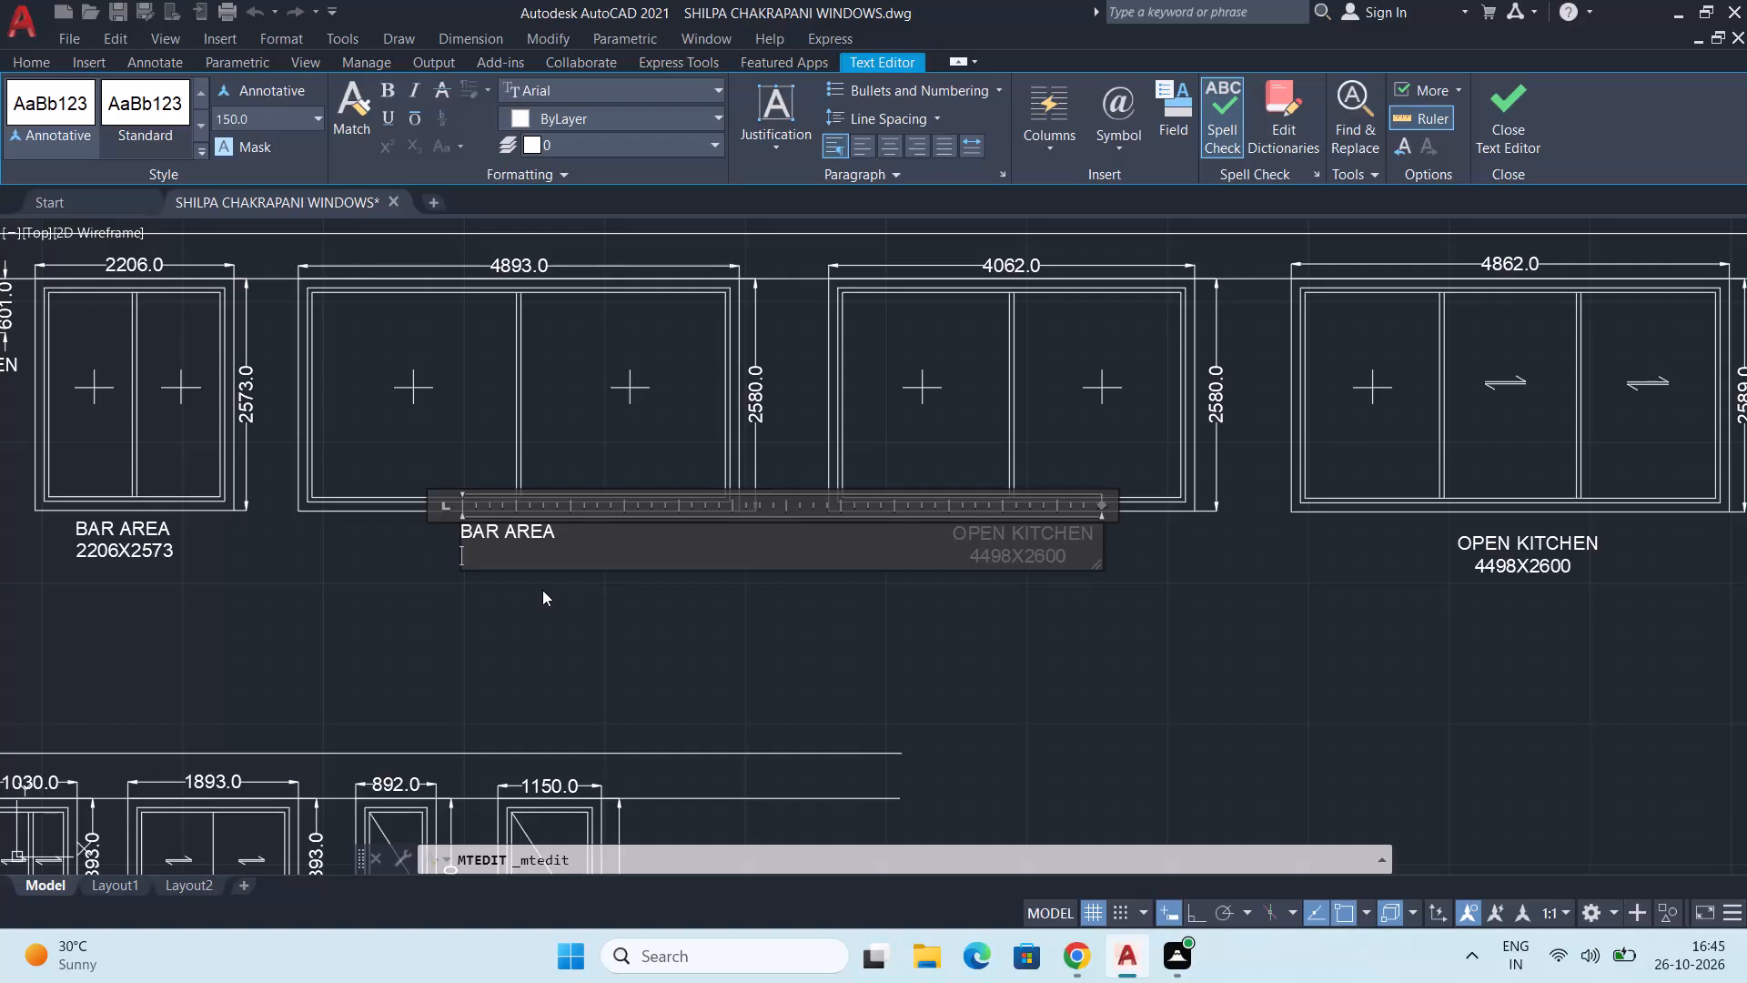
Complete the BAR AREA label beneath the 4893-wide window with the size 4893X2580.
type("4893X")
type("258")
key("0")
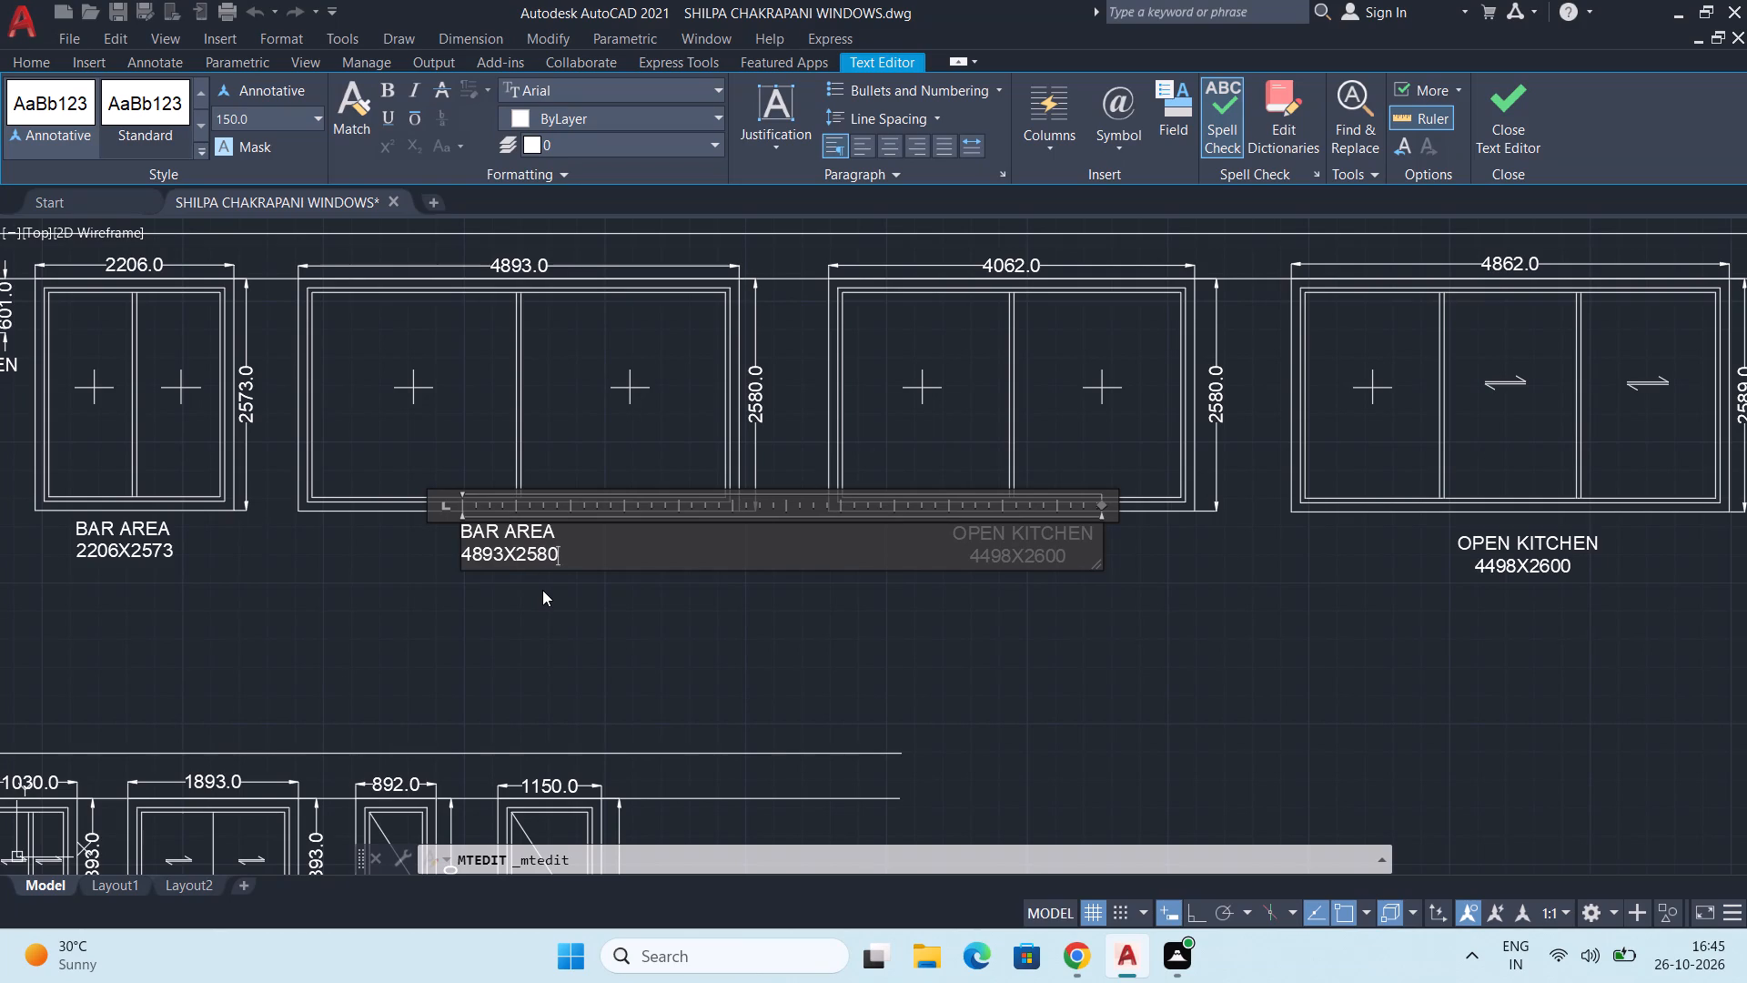
left_click(760, 603)
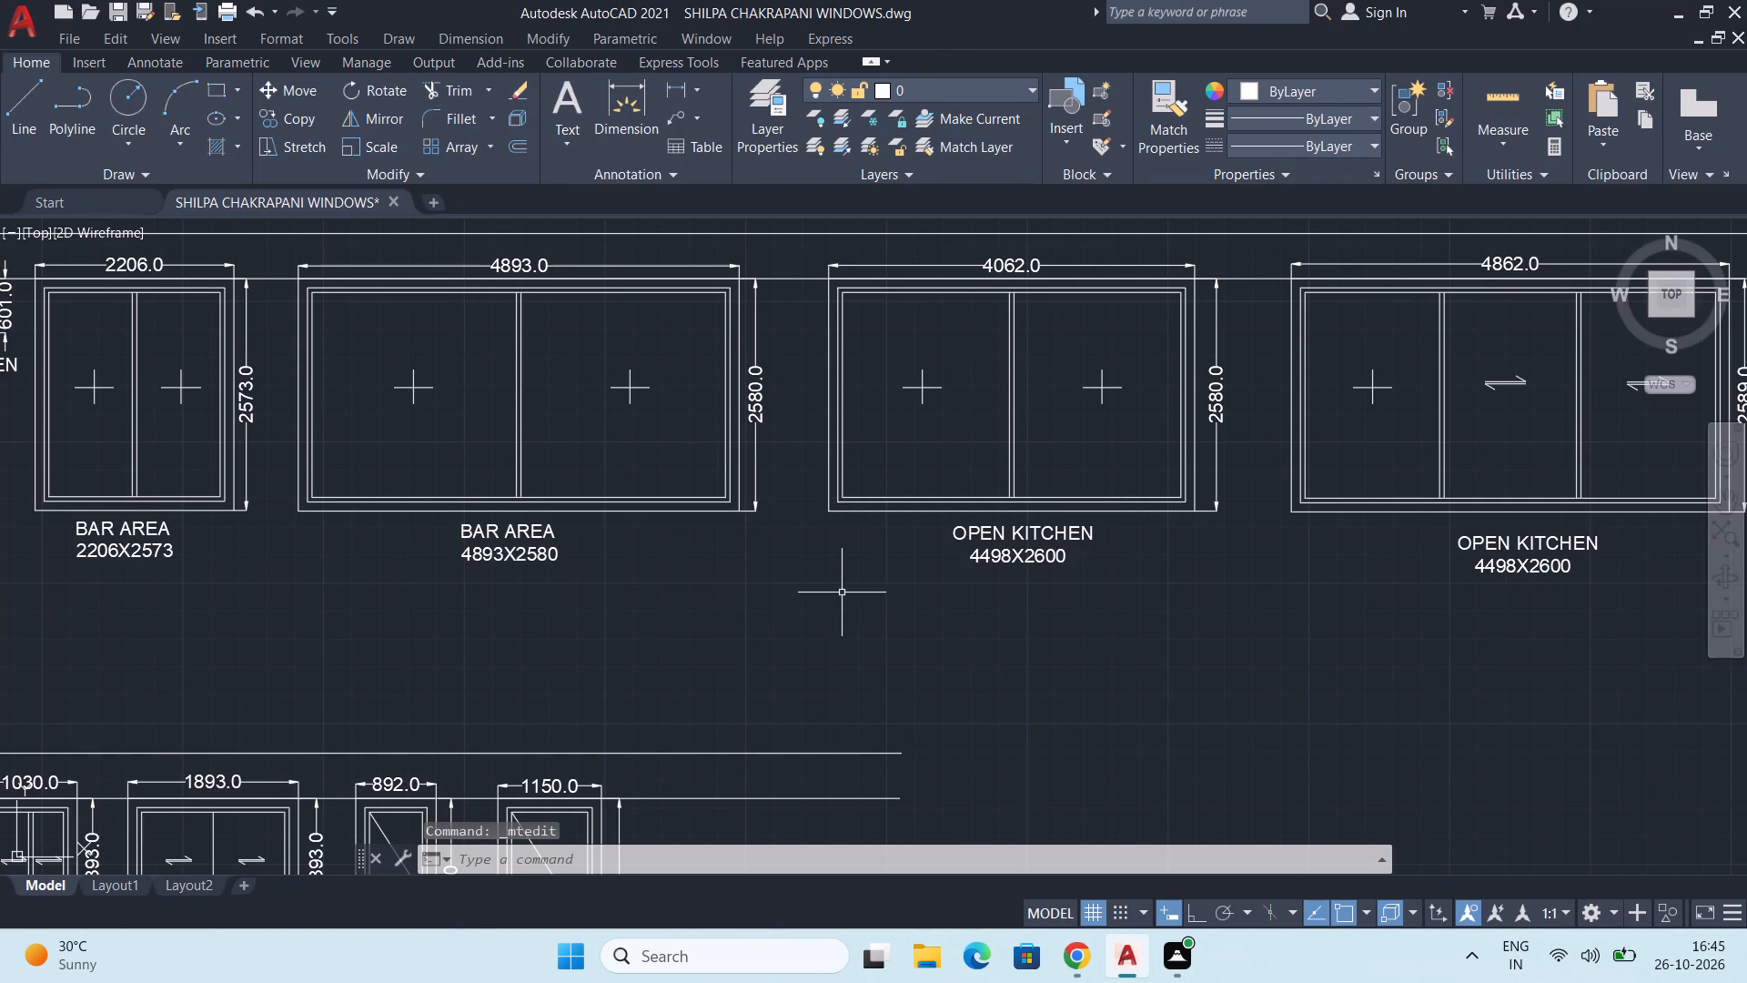
Replace the label text beneath the 4062-wide window with BAR AREA and the size 4062X2580 on a second line.
middle_click_drag(830, 591, 749, 602)
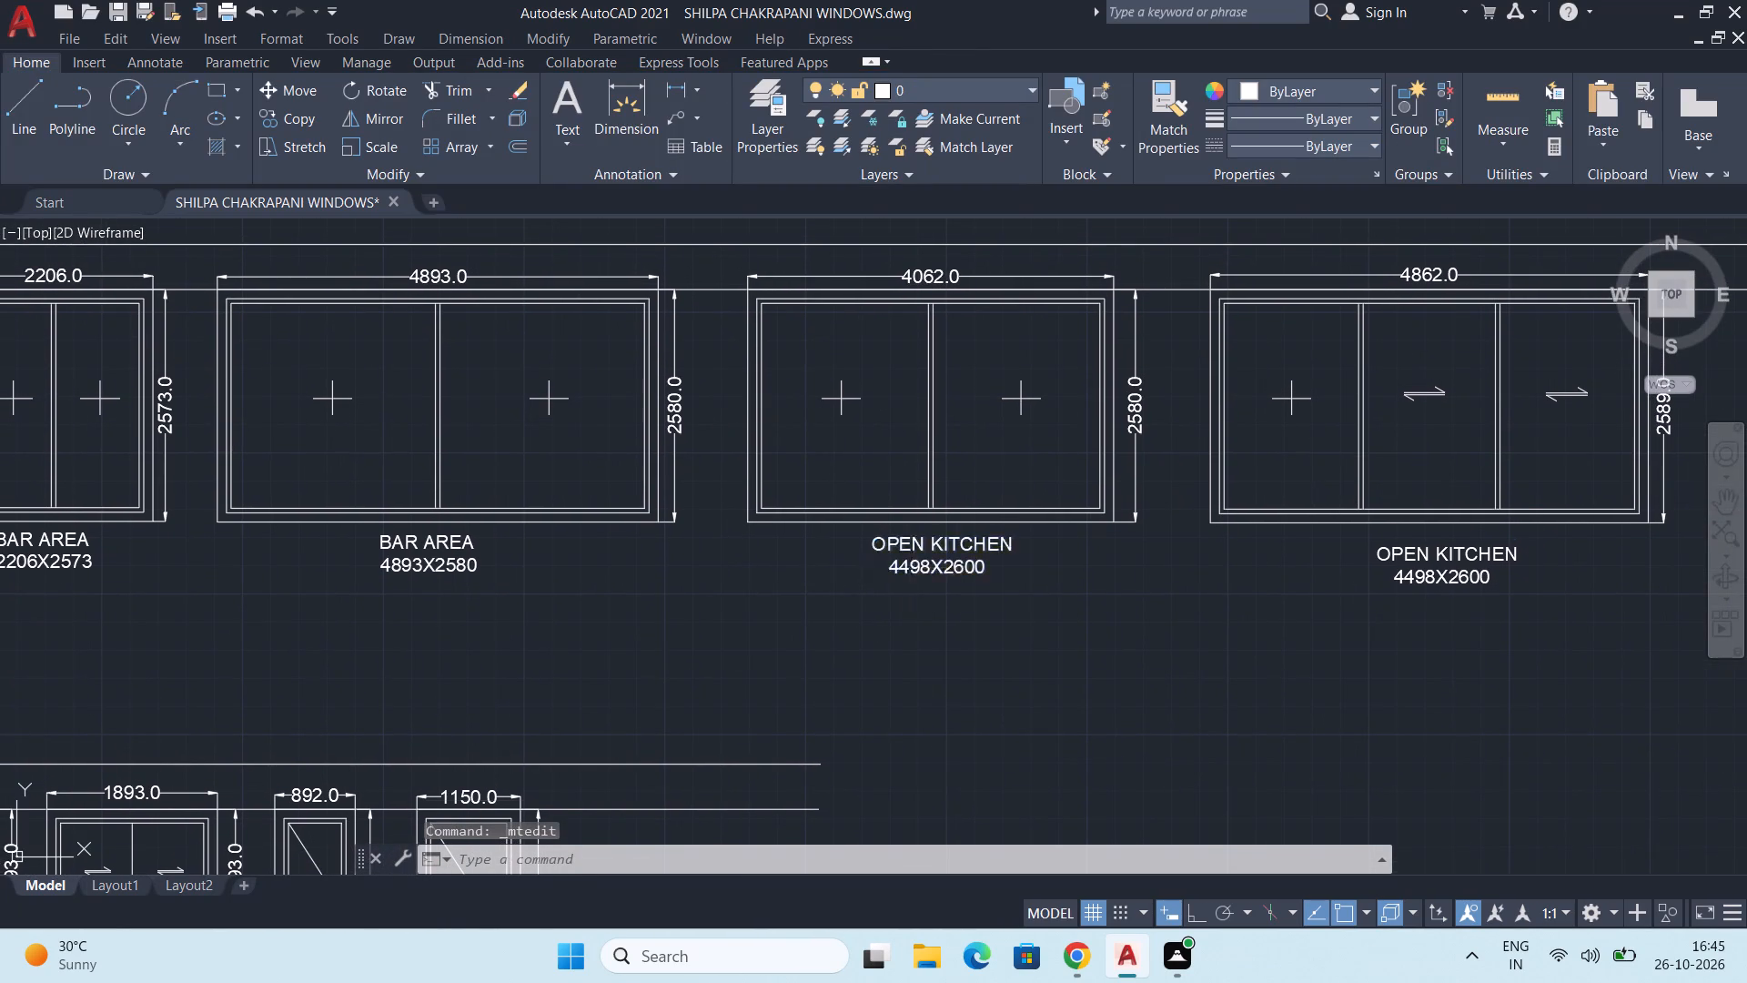
double_click(913, 569)
left_click_drag(1033, 556, 793, 546)
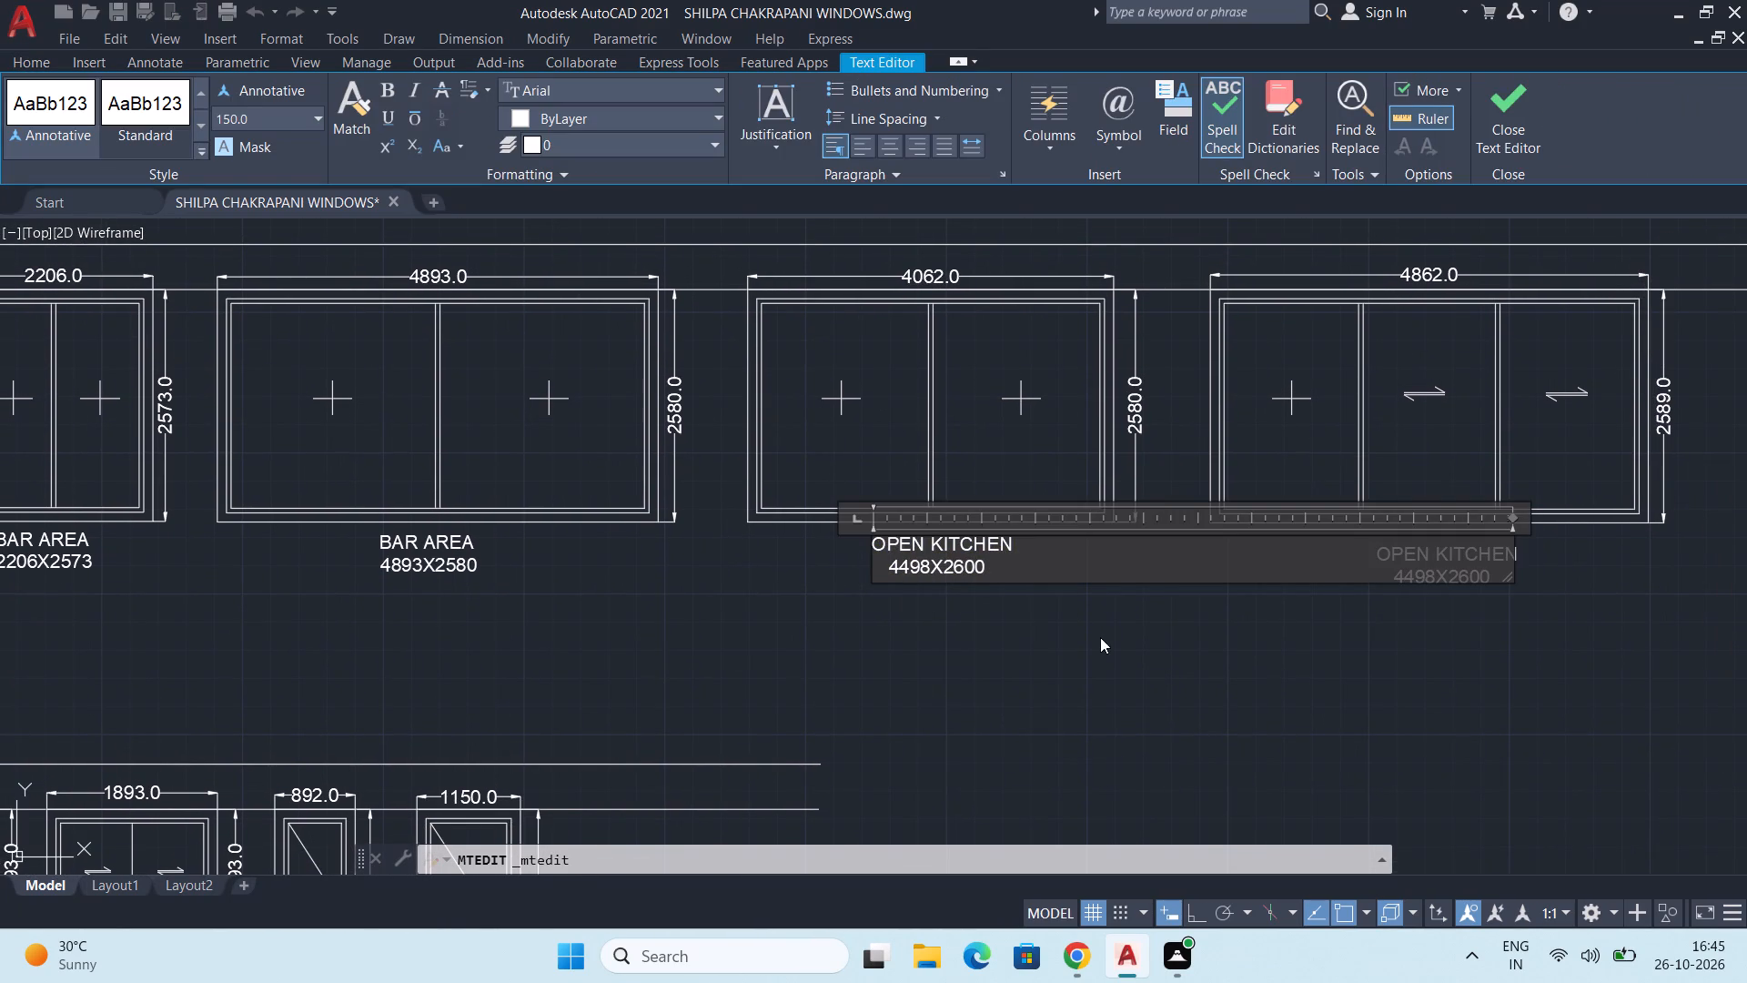
left_click_drag(1029, 573, 778, 553)
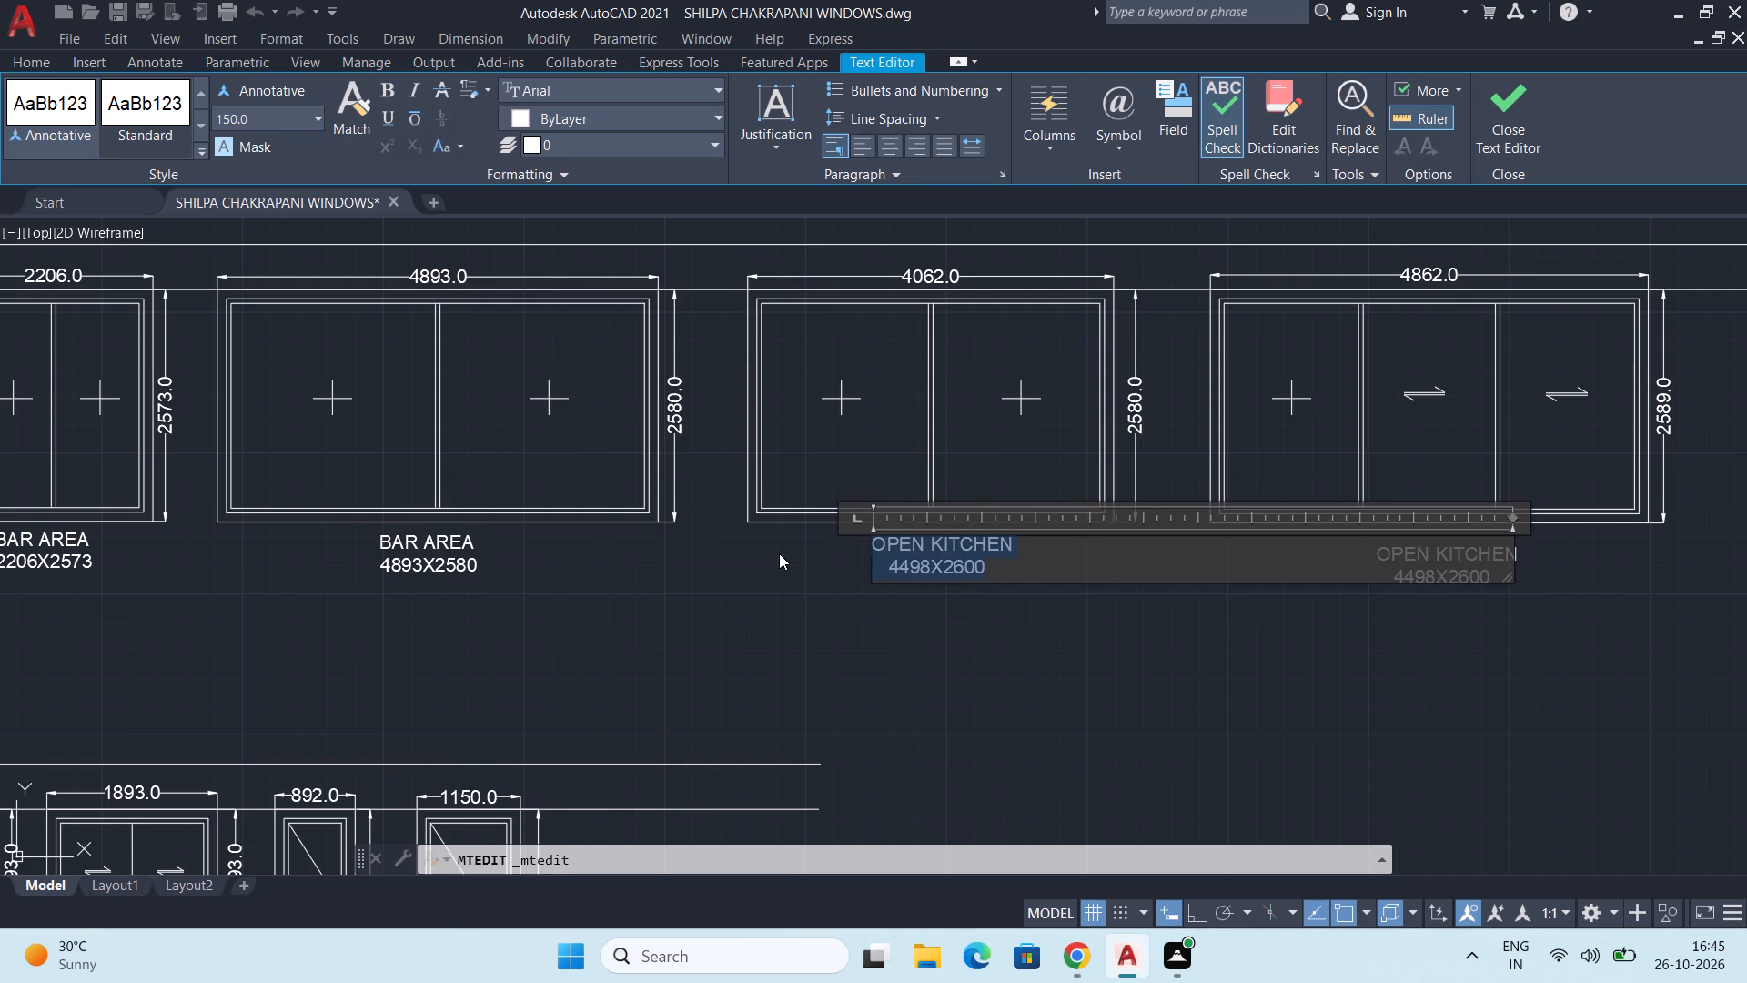
type("BAR AREA")
key("Return")
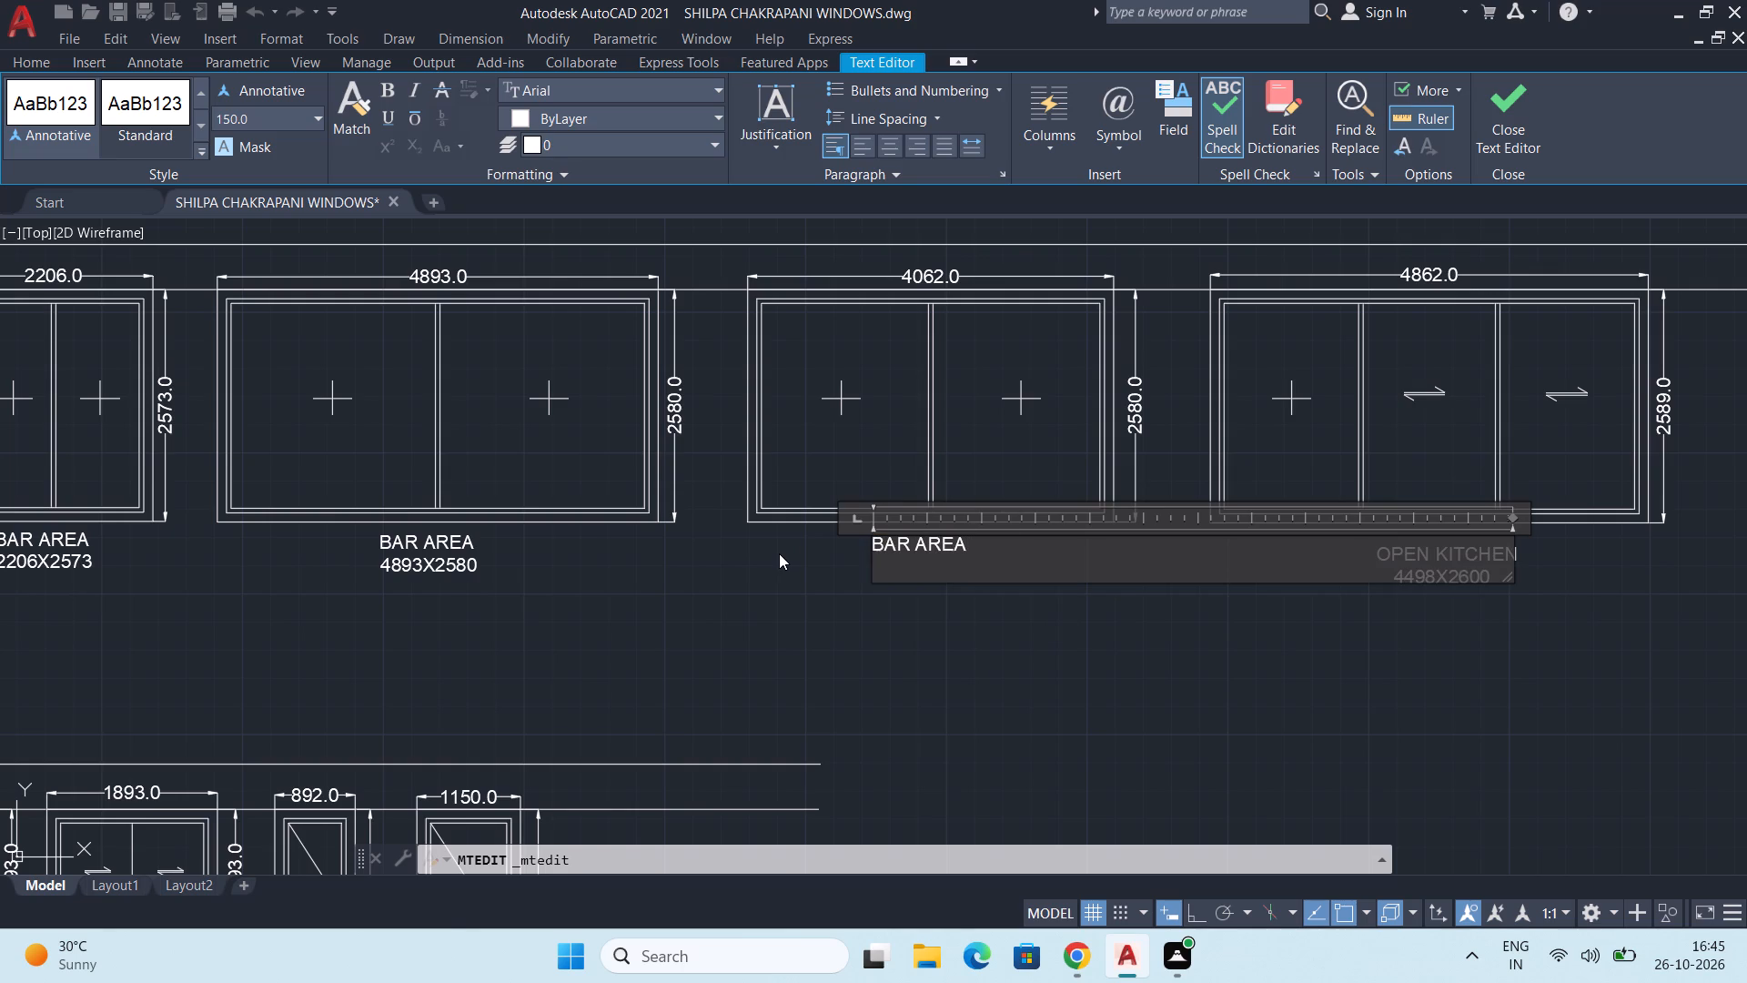
type("4062X")
type("2580")
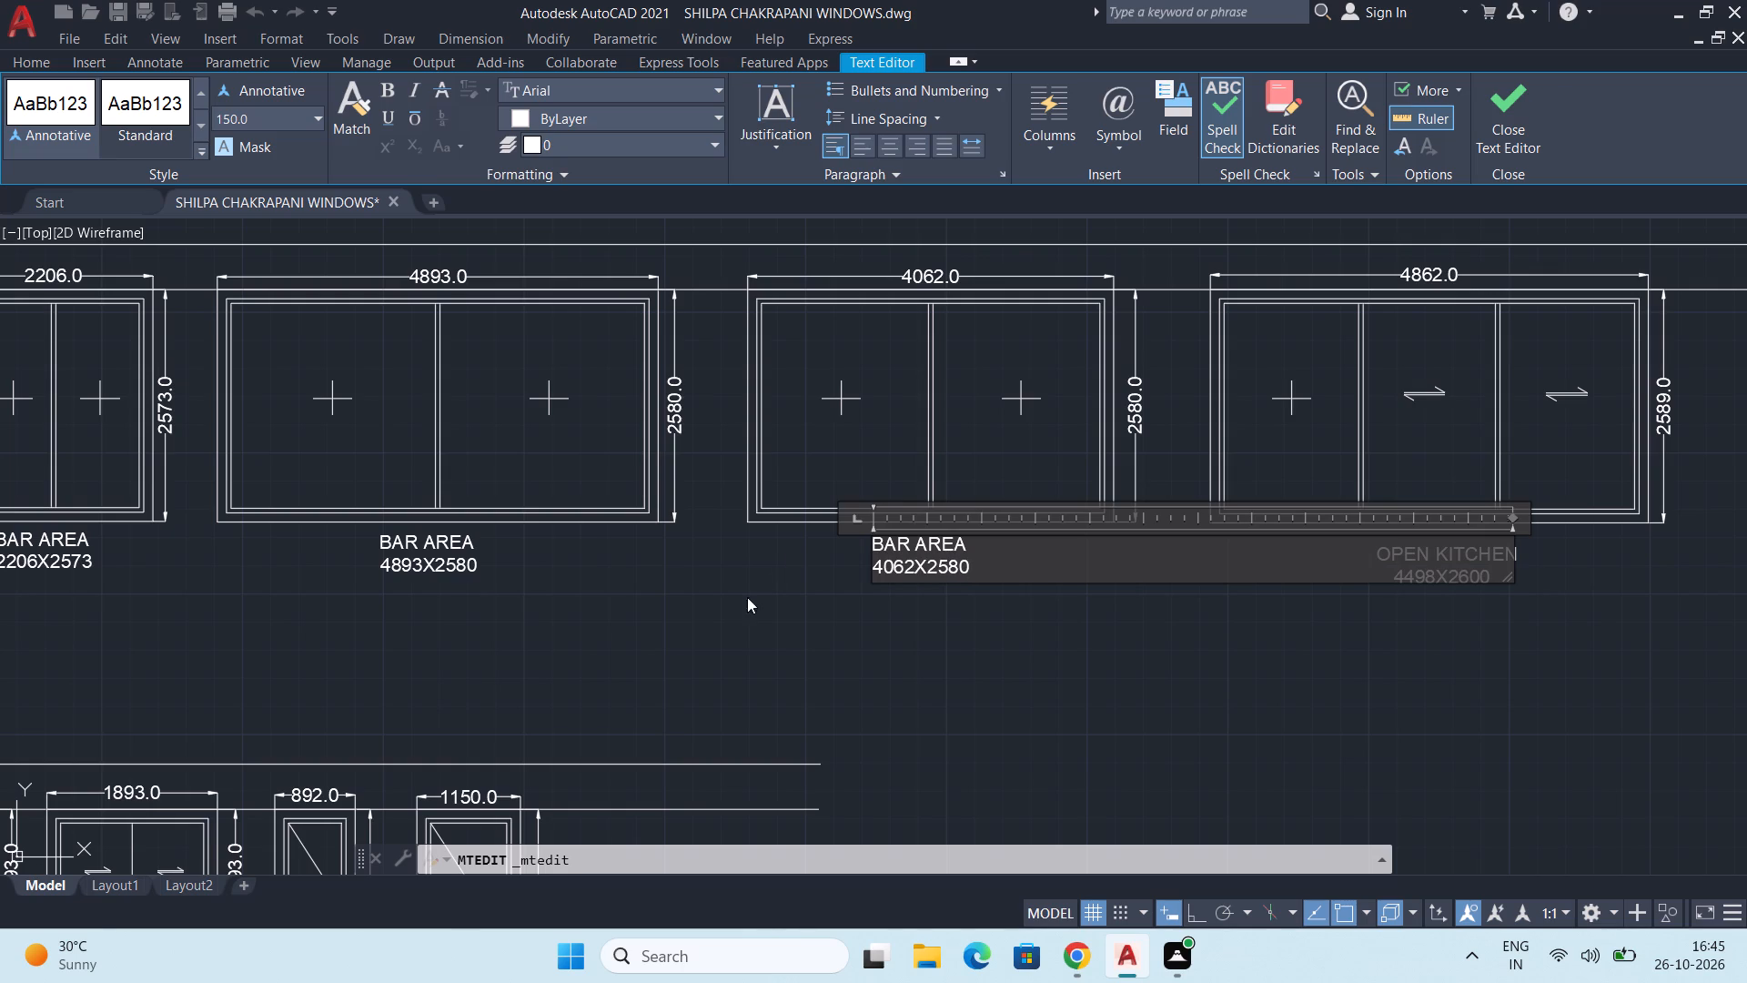
left_click(759, 606)
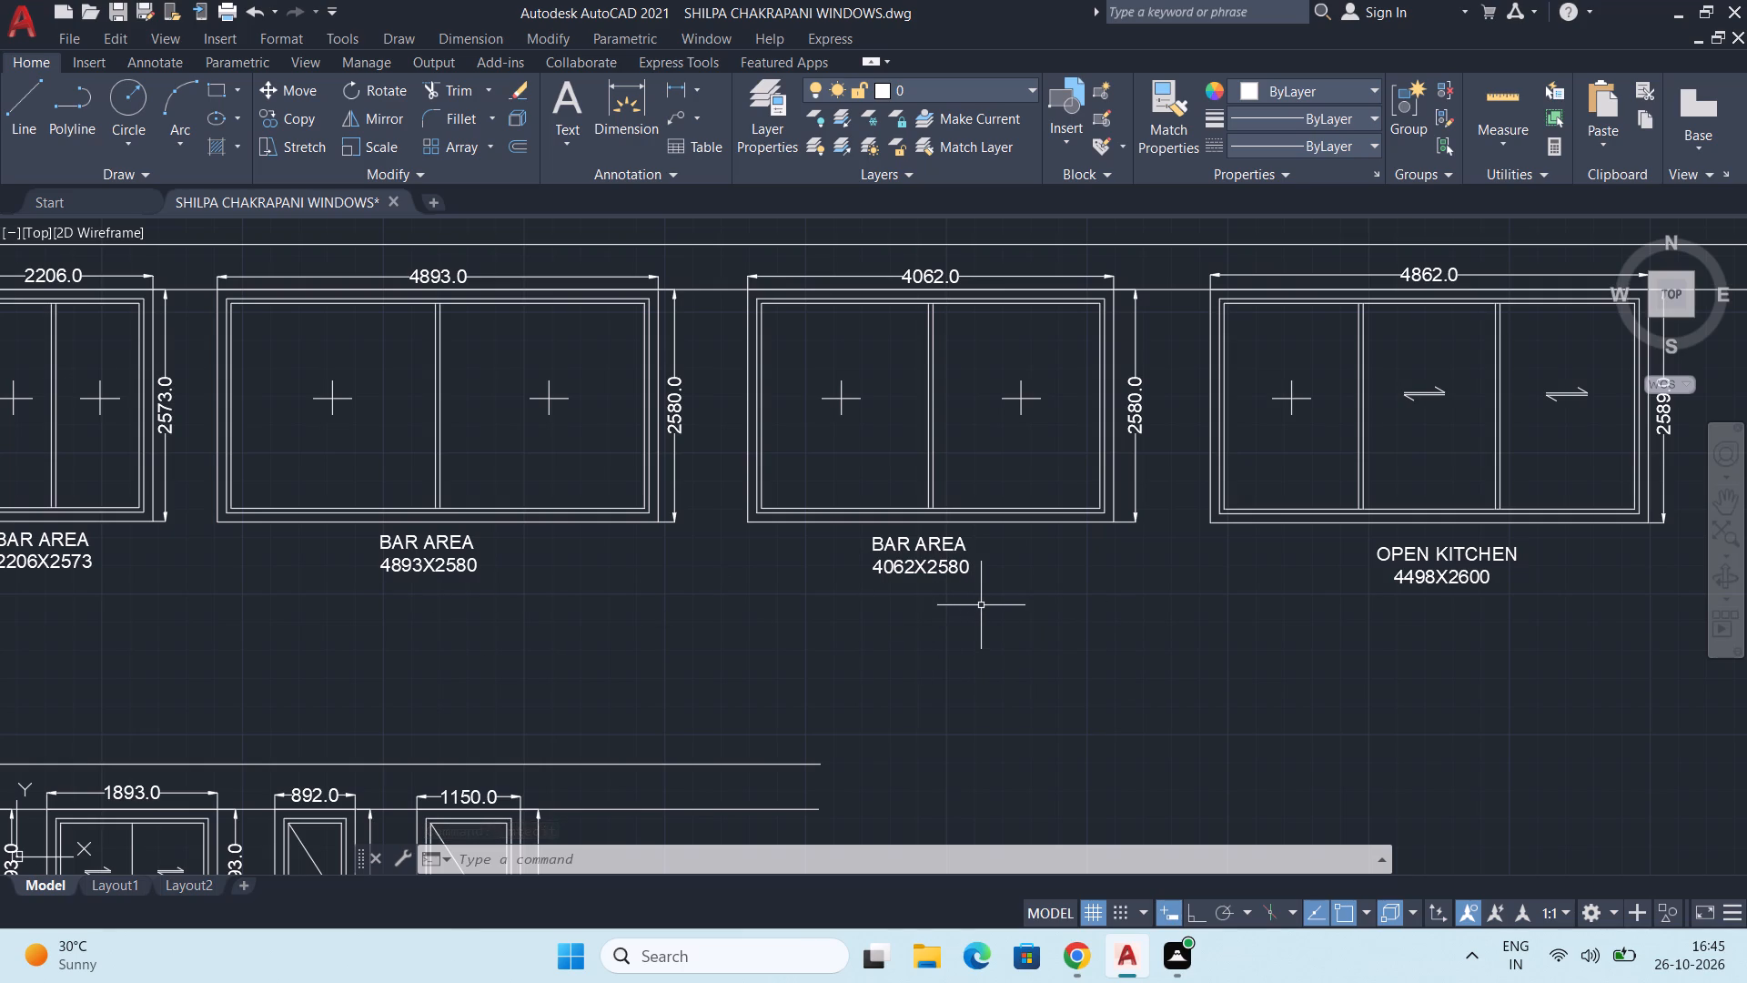
Replace the label text beneath the 4862-wide window with BAR AREA and the size 4862X2589 on a second line.
middle_click_drag(1070, 639, 974, 623)
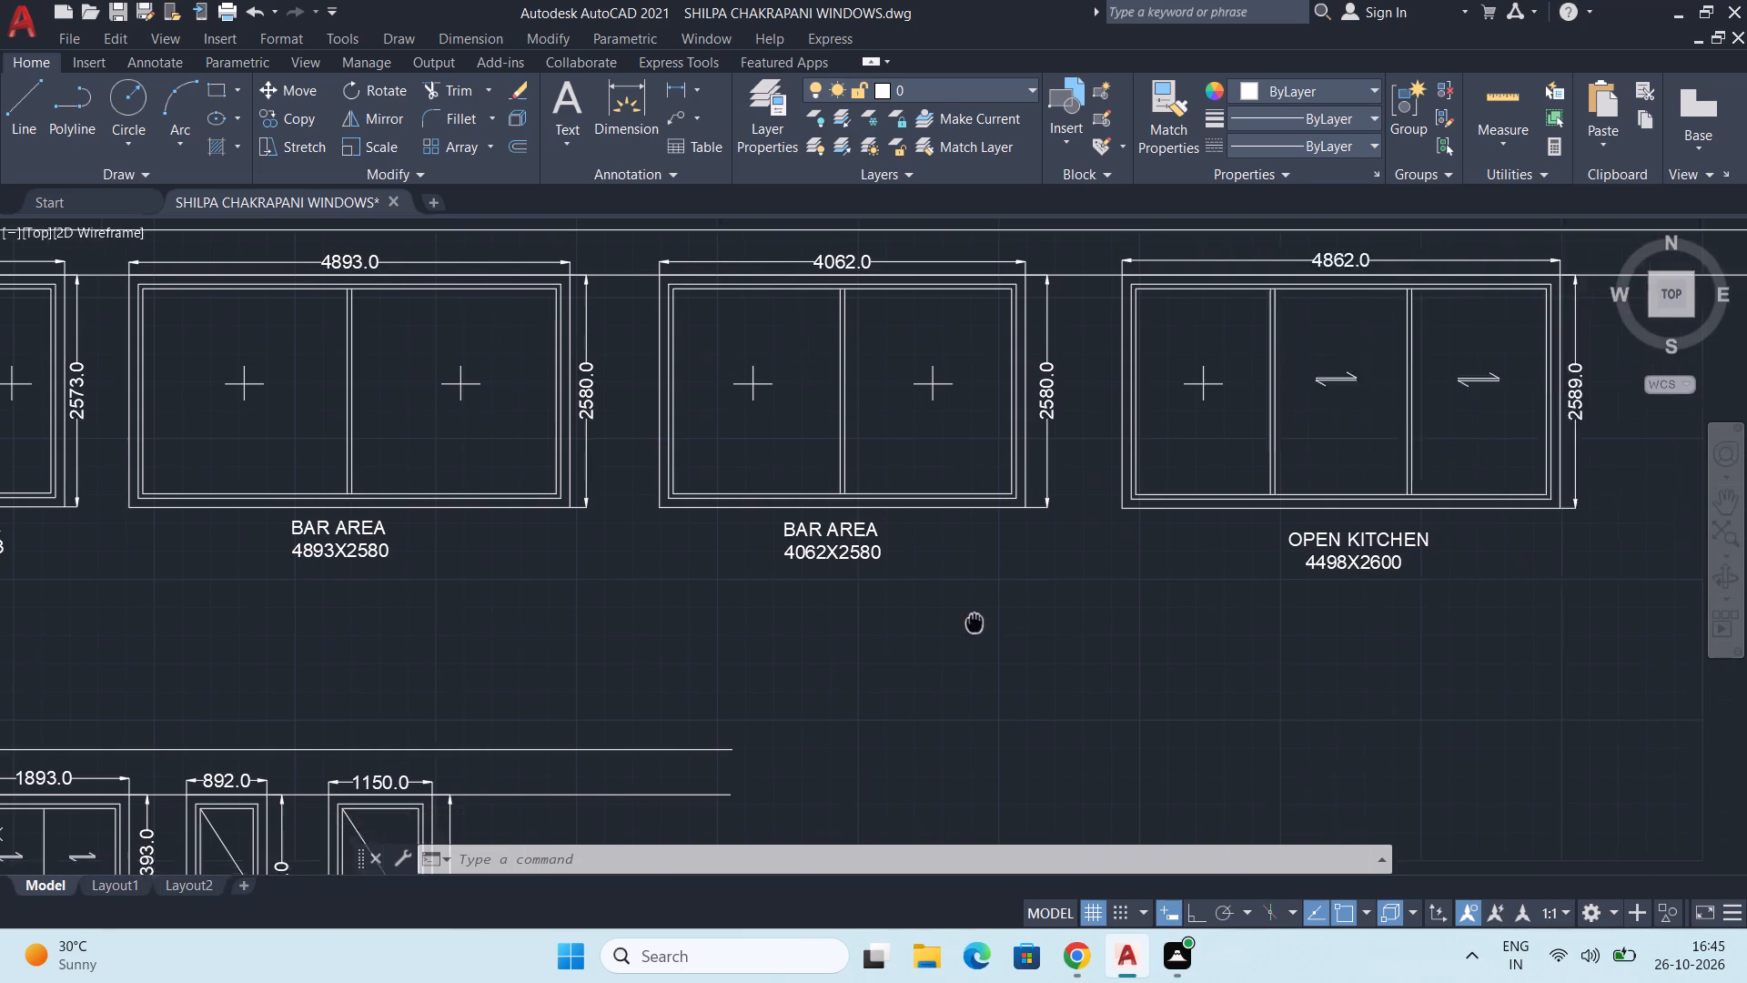
middle_click_drag(974, 623, 843, 642)
double_click(1211, 583)
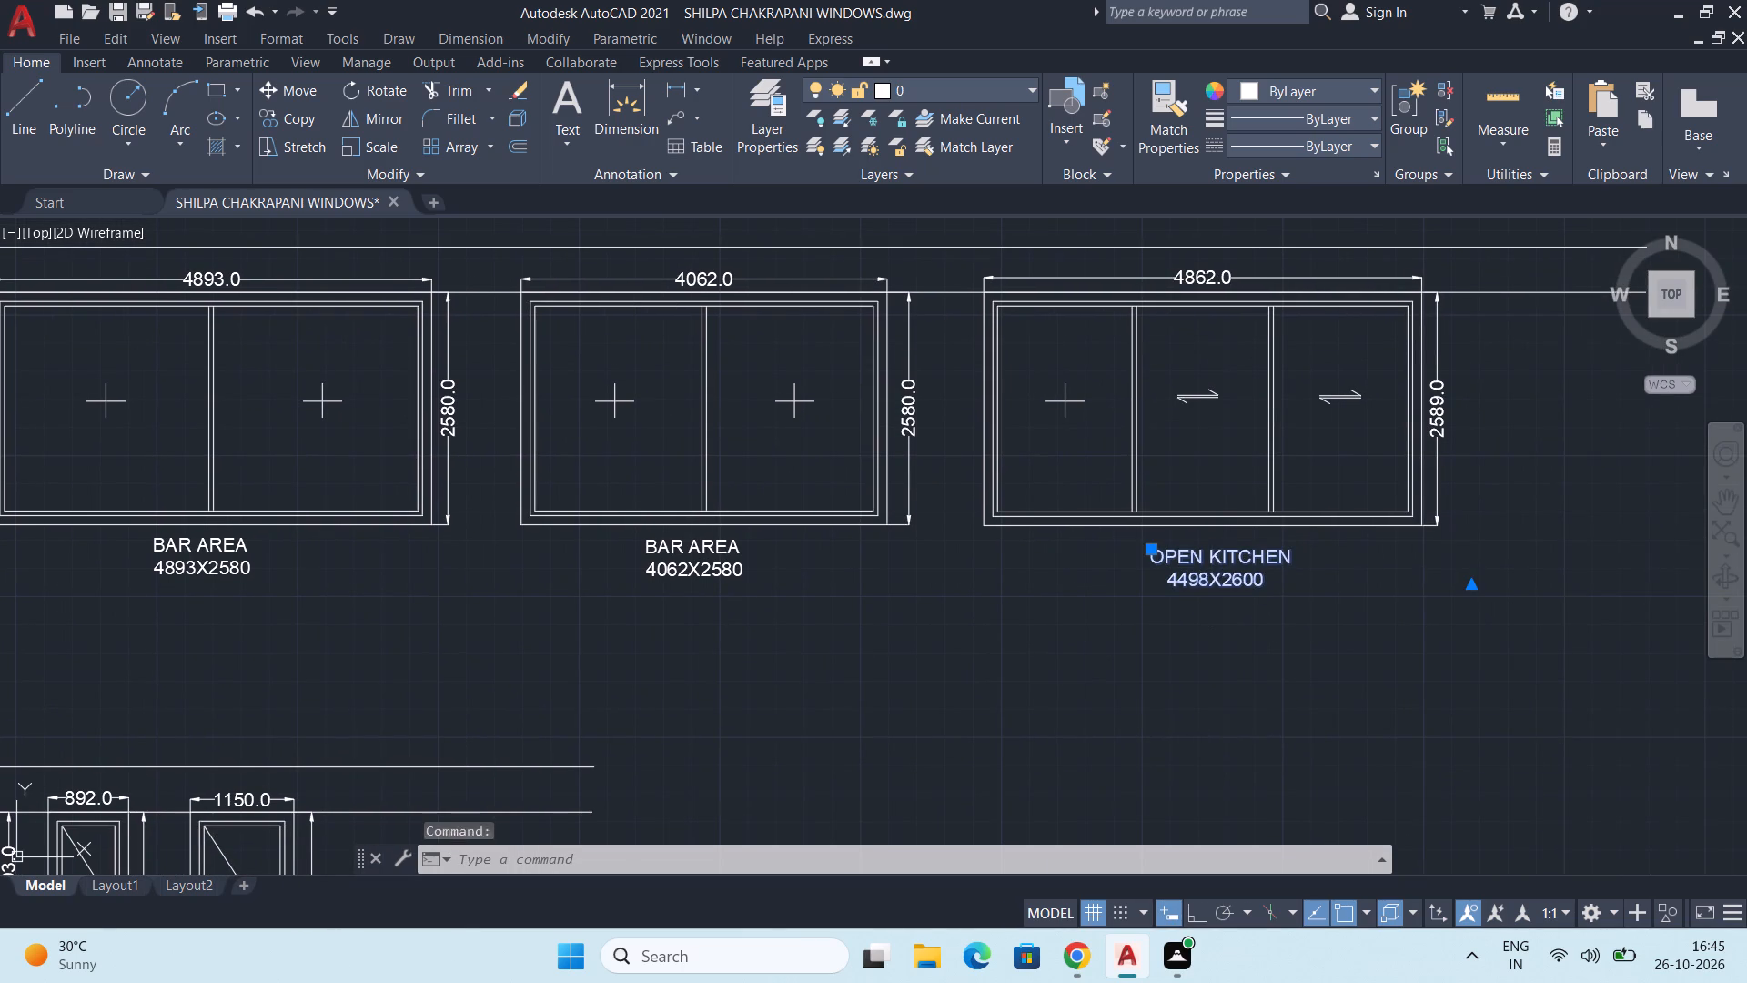
left_click_drag(1278, 573, 1101, 564)
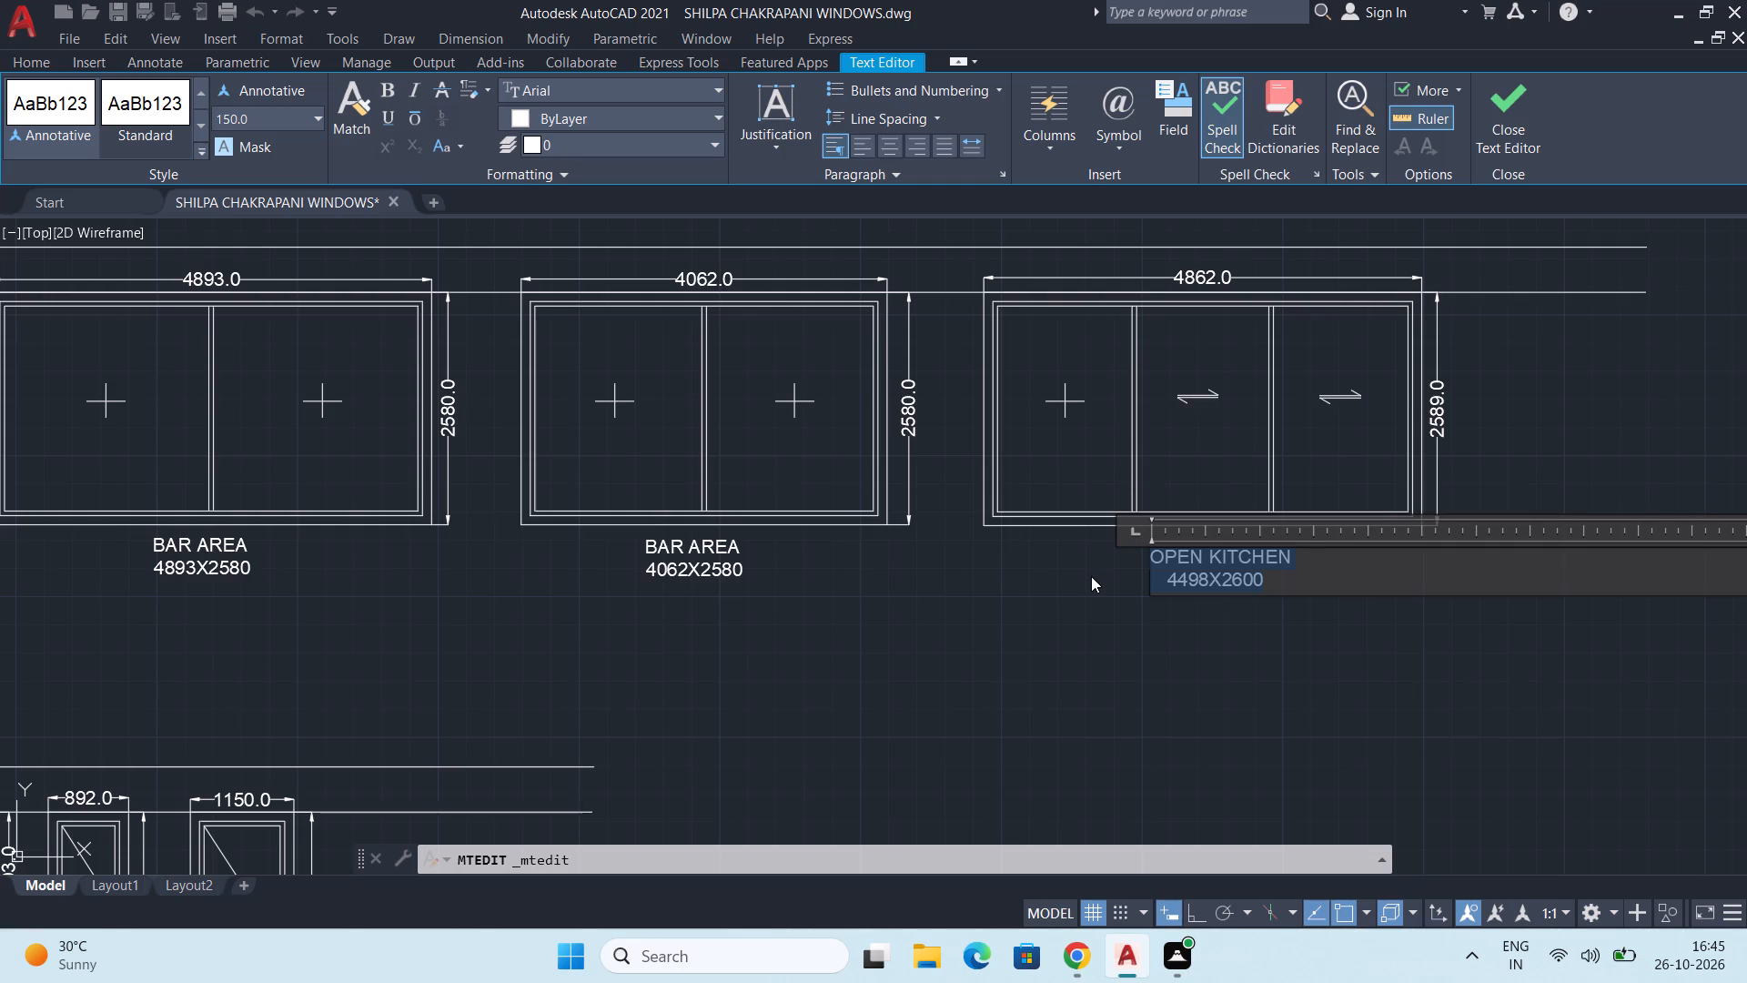
type("BAR AE")
key("BackSpace")
type("REA")
key("Return")
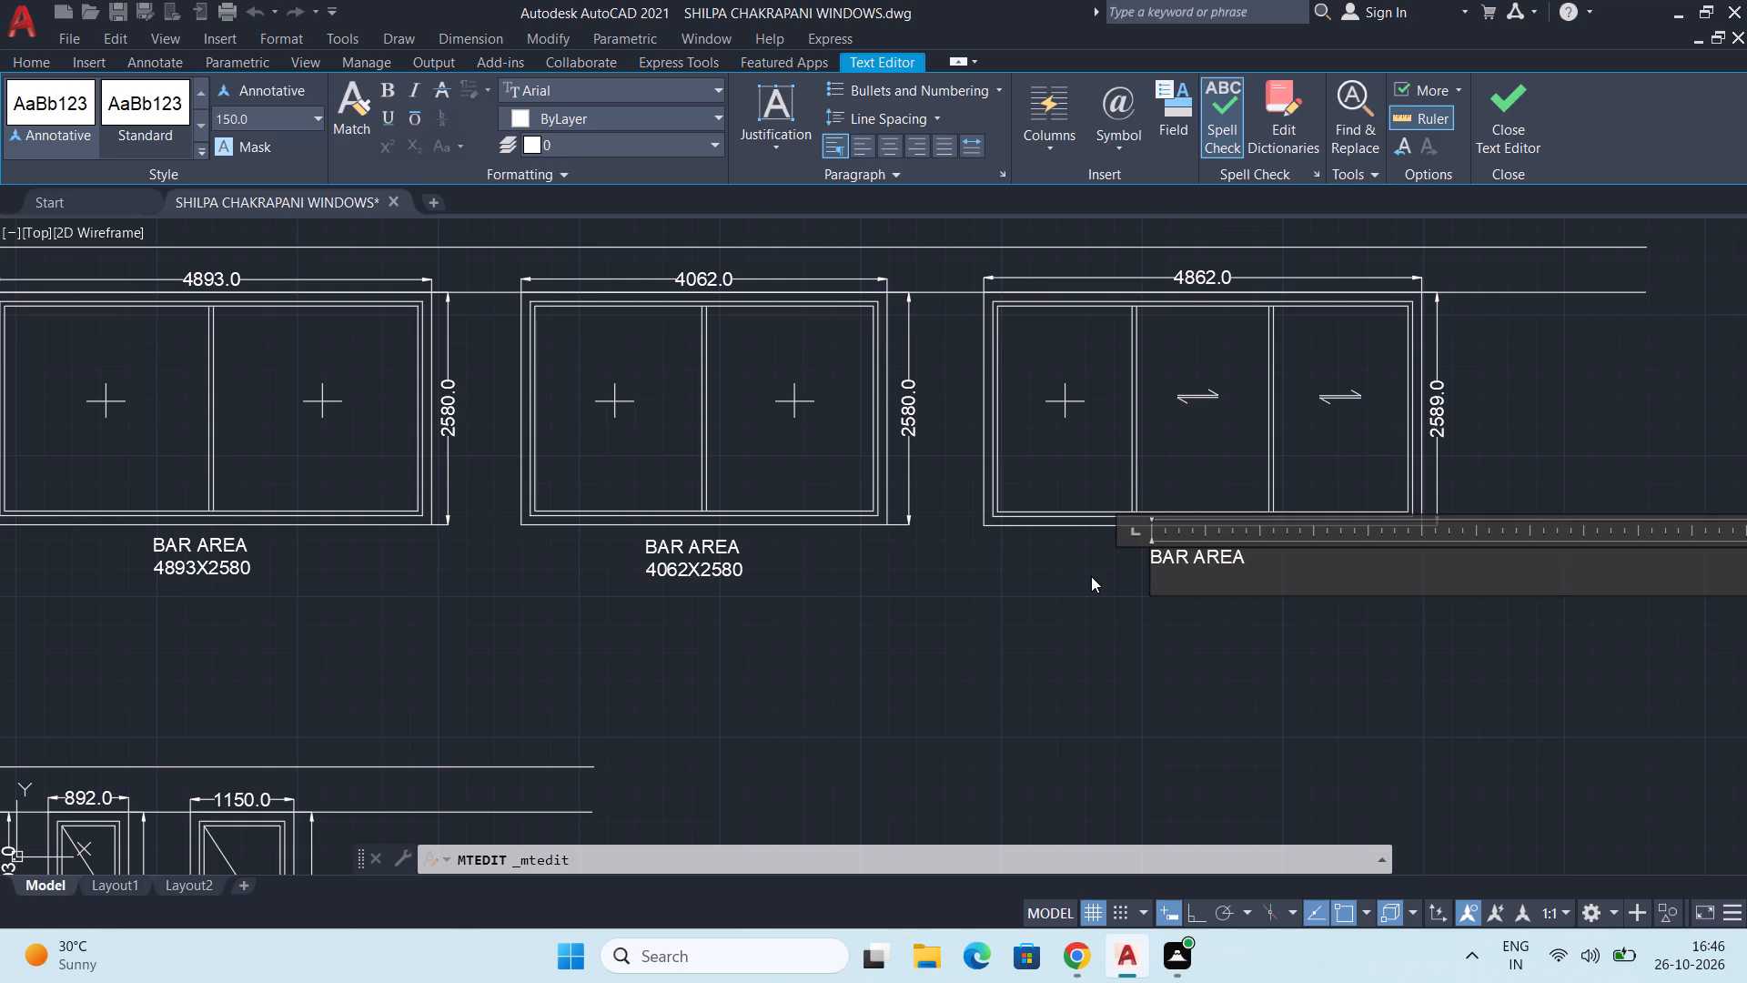
type("4862X")
type("2589")
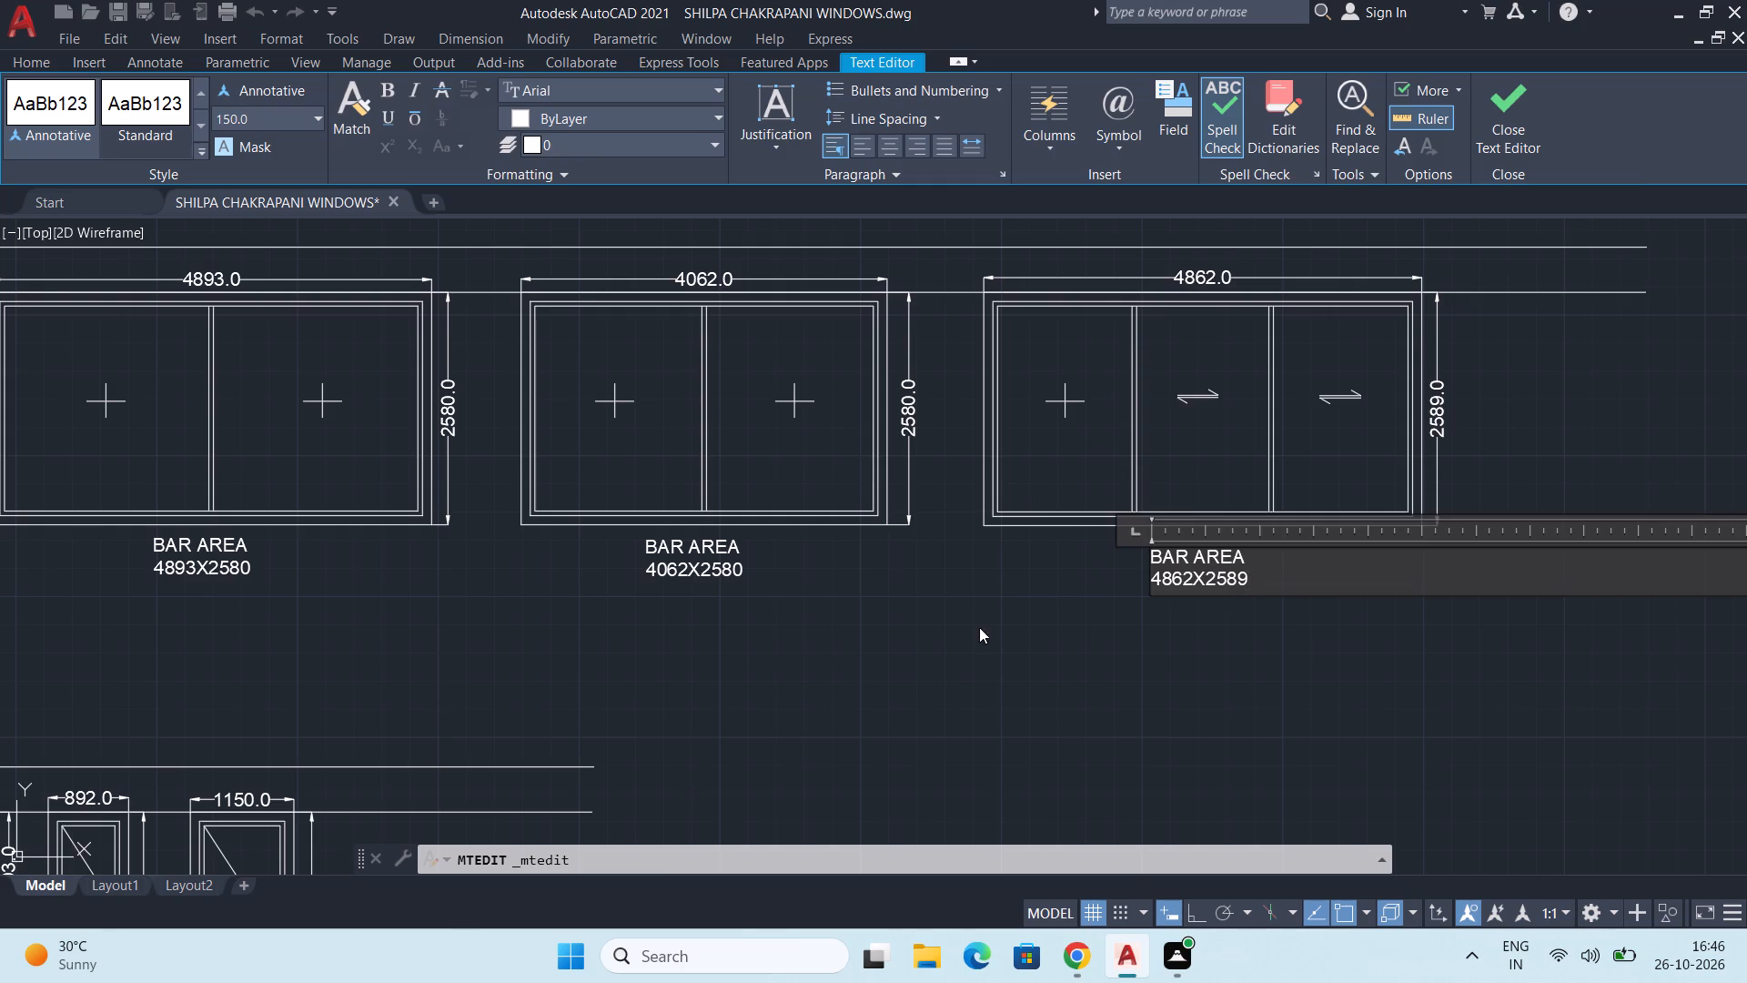
left_click(974, 642)
Copy the OPEN KITCHEN 4498X2600 label beneath the first, 997-wide window of the SECURITY ROOM row.
scroll(983, 650, "down", 1)
middle_click_drag(954, 708, 1014, 596)
scroll(1025, 593, "down", 1)
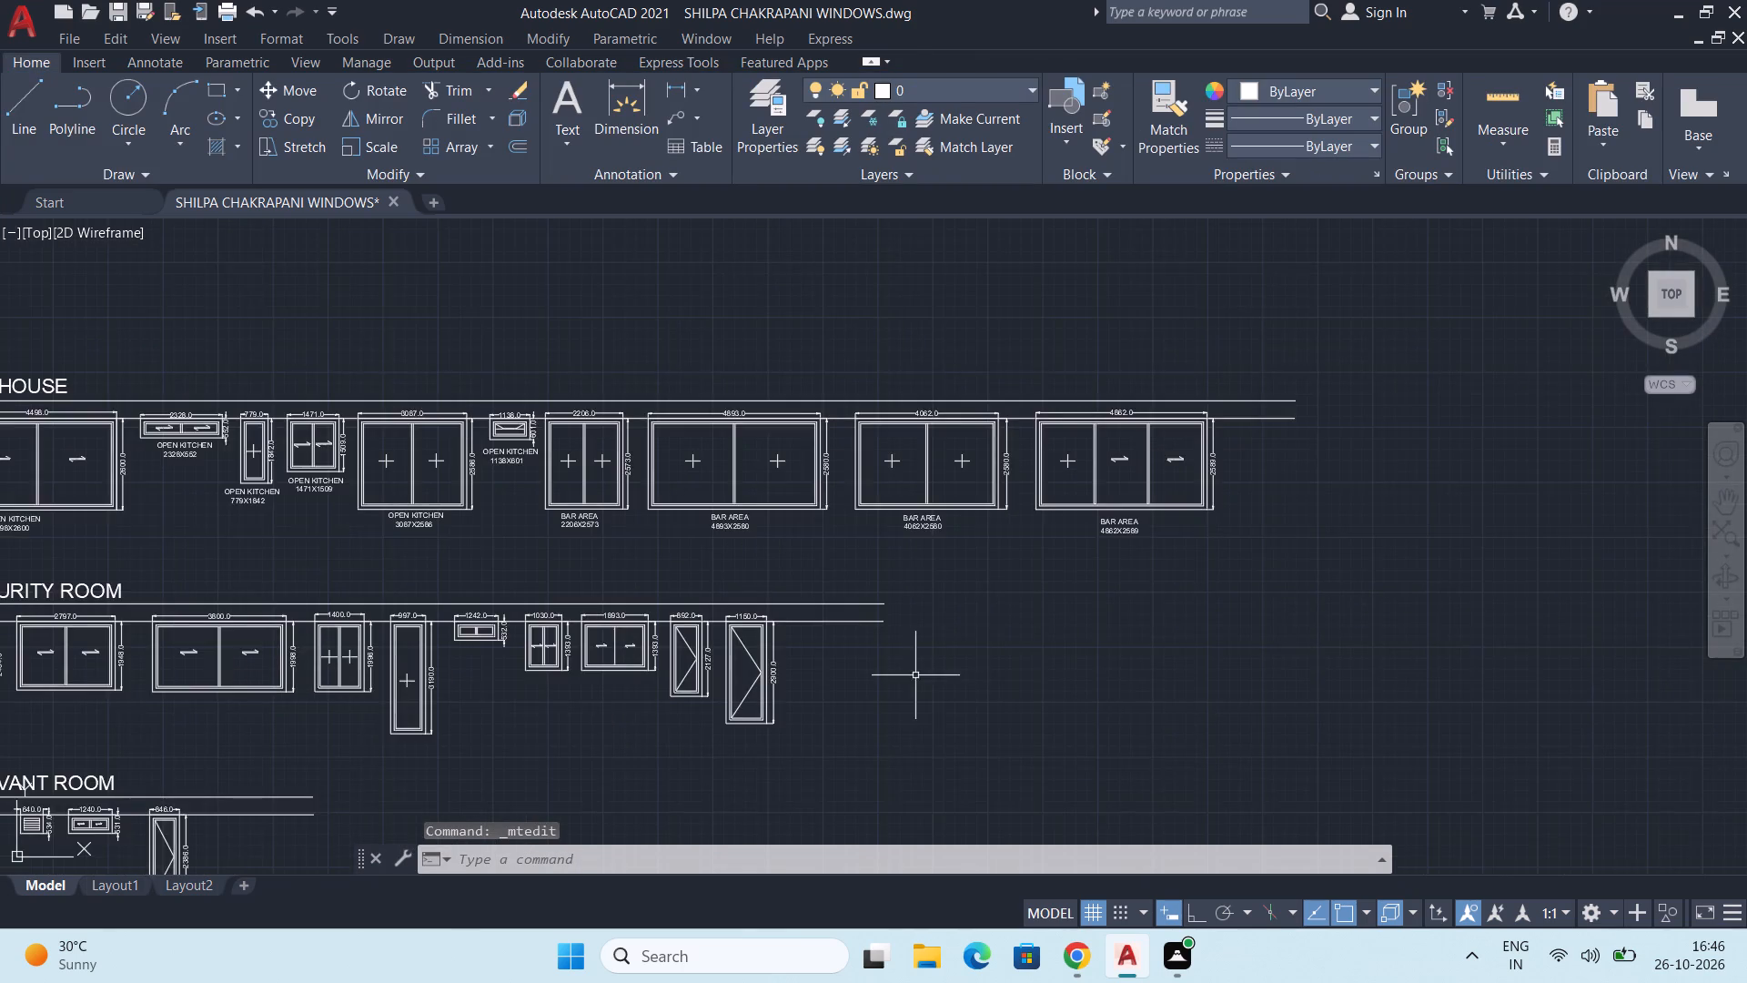
middle_click_drag(915, 675, 1291, 538)
scroll(437, 600, "up", 2)
middle_click_drag(398, 599, 408, 670)
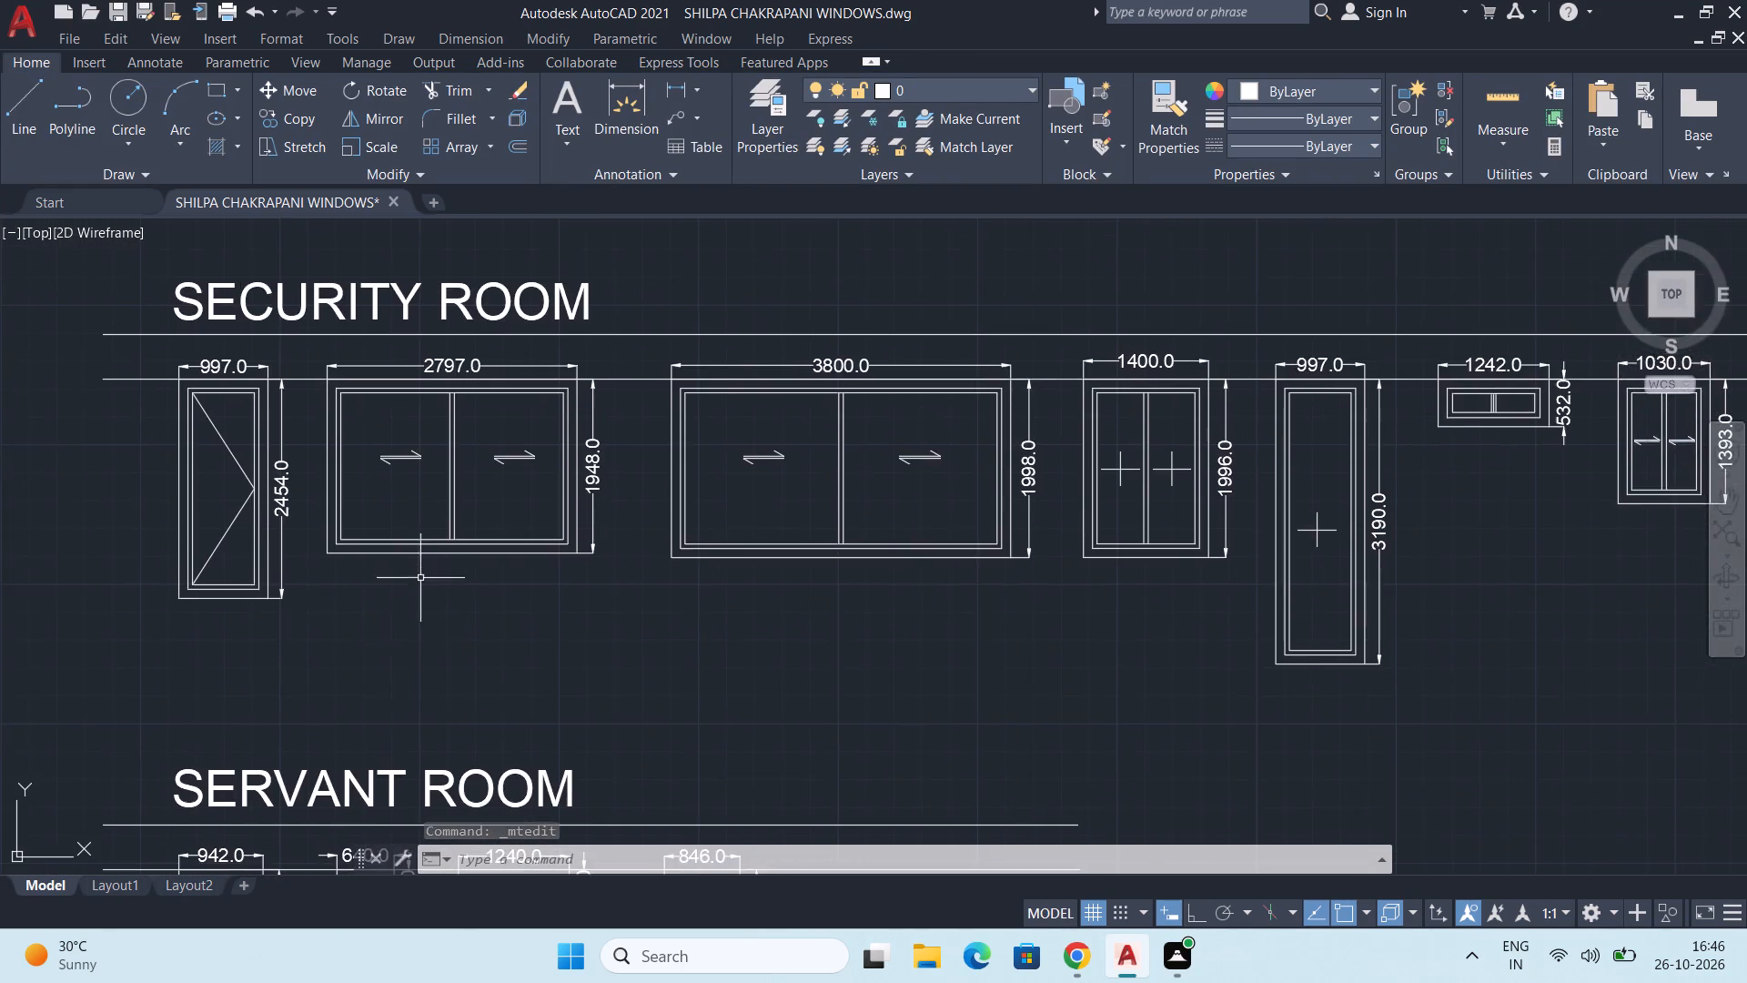
scroll(422, 559, "down", 2)
middle_click_drag(329, 338, 323, 421)
scroll(339, 452, "up", 2)
left_click(395, 477)
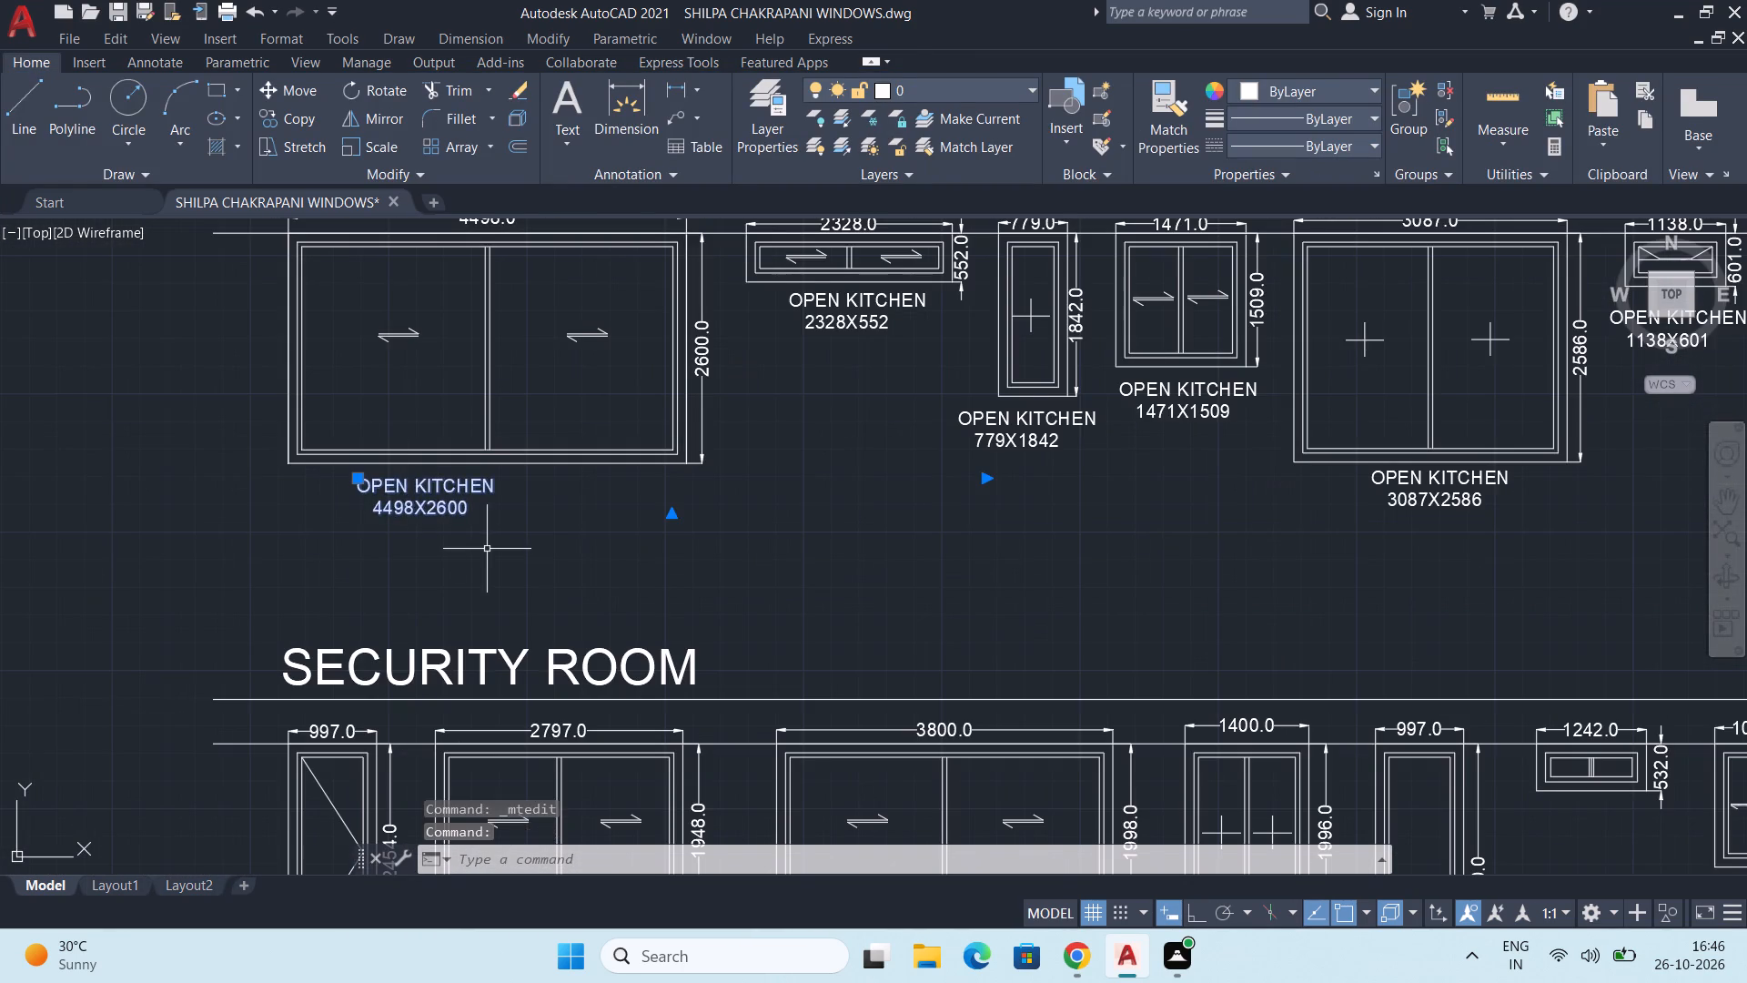
middle_click_drag(488, 550, 426, 434)
key("c")
key("o")
key("Return")
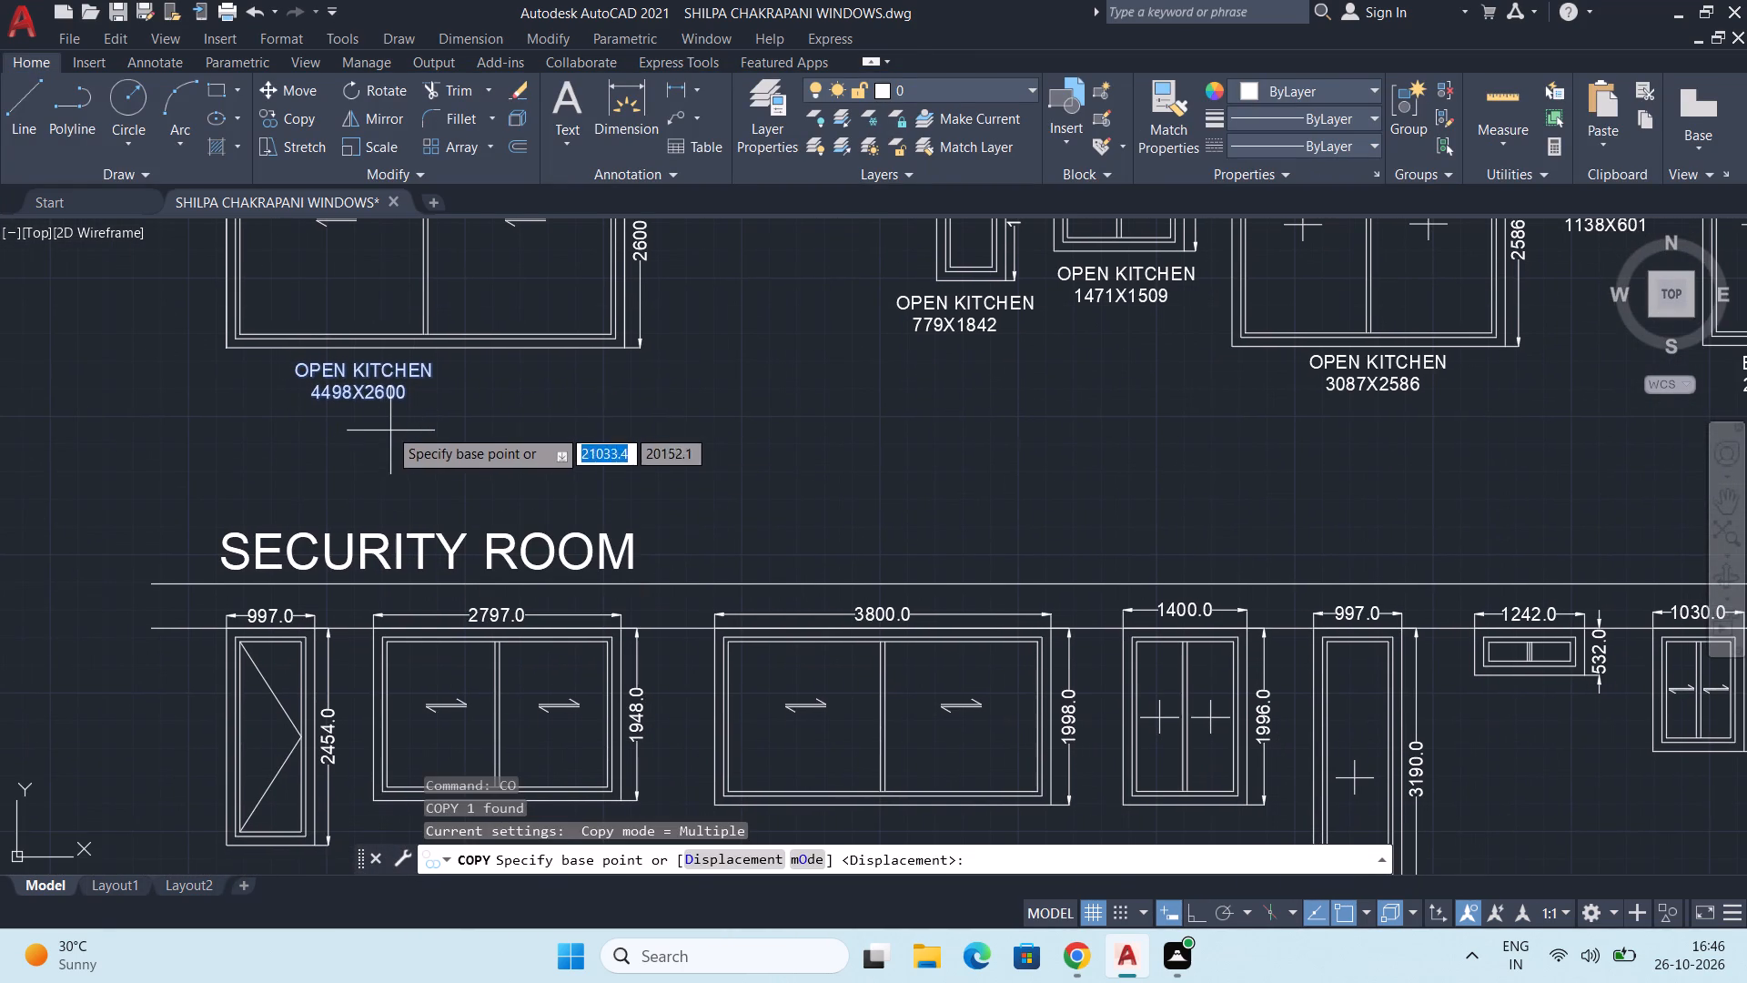
left_click(355, 370)
scroll(367, 609, "down", 2)
middle_click_drag(361, 640, 402, 445)
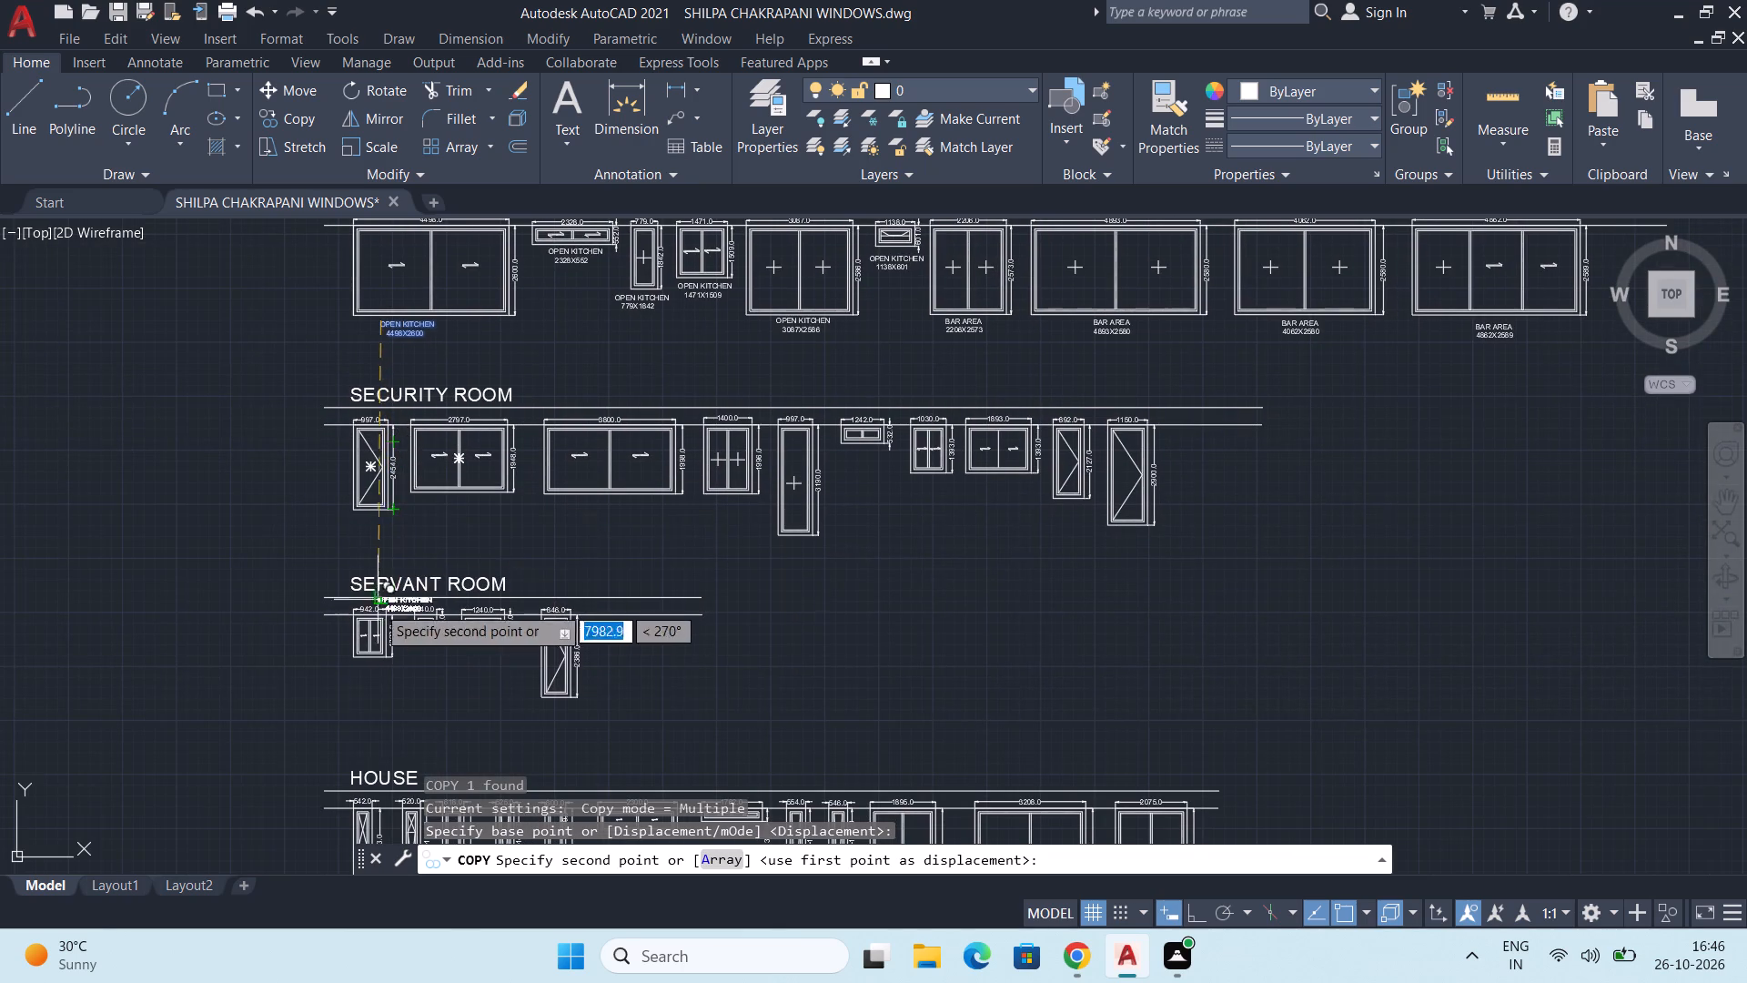
scroll(367, 528, "up", 3)
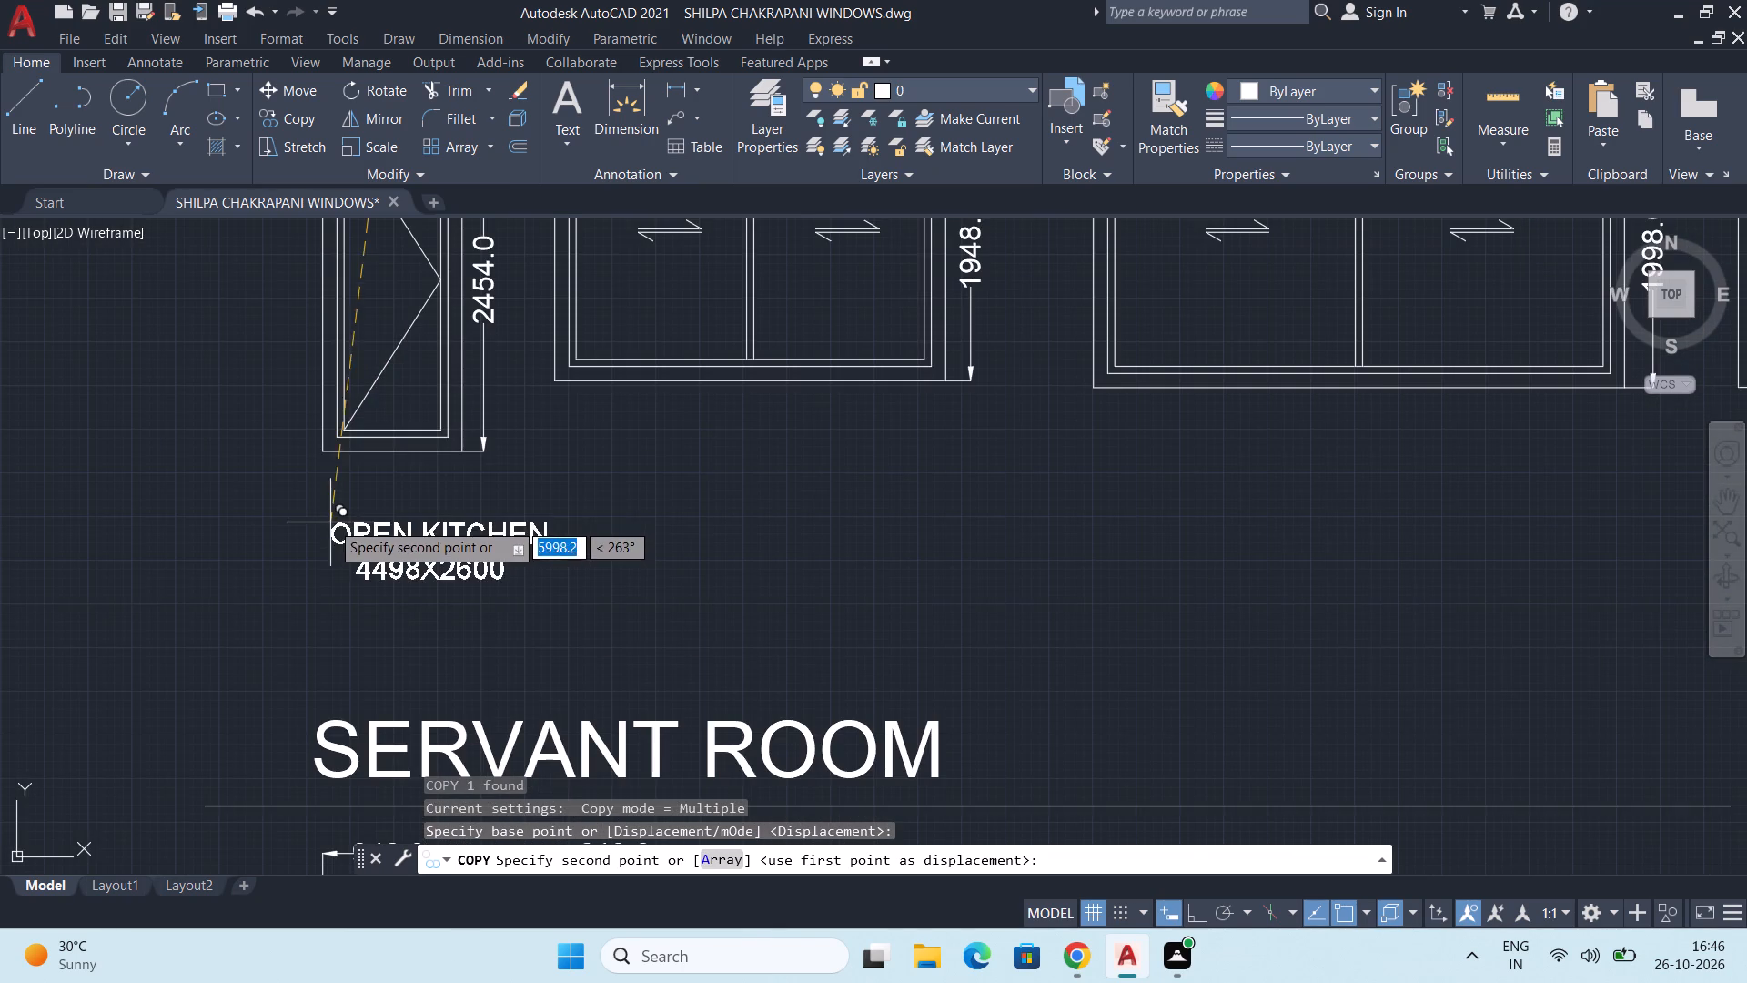
left_click(295, 484)
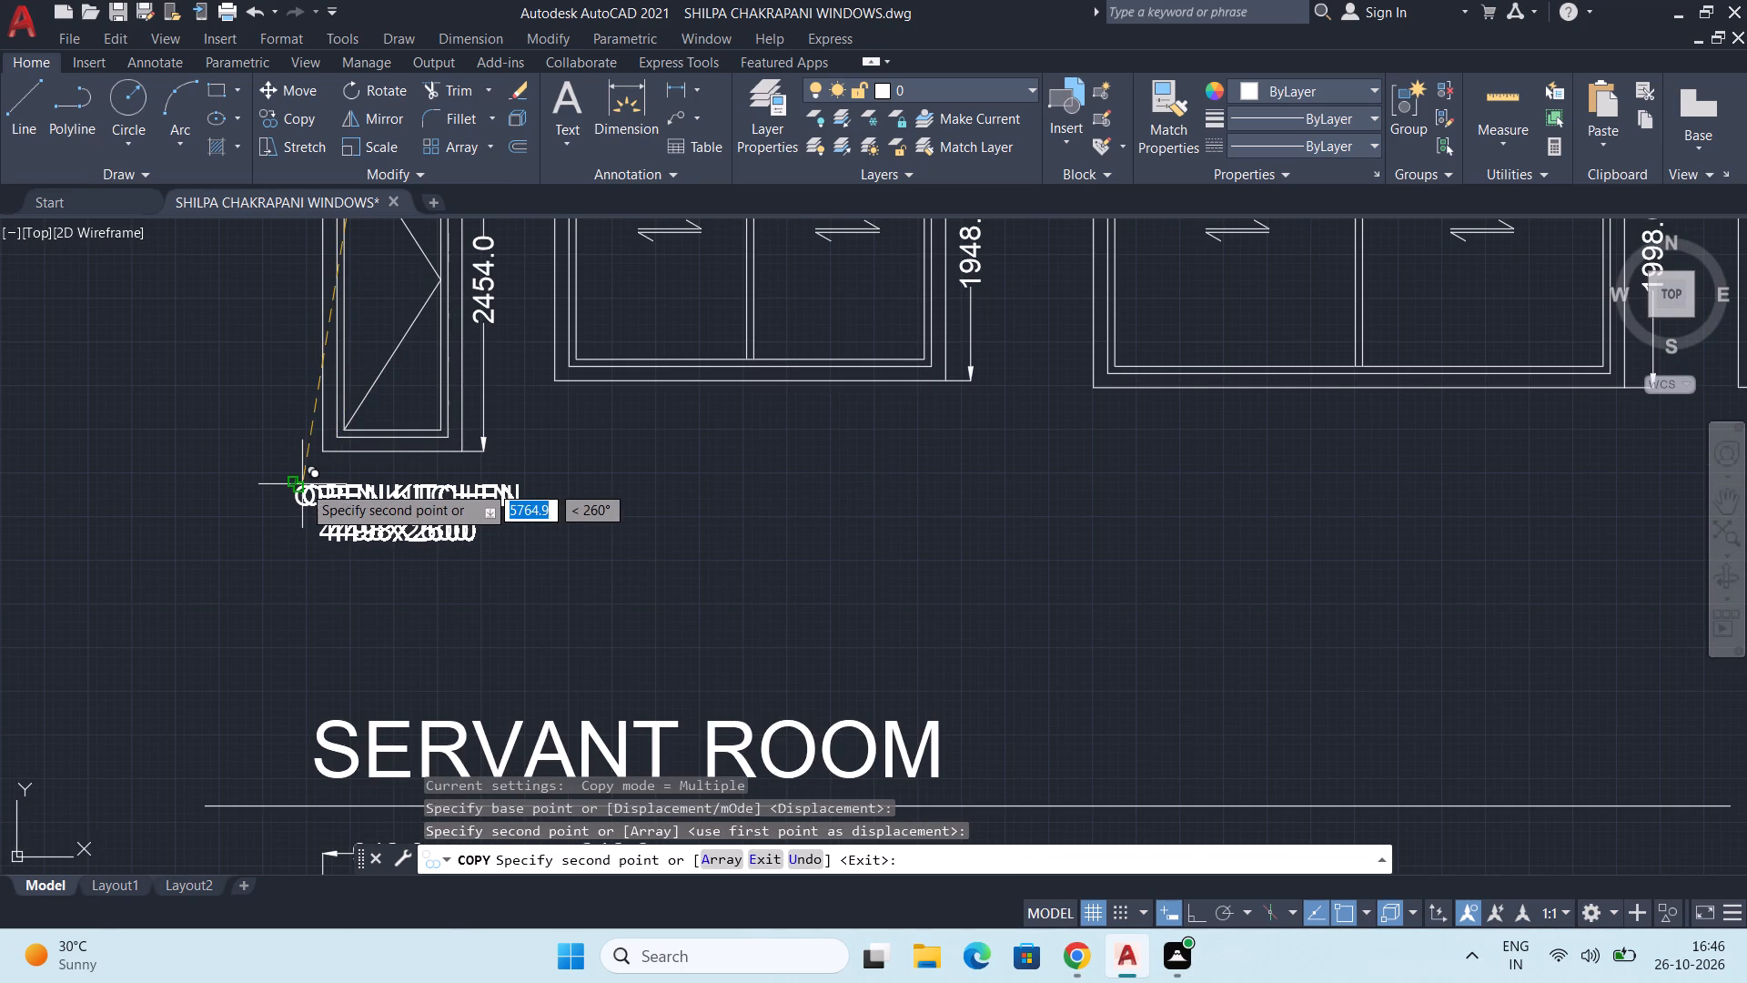
key("Escape")
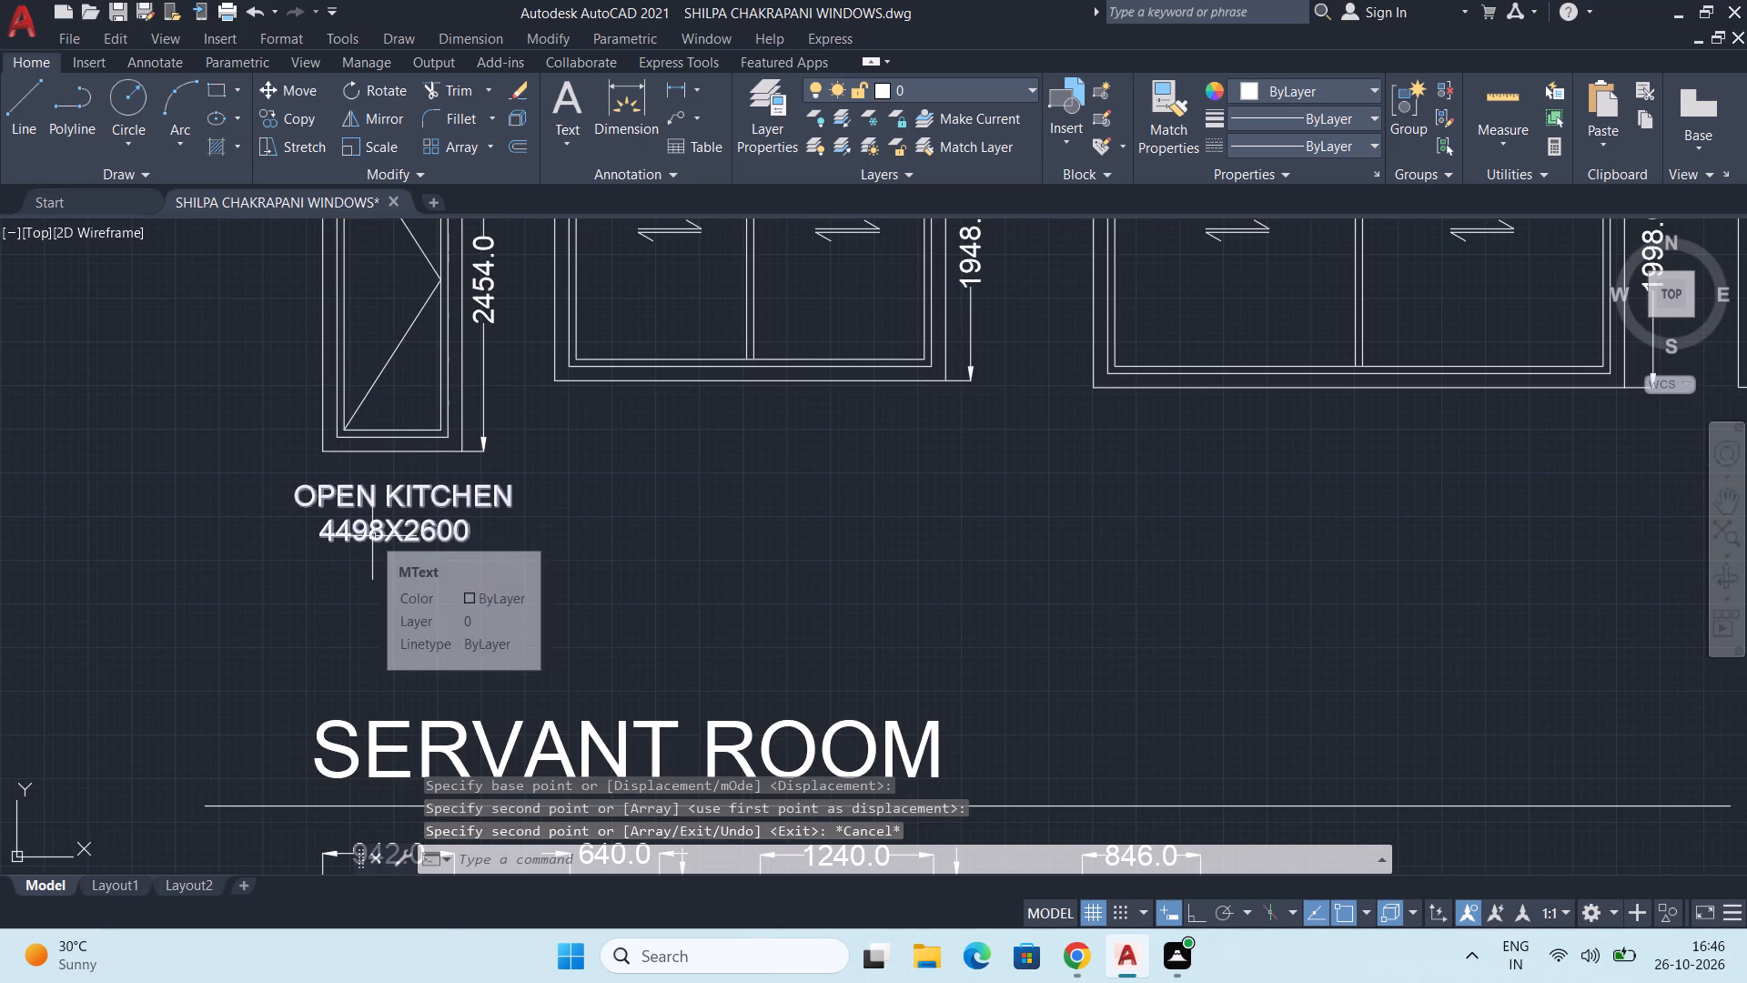
Replace the copied label's text with SECURITY ROOM and the size 997X2454 on a second line.
double_click(376, 536)
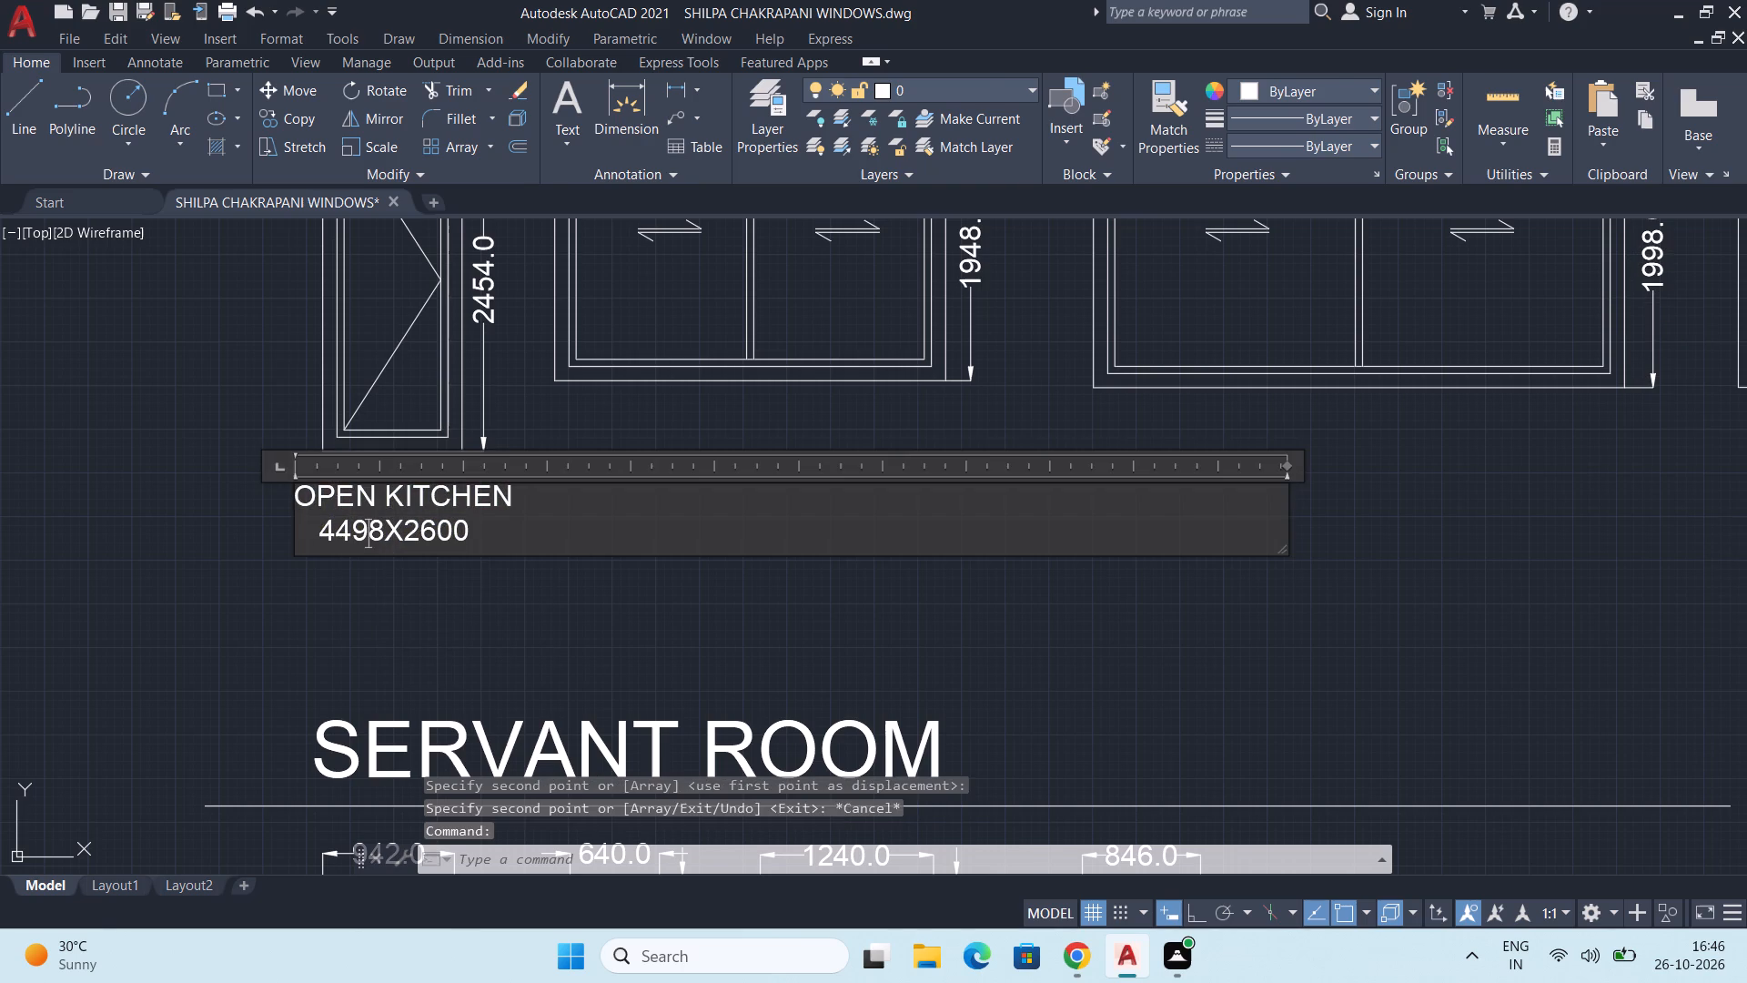
left_click_drag(487, 532, 232, 485)
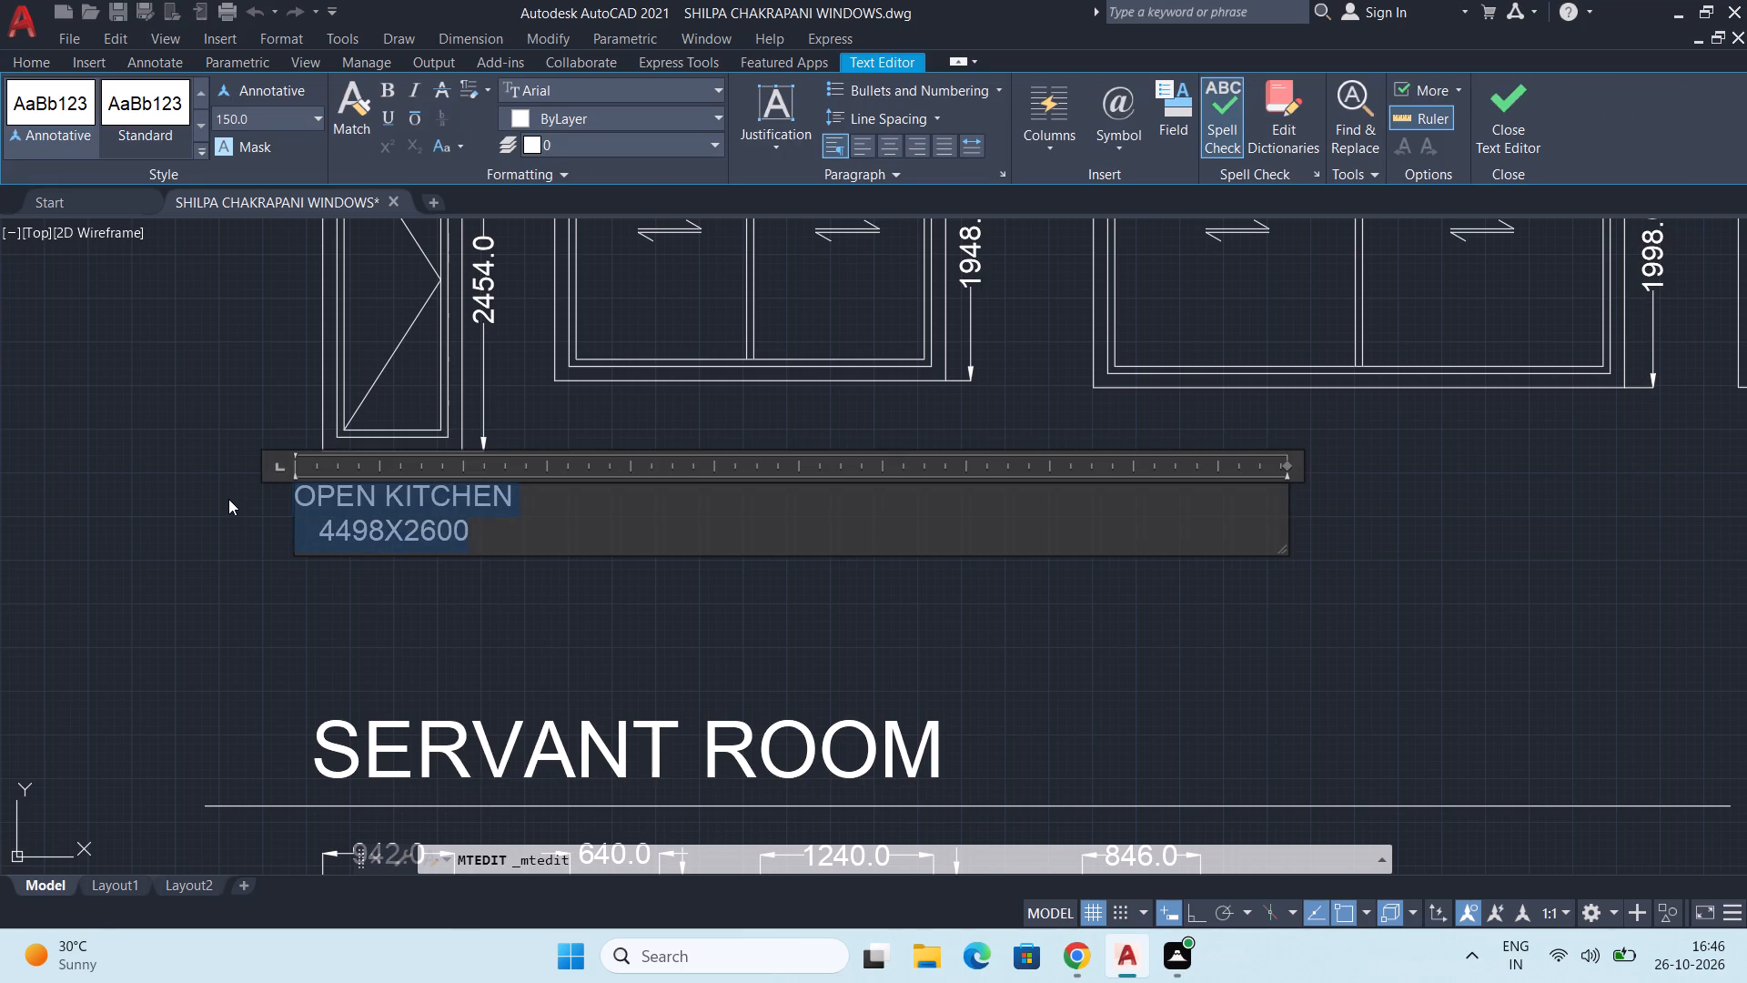
type("SE")
type("CURITY ROO")
key("m")
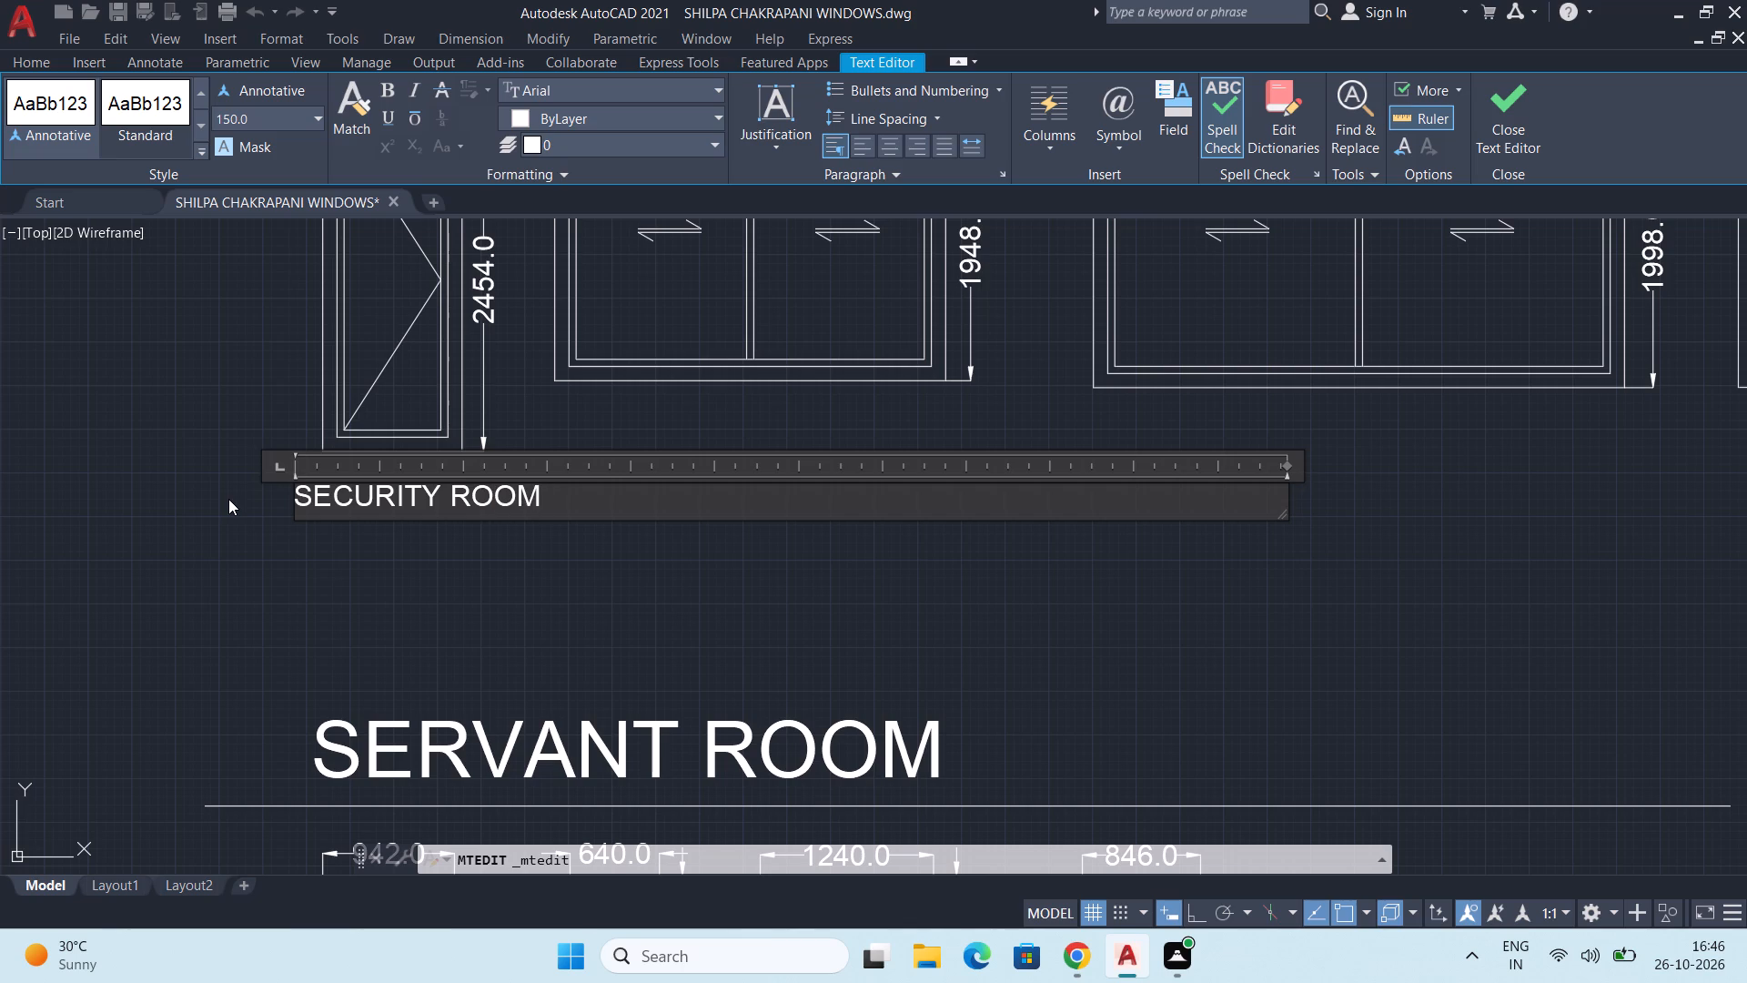
key("Return")
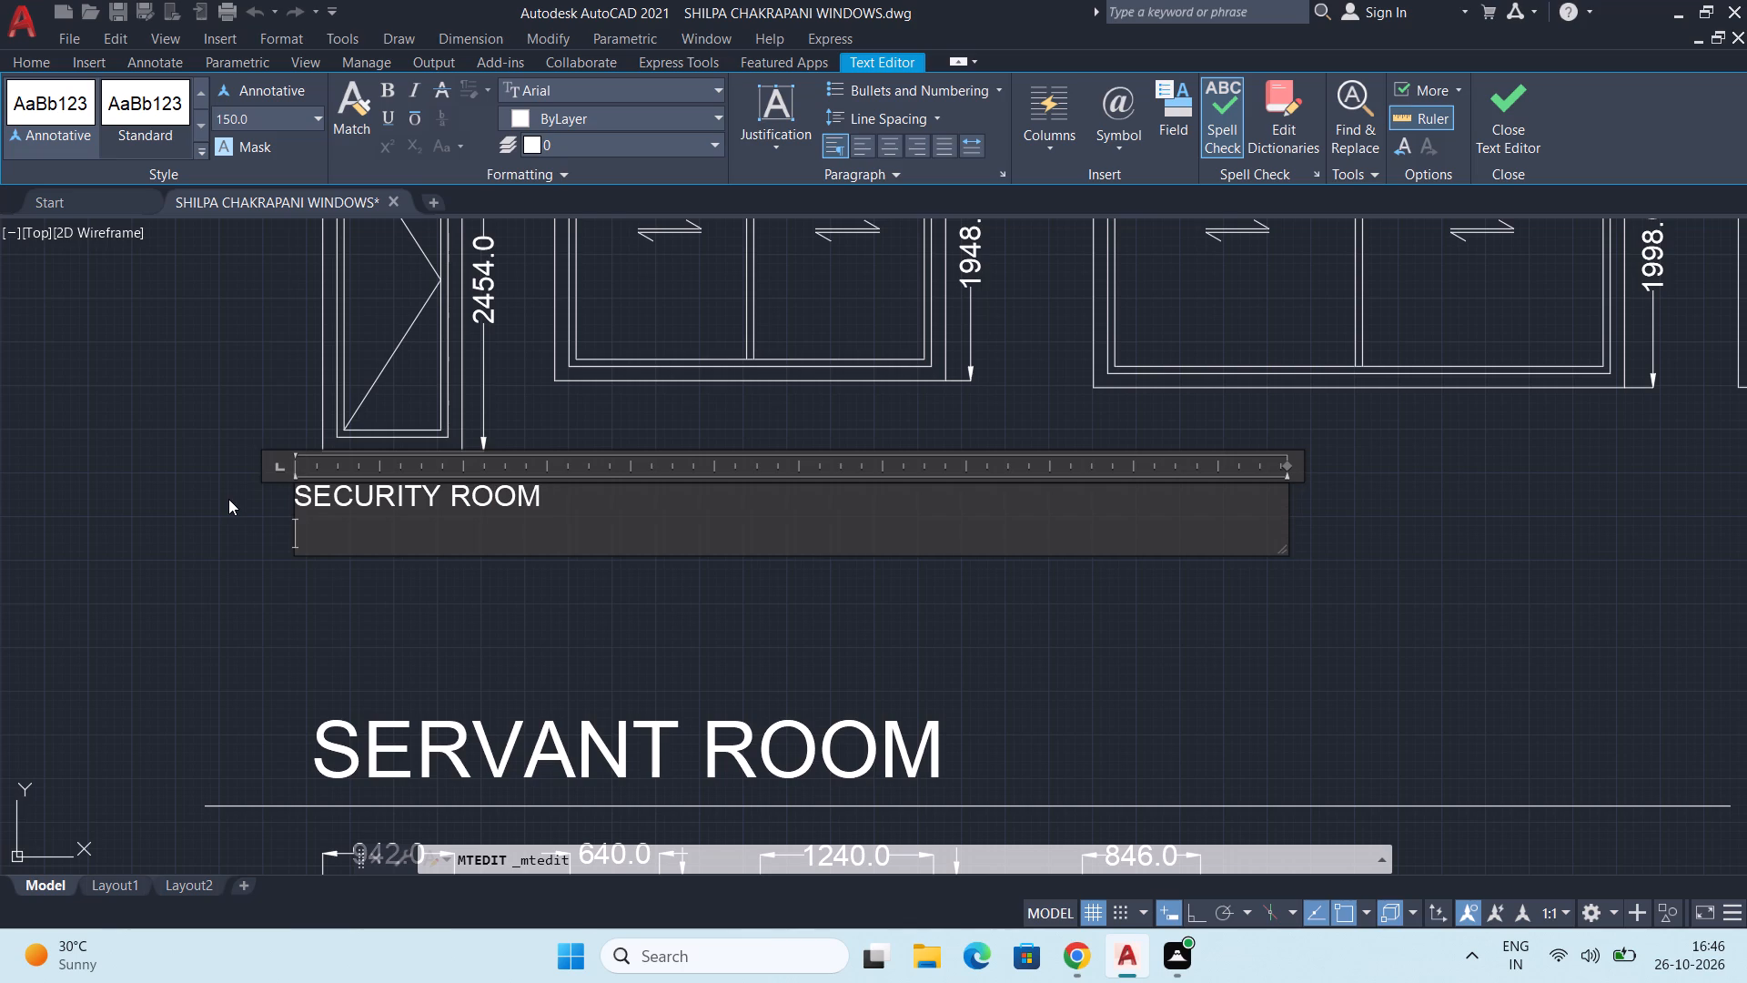
scroll(339, 487, "down", 1)
type("997")
key("x")
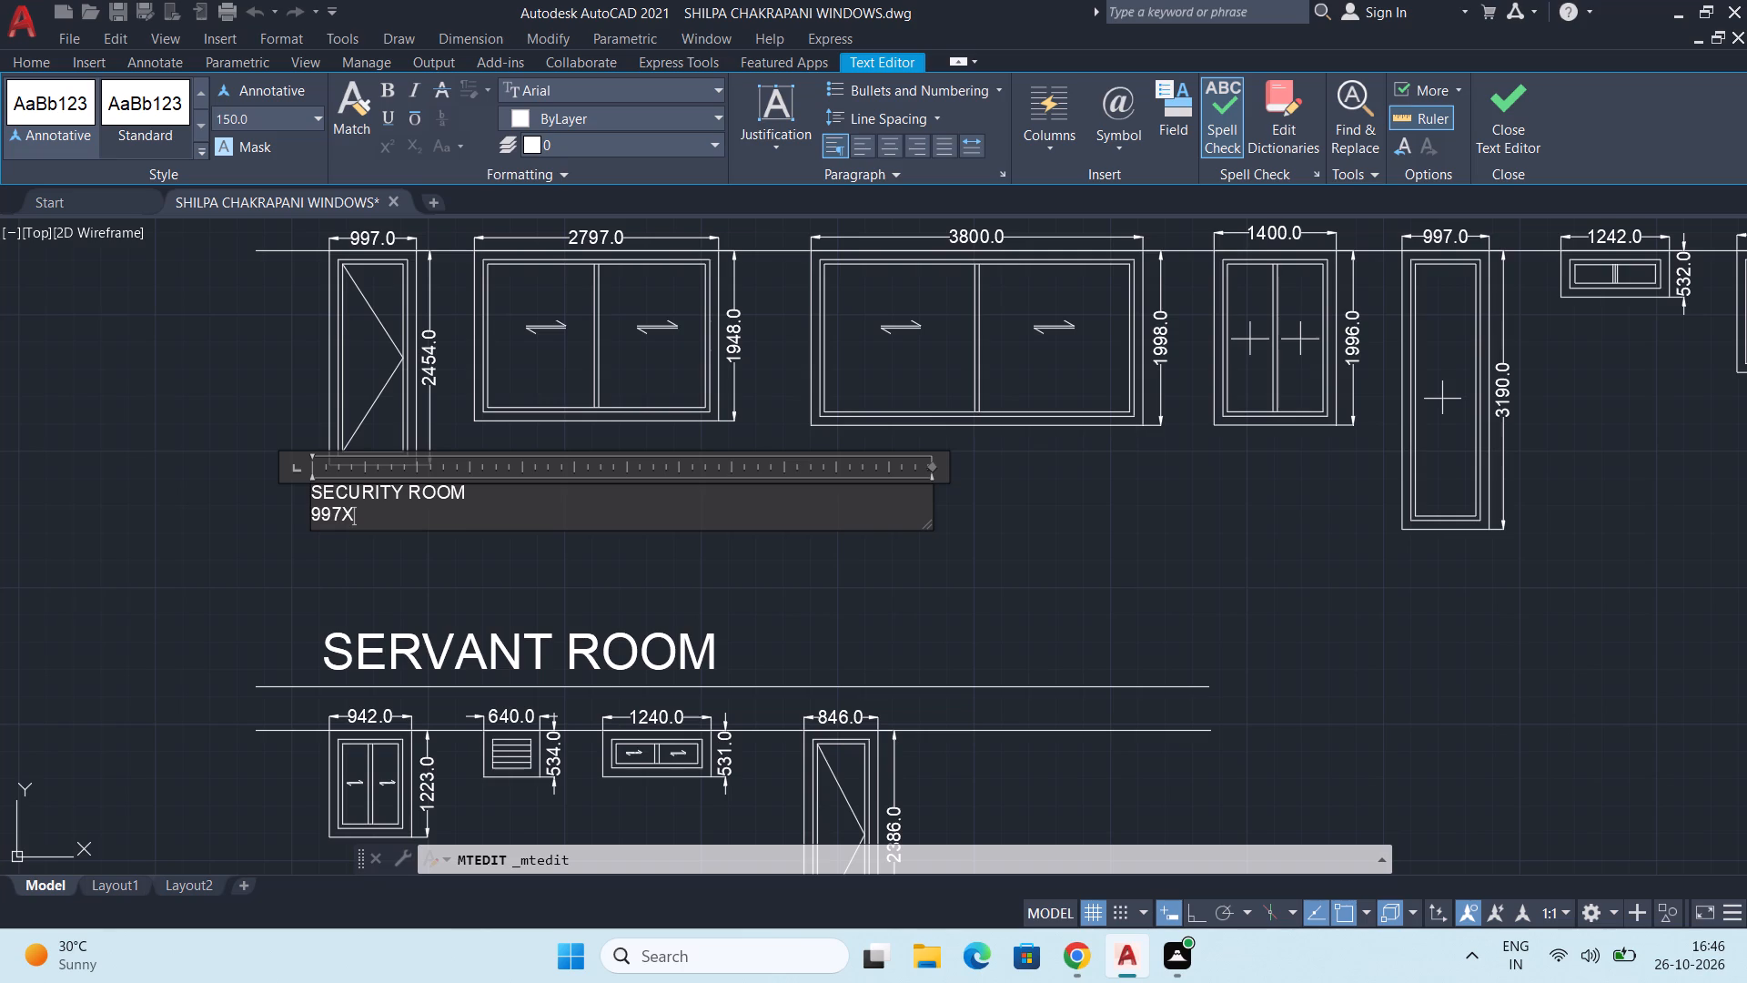
type("2454")
Indent the 997X2454 size line by four spaces to centre it under the SECURITY ROOM name.
left_click(312, 511)
key("space")
key("space")
key("space")
key("space")
left_click(258, 542)
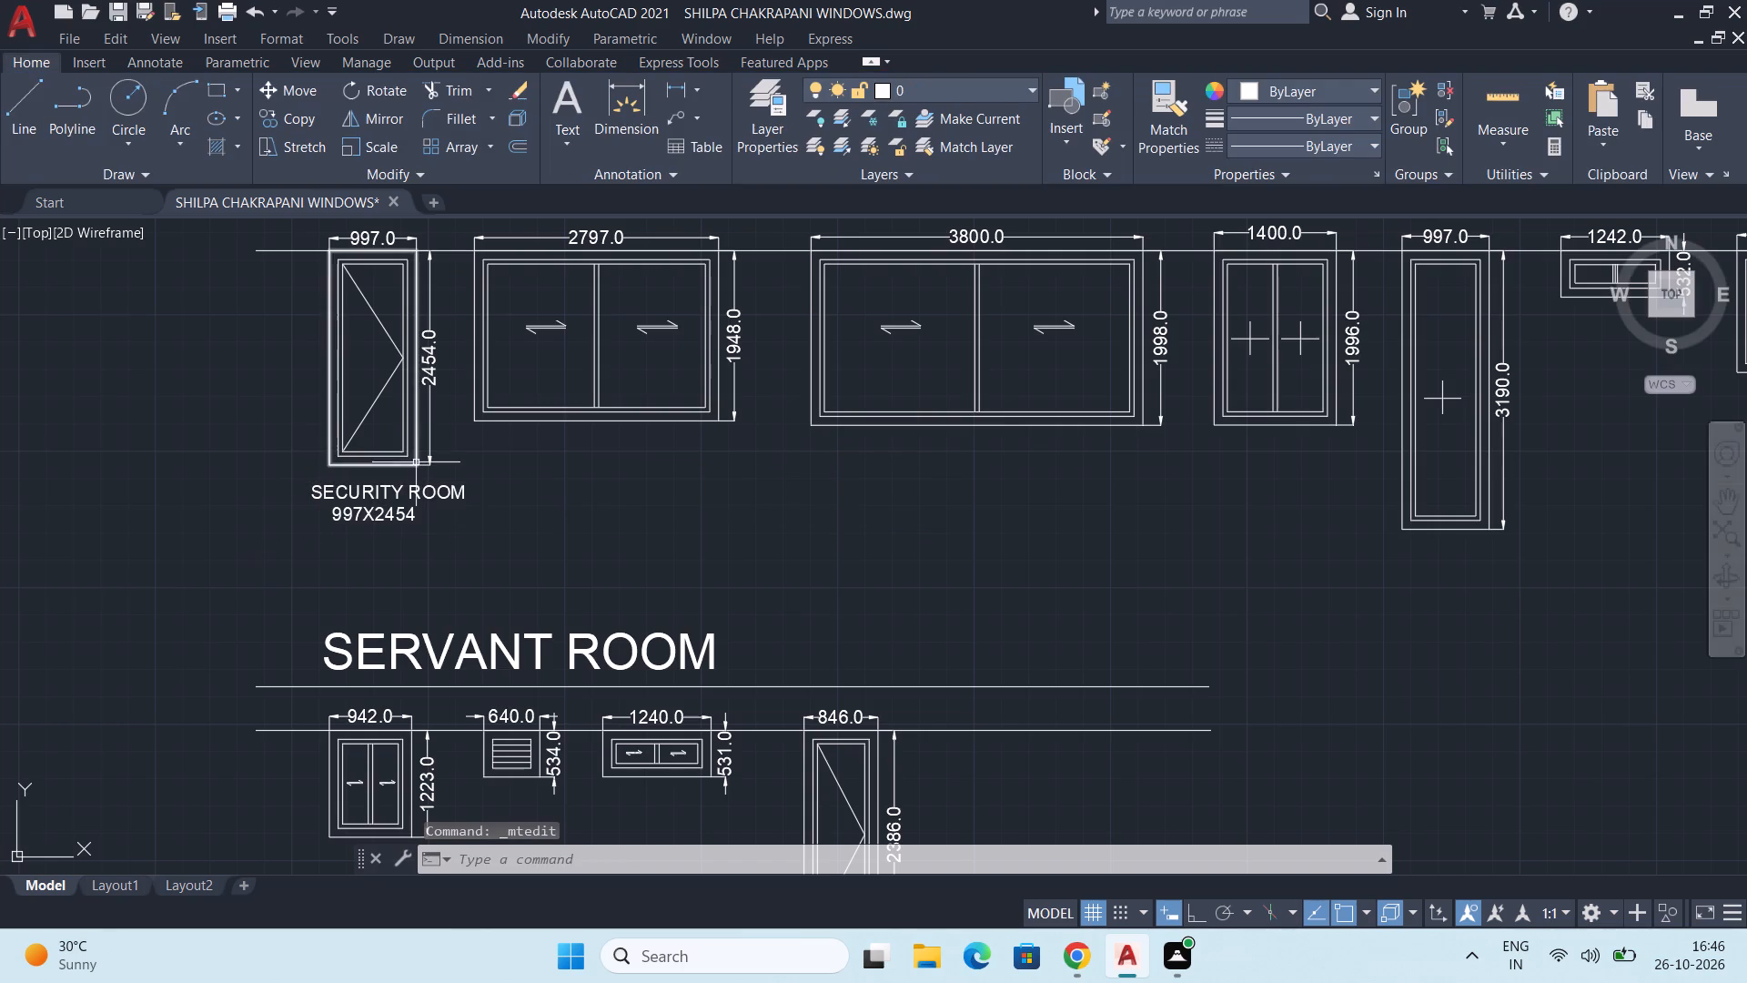
Move the SECURITY ROOM 997X2454 label slightly up and to the left, centring it beneath its window.
left_click(394, 489)
left_click_drag(393, 494, 361, 482)
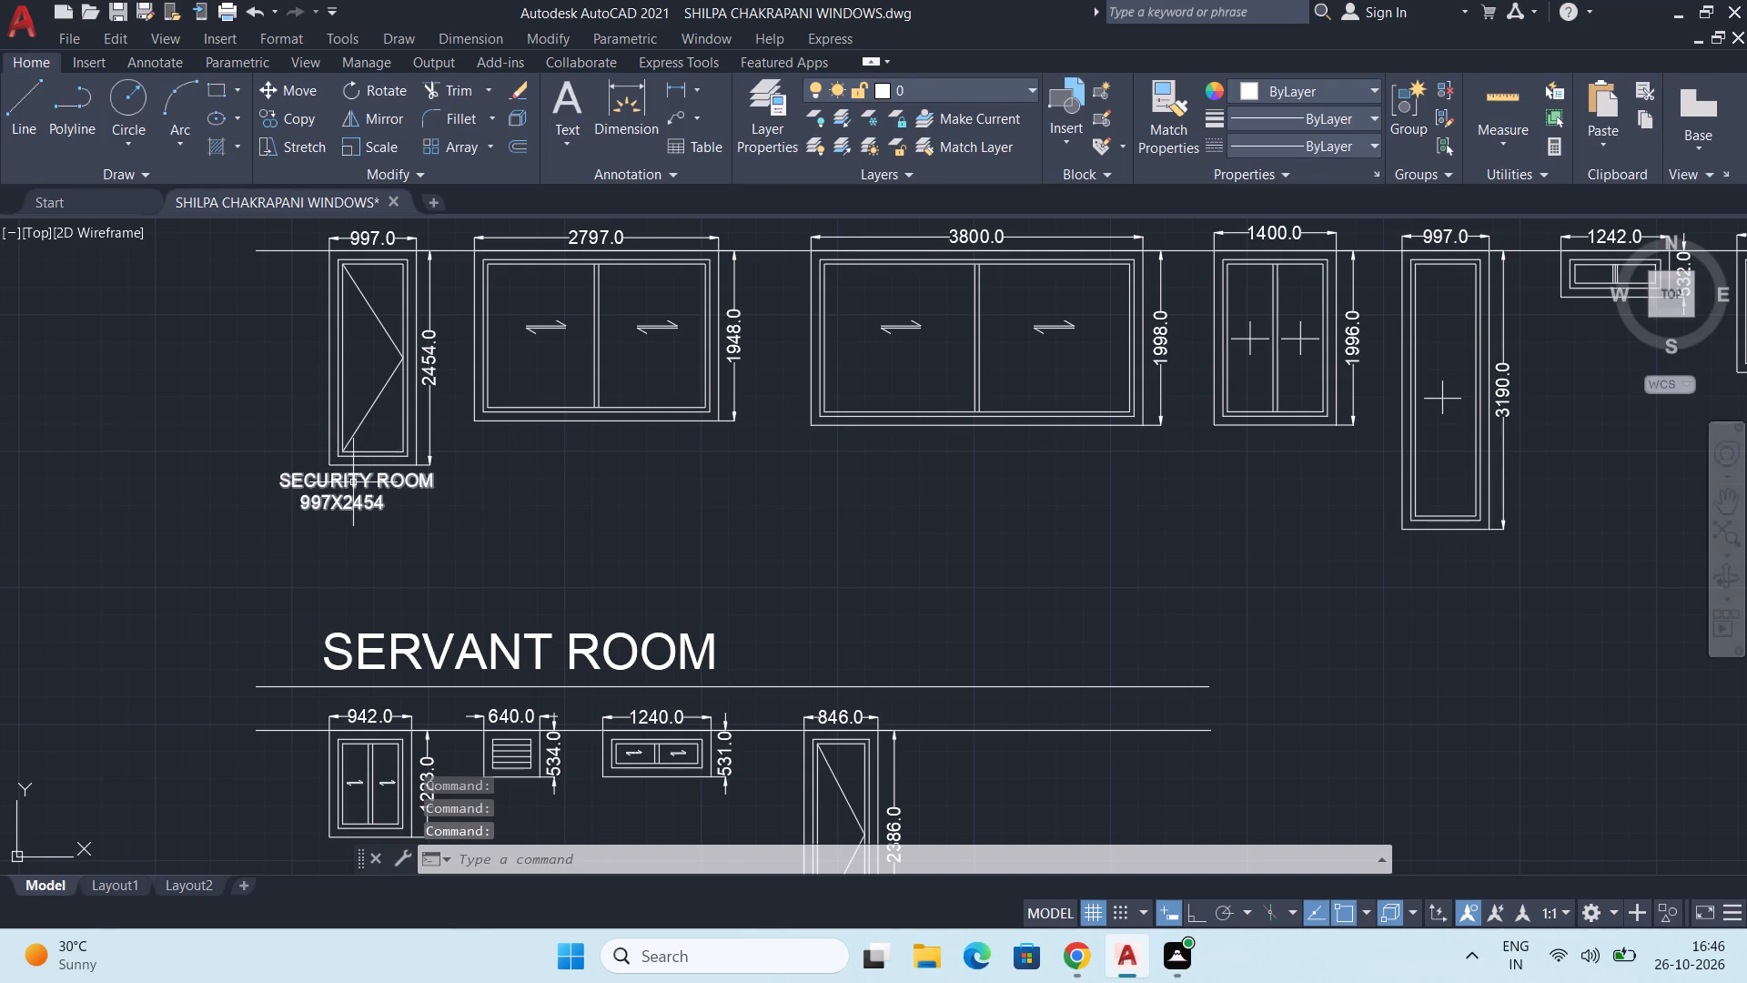
Append (D) after SECURITY ROOM in the label beneath the first, 997-wide window.
double_click(358, 479)
left_click(443, 481)
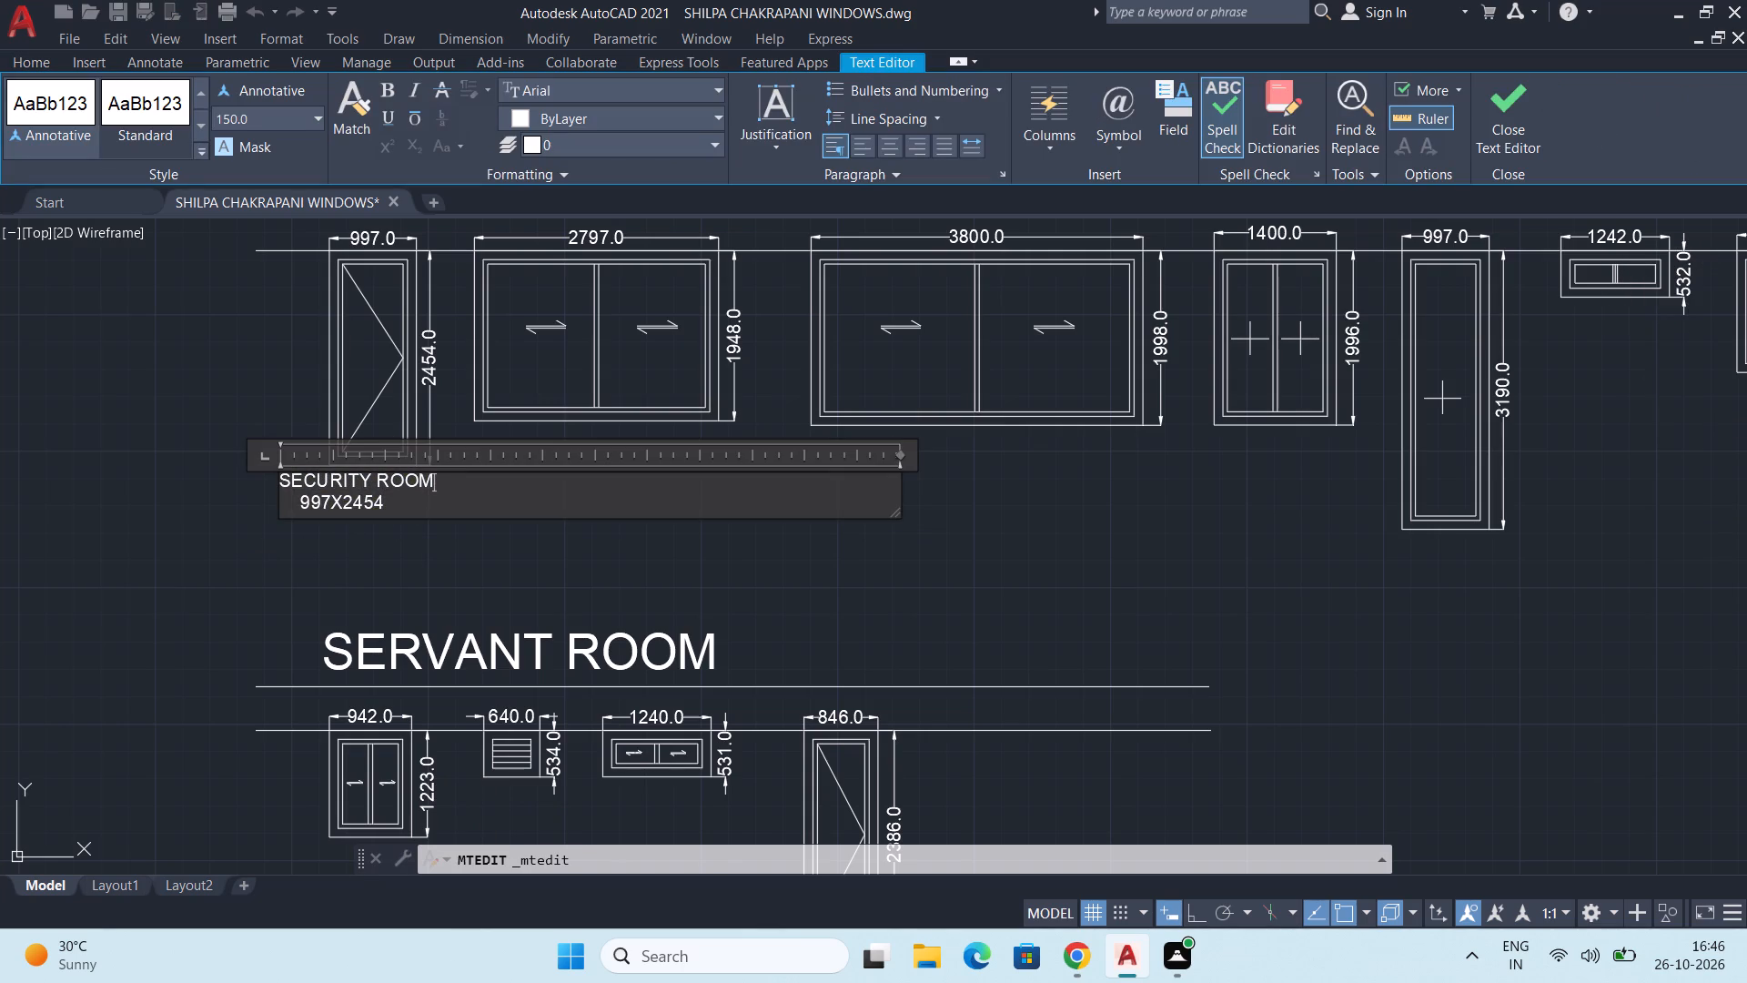
key("space")
key("shift+parenleft")
key("d")
key("shift+parenright")
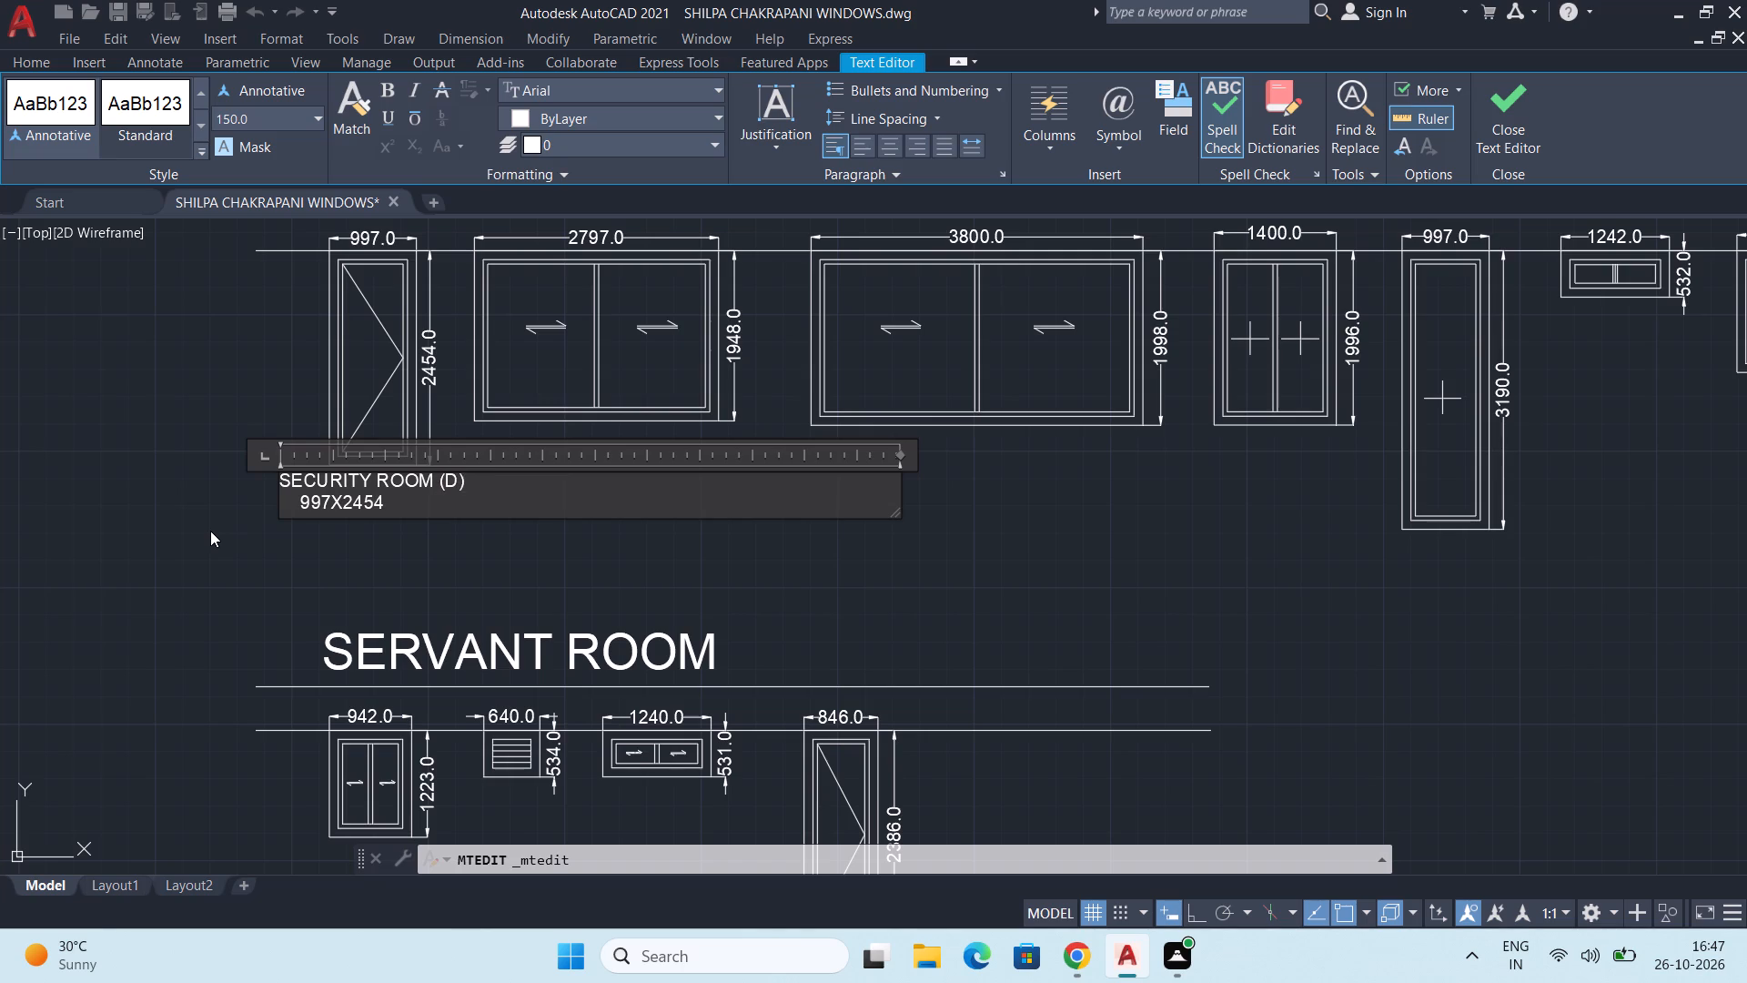
left_click(208, 531)
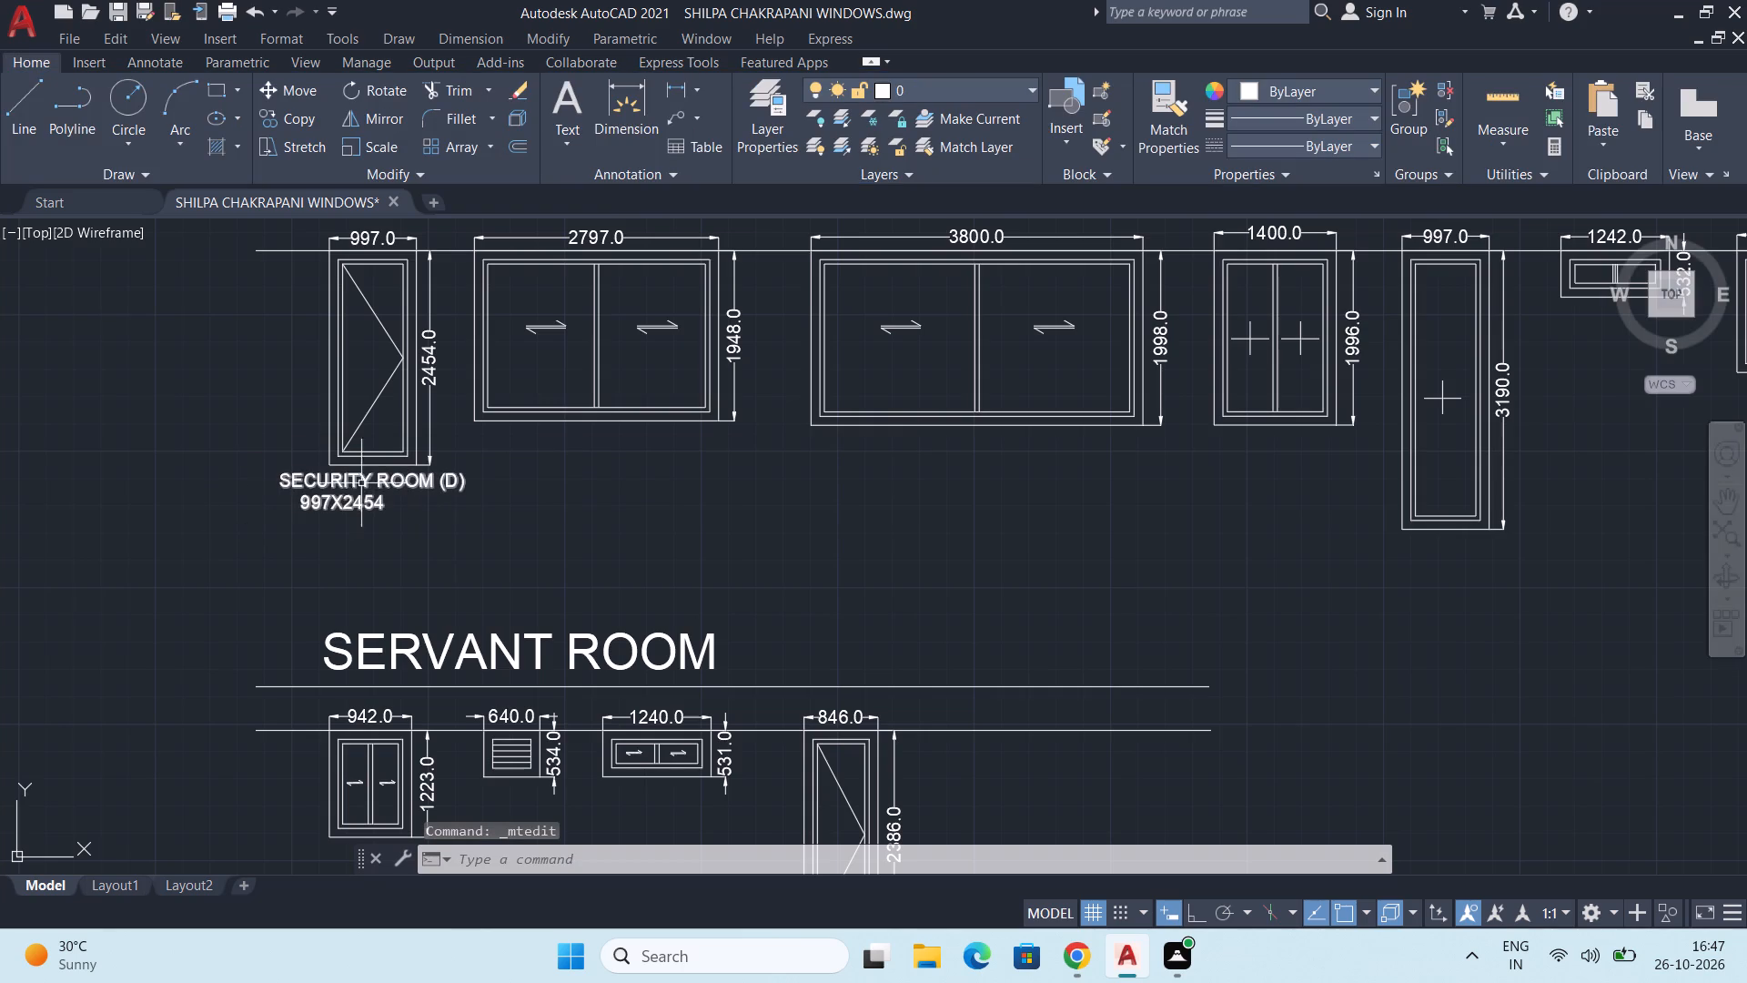
Copy the SECURITY ROOM (D) 997X2454 label beneath the 2797, 3800 and 1400-wide windows of the same row.
middle_click_drag(377, 504, 318, 492)
middle_click_drag(404, 457, 392, 497)
left_click(293, 526)
key("c")
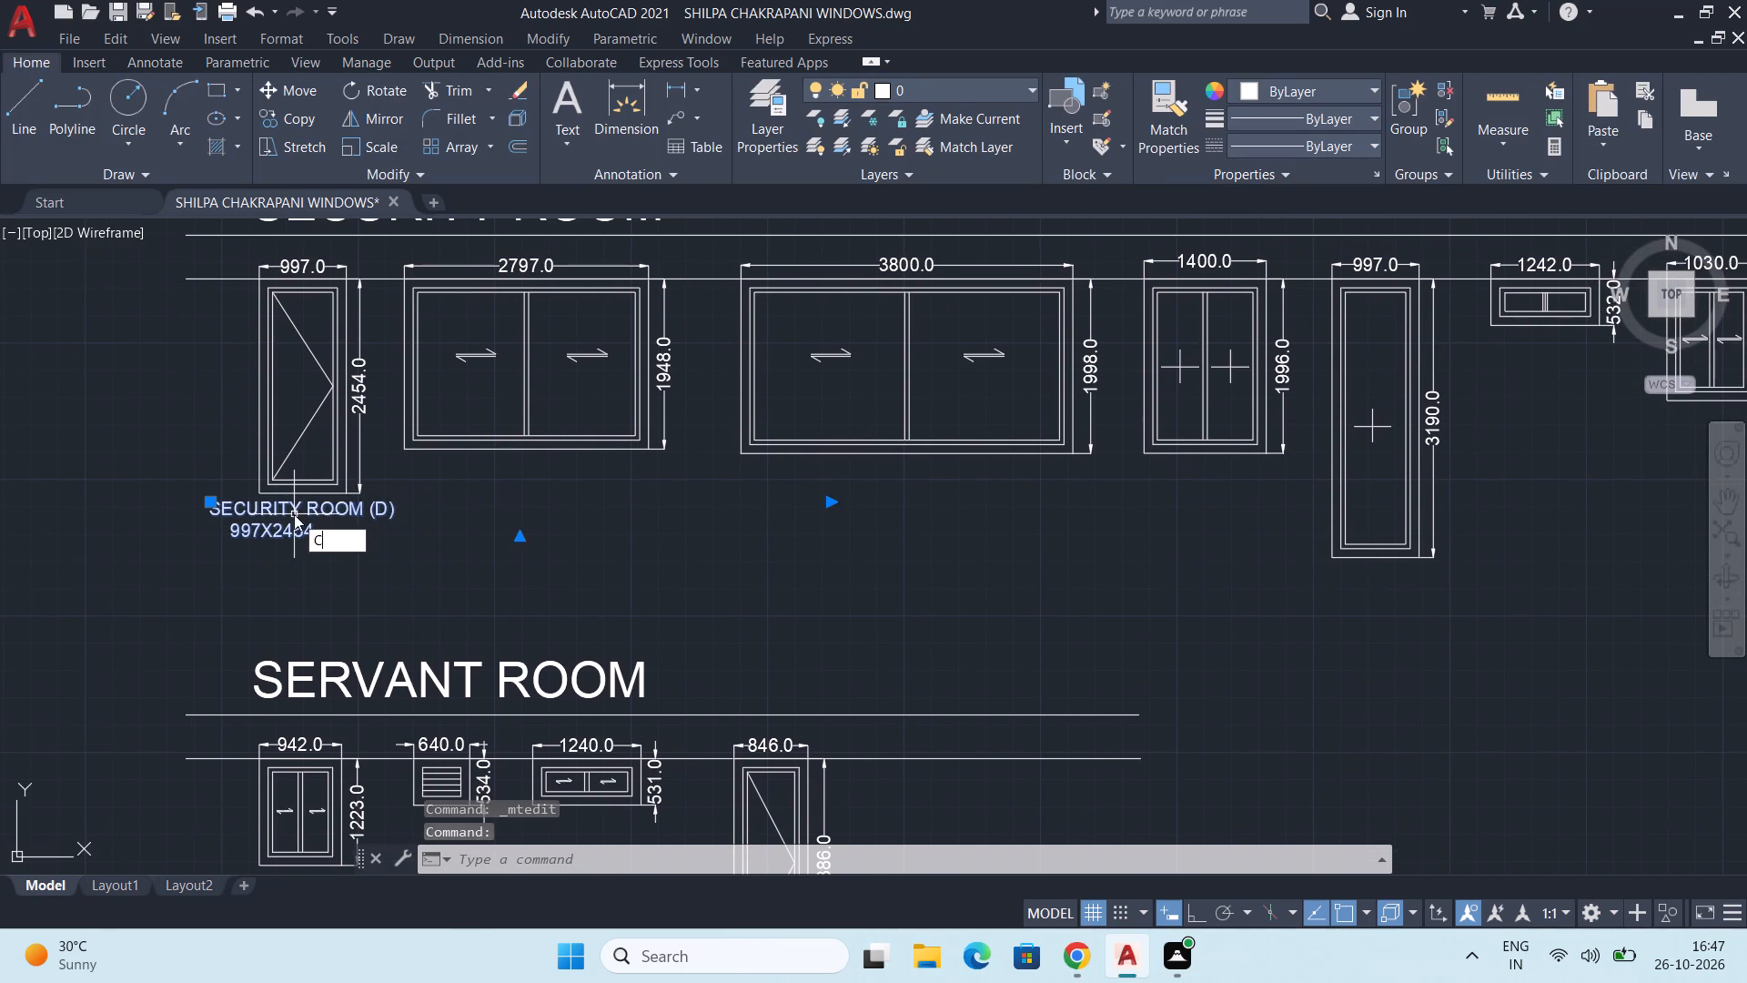
key("o")
key("Return")
left_click_drag(281, 514, 315, 511)
scroll(487, 479, "up", 2)
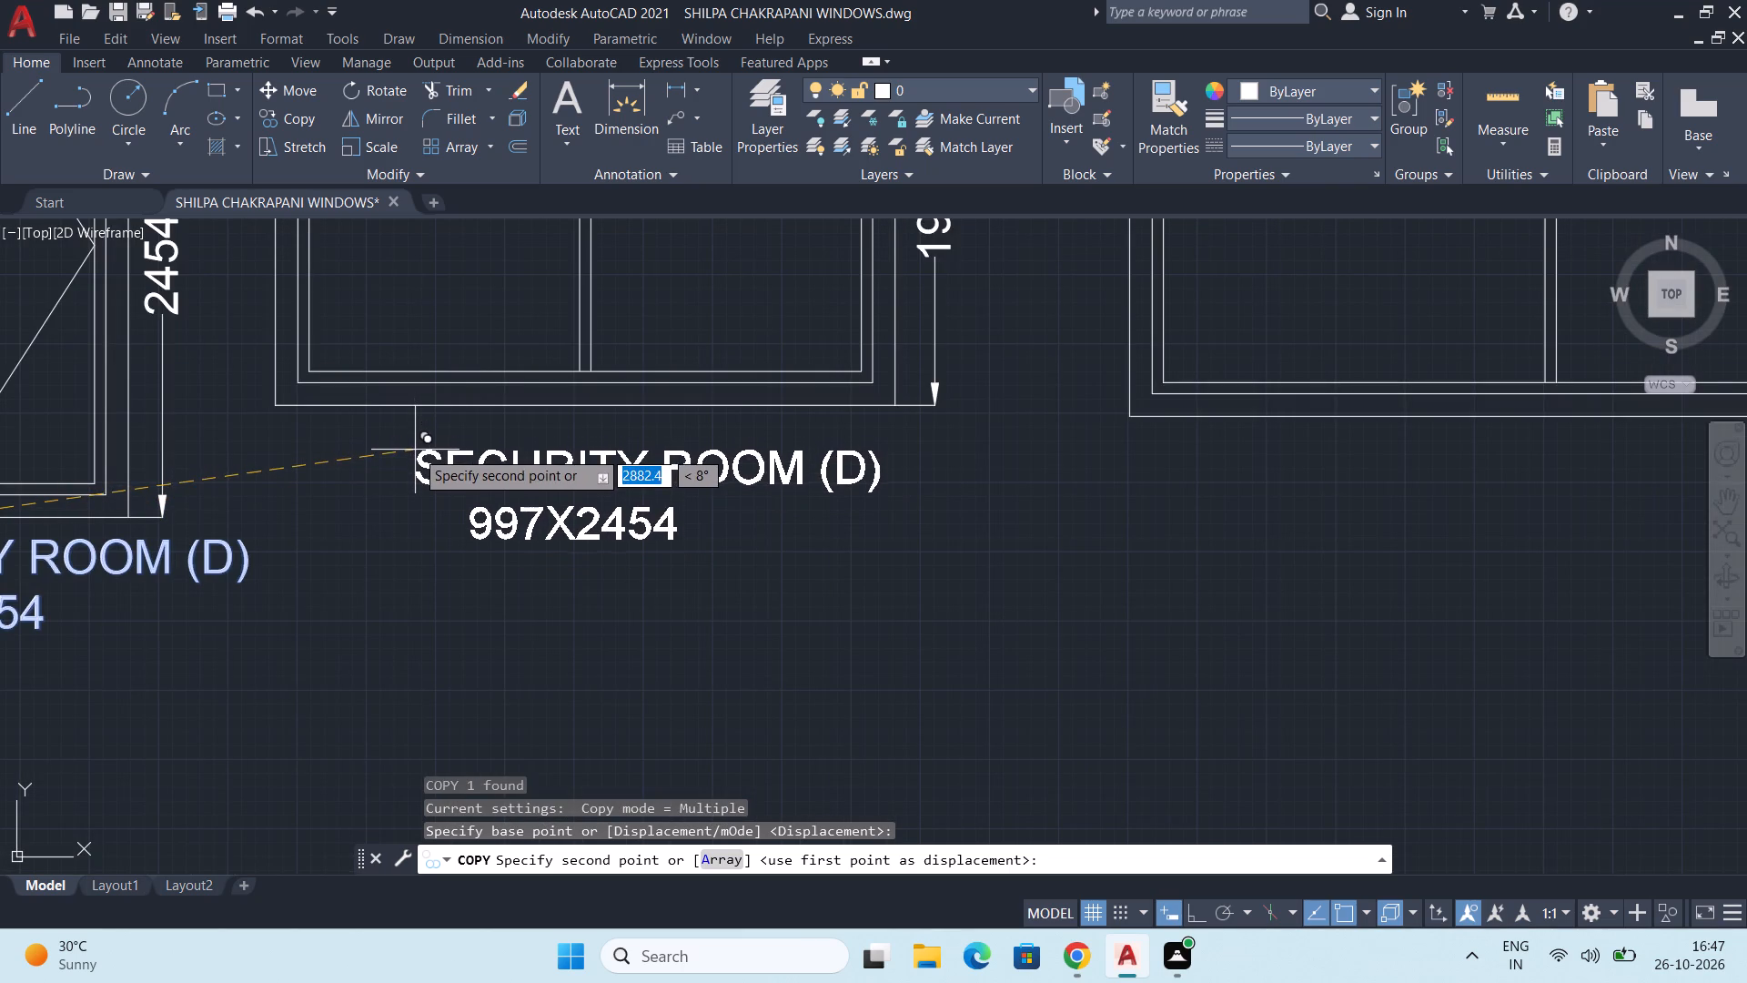
left_click(415, 450)
scroll(684, 481, "down", 2)
middle_click_drag(779, 517, 424, 518)
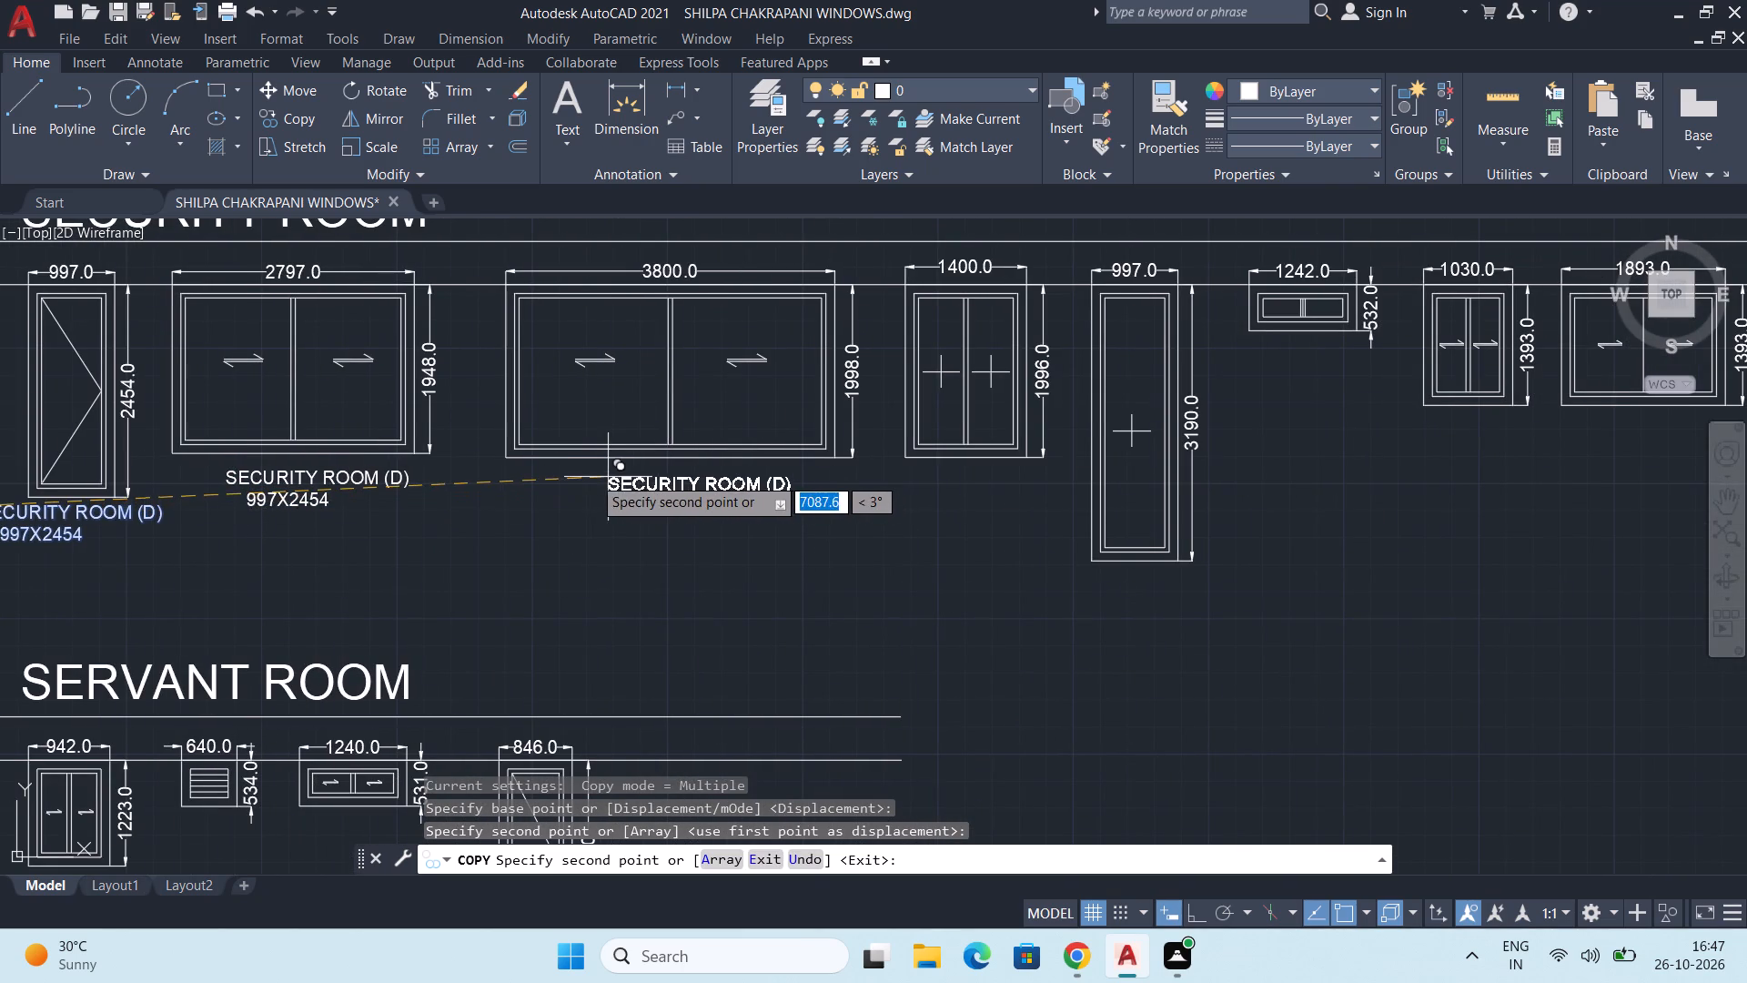
left_click(597, 476)
middle_click_drag(807, 491, 668, 501)
scroll(692, 501, "up", 2)
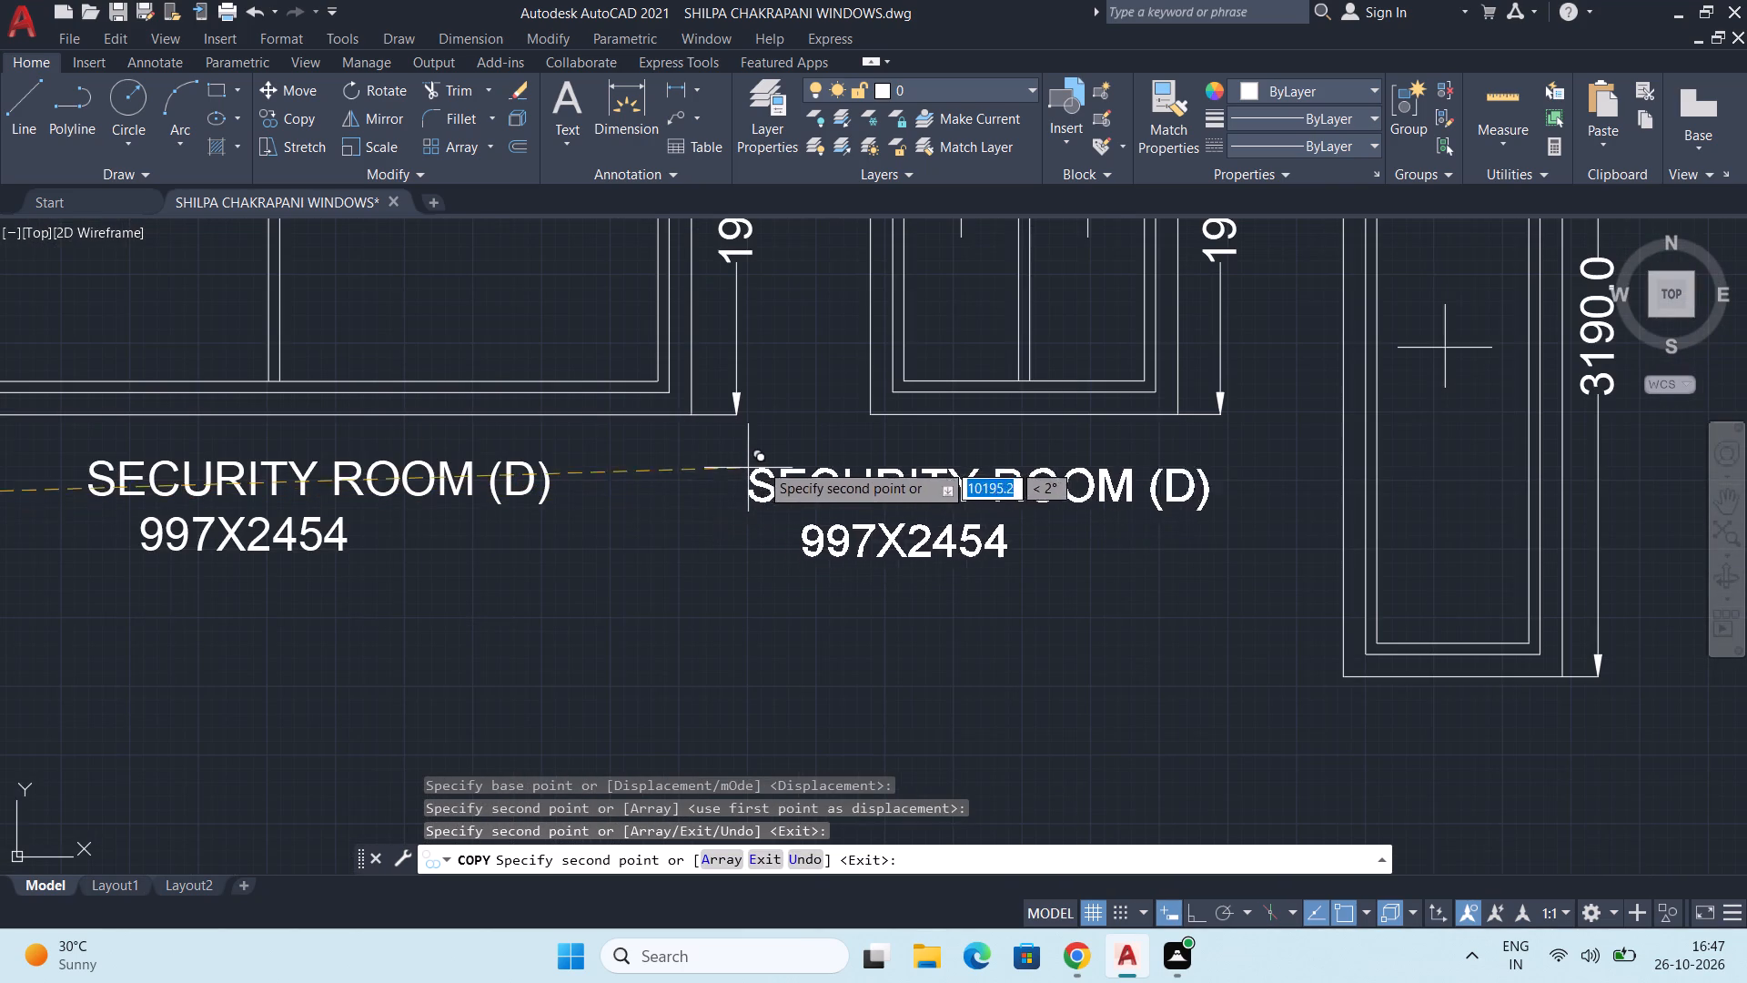
left_click(839, 456)
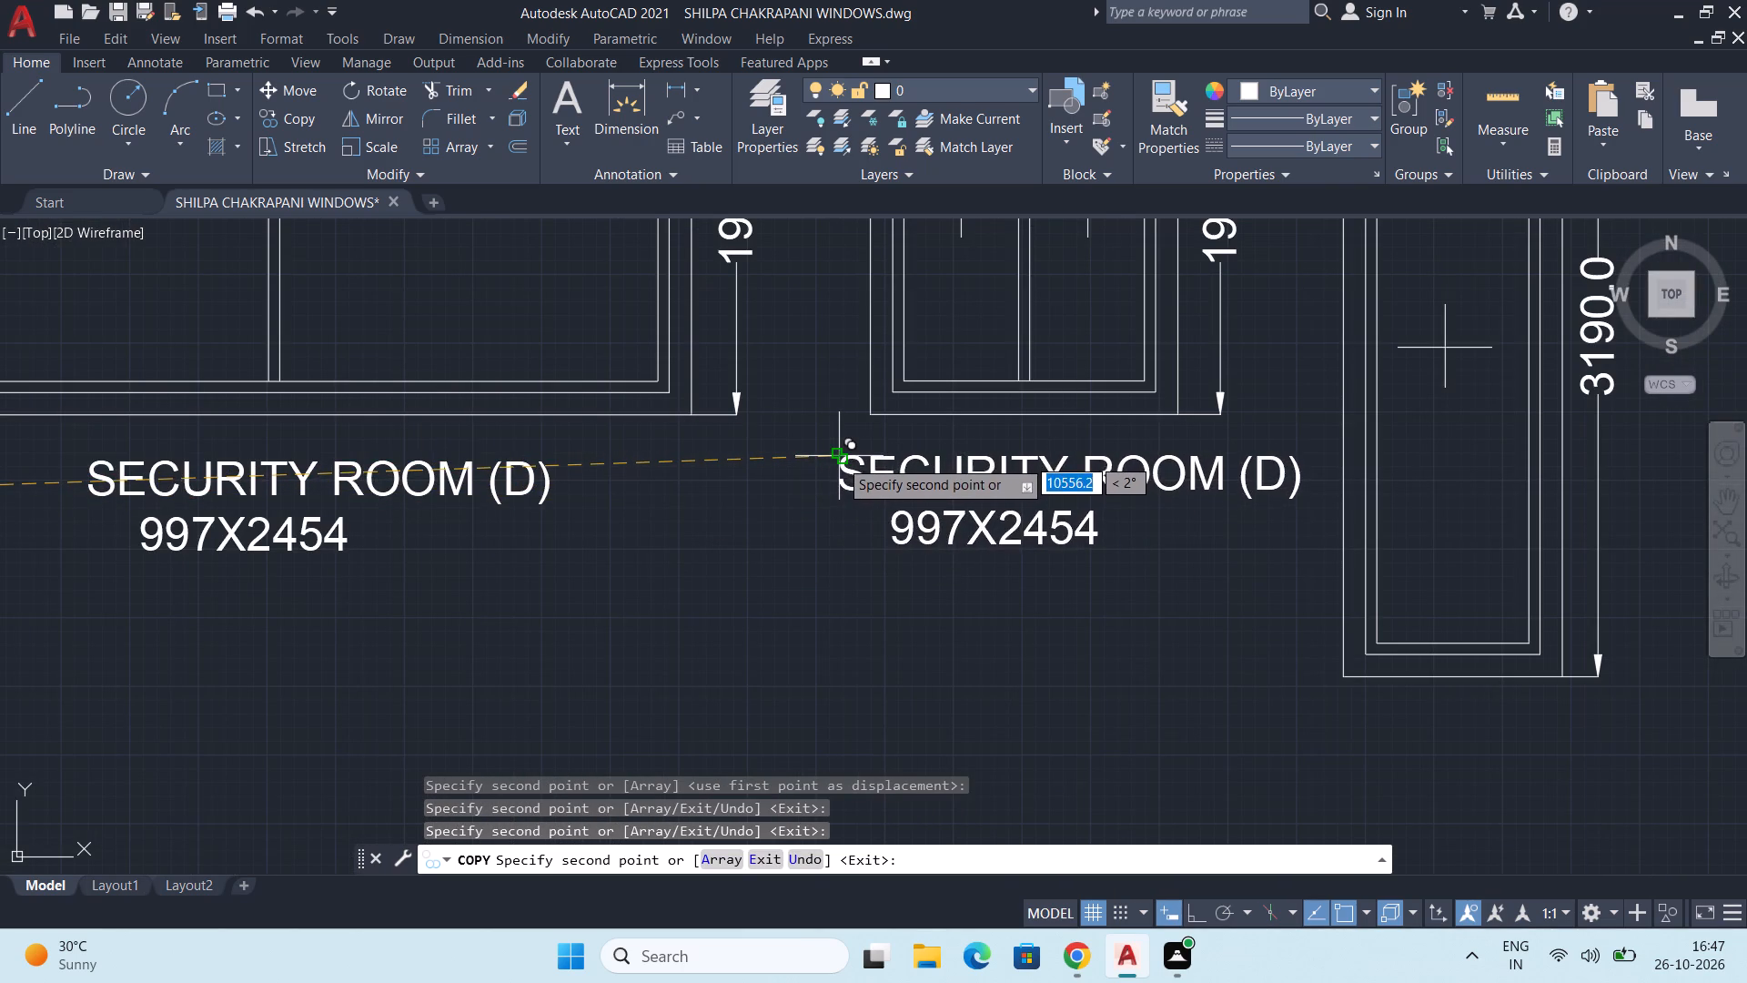
Place further copies of the label beneath the 997-wide, 3190-high window and the 1242-wide window.
scroll(849, 502, "down", 1)
middle_click_drag(987, 619, 792, 512)
scroll(1010, 564, "up", 1)
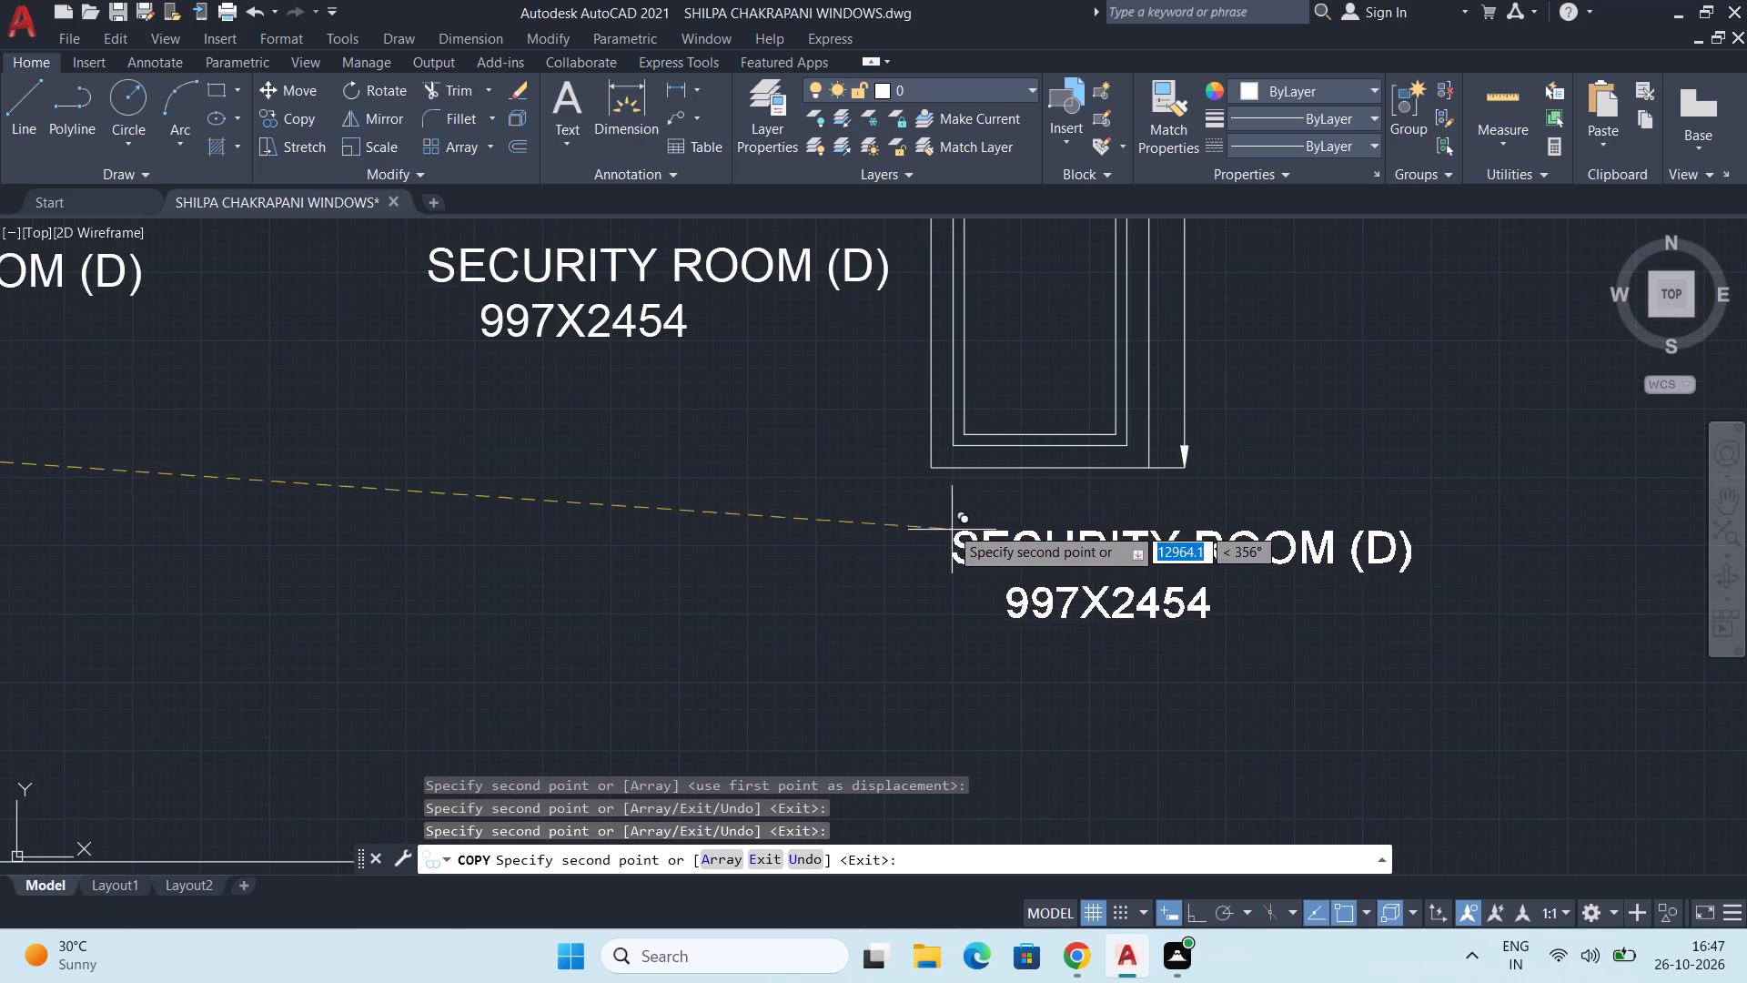
left_click(894, 518)
scroll(1057, 433, "down", 2)
middle_click_drag(1093, 445, 895, 614)
scroll(965, 408, "up", 1)
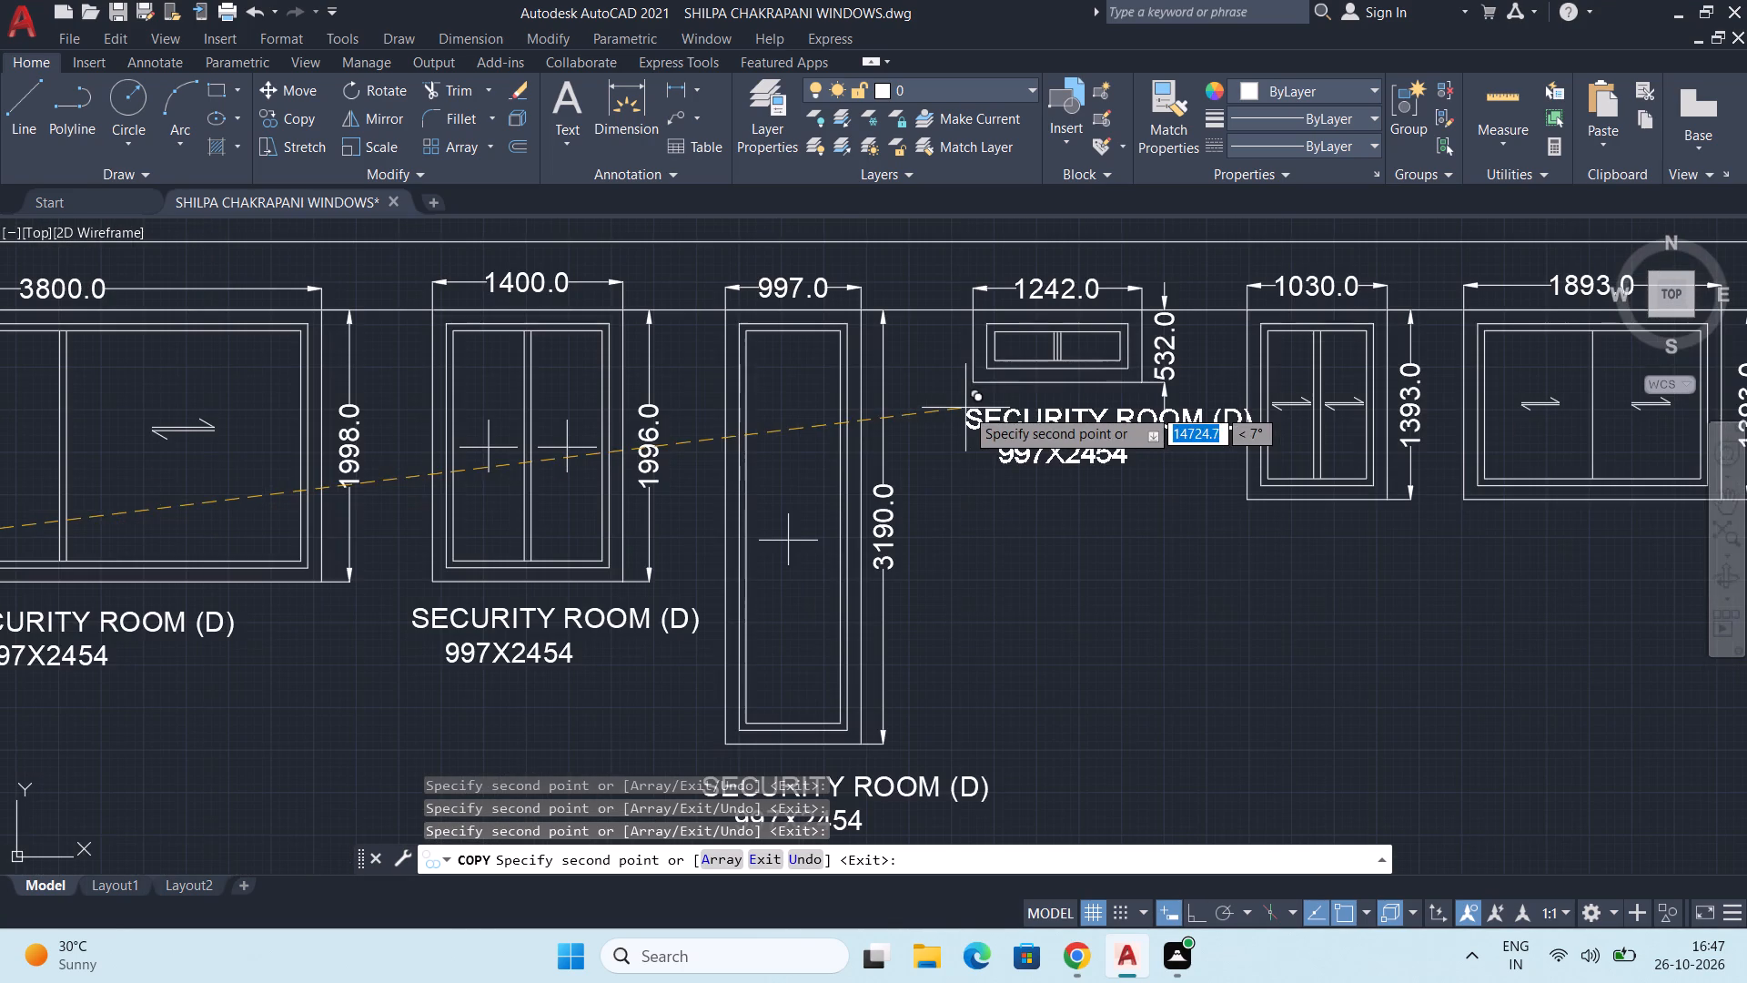
left_click(948, 414)
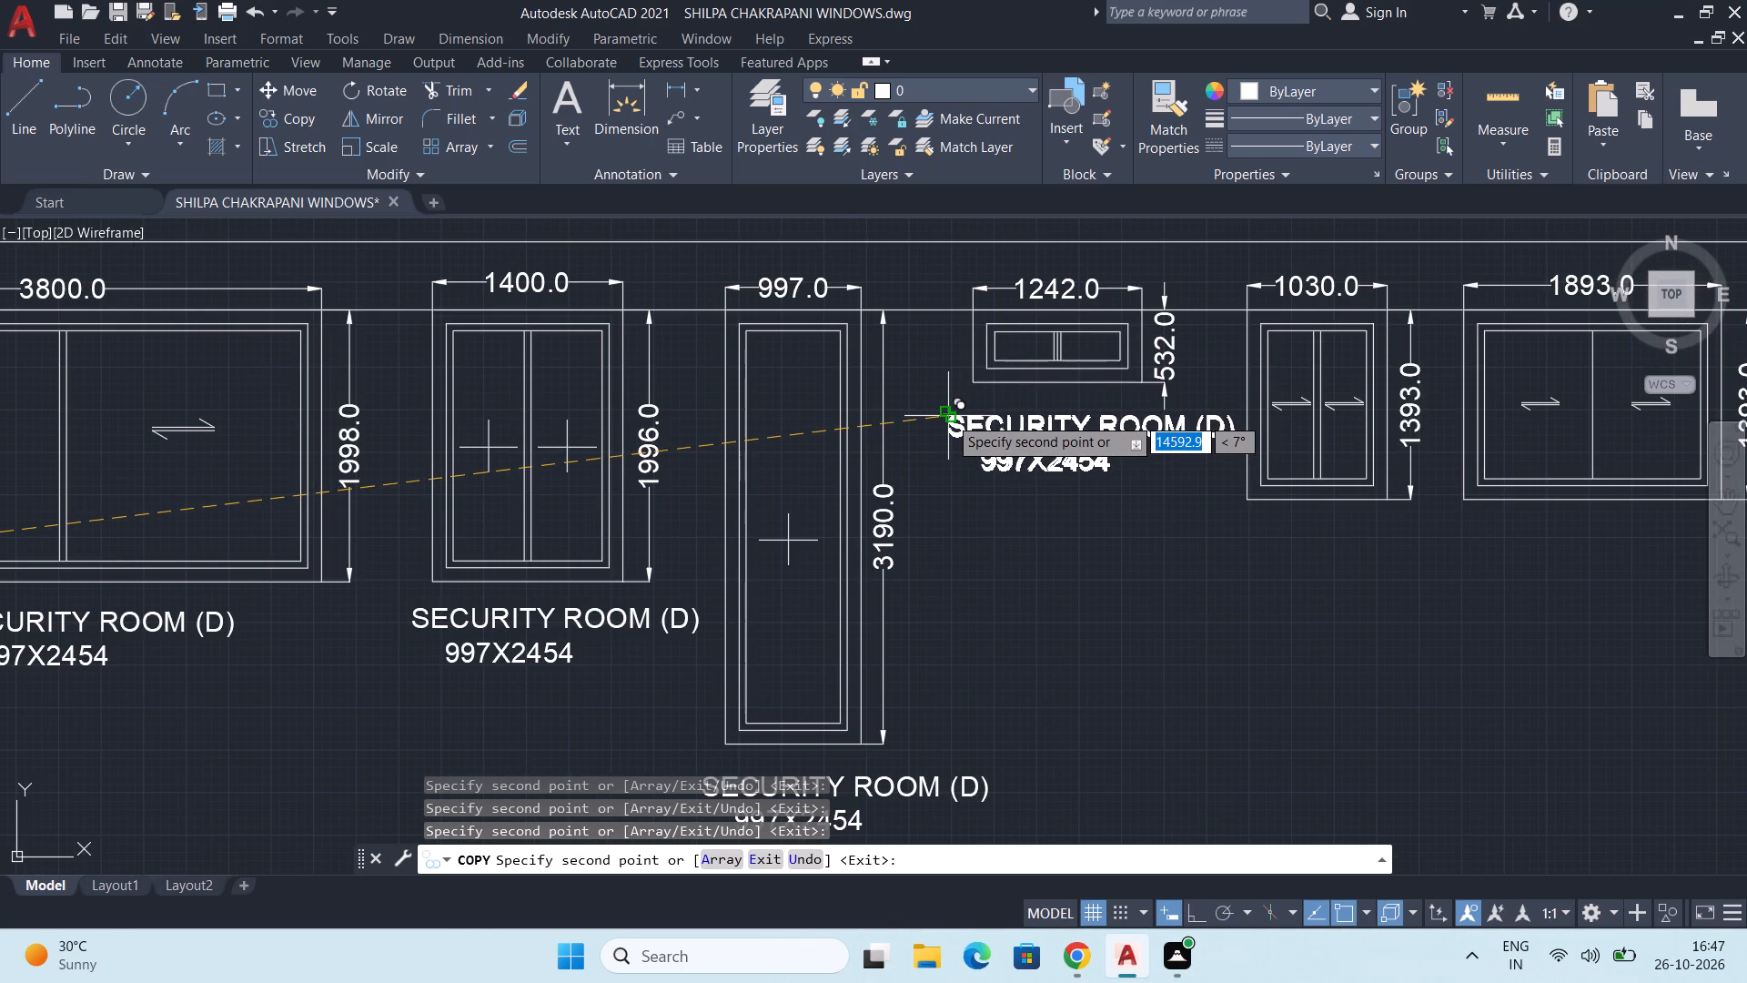
Place a last copy of the label beneath the 1030-wide window and end the Copy command.
scroll(1072, 543, "down", 1)
middle_click_drag(1133, 596, 1014, 580)
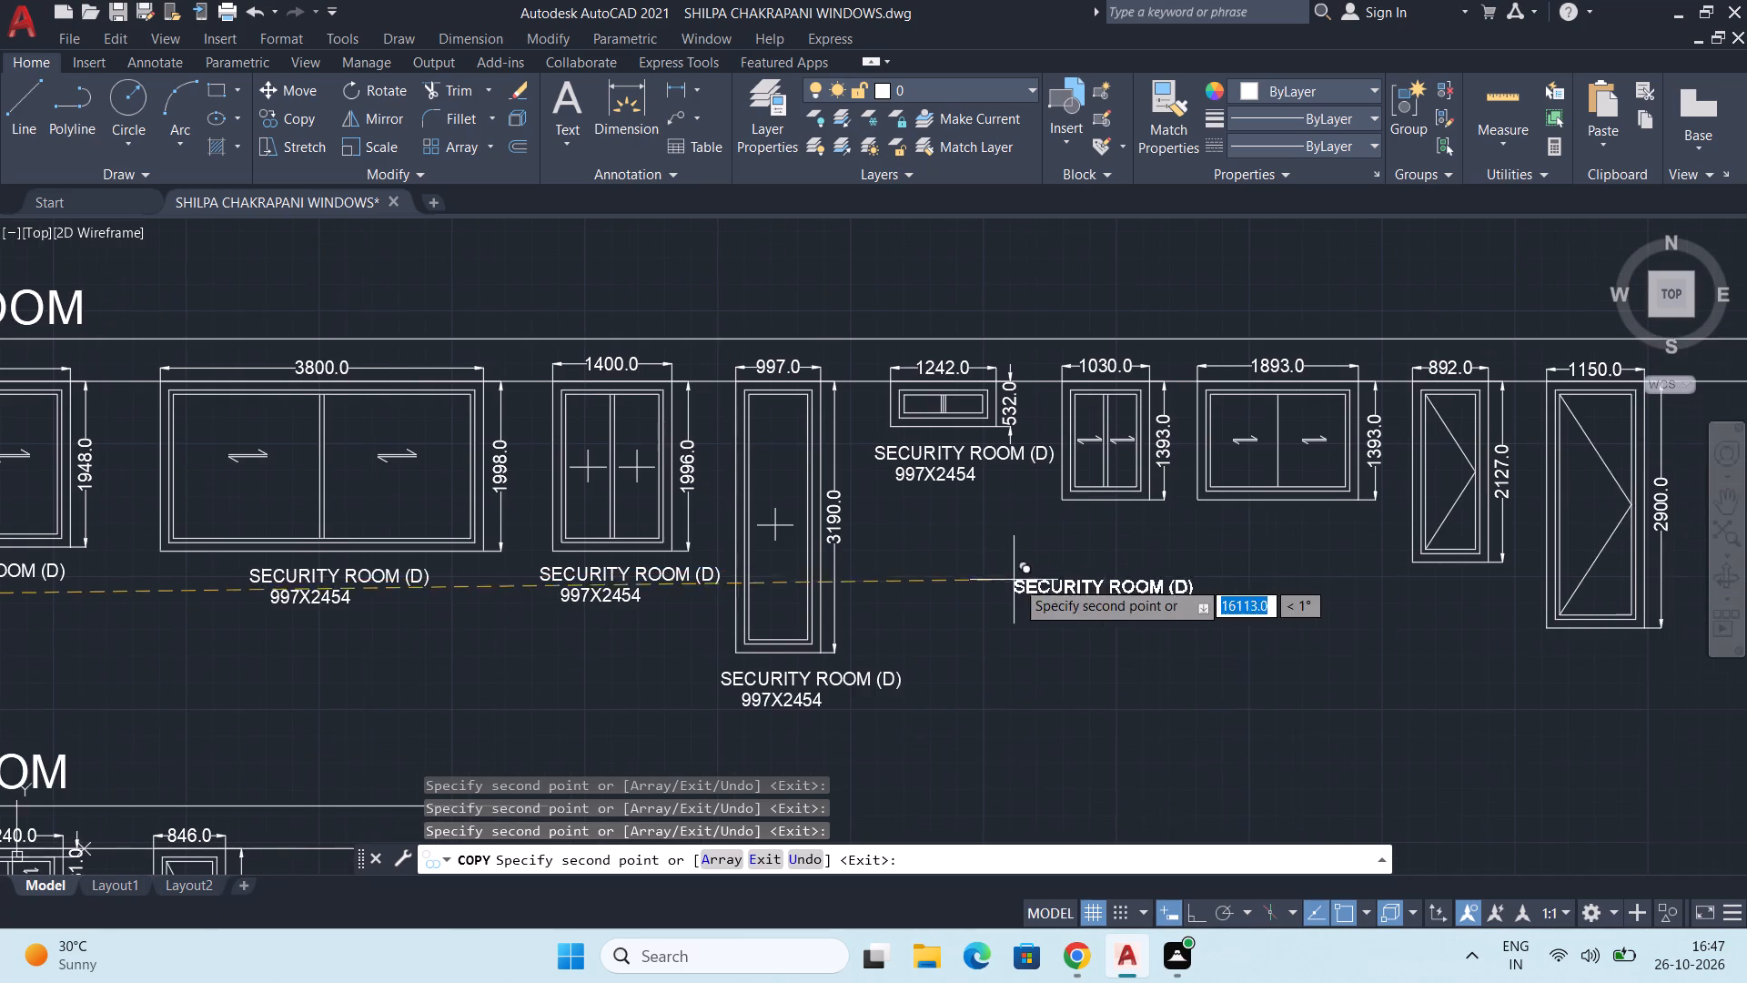
scroll(1032, 548, "up", 1)
middle_click_drag(1060, 537, 969, 547)
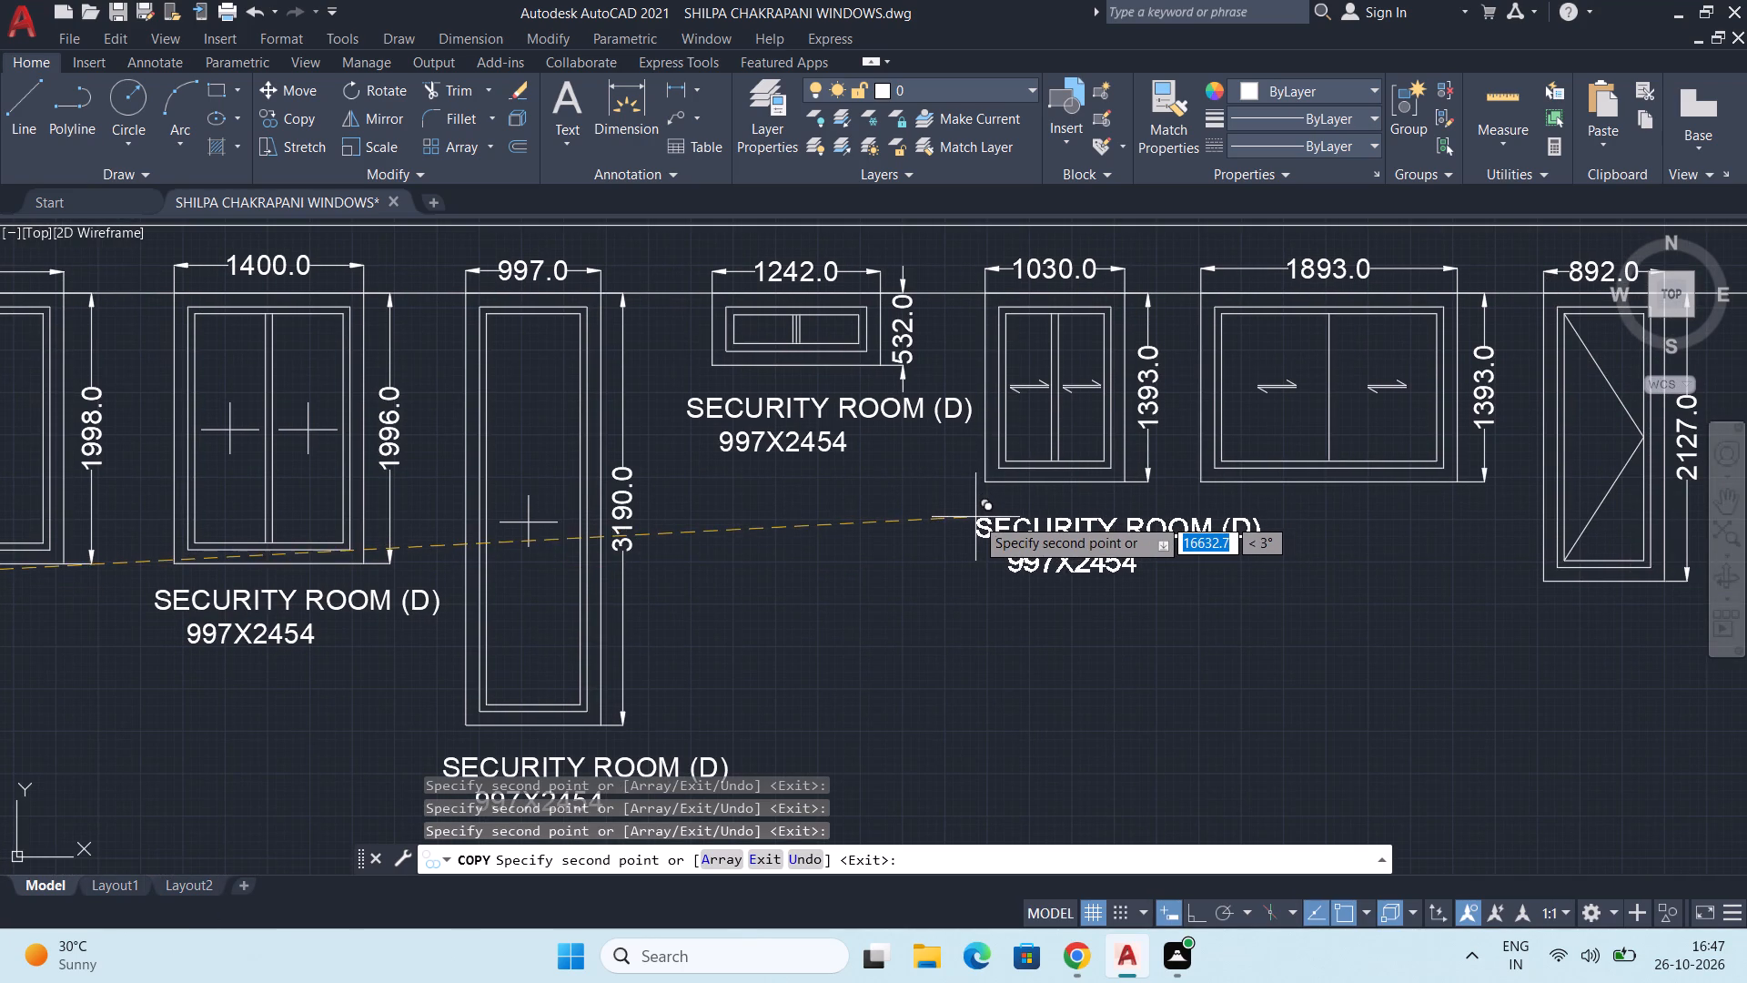
left_click(974, 509)
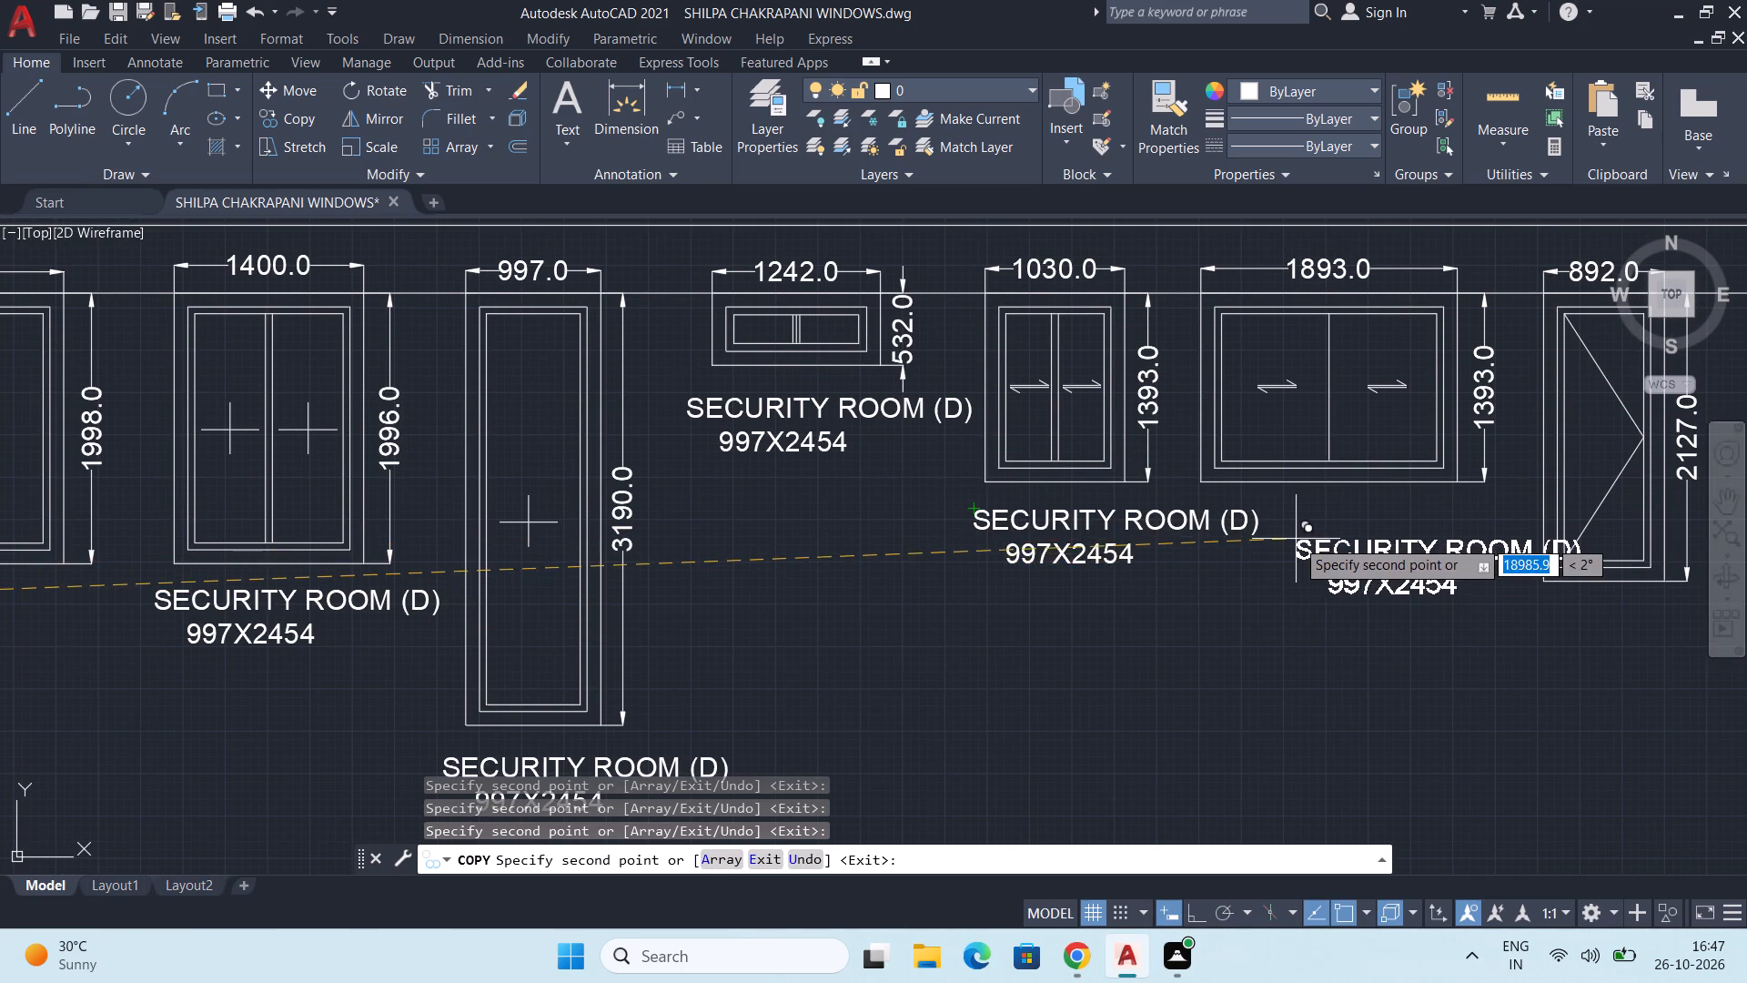
scroll(1294, 543, "down", 1)
middle_click_drag(1259, 583, 818, 610)
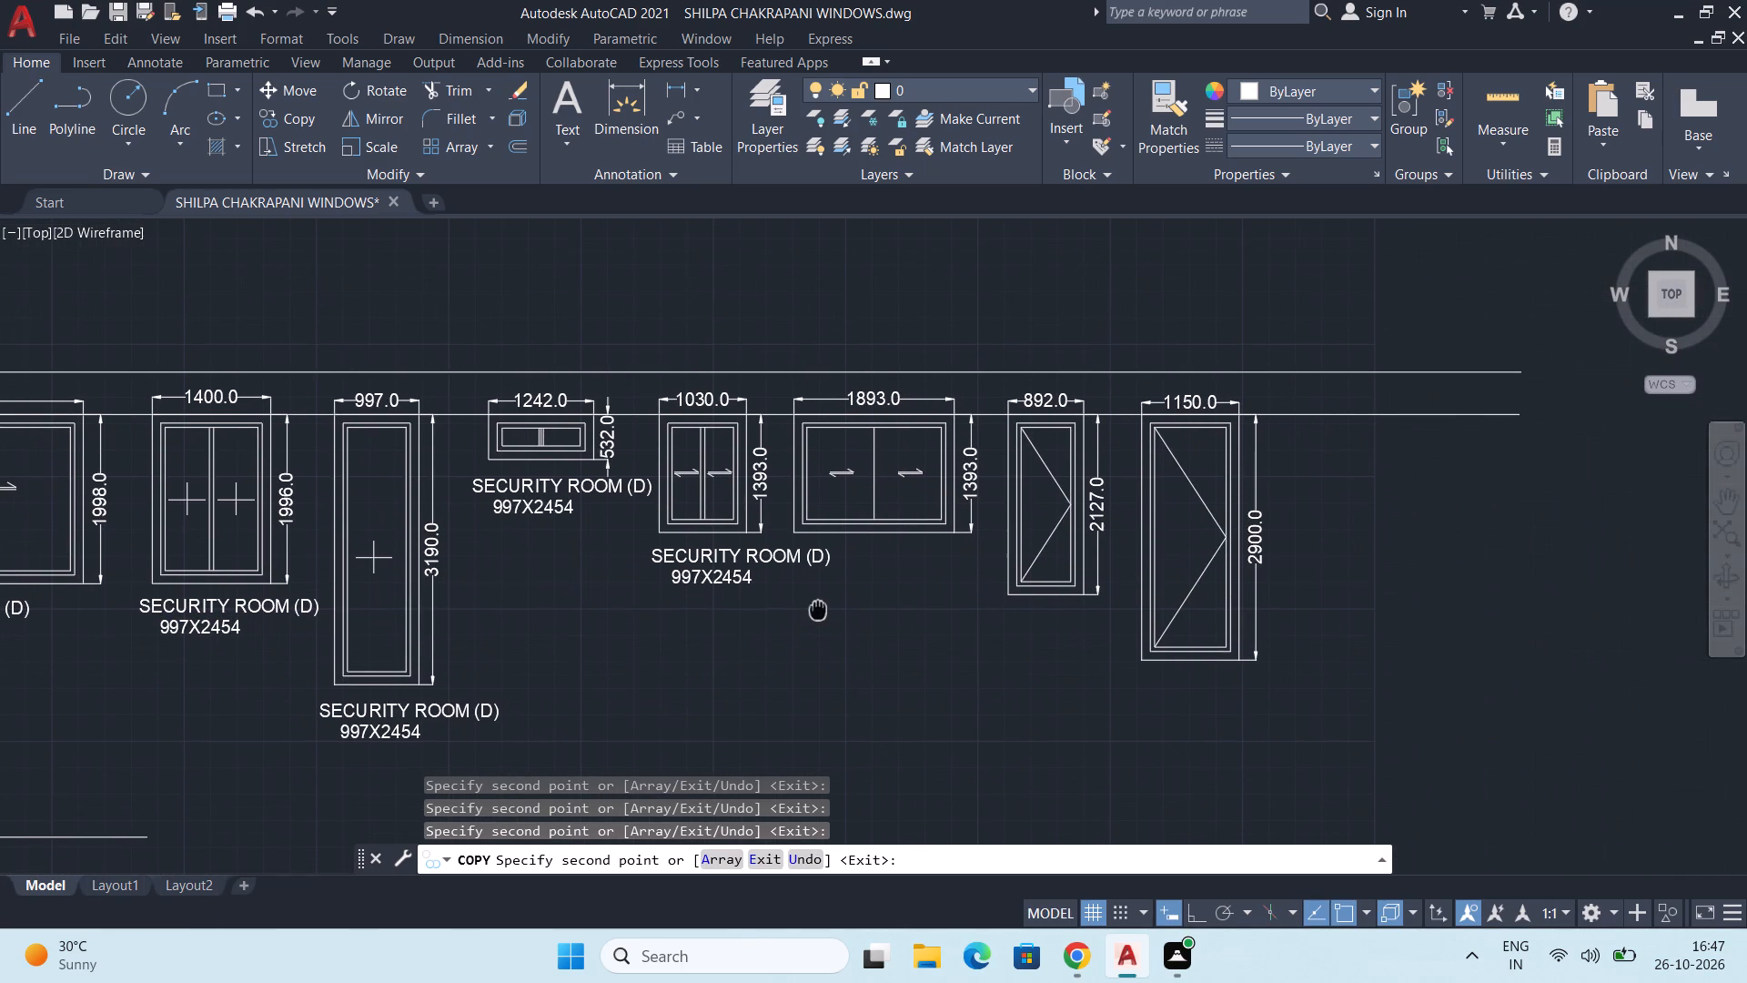
middle_click_drag(818, 610, 765, 595)
scroll(813, 563, "up", 1)
key("space")
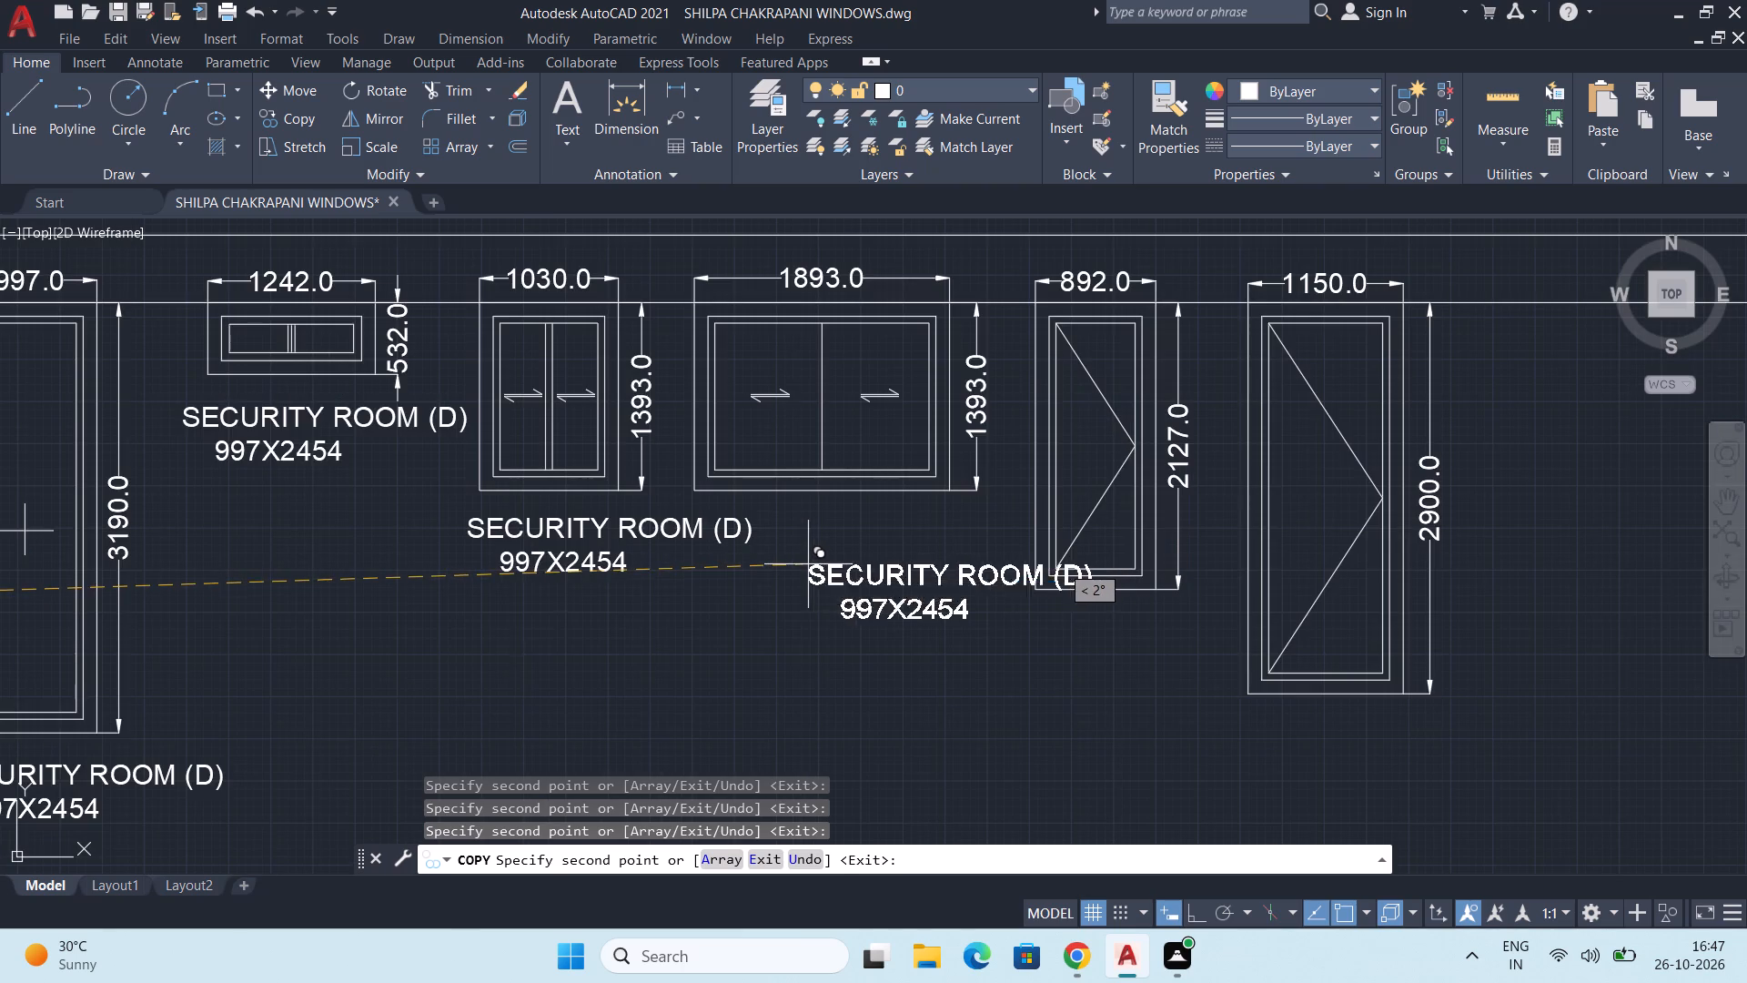
With ortho on, stretch the right ends of the SECURITY ROOM row's two horizontal lines outward by about 3670 mm, finishing level.
scroll(837, 552, "down", 1)
scroll(1090, 552, "down", 1)
scroll(1063, 406, "up", 1)
middle_click_drag(1116, 479, 944, 452)
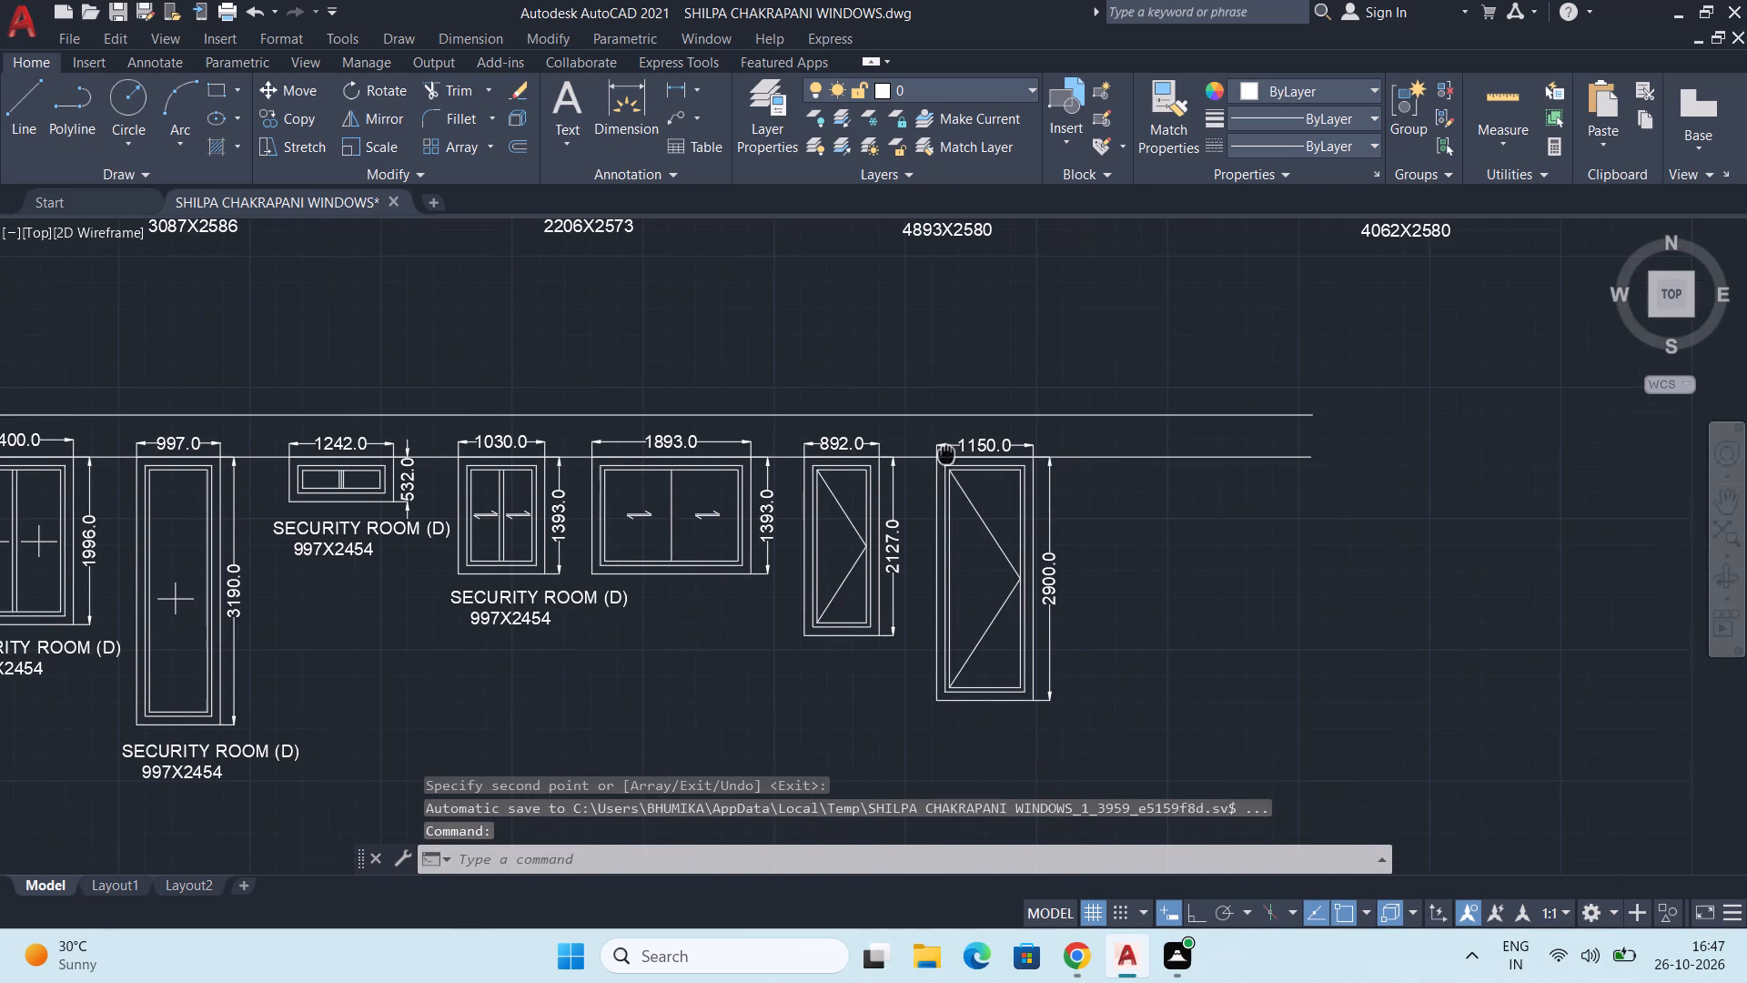
middle_click_drag(944, 452, 942, 452)
left_click(1113, 415)
middle_click_drag(1248, 462, 1040, 446)
left_click_drag(1097, 402, 1118, 403)
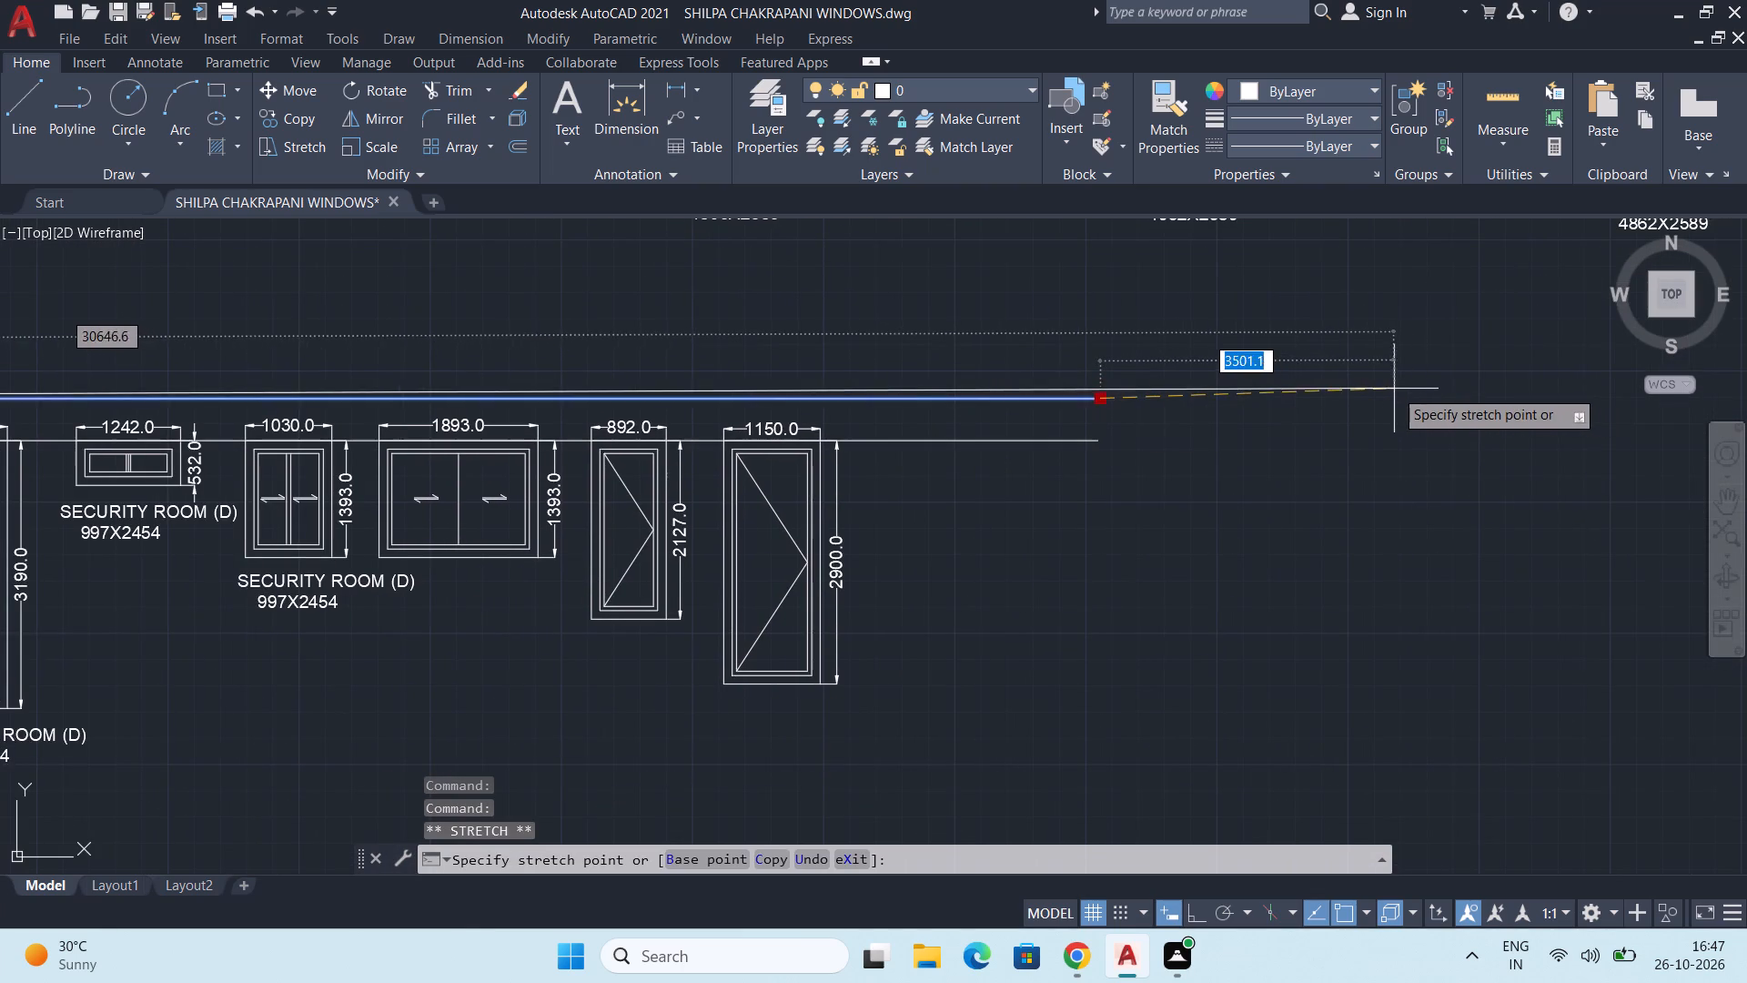
key("F8")
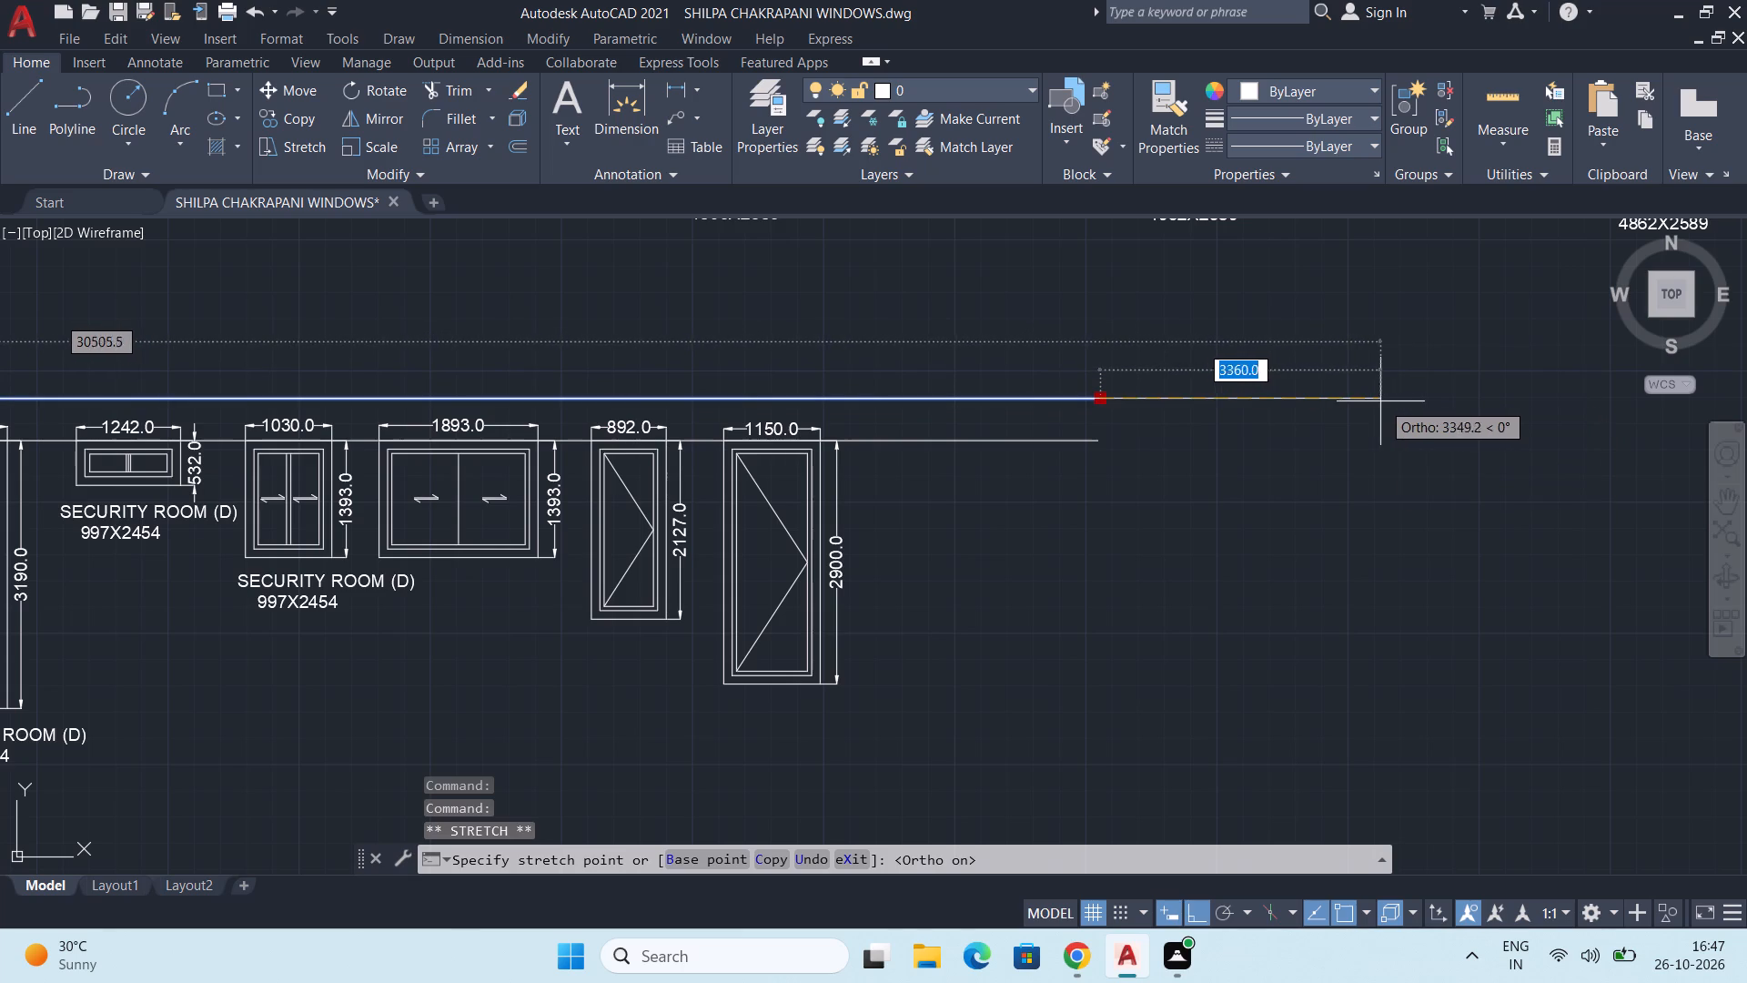
left_click_drag(1405, 401, 1397, 403)
left_click(1048, 443)
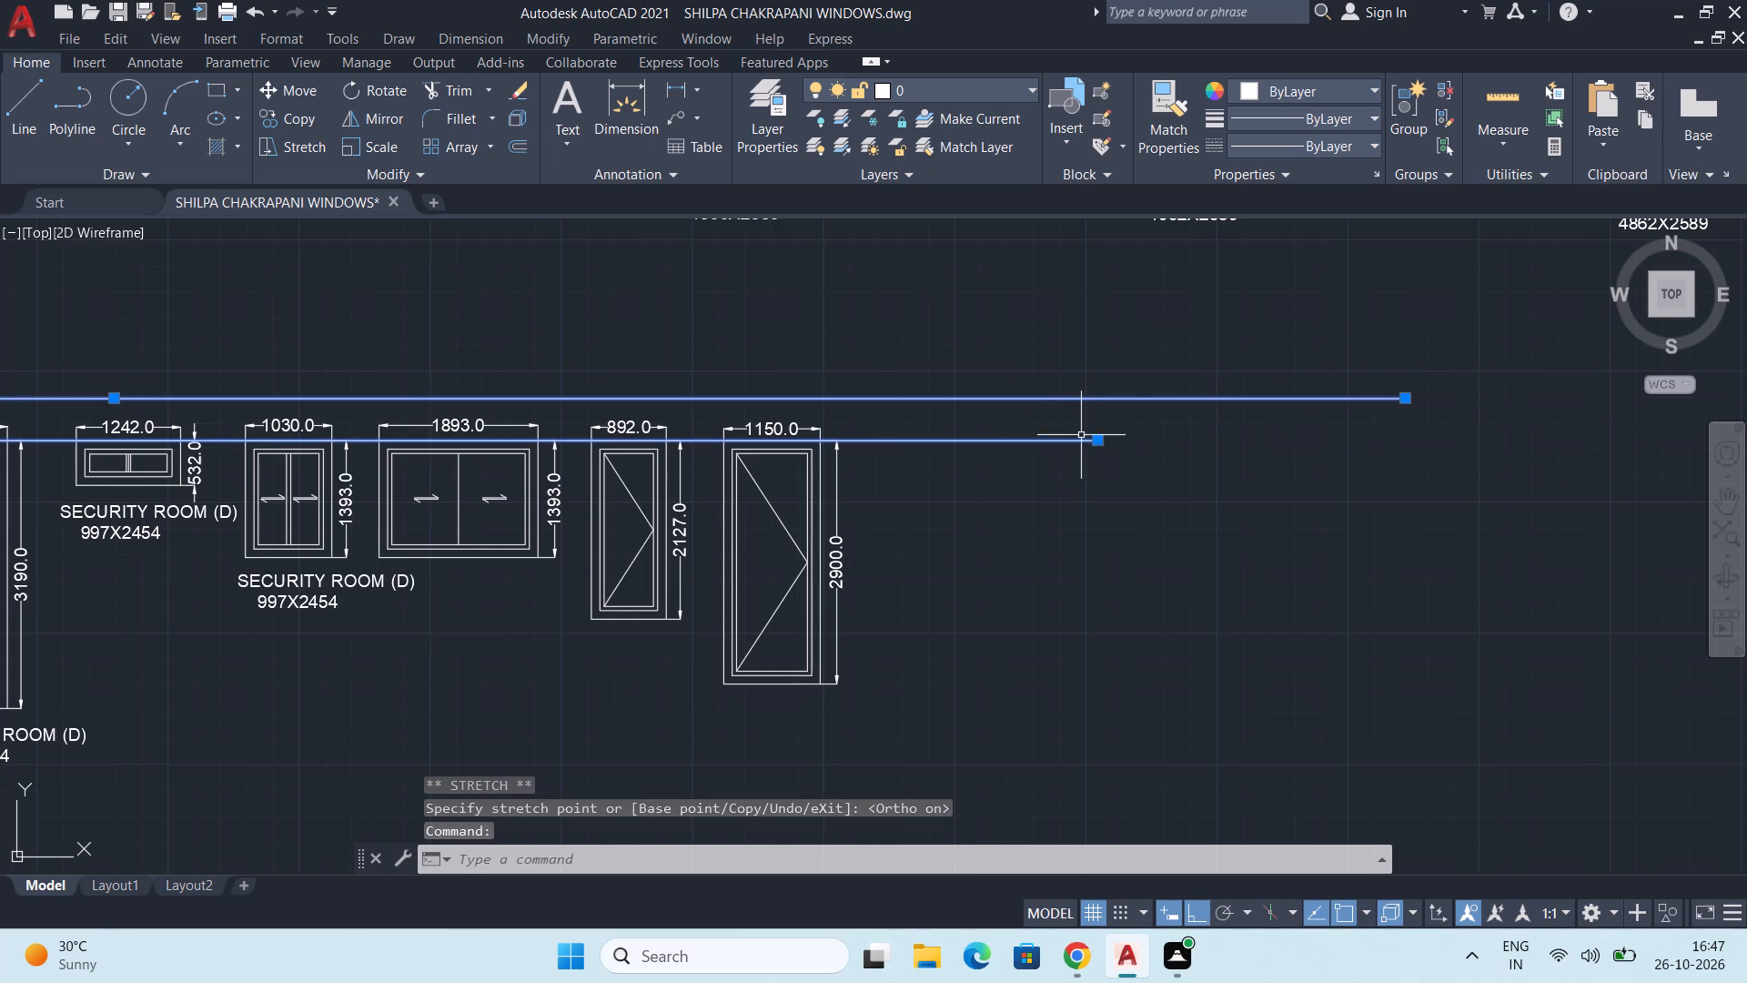
left_click_drag(1099, 442, 1124, 444)
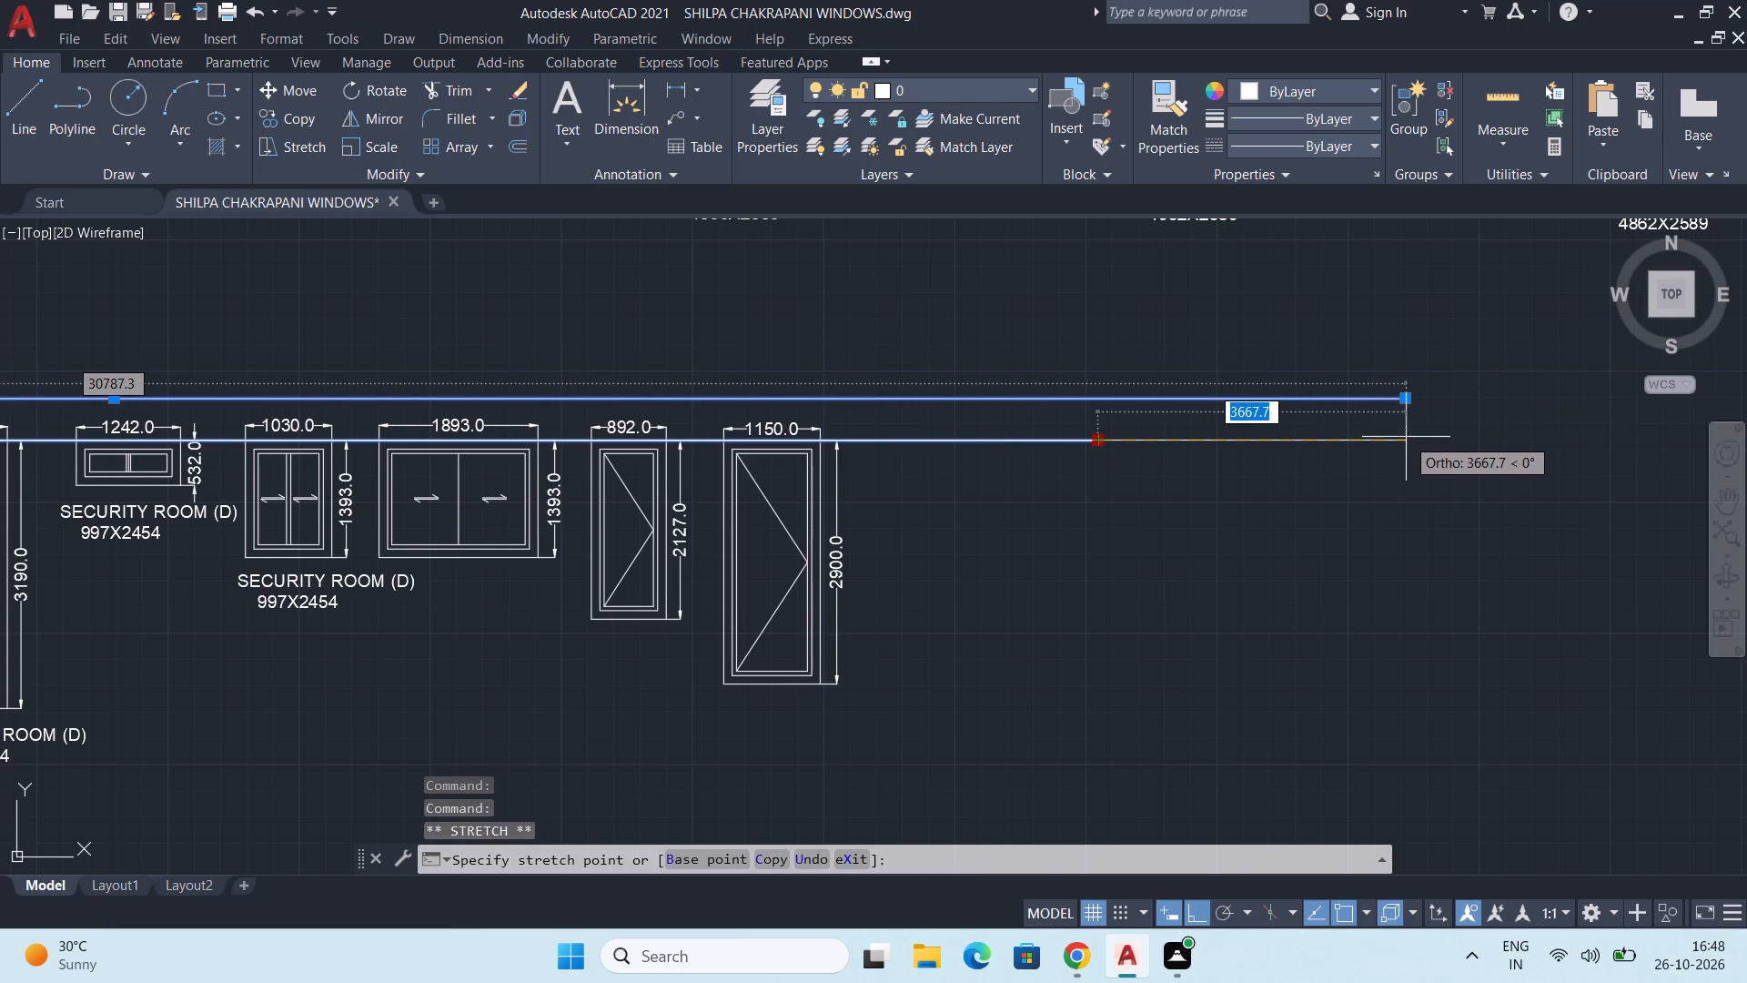
left_click(1406, 441)
key("Escape")
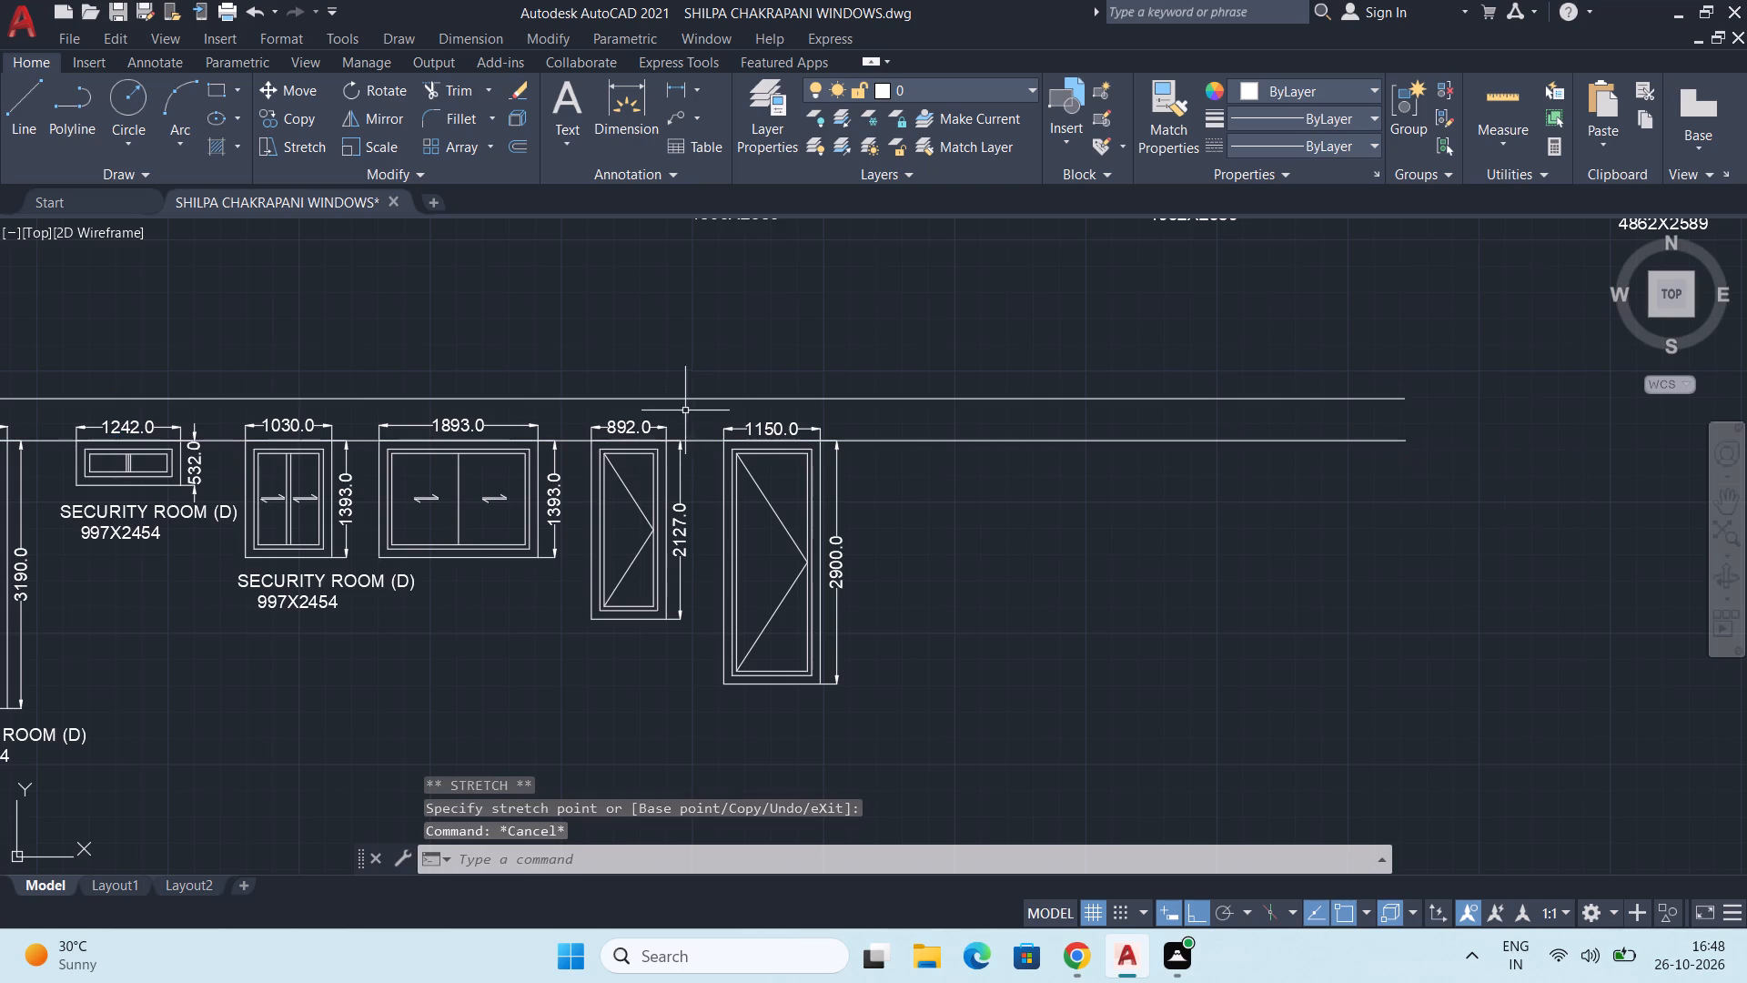
Move the 1150-wide window with its dimensions to the right along the row line, widening the gap after the 892-wide window.
left_click_drag(705, 384, 722, 386)
middle_click_drag(906, 680, 884, 635)
left_click(903, 662)
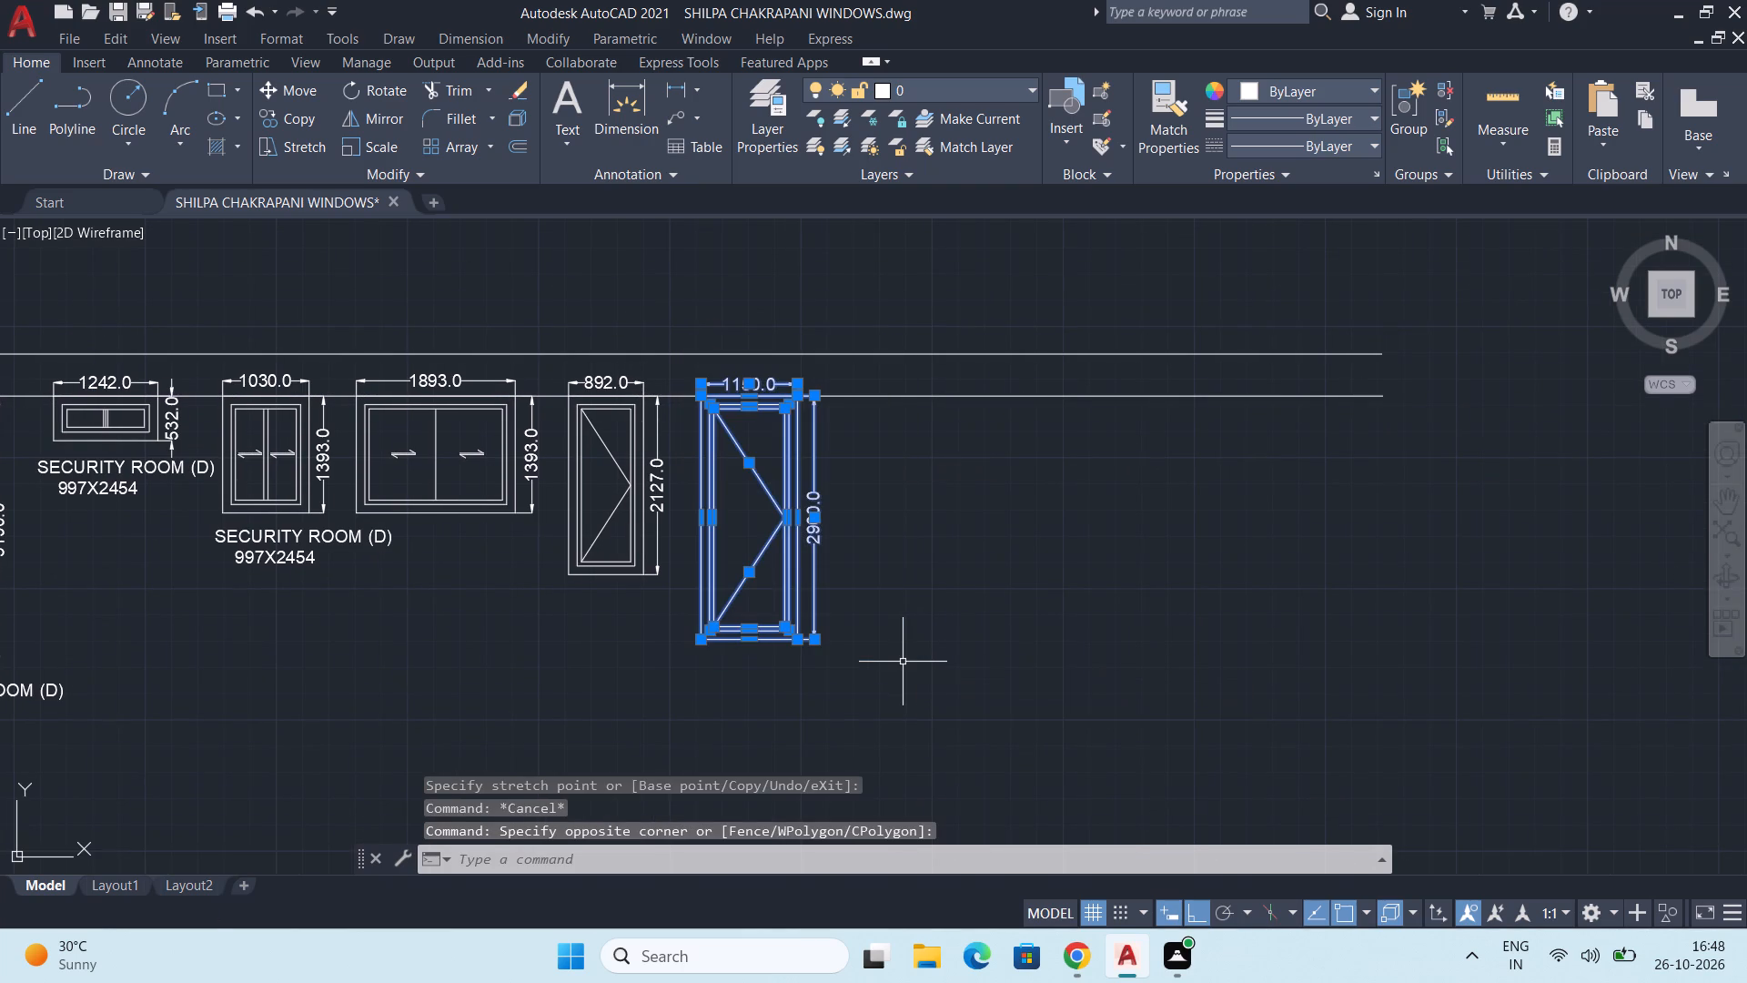
key("m")
key("Return")
scroll(584, 431, "up", 2)
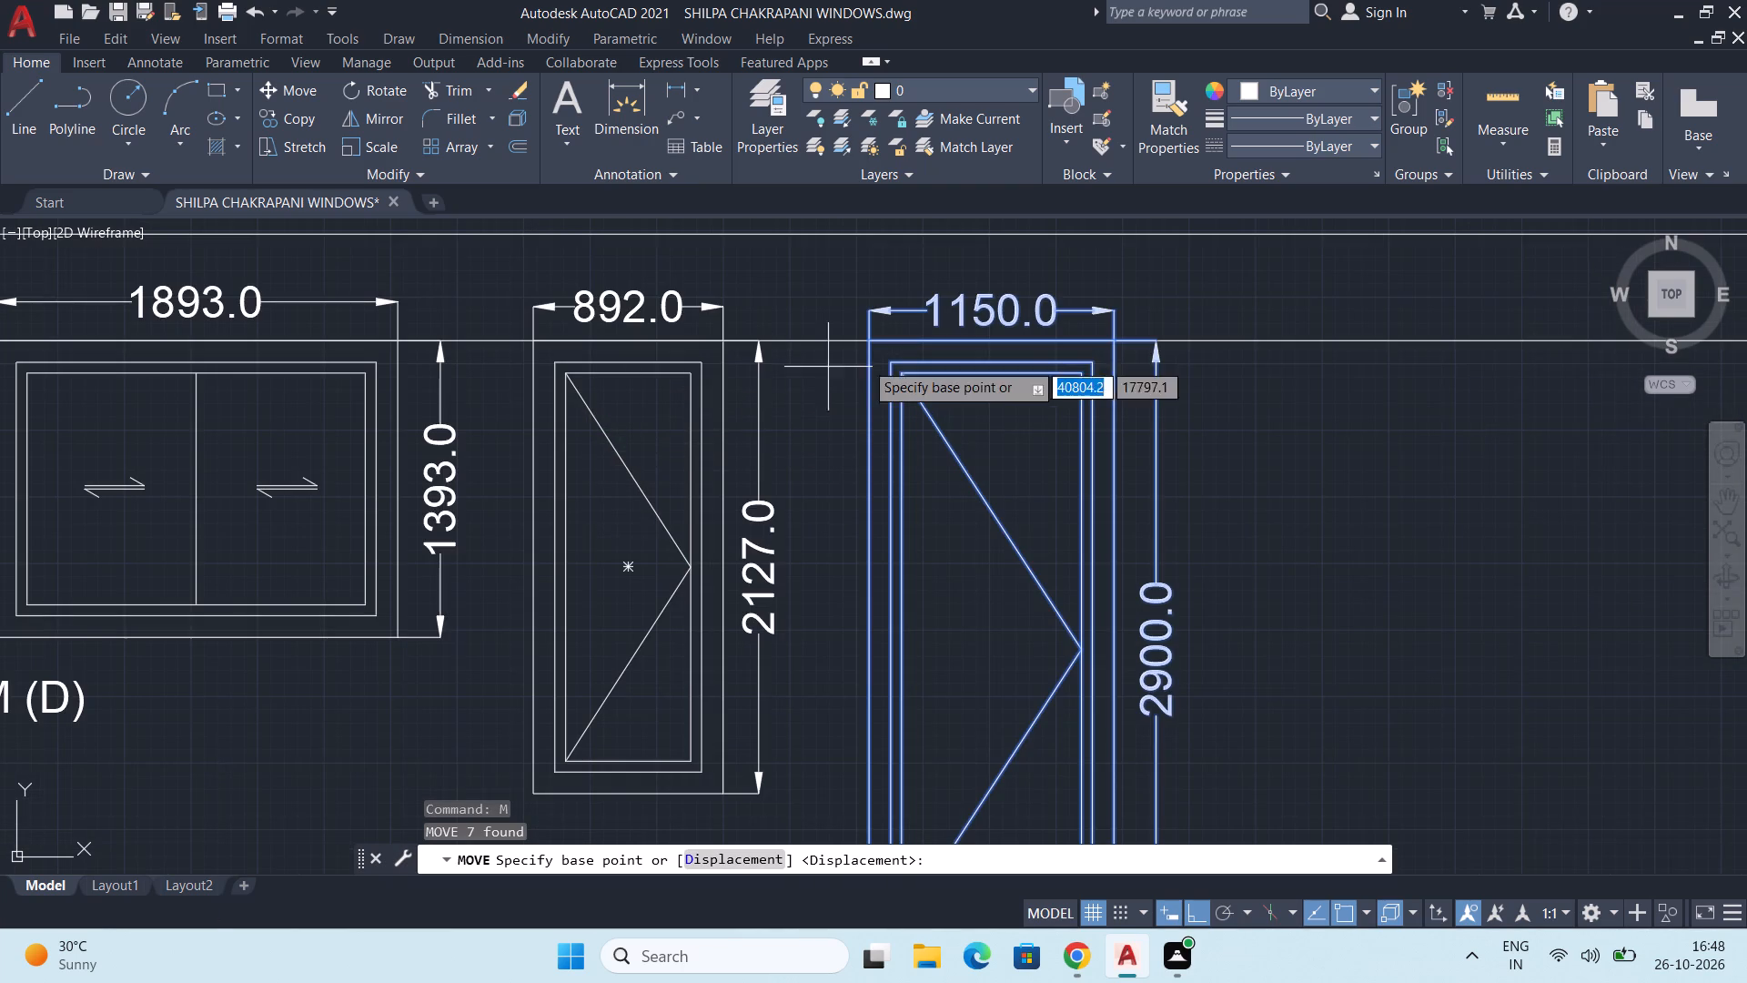
left_click(872, 339)
scroll(1217, 344, "down", 1)
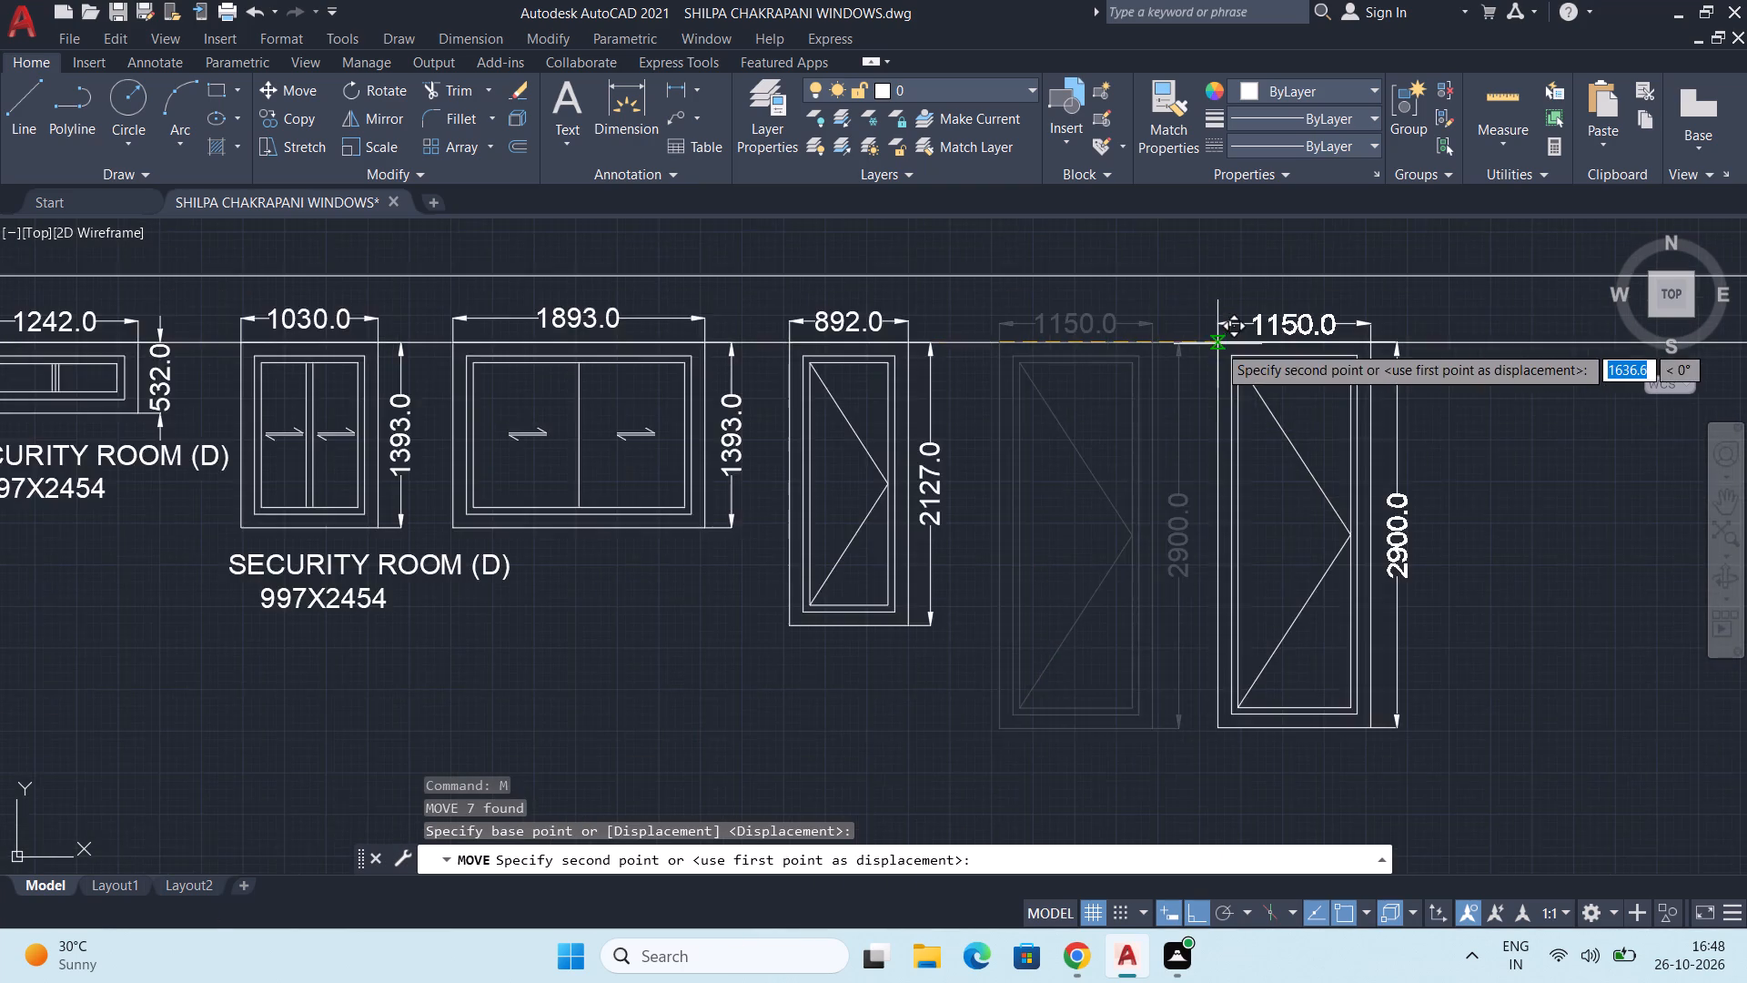
middle_click_drag(1184, 336, 843, 318)
left_click(965, 324)
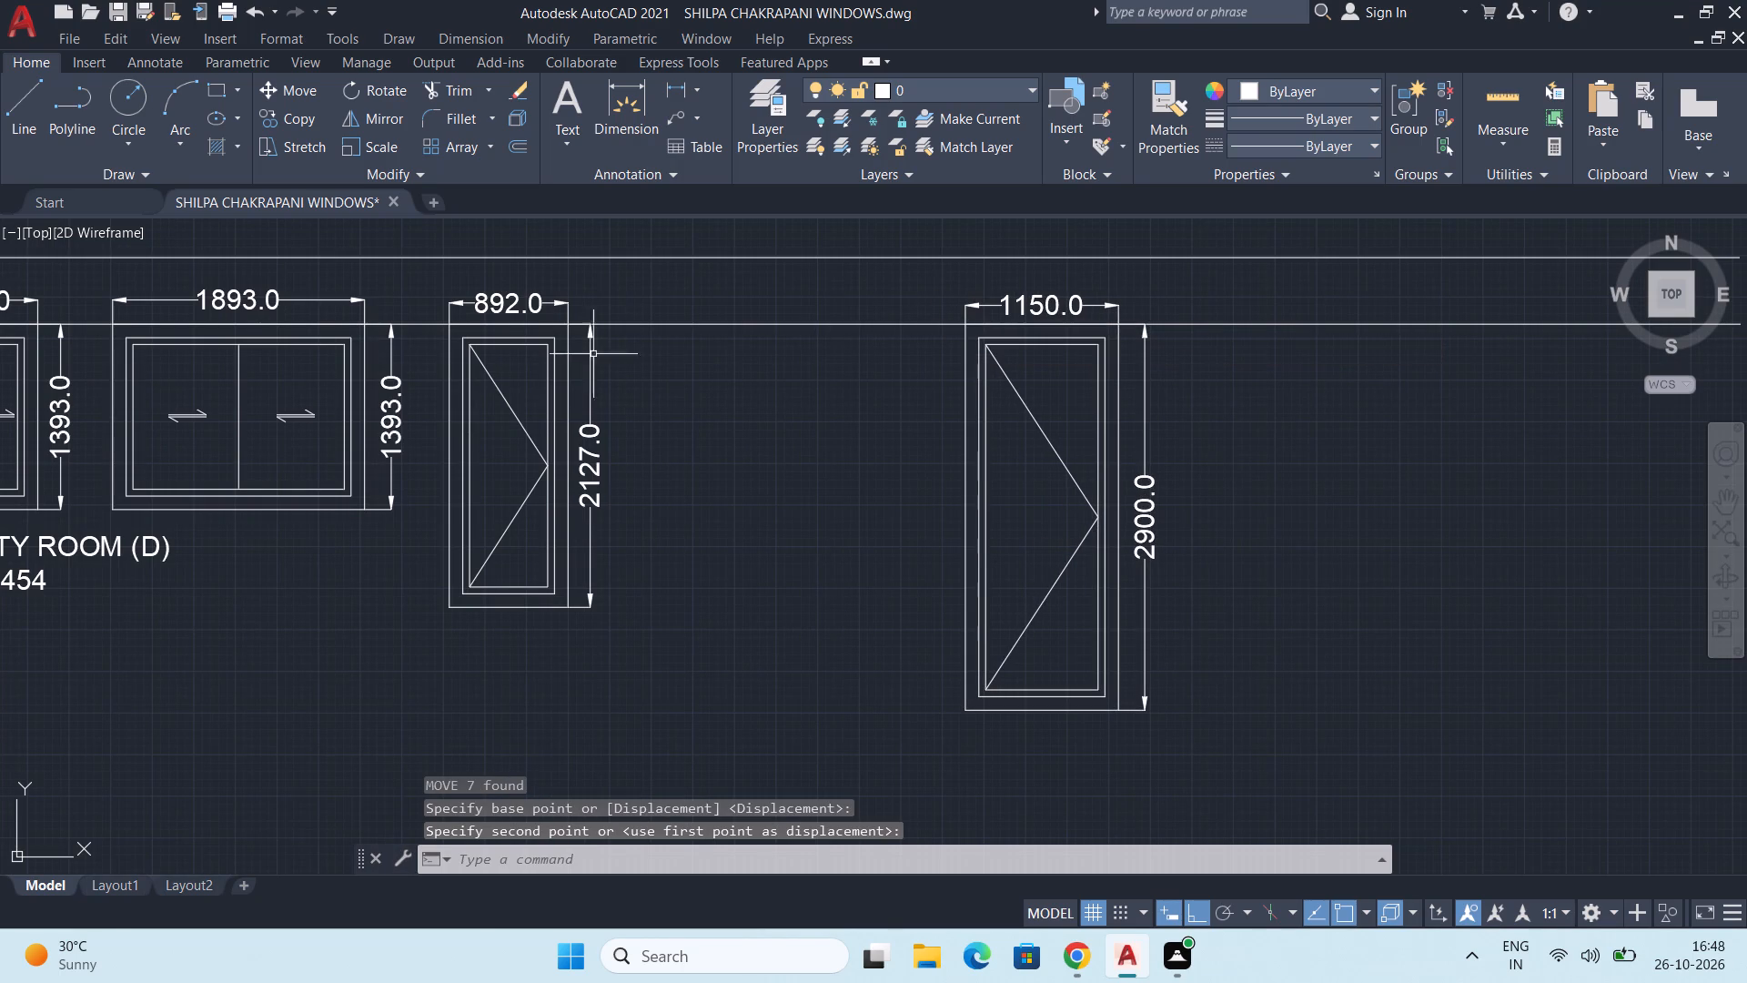
Move the 892-wide window with its dimensions about 1500 mm to the right along the row line.
left_click_drag(399, 250, 419, 268)
left_click(704, 648)
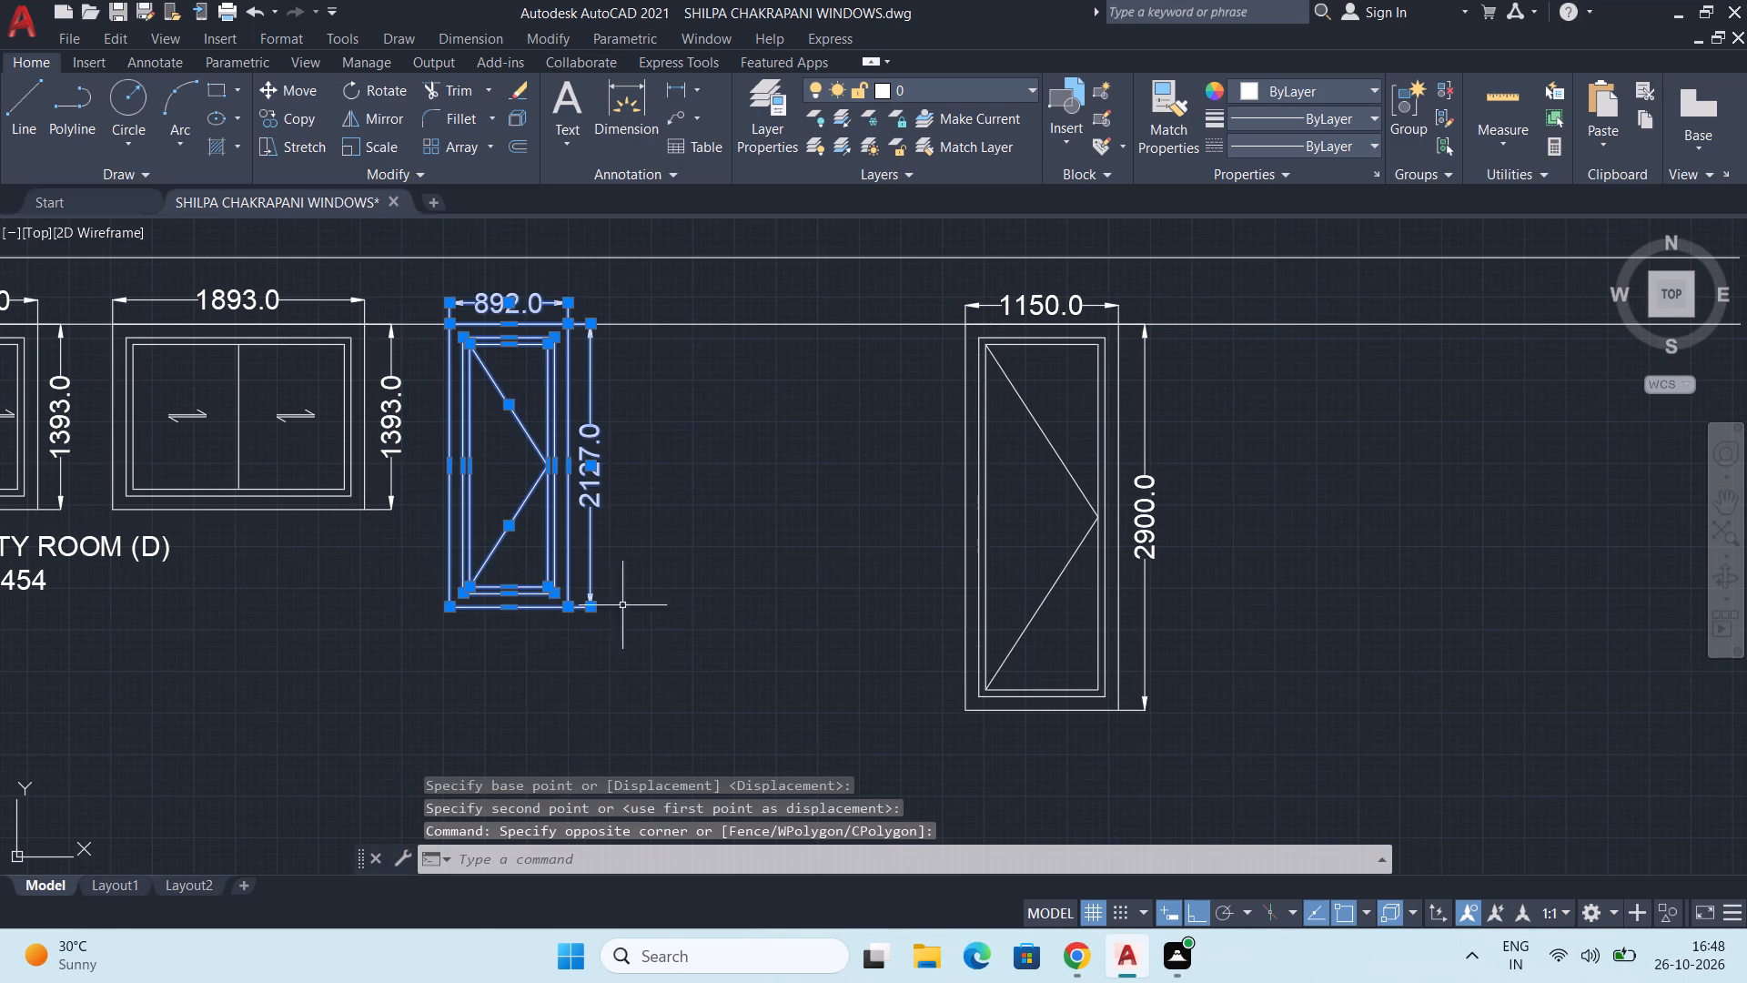
key("m")
key("Return")
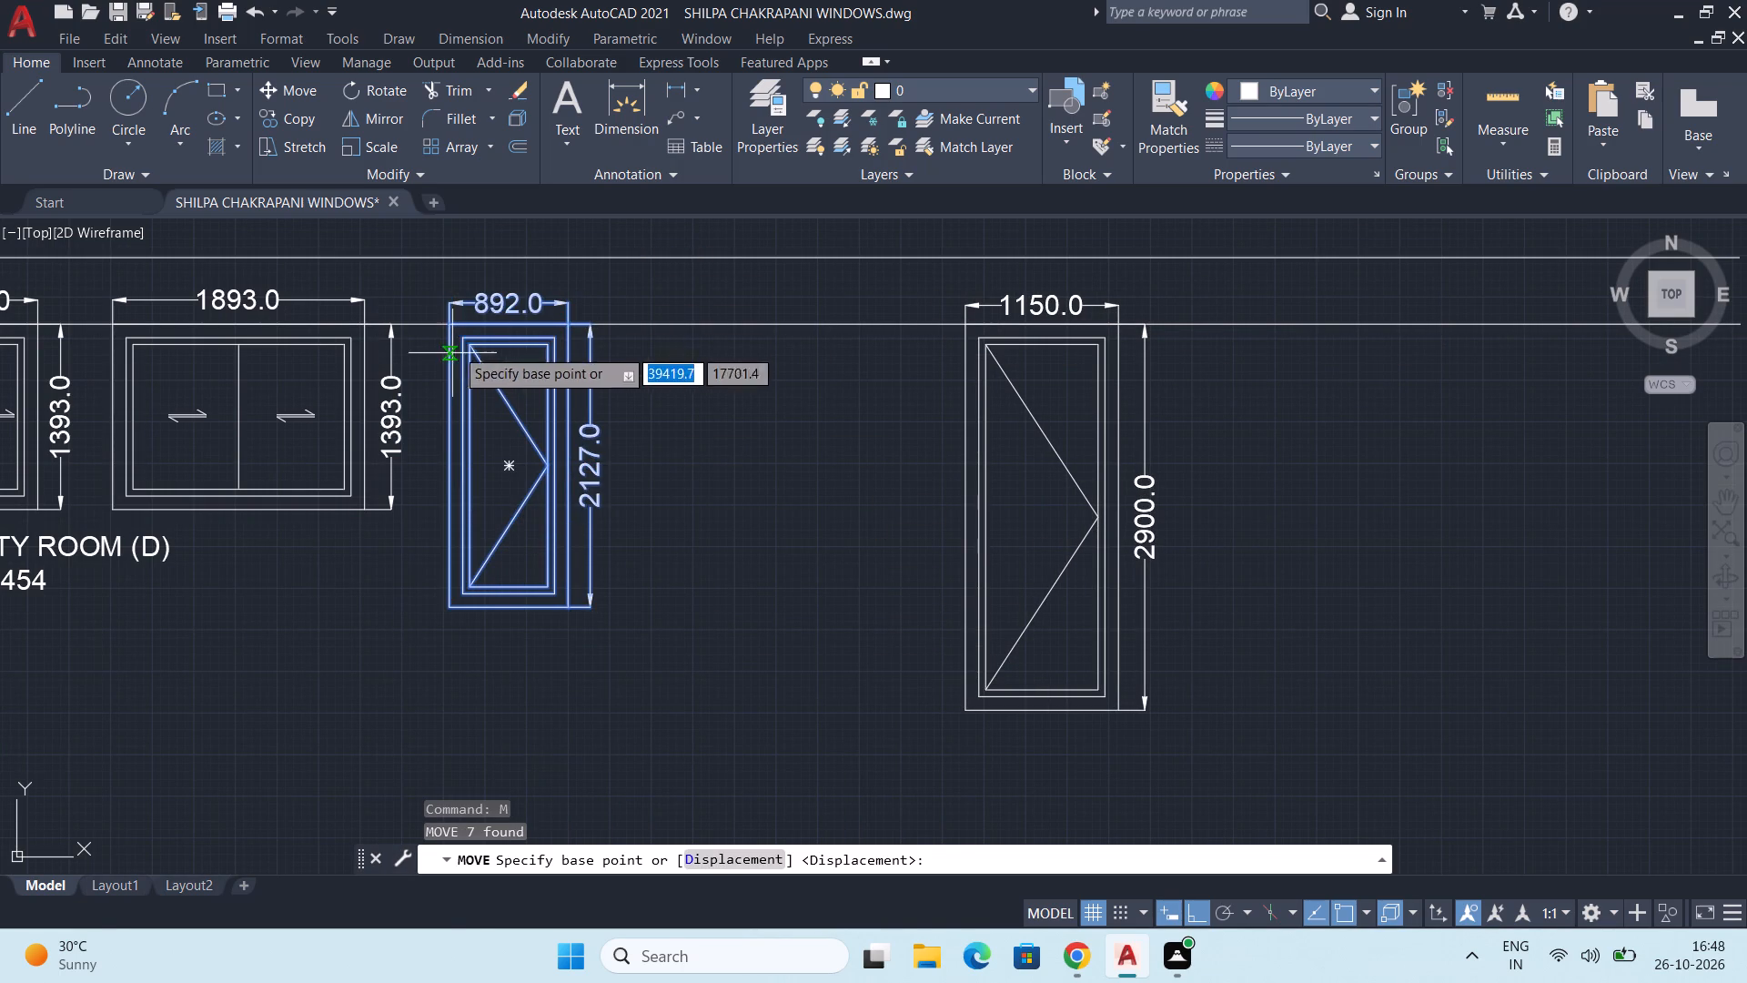
left_click(447, 321)
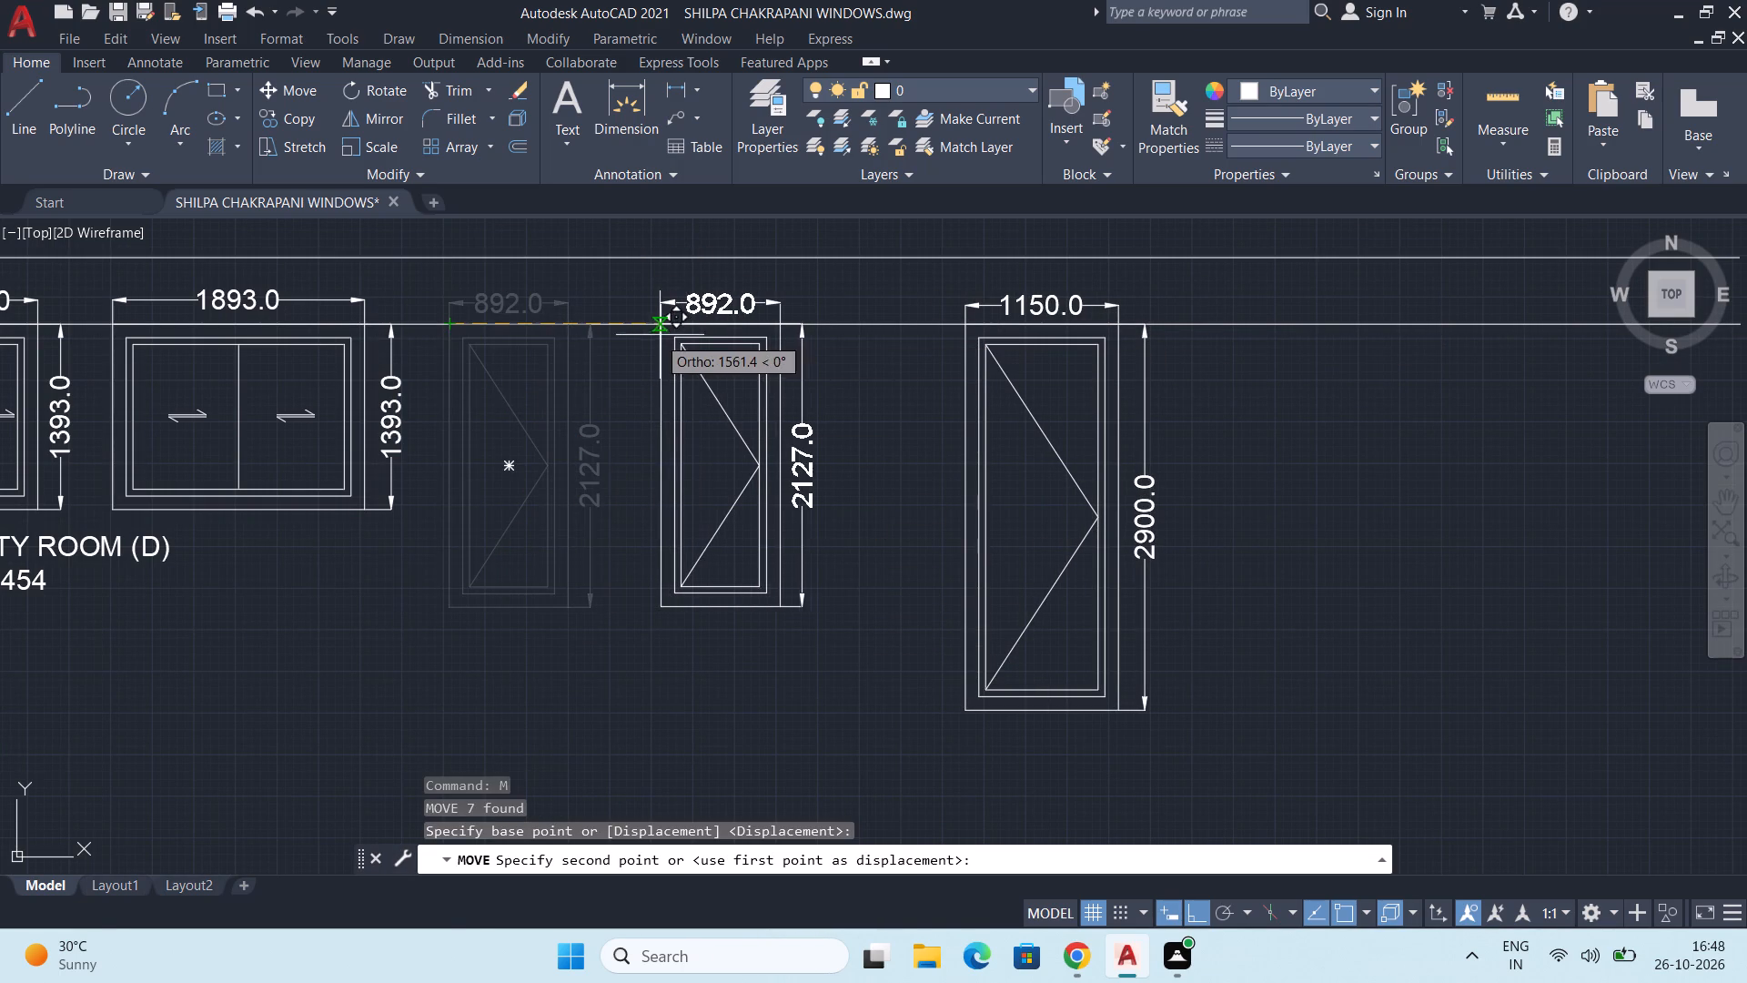
left_click(655, 336)
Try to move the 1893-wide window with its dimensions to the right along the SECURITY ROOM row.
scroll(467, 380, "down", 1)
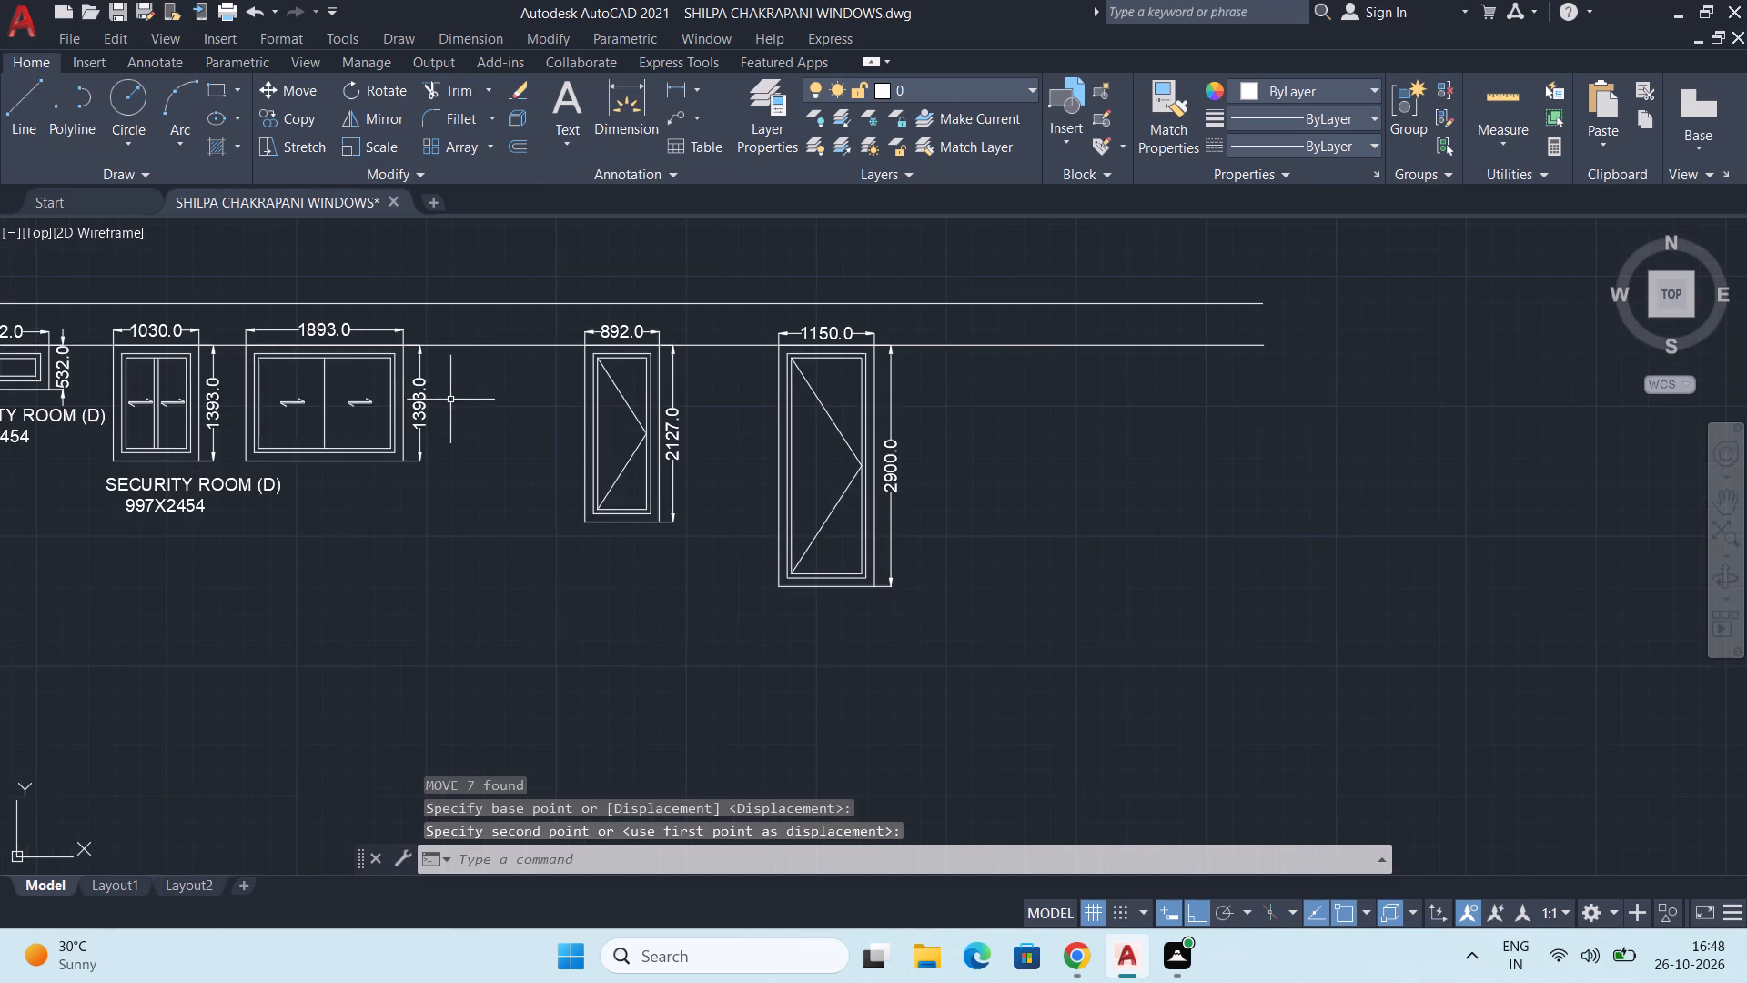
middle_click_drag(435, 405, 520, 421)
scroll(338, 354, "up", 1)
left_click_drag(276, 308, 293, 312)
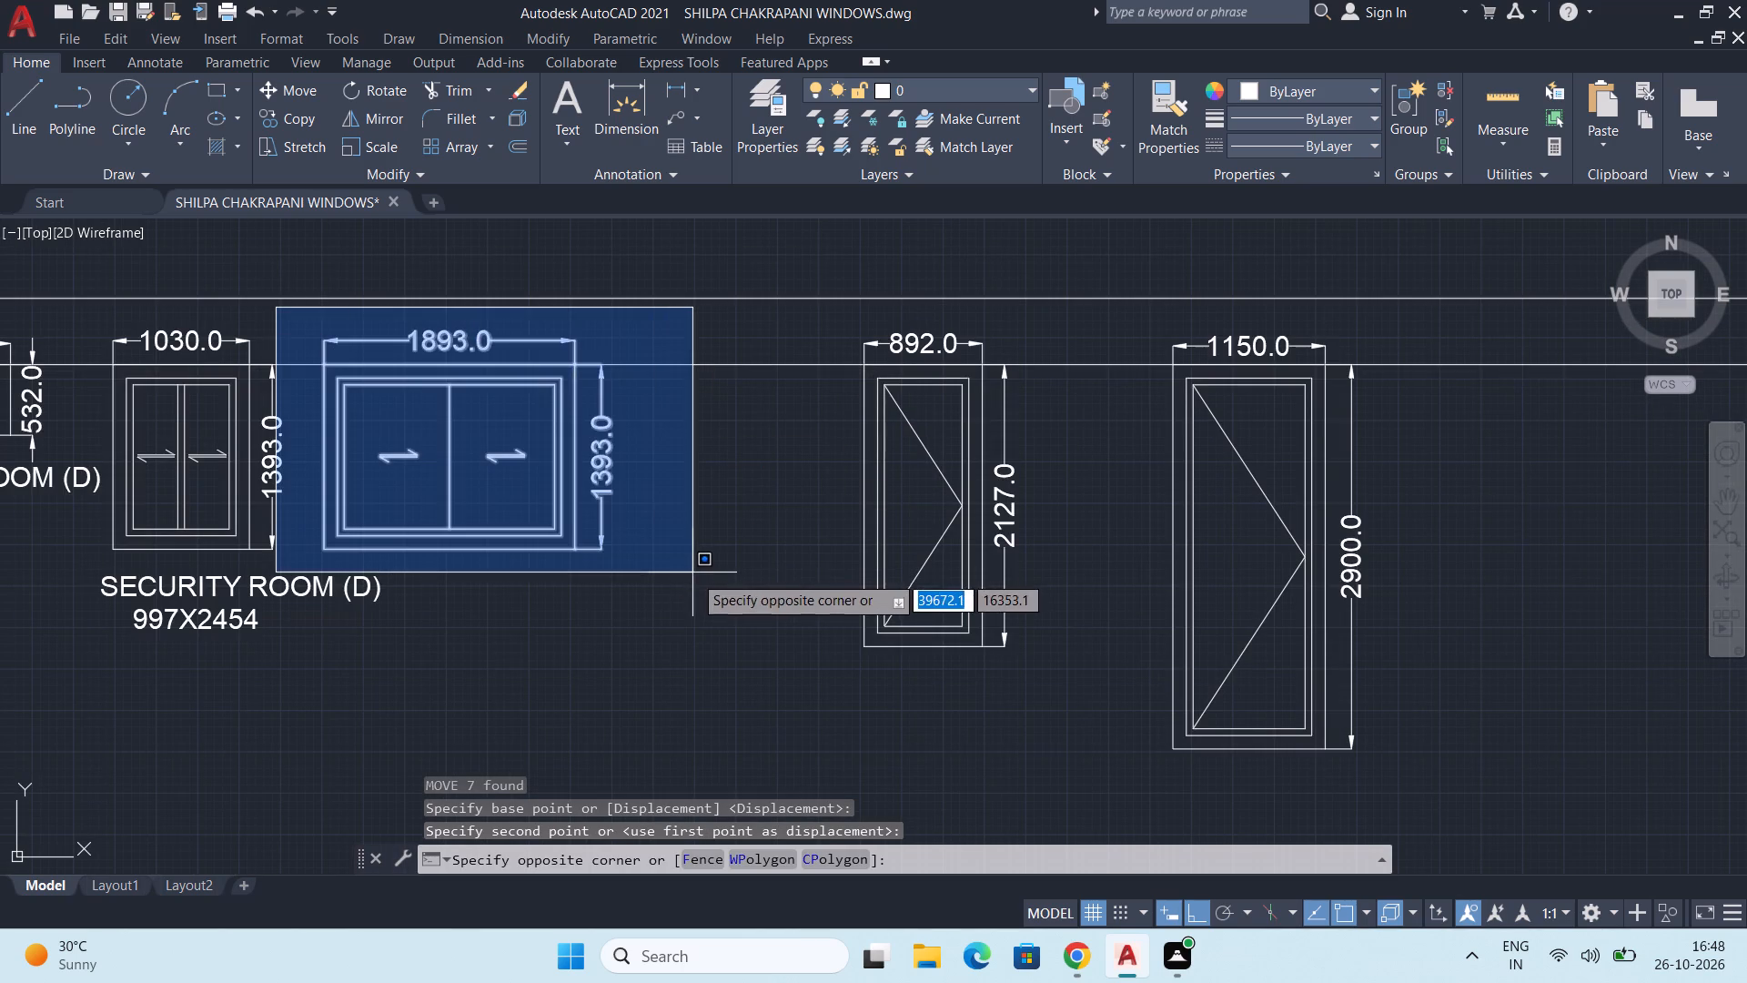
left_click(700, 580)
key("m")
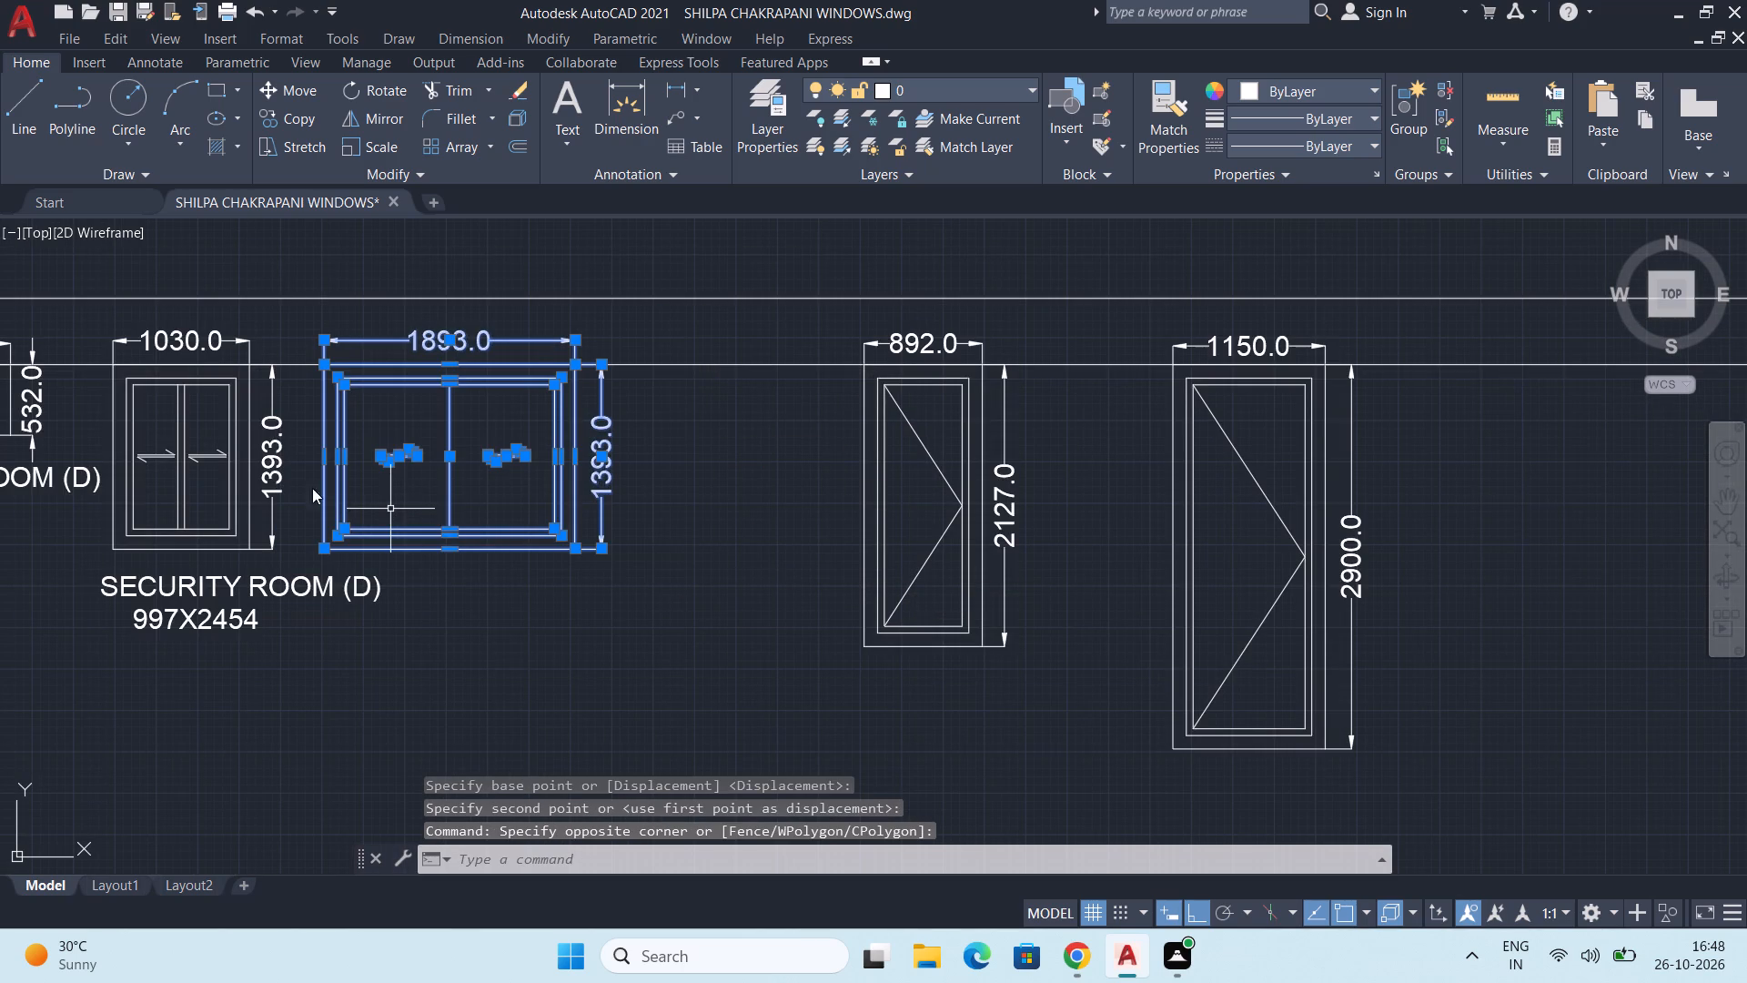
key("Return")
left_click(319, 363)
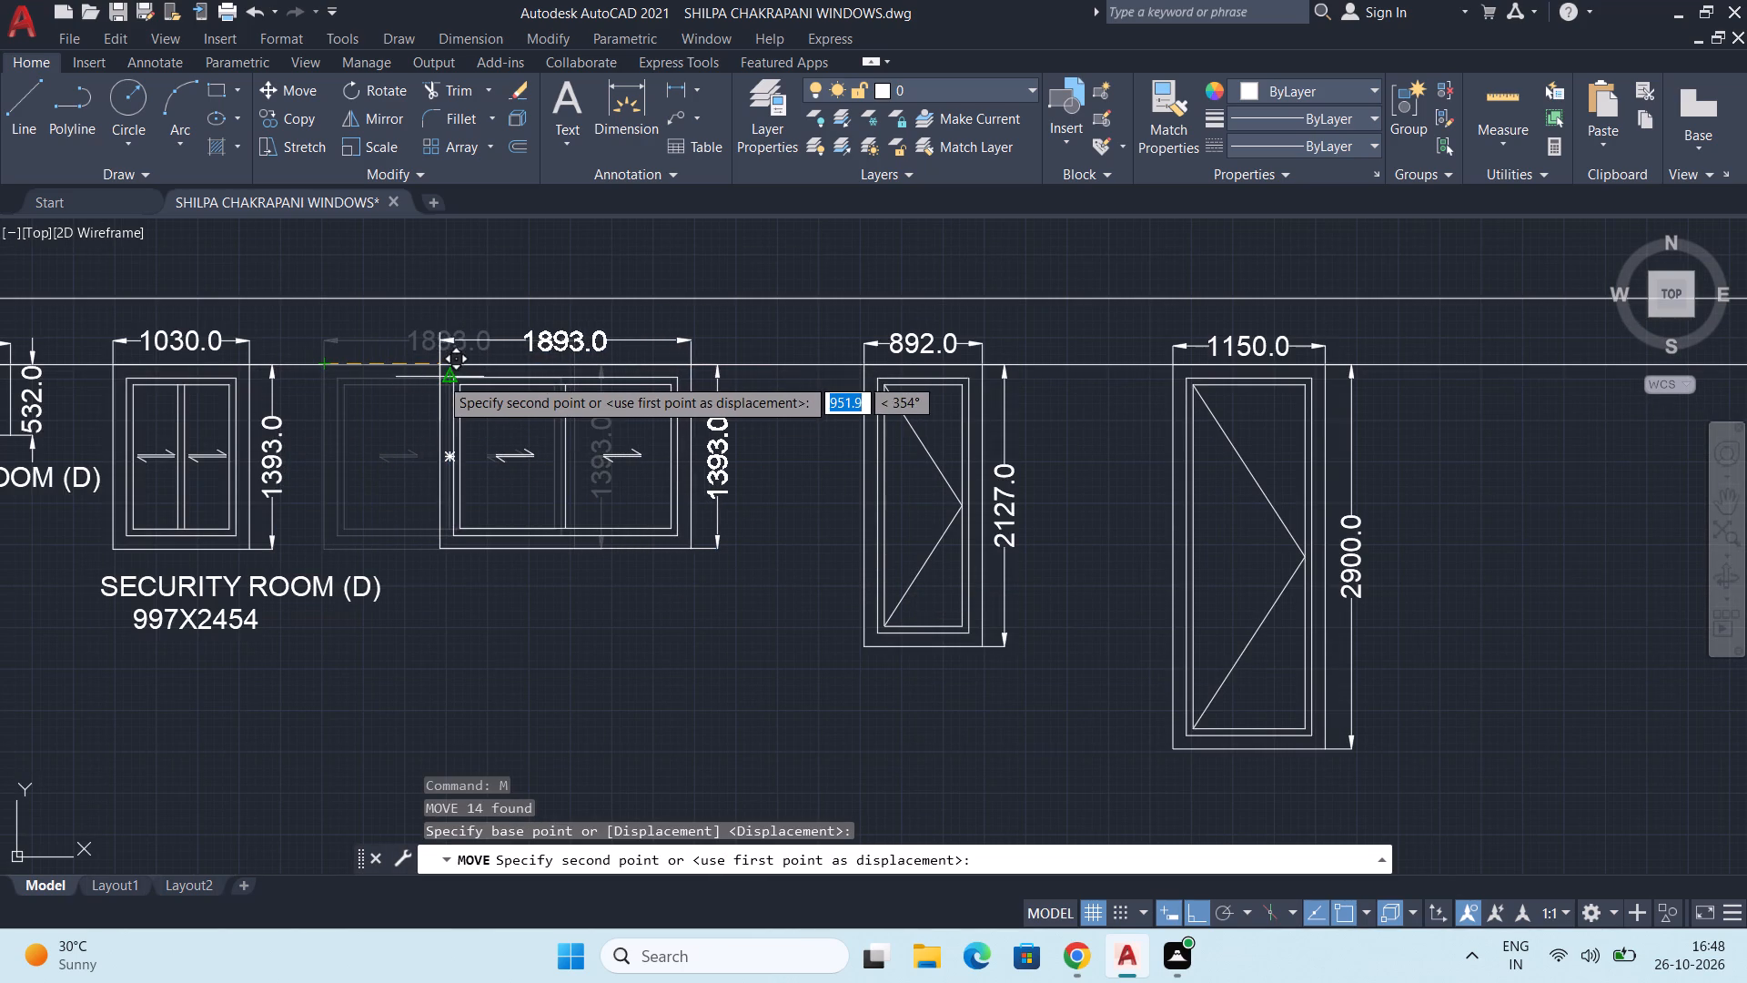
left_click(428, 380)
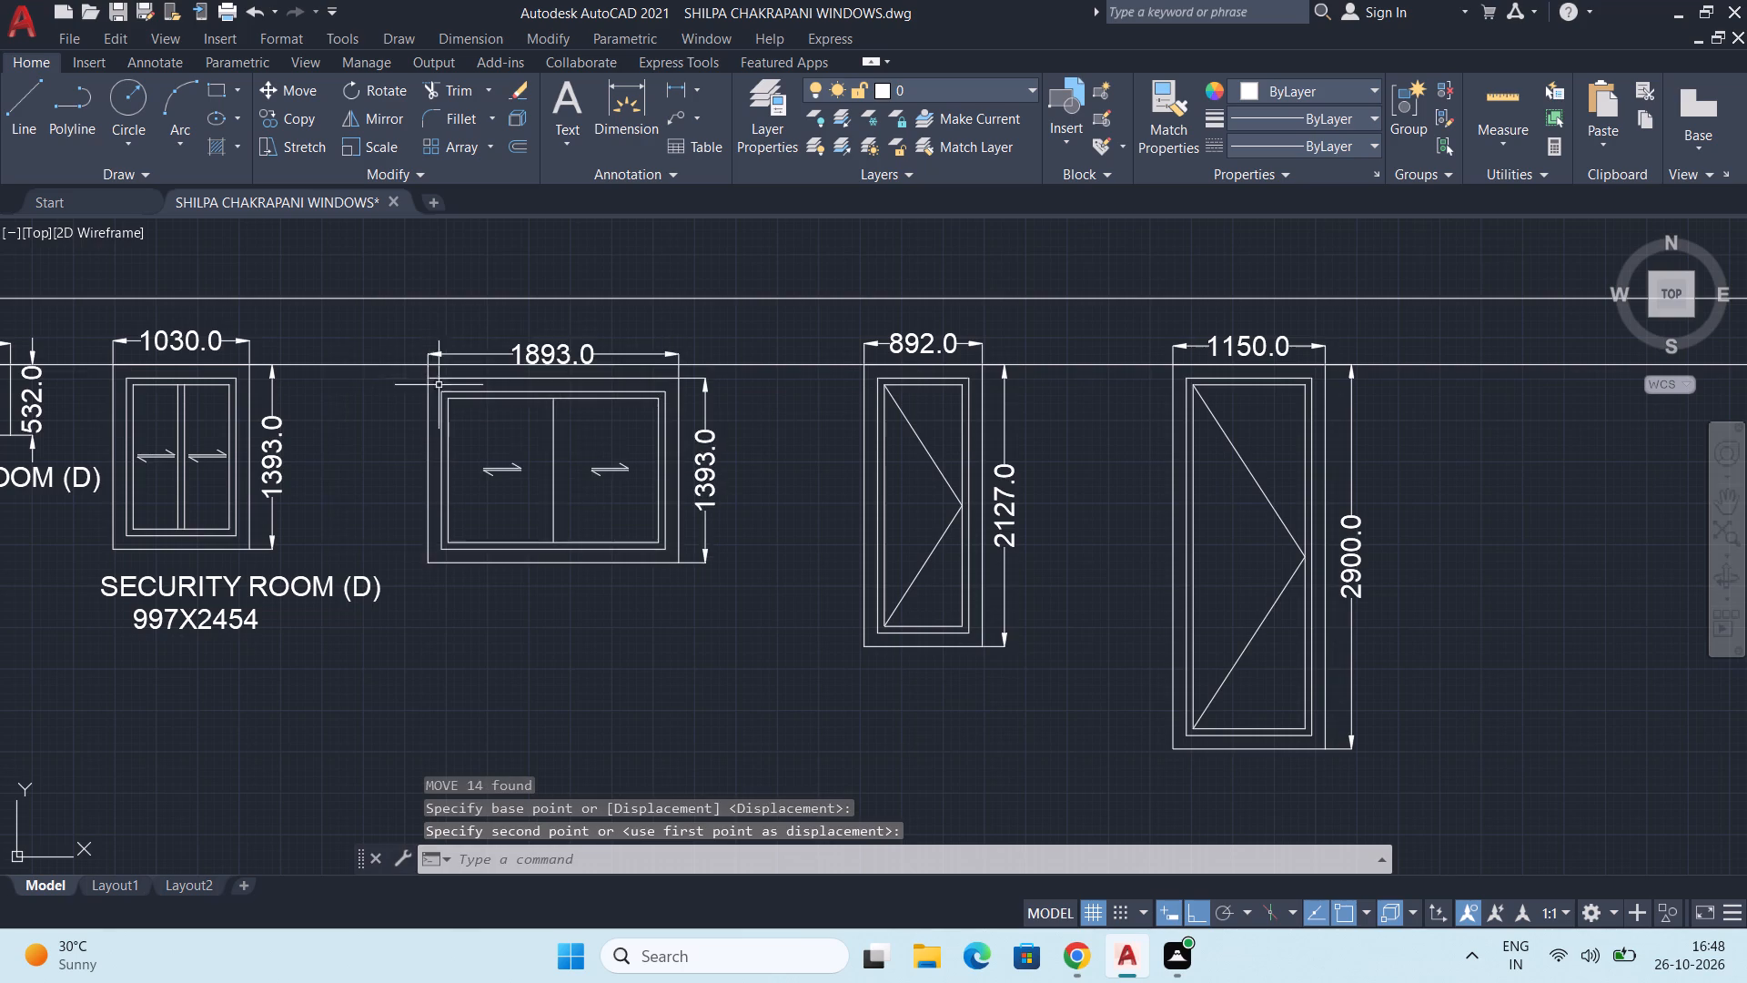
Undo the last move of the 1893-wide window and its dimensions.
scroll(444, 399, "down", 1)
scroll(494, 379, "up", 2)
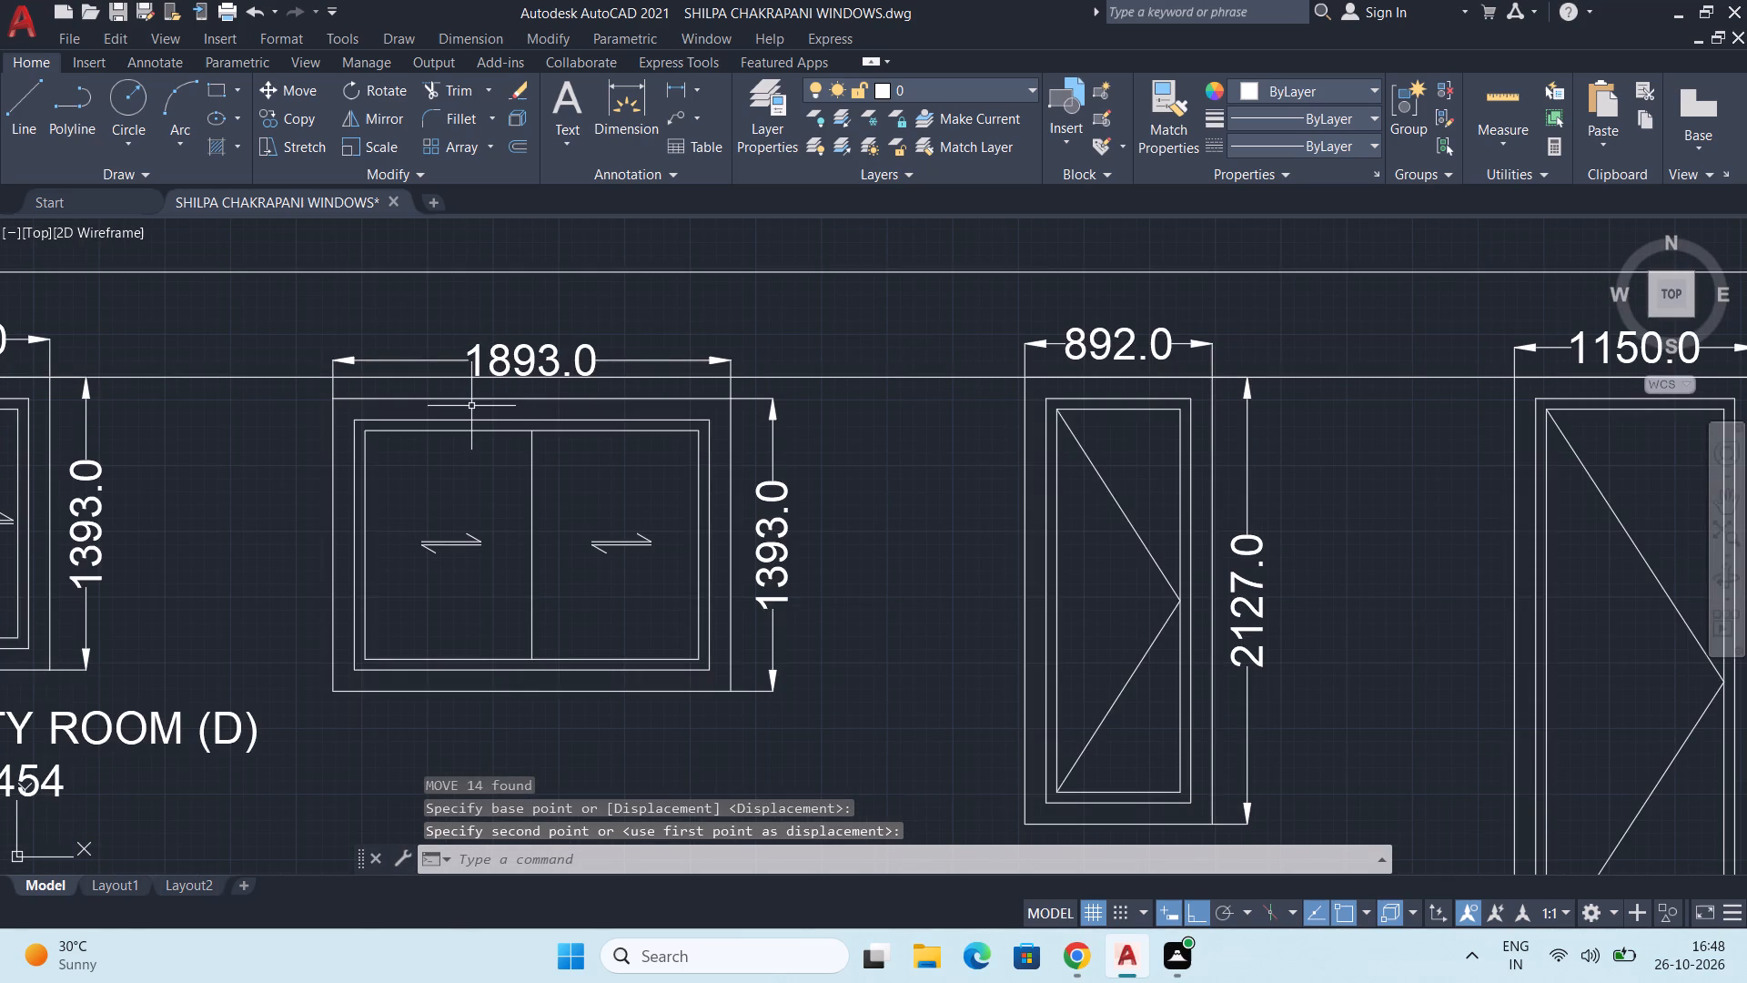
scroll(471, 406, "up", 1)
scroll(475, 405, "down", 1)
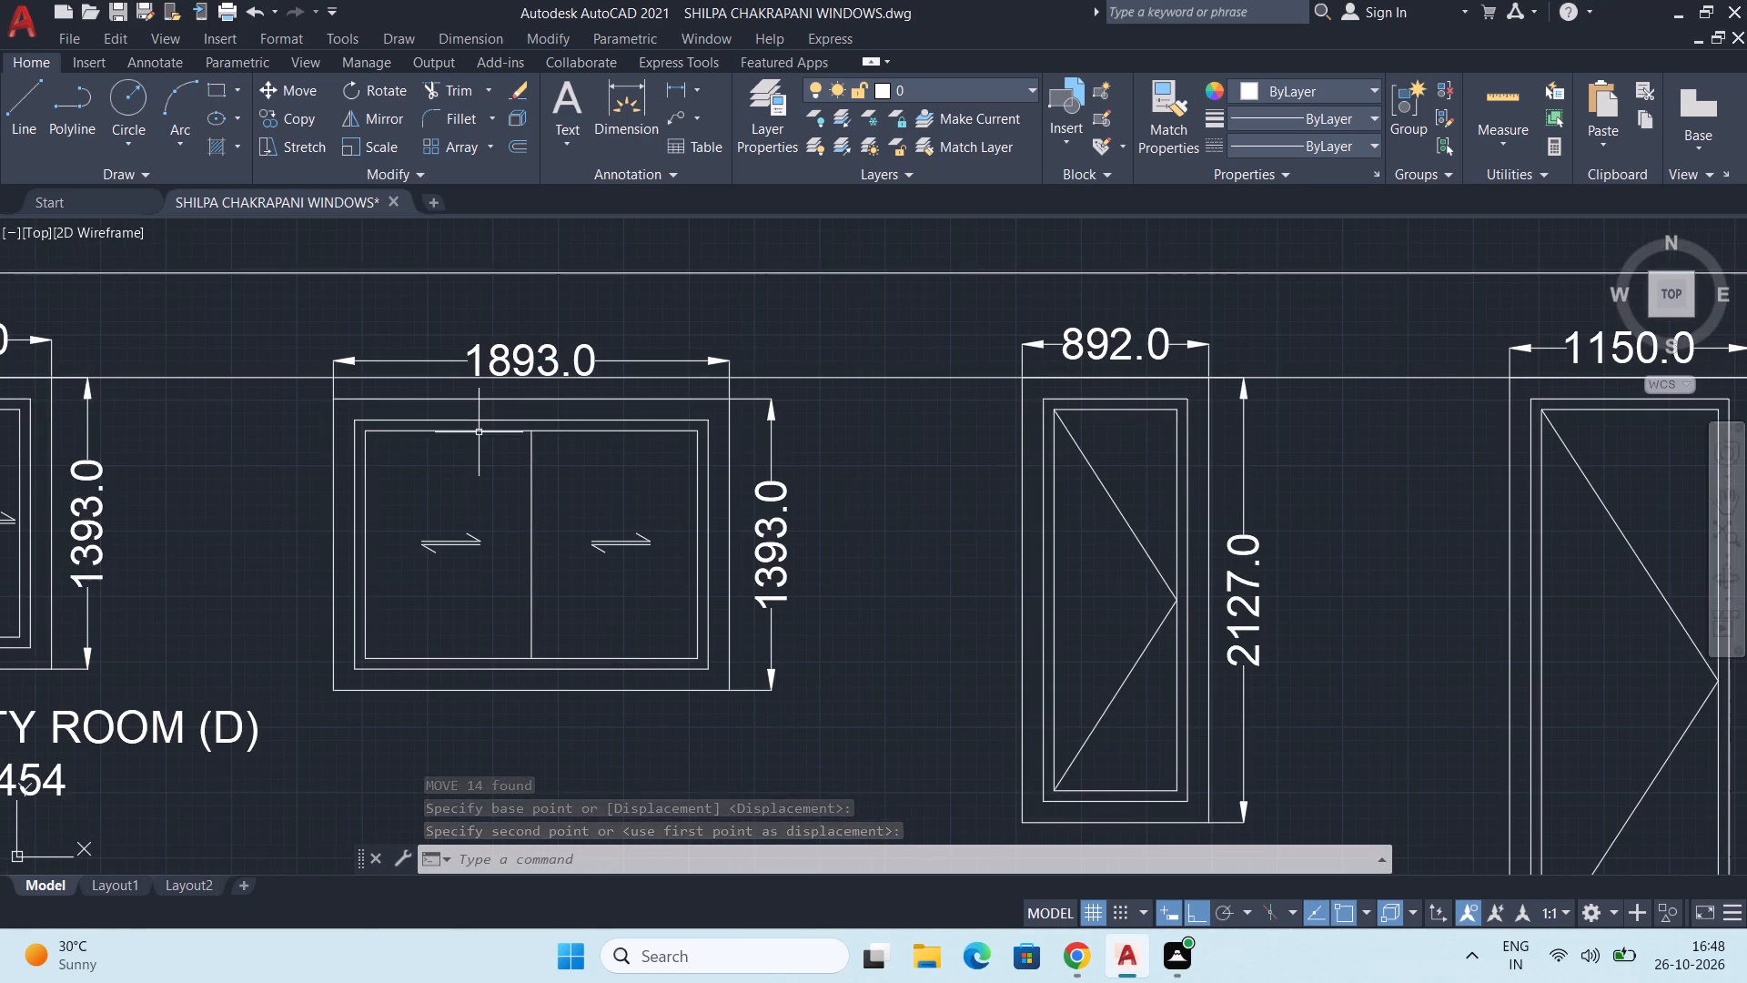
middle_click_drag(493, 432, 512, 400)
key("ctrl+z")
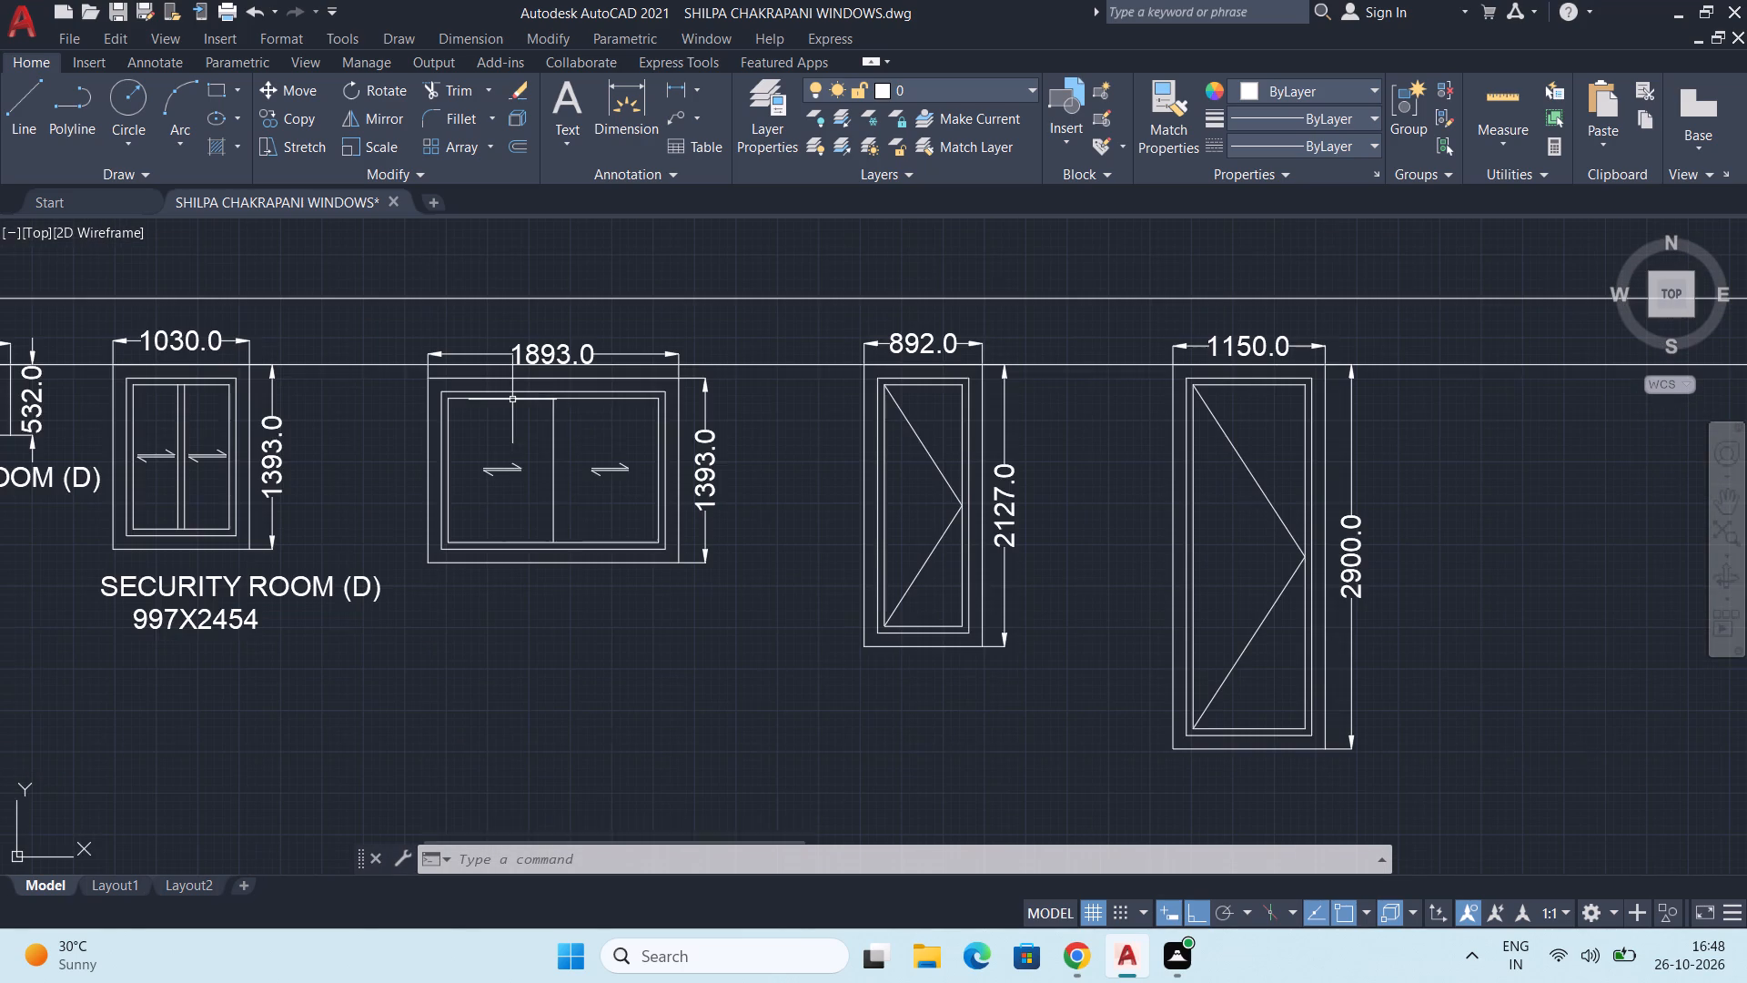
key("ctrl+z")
Move the 1893-wide window with its dimensions about 740 mm to the right, keeping its top on the row line.
left_click(299, 306)
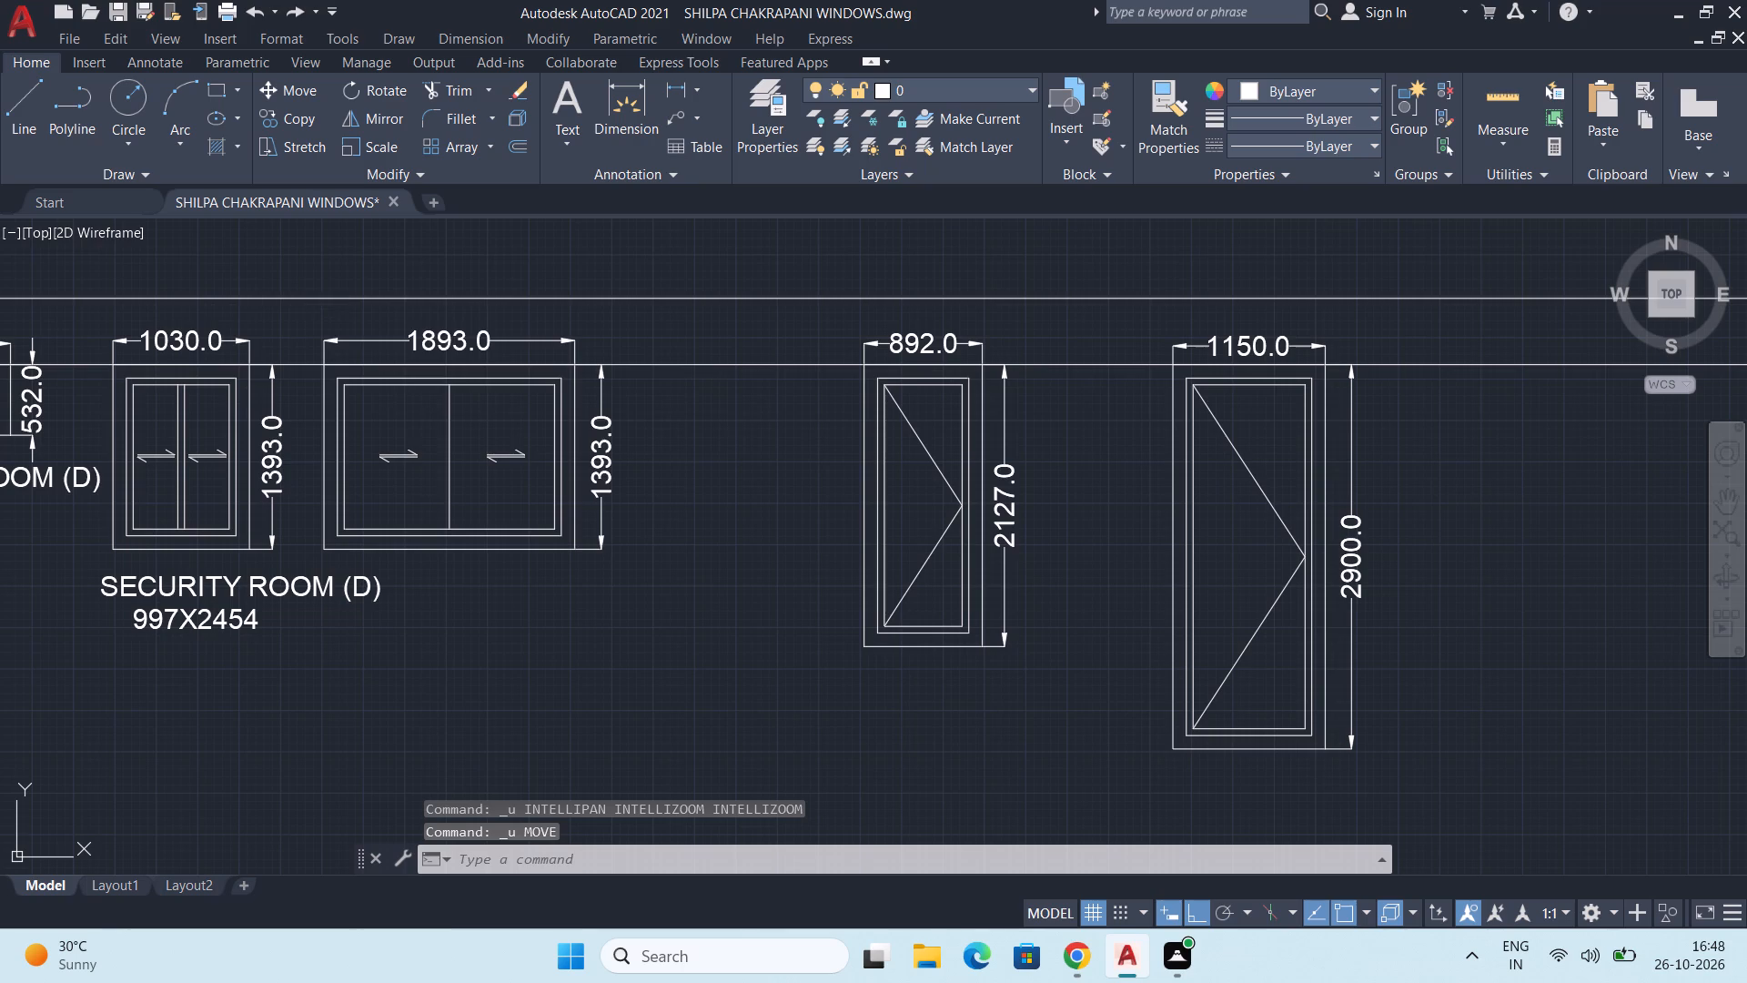
left_click(693, 581)
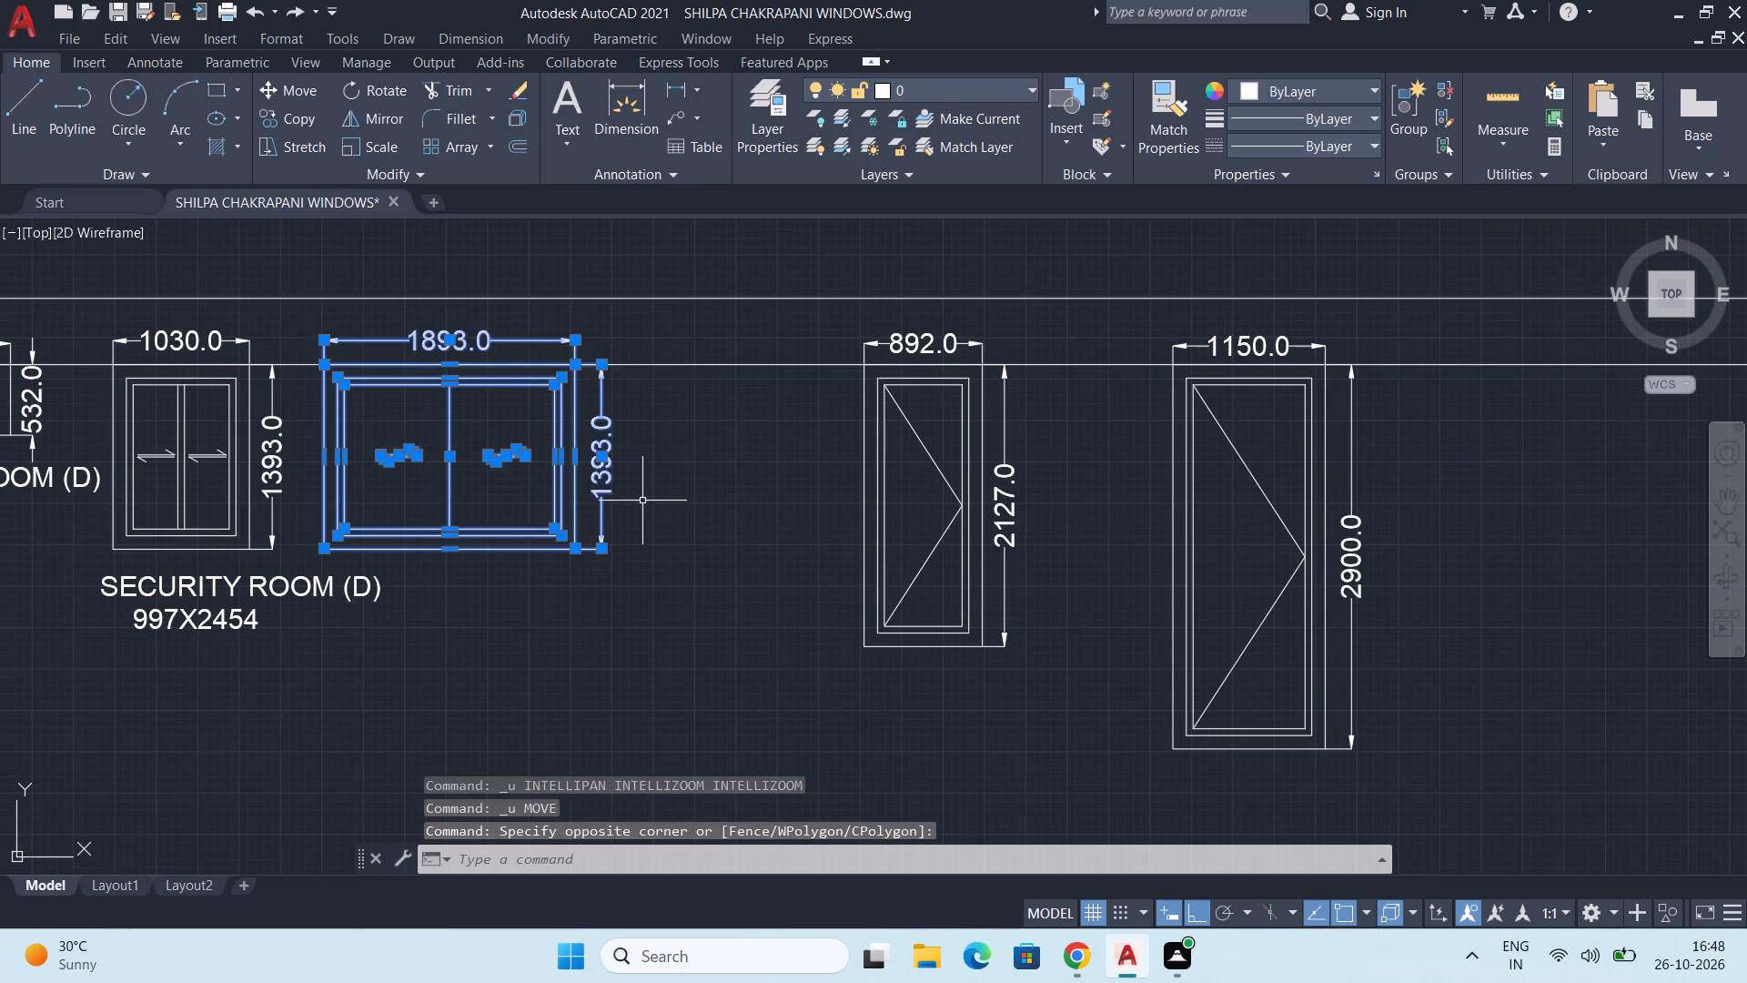
key("m")
key("Return")
scroll(308, 388, "up", 2)
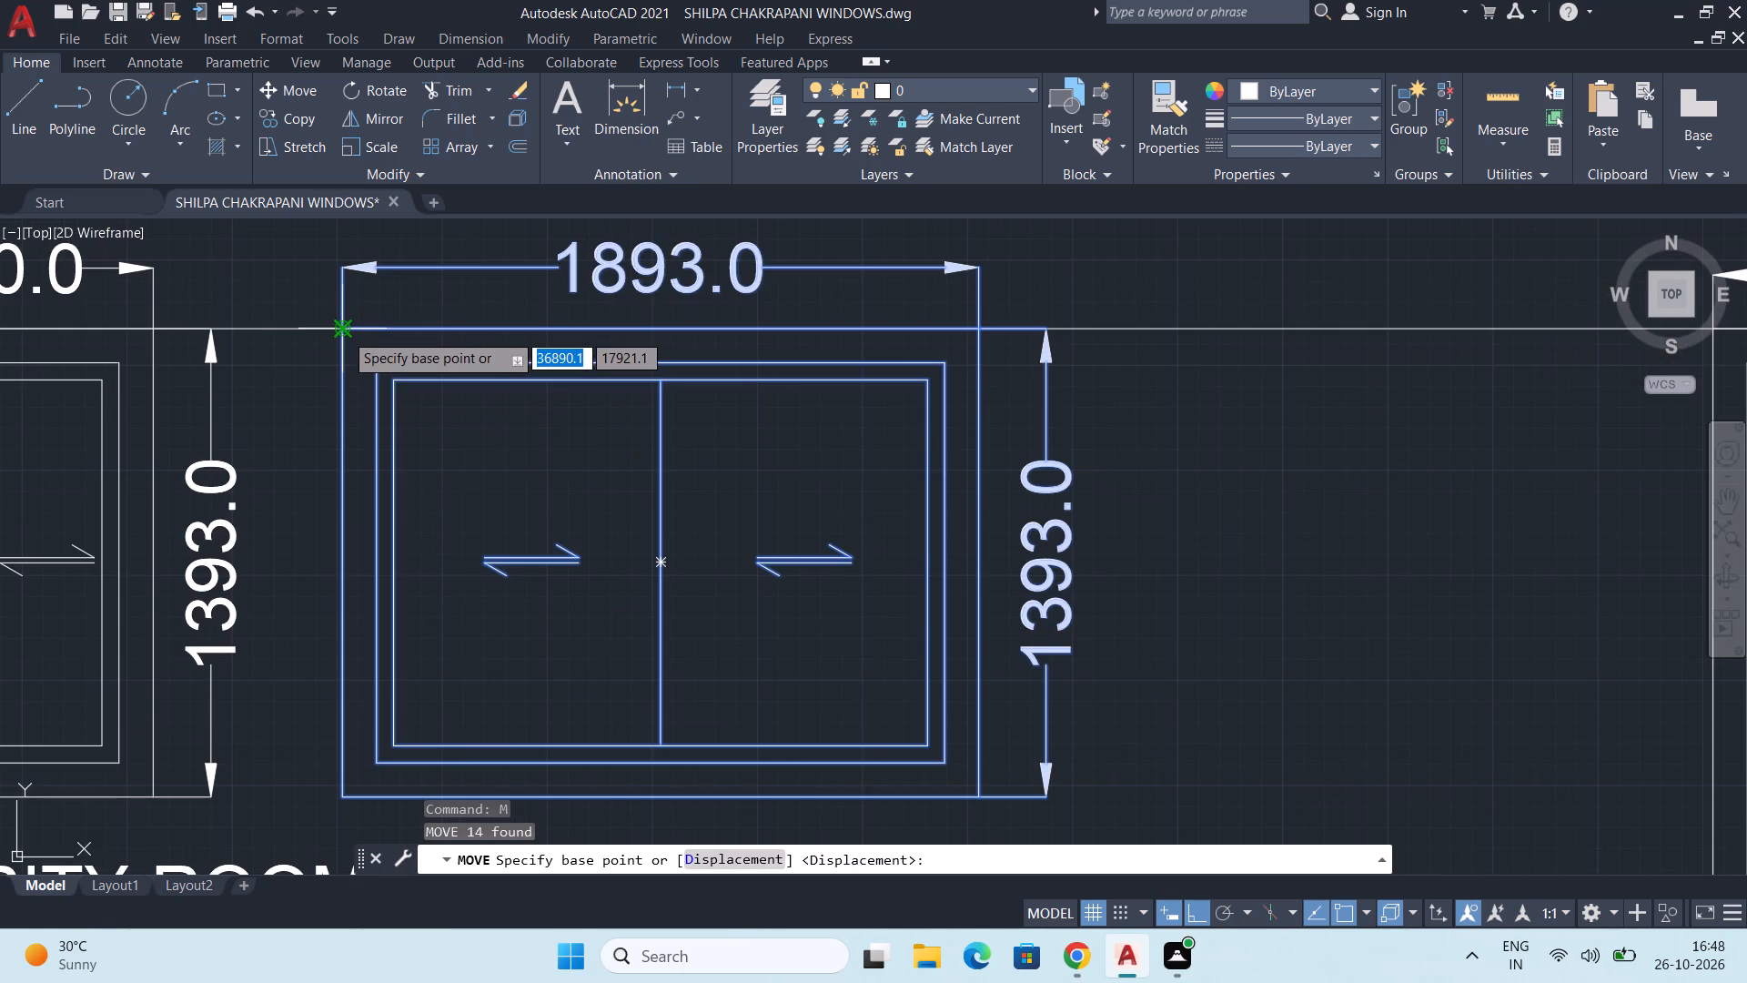
left_click_drag(344, 332, 368, 329)
middle_click_drag(776, 292, 582, 308)
scroll(602, 308, "down", 2)
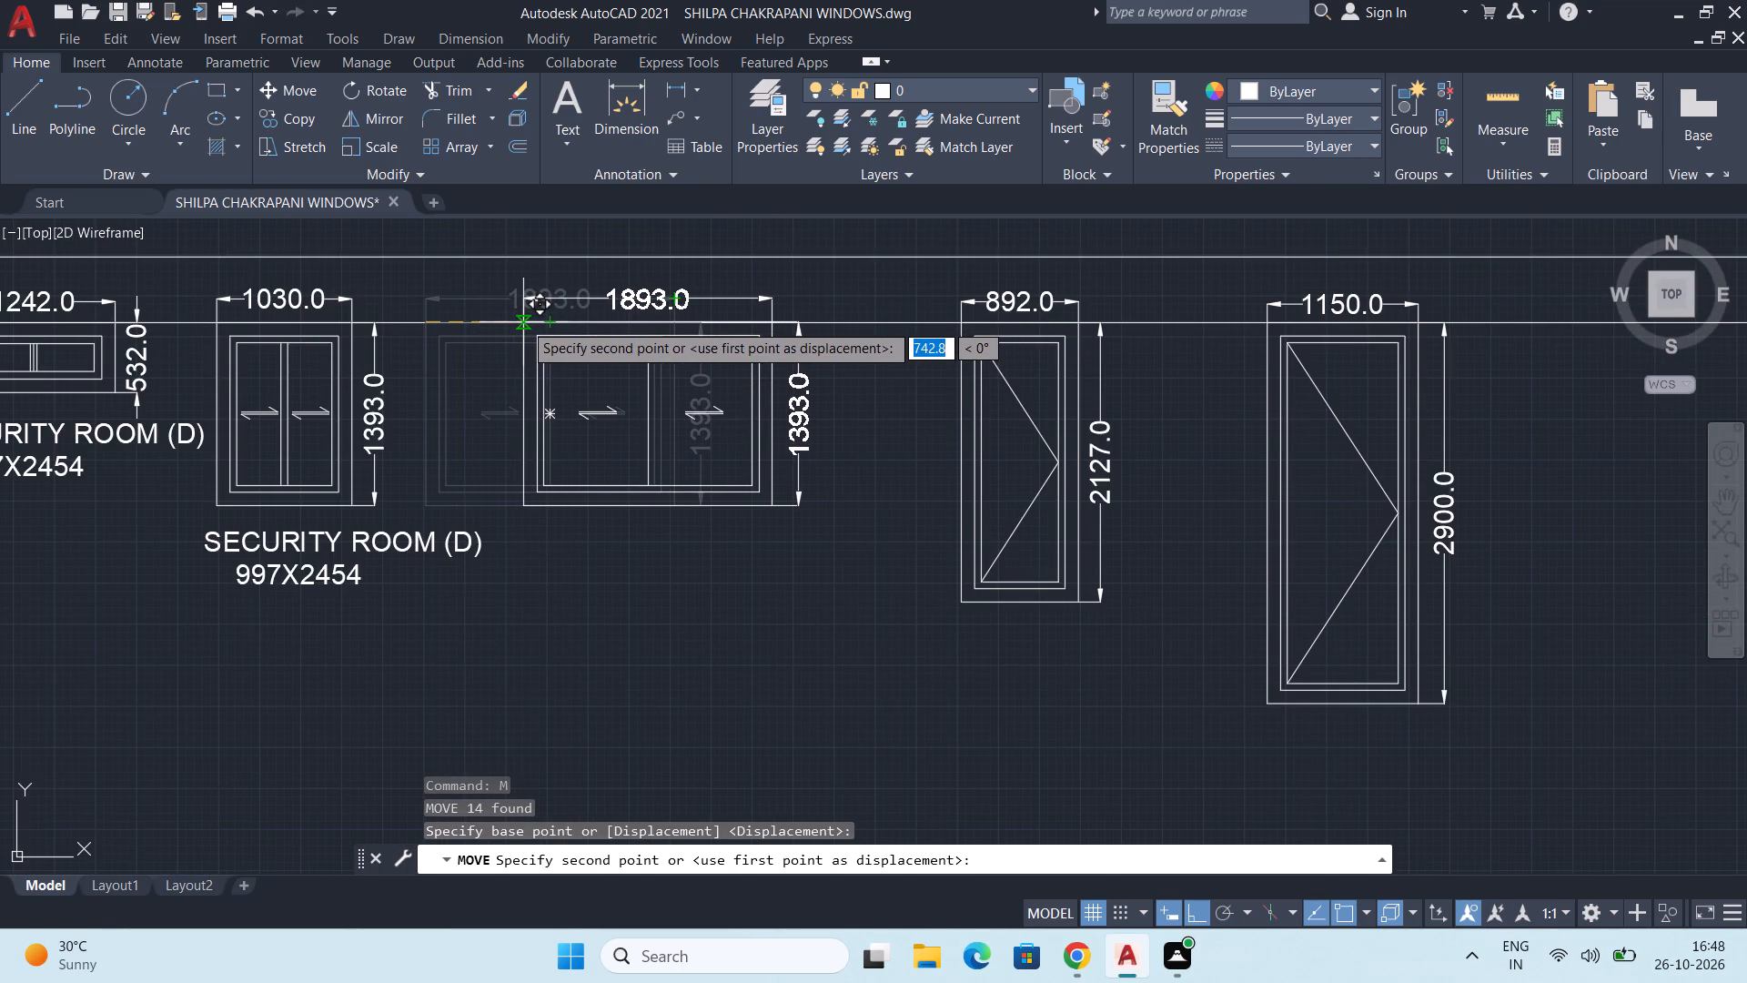
left_click(523, 322)
Examine the spacing and labels of the SECURITY ROOM row alongside the OUT HOUSE, SERVANT ROOM and HOUSE rows.
scroll(567, 333, "down", 1)
middle_click_drag(568, 453, 530, 458)
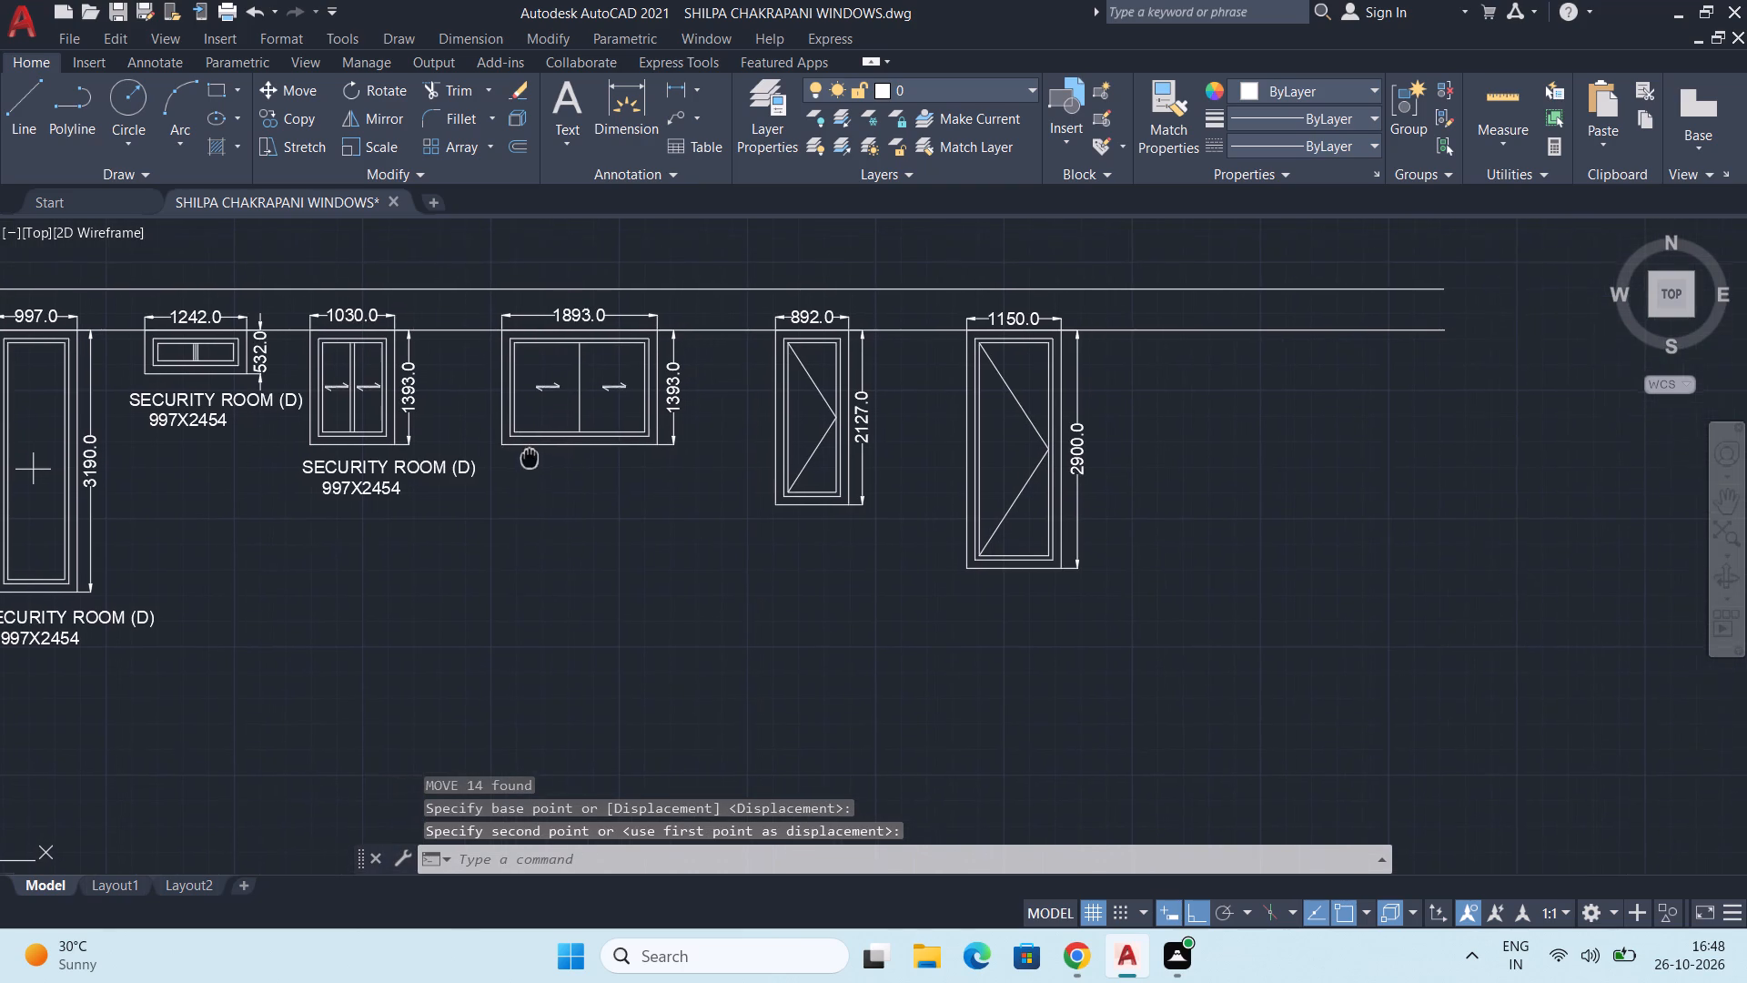
middle_click_drag(530, 458, 528, 462)
scroll(347, 510, "up", 1)
scroll(386, 440, "up", 1)
scroll(399, 460, "down", 2)
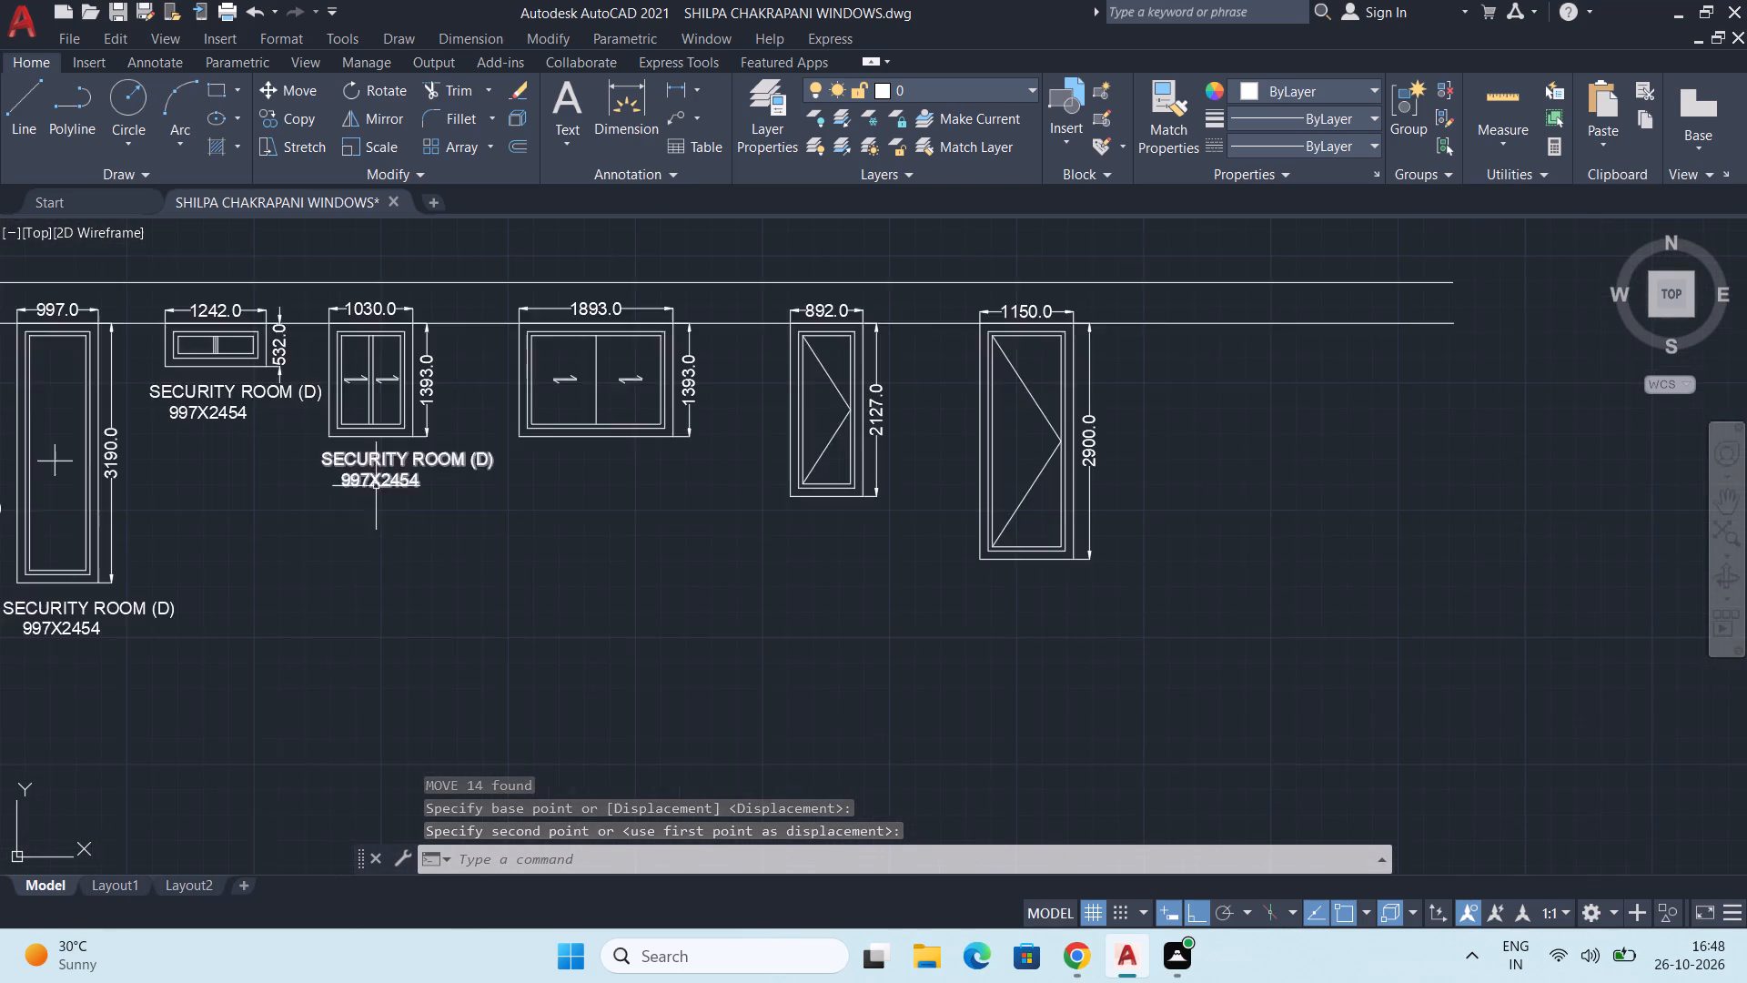
scroll(316, 571, "down", 2)
middle_click_drag(327, 623, 564, 574)
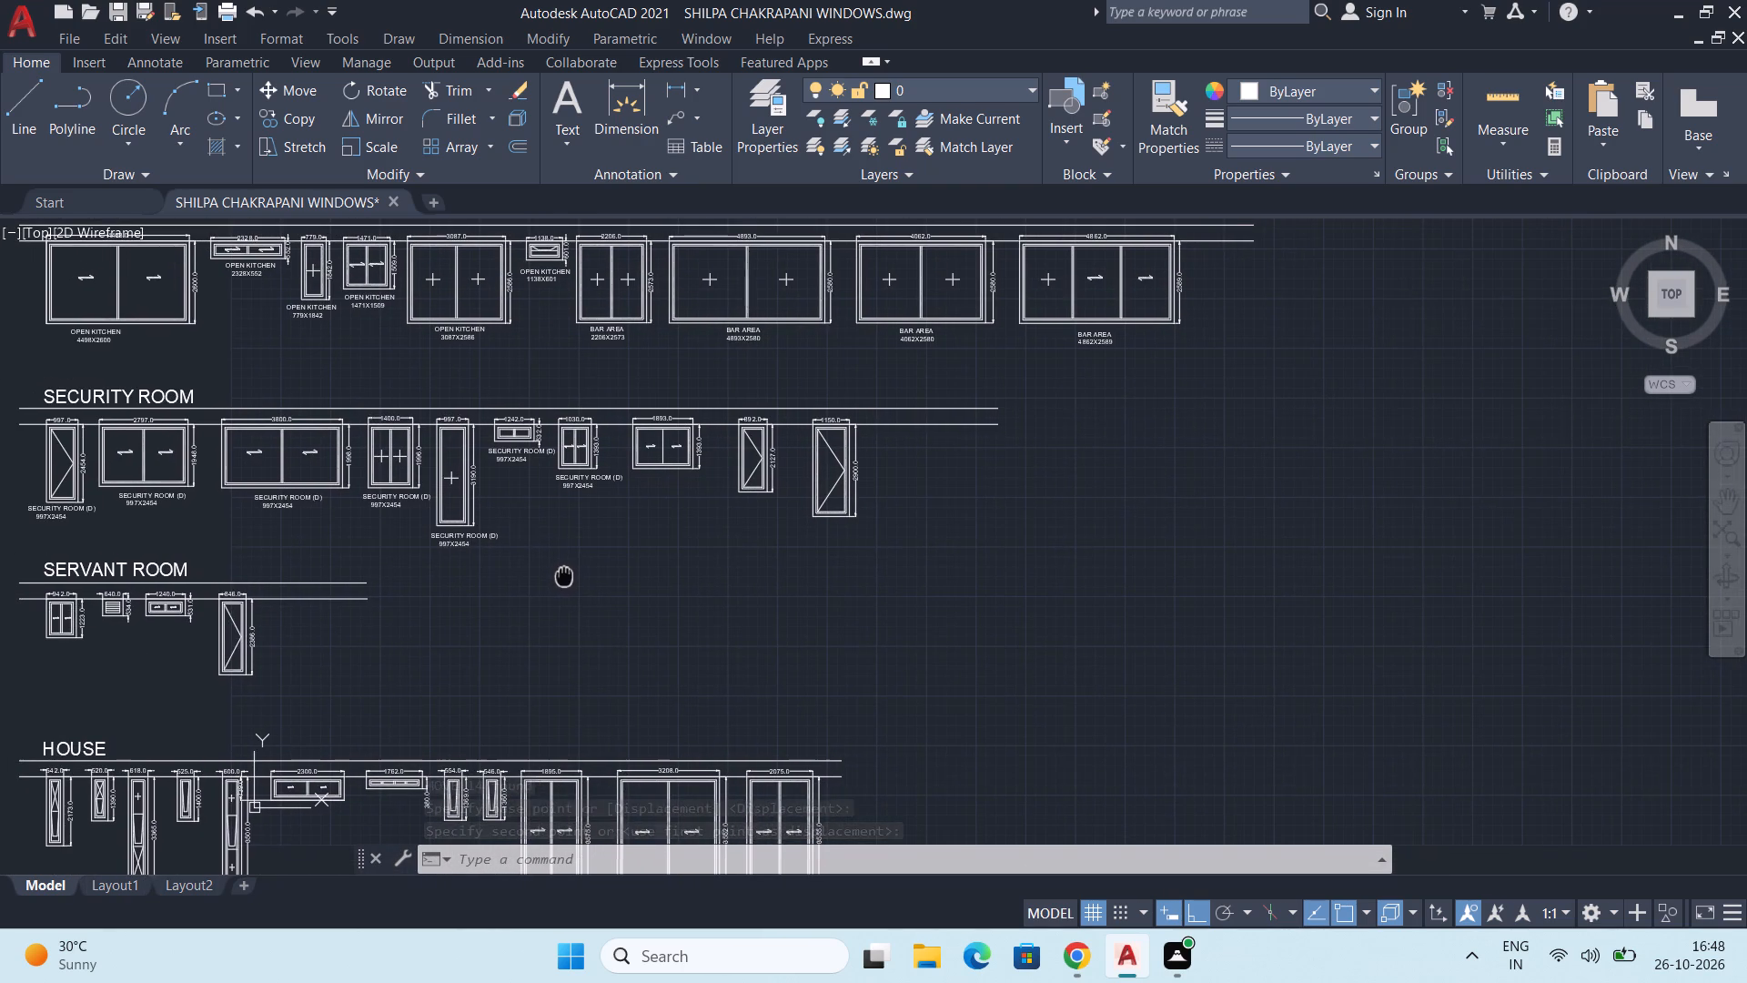
middle_click_drag(397, 584, 548, 664)
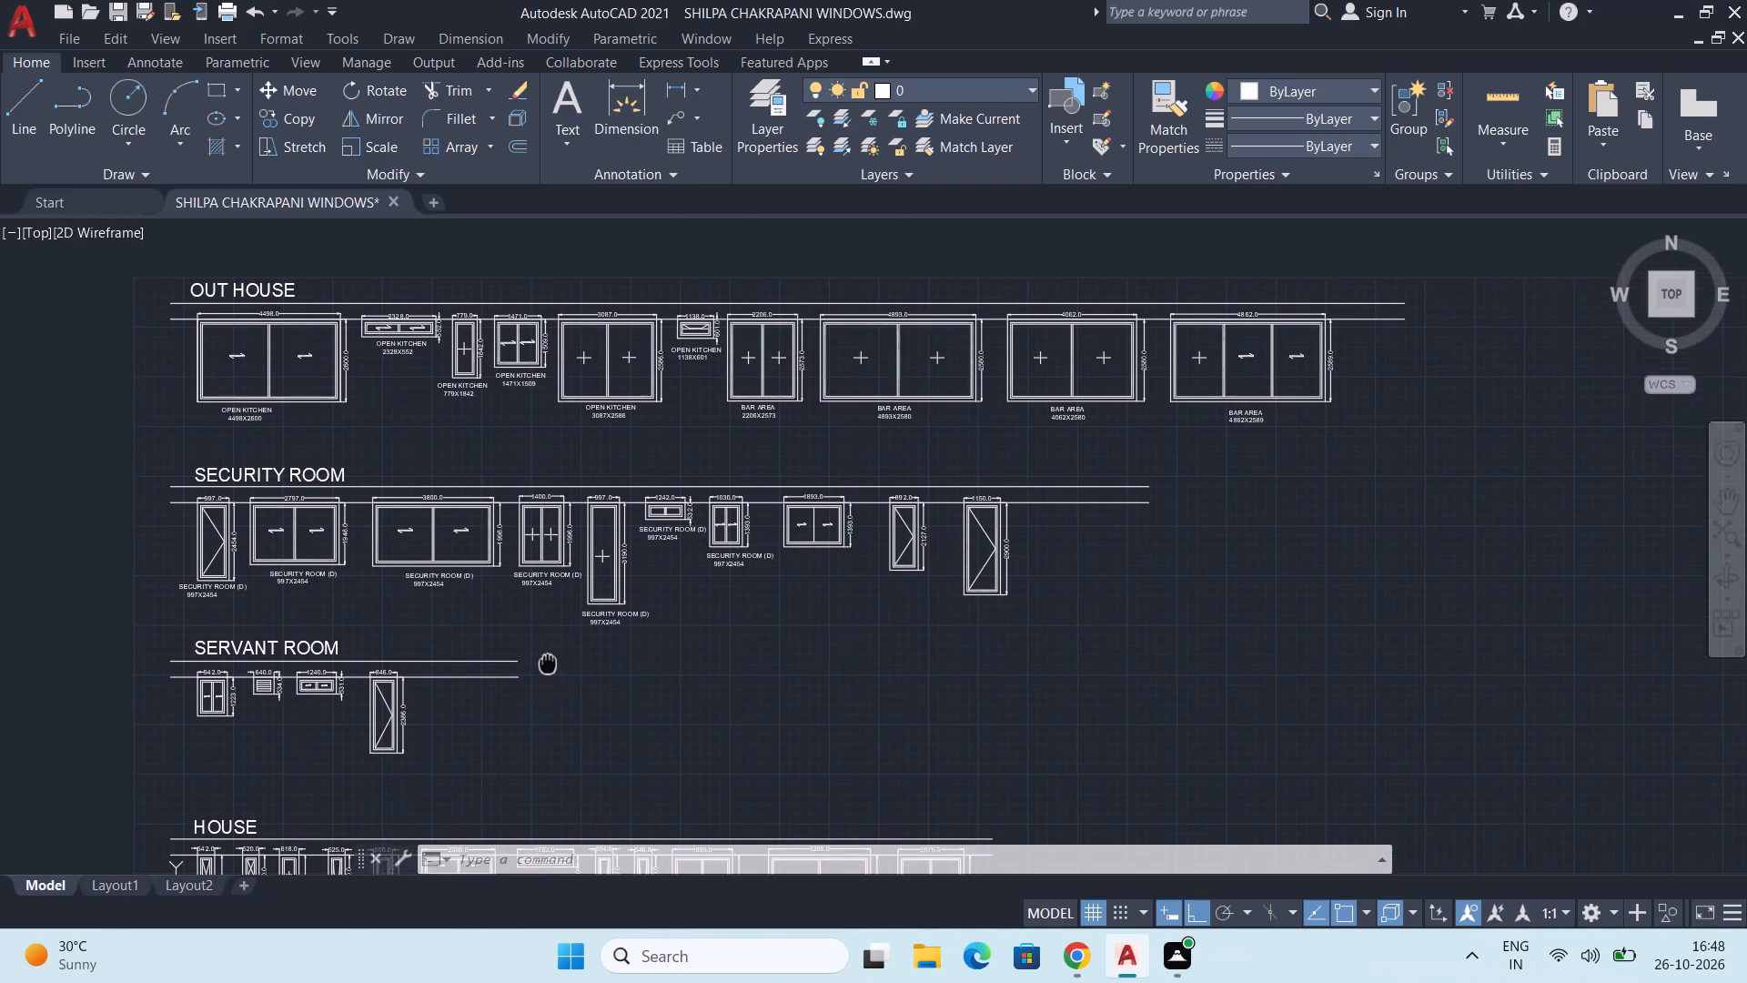
middle_click_drag(548, 664, 536, 664)
middle_click_drag(274, 655, 337, 678)
scroll(729, 471, "up", 2)
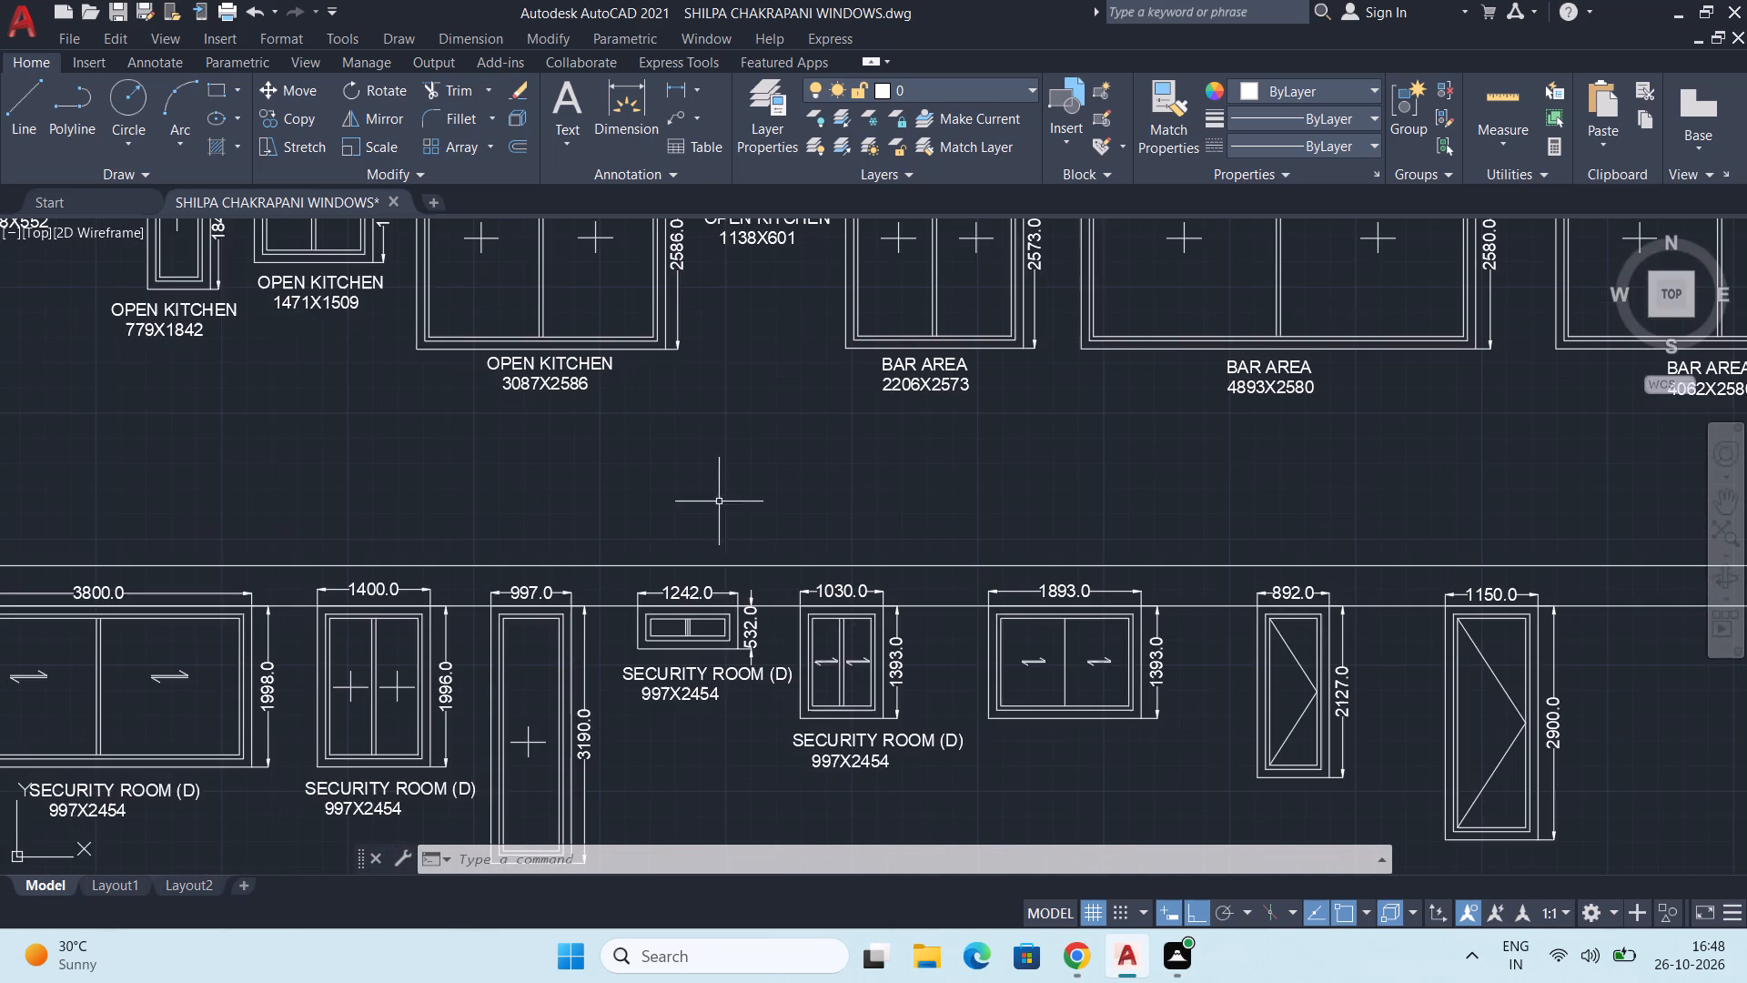
With ortho off, copy the 1242-wide window's SECURITY ROOM (D) label beneath the 1893-, 892- and 1150-wide windows.
middle_click_drag(733, 608, 475, 445)
left_click(435, 512)
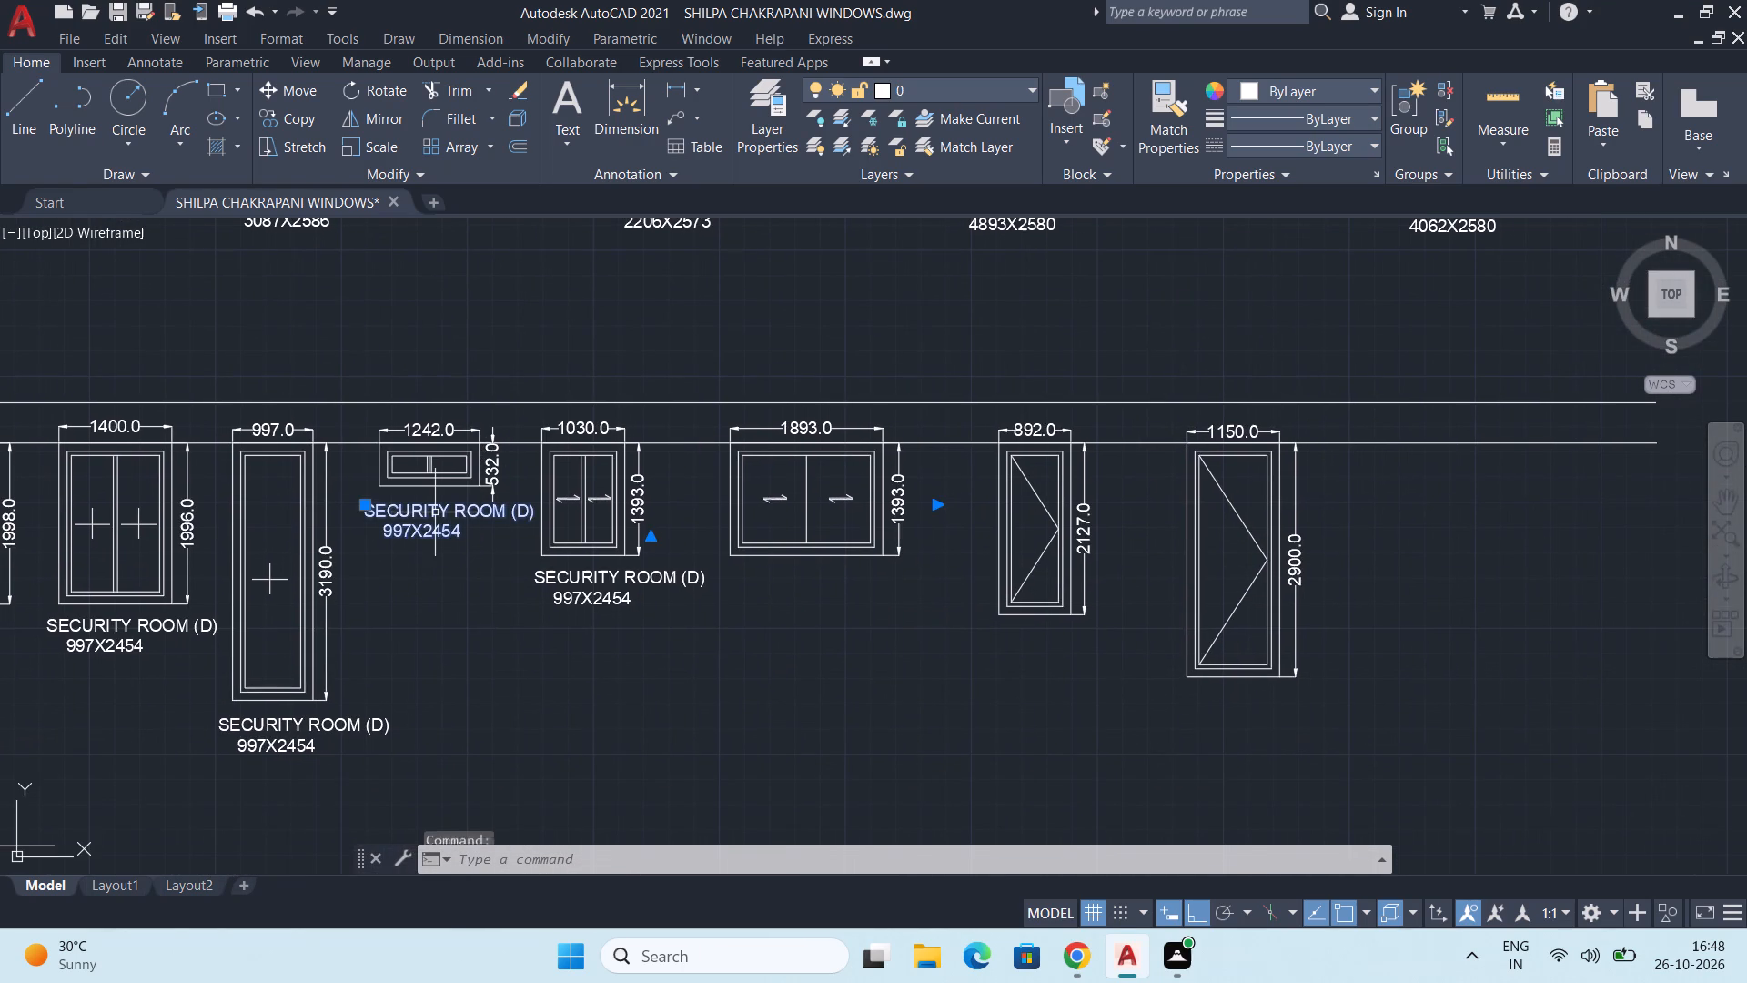
key("c")
key("o")
key("Return")
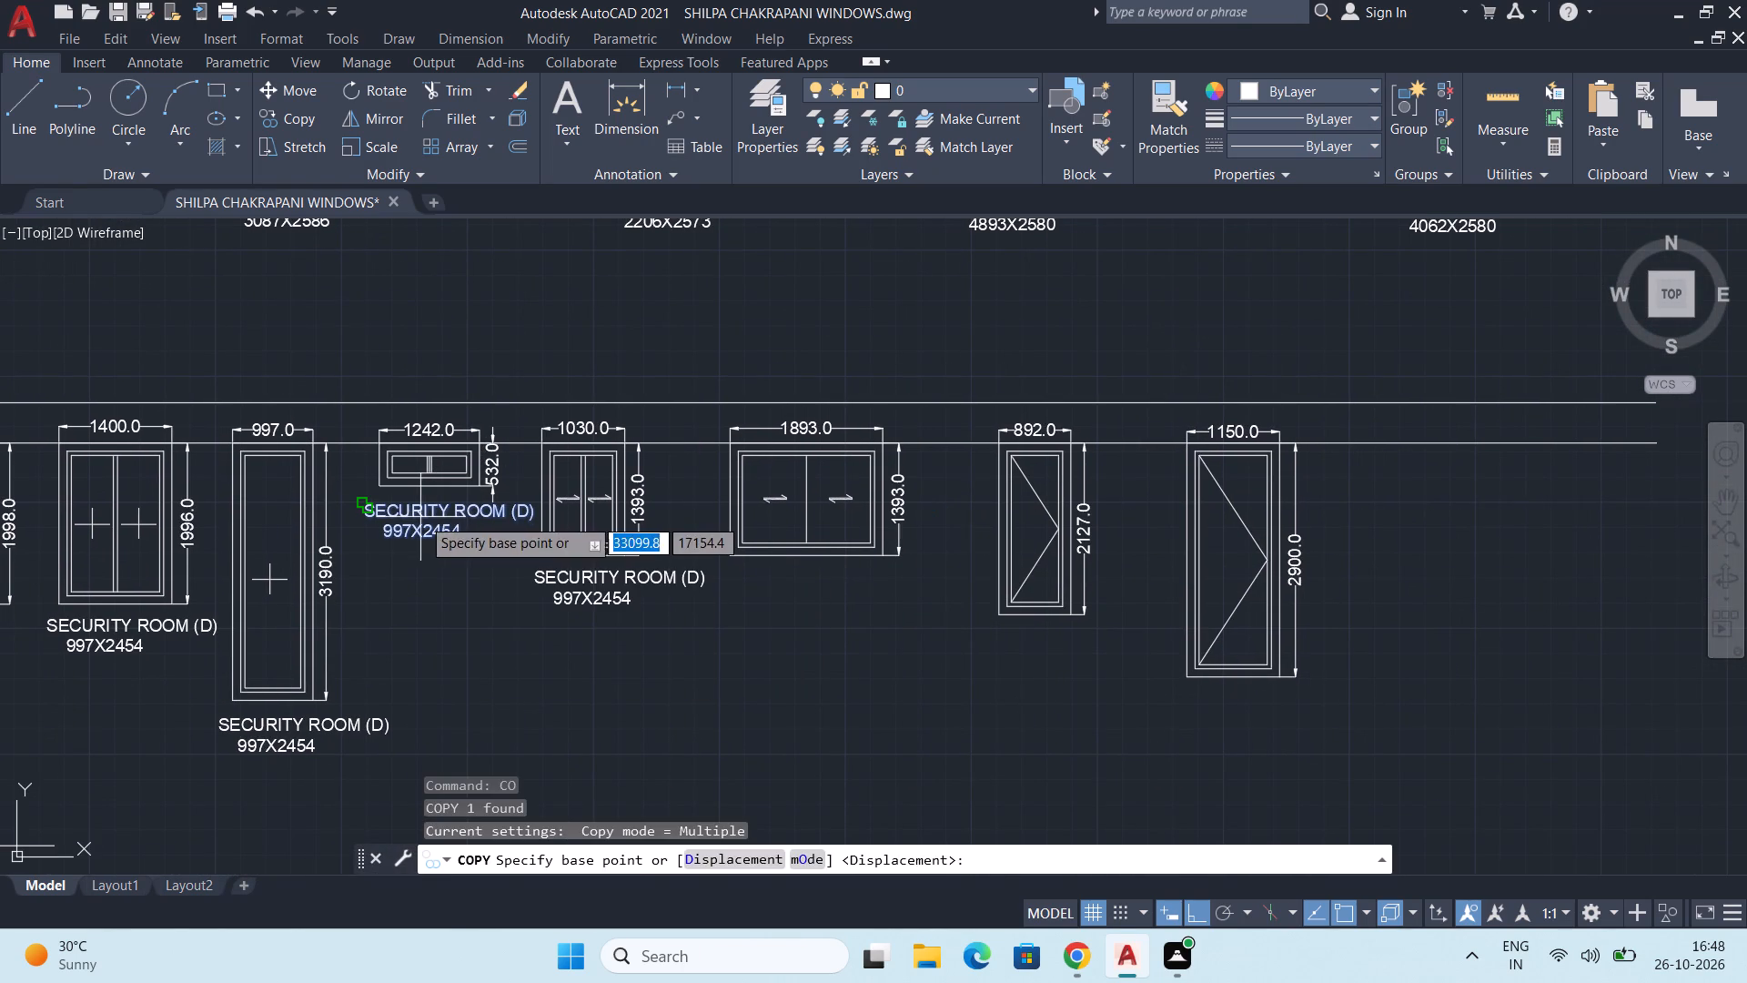
left_click_drag(421, 517, 437, 519)
key("F8")
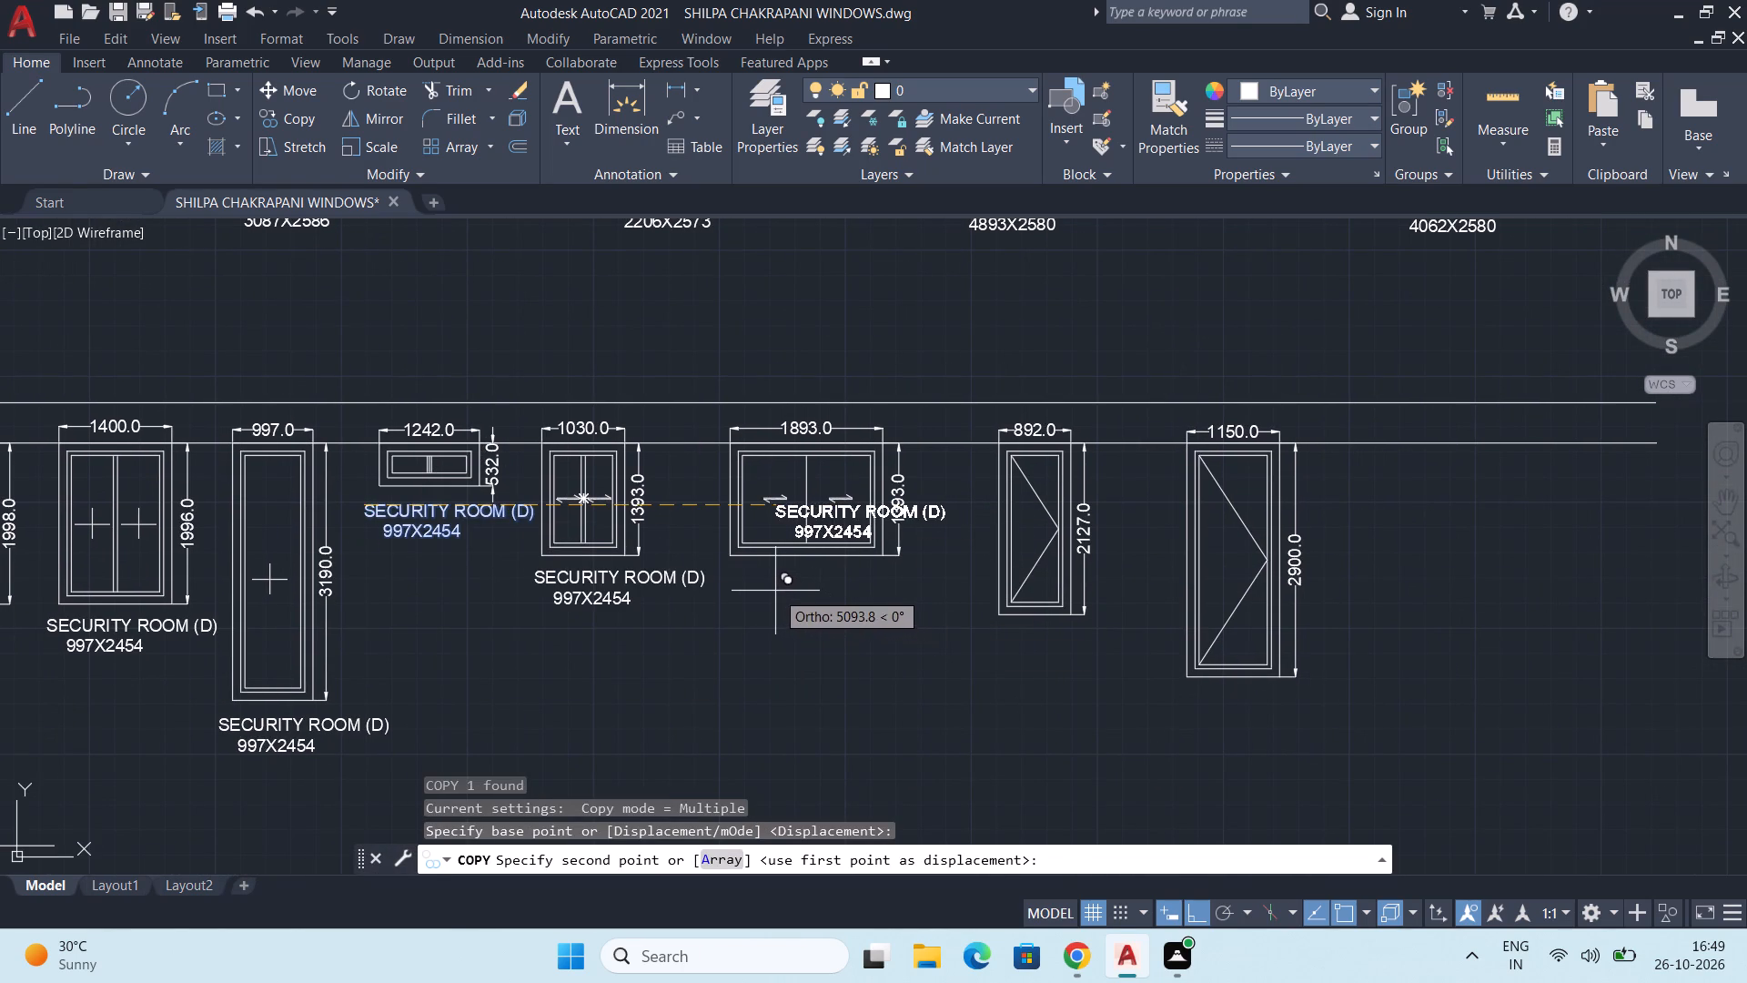
scroll(769, 593, "up", 1)
left_click(765, 573)
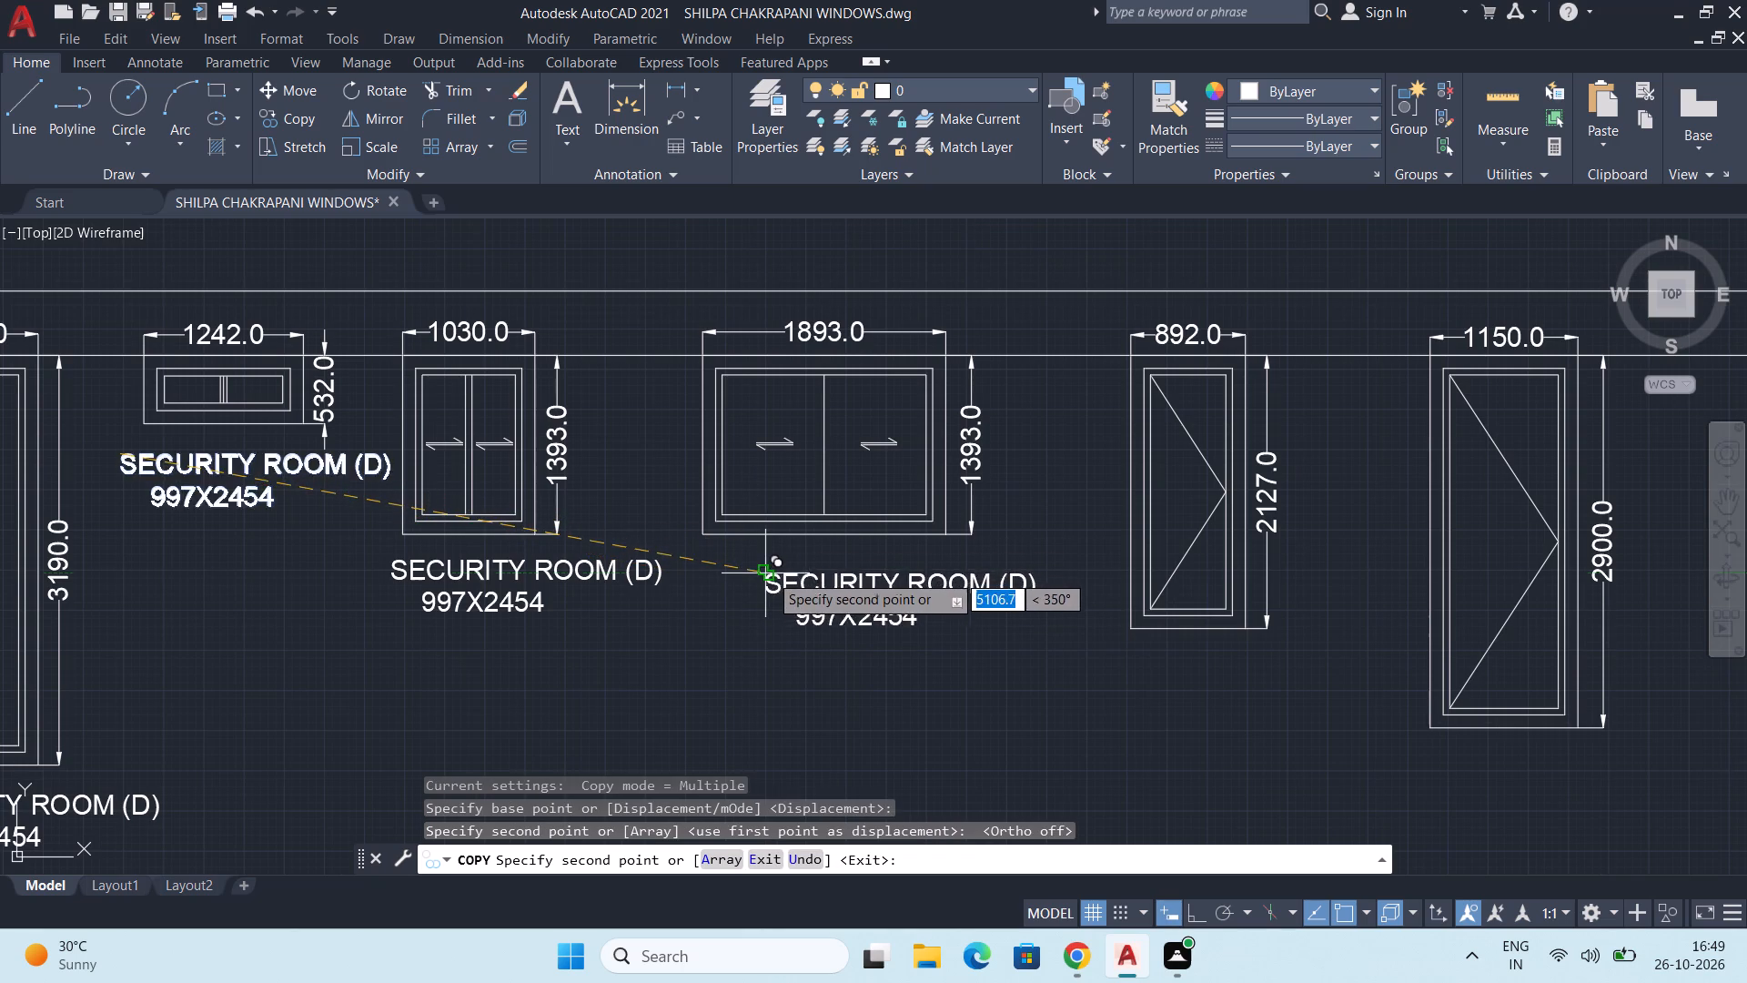
middle_click_drag(934, 663, 783, 592)
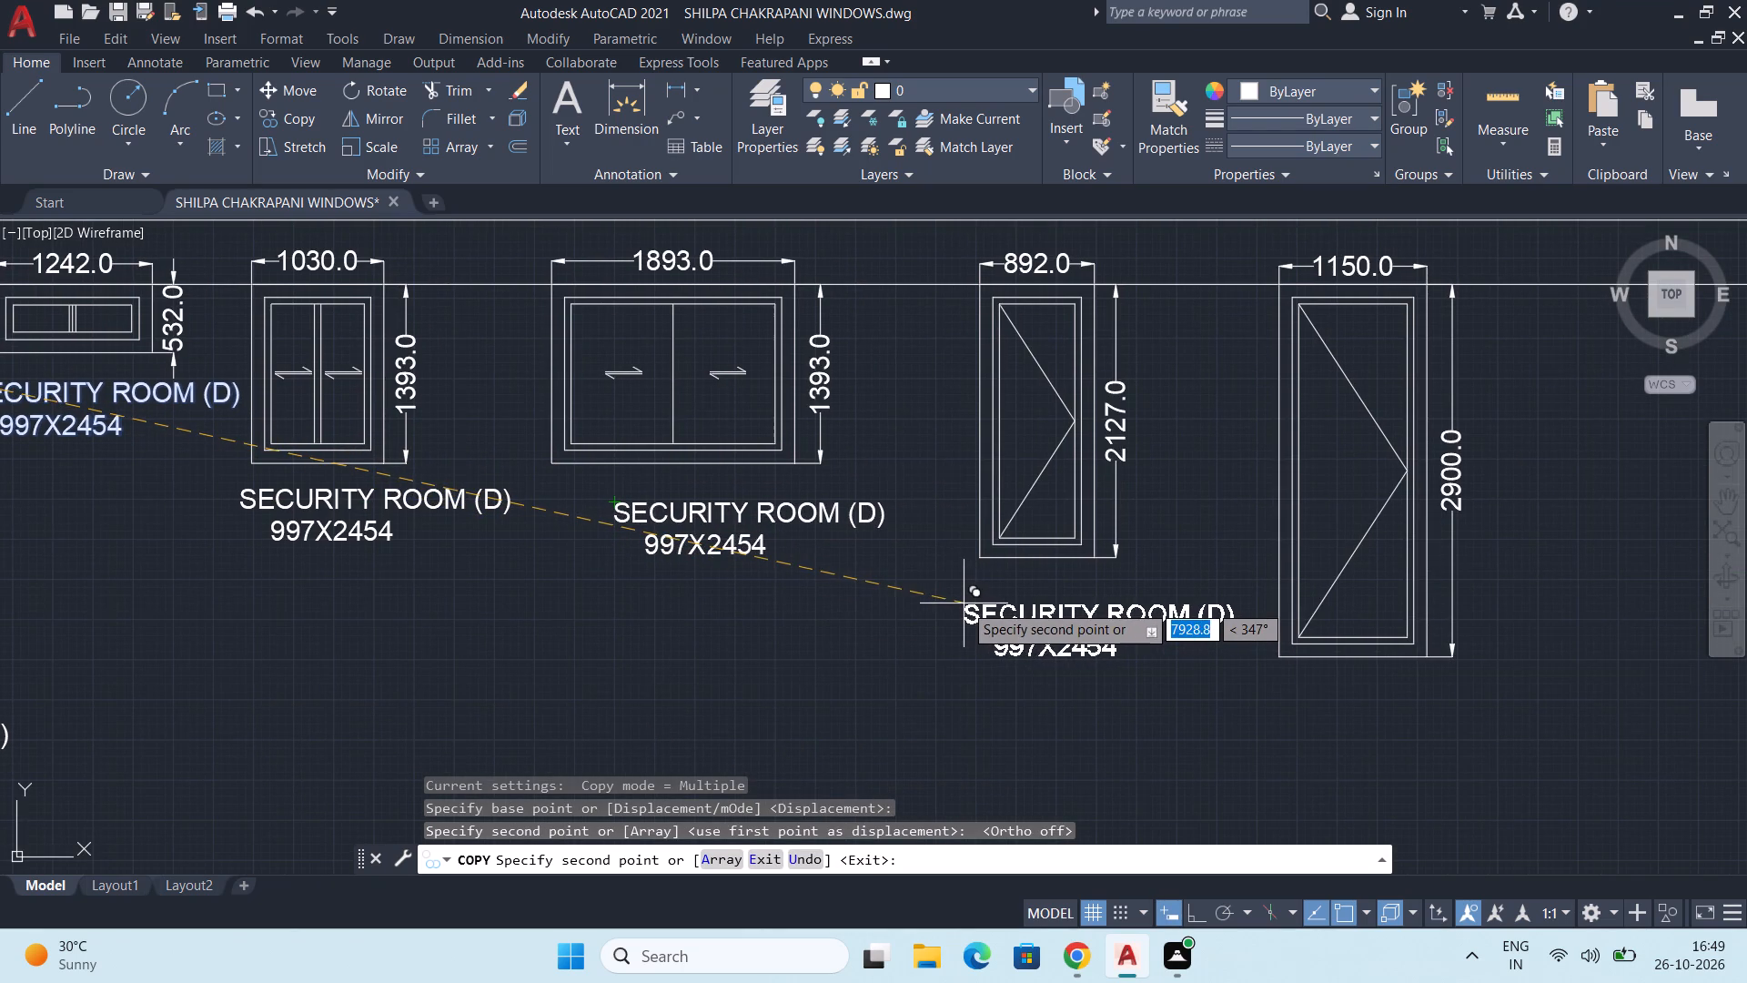
left_click(964, 586)
middle_click_drag(1072, 704, 939, 613)
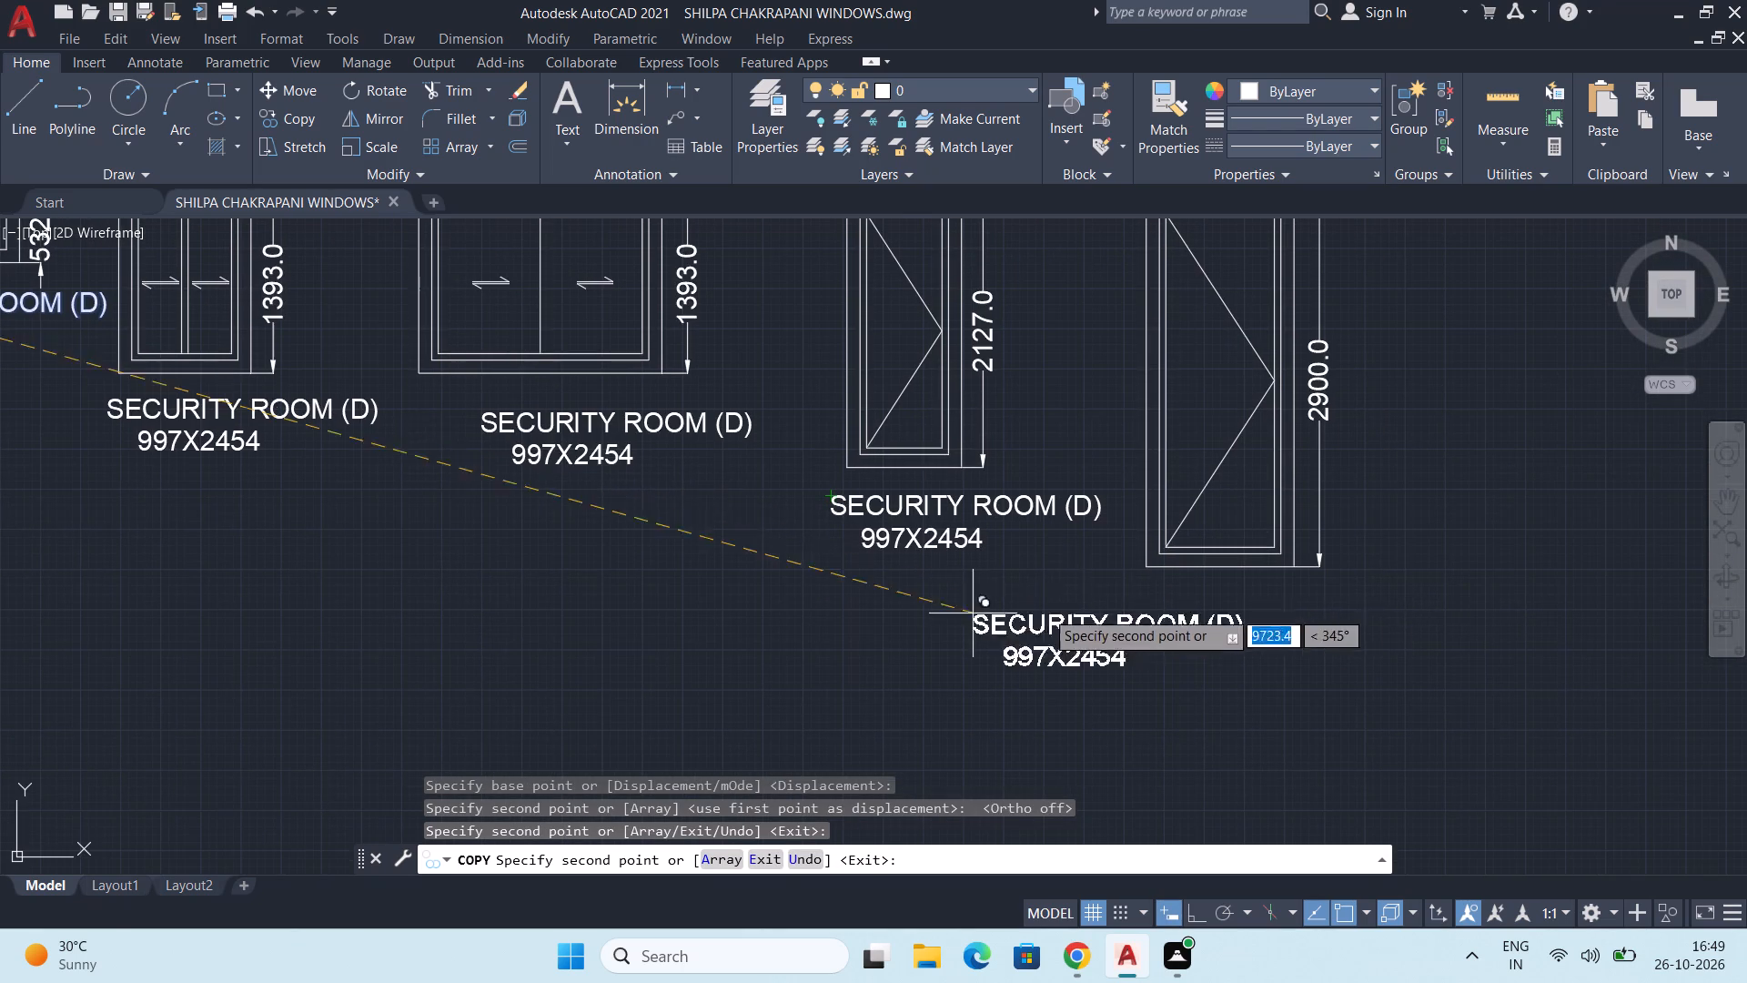
left_click(1156, 610)
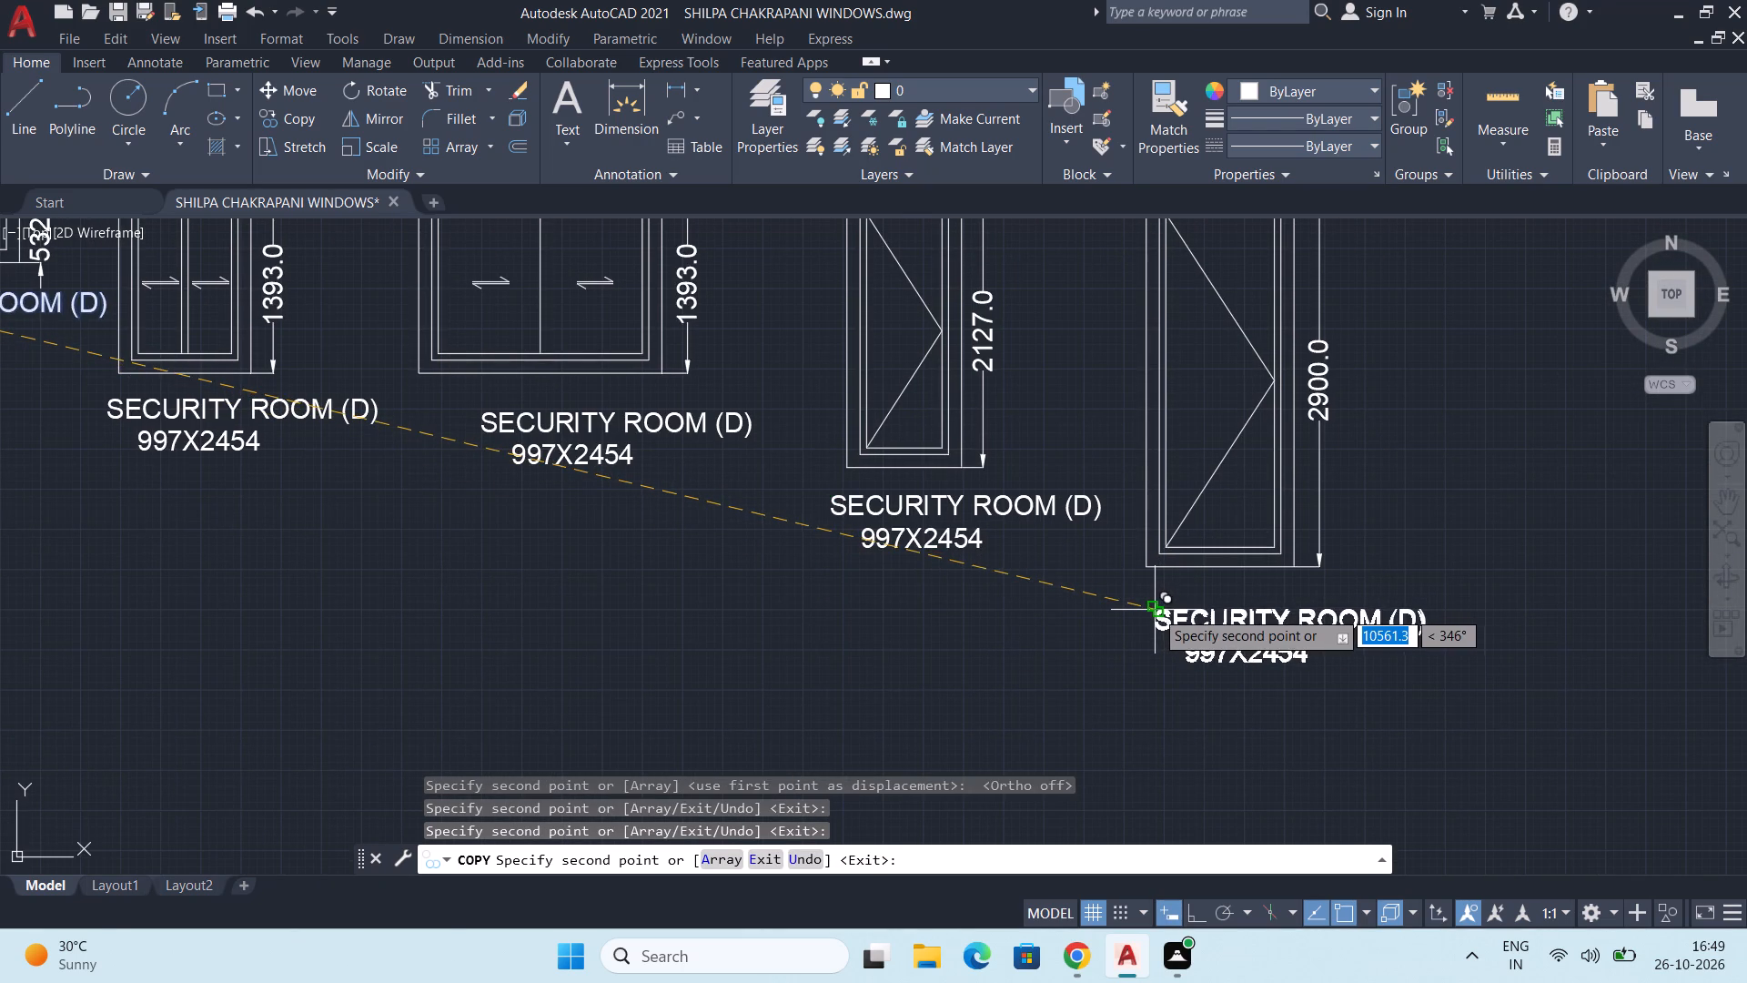
key("Escape")
Shift the label beneath the 1150-wide window slightly up and left, closer to the window's bottom edge.
scroll(1150, 610, "down", 1)
scroll(1029, 654, "down", 1)
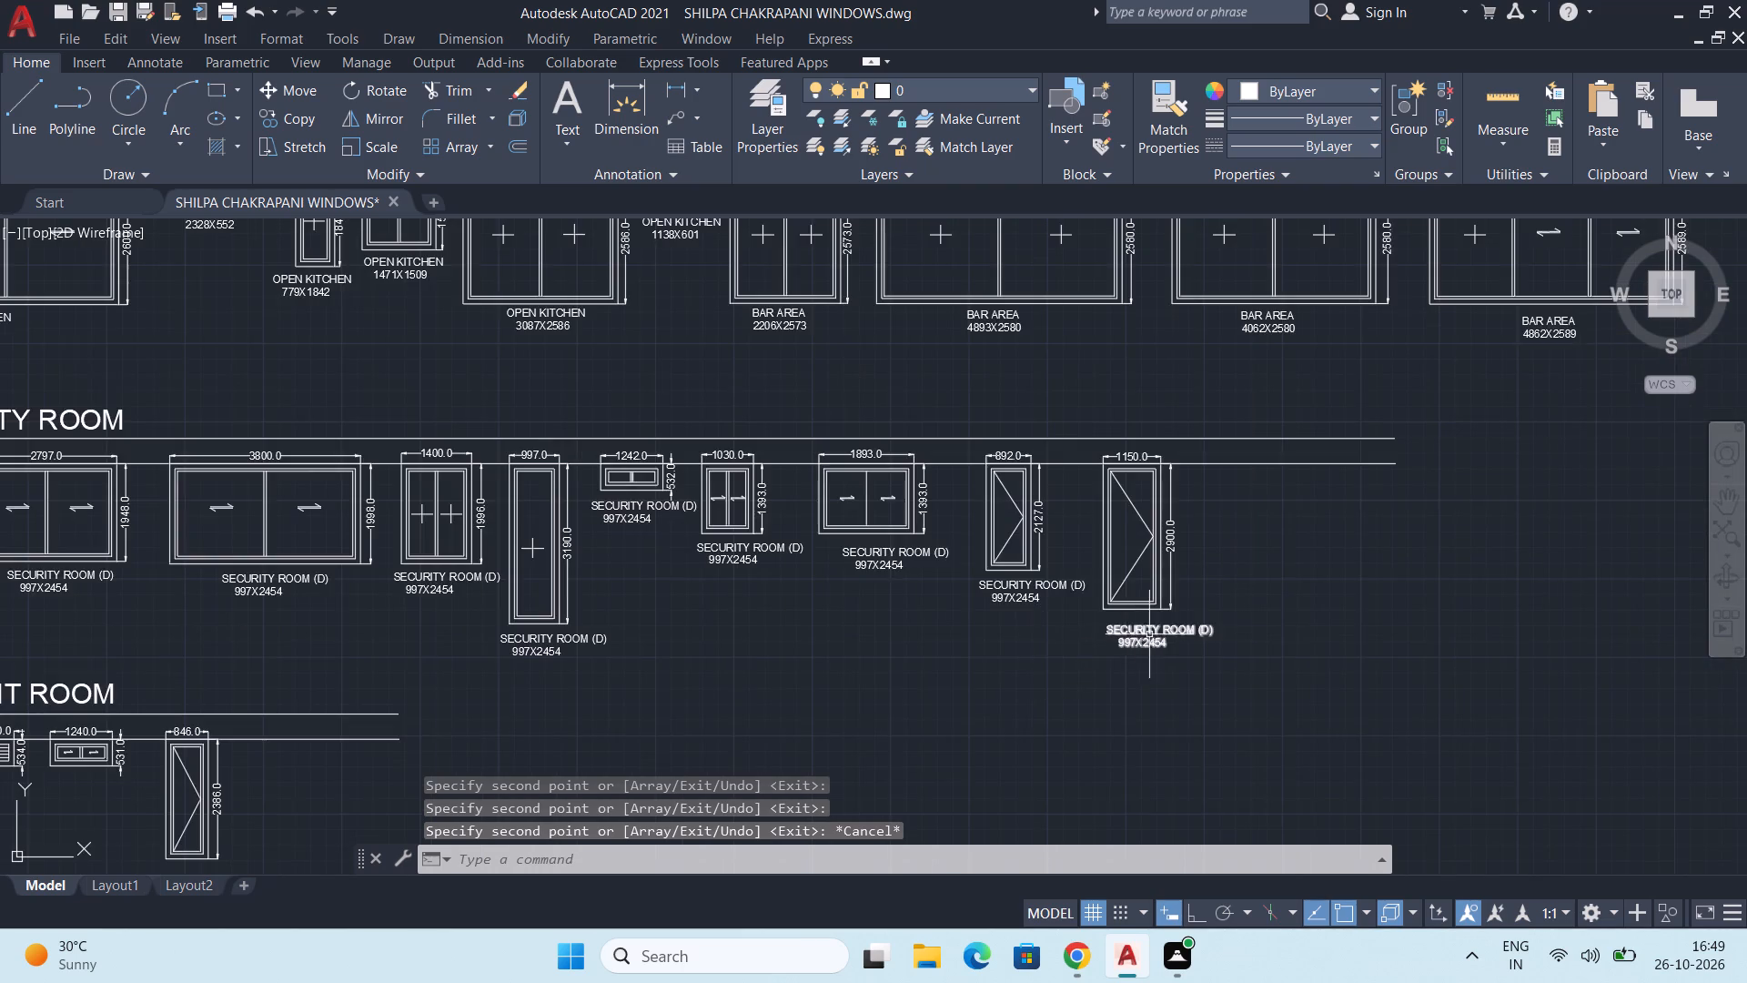
scroll(1151, 634, "up", 2)
left_click(1121, 633)
left_click_drag(1121, 633, 1117, 622)
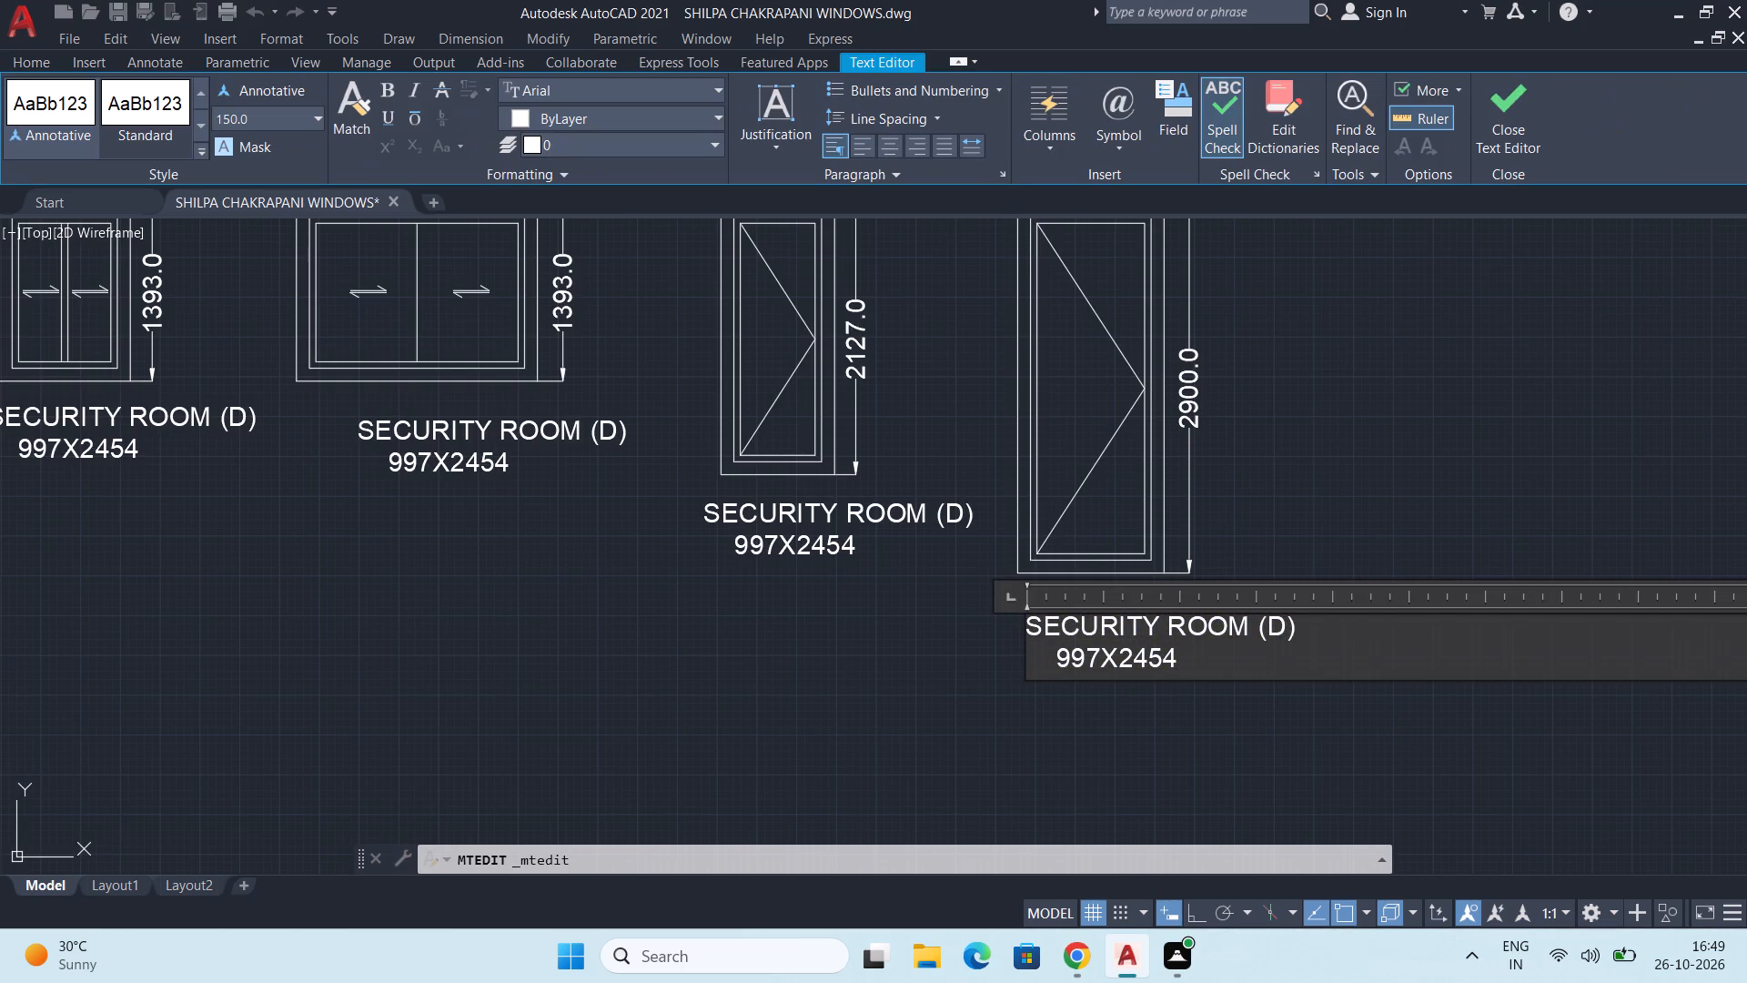
left_click(1074, 714)
left_click(1110, 640)
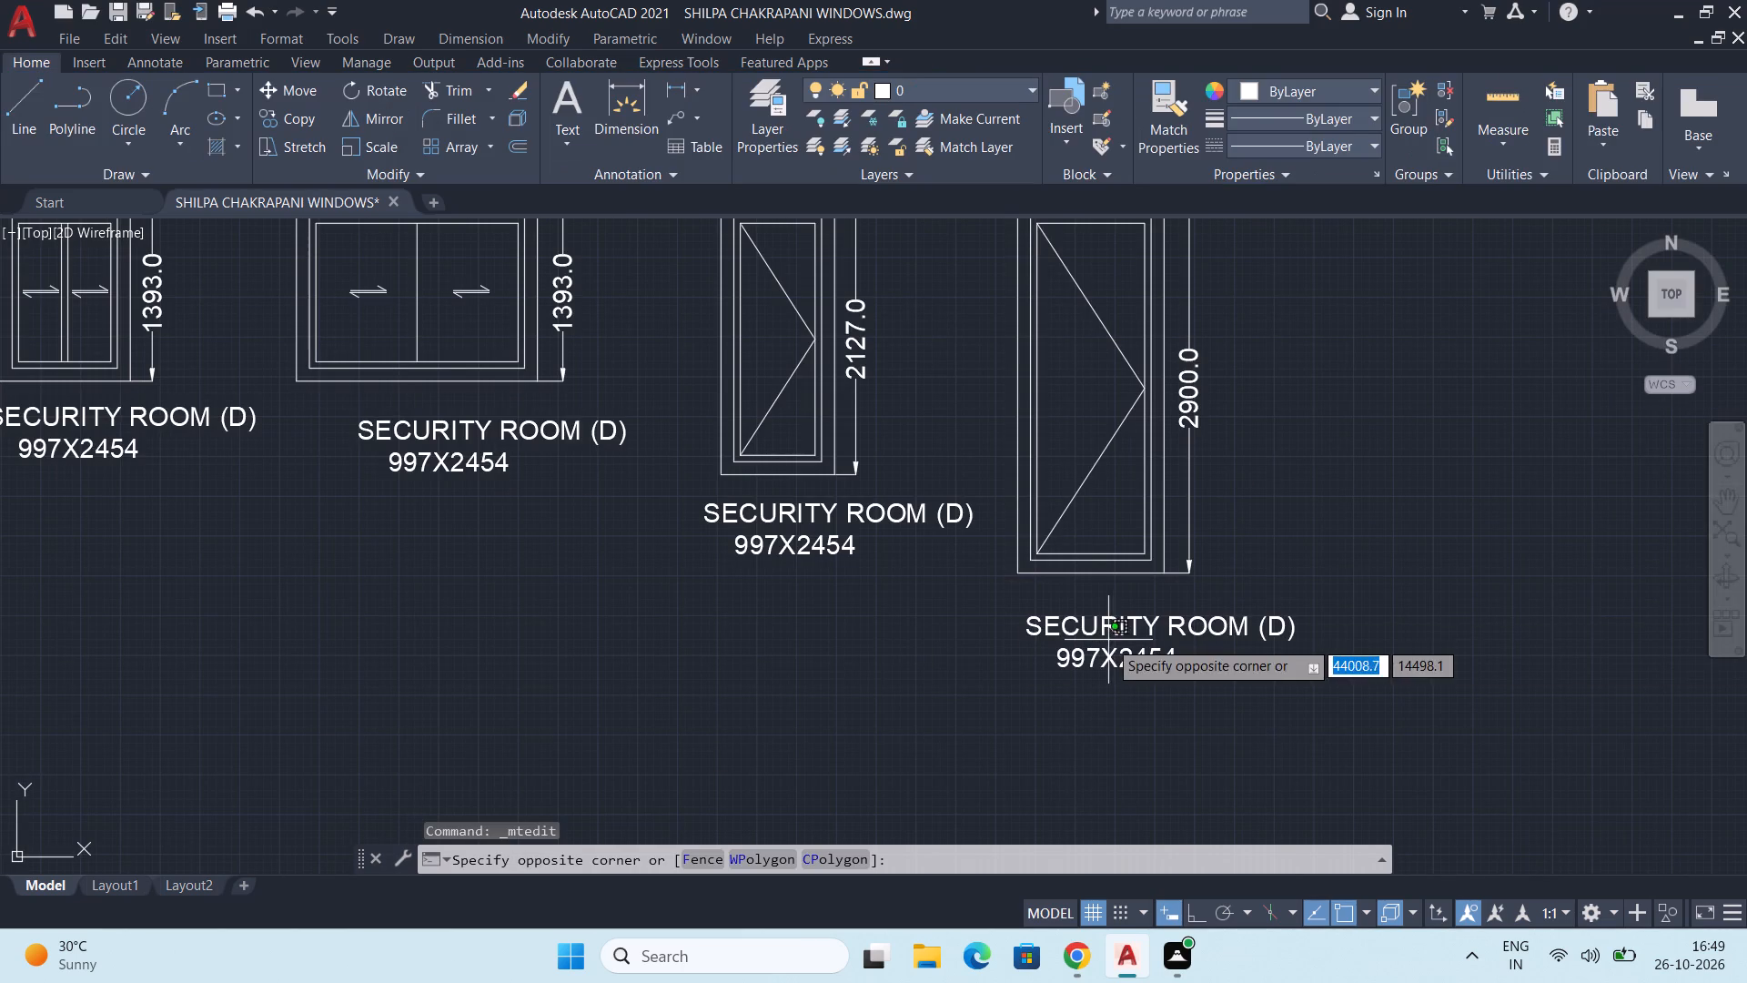
key("Escape")
left_click(1072, 617)
left_click_drag(1130, 650, 1118, 628)
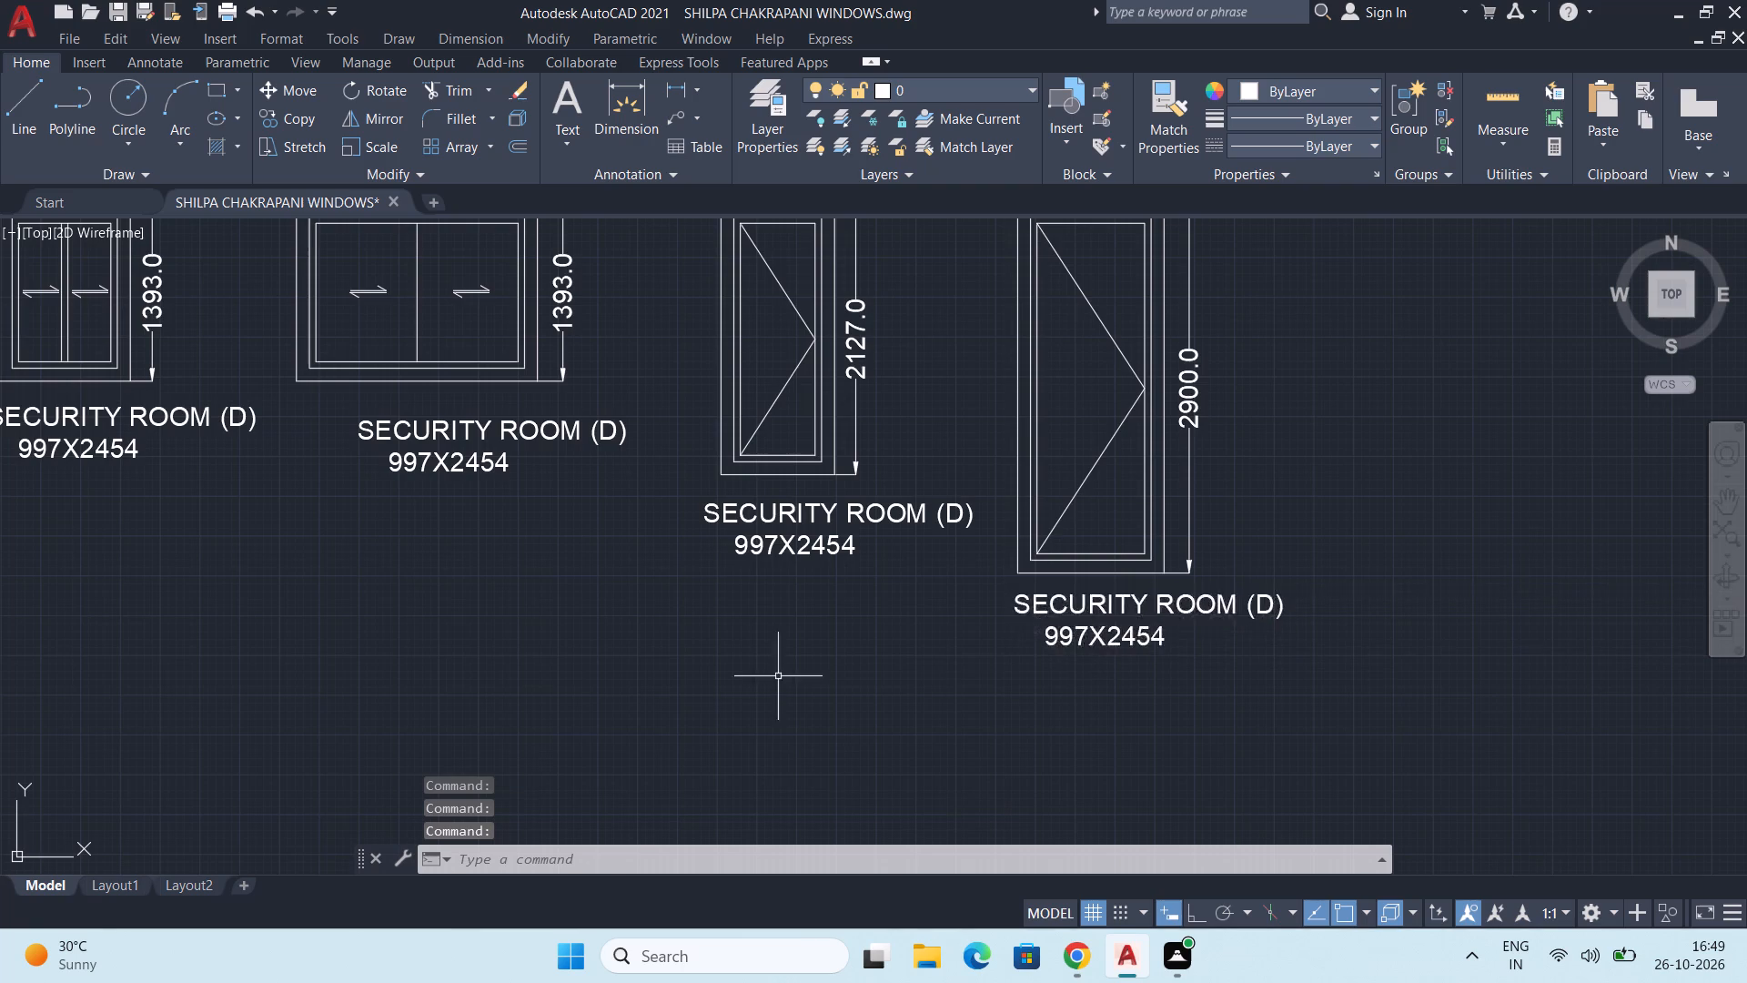
Delete the size line and the (D) from the label beneath the 2797-wide window, keeping SECURITY ROOM.
scroll(778, 677, "down", 1)
scroll(523, 694, "down", 2)
middle_click_drag(399, 702, 812, 619)
scroll(407, 581, "up", 3)
middle_click_drag(202, 633, 394, 648)
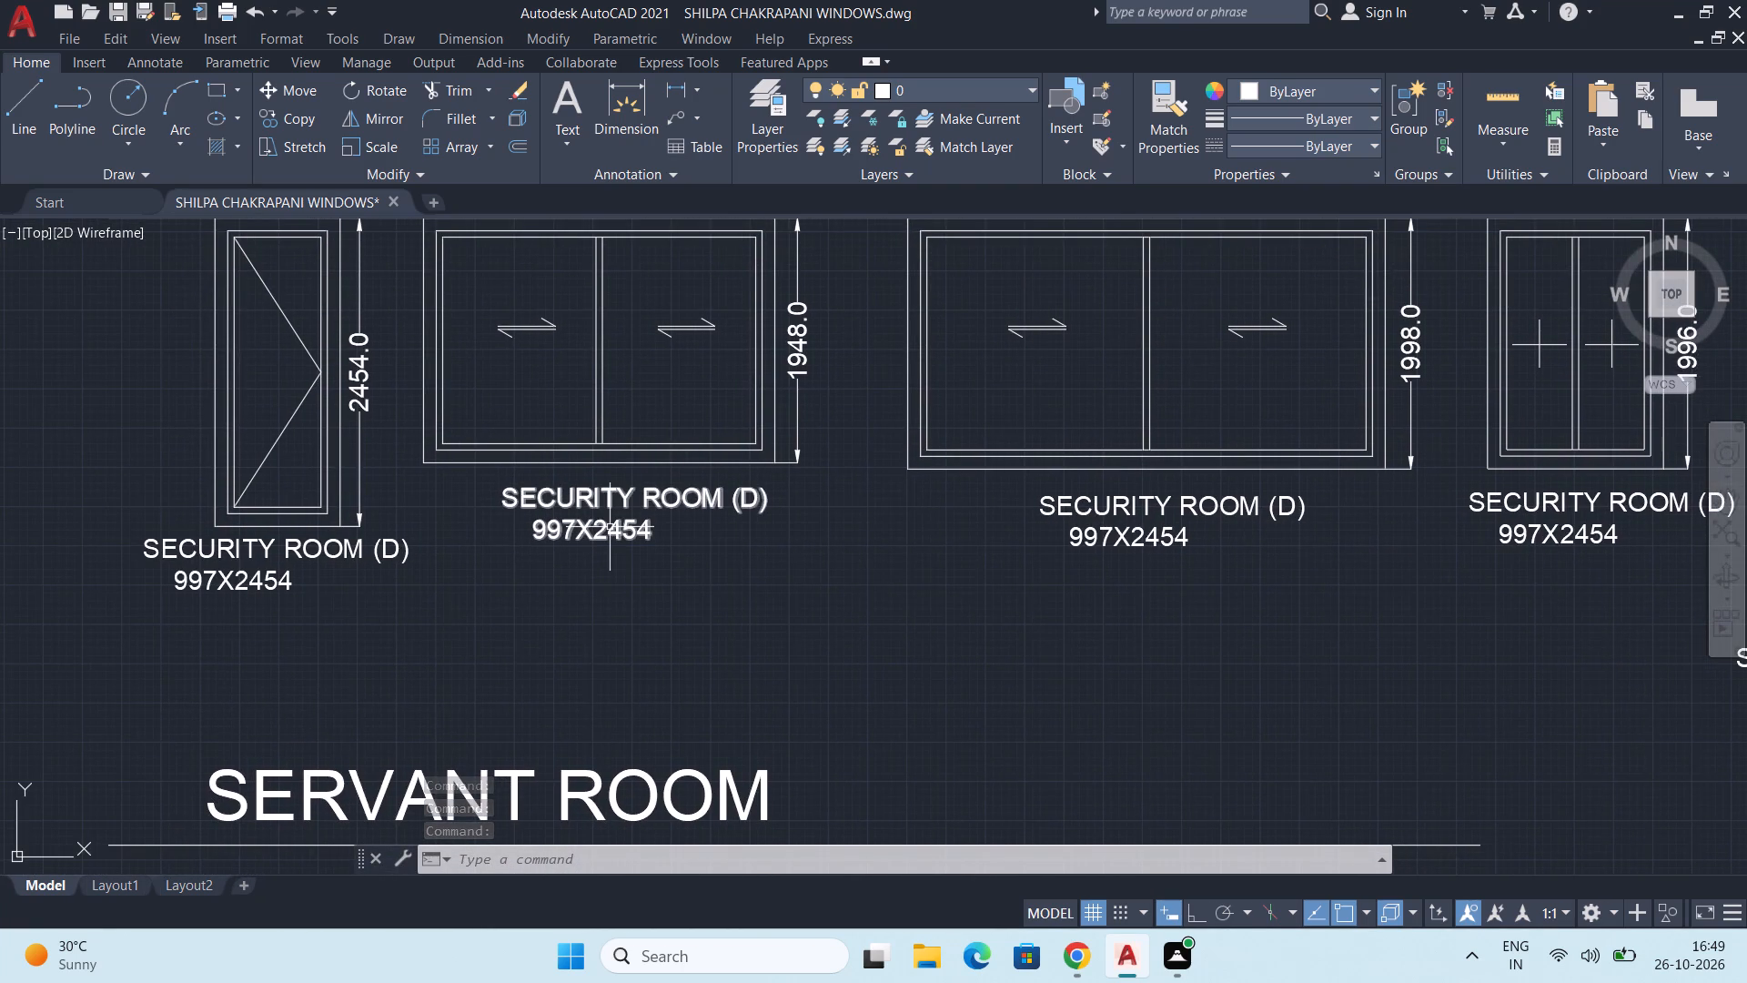
scroll(610, 527, "down", 1)
scroll(595, 547, "up", 1)
left_click(607, 528)
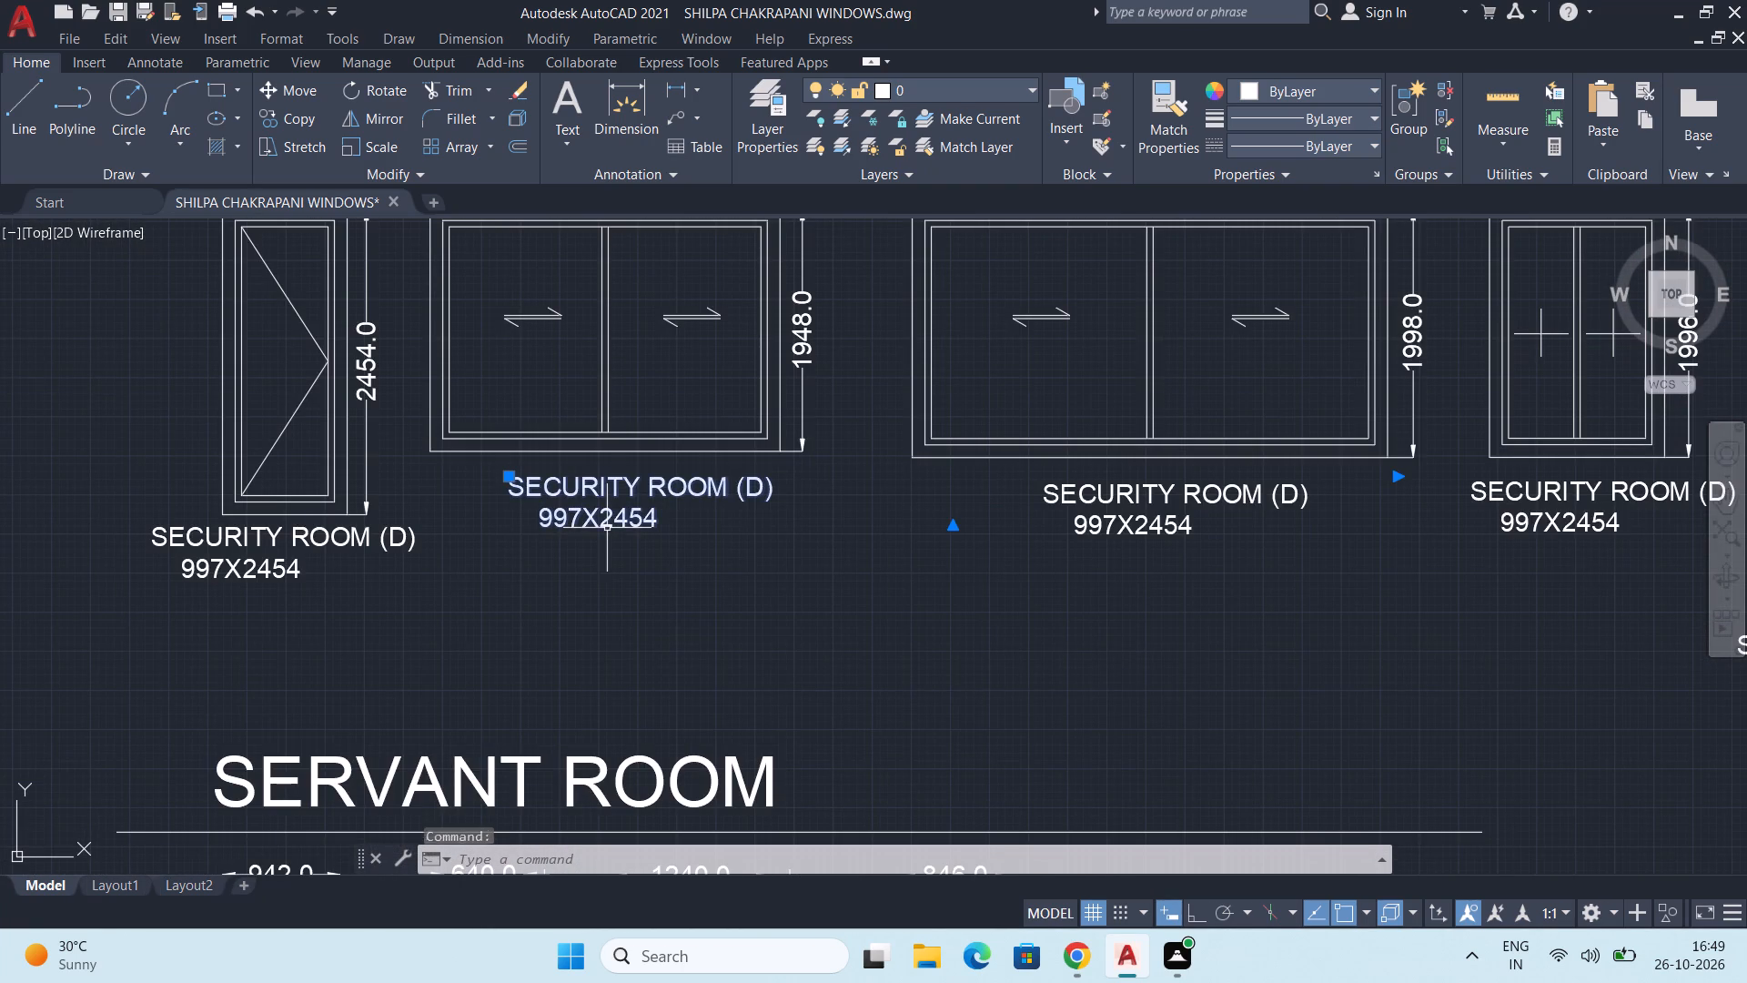
double_click(614, 520)
left_click_drag(664, 519, 459, 520)
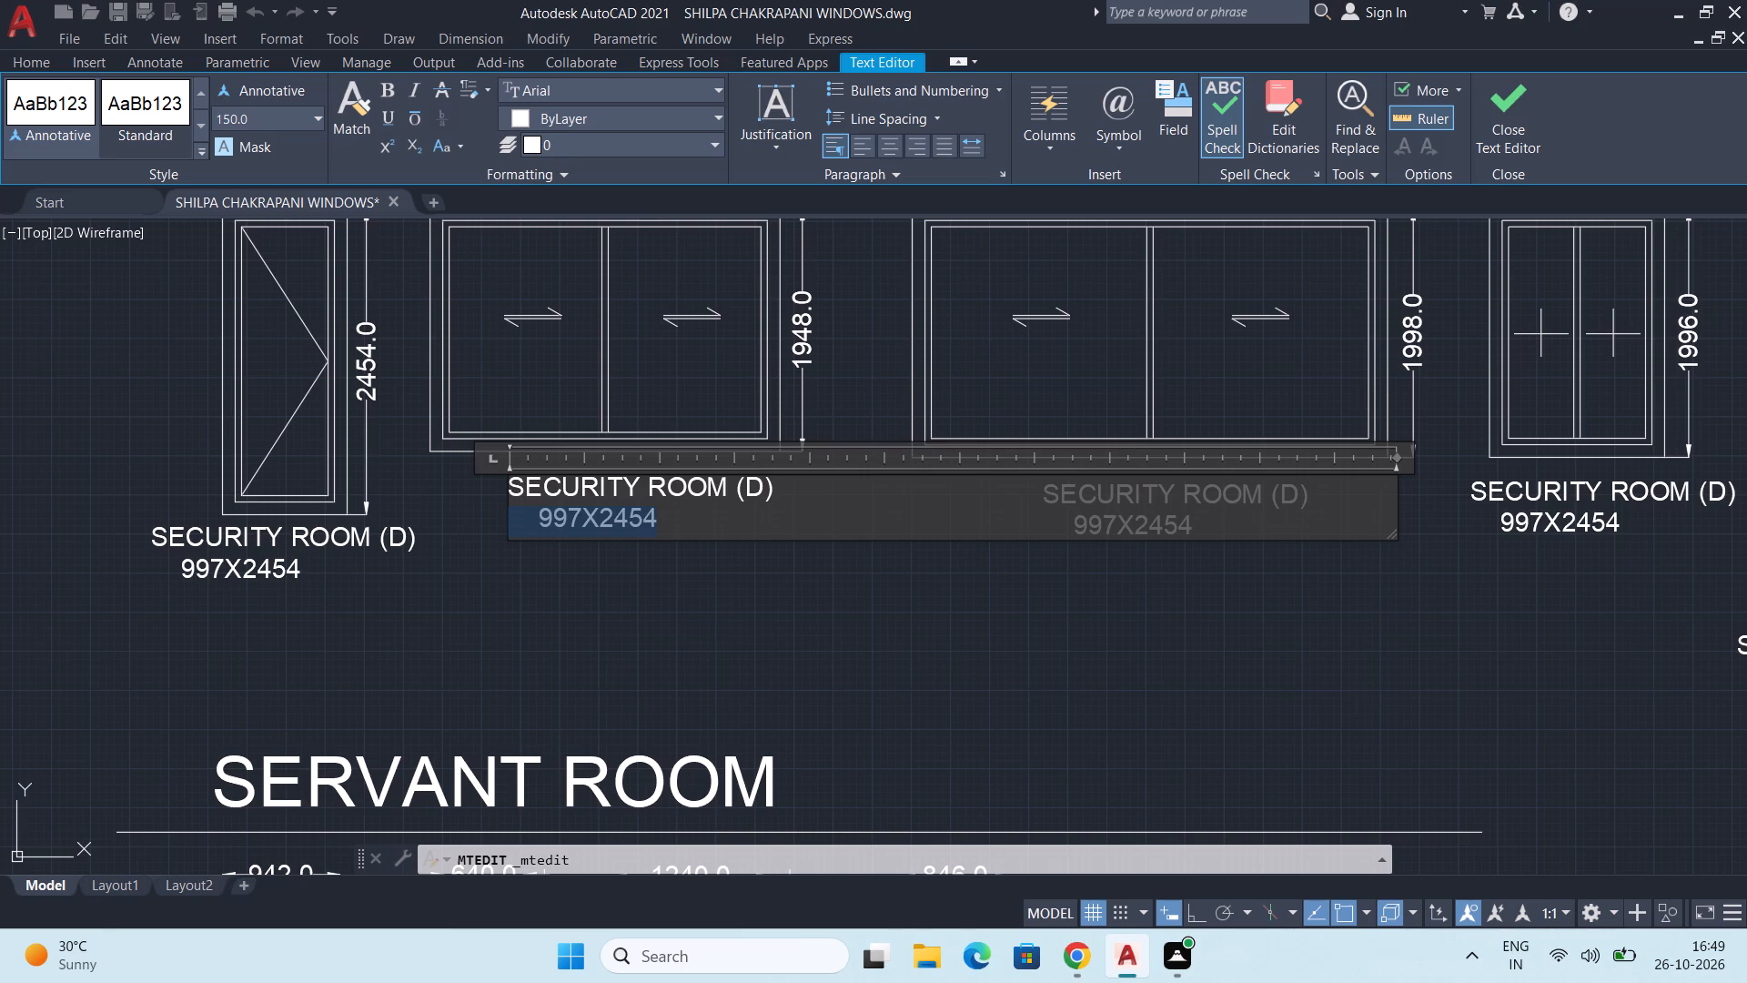
key("BackSpace")
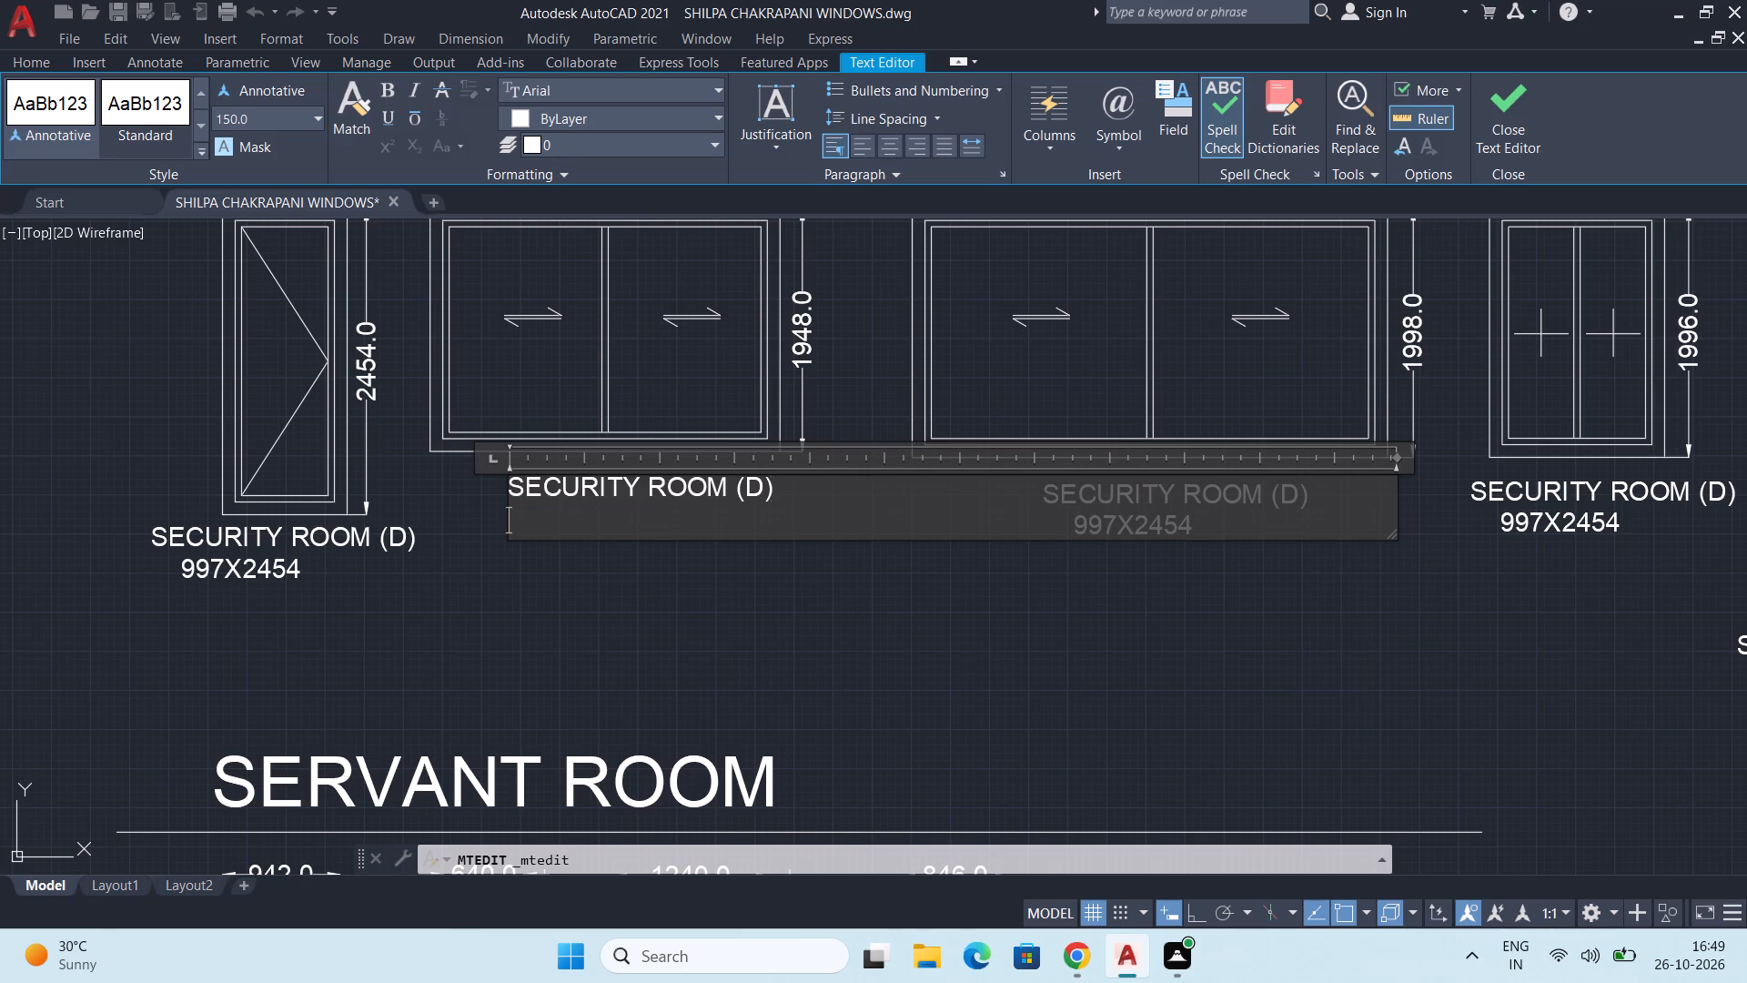
left_click(791, 487)
left_click_drag(786, 487, 736, 493)
key("BackSpace")
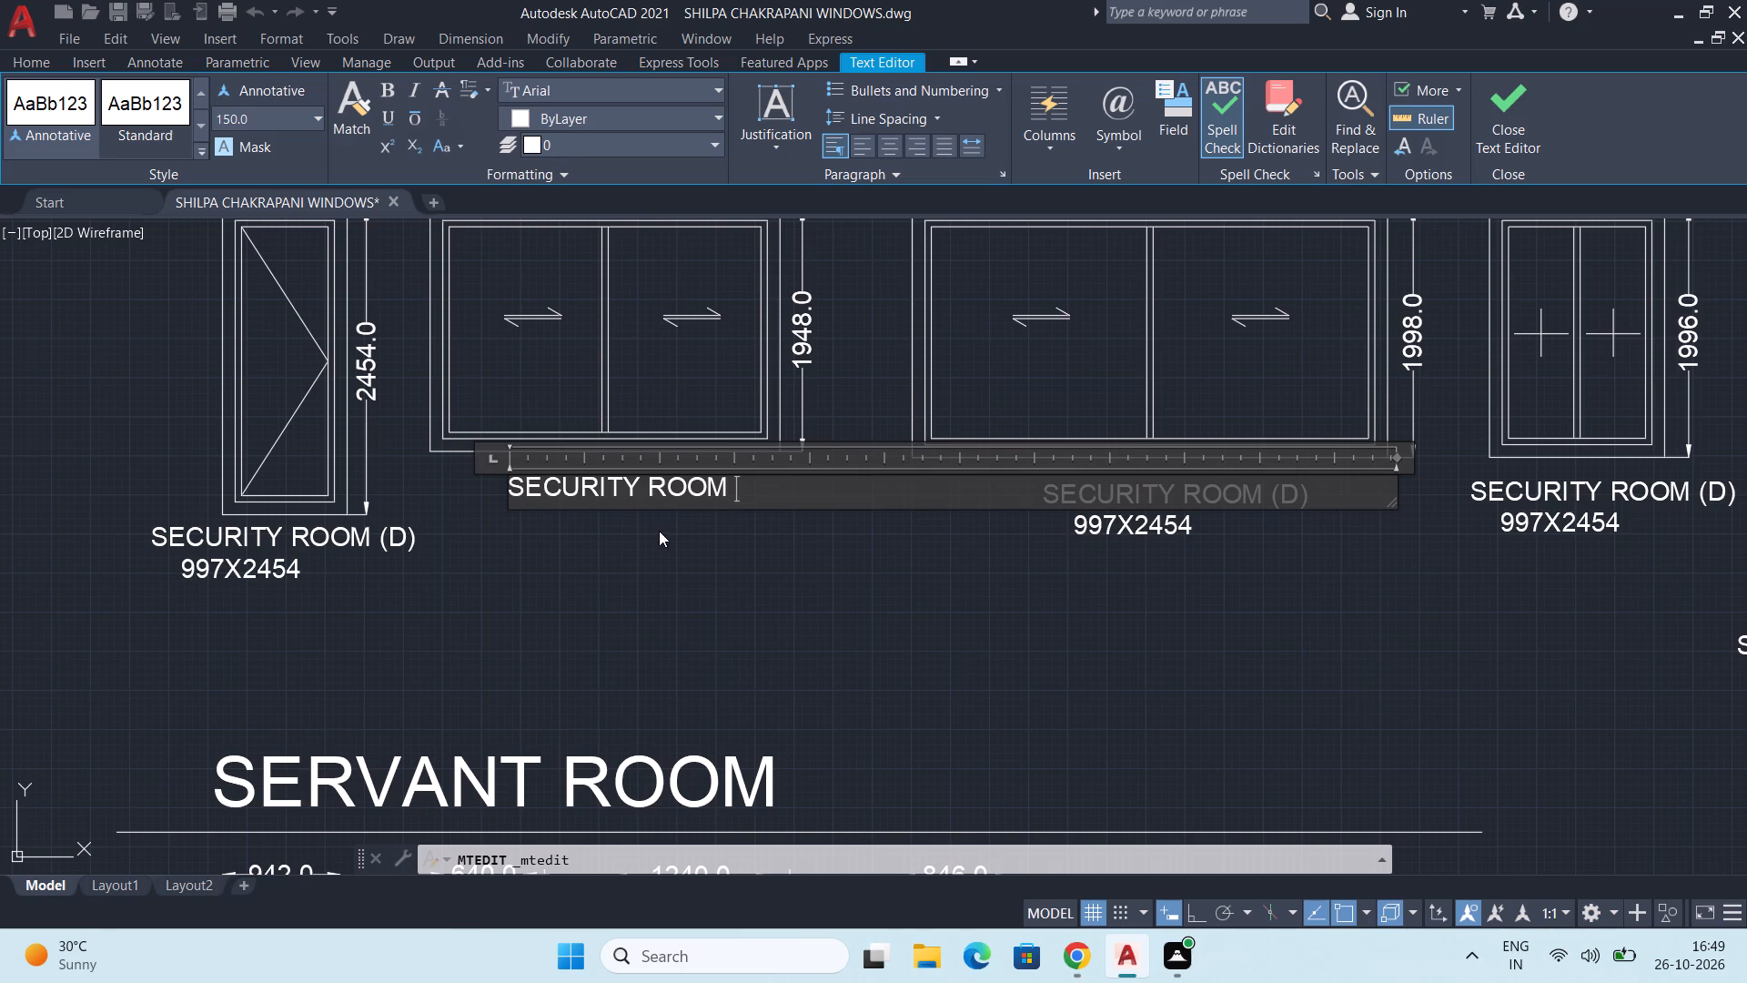
Add the size line 2797X1948 below SECURITY ROOM in the label beneath the 2797-wide window and finish the text edit.
key("Return")
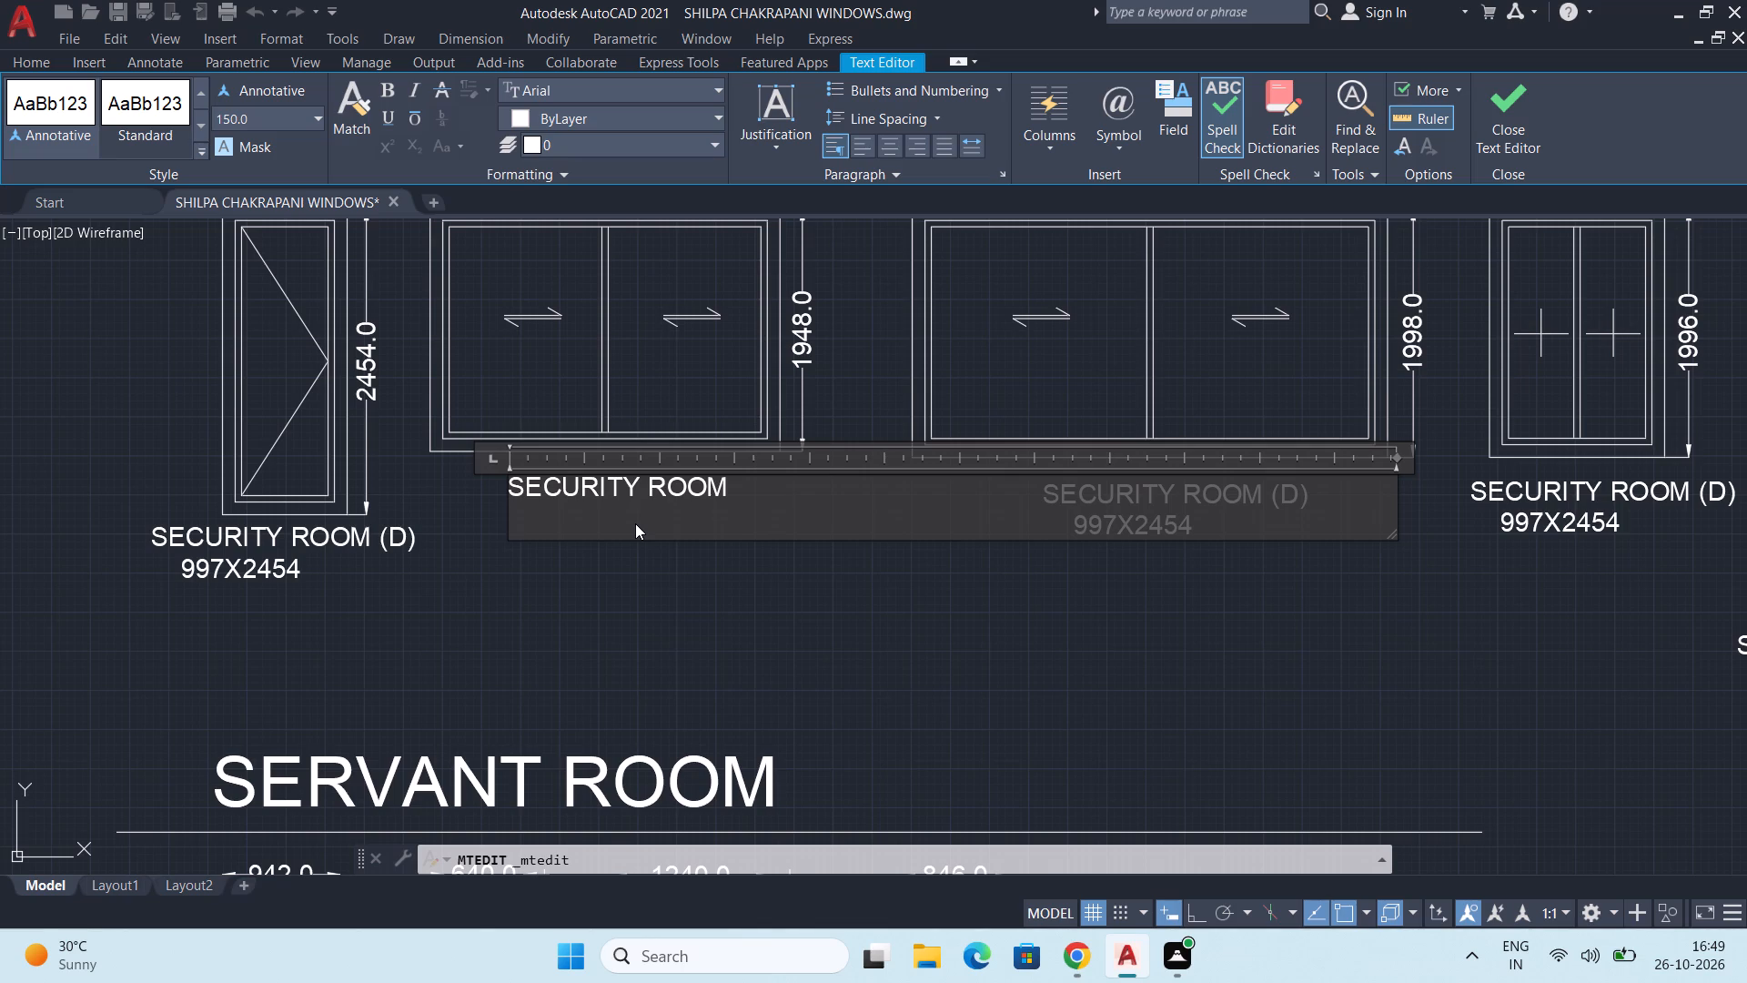
scroll(634, 543, "down", 1)
middle_click_drag(617, 562, 593, 617)
scroll(601, 603, "up", 1)
middle_click_drag(593, 630, 558, 711)
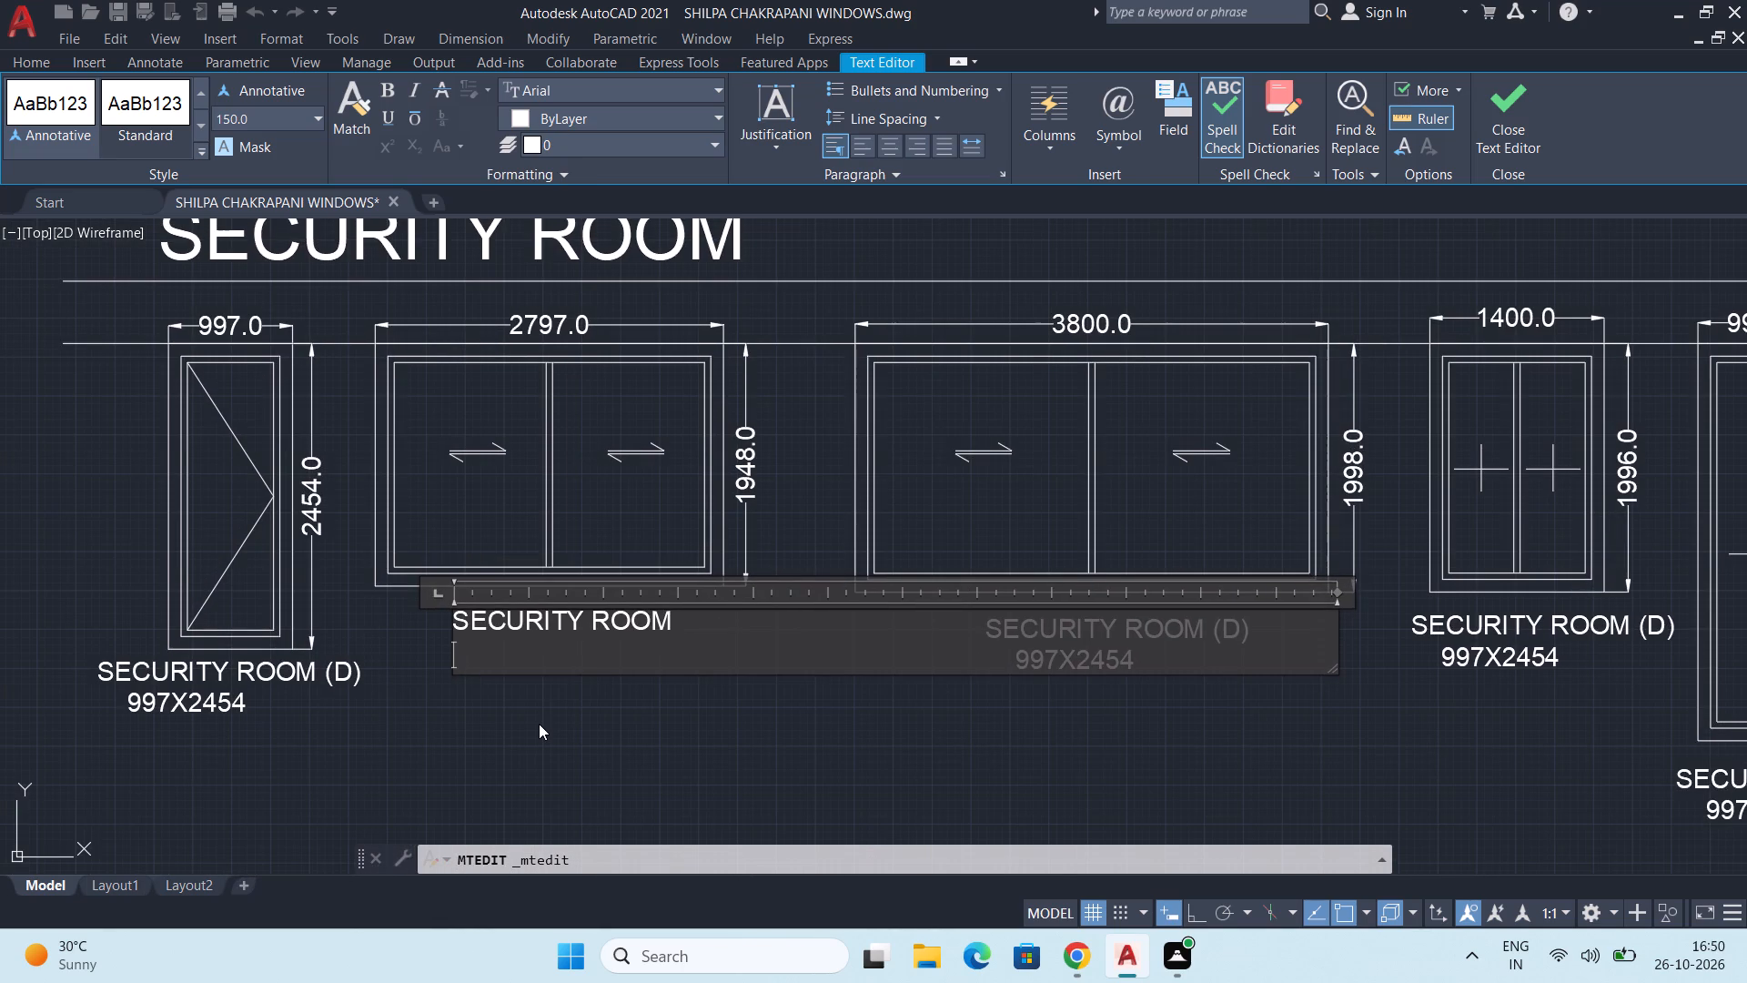
type("297")
key("BackSpace")
key("BackSpace")
type("797")
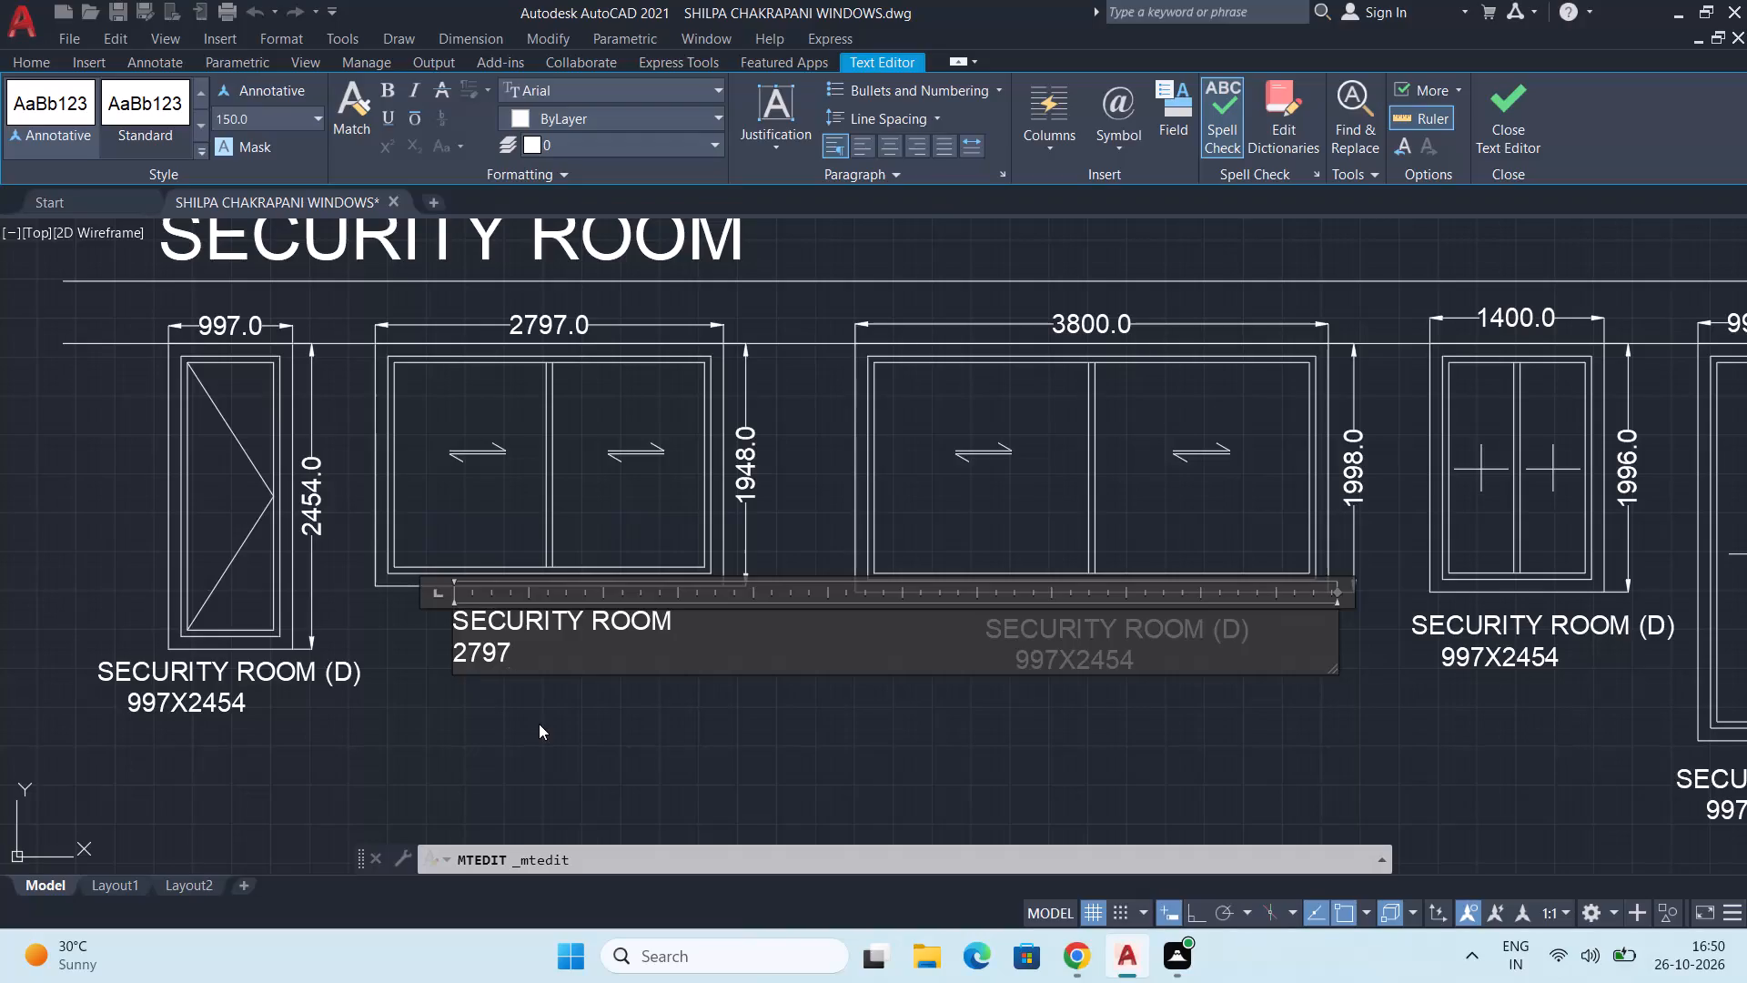
key("x")
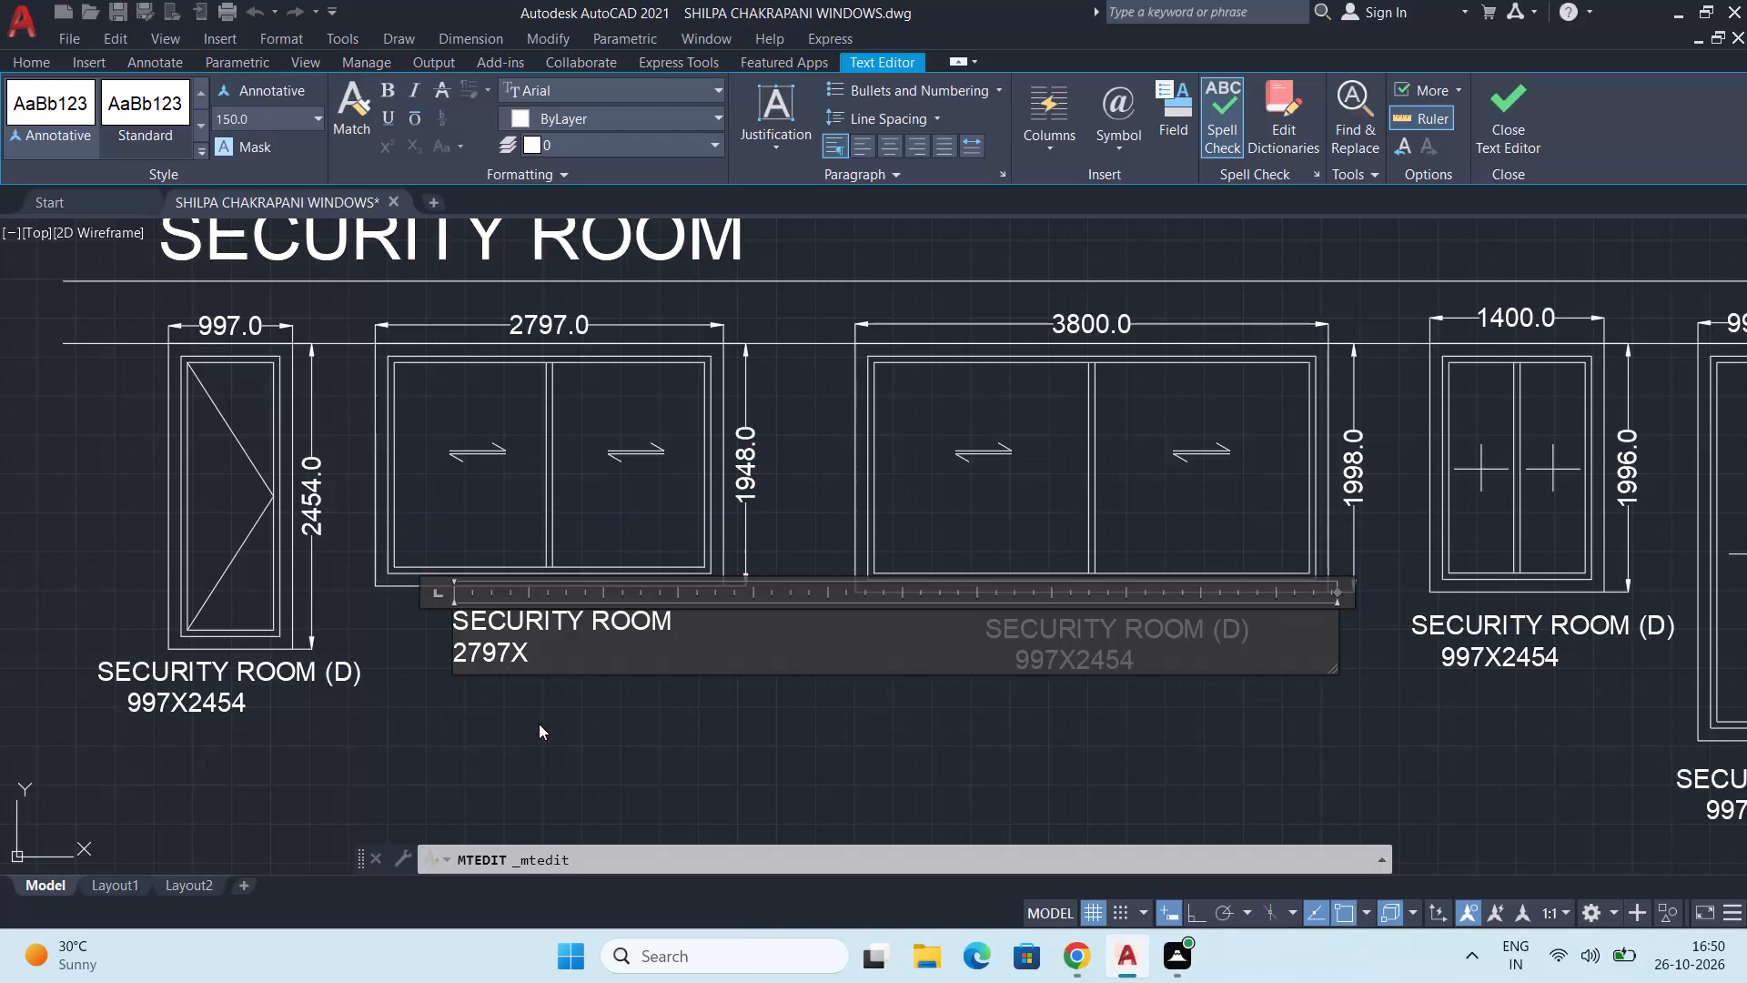
type("1948")
left_click(539, 724)
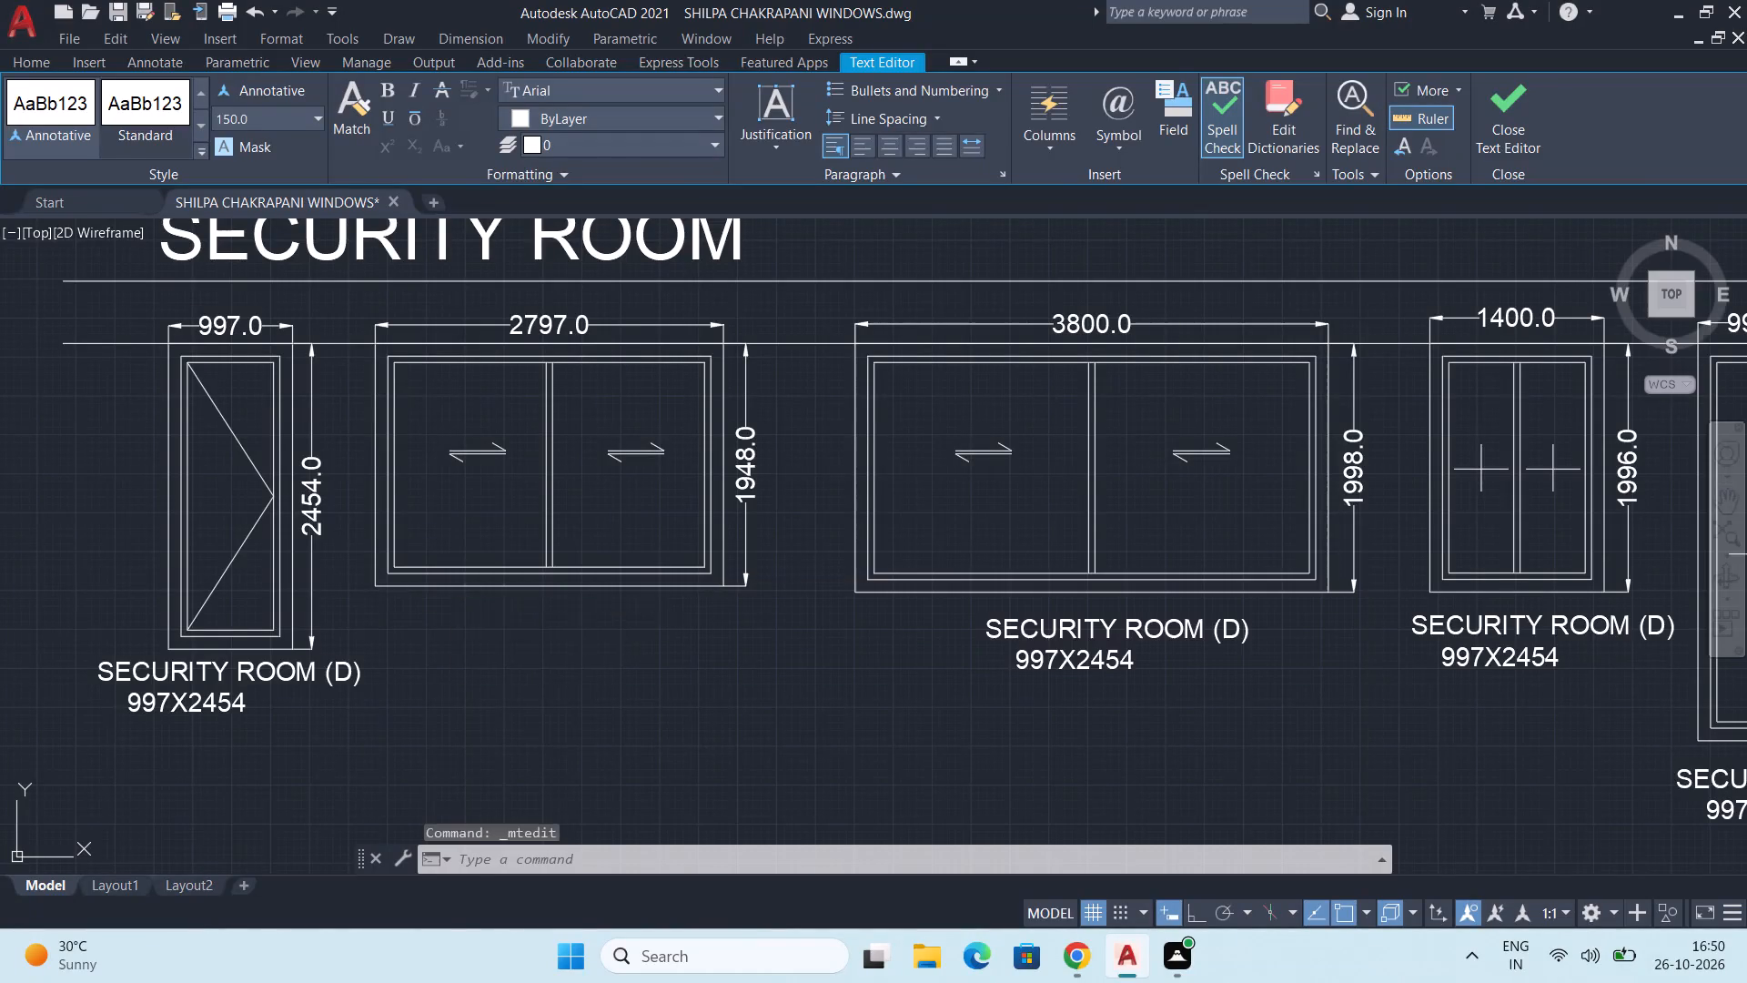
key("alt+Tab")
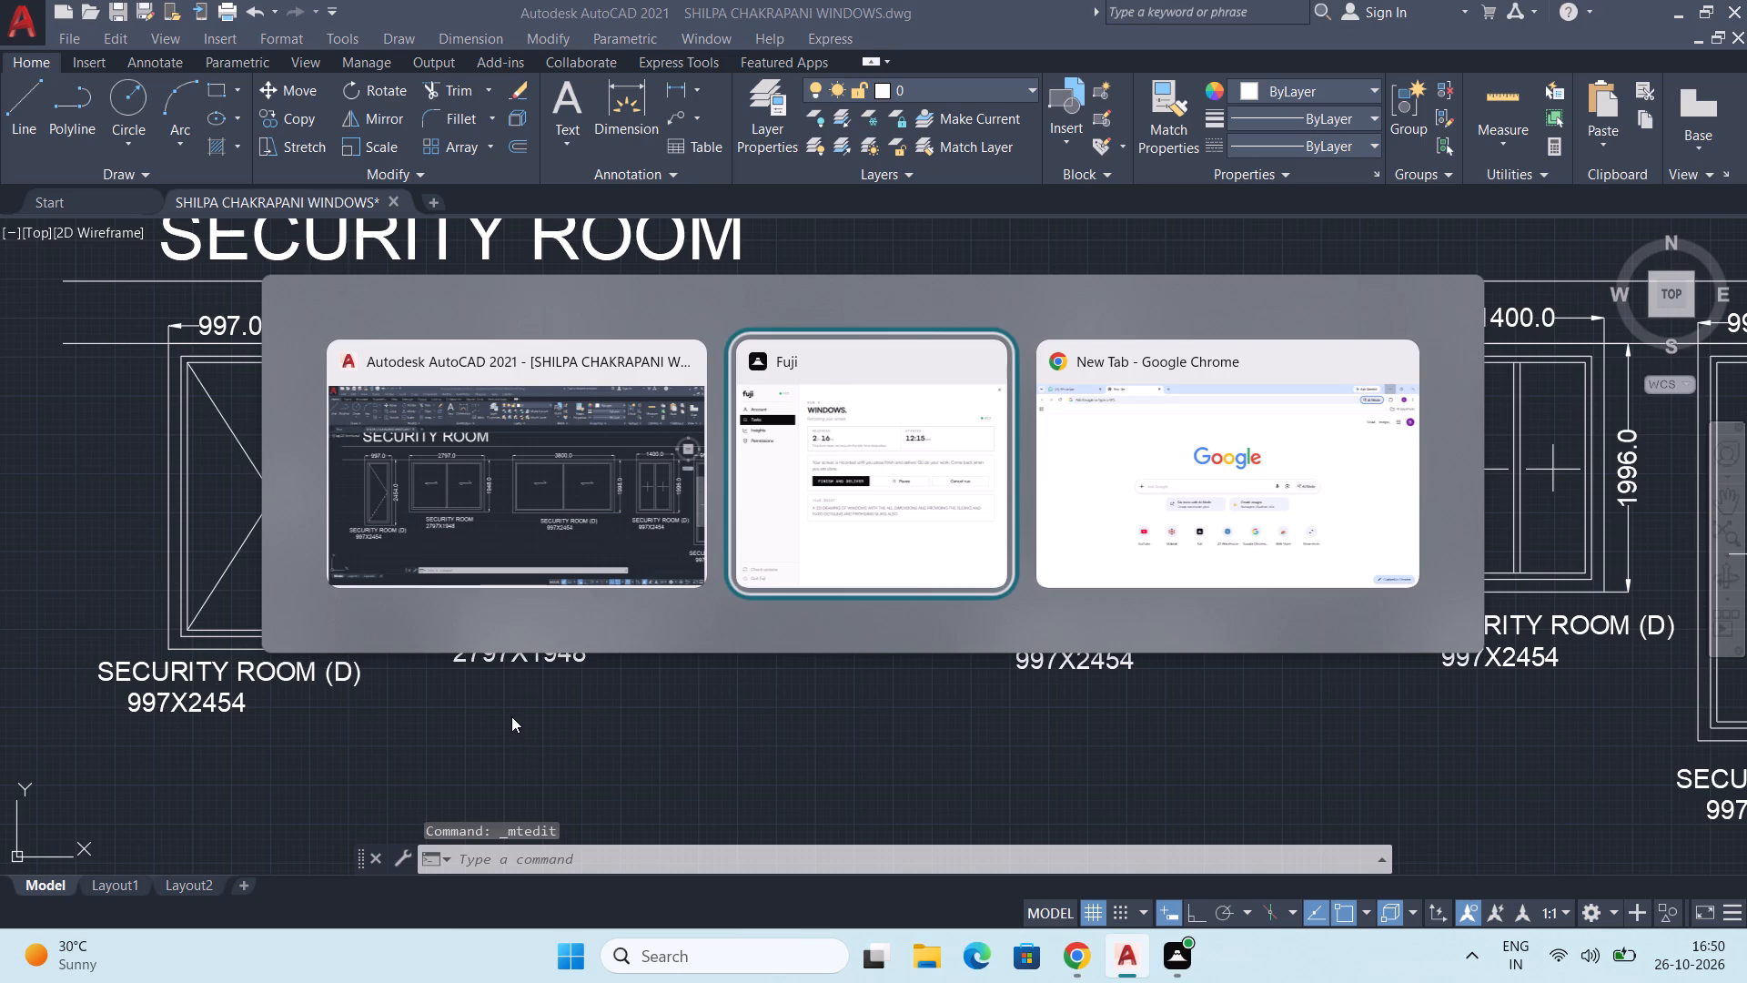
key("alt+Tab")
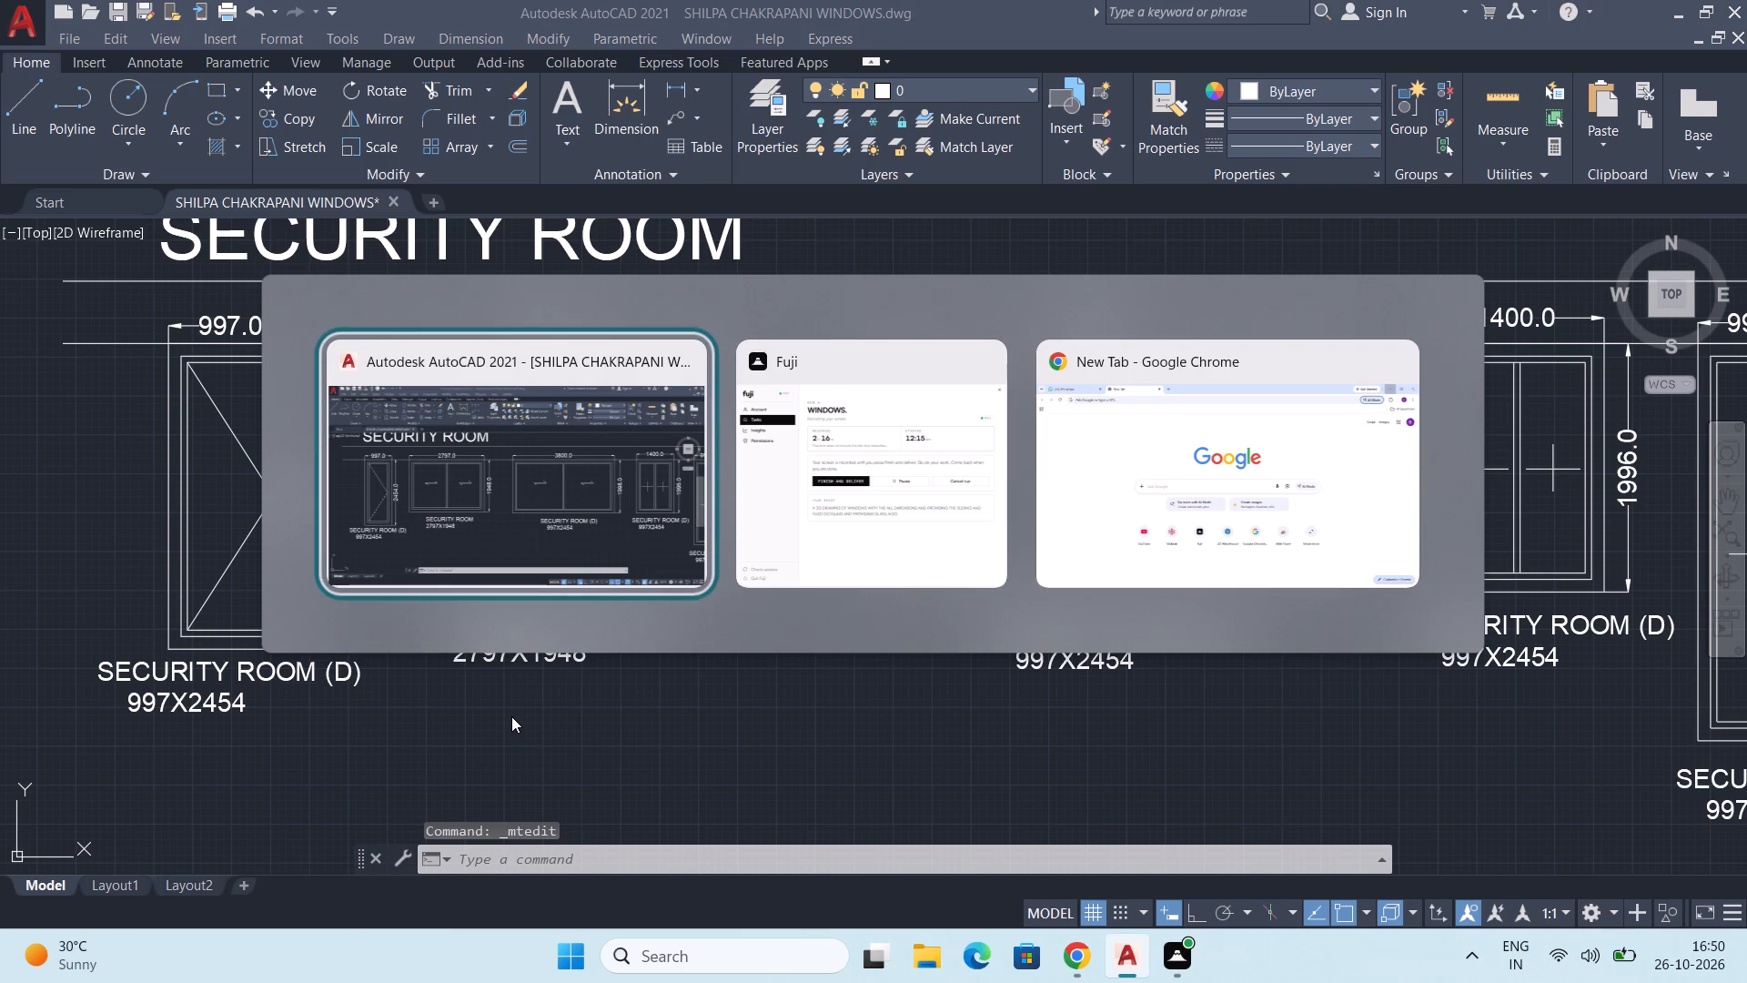
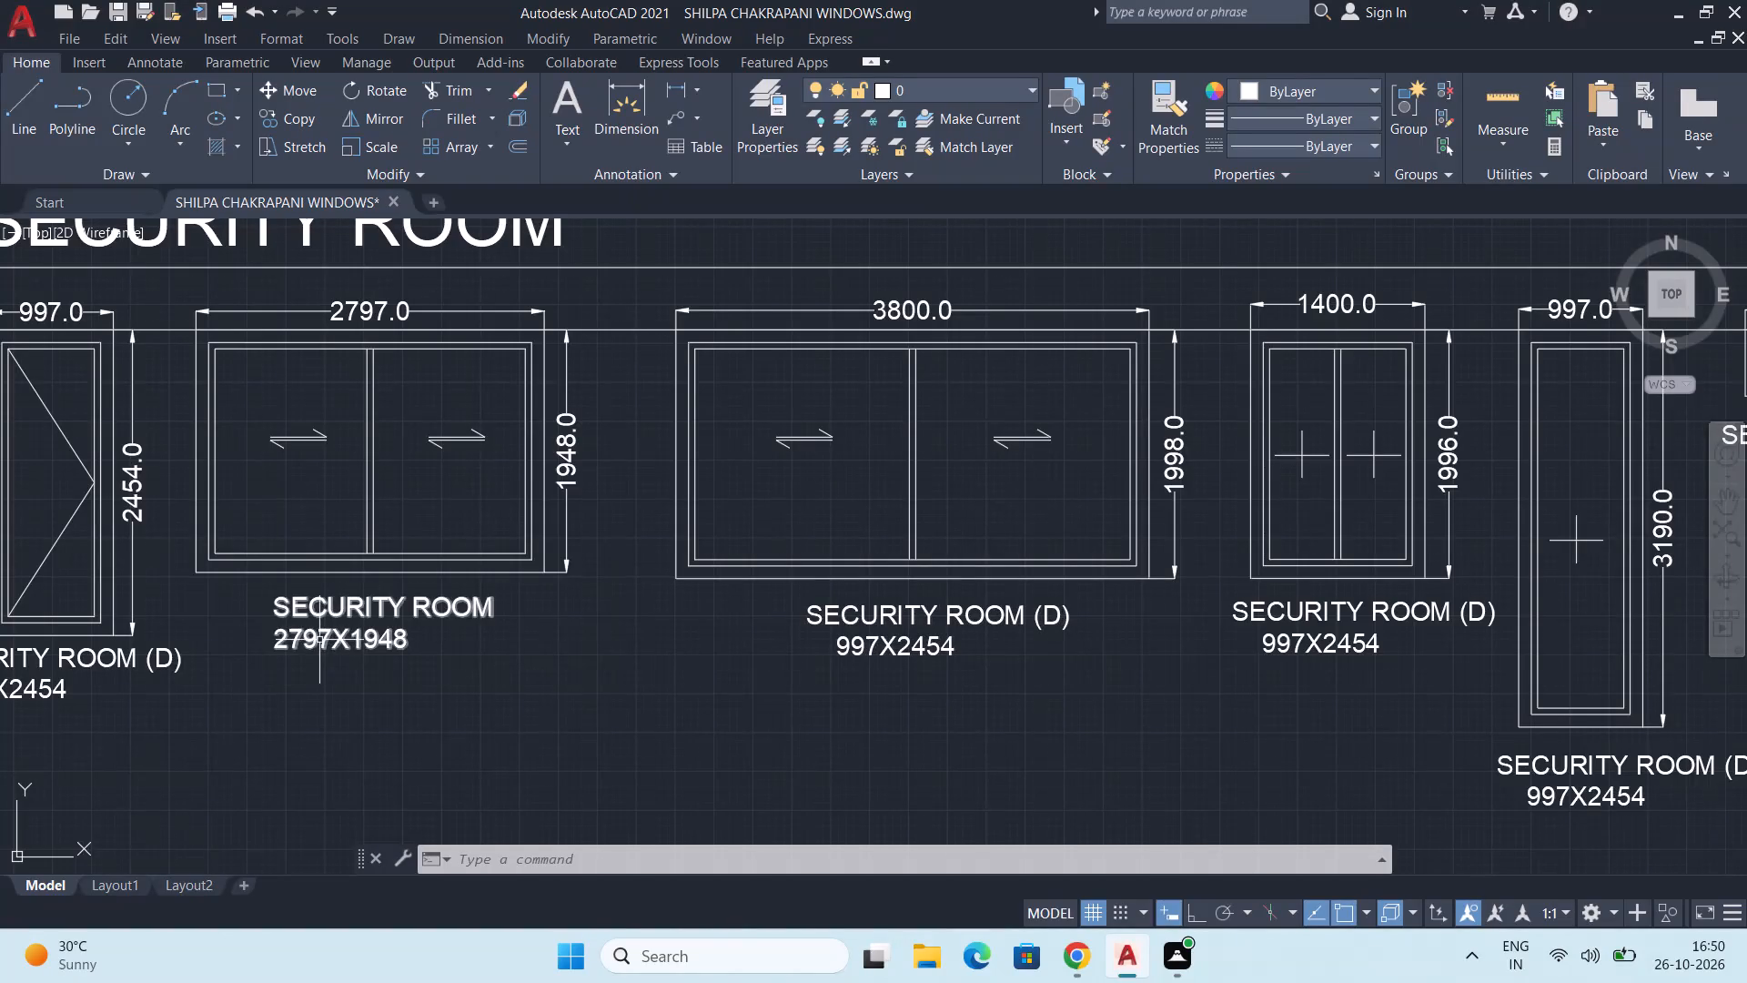
Indent the 2797X1948 size line with leading spaces beneath SECURITY ROOM and finish the text edit.
left_click(318, 640)
double_click(310, 642)
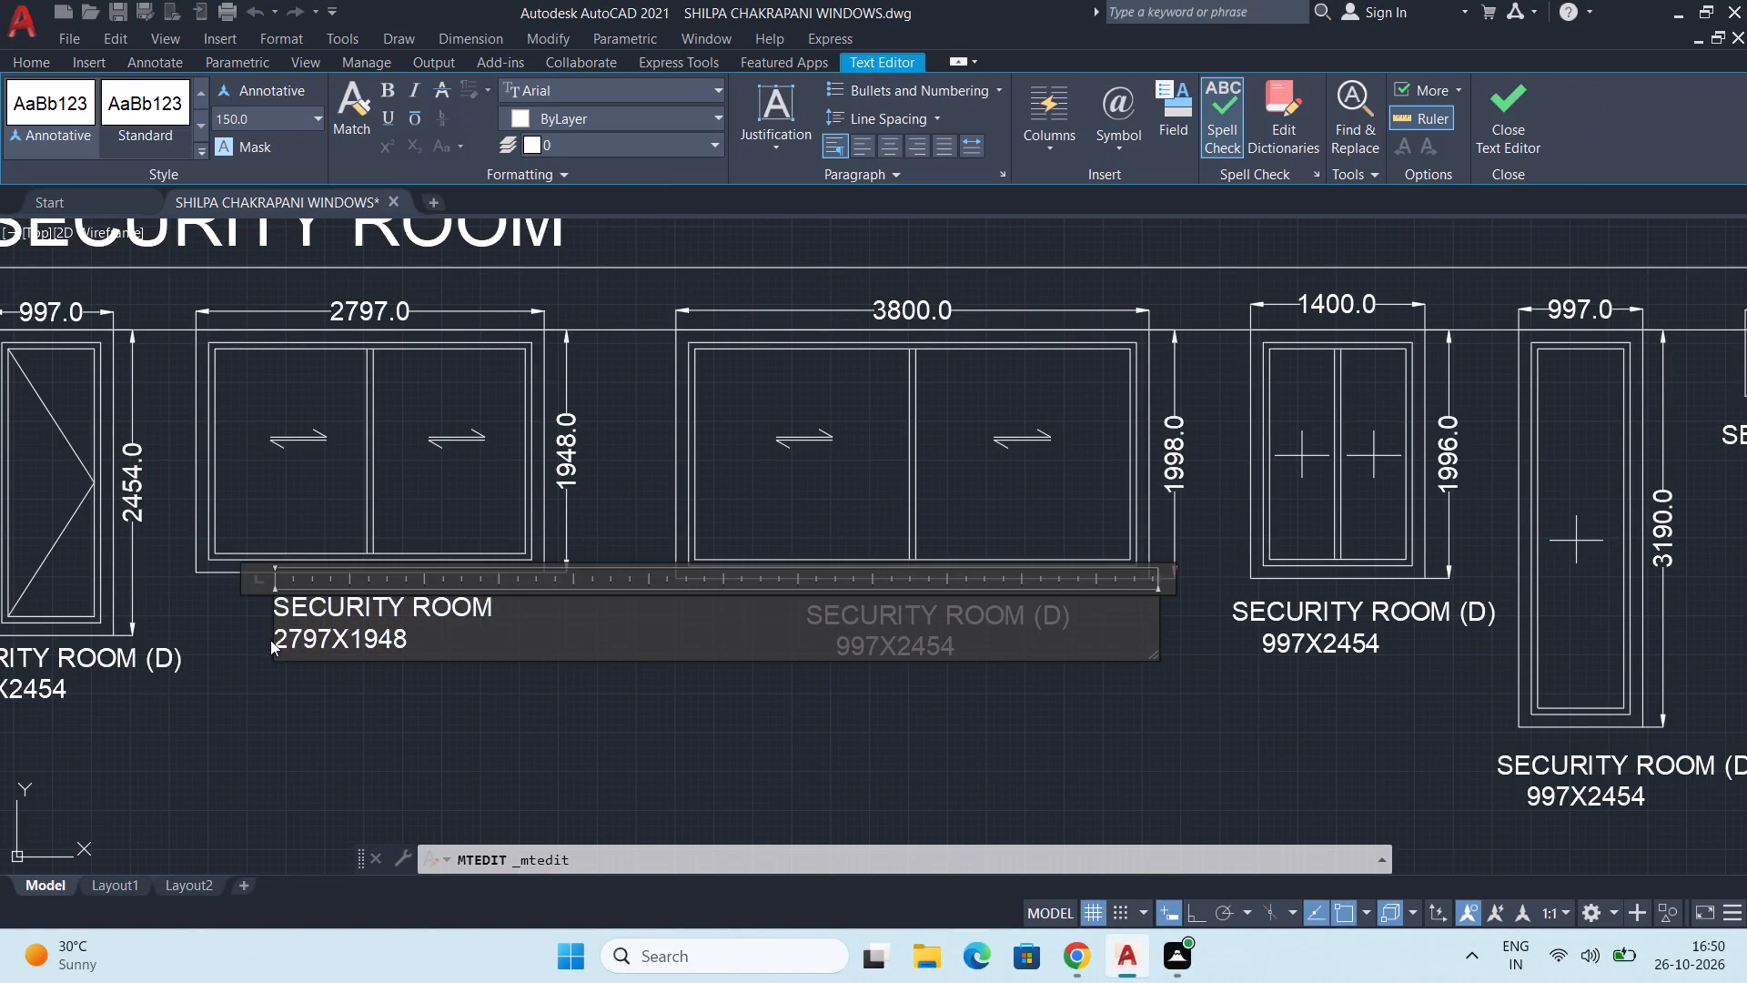
left_click(274, 633)
key("space")
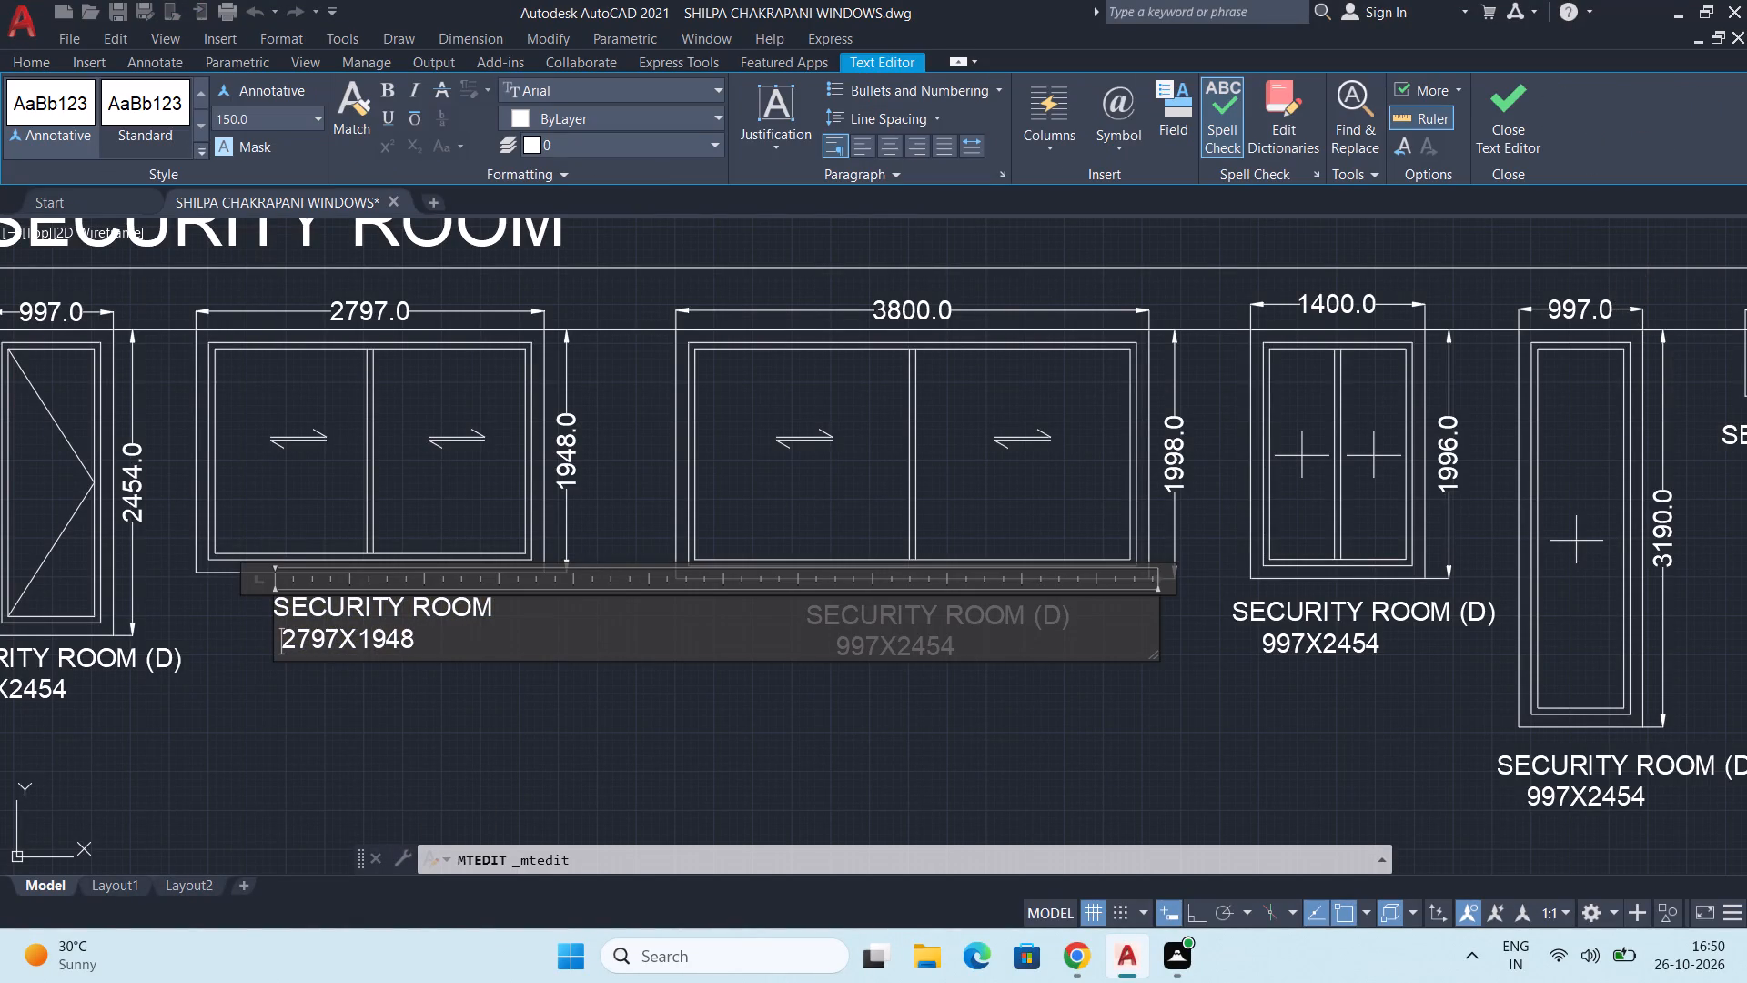
key("space")
key("space")
left_click(335, 688)
Replace the size line in the label beneath the 3800-wide window with 3800X1998, indented by two spaces.
scroll(530, 682, "down", 1)
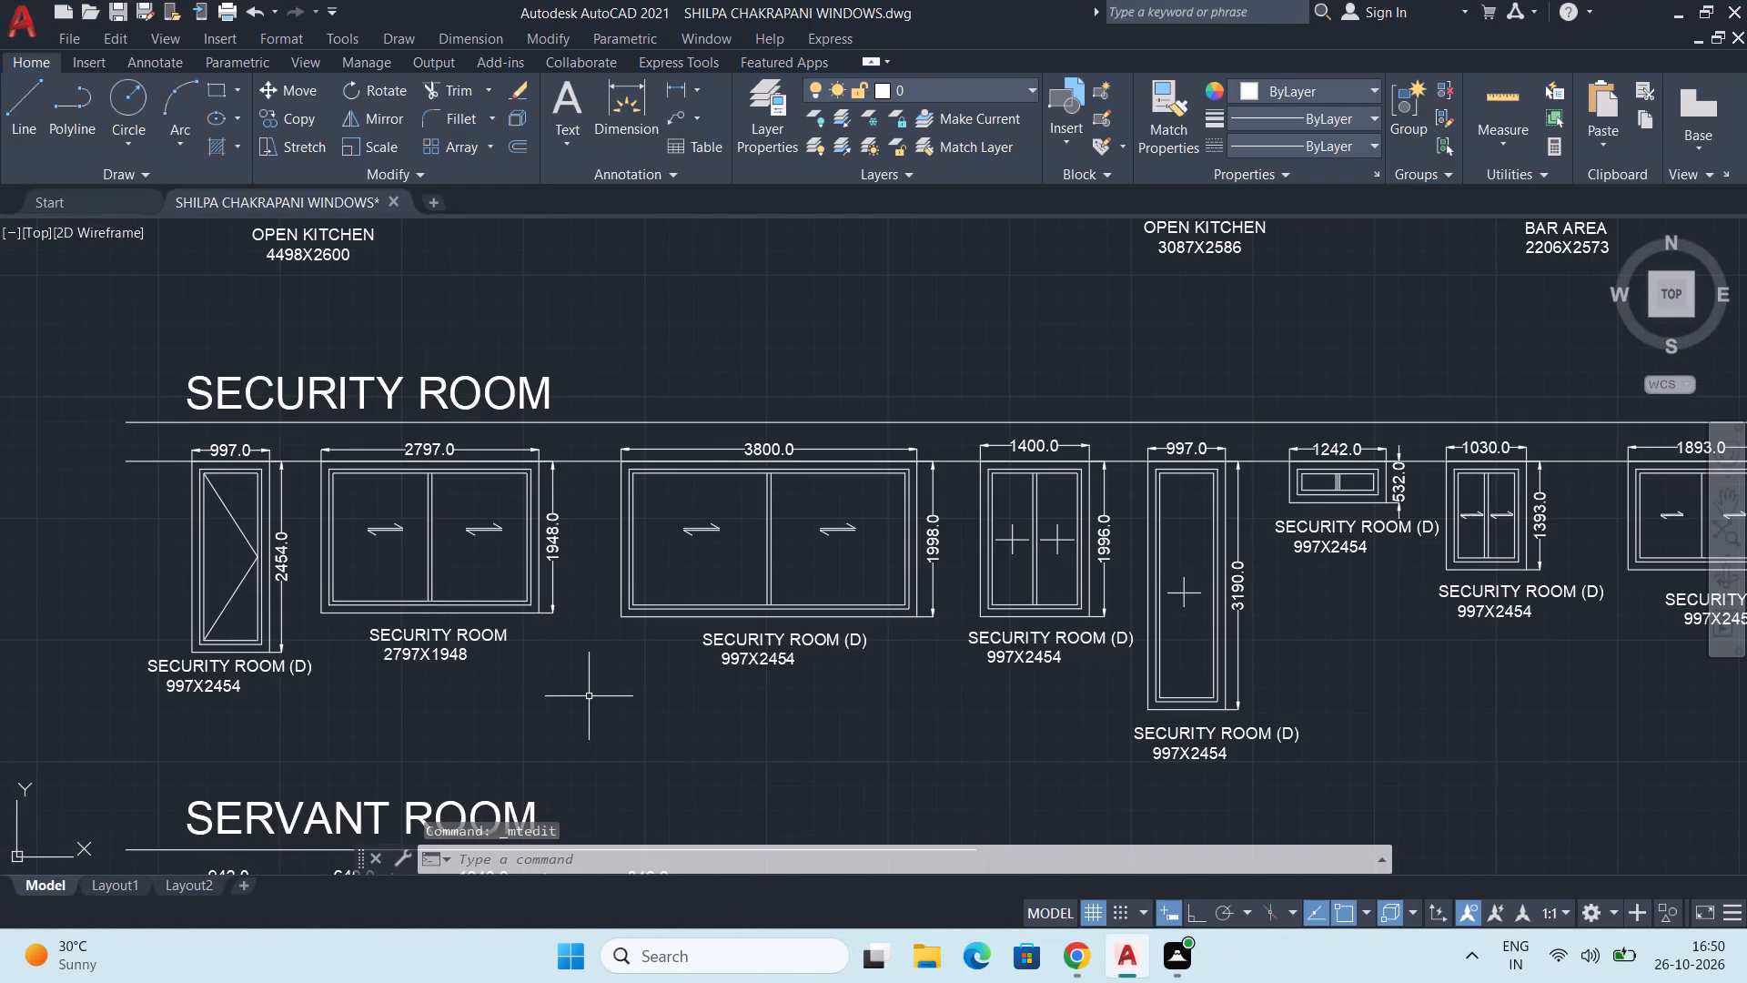
middle_click_drag(588, 699, 502, 705)
double_click(690, 666)
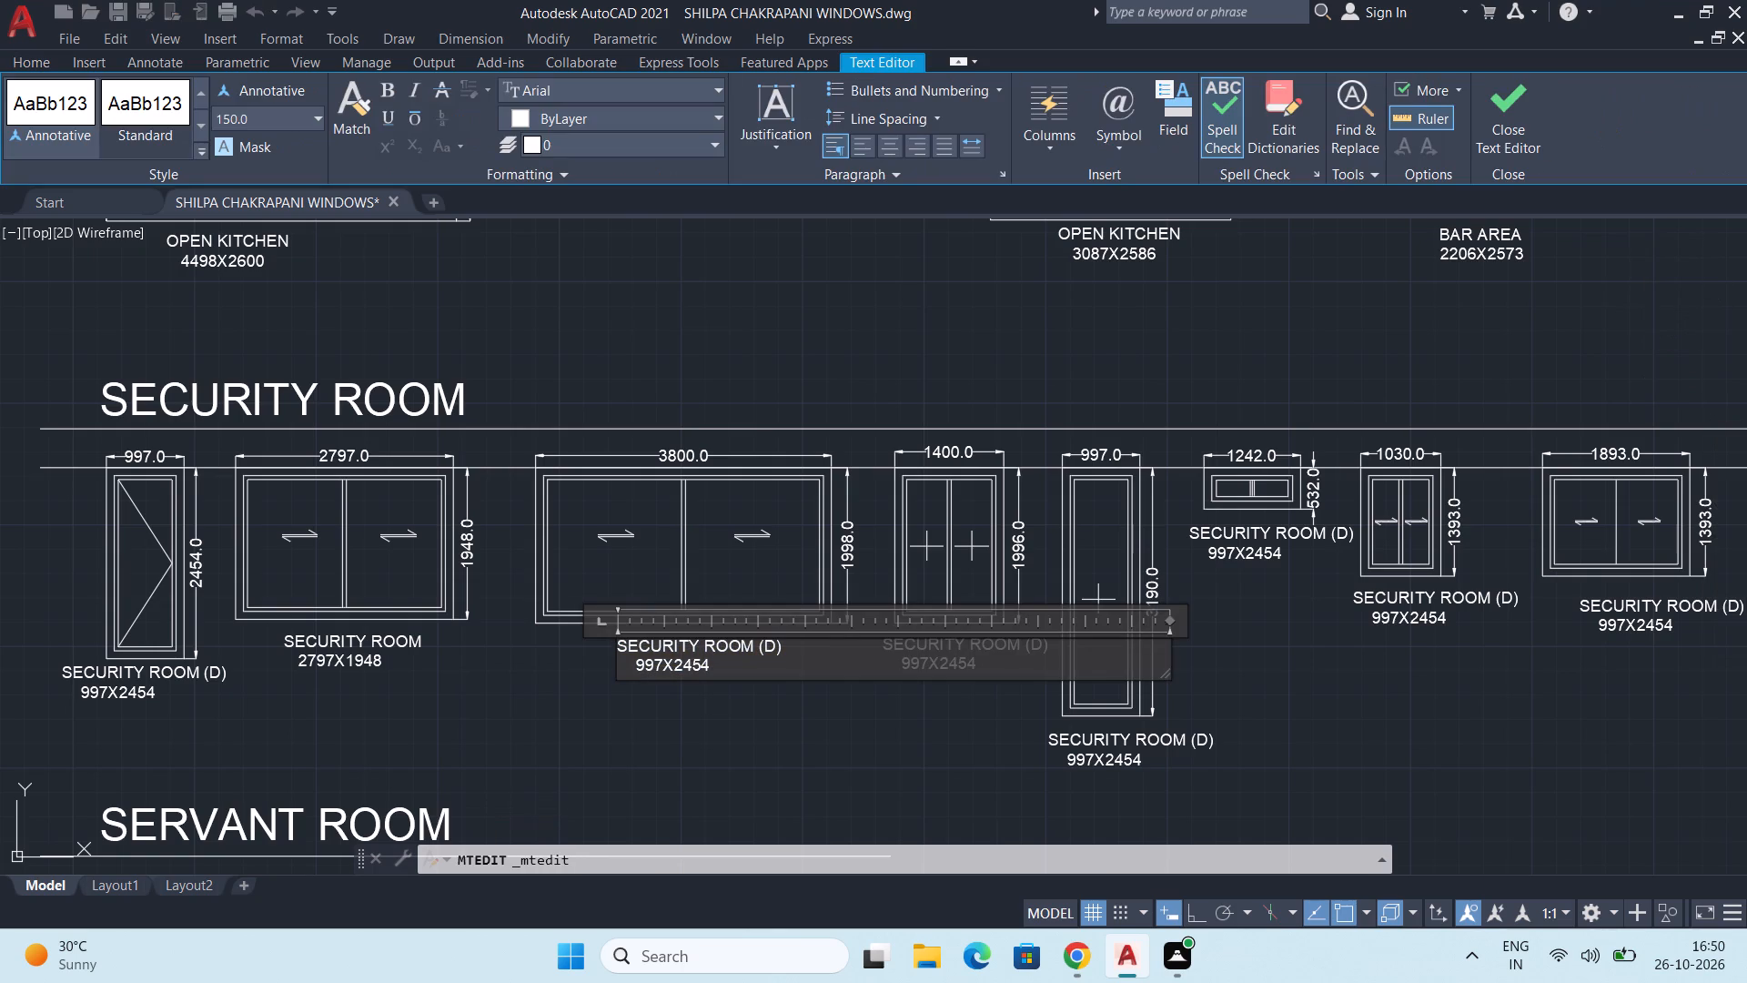
left_click_drag(731, 666, 557, 669)
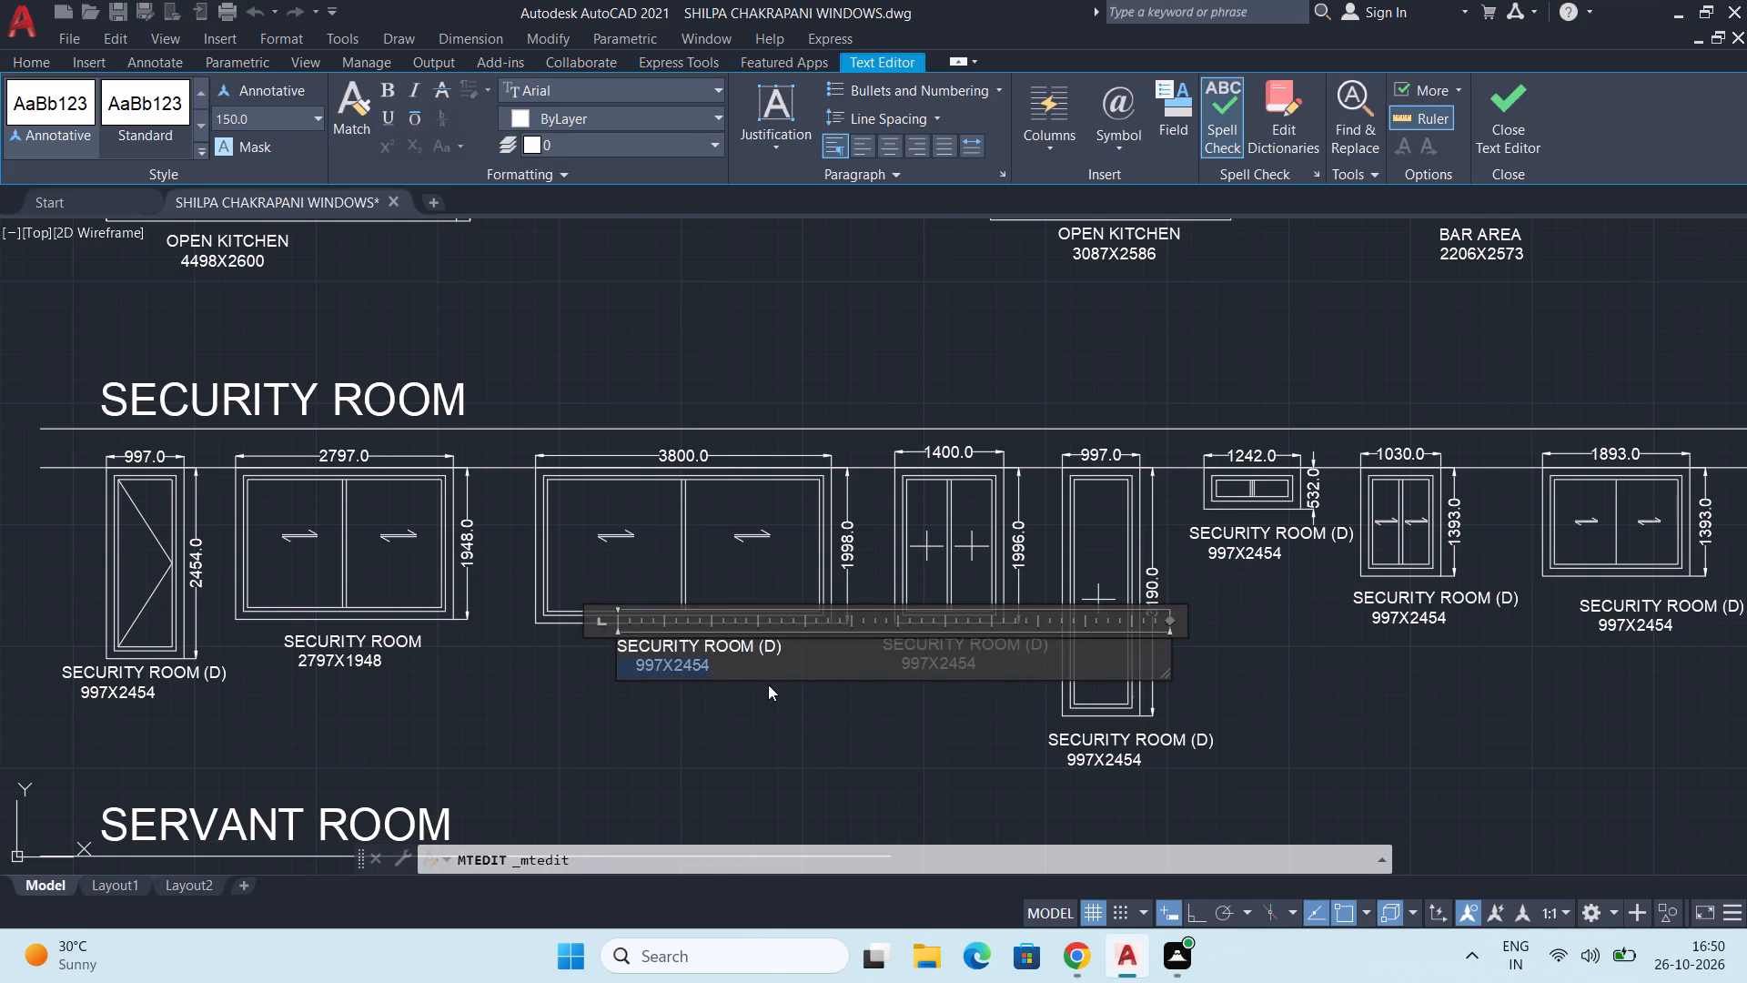
key("BackSpace")
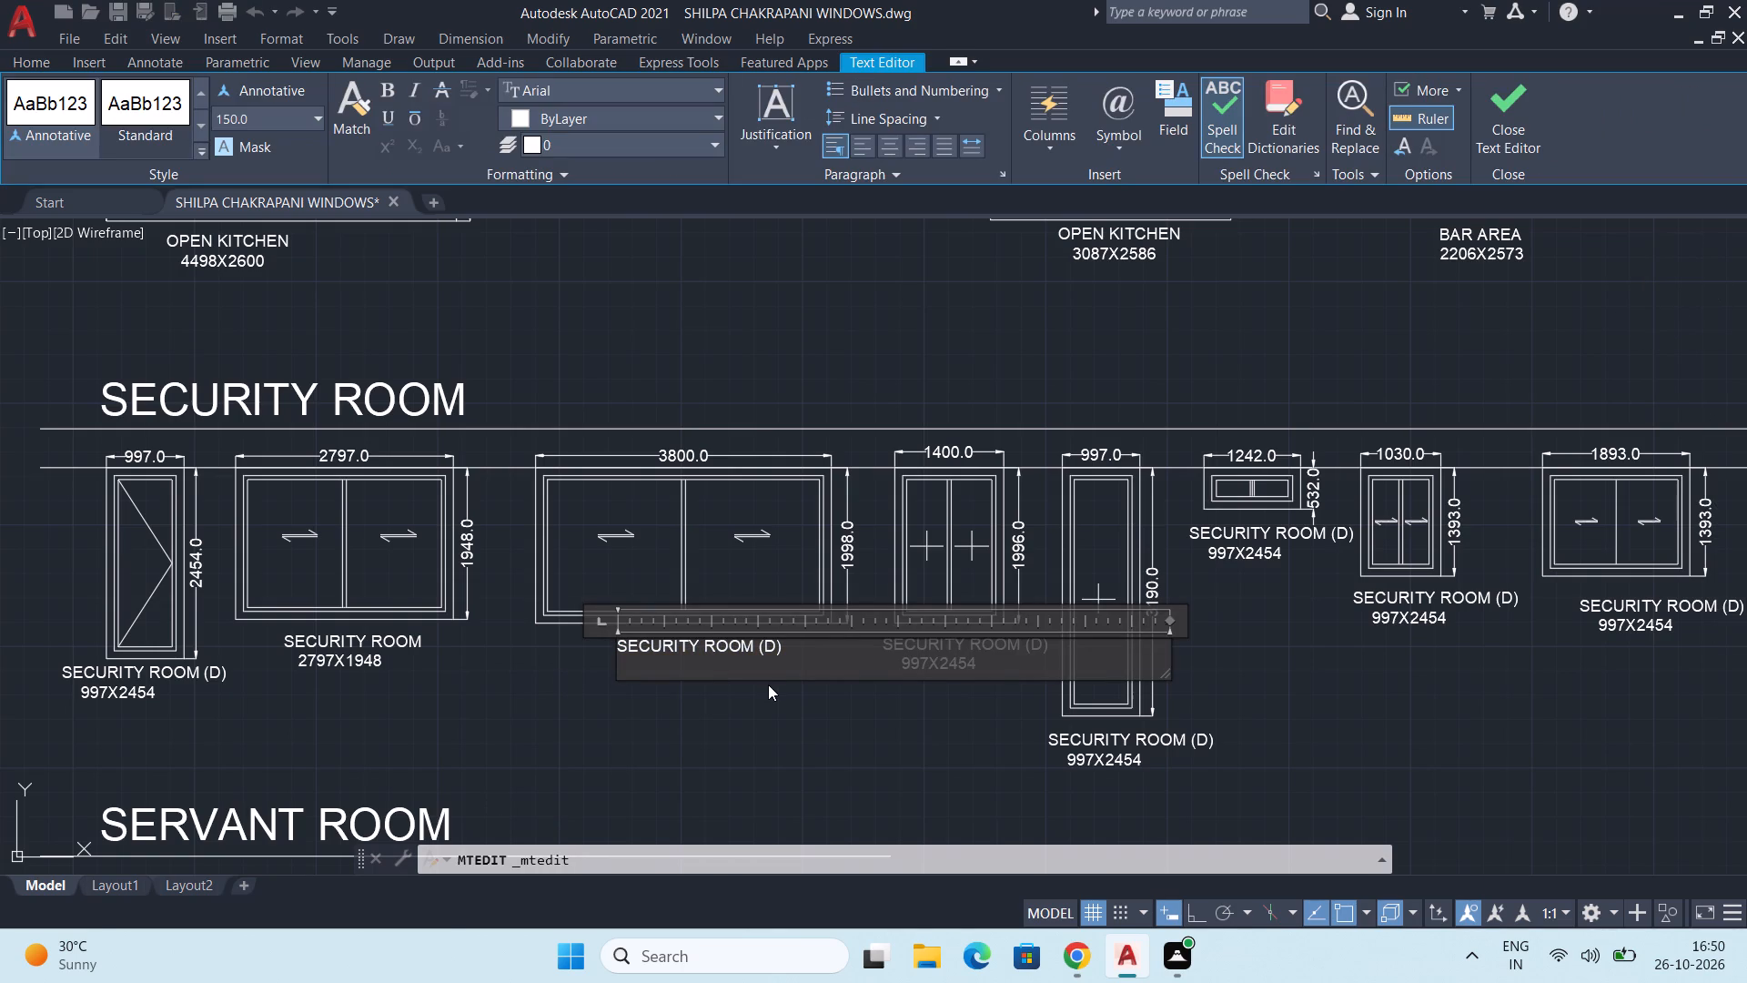
type("3800")
key("x")
type("1998")
scroll(740, 712, "up", 2)
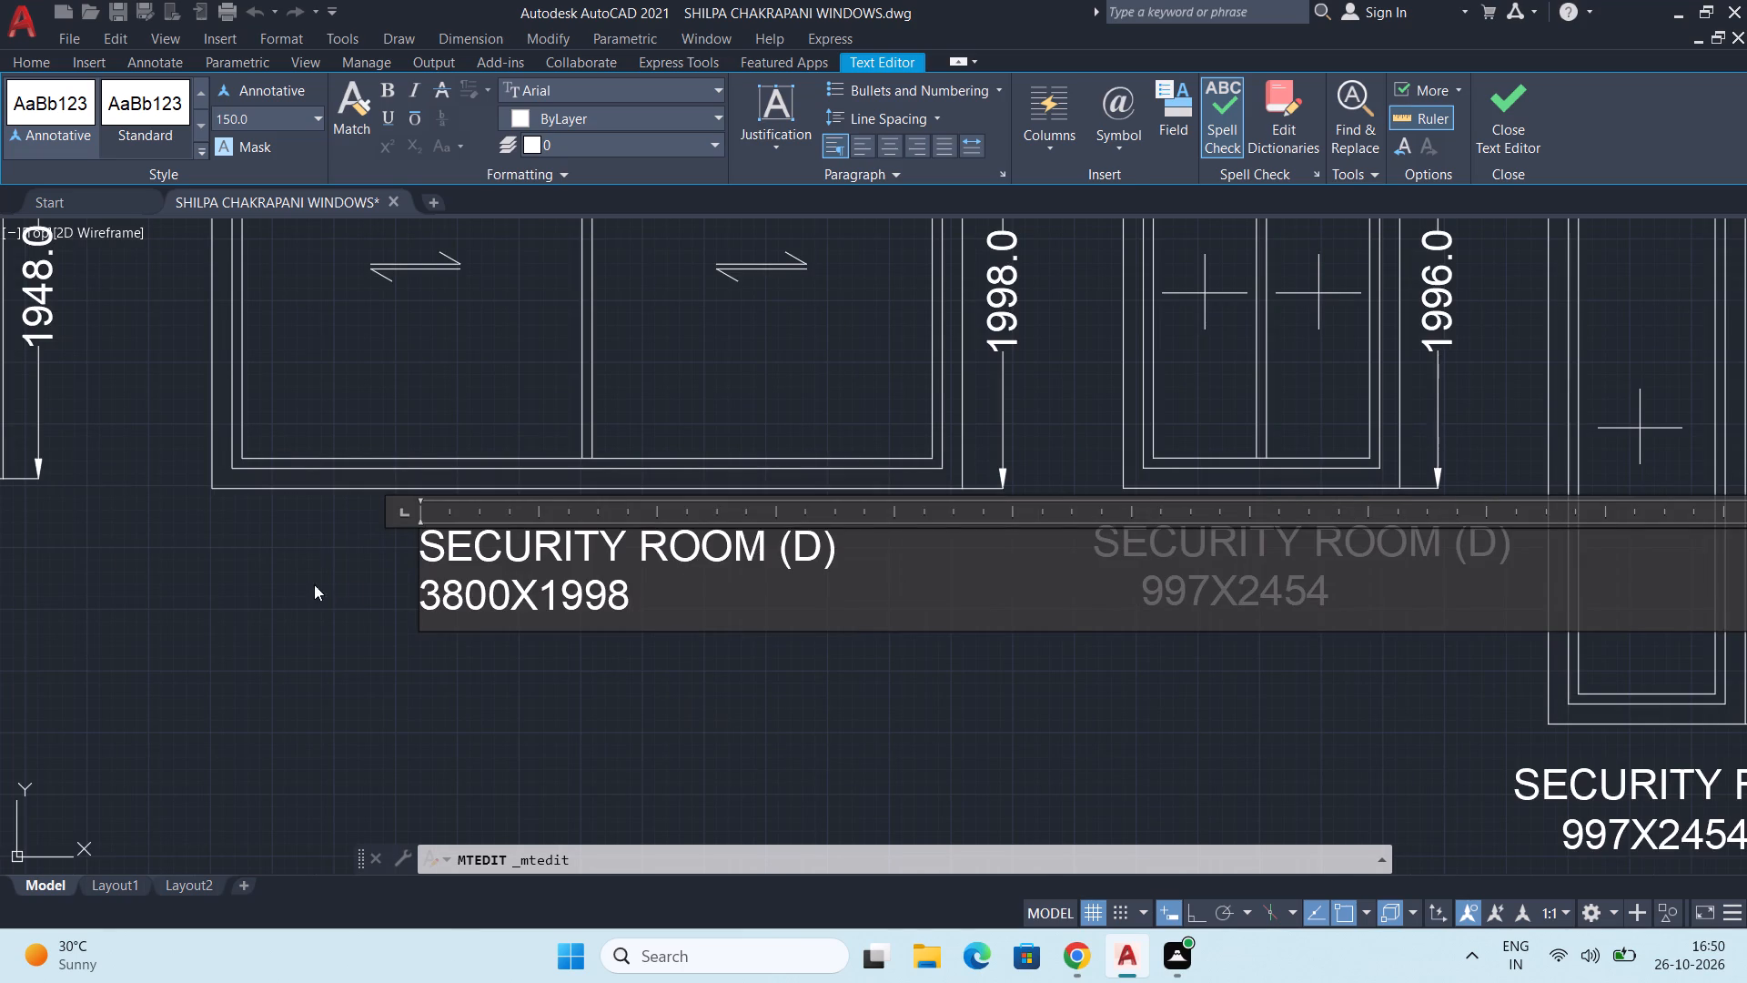
left_click(420, 593)
key("space")
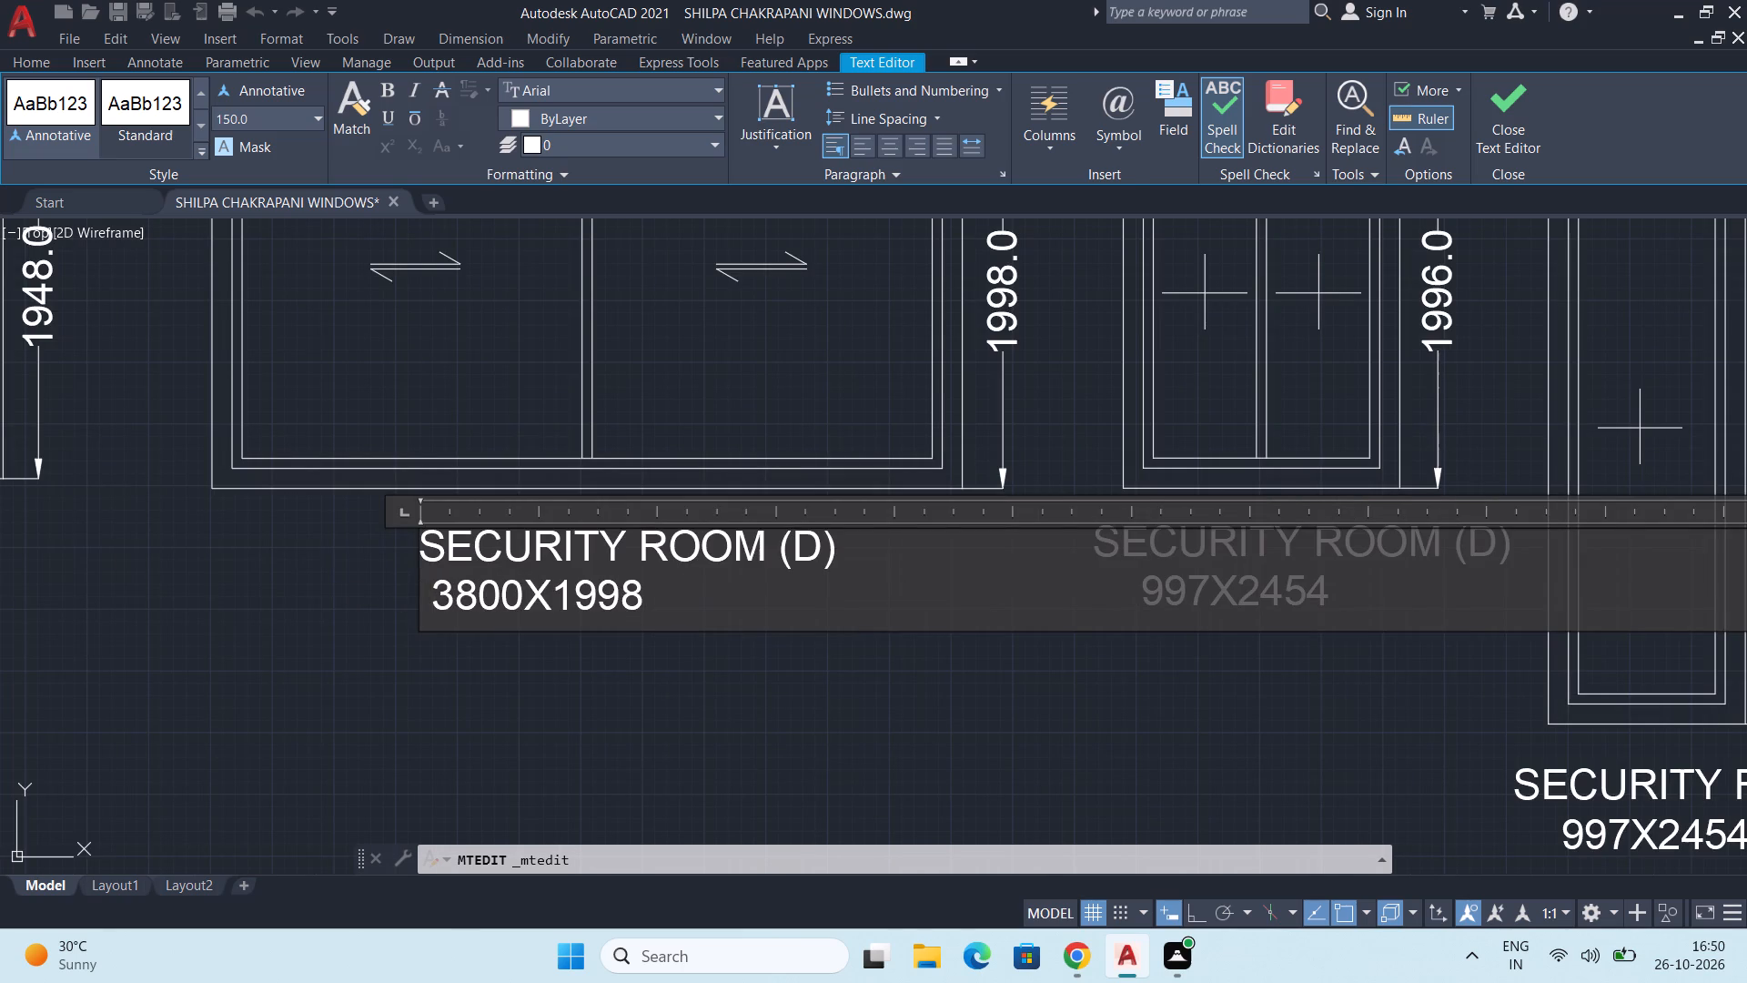
key("space")
Delete the (D) from the 3800-wide window's label, keep 3800X1998 on its own line, and finish the text edit.
left_click_drag(881, 552, 778, 547)
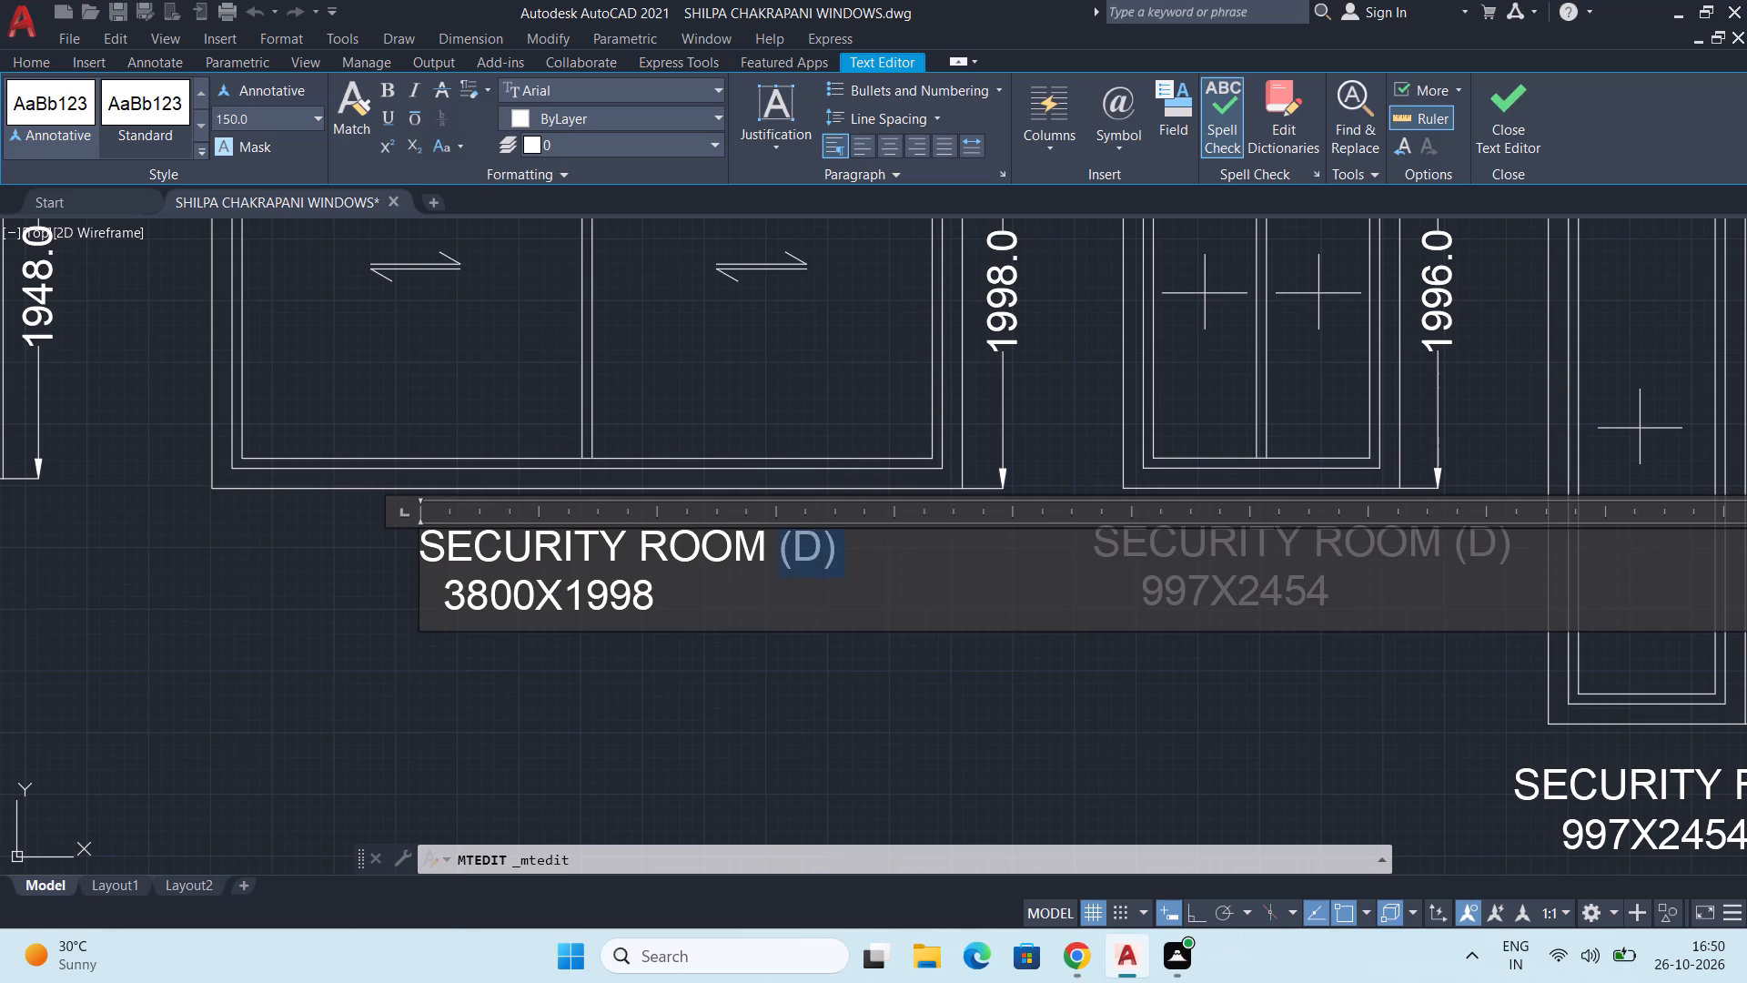
left_click_drag(778, 547, 778, 551)
key("BackSpace")
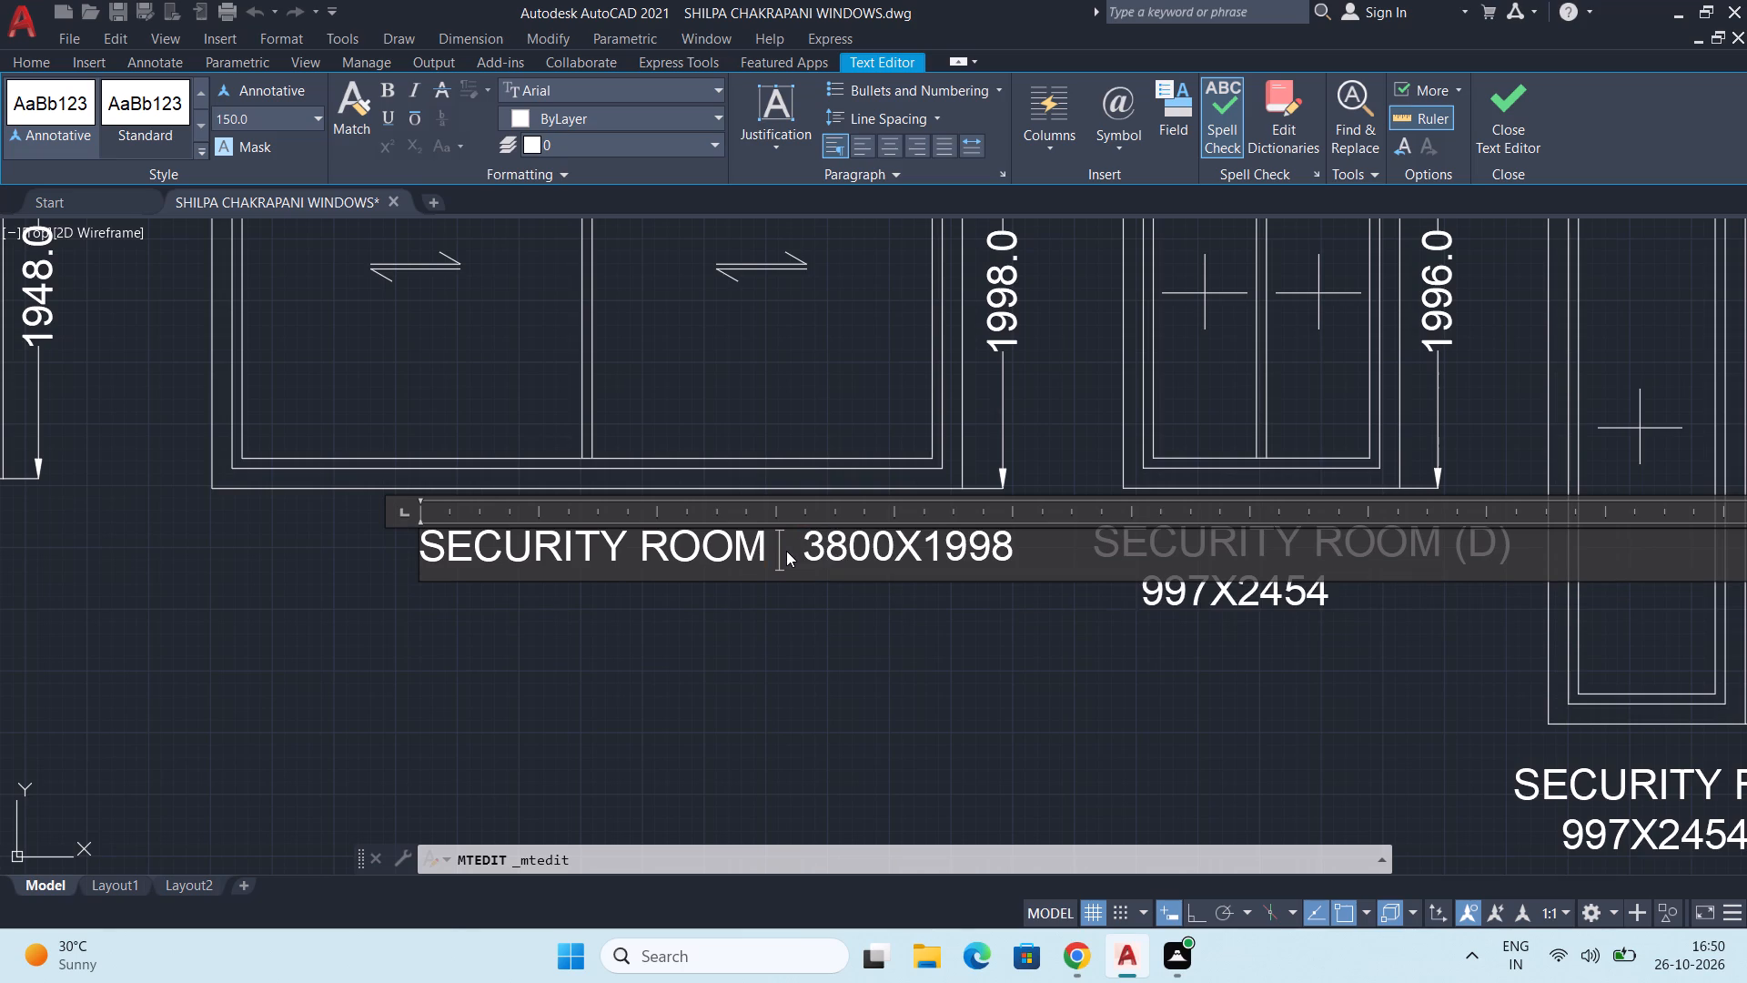
key("Return")
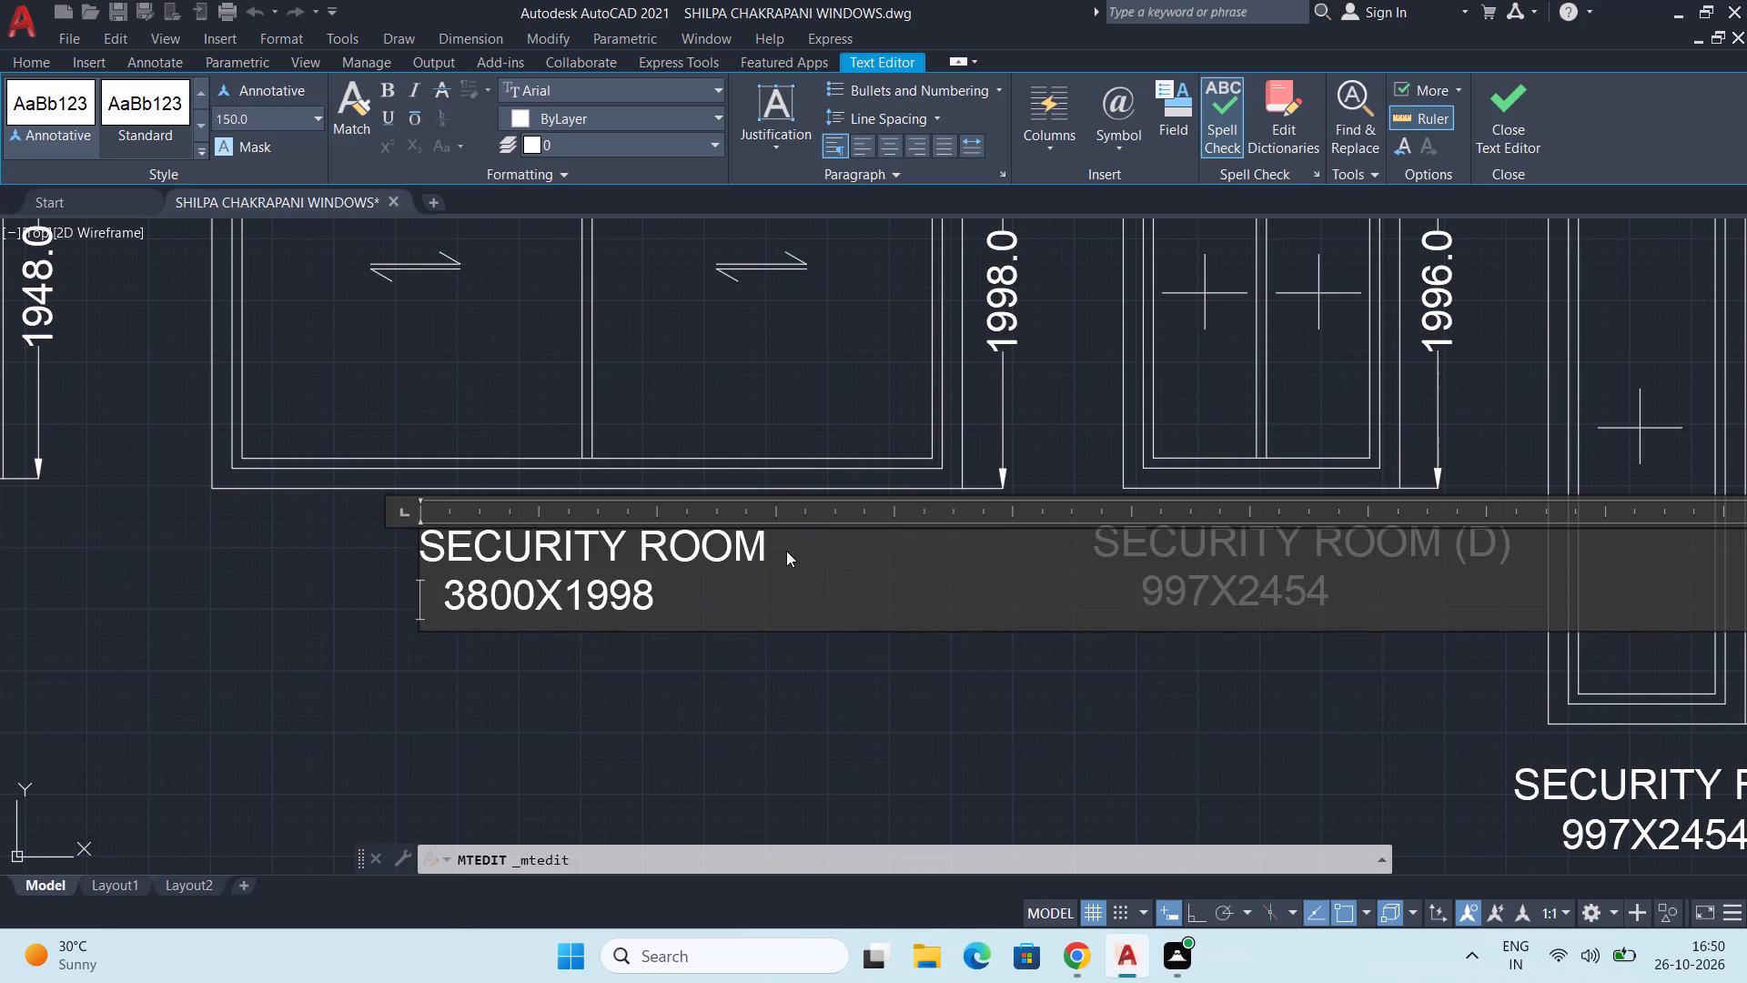
left_click(595, 712)
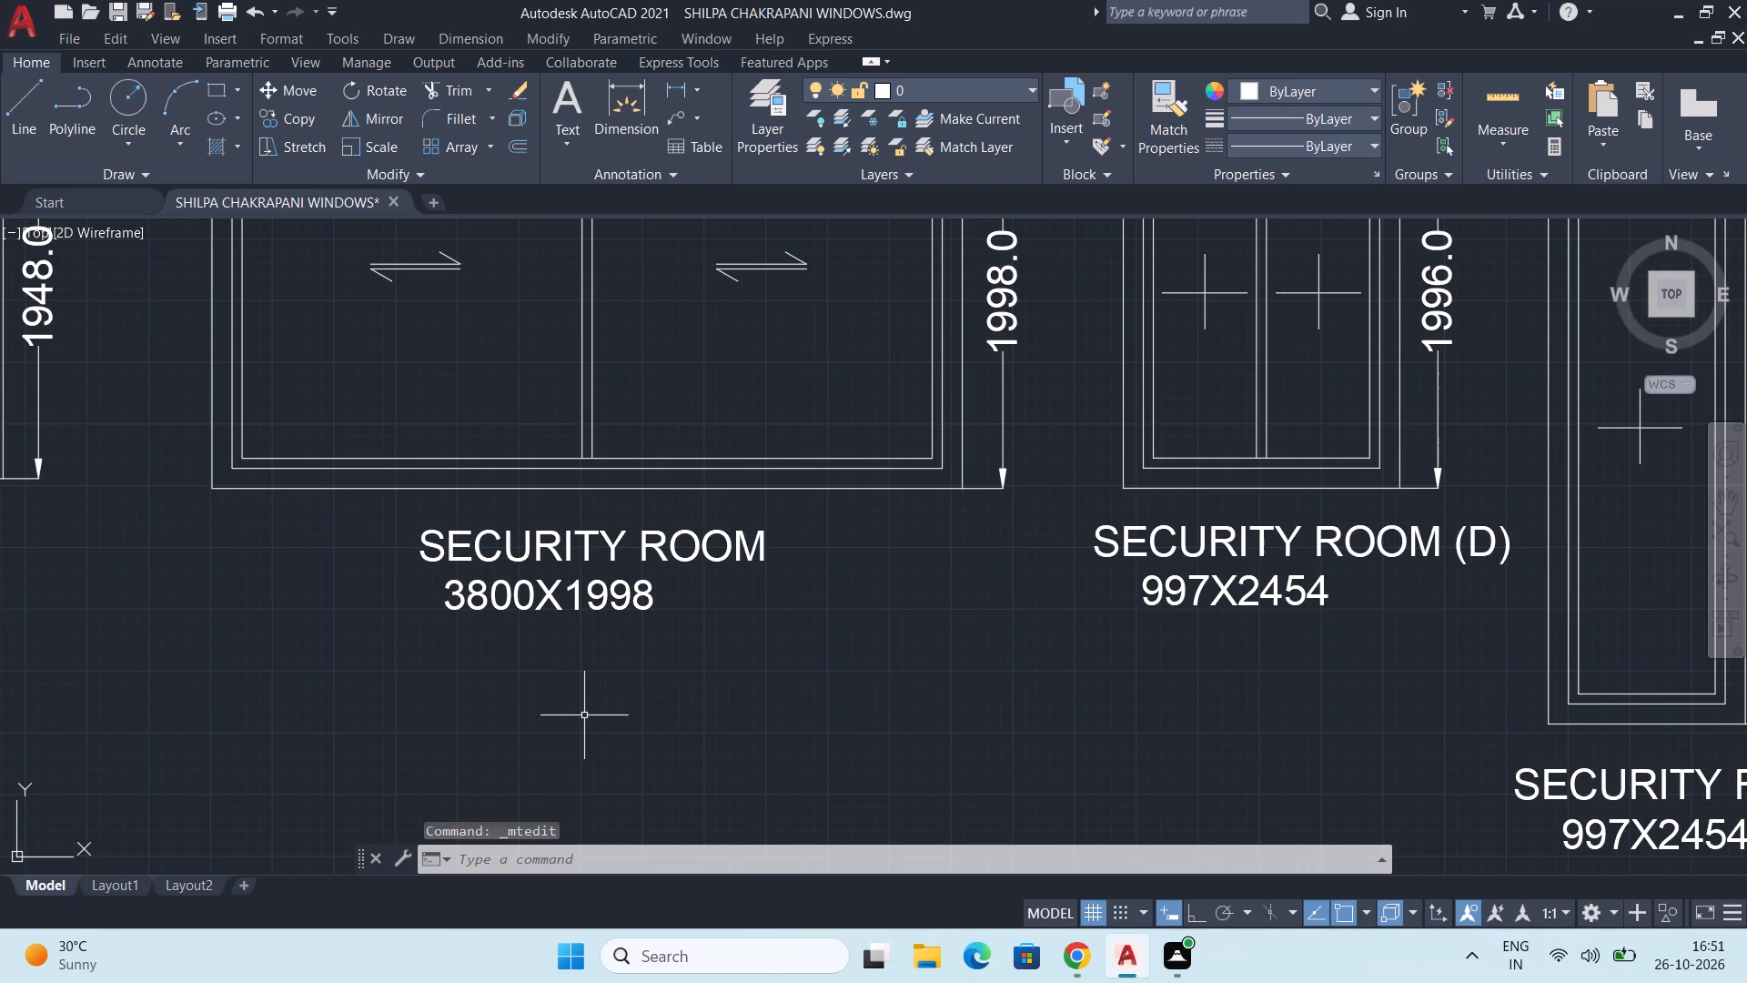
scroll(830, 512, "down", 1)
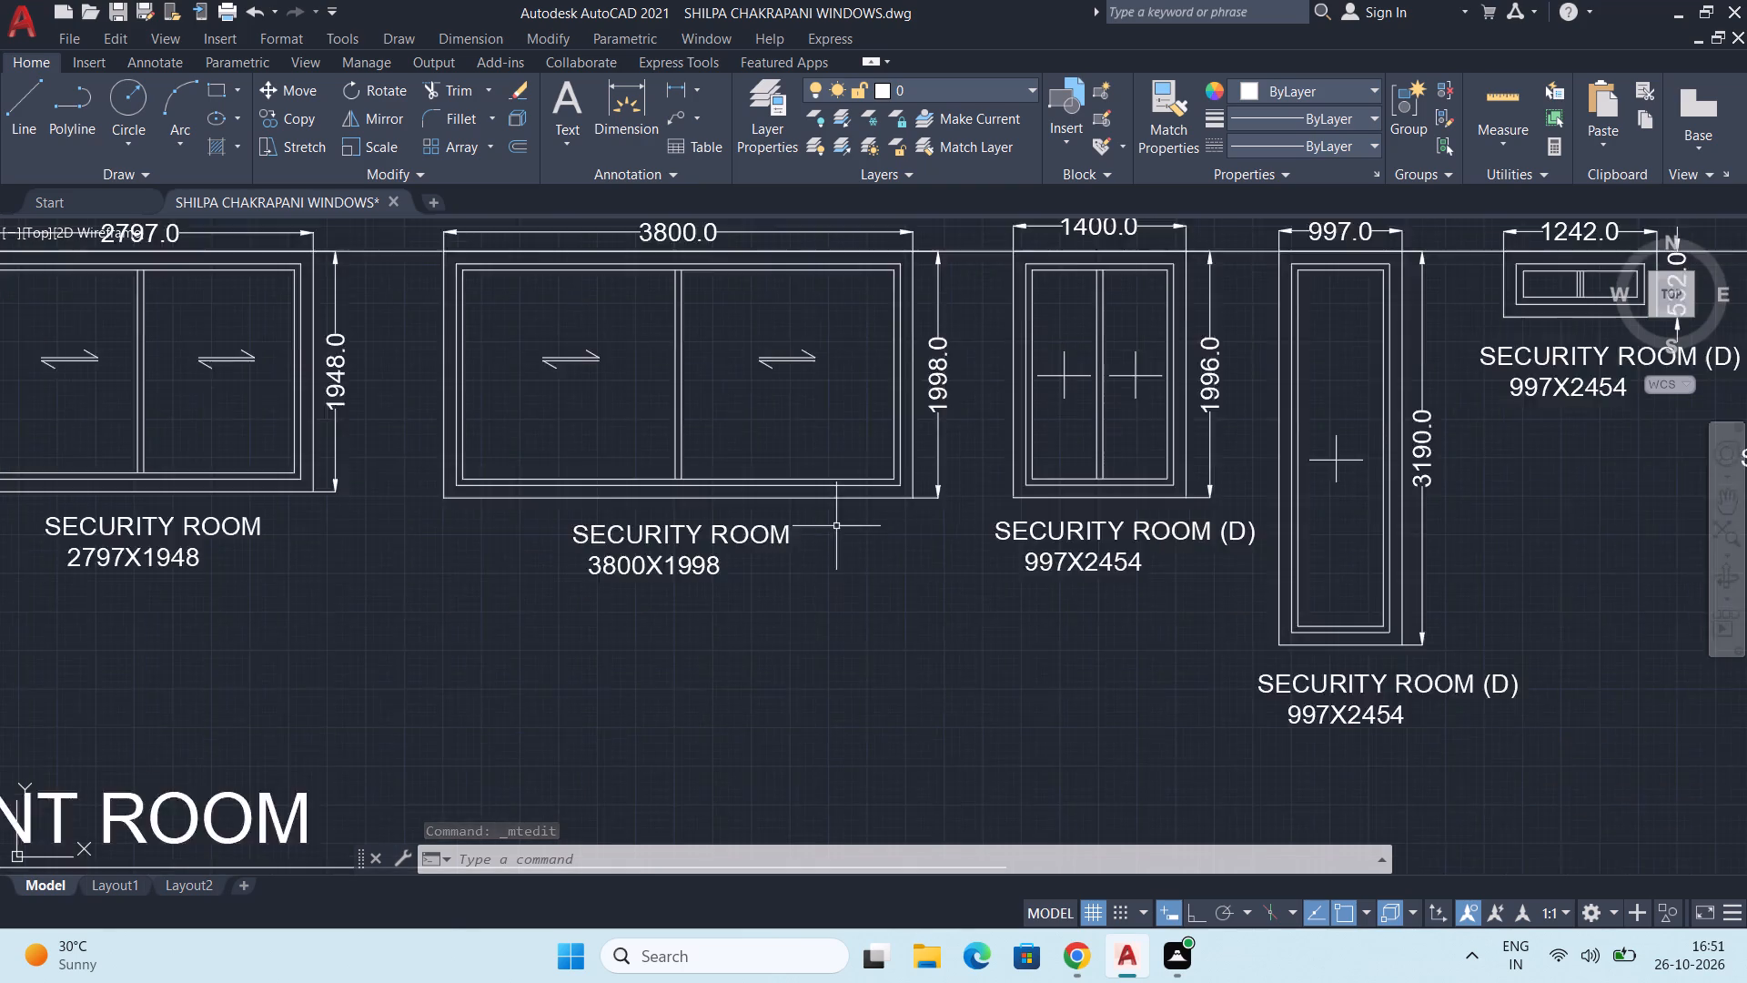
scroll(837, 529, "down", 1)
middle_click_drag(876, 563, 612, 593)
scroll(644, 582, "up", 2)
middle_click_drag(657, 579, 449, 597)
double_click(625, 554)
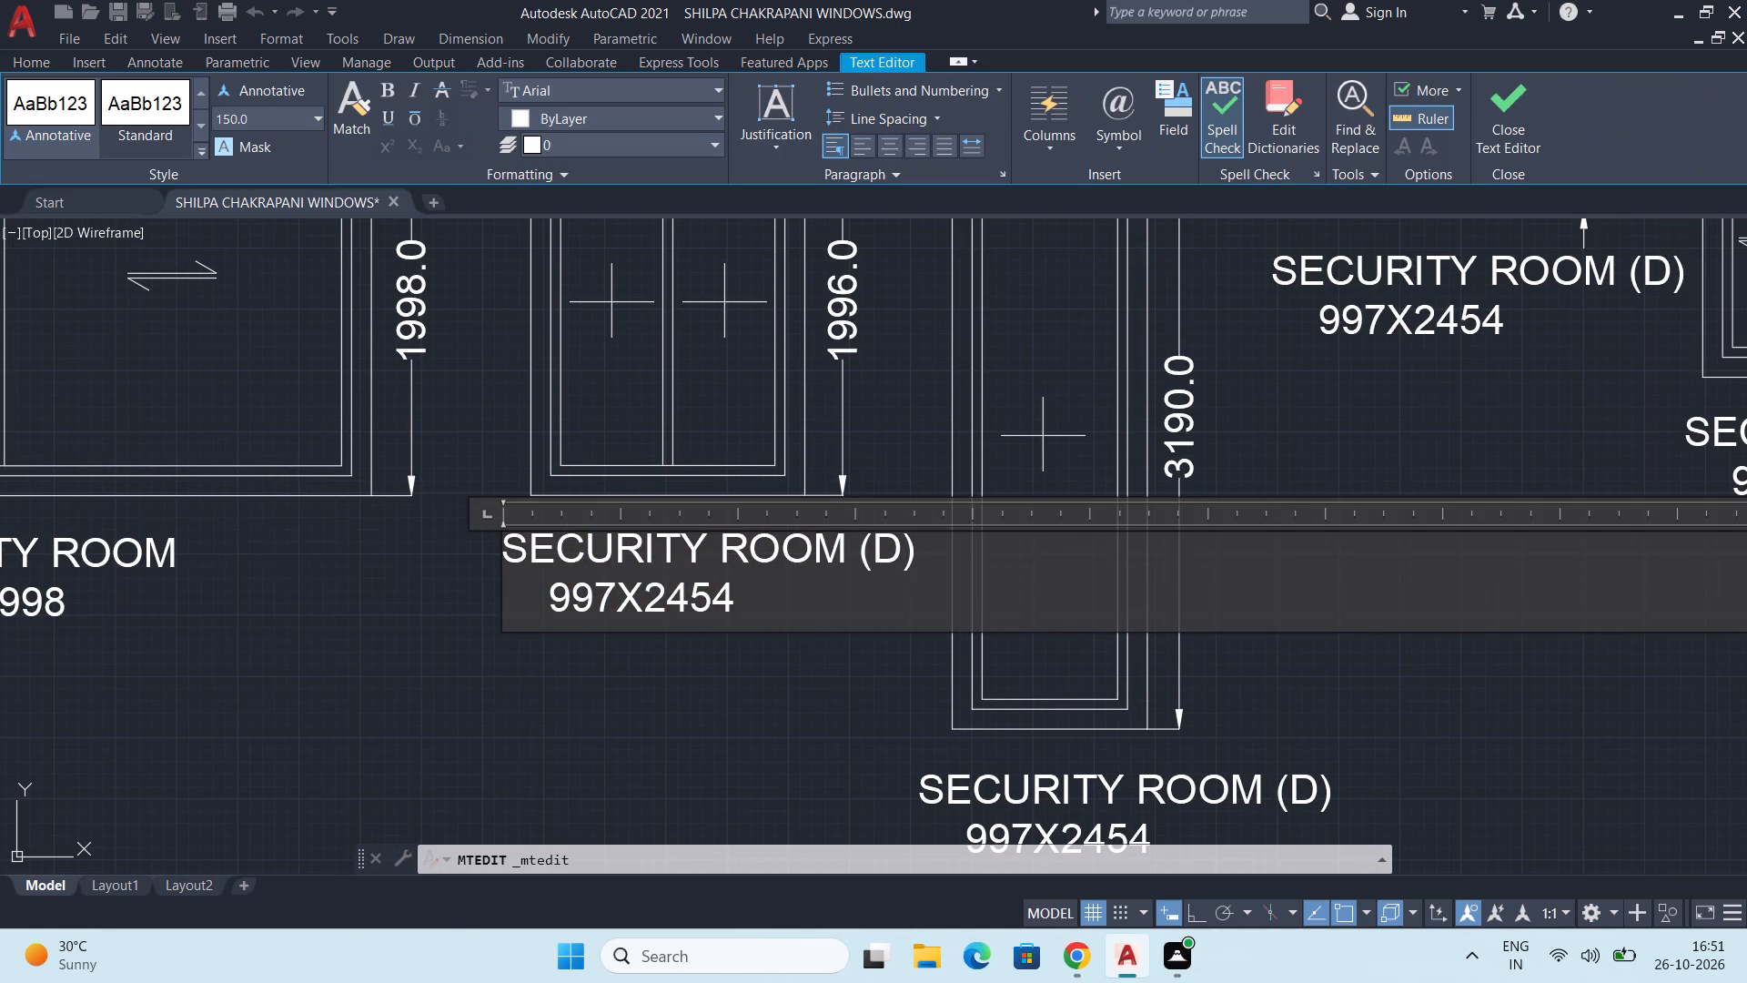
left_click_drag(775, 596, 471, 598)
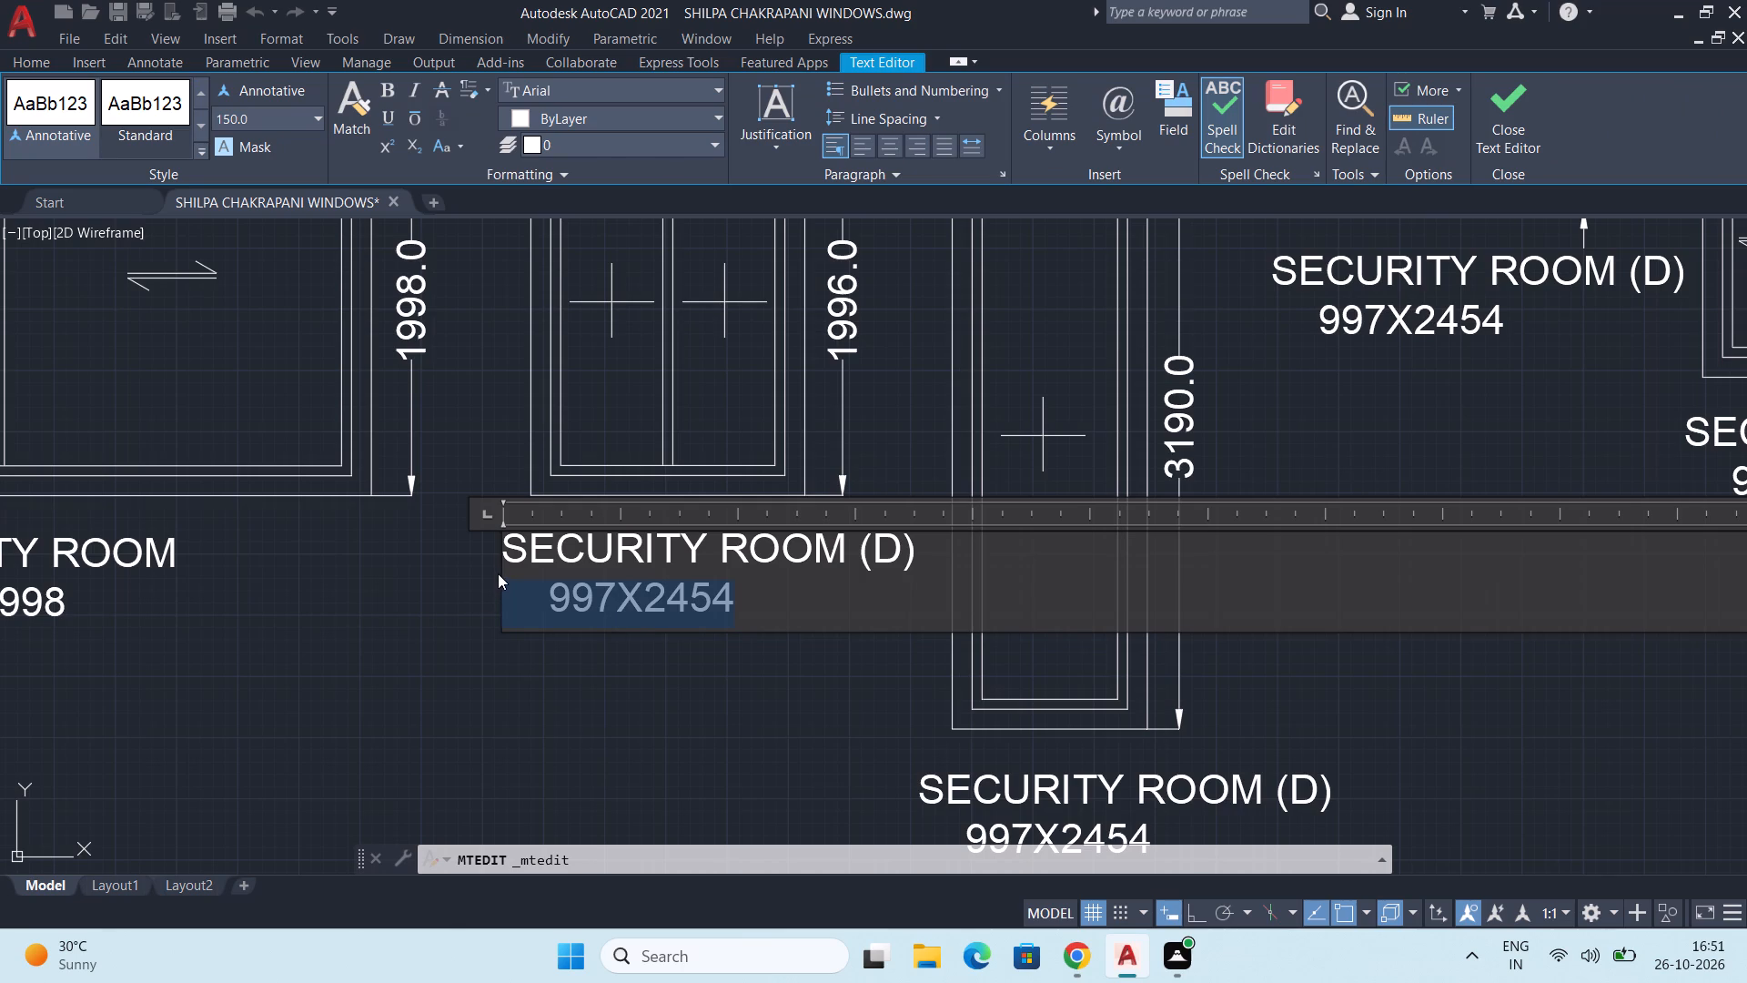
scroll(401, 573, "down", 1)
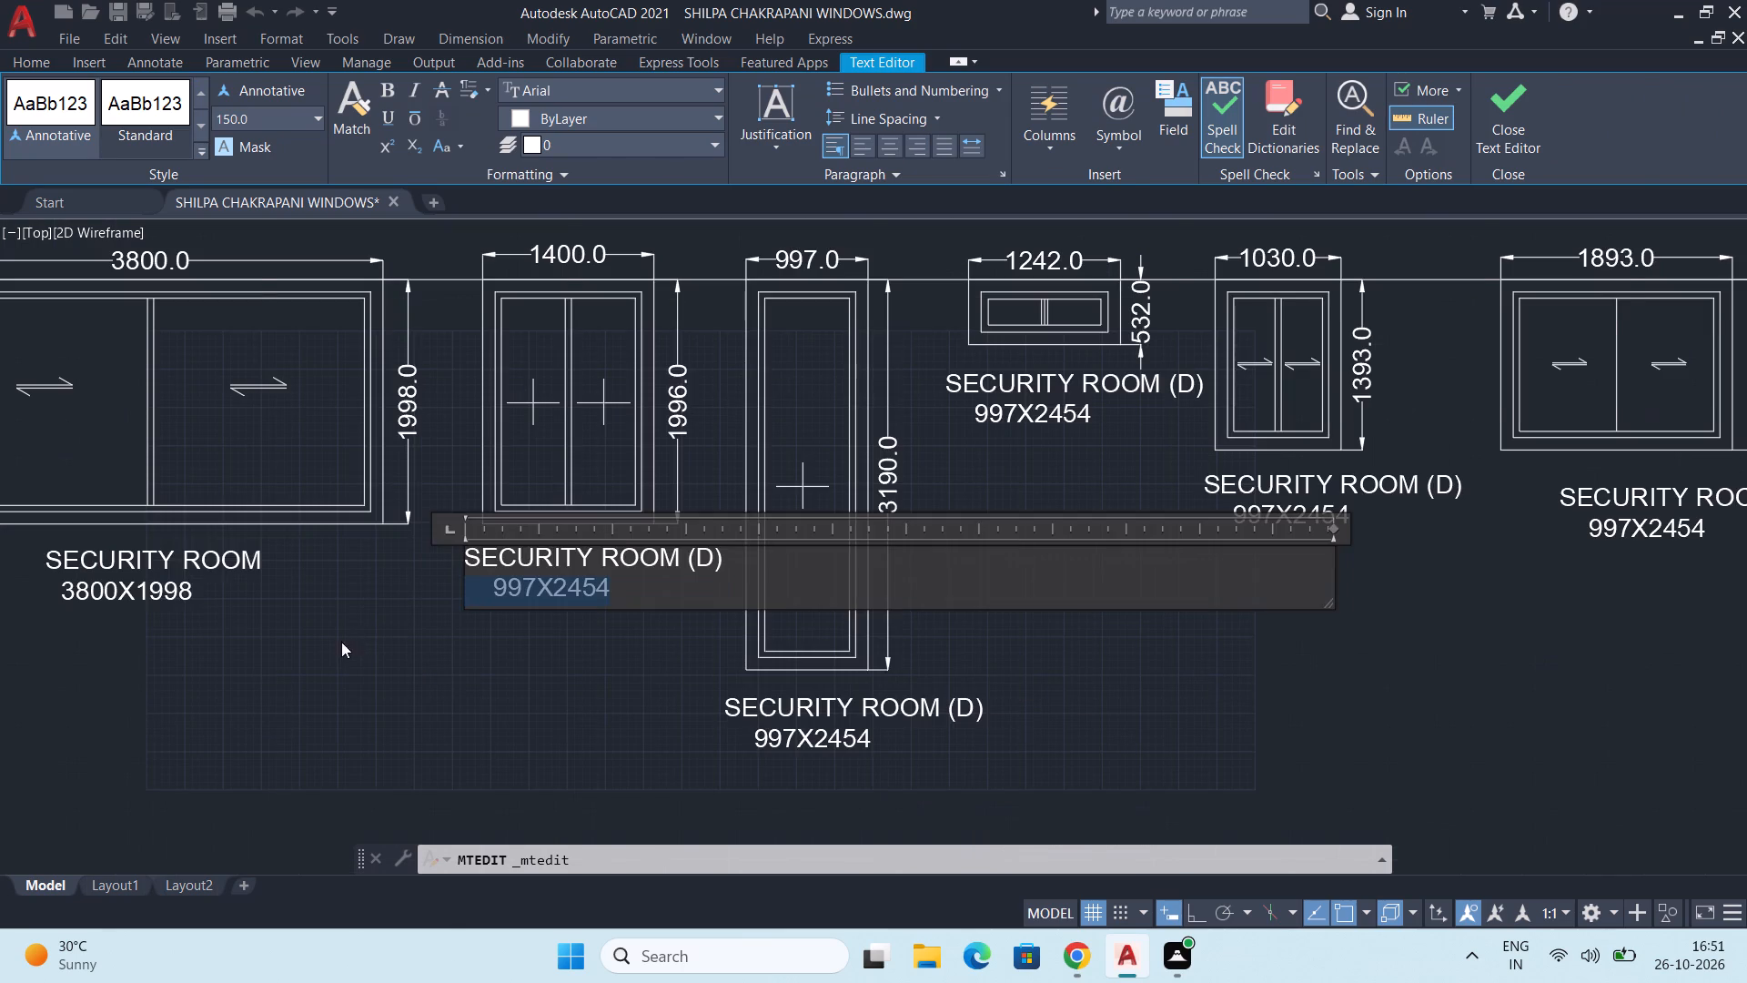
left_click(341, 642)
Examine the labels along the SECURITY ROOM row, comparing the first three windows' room names and sizes.
scroll(370, 608, "down", 1)
middle_click_drag(360, 626, 385, 653)
scroll(288, 640, "up", 1)
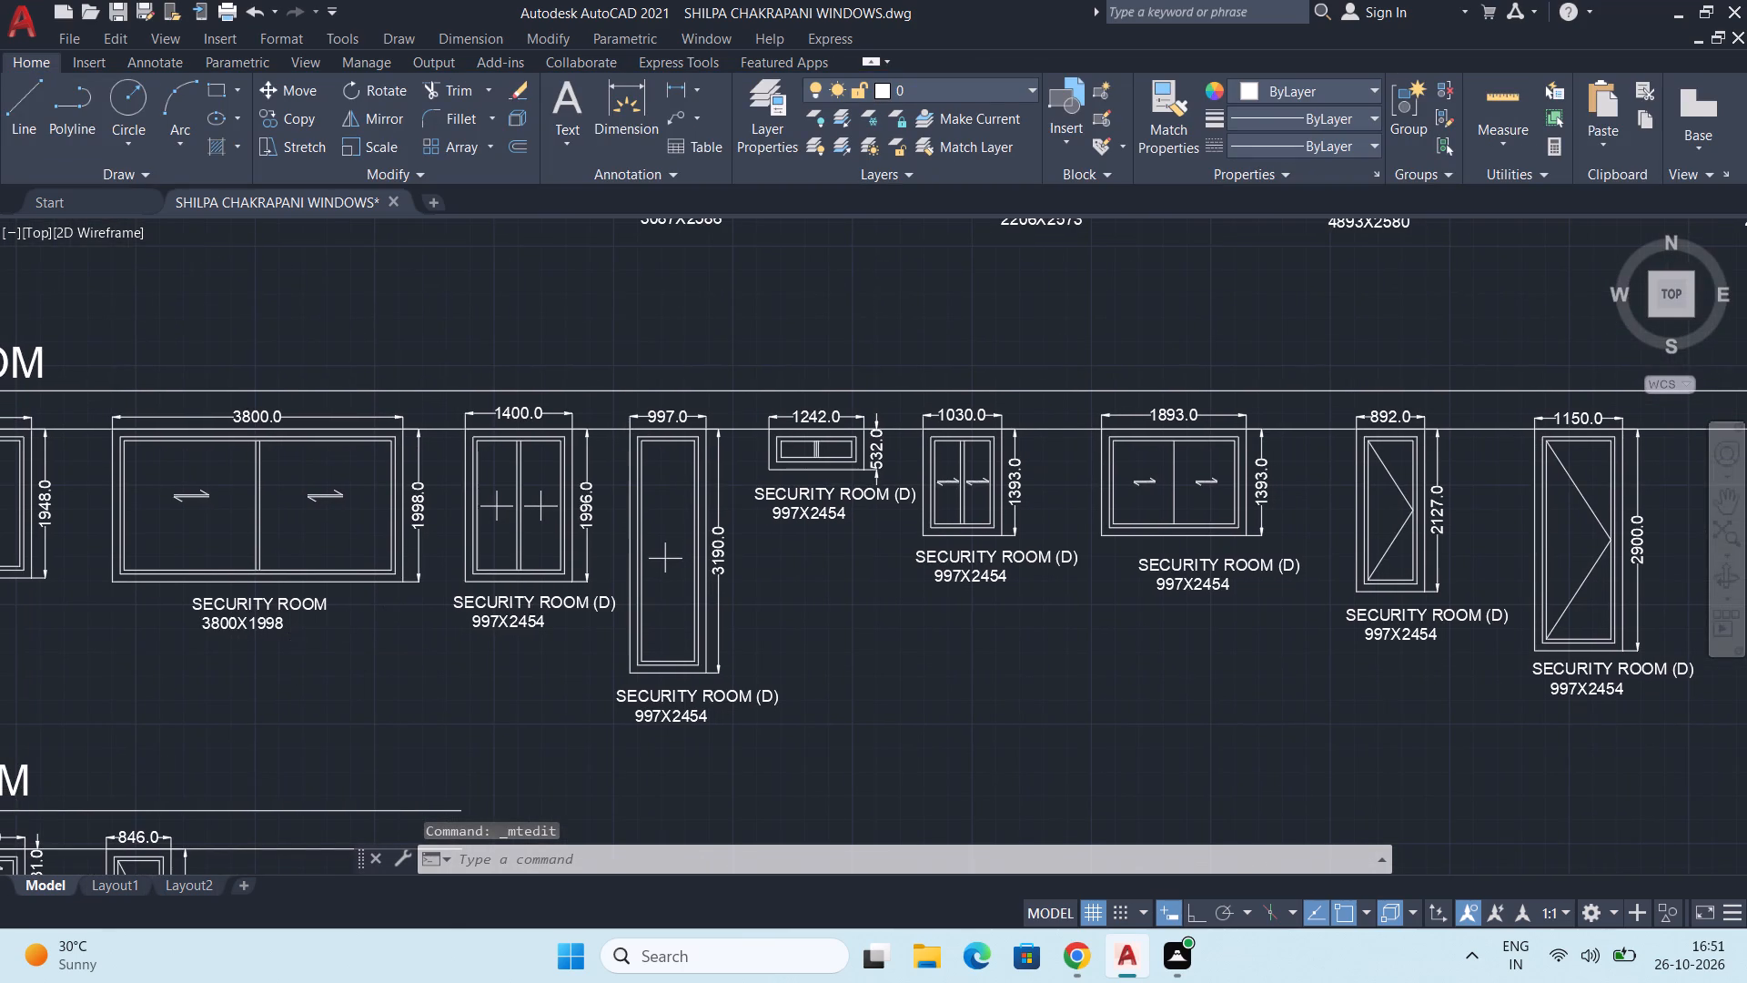
middle_click_drag(288, 640, 298, 681)
scroll(297, 677, "down", 1)
middle_click_drag(287, 680, 391, 632)
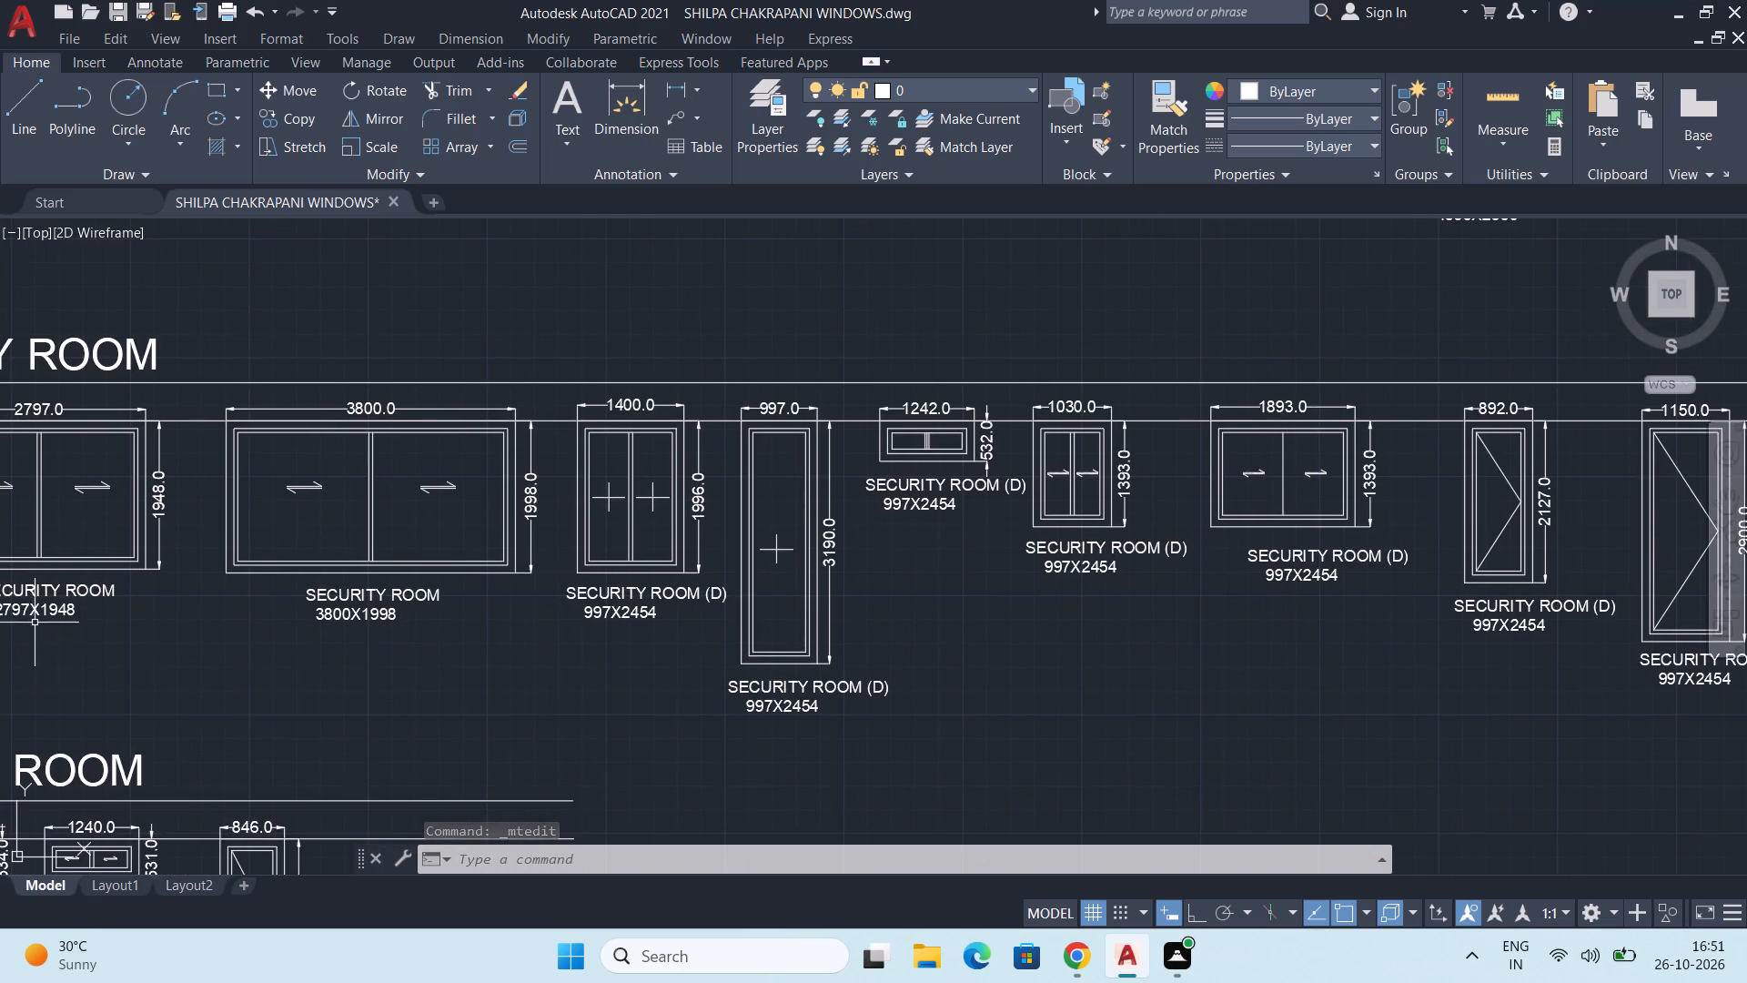
scroll(37, 618, "up", 1)
scroll(59, 618, "down", 2)
middle_click_drag(139, 630, 323, 616)
scroll(83, 650, "up", 1)
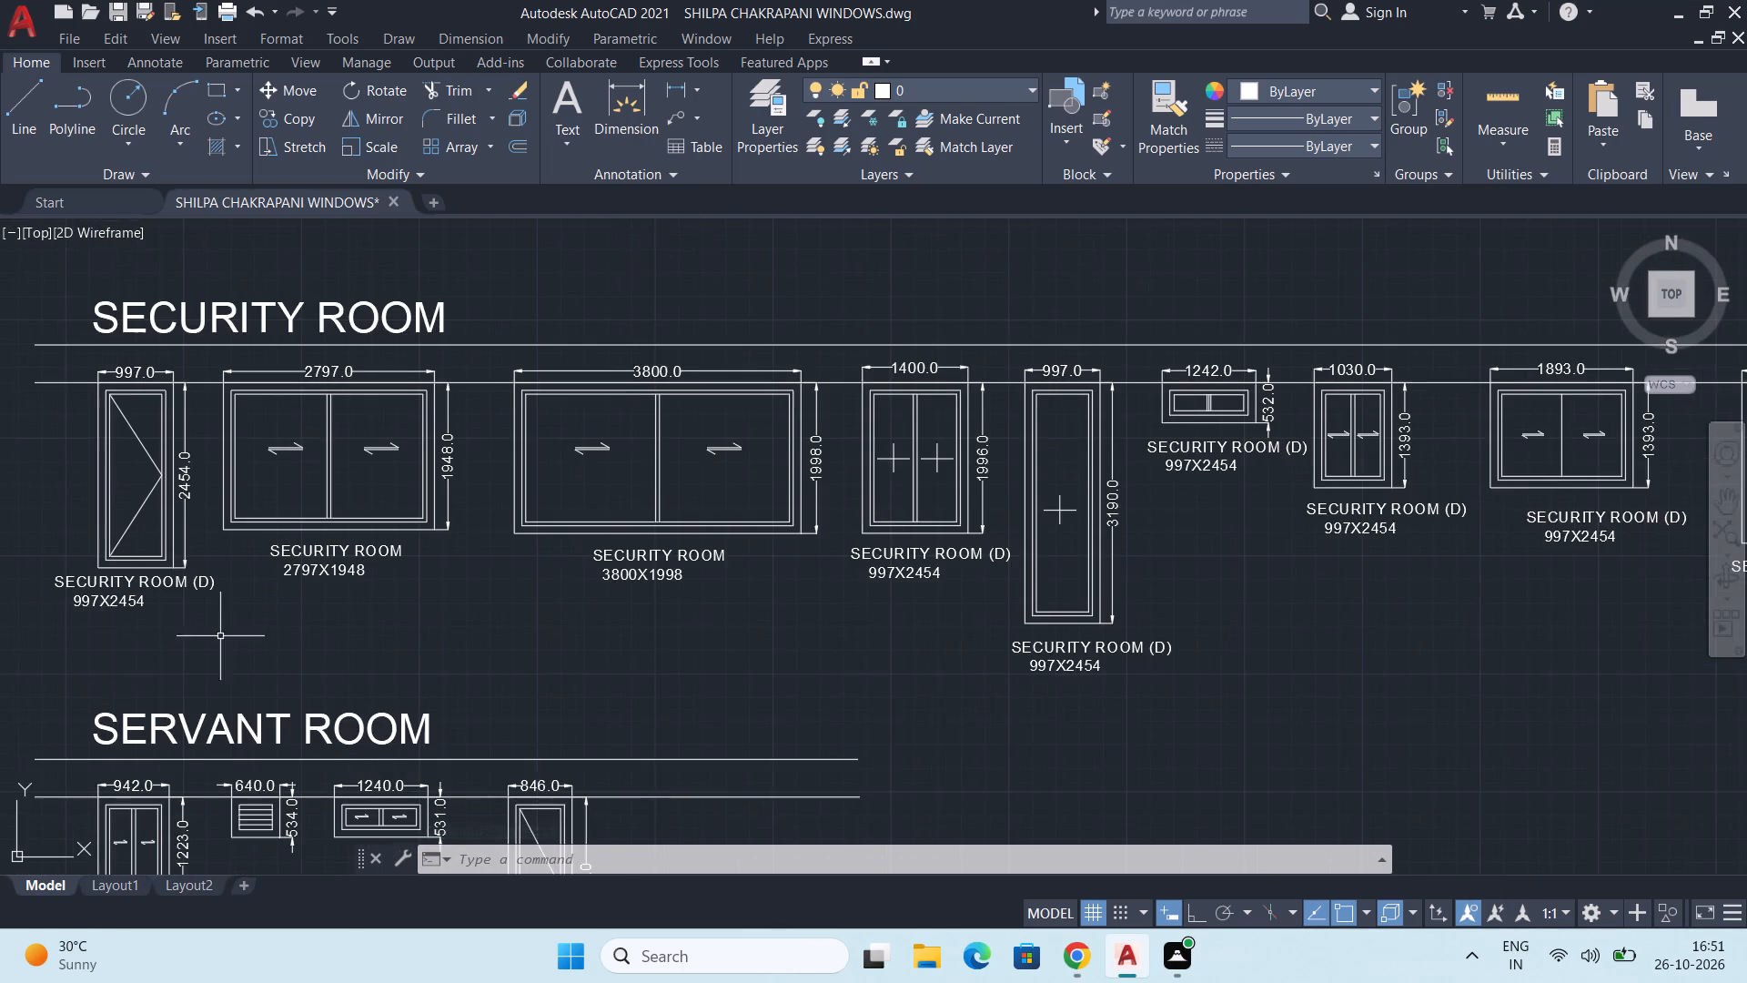
middle_click_drag(241, 633, 177, 674)
scroll(3, 672, "up", 1)
scroll(107, 667, "down", 1)
scroll(91, 662, "up", 1)
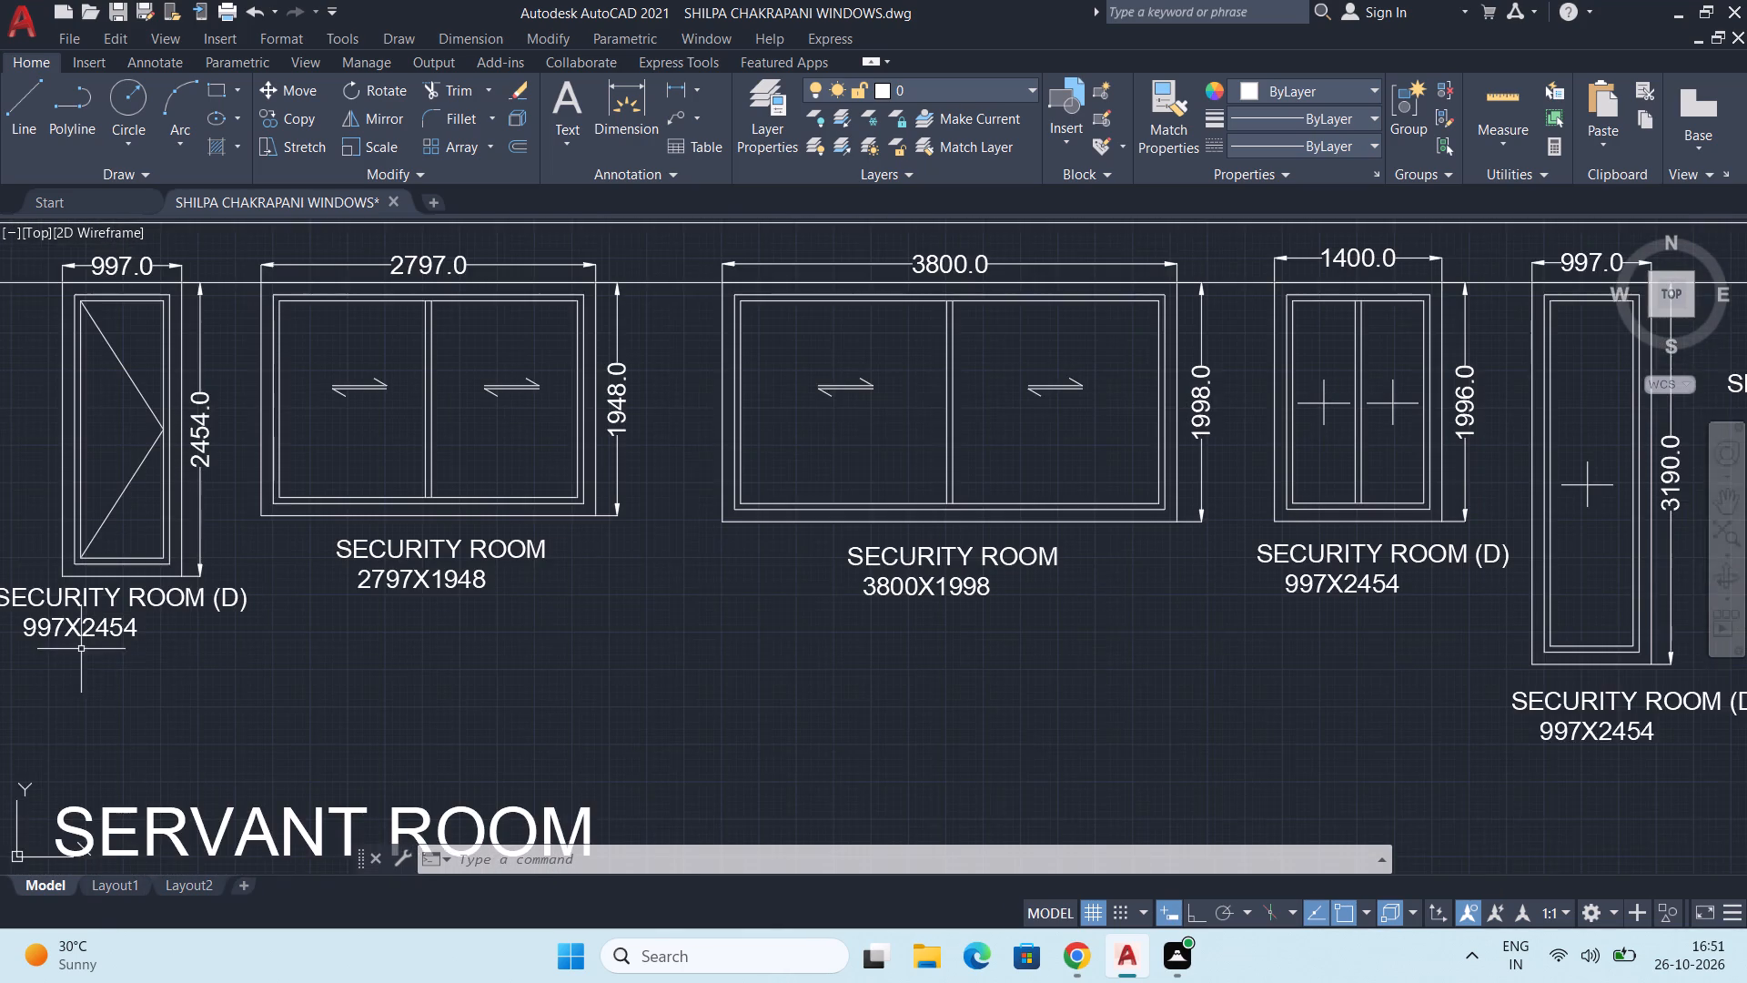
middle_click_drag(84, 649, 121, 656)
scroll(136, 607, "up", 1)
scroll(149, 623, "down", 2)
middle_click_drag(595, 641, 470, 687)
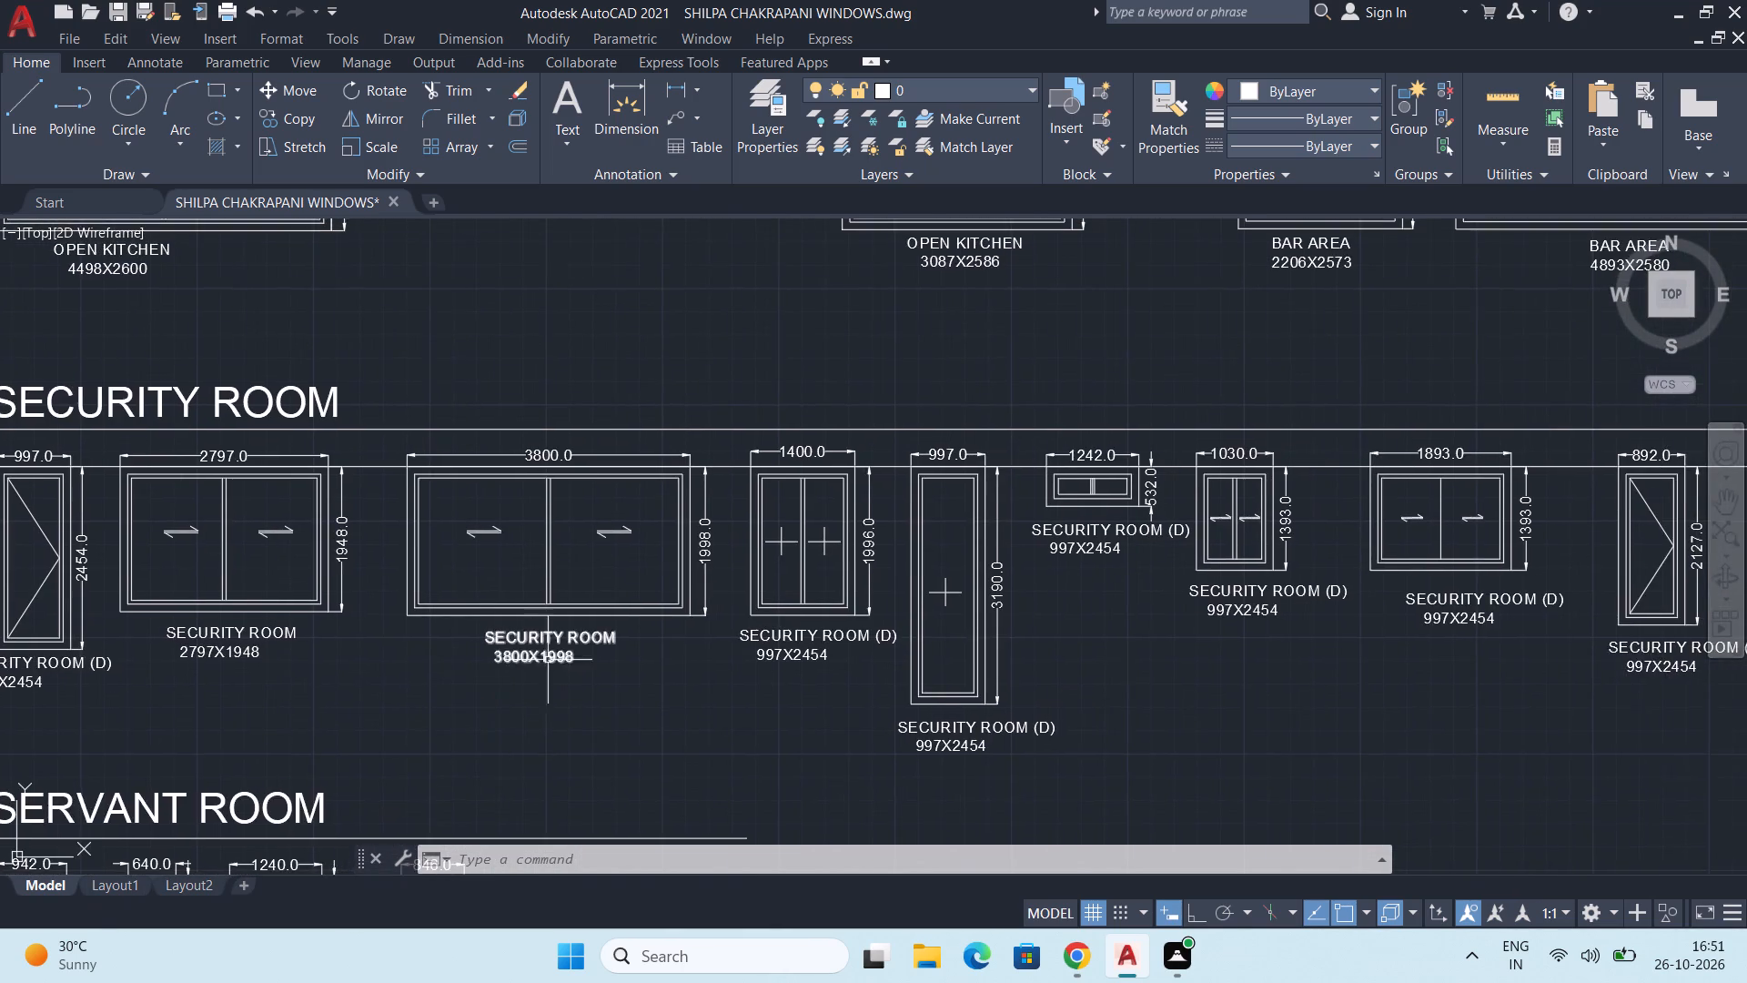
scroll(549, 660, "up", 2)
middle_click_drag(551, 667, 431, 698)
scroll(427, 696, "up", 1)
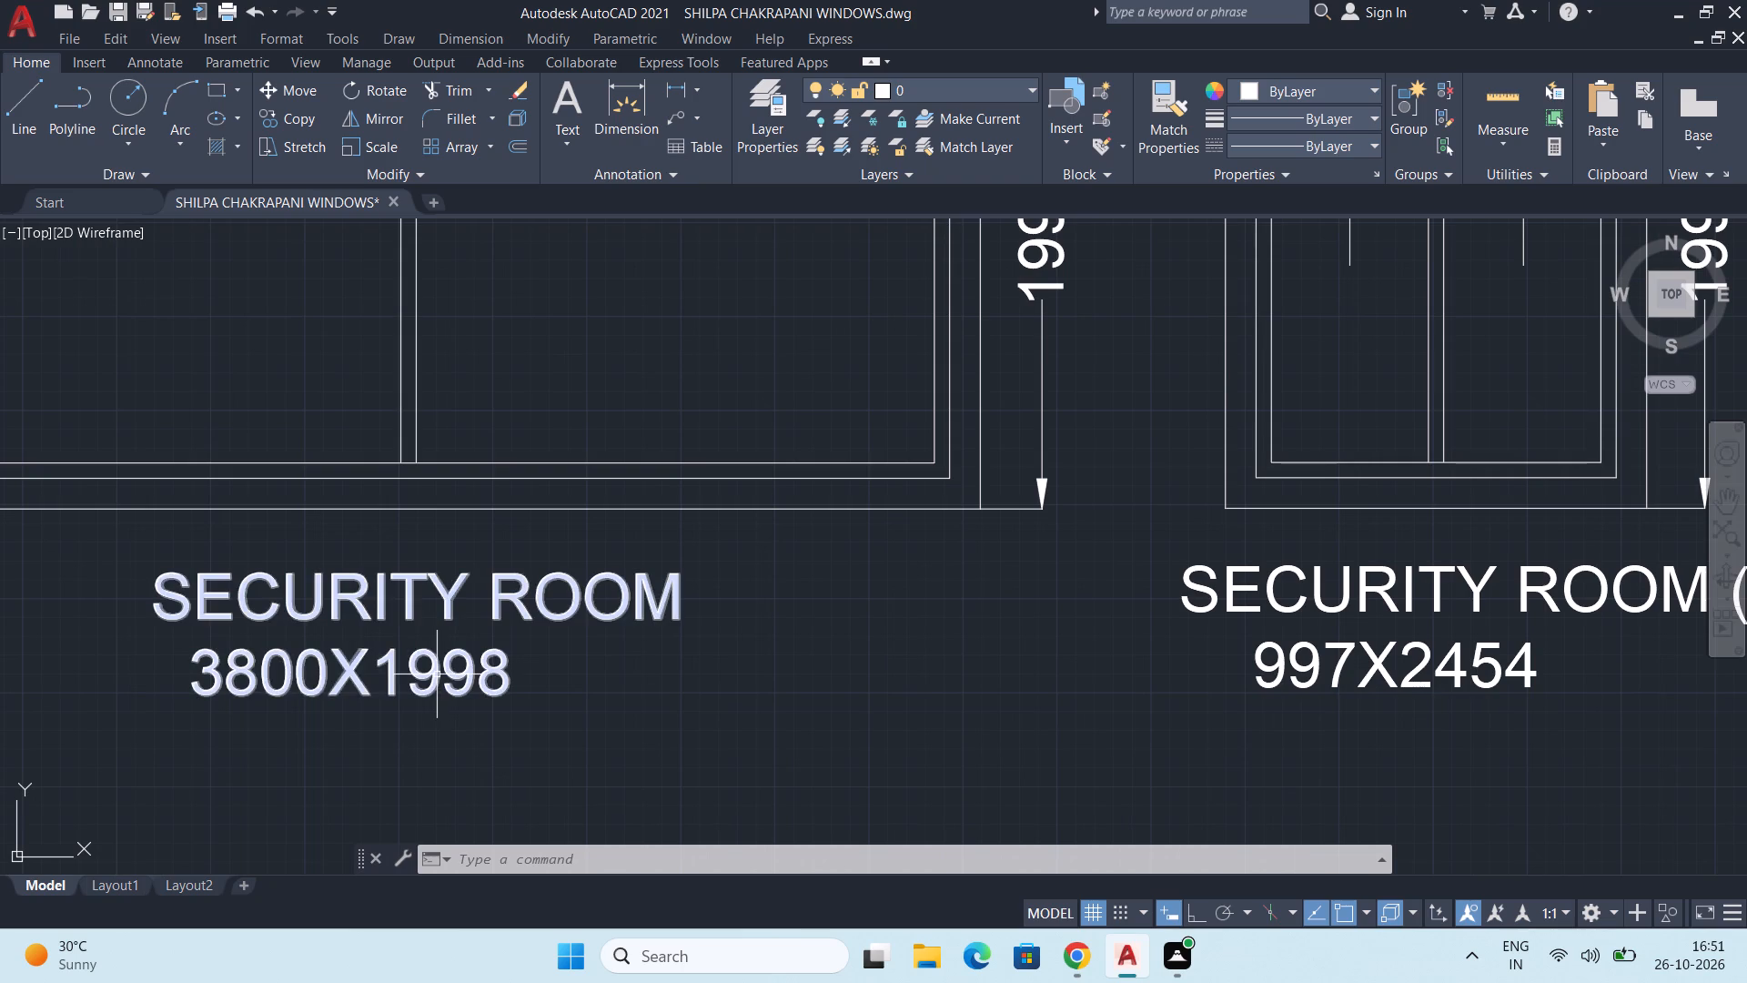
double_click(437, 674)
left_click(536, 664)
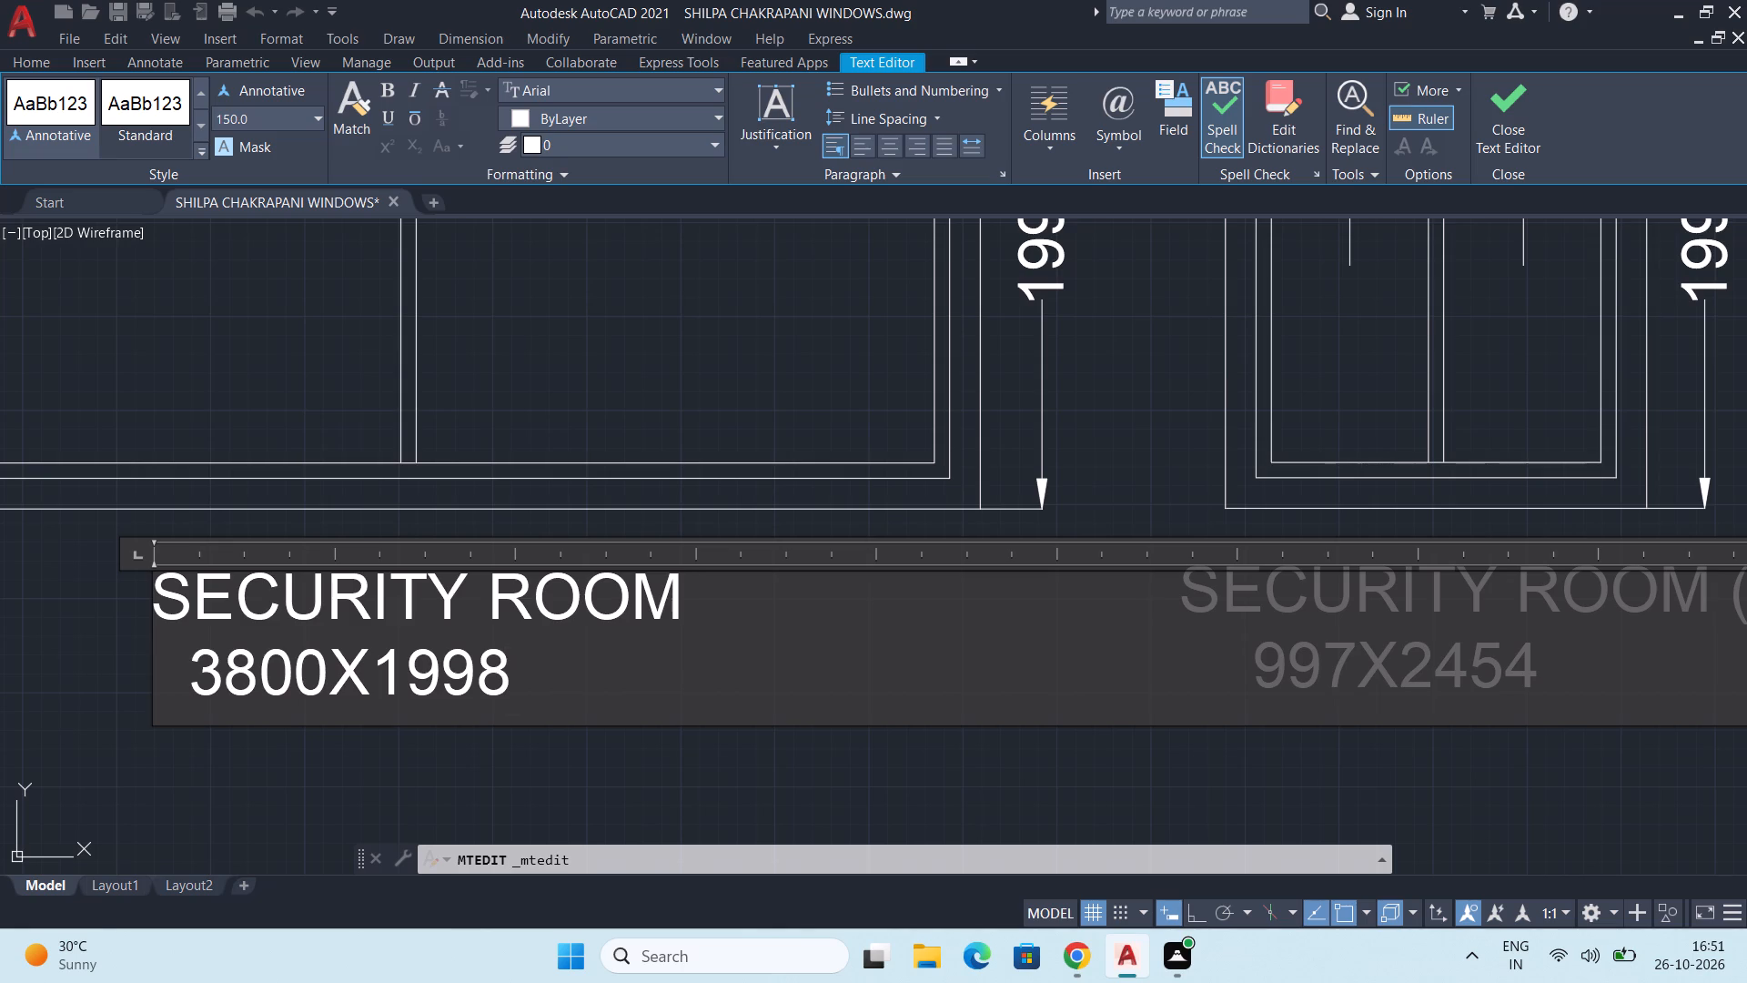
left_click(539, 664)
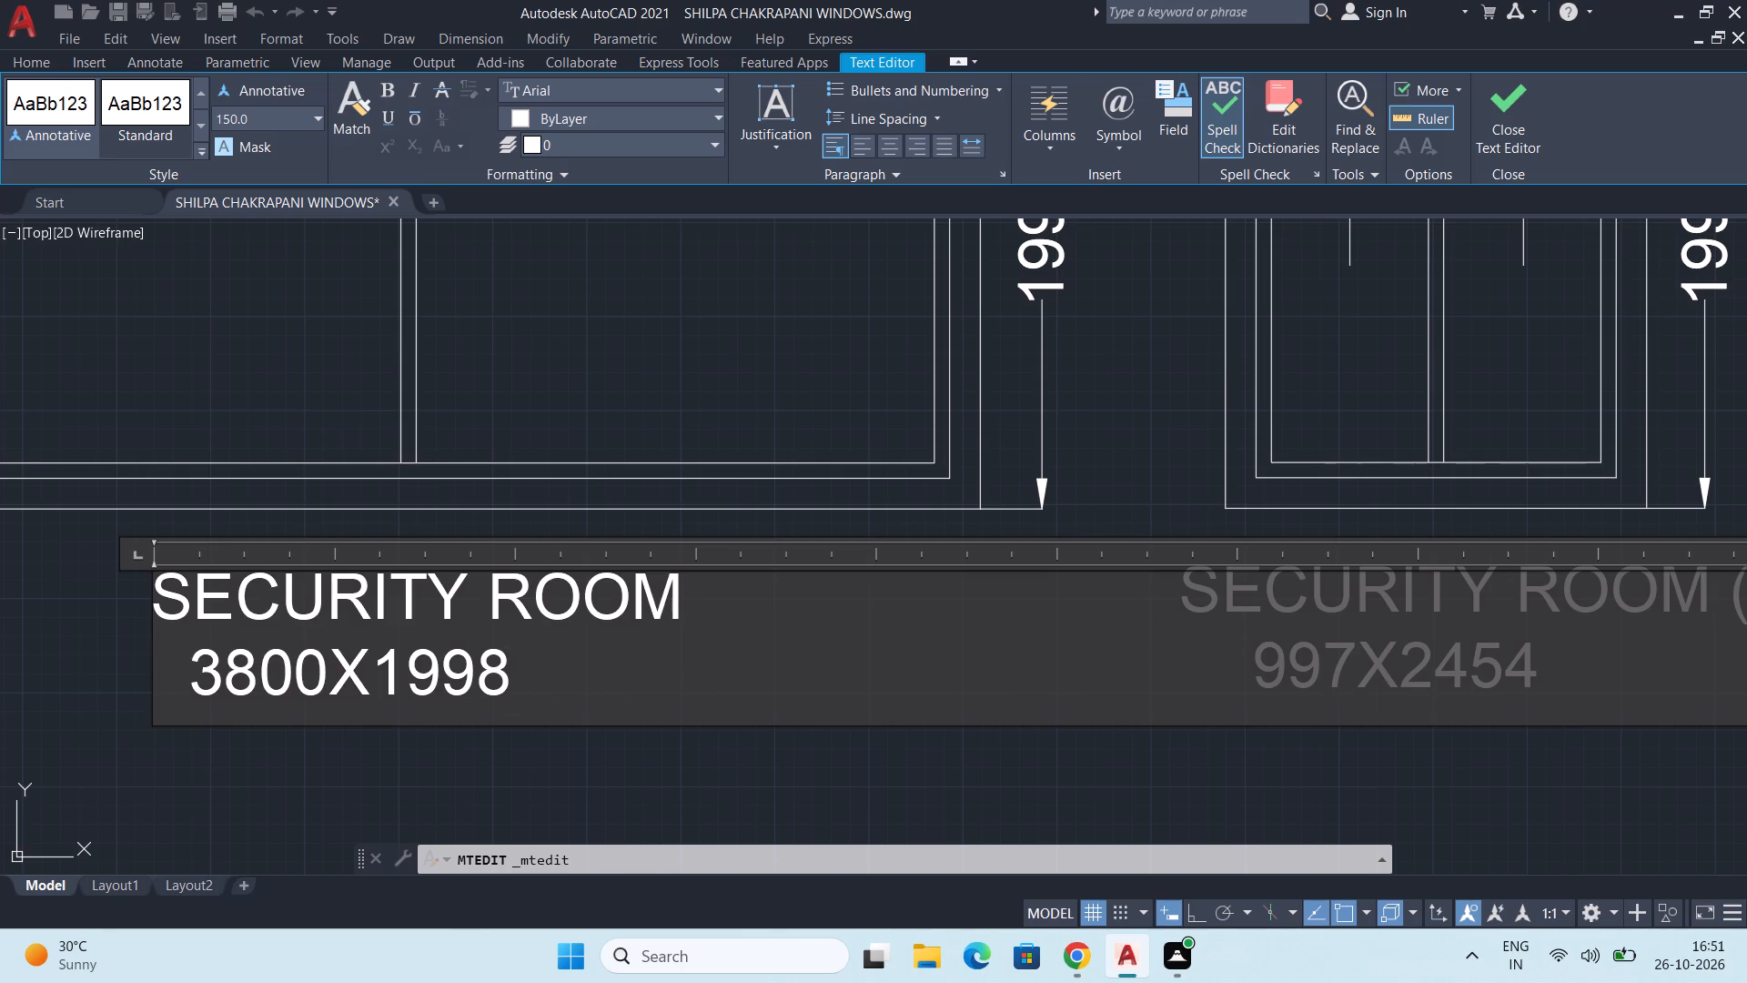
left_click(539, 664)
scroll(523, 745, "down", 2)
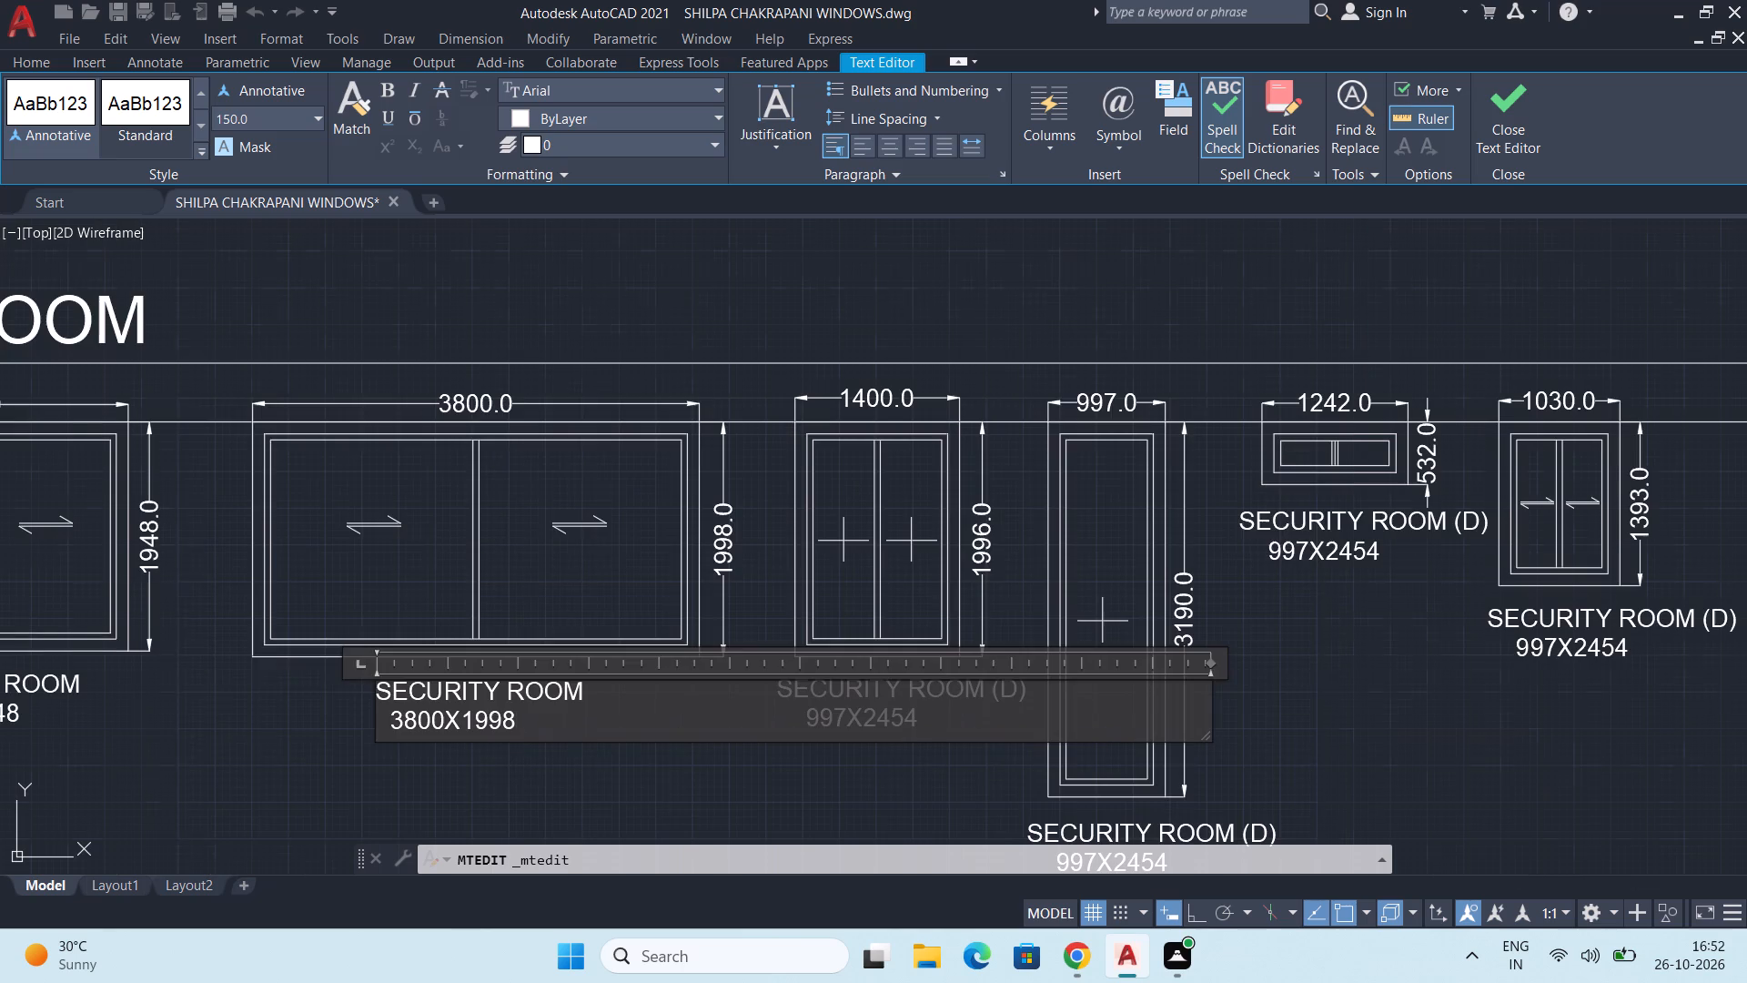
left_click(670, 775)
Delete the size line and the (D) from the label beneath the 1400-wide window, keeping SECURITY ROOM.
middle_click_drag(601, 749, 313, 738)
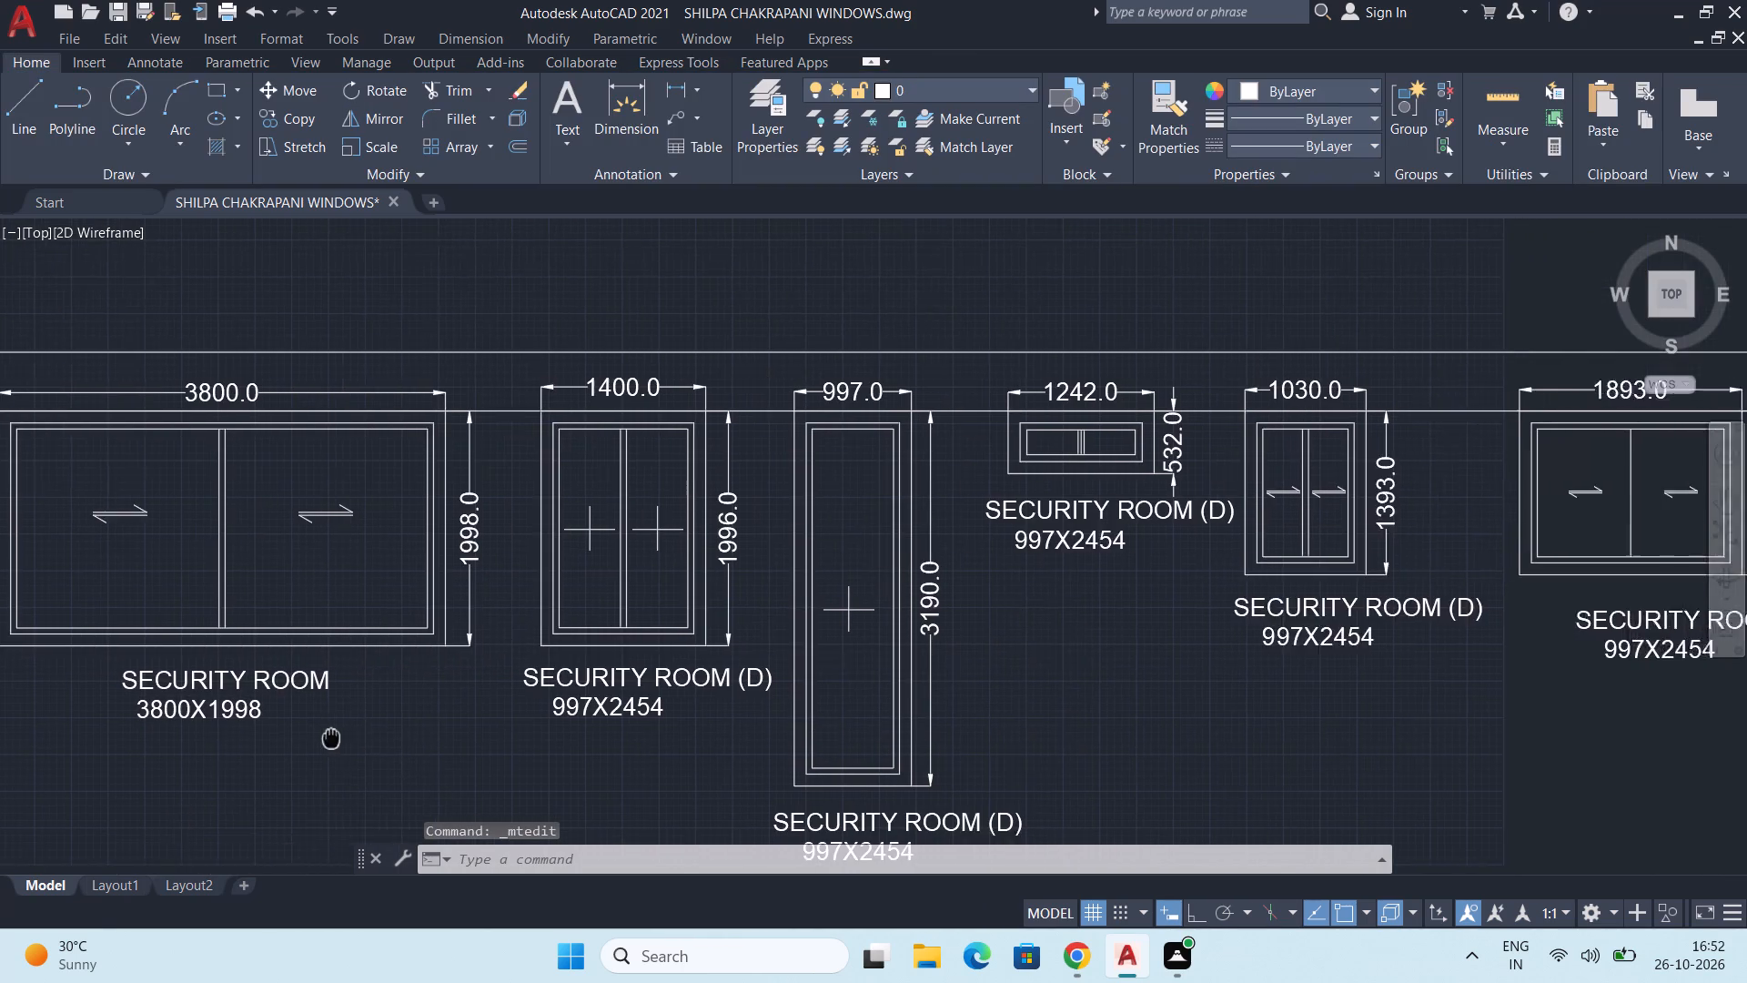
middle_click_drag(313, 738, 268, 738)
scroll(400, 745, "up", 2)
double_click(701, 665)
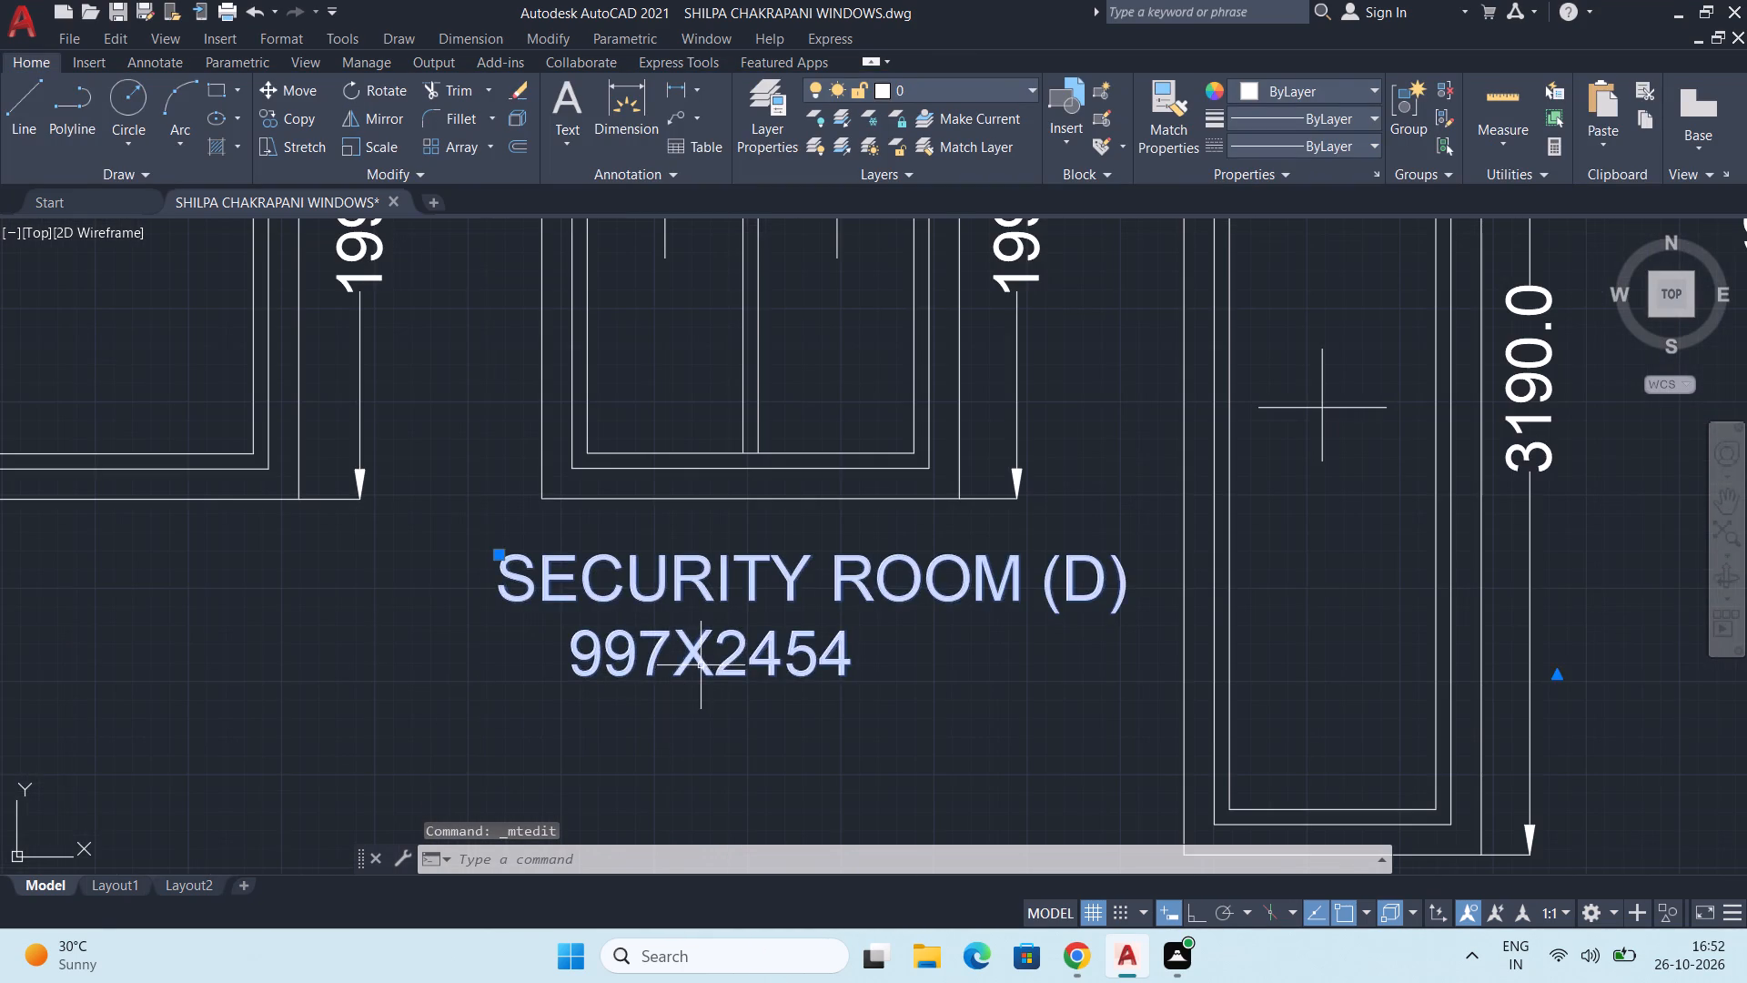
left_click_drag(925, 669, 479, 638)
scroll(481, 637, "down", 1)
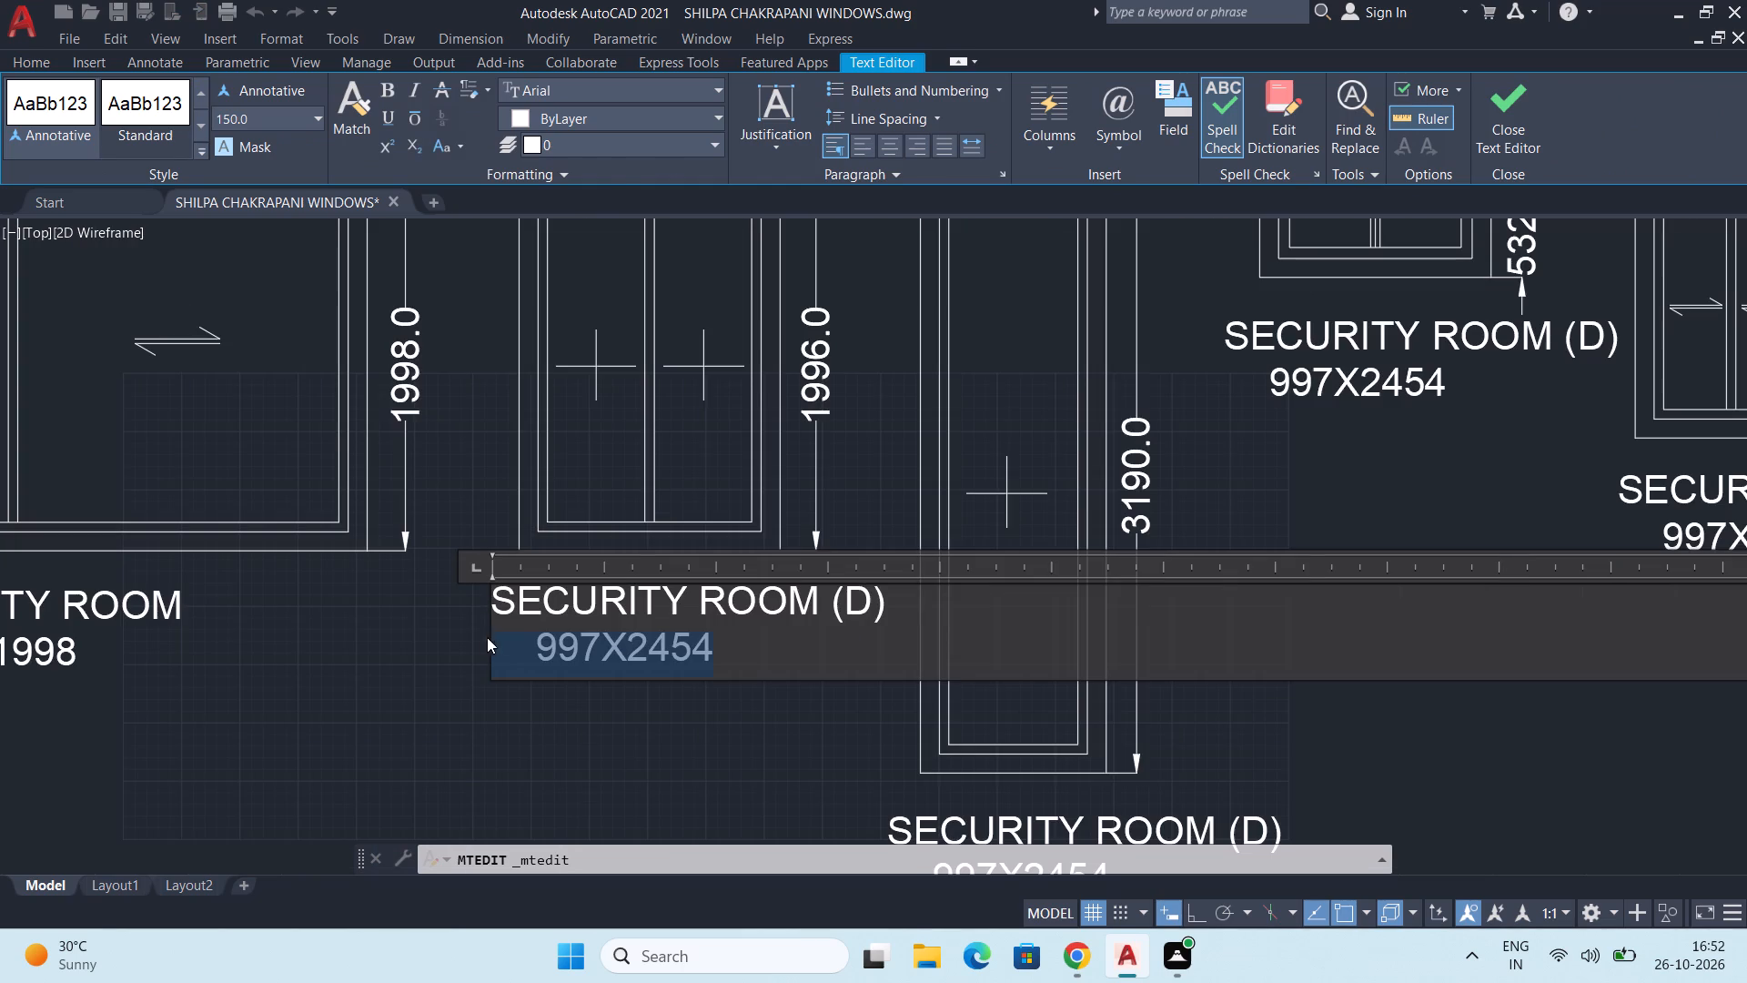
key("BackSpace")
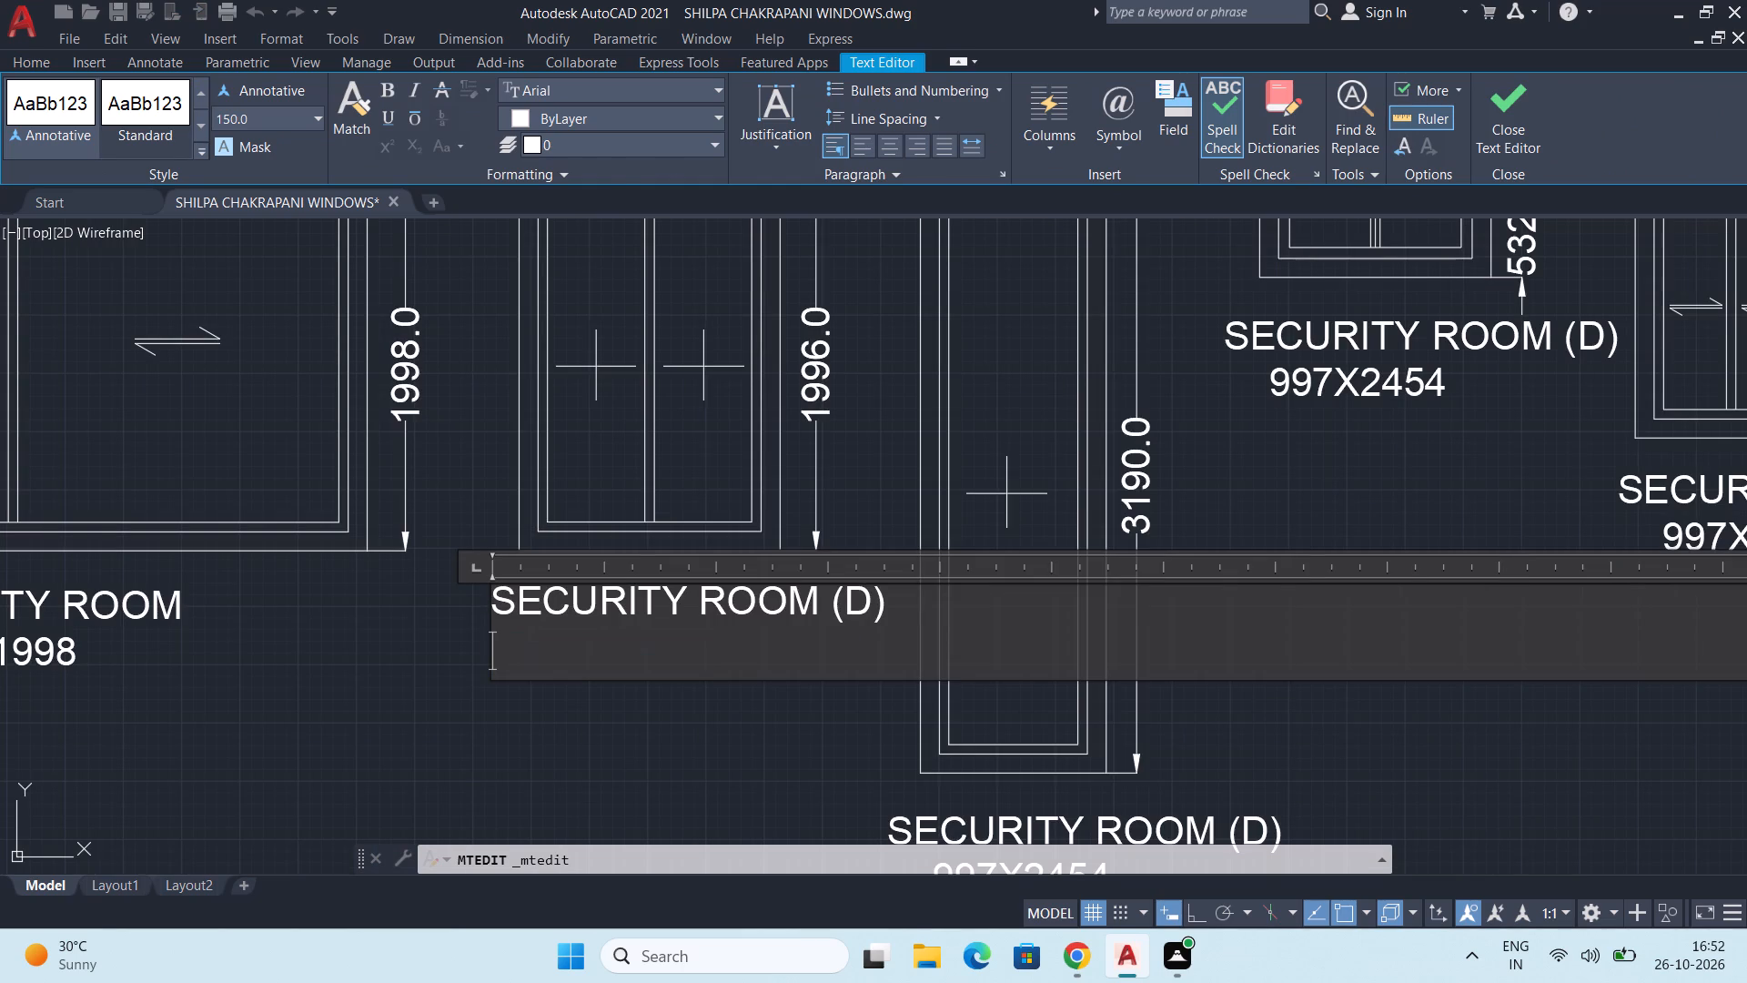
left_click_drag(893, 601, 831, 610)
key("BackSpace")
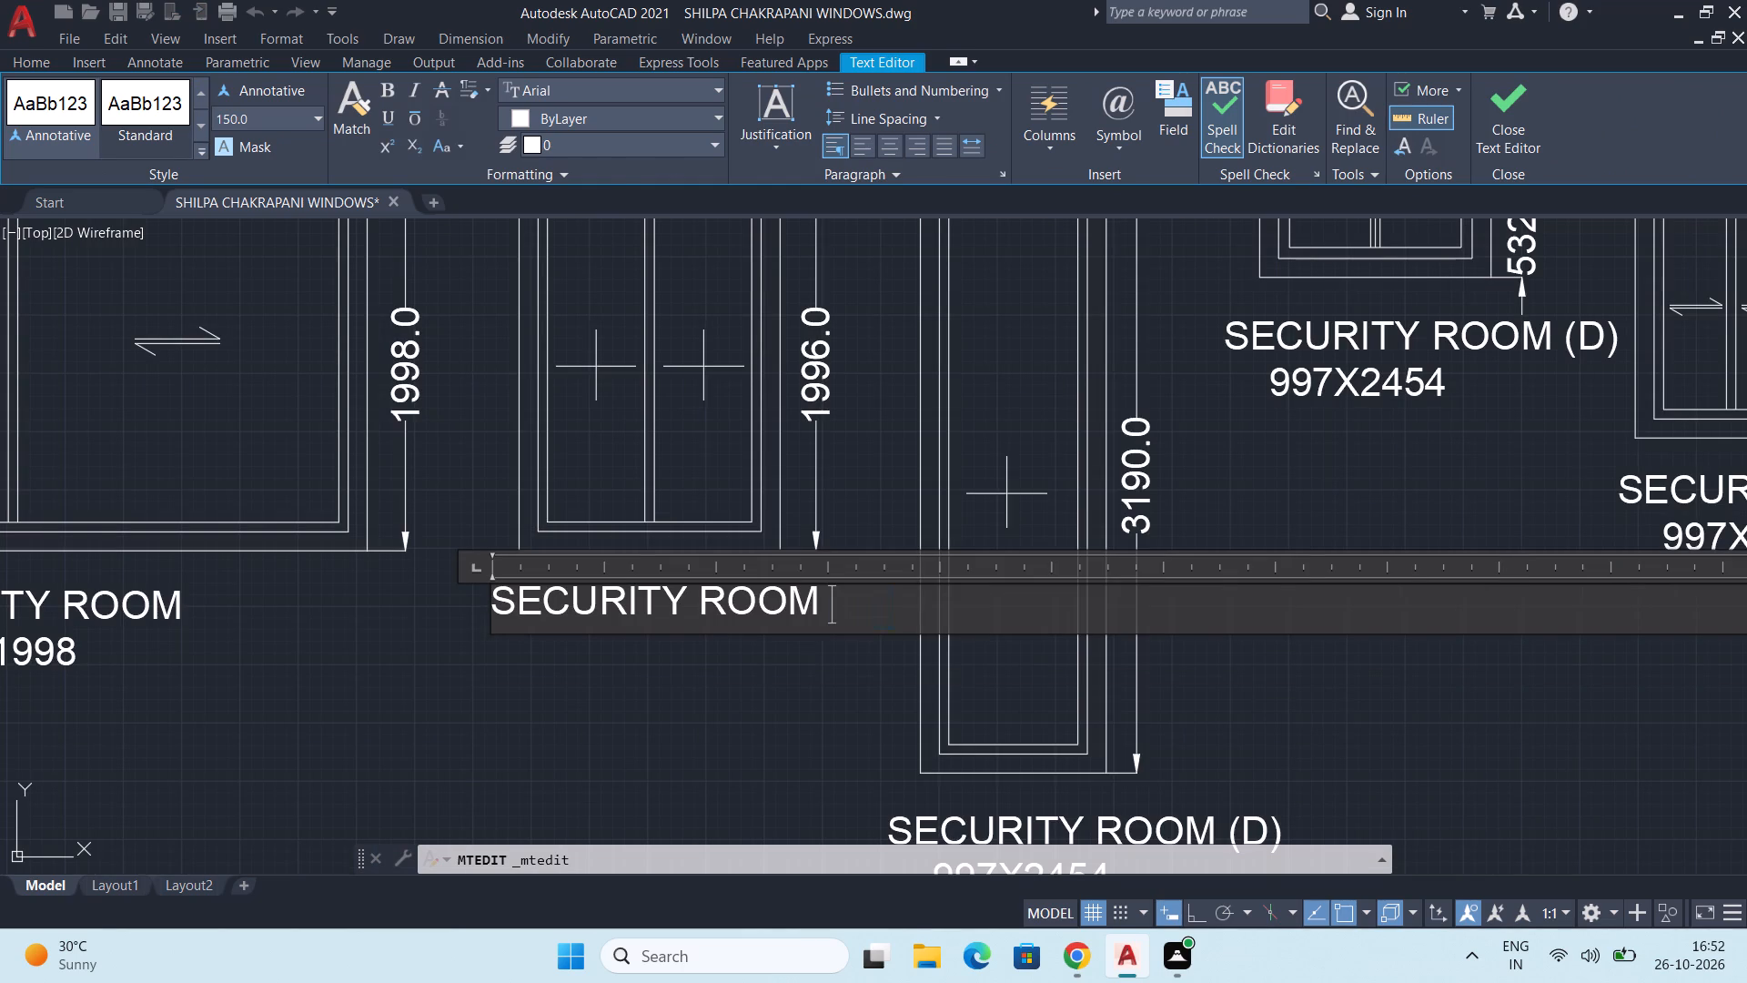
Add the size line 1400X1996 under SECURITY ROOM in the 1400-wide window's label and finish the text edit.
key("Return")
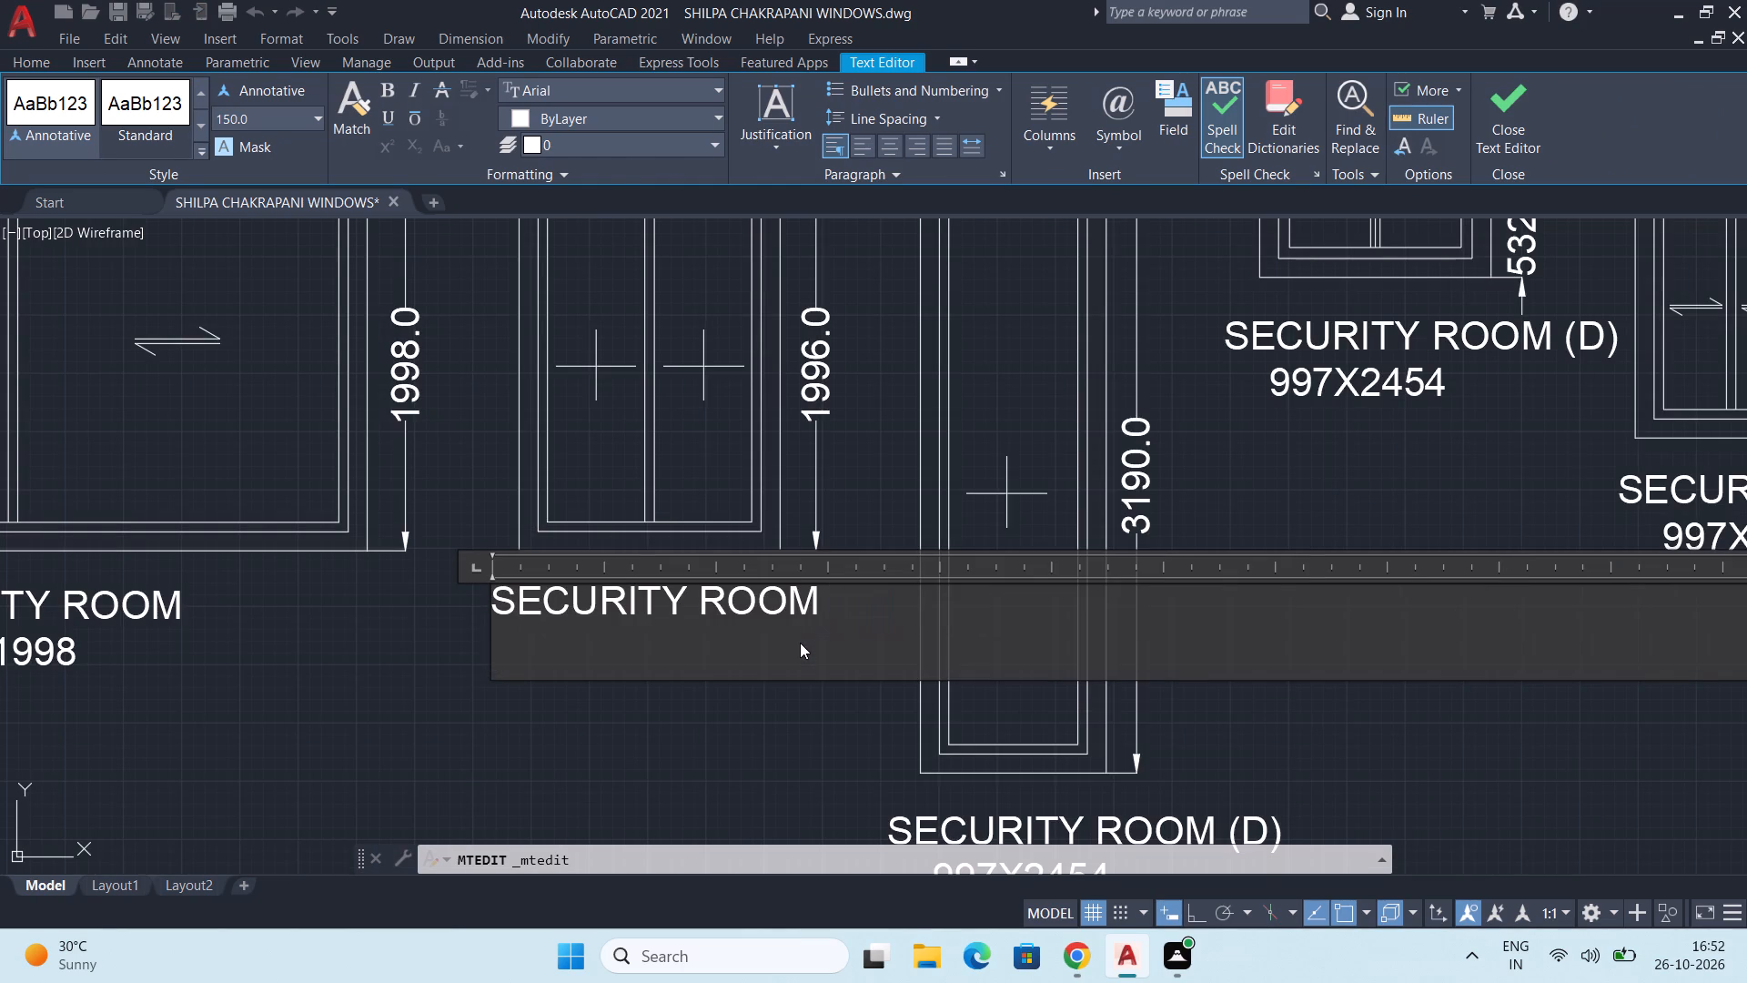
scroll(800, 643, "down", 1)
type("1400")
key("x")
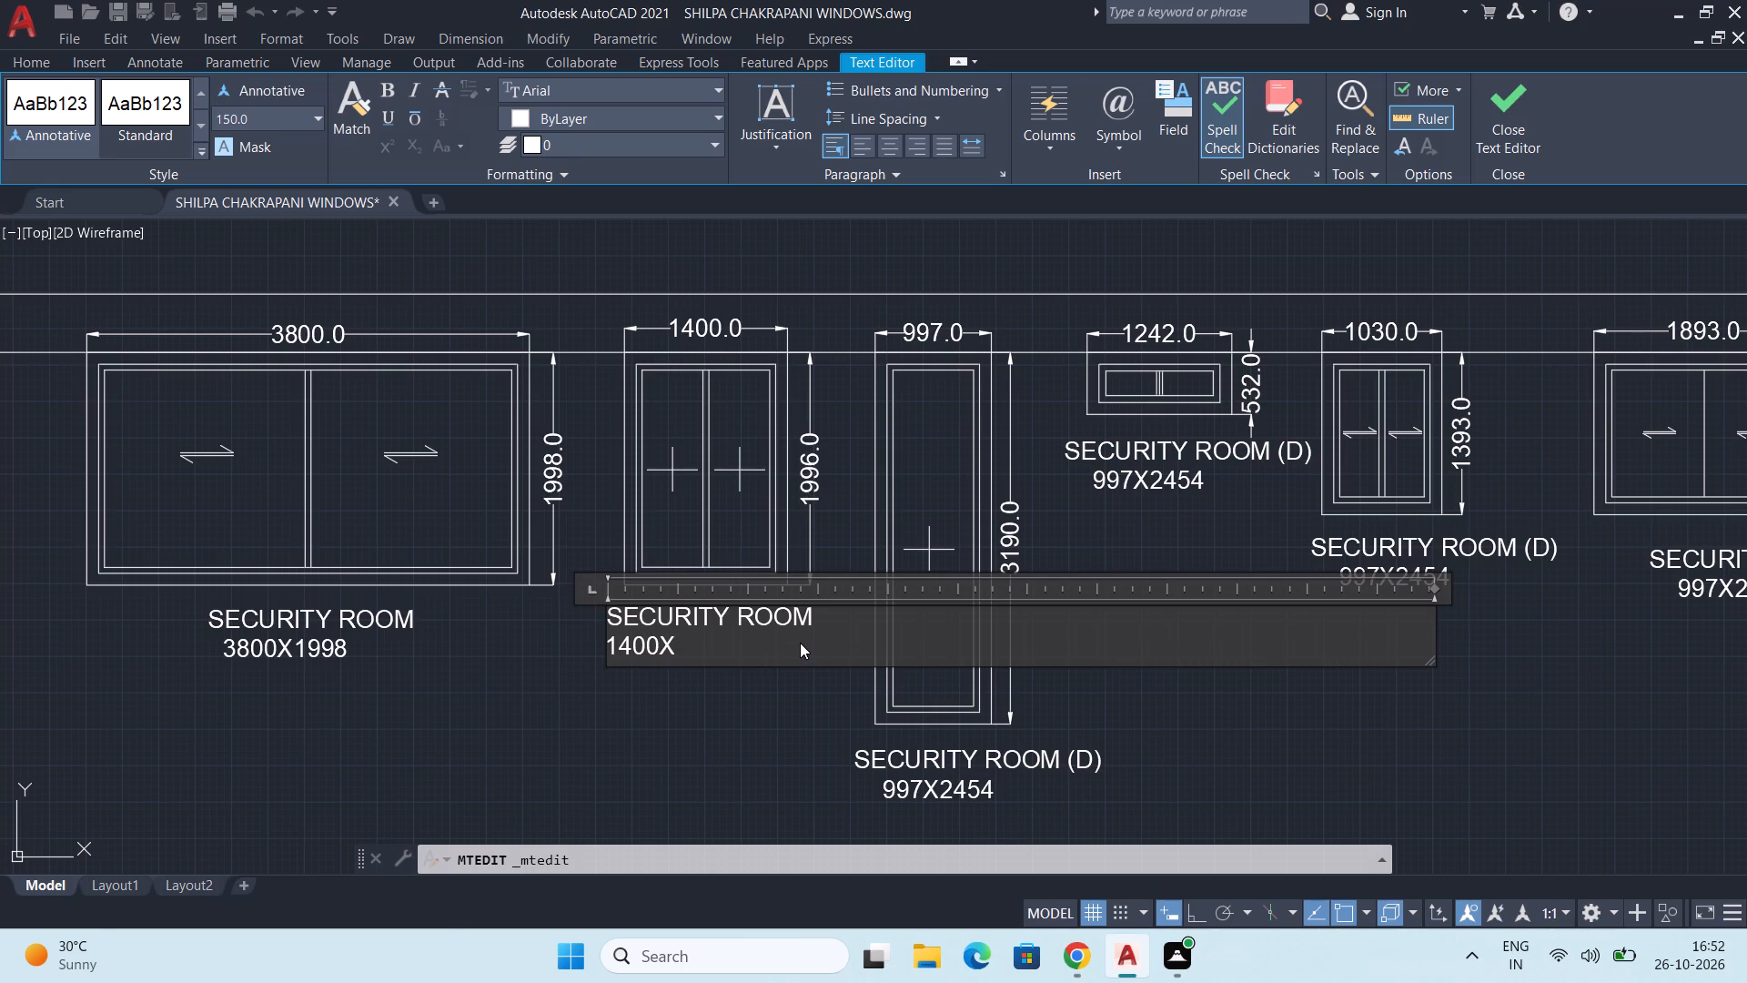
type("199")
key("6")
left_click(512, 712)
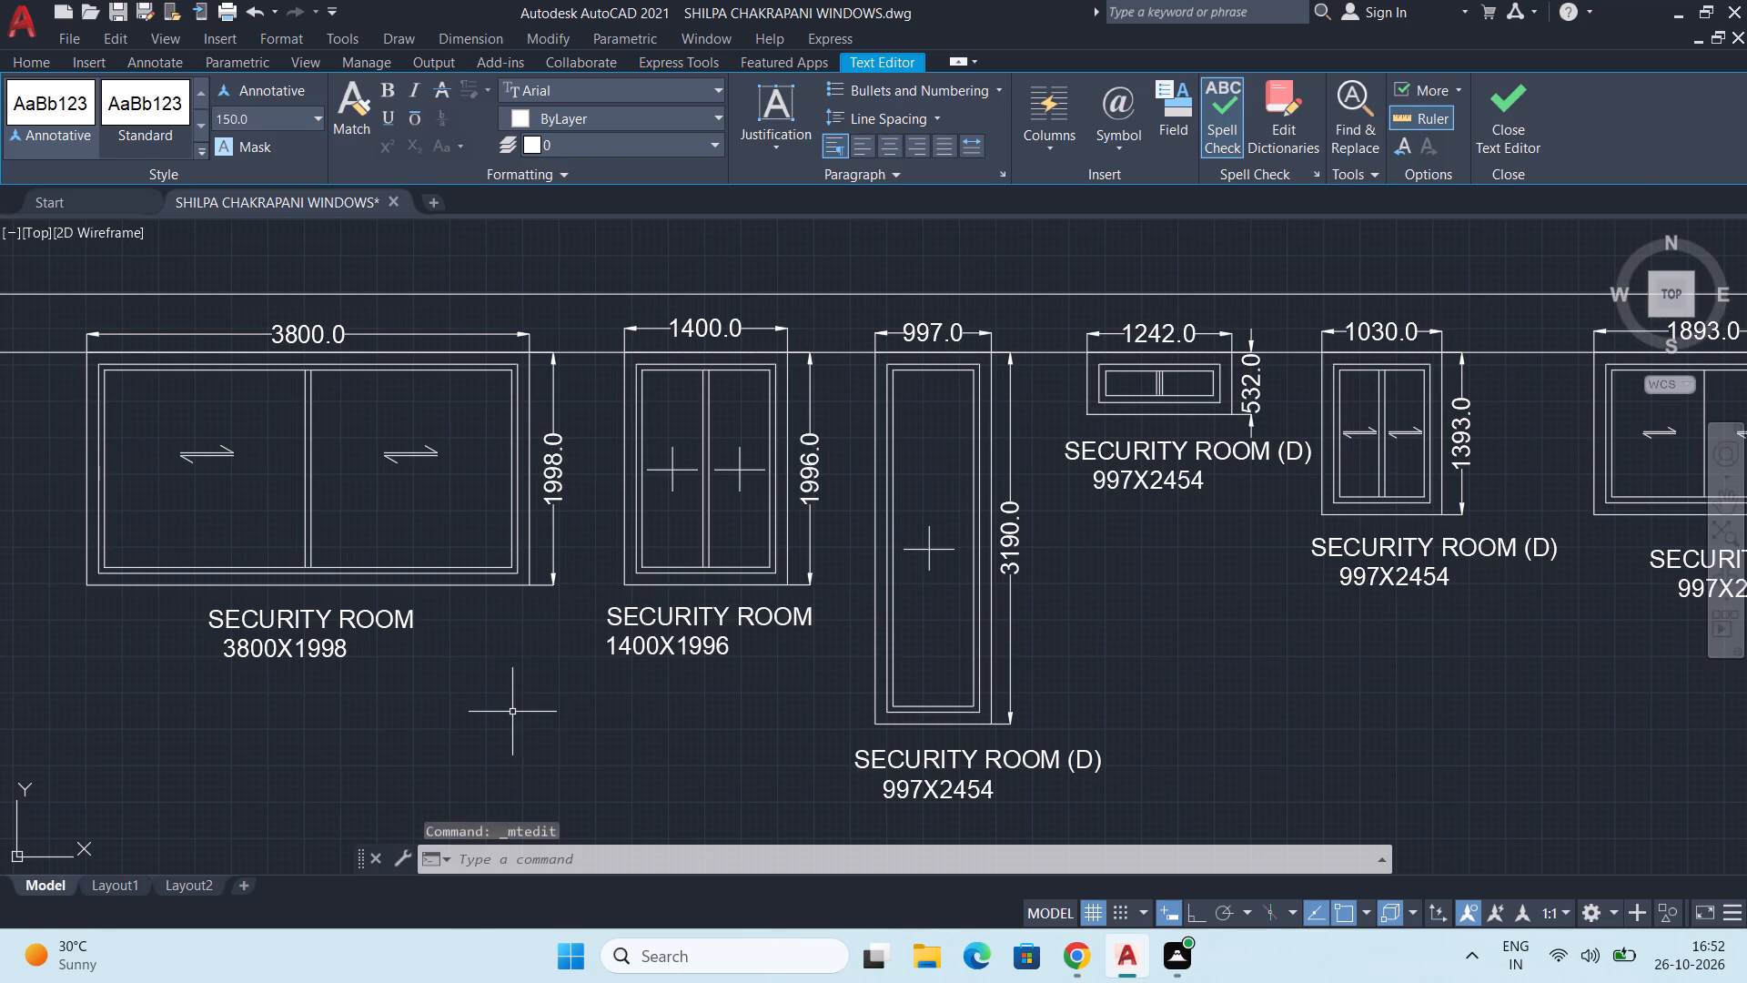
Indent the 1400X1996 size line in the 1400-wide window's label by four spaces and finish the text edit.
double_click(685, 653)
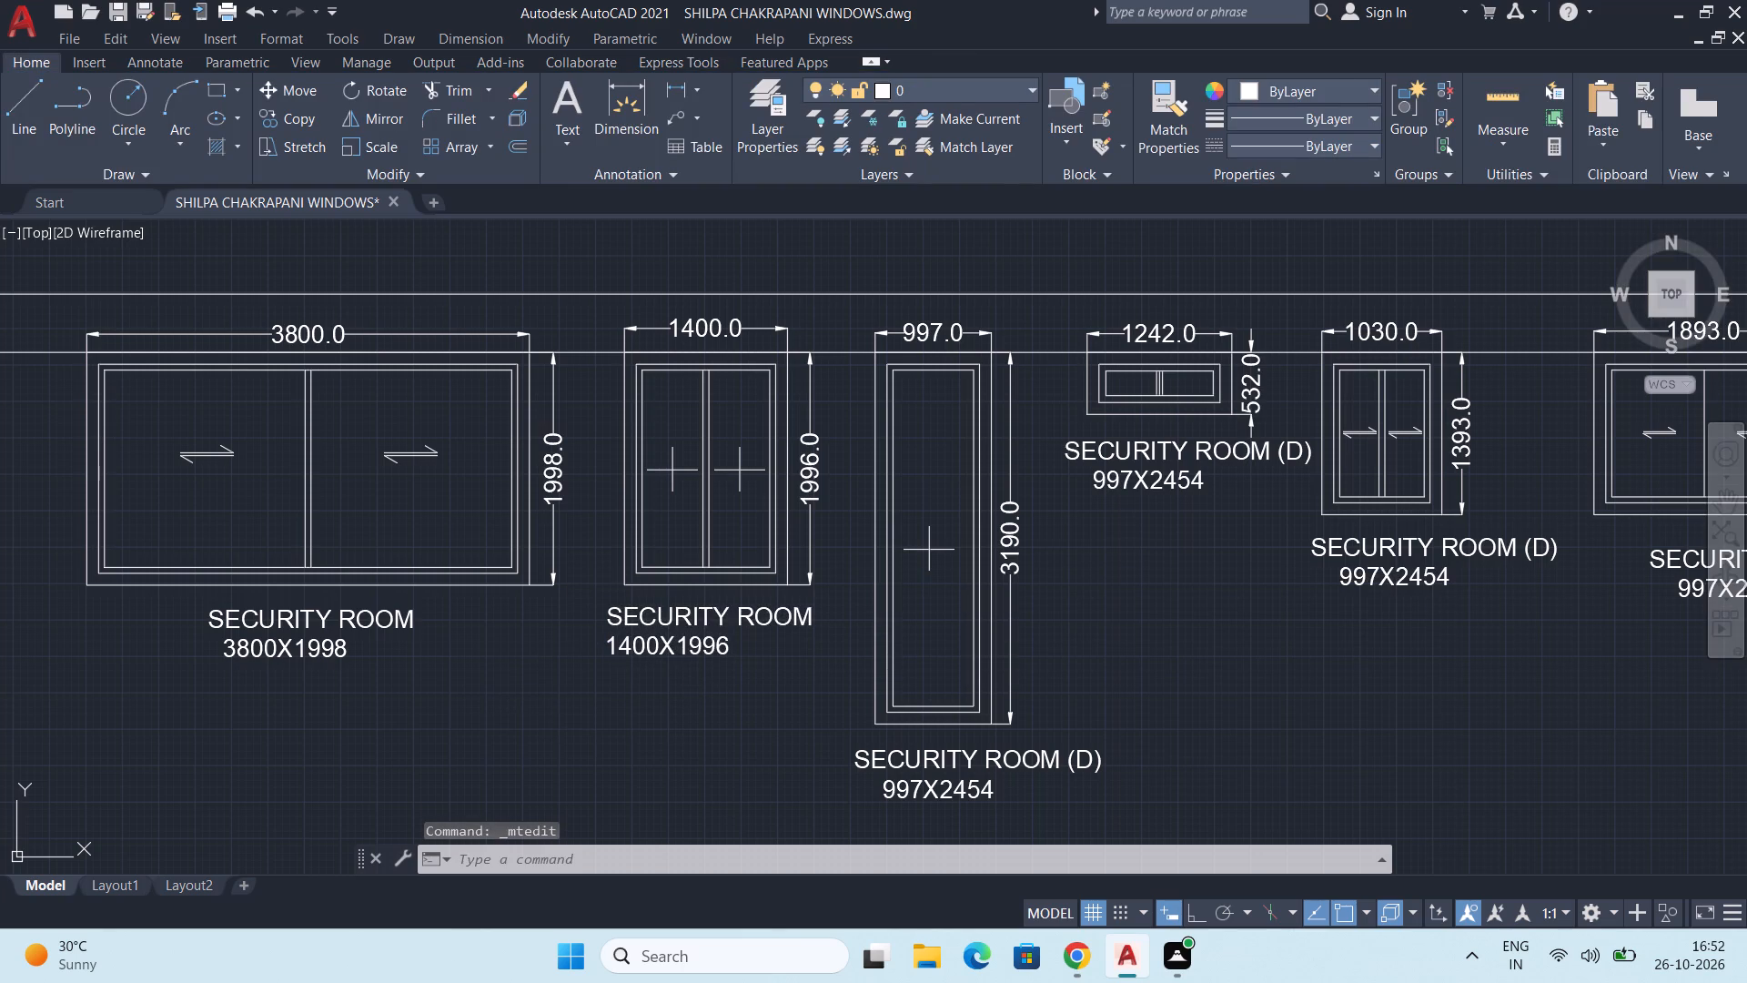
left_click(608, 643)
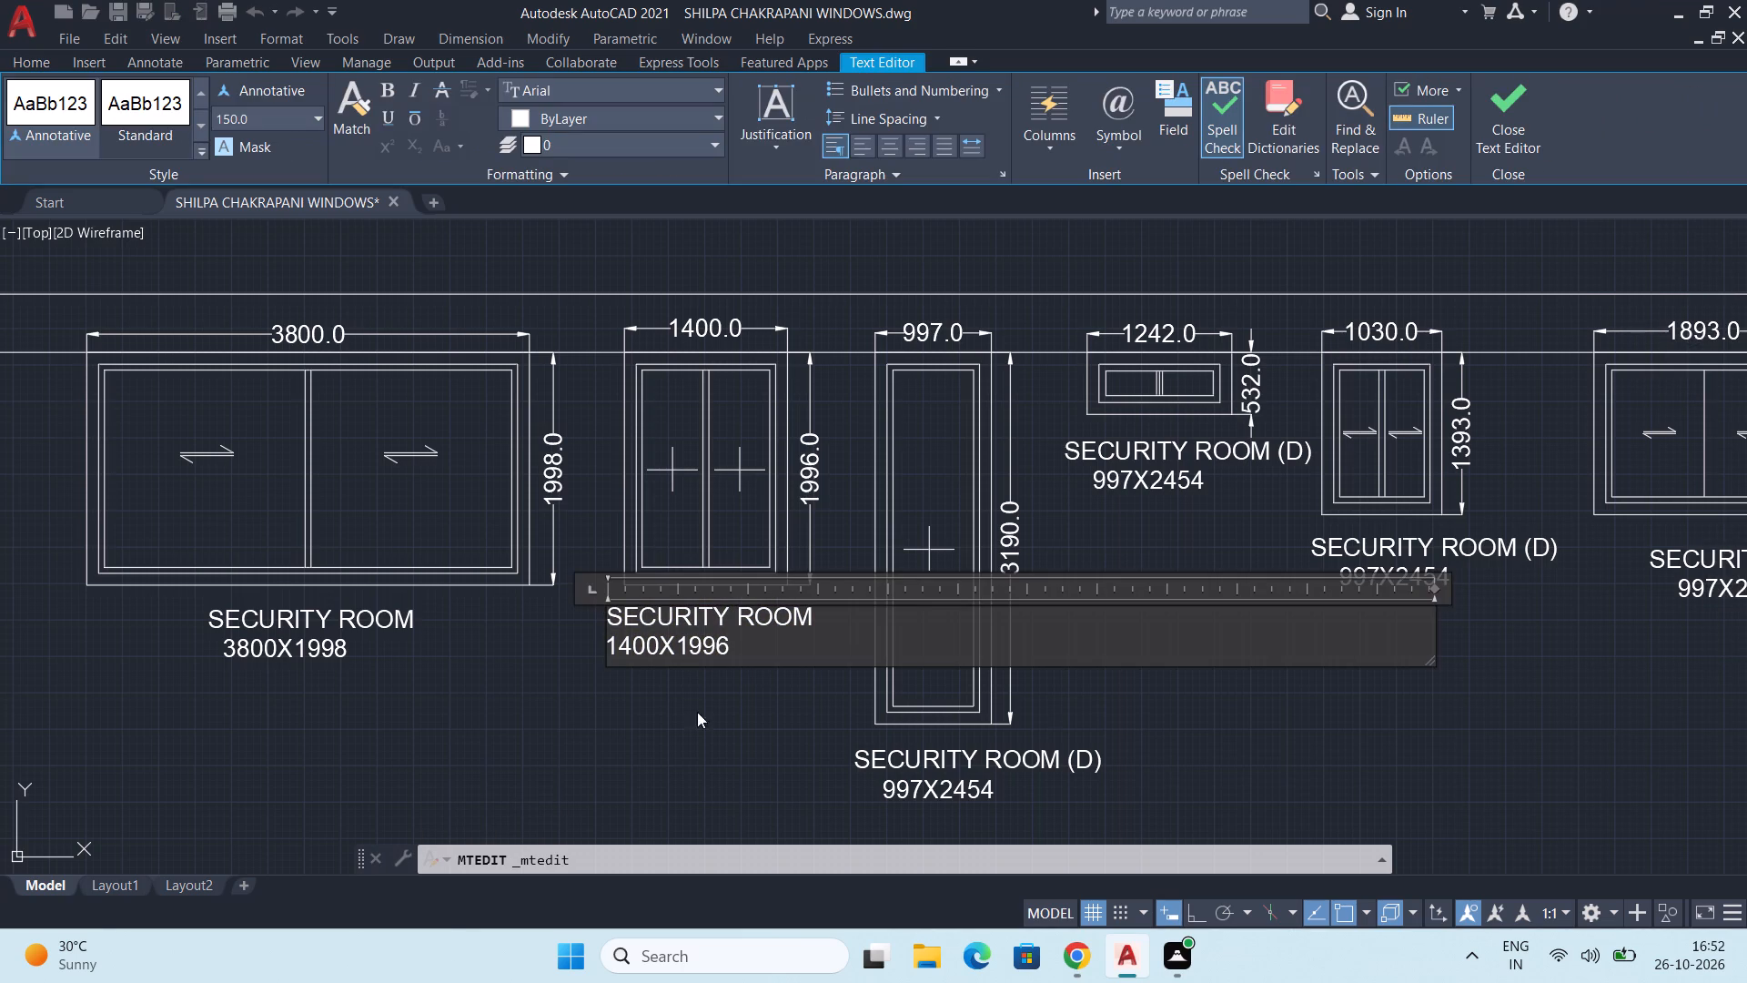
key("space")
key("space")
key("space")
key("space")
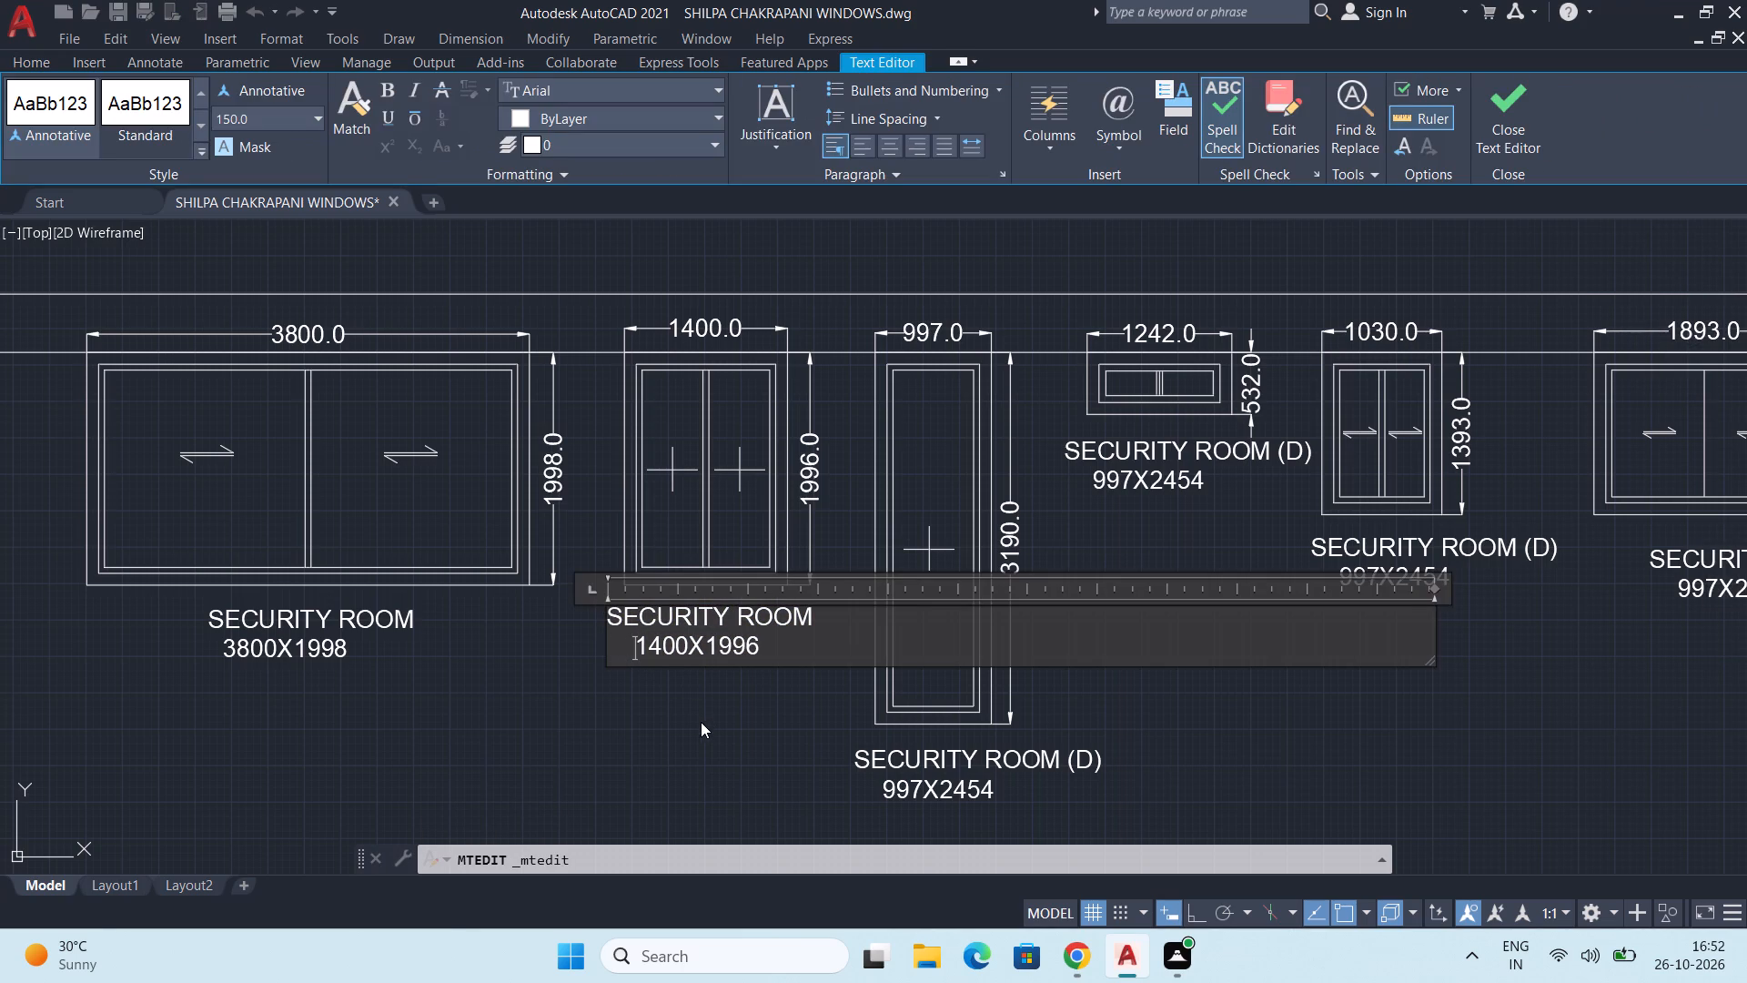
left_click(659, 754)
Delete the size line and the (D) from the label beneath the 997-wide window, keeping SECURITY ROOM.
scroll(671, 740, "down", 1)
middle_click_drag(750, 704, 498, 583)
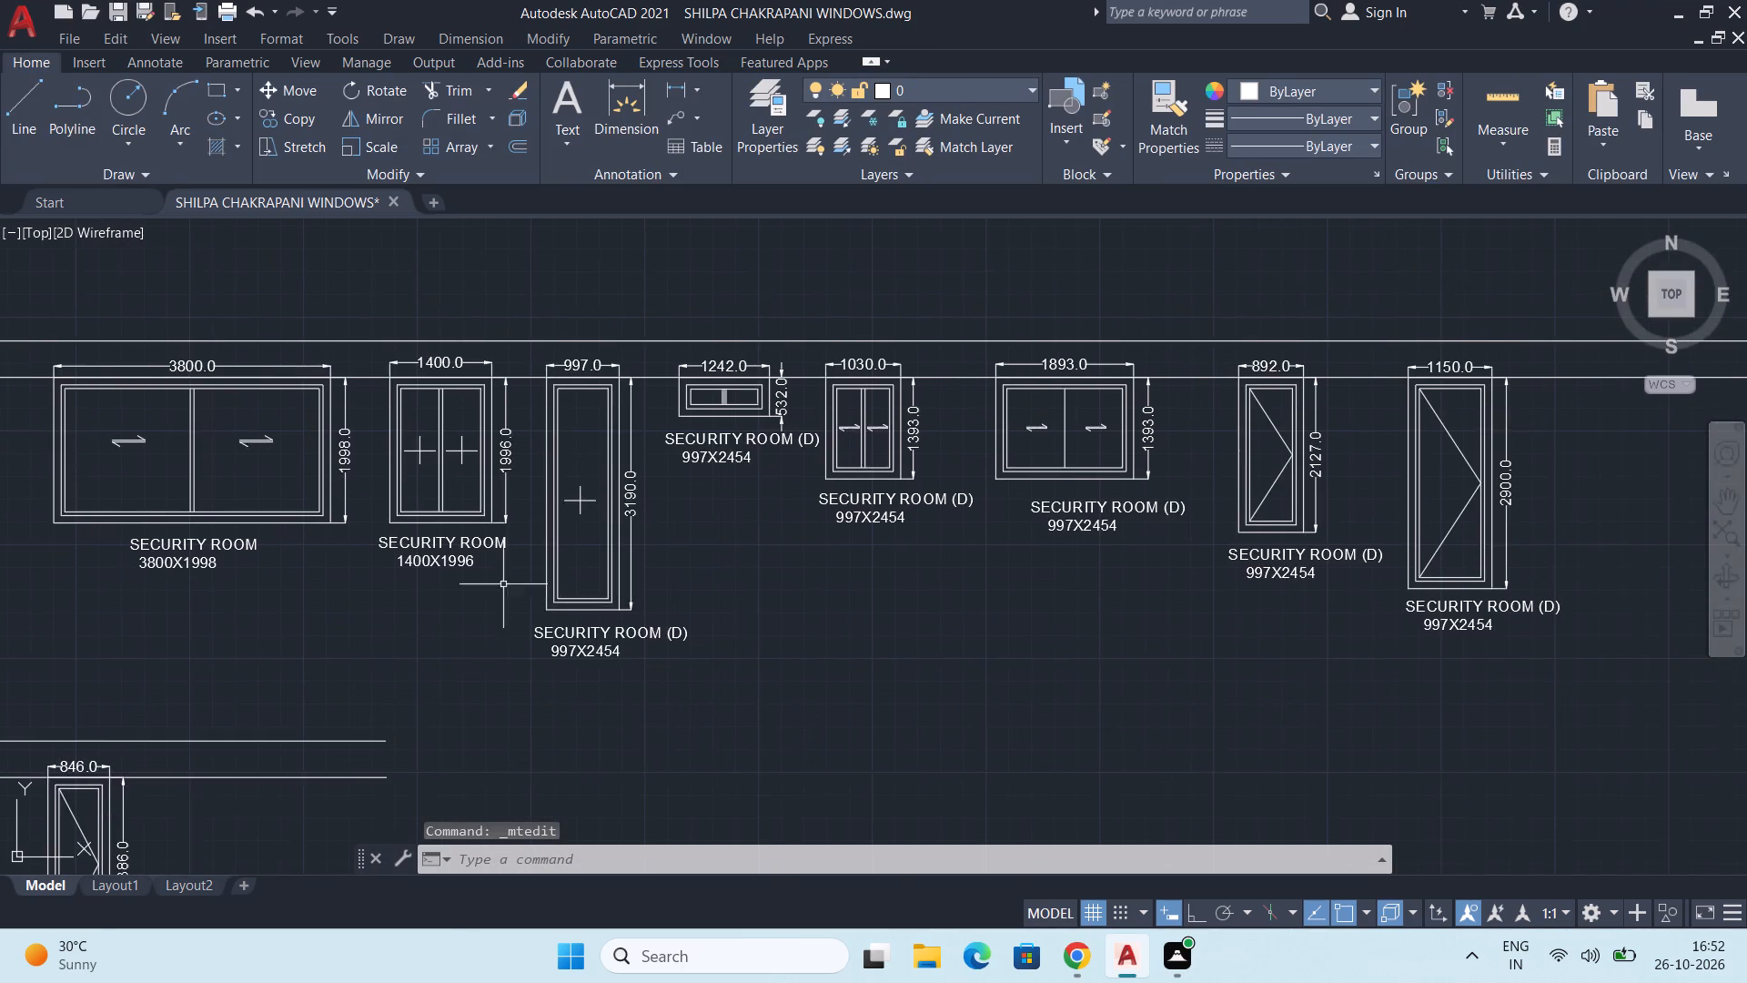
scroll(586, 613, "up", 1)
middle_click_drag(593, 673, 514, 604)
double_click(542, 604)
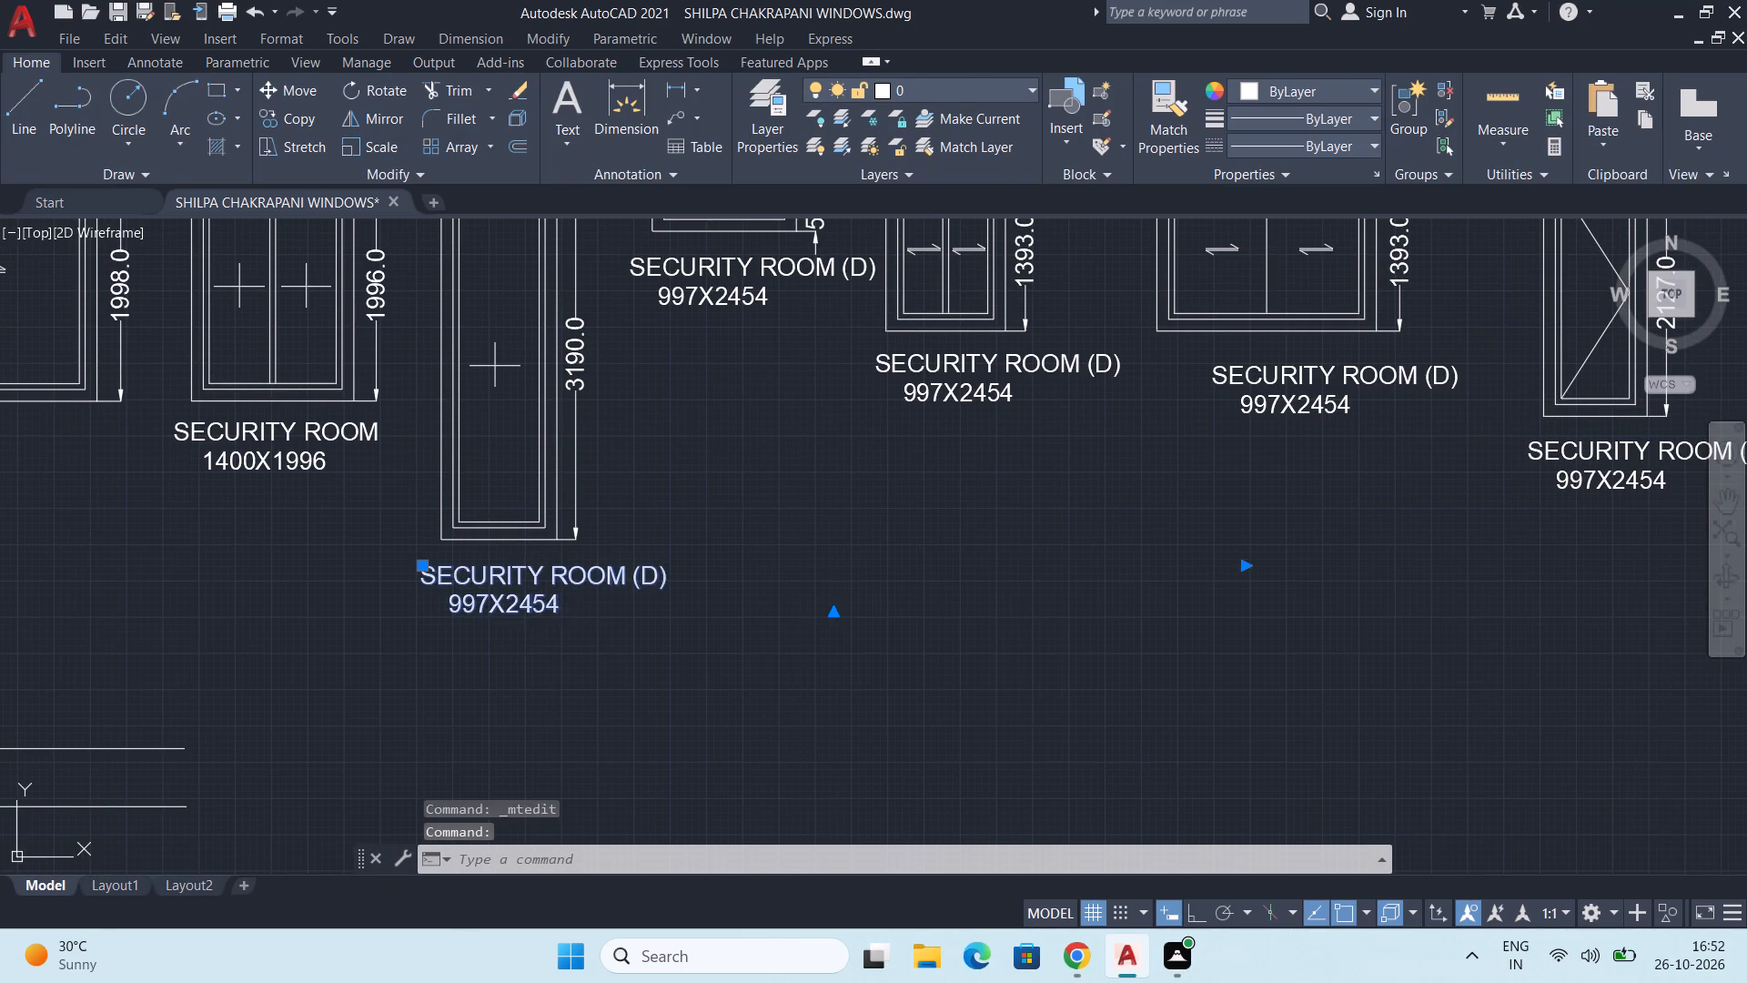
left_click_drag(580, 606, 376, 609)
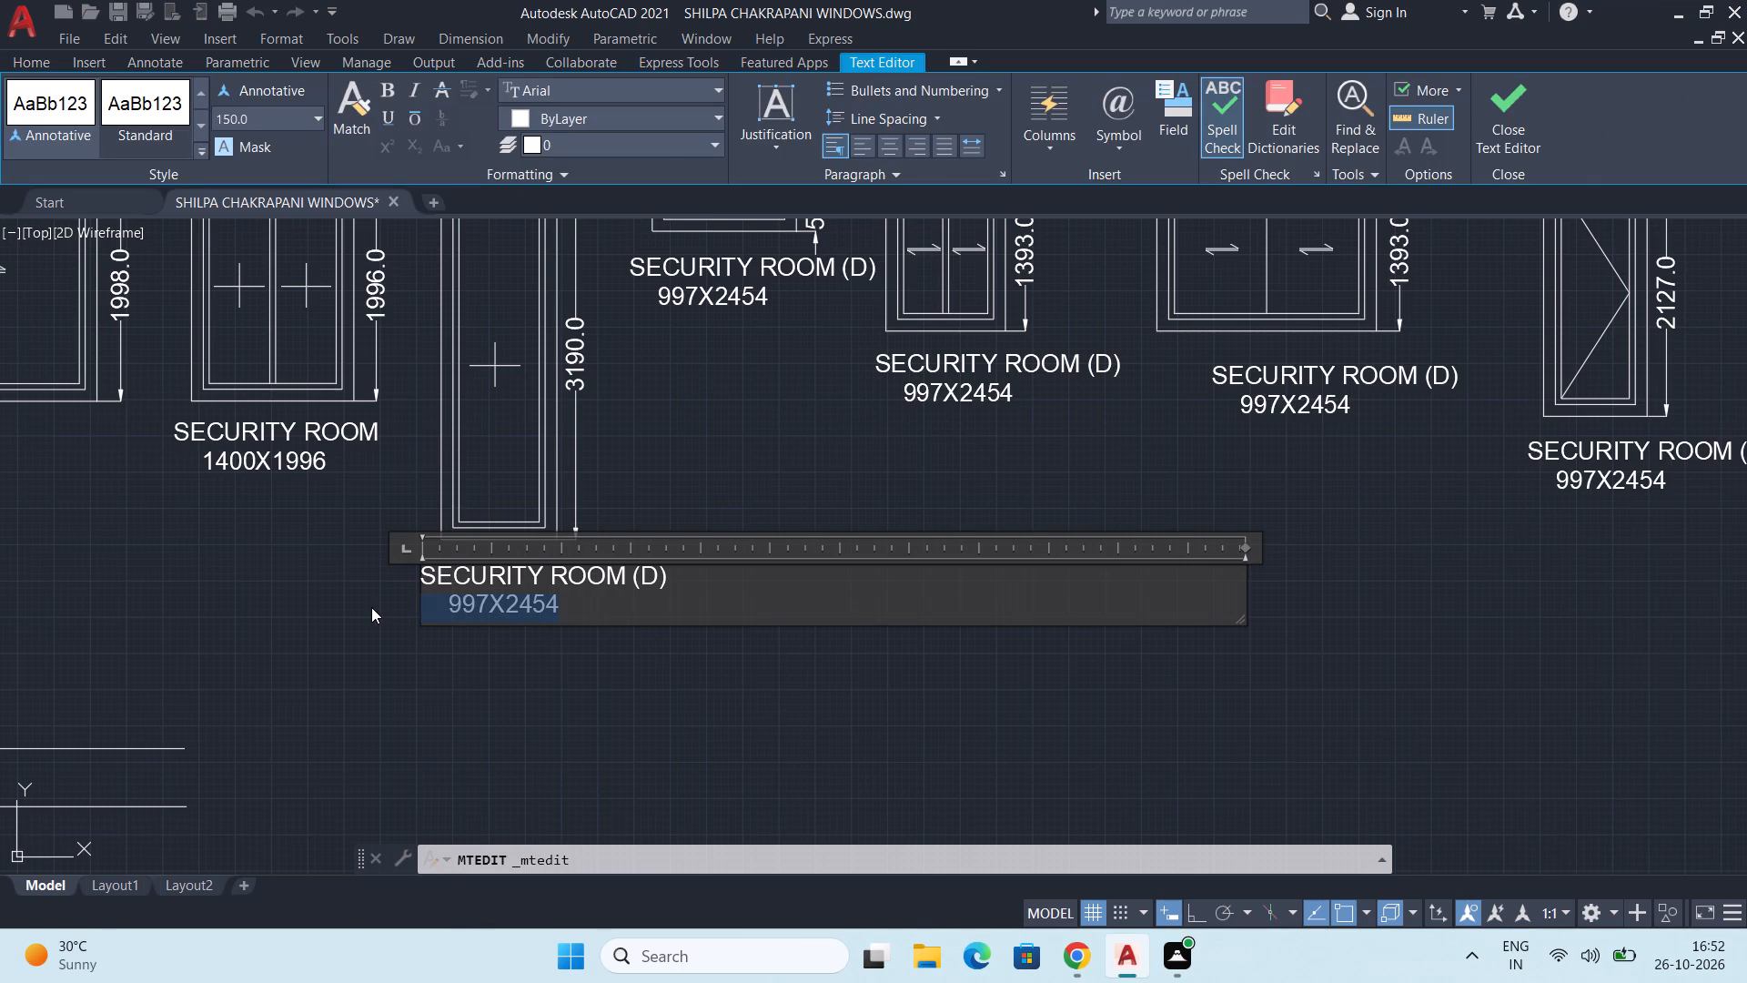
key("BackSpace")
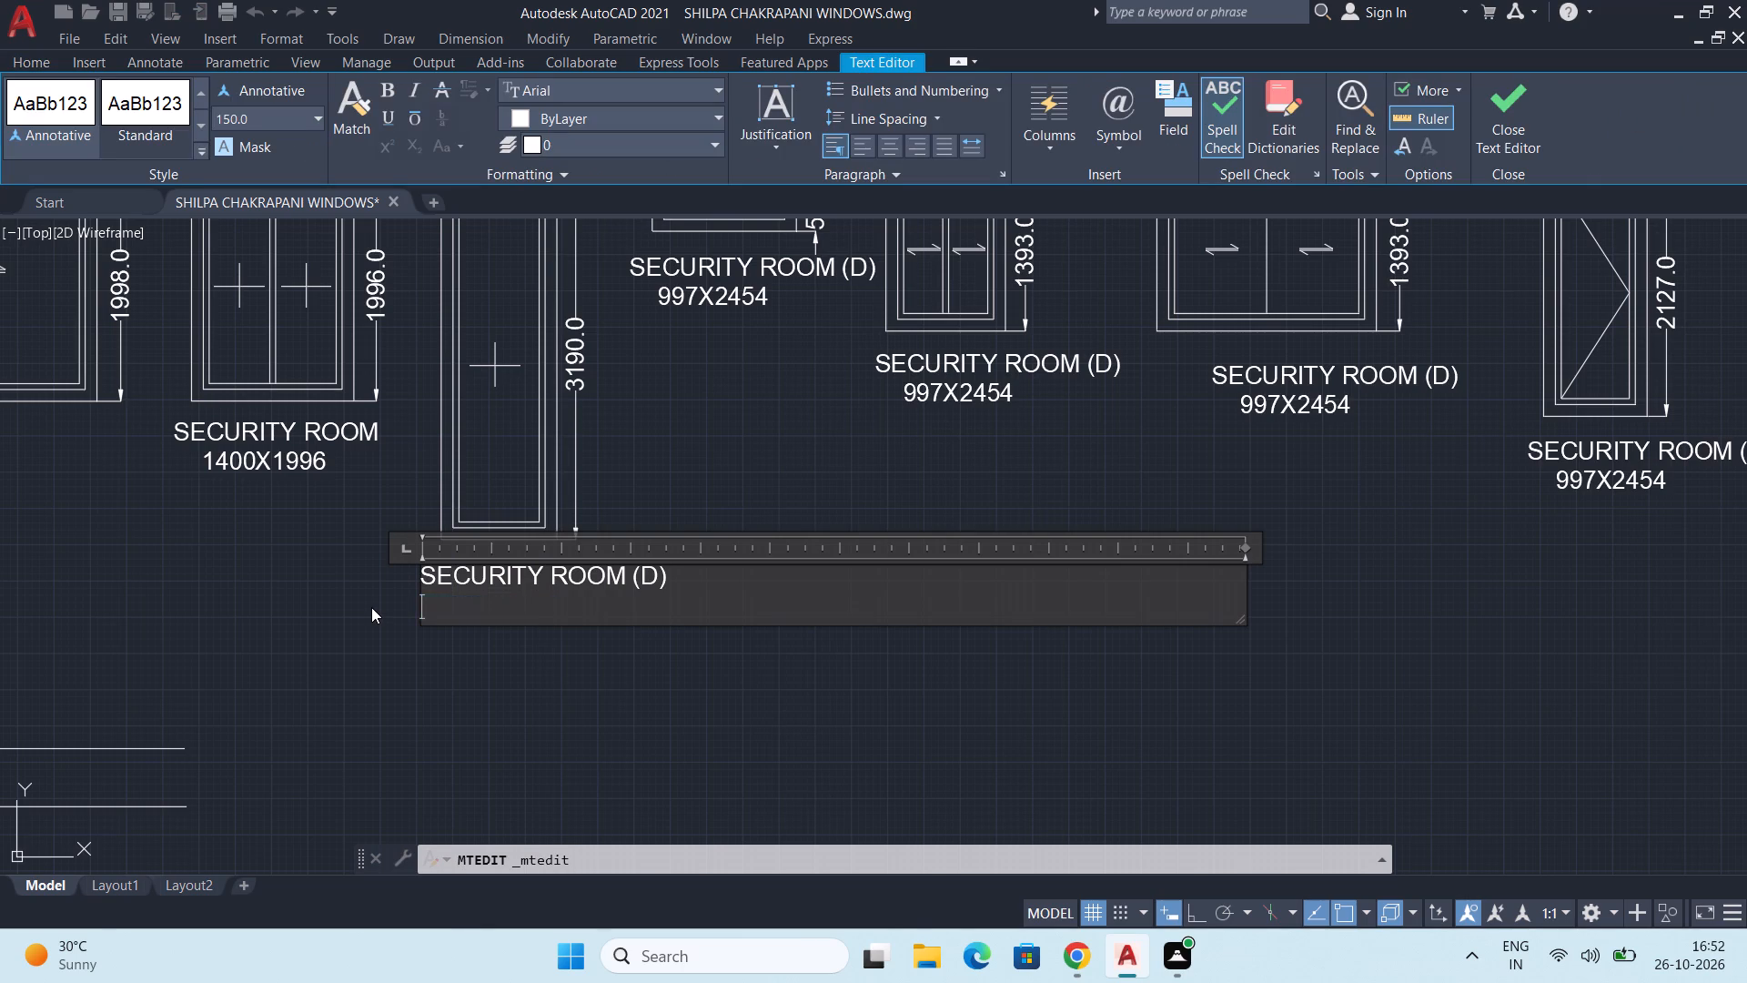
key("BackSpace")
key("BackSpace")
key("BackSpace")
key("BackSpace")
Add the size line 997X3190, indented by four spaces, to the 997-wide window's label and finish the text edit.
key("Return")
middle_click_drag(667, 675, 664, 758)
type("997")
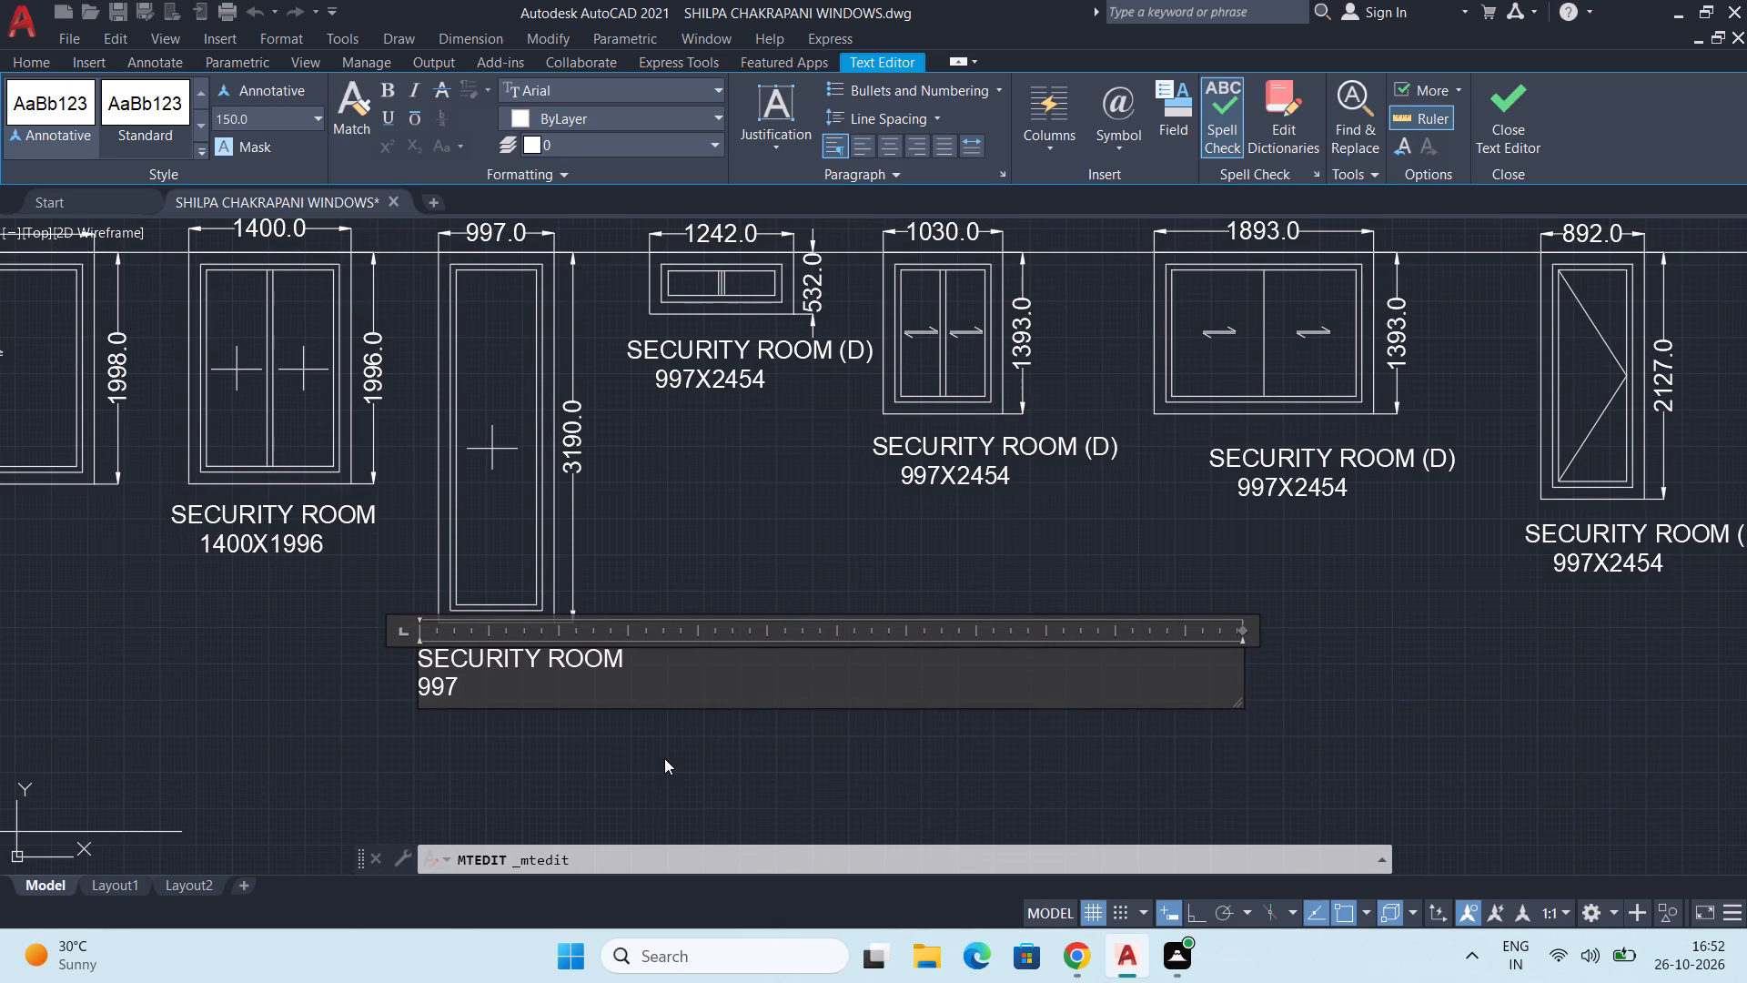
key("x")
type("3190")
scroll(577, 747, "up", 2)
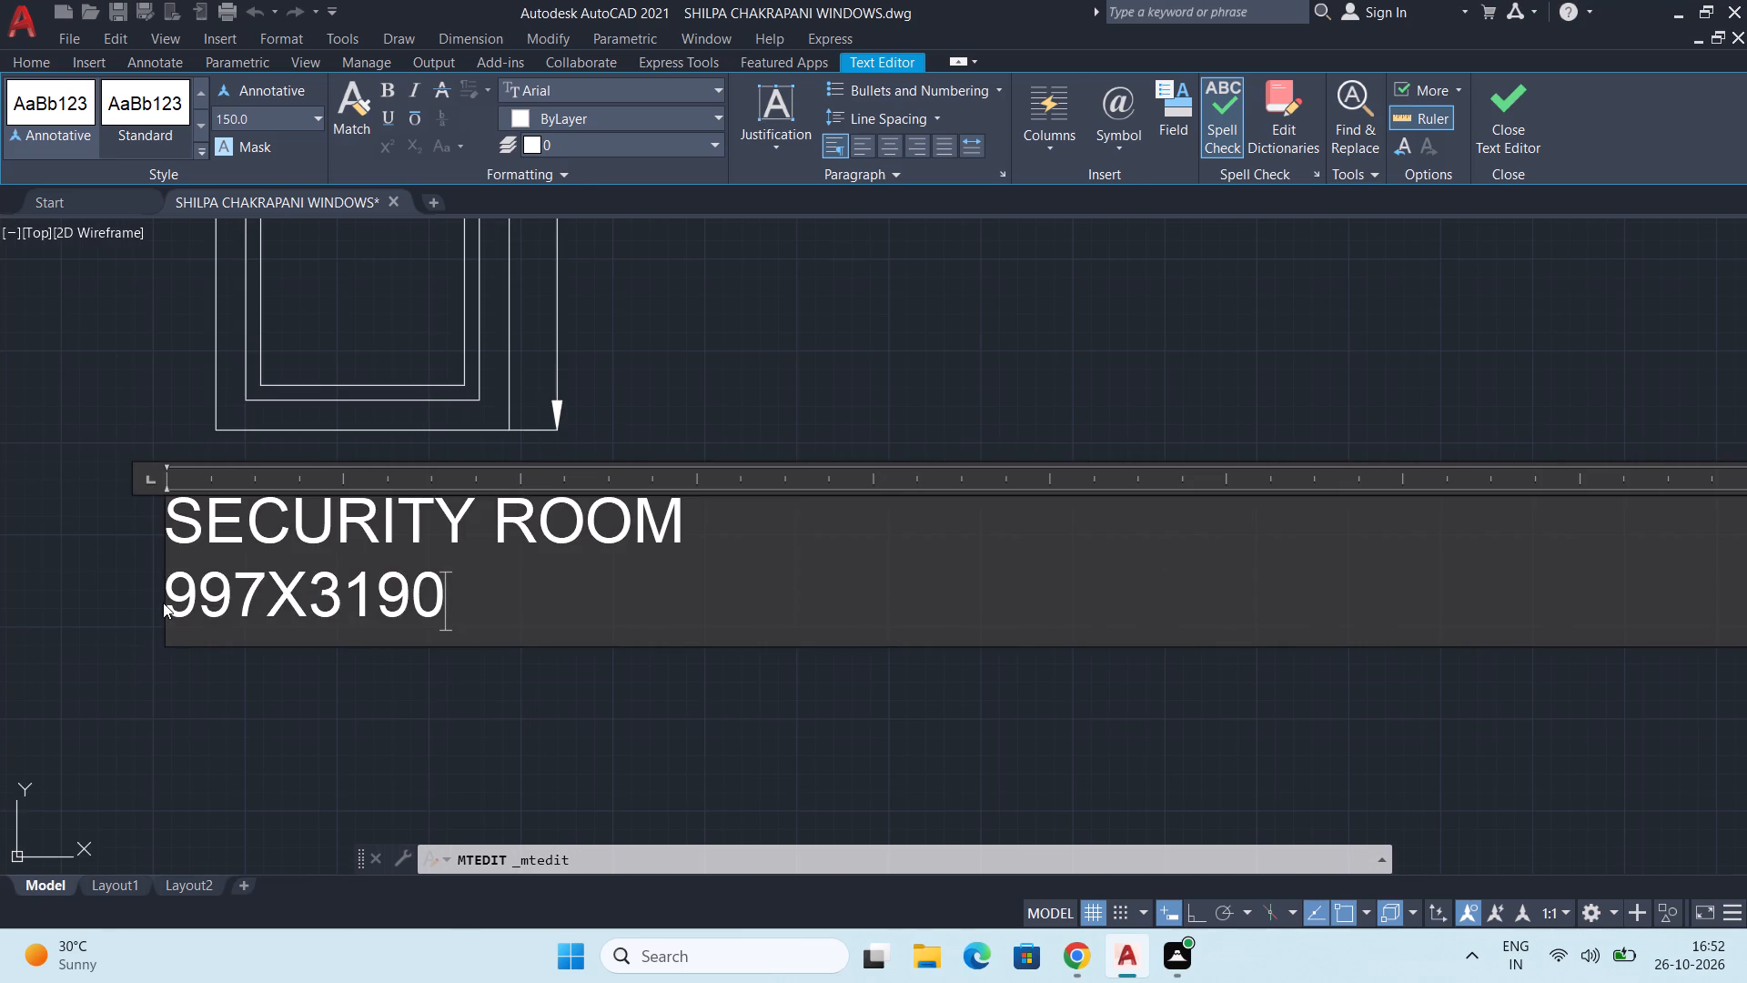
left_click(165, 593)
key("space")
key("space")
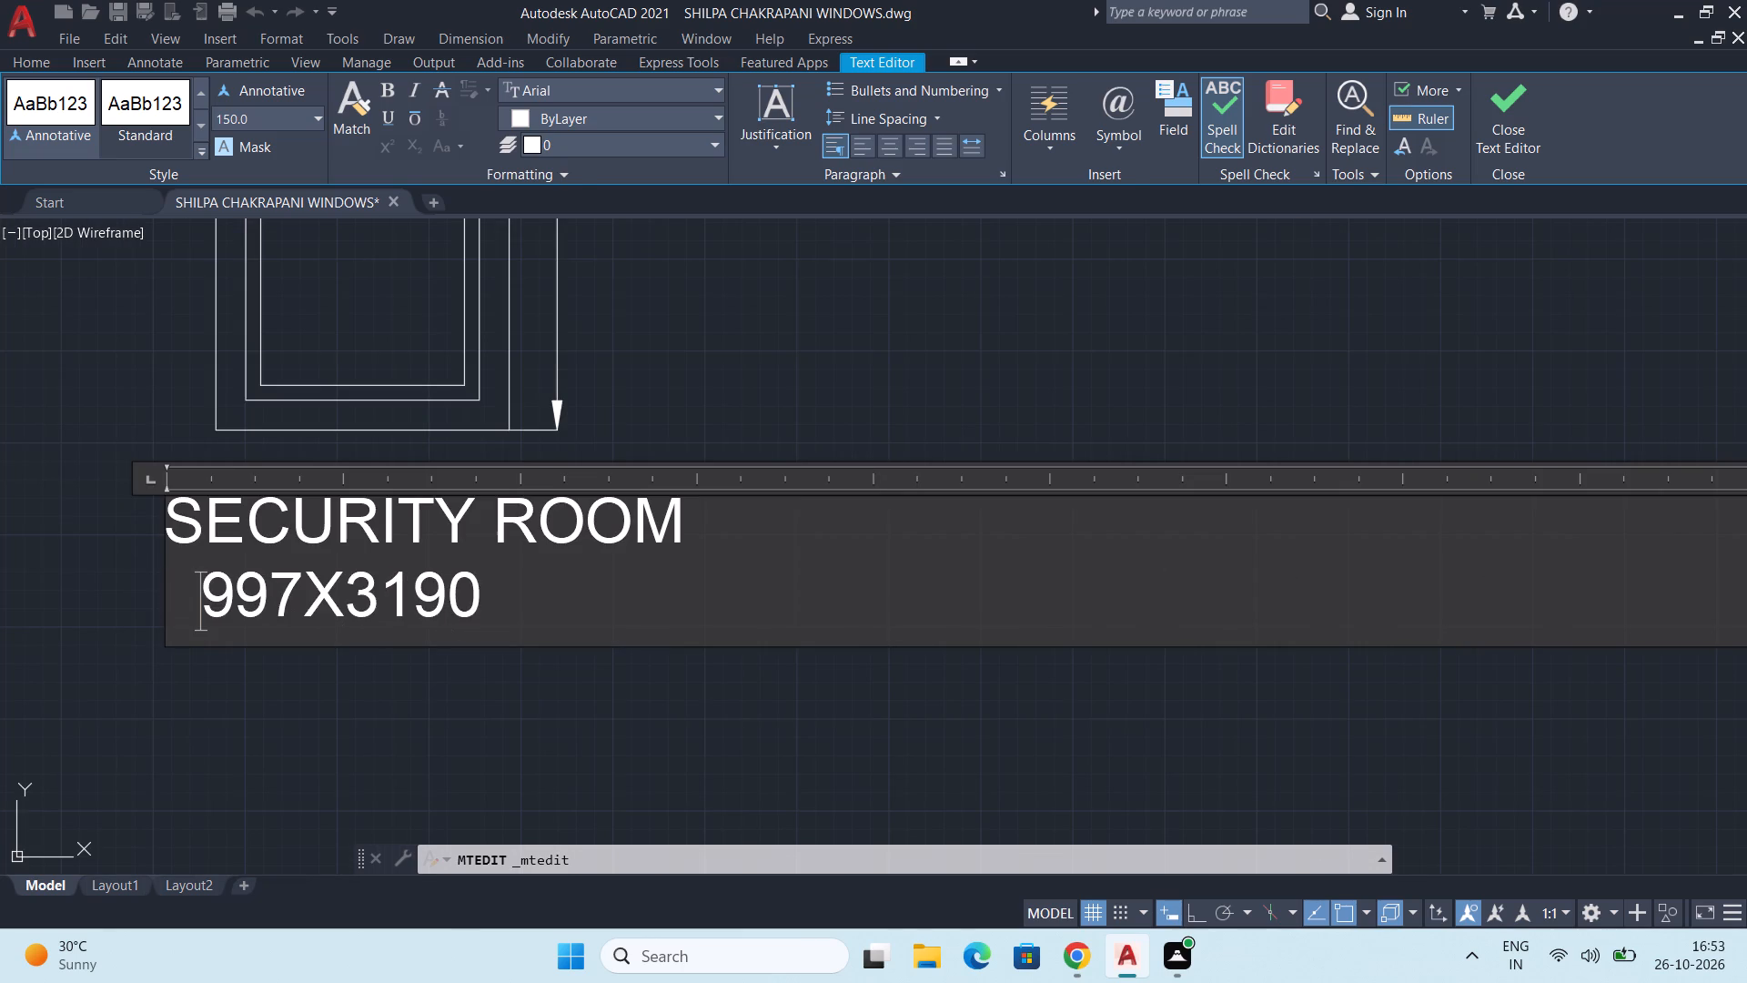
key("space")
key("space")
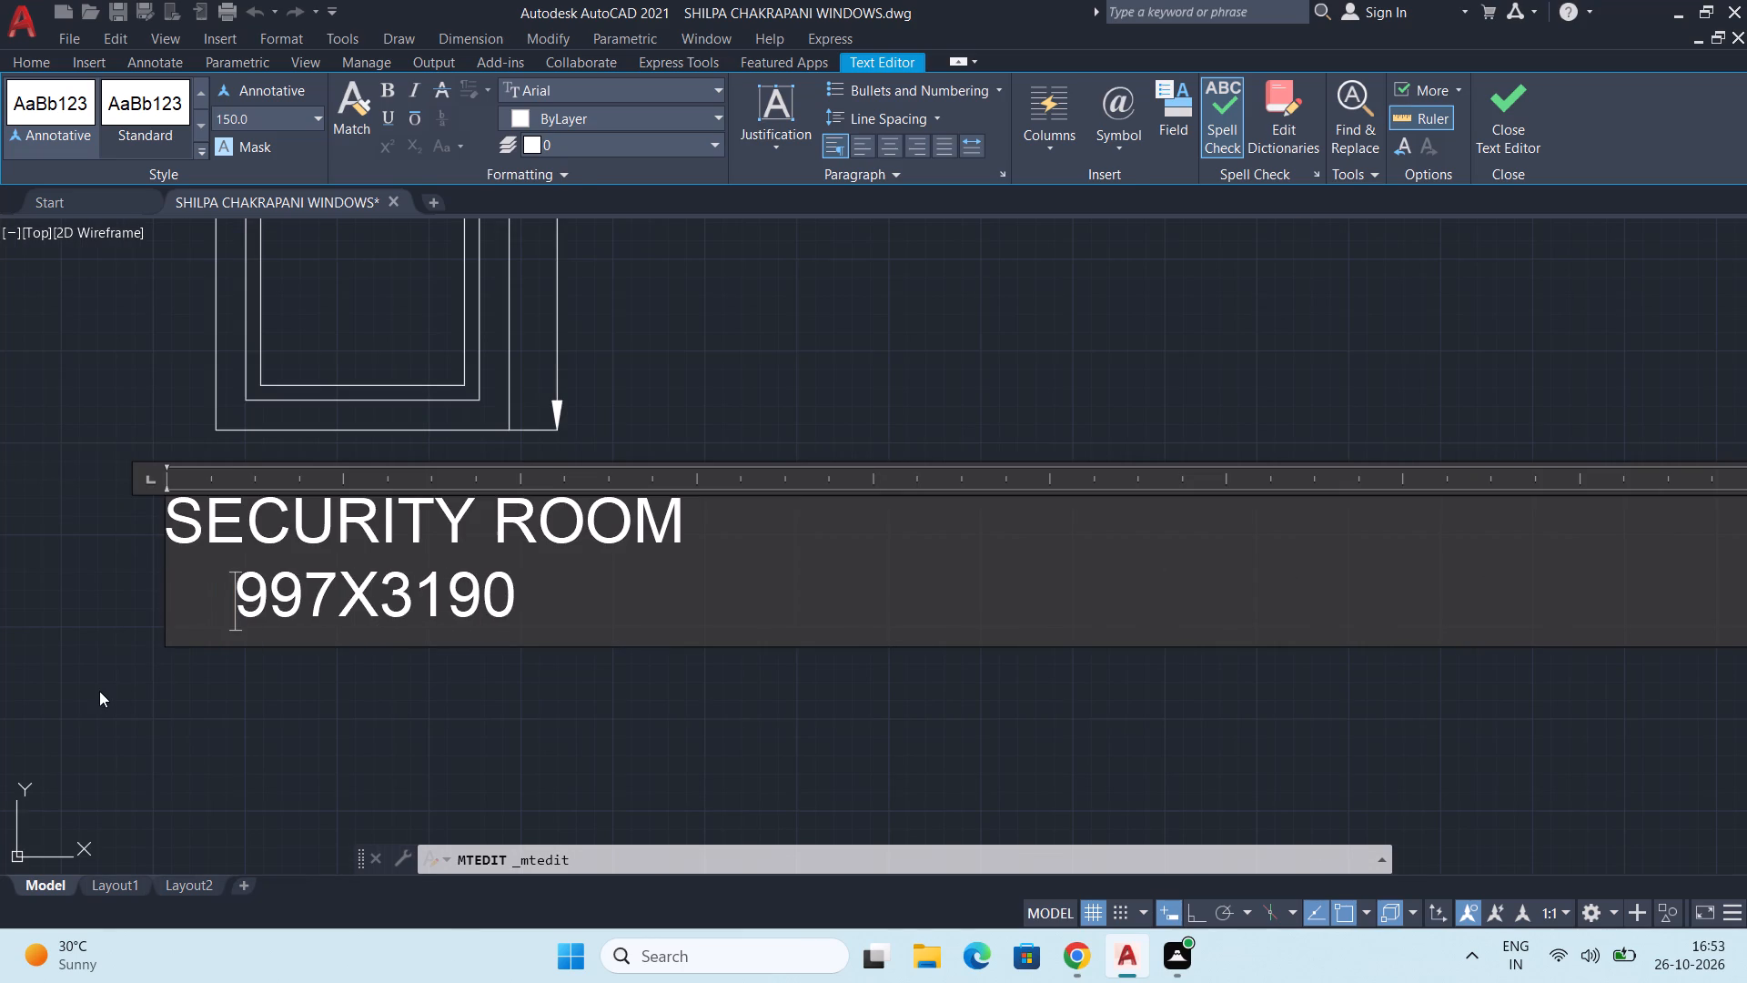
left_click(99, 691)
Delete the size line and the (D) from the label beneath the 1242-wide window, keeping SECURITY ROOM.
scroll(224, 575, "down", 2)
middle_click_drag(431, 581, 440, 656)
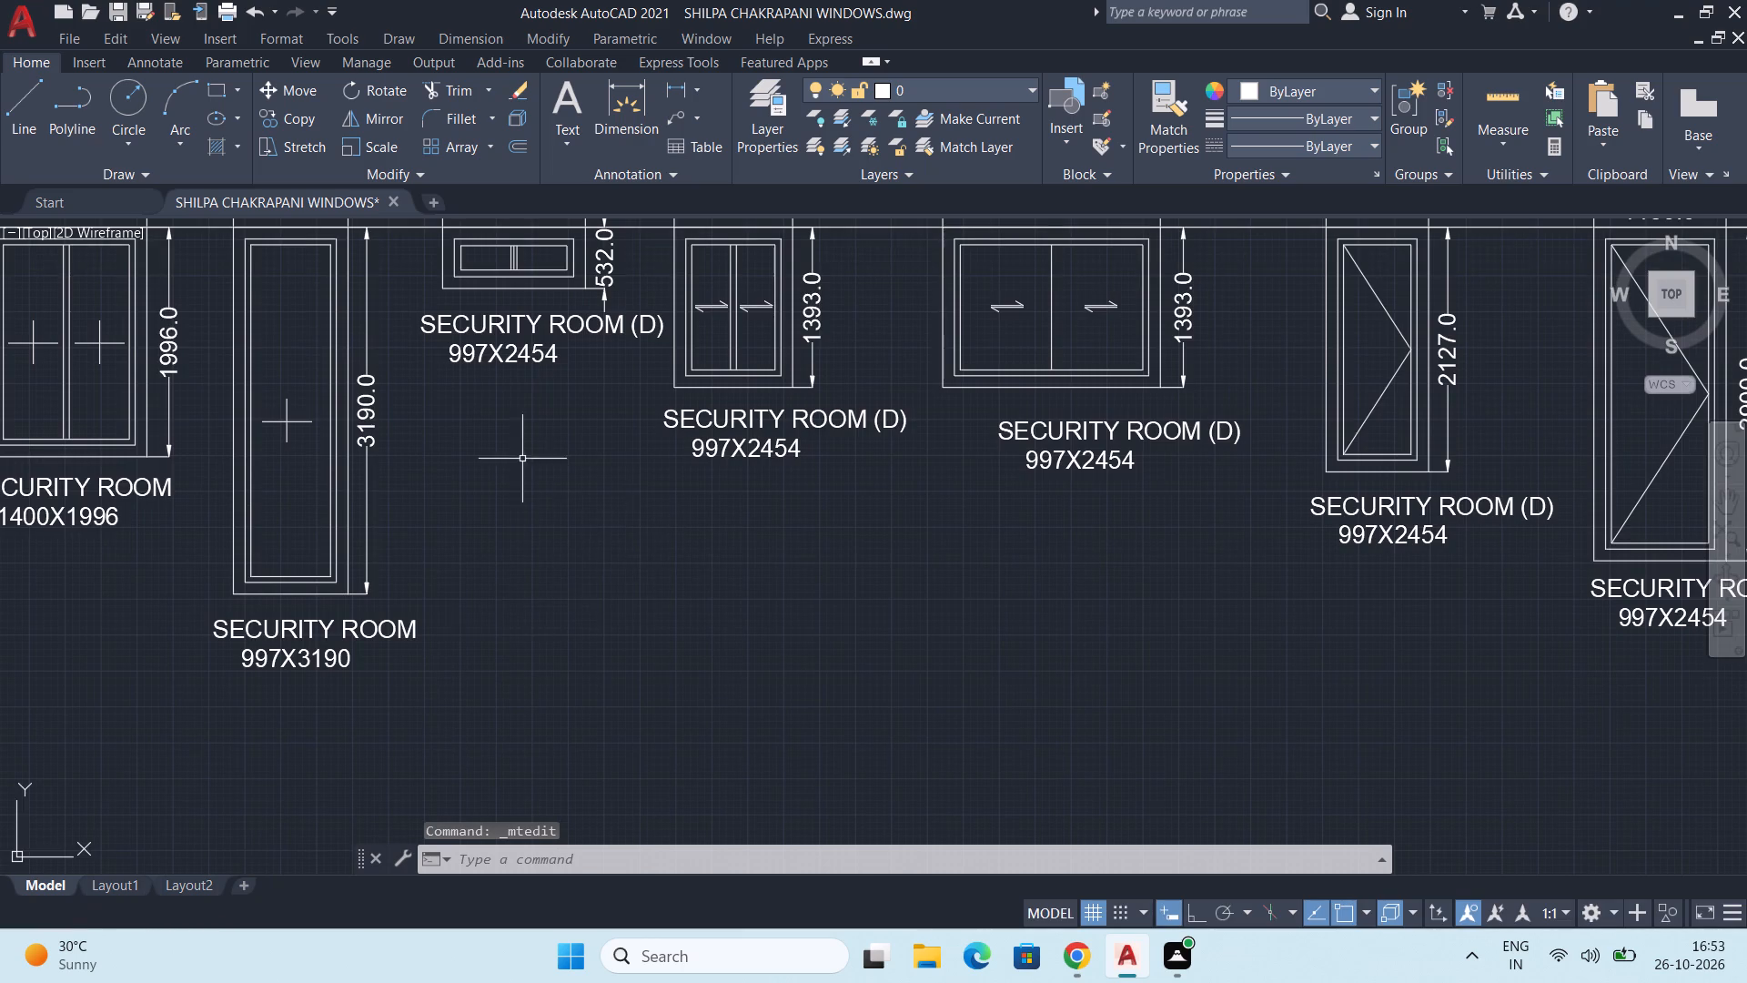
middle_click_drag(521, 460, 492, 686)
scroll(505, 598, "up", 1)
double_click(501, 569)
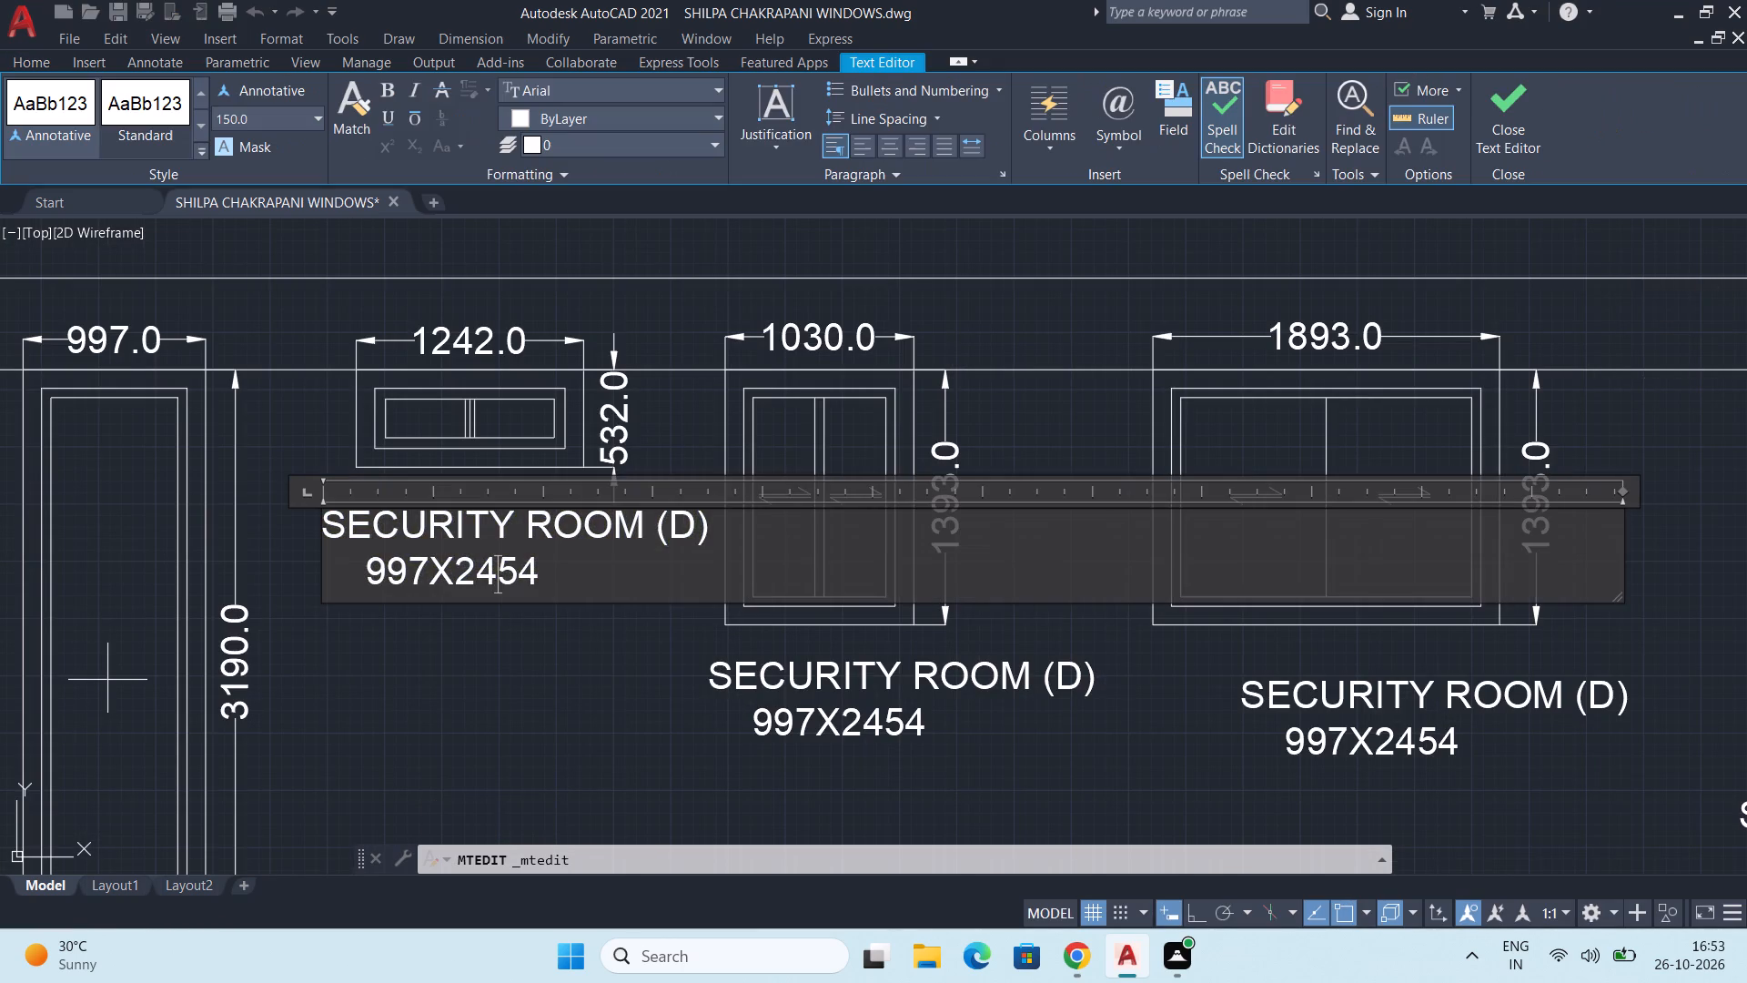
left_click_drag(596, 568, 337, 566)
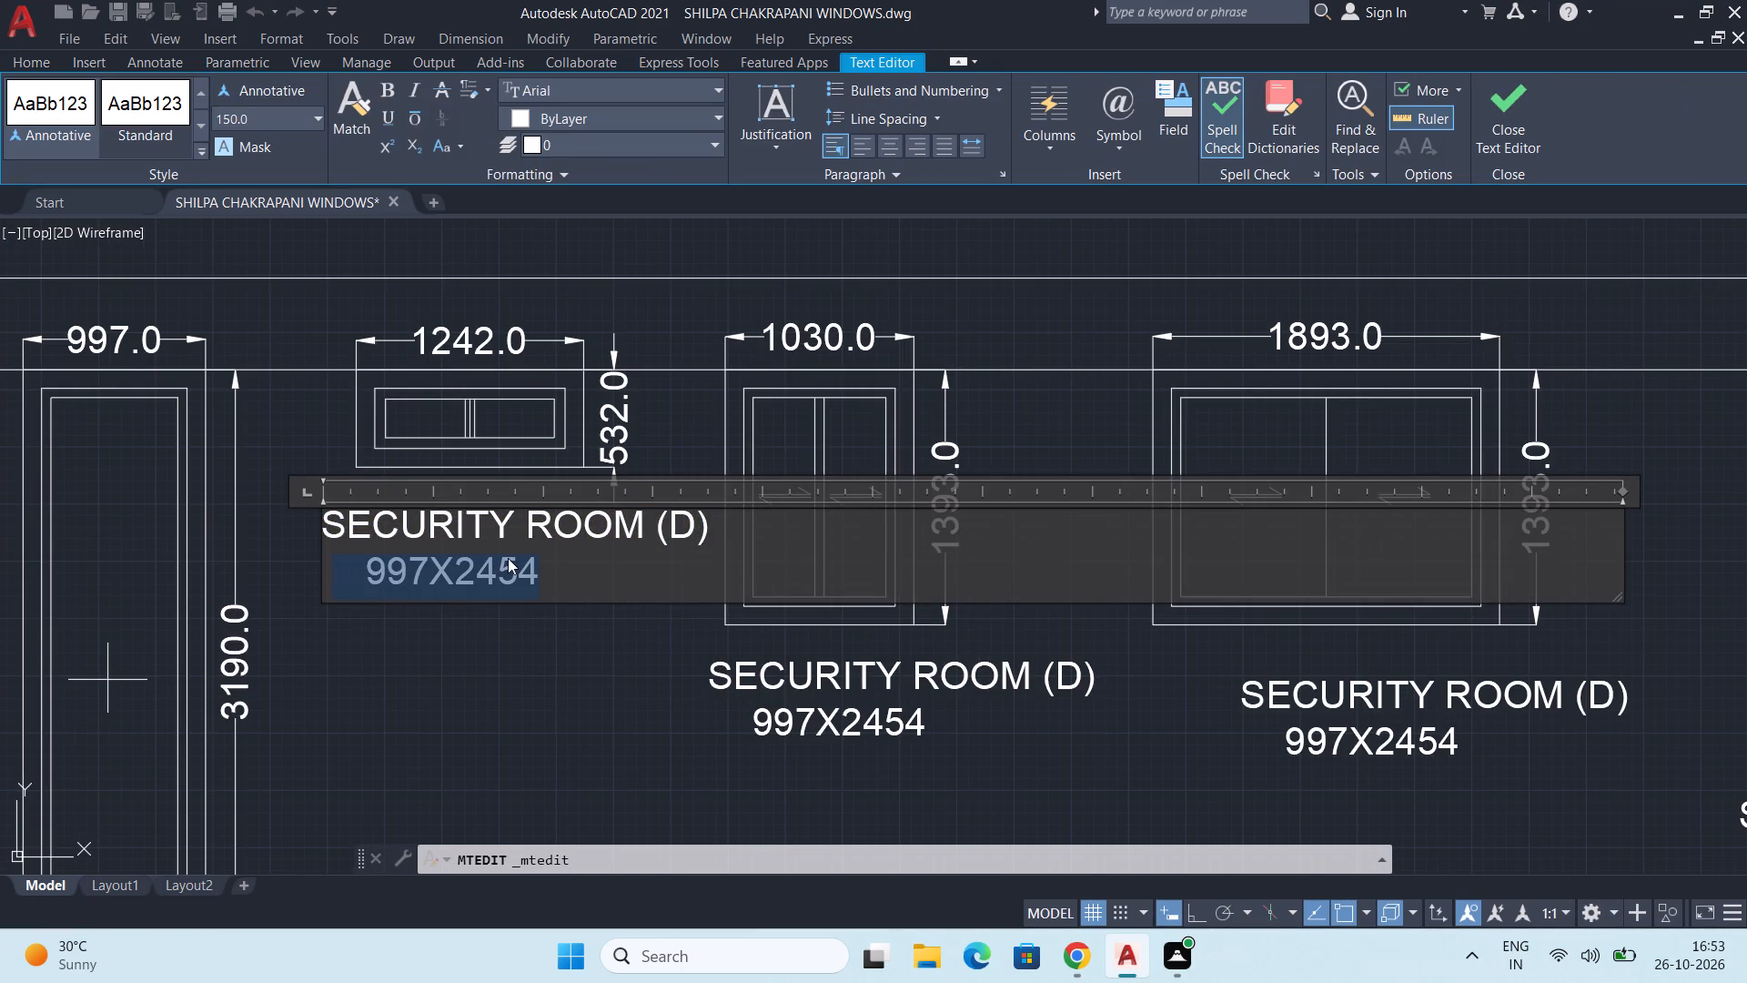
key("BackSpace")
key("BackSpace")
key("BackSpace")
key("BackSpace")
key("BackSpace")
key("BackSpace")
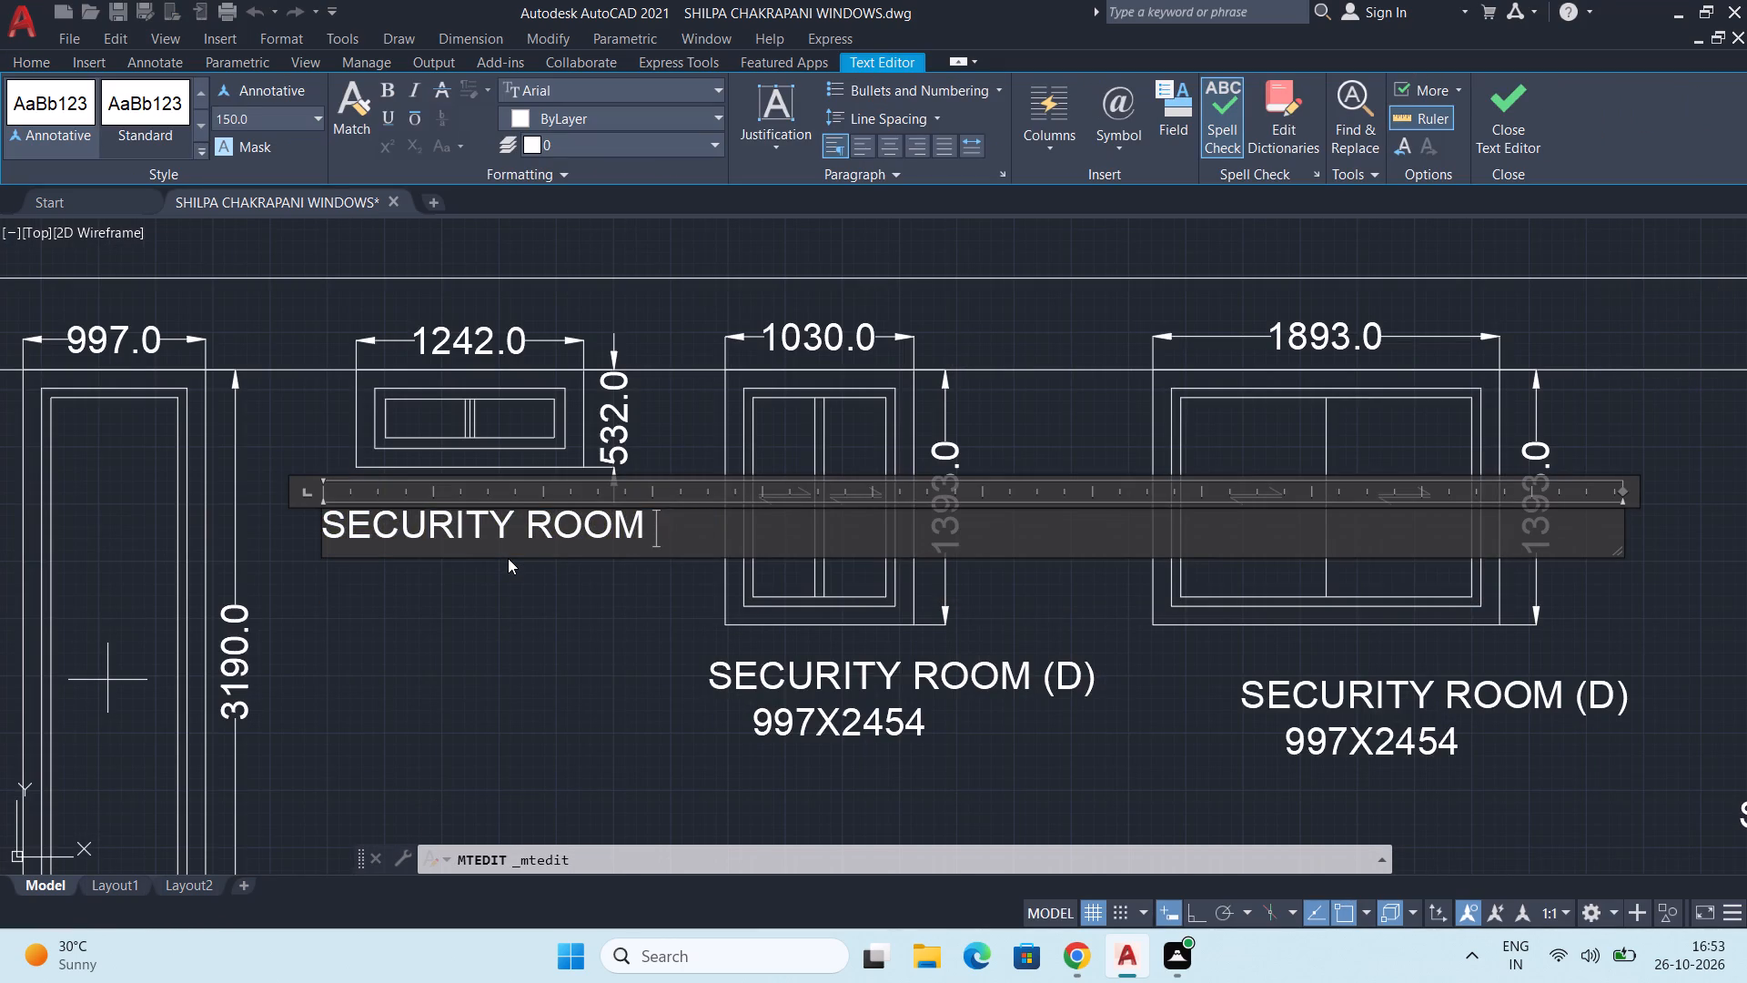
Add the size line 1242X532, indented by three spaces, to the 1242-wide window's label and finish the text edit.
key("Return")
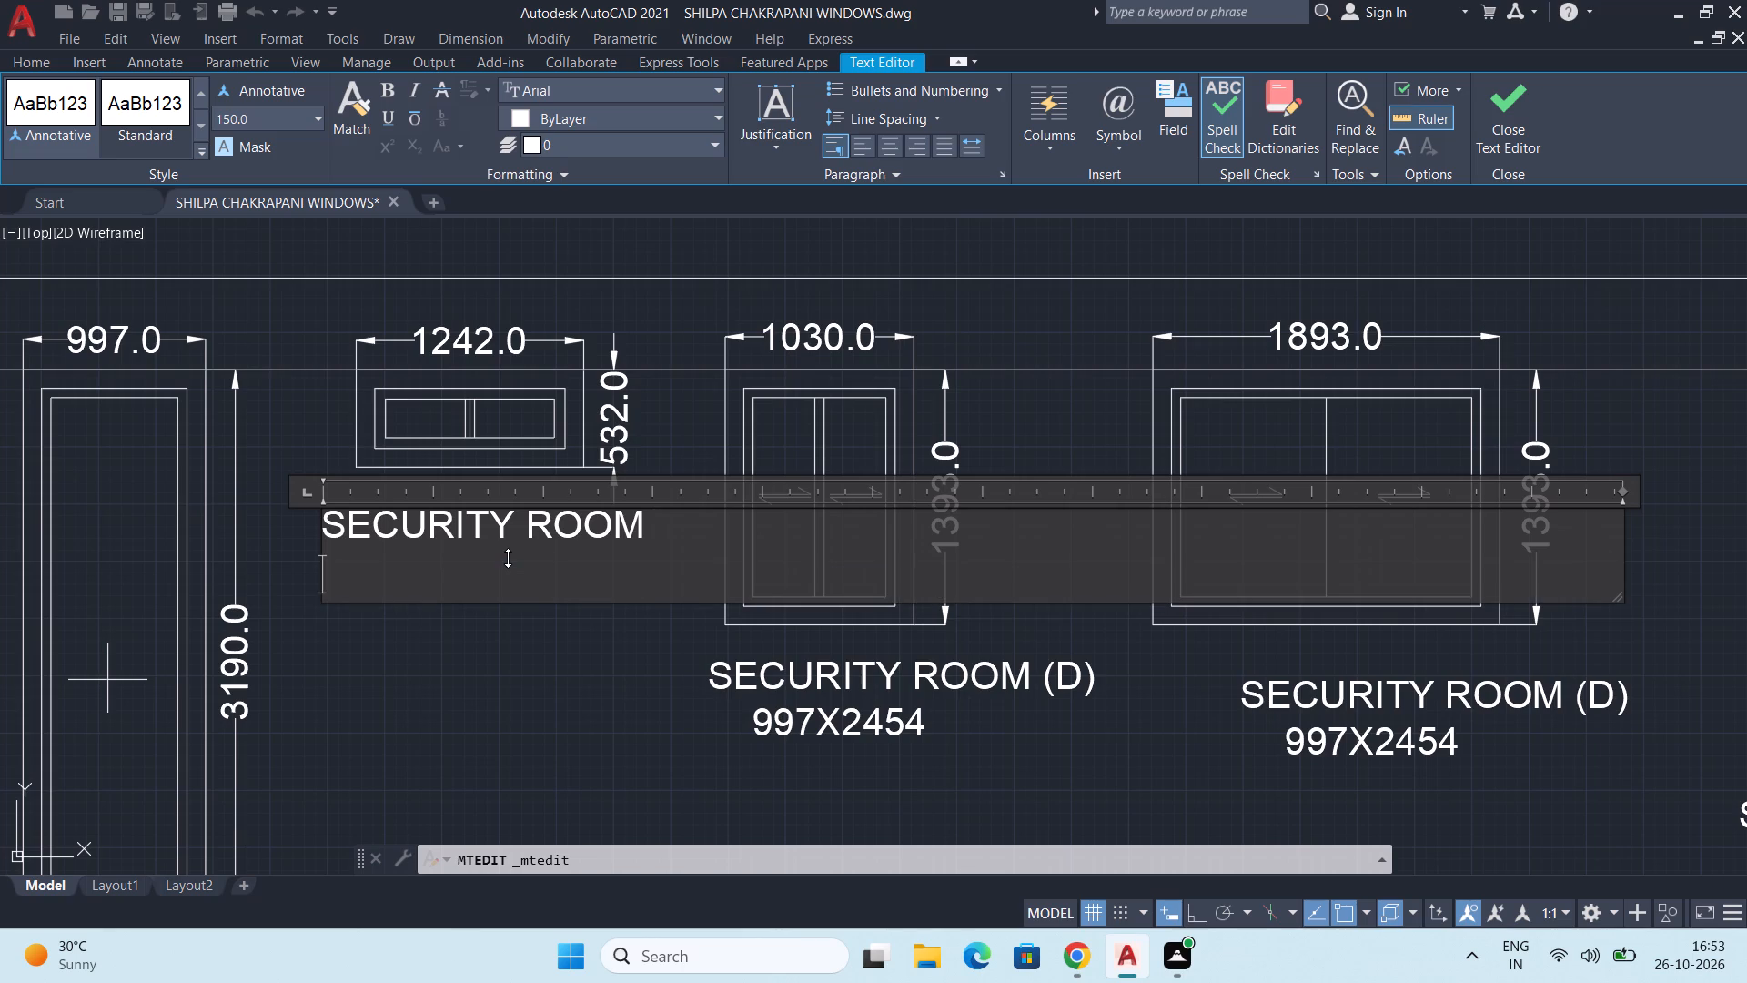
type("14")
key("BackSpace")
type("241")
key("BackSpace")
key("2")
key("x")
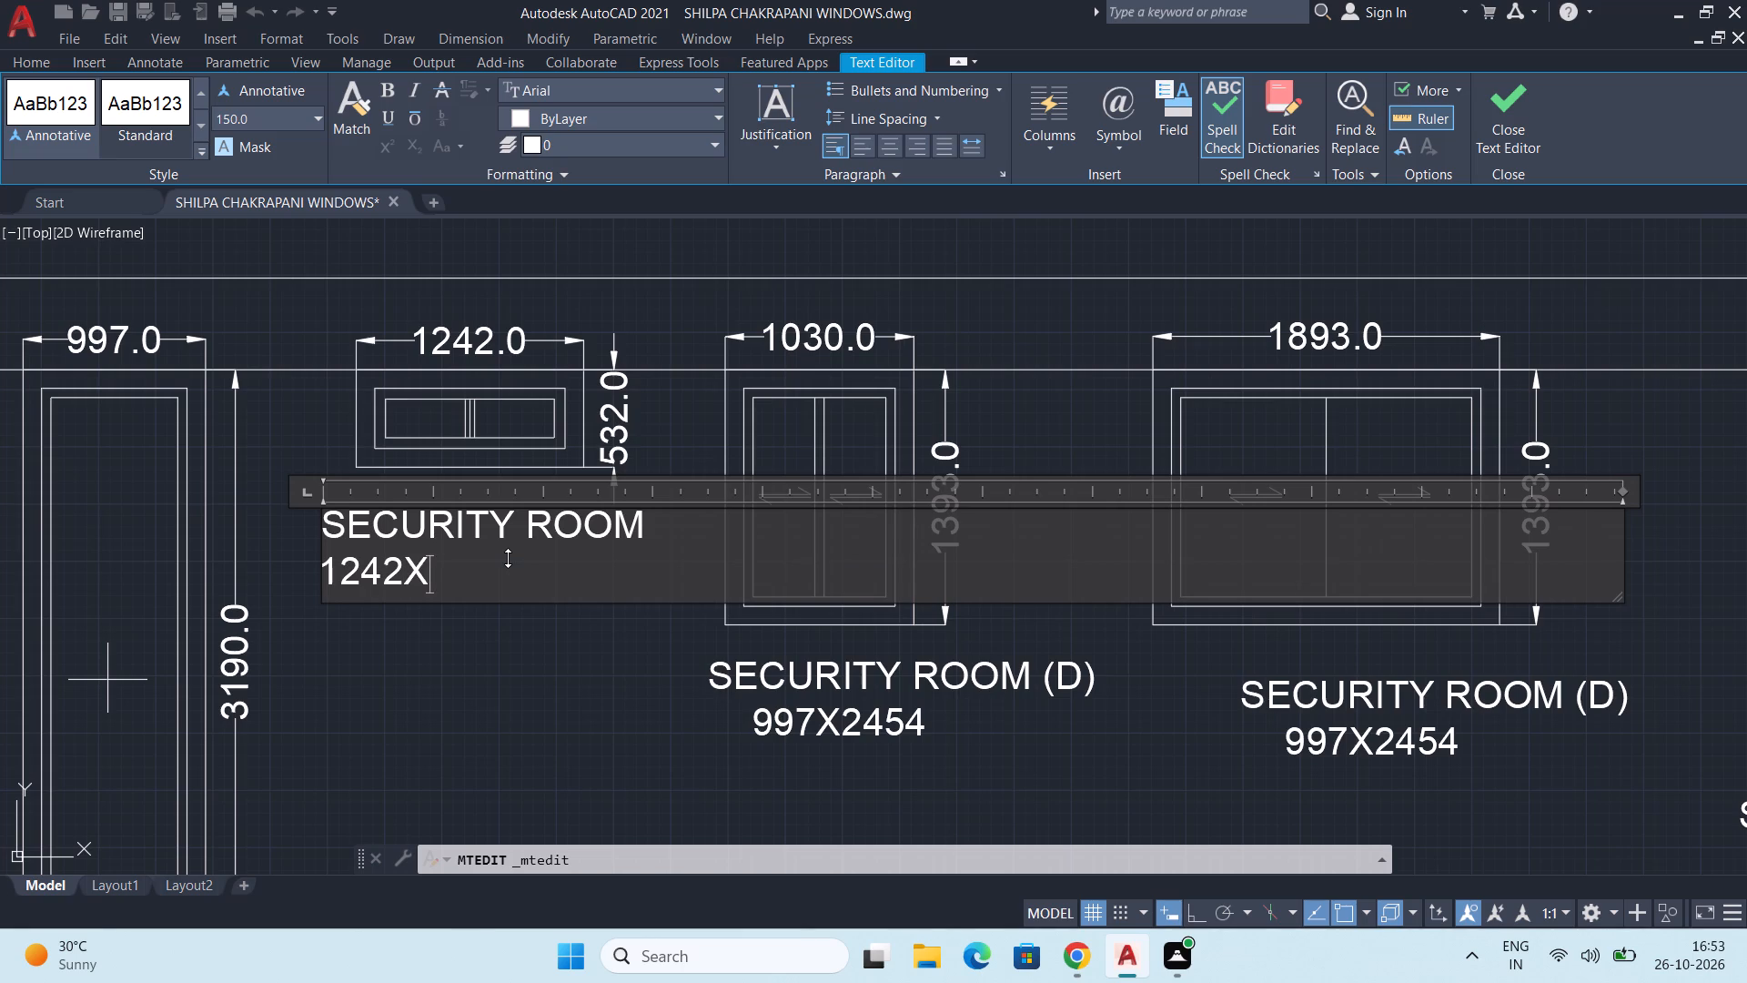
type("532")
left_click(324, 563)
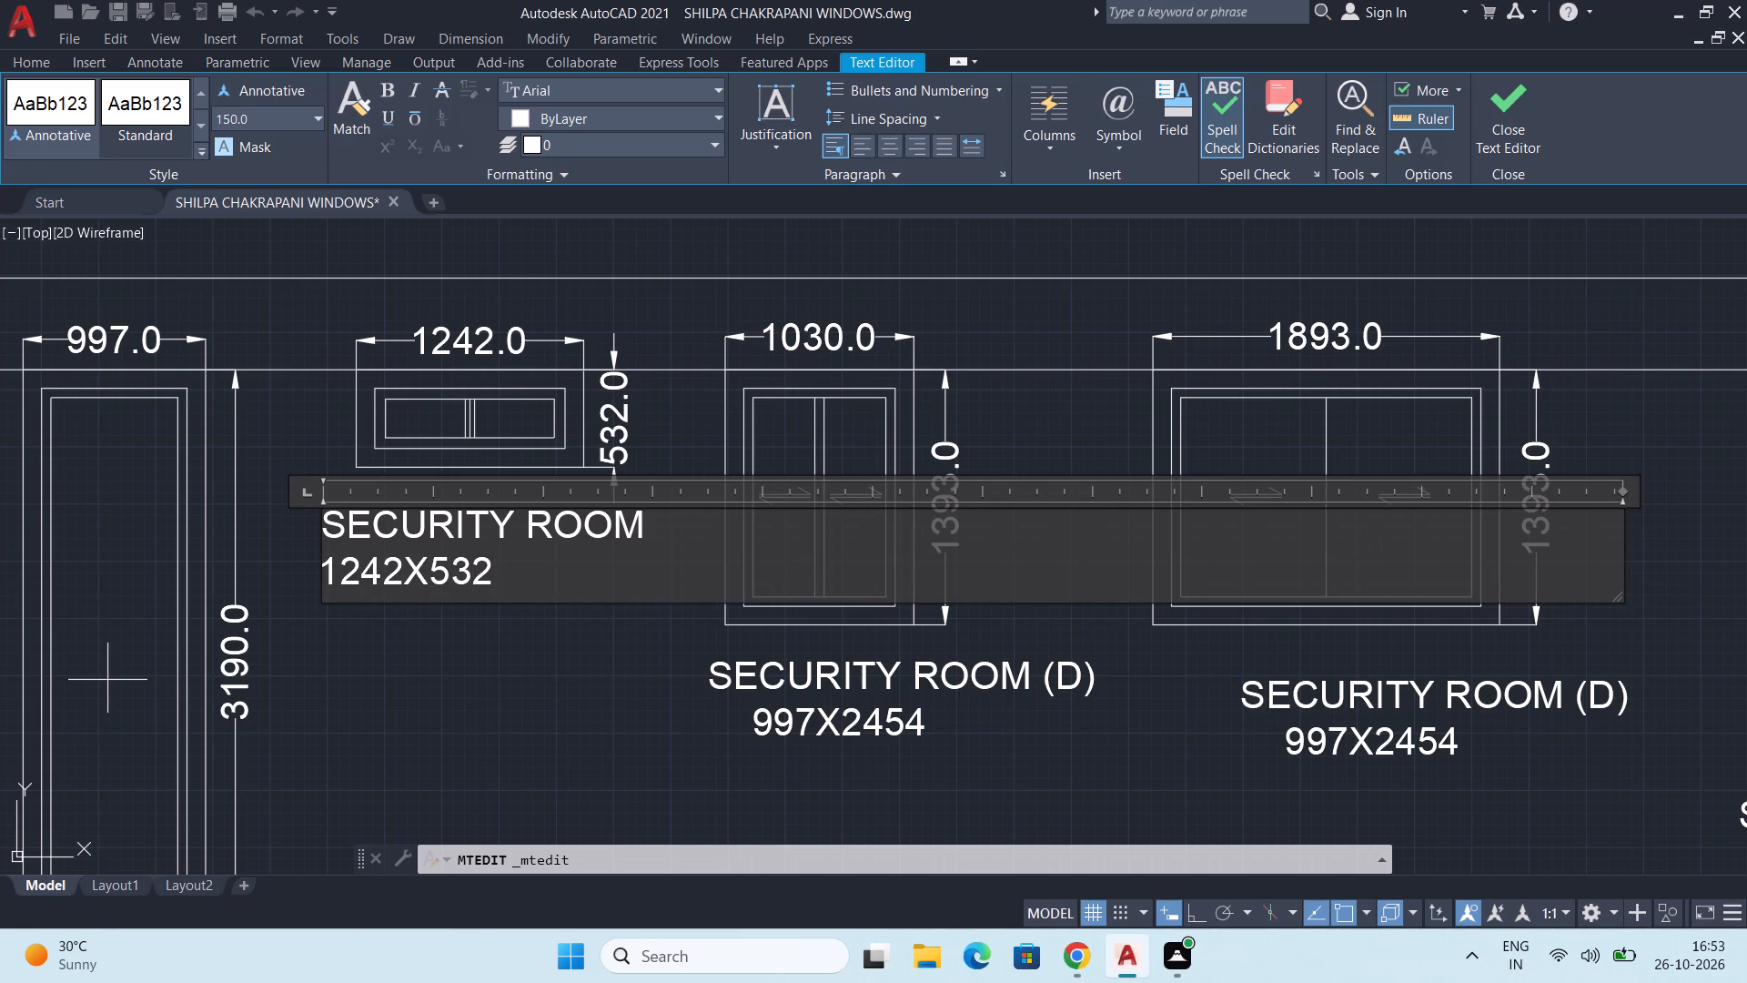
key("space")
key("space")
key("space")
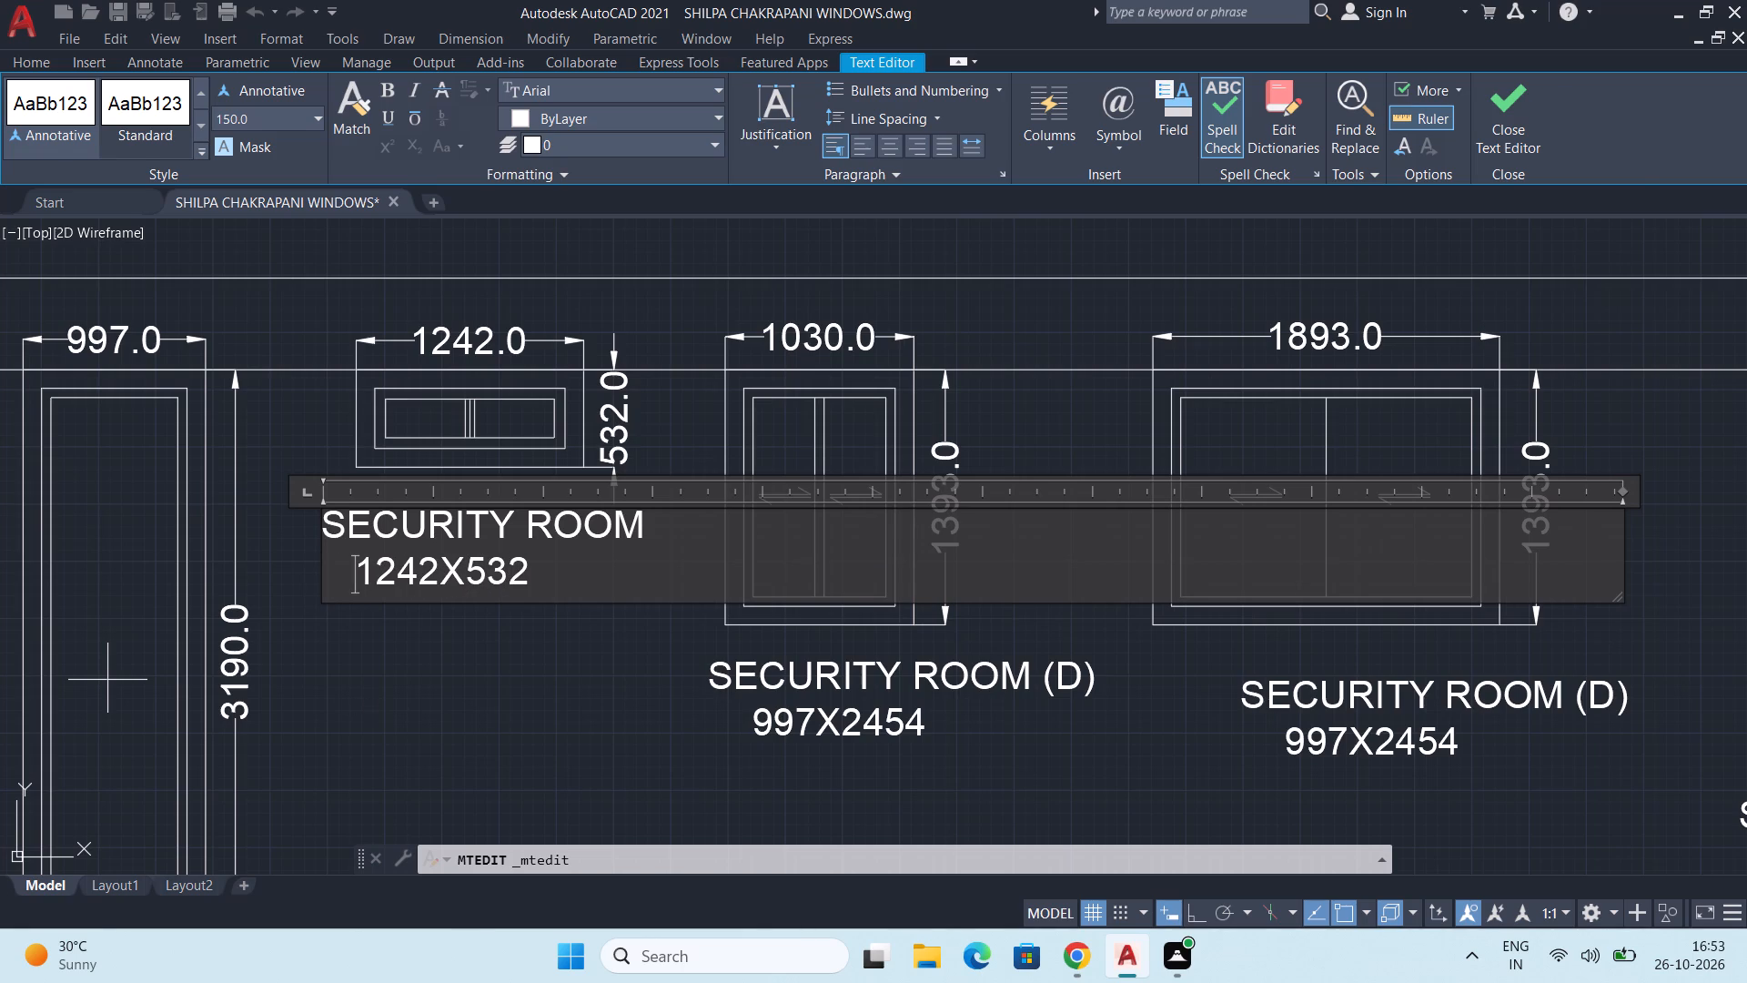
left_click(367, 697)
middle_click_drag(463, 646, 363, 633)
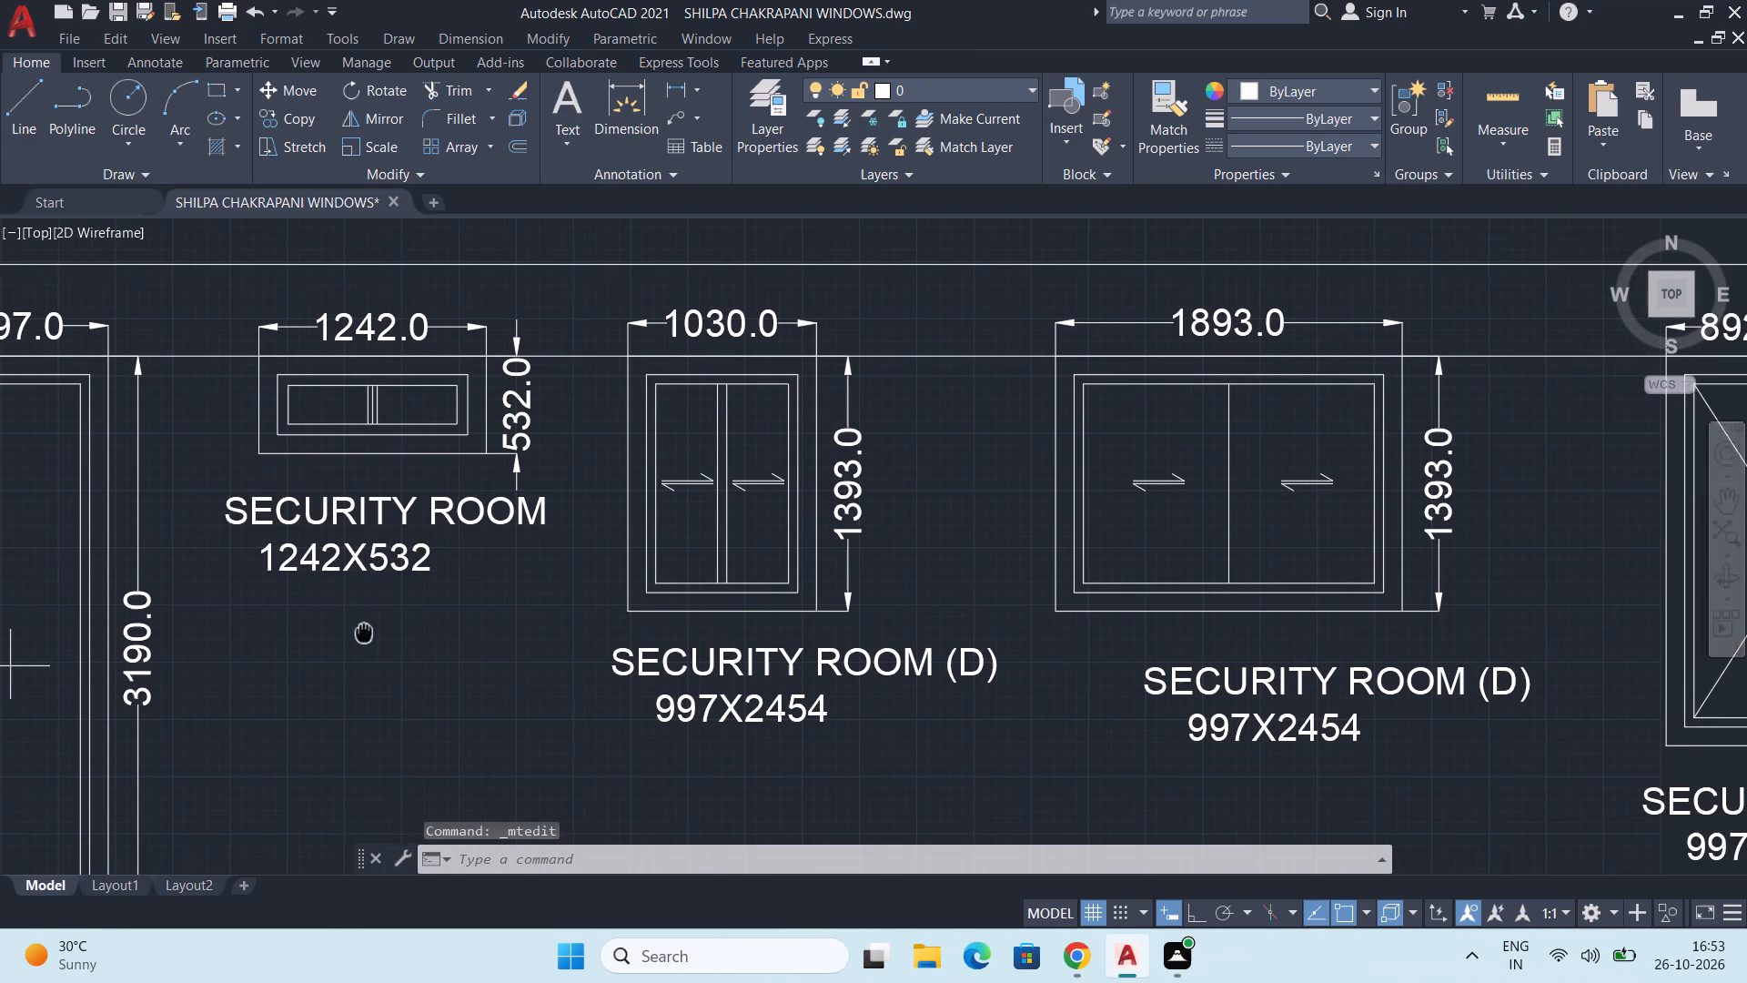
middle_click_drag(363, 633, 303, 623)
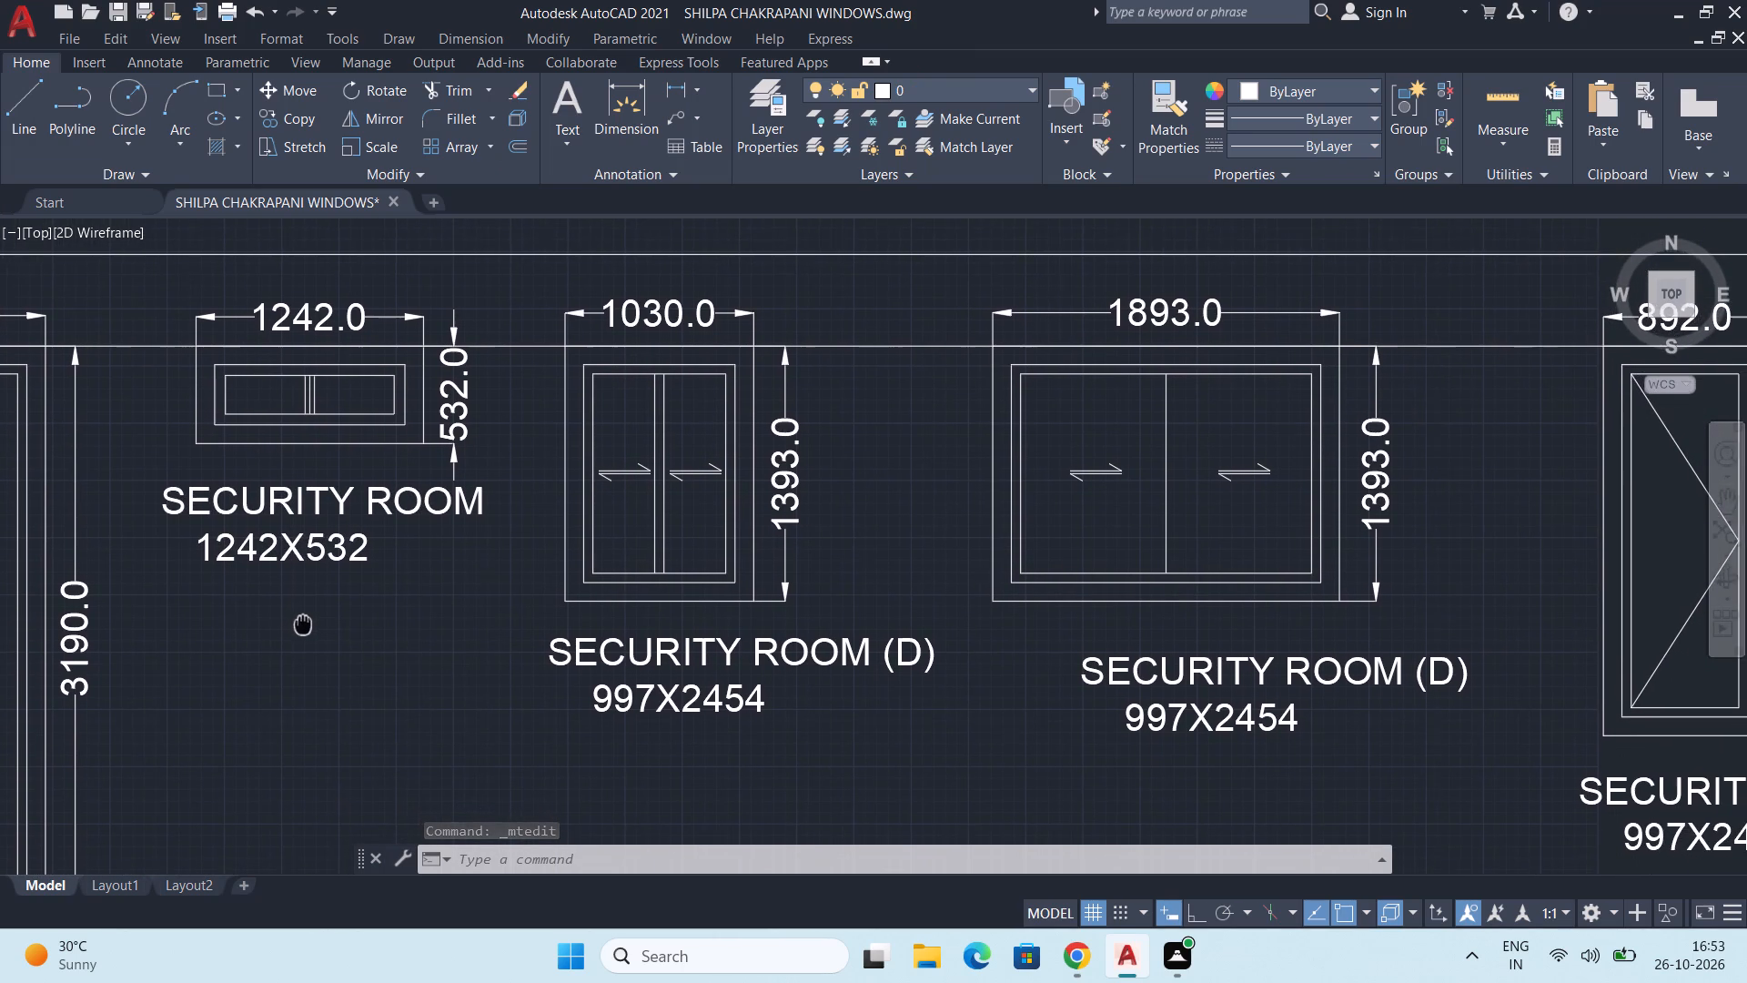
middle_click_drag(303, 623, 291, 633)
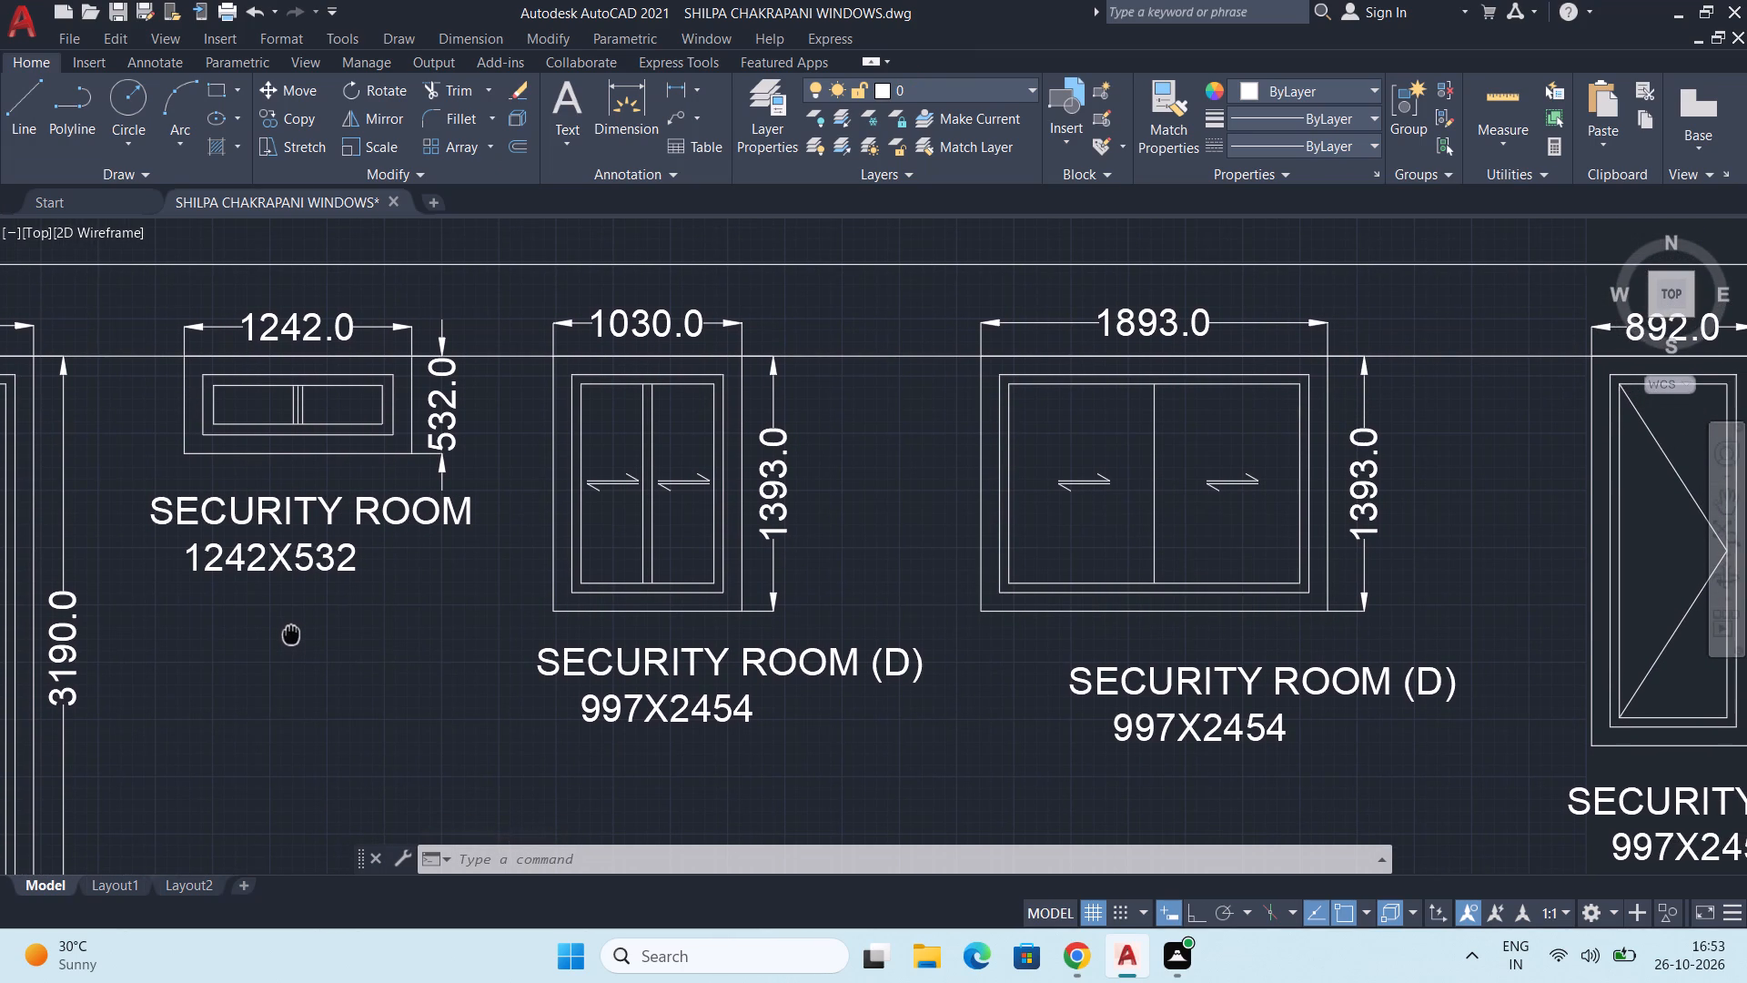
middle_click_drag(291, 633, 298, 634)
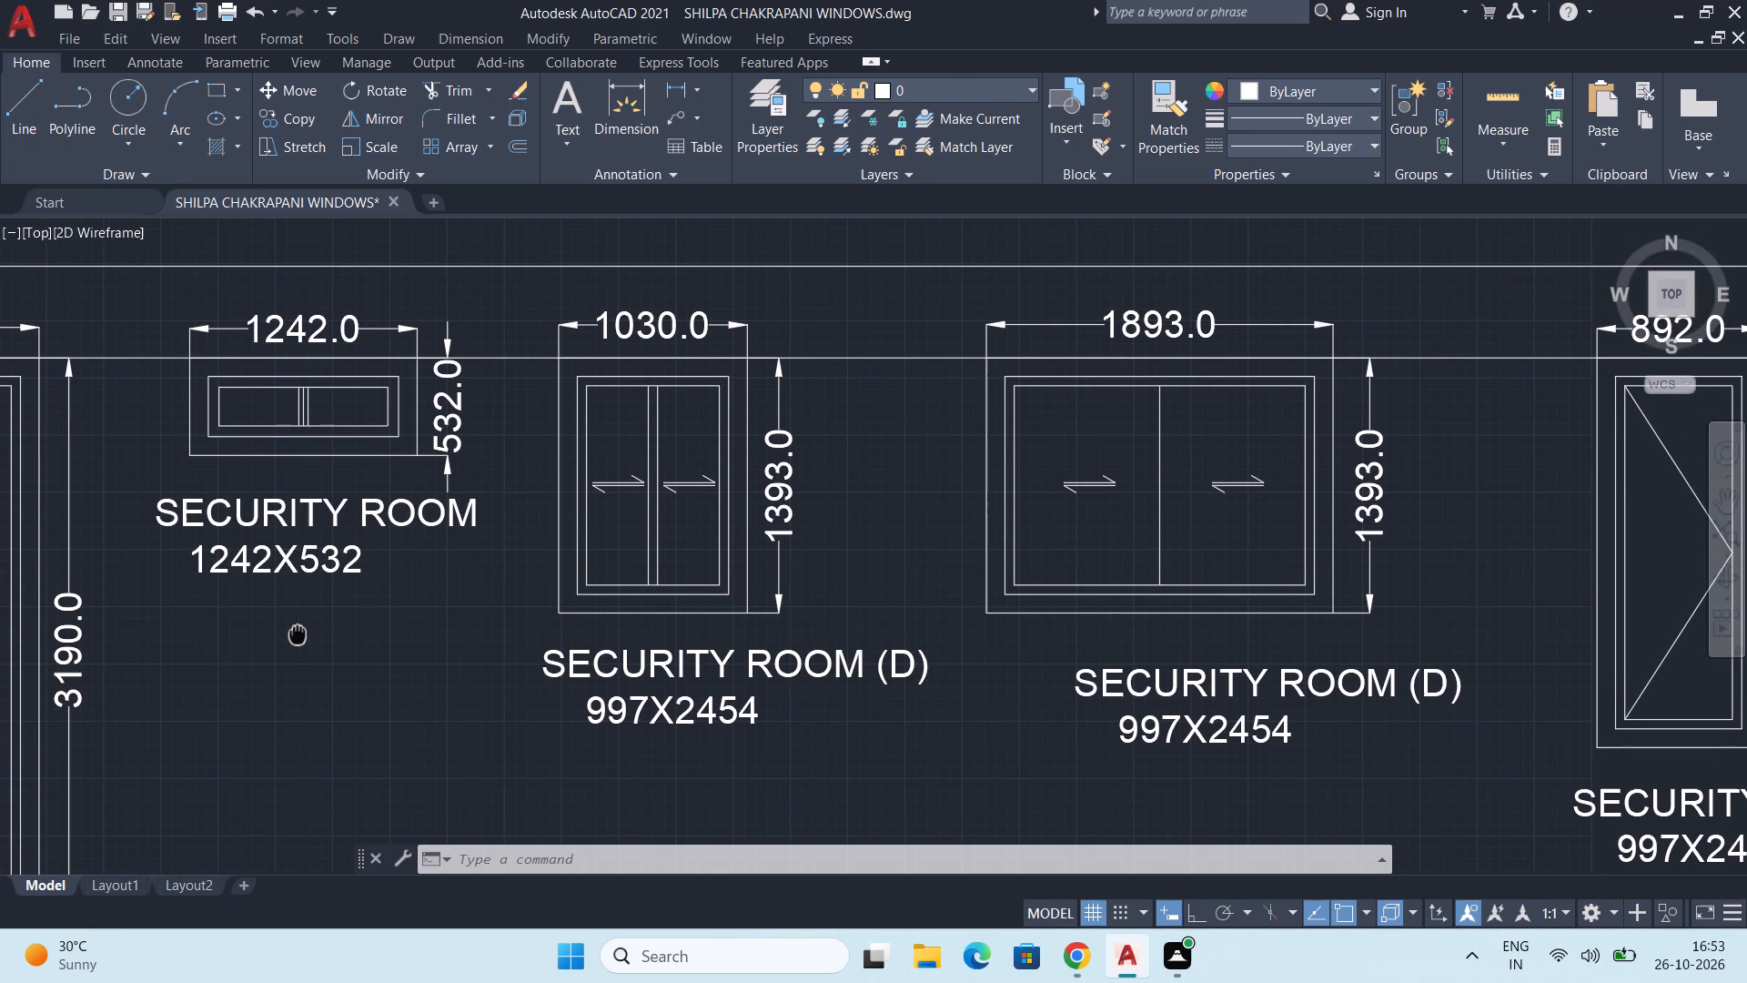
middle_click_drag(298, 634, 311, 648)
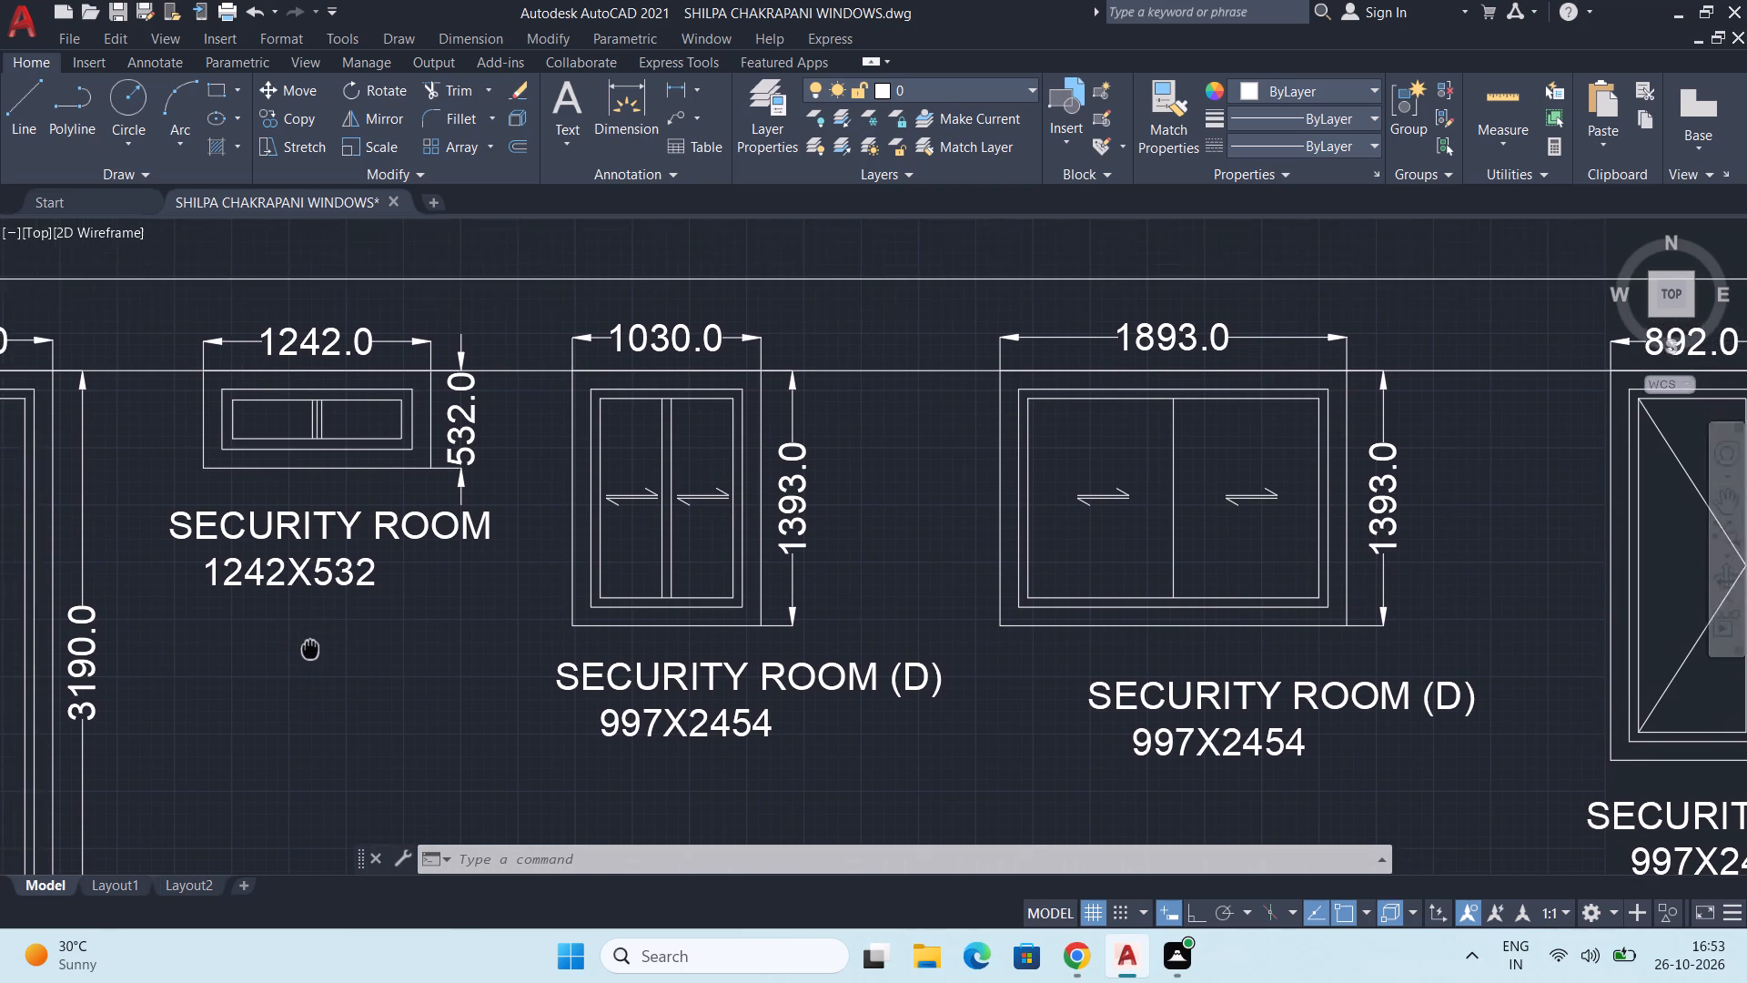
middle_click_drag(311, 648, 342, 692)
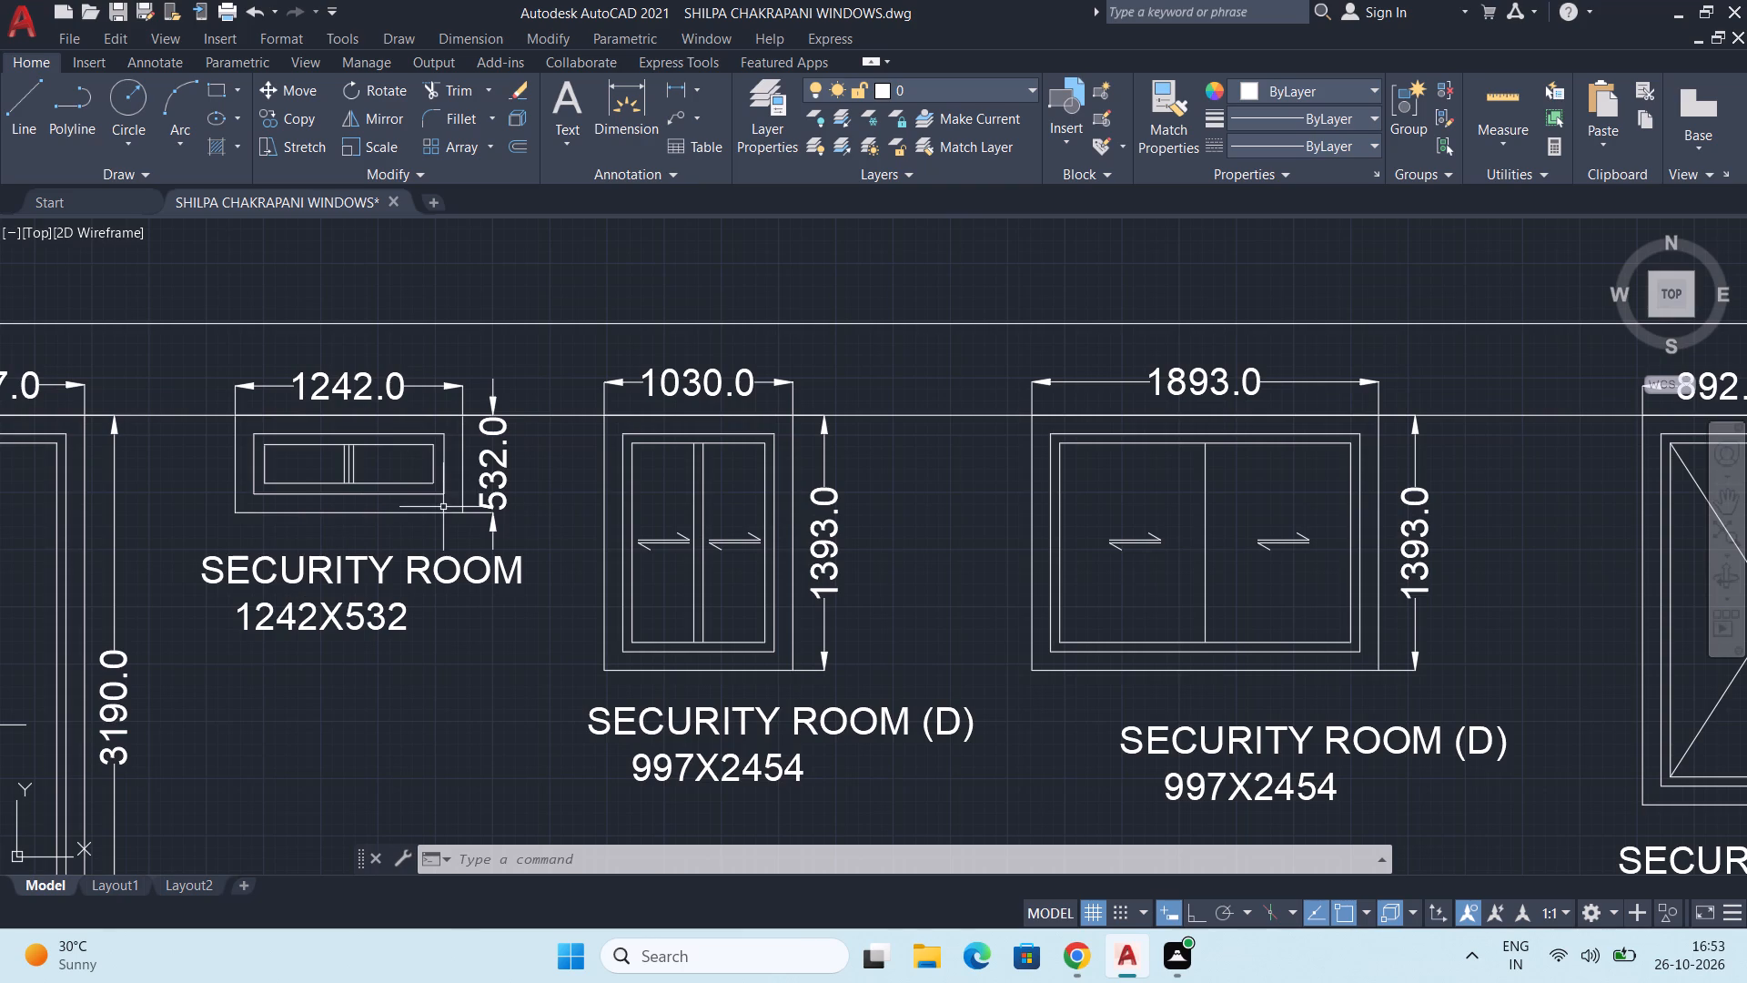
Override the height dimension text of the 1242-wide window with 534 and finish the text edit.
scroll(410, 507, "up", 1)
middle_click_drag(387, 507, 386, 561)
scroll(409, 533, "down", 1)
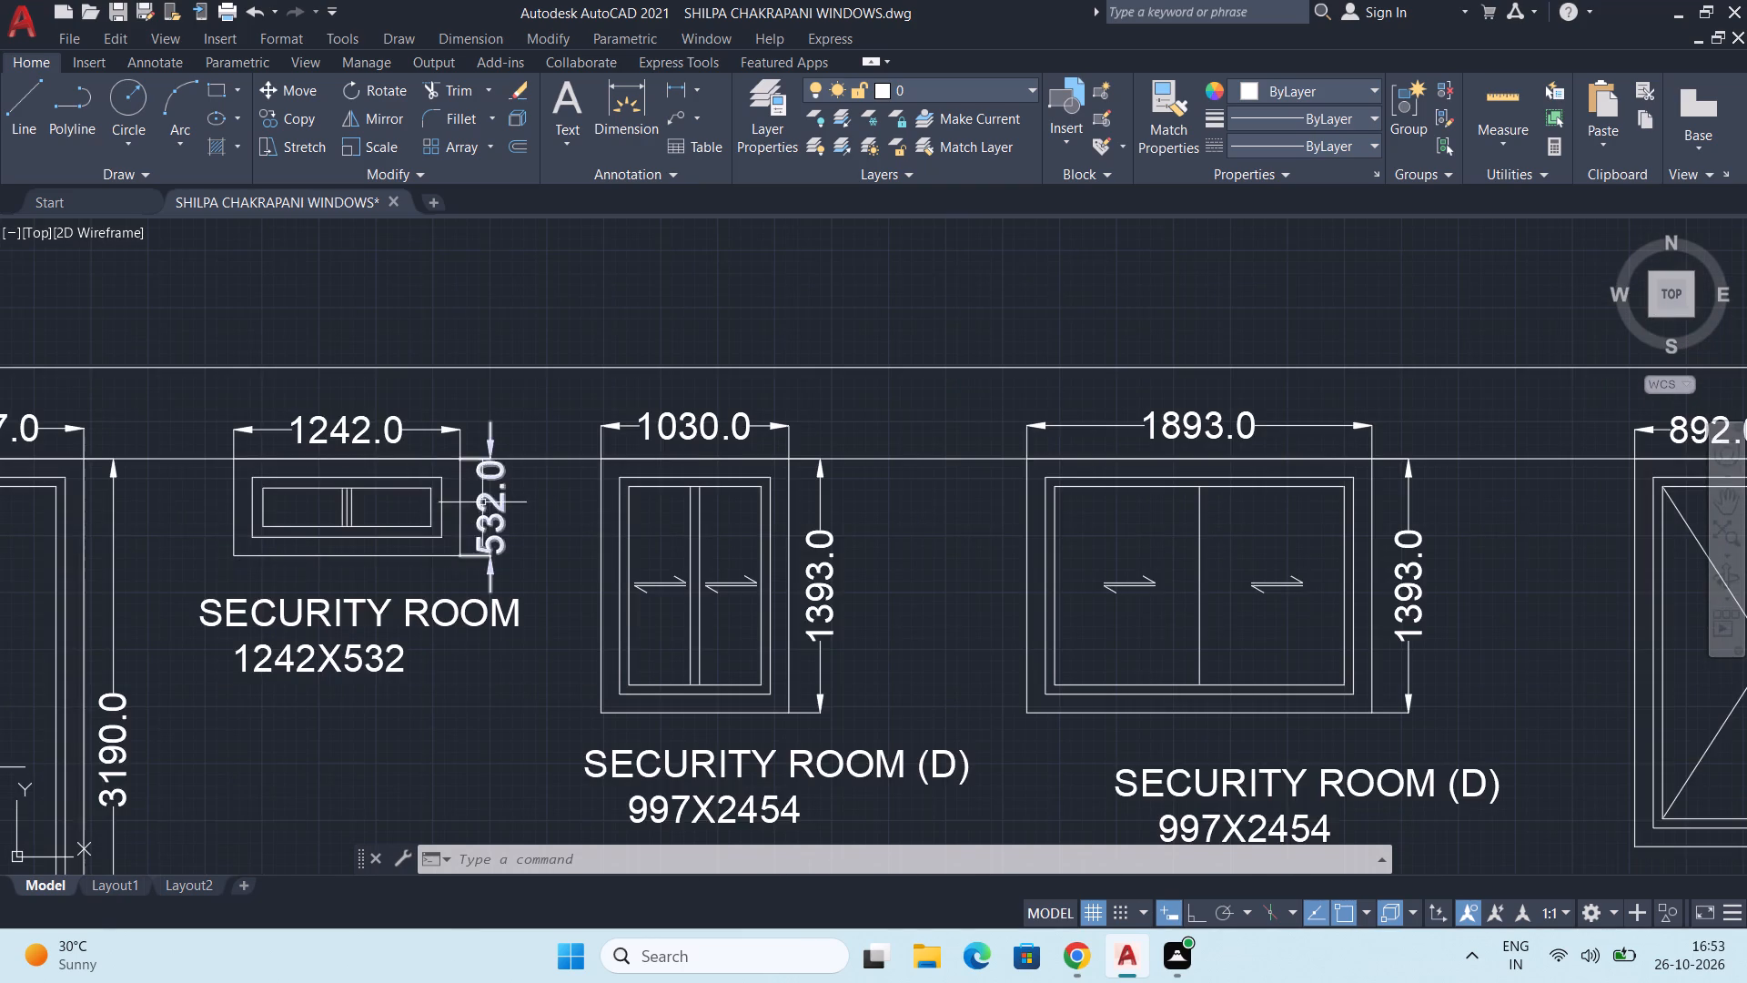
scroll(484, 502, "up", 2)
double_click(499, 500)
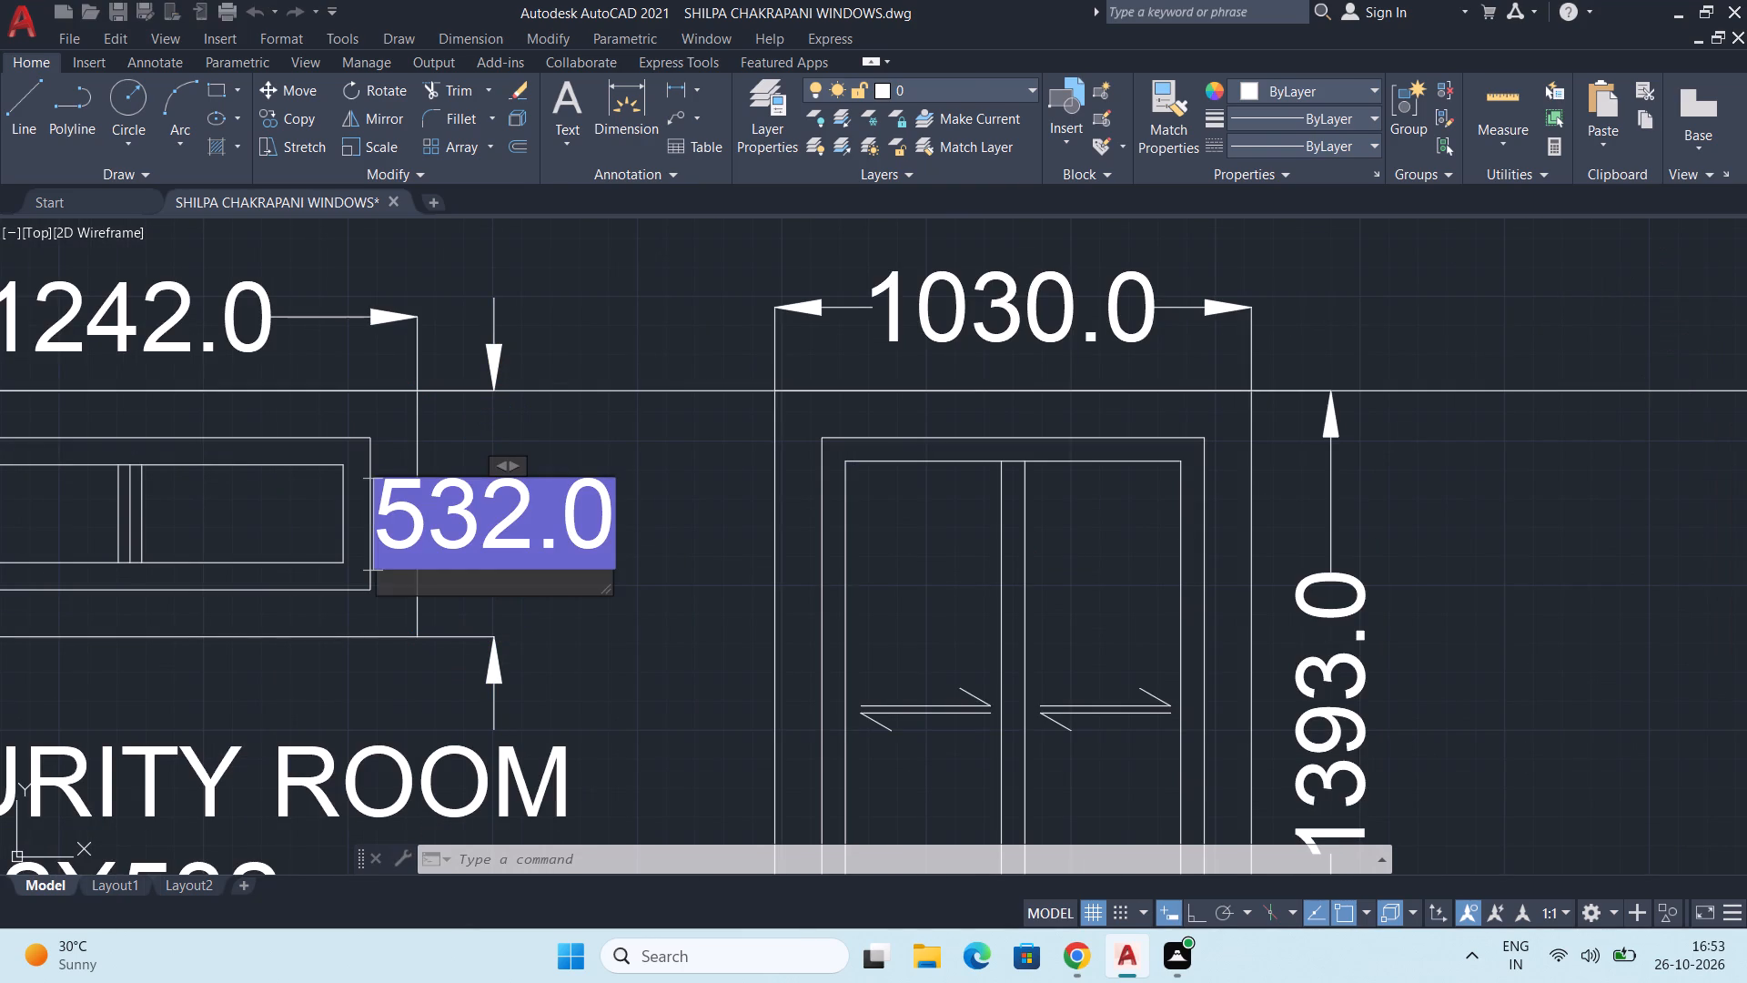
left_click(531, 522)
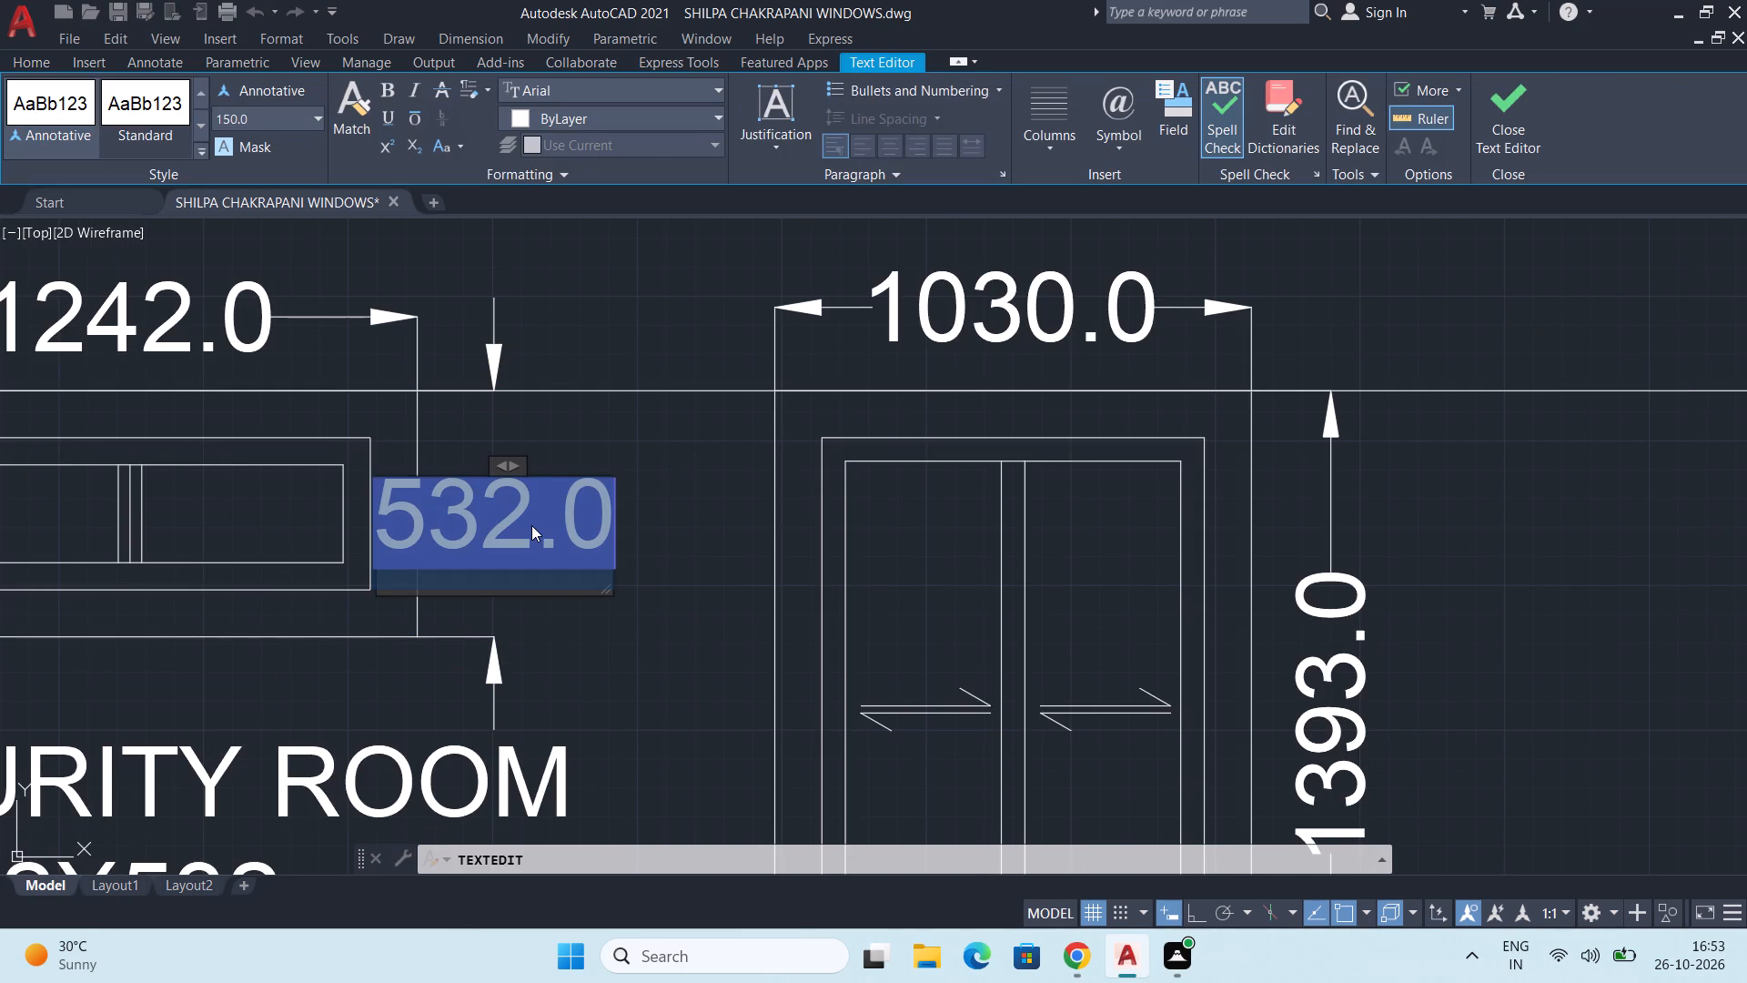
type("534")
left_click(698, 273)
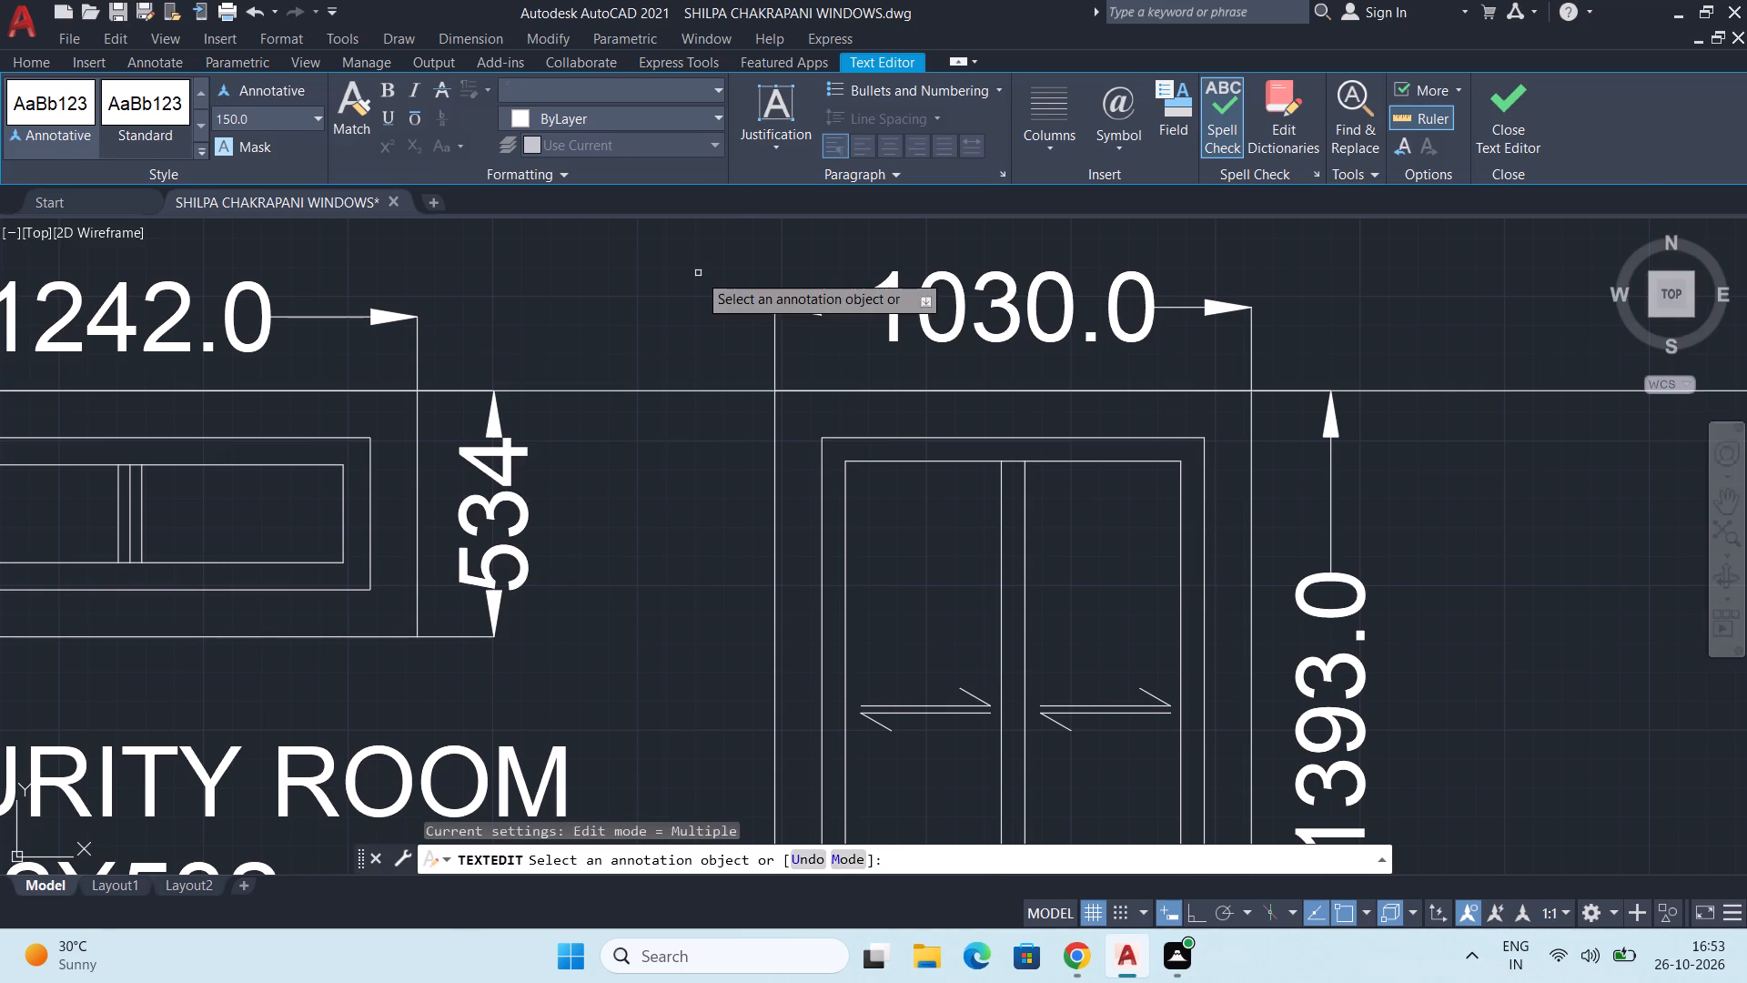
scroll(574, 478, "down", 2)
middle_click_drag(591, 511, 476, 467)
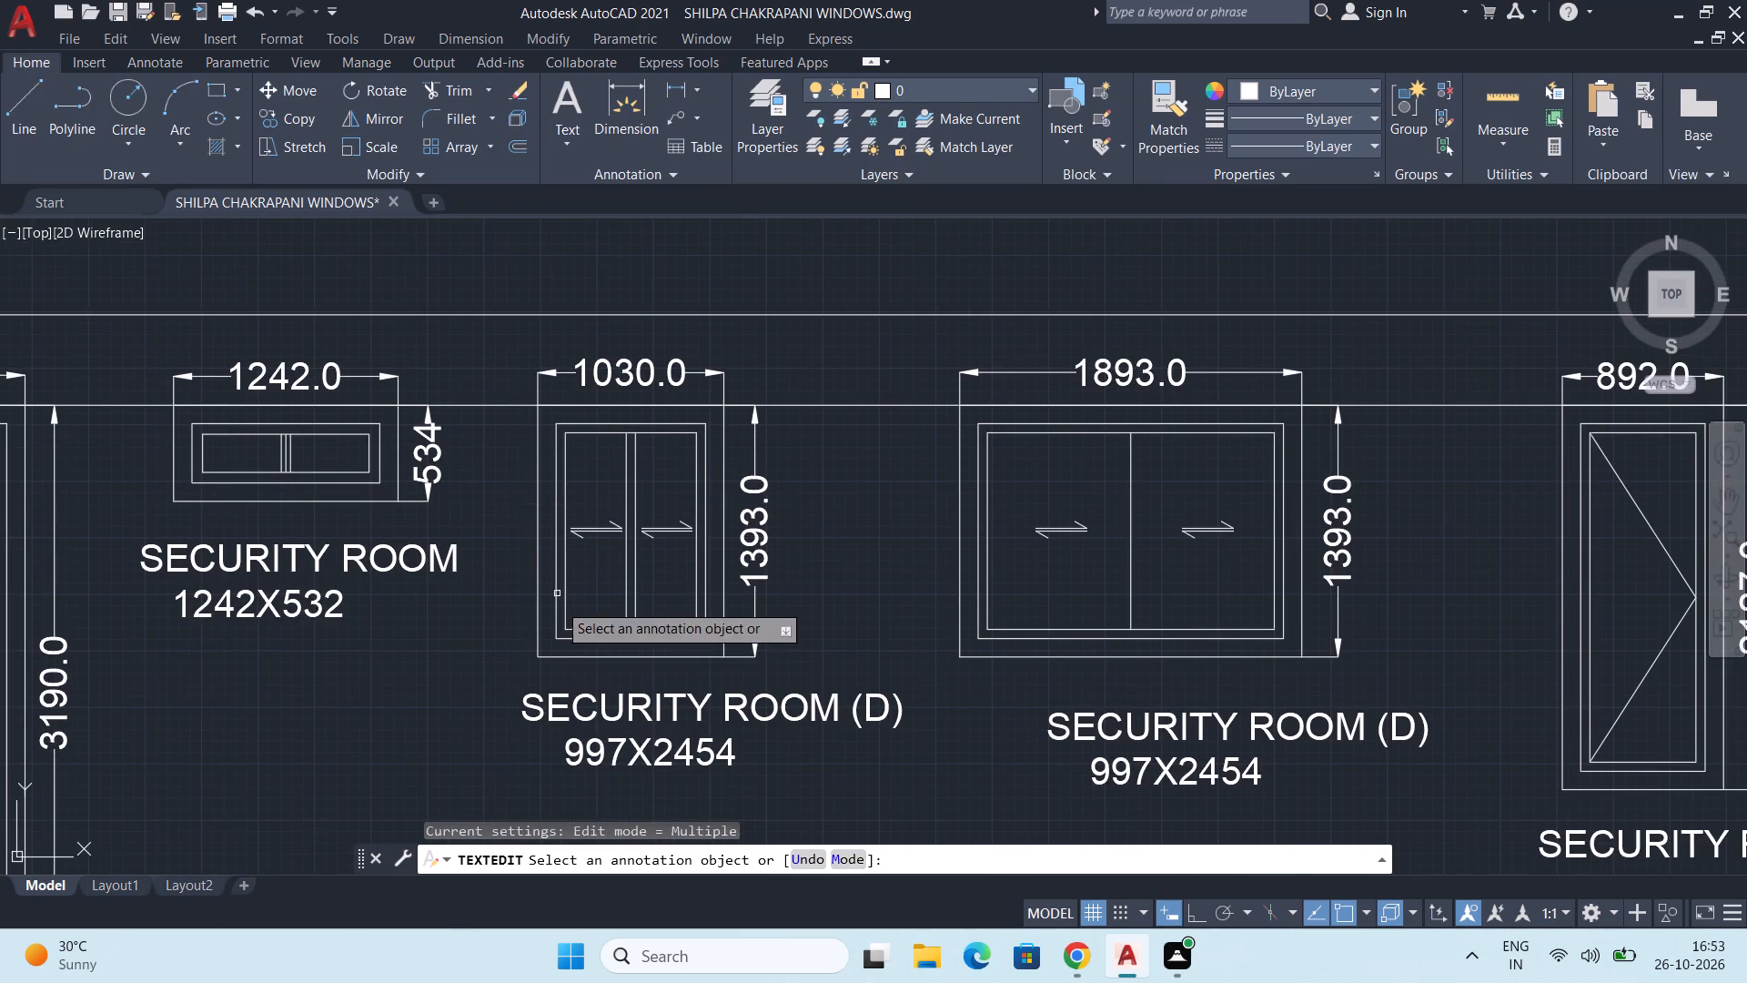
key("space")
Correct the size line in the 1242-wide window's label to 1242X534 and finish the text edit.
scroll(330, 607, "up", 1)
double_click(338, 601)
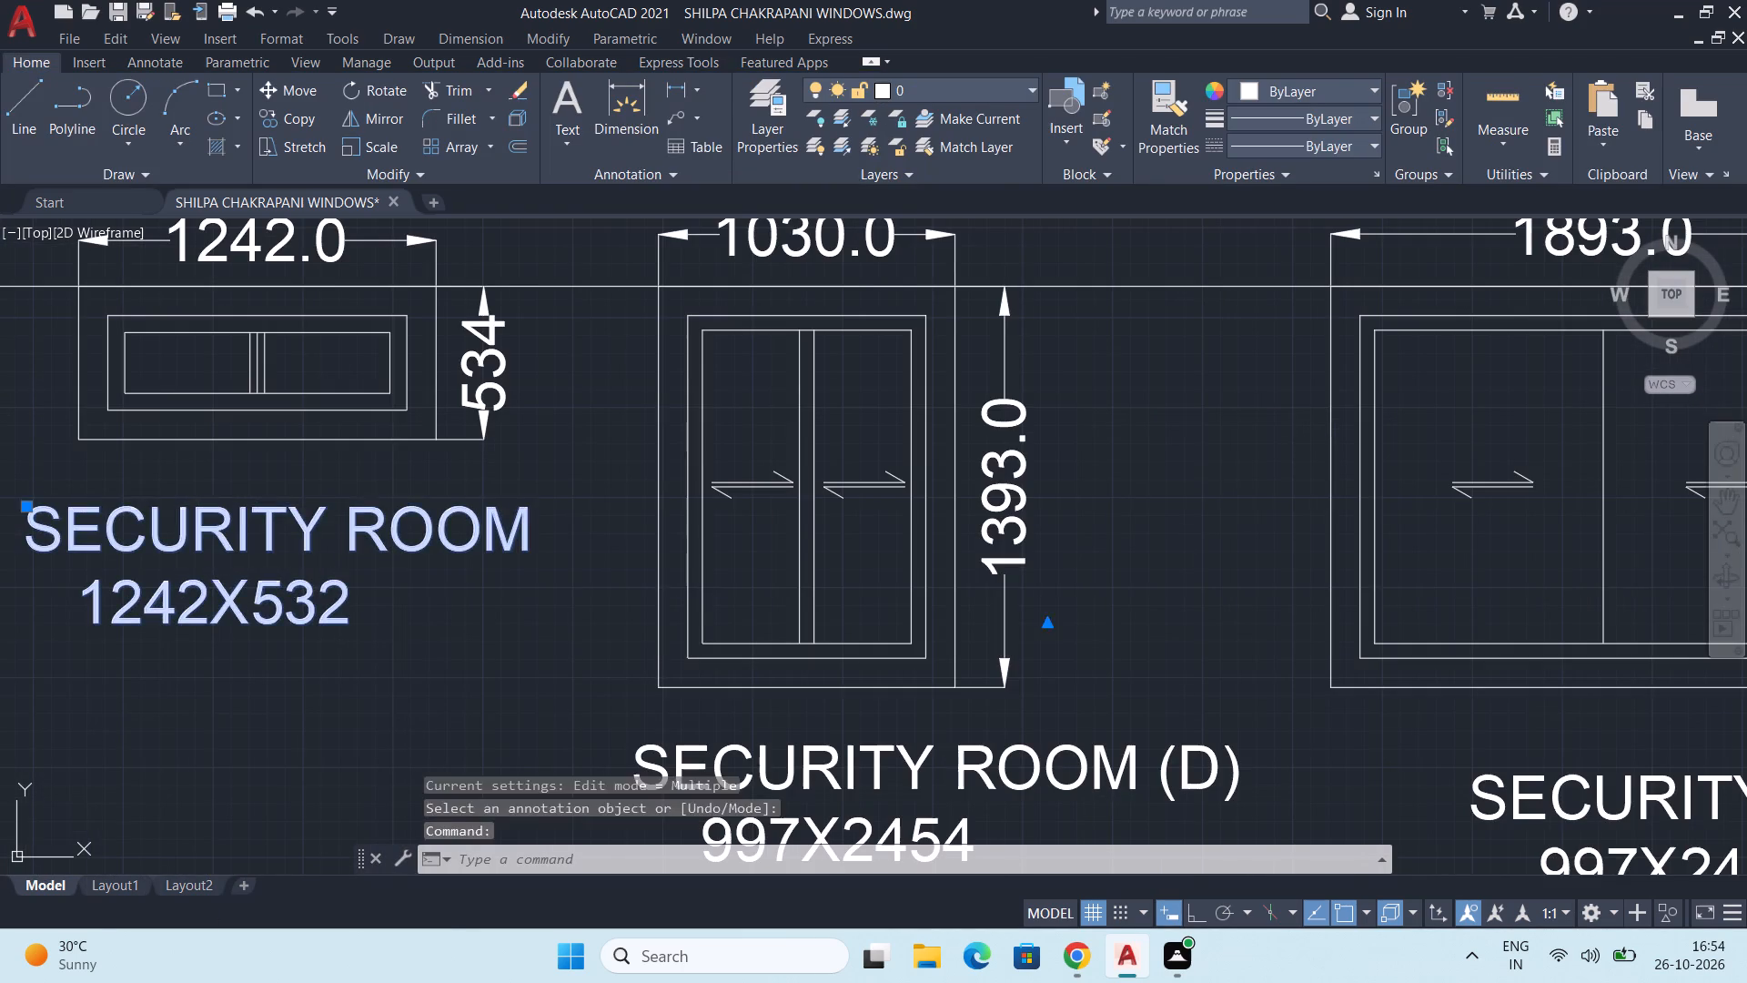
key("BackSpace")
key("4")
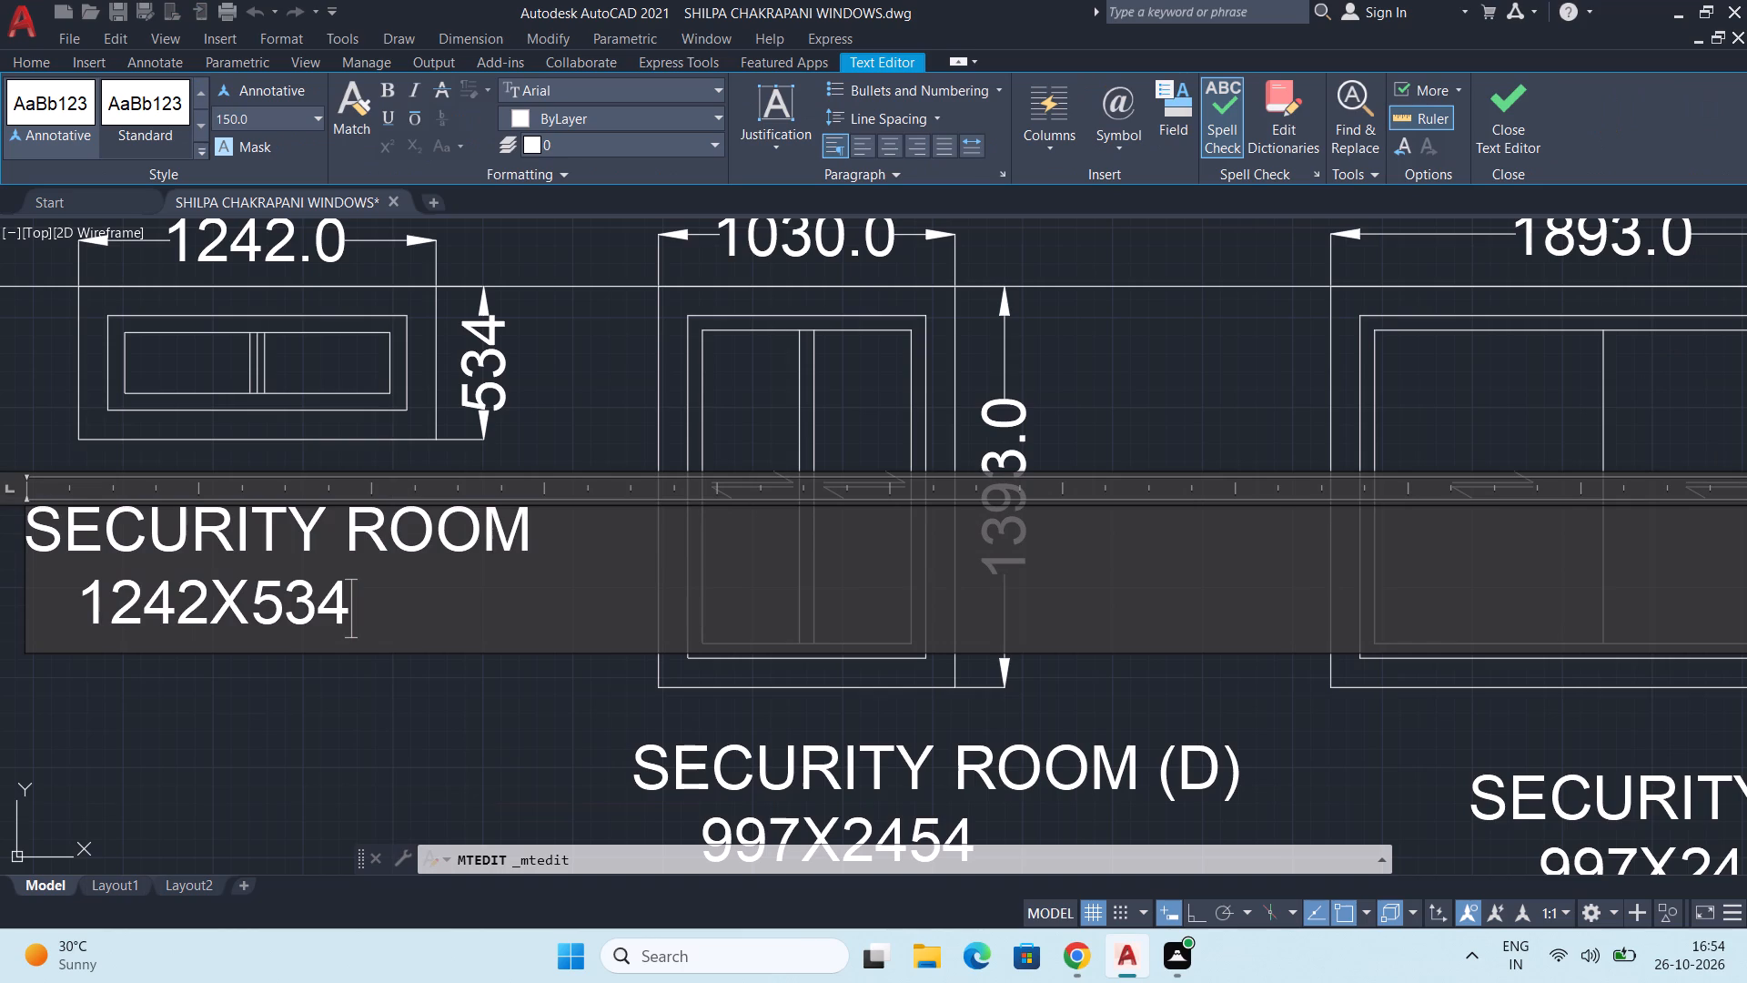
middle_click(375, 738)
left_click(279, 715)
Delete the size line and the (D) from the label beneath the 1030-wide window, keeping SECURITY ROOM.
scroll(326, 694, "down", 1)
middle_click_drag(363, 710, 147, 599)
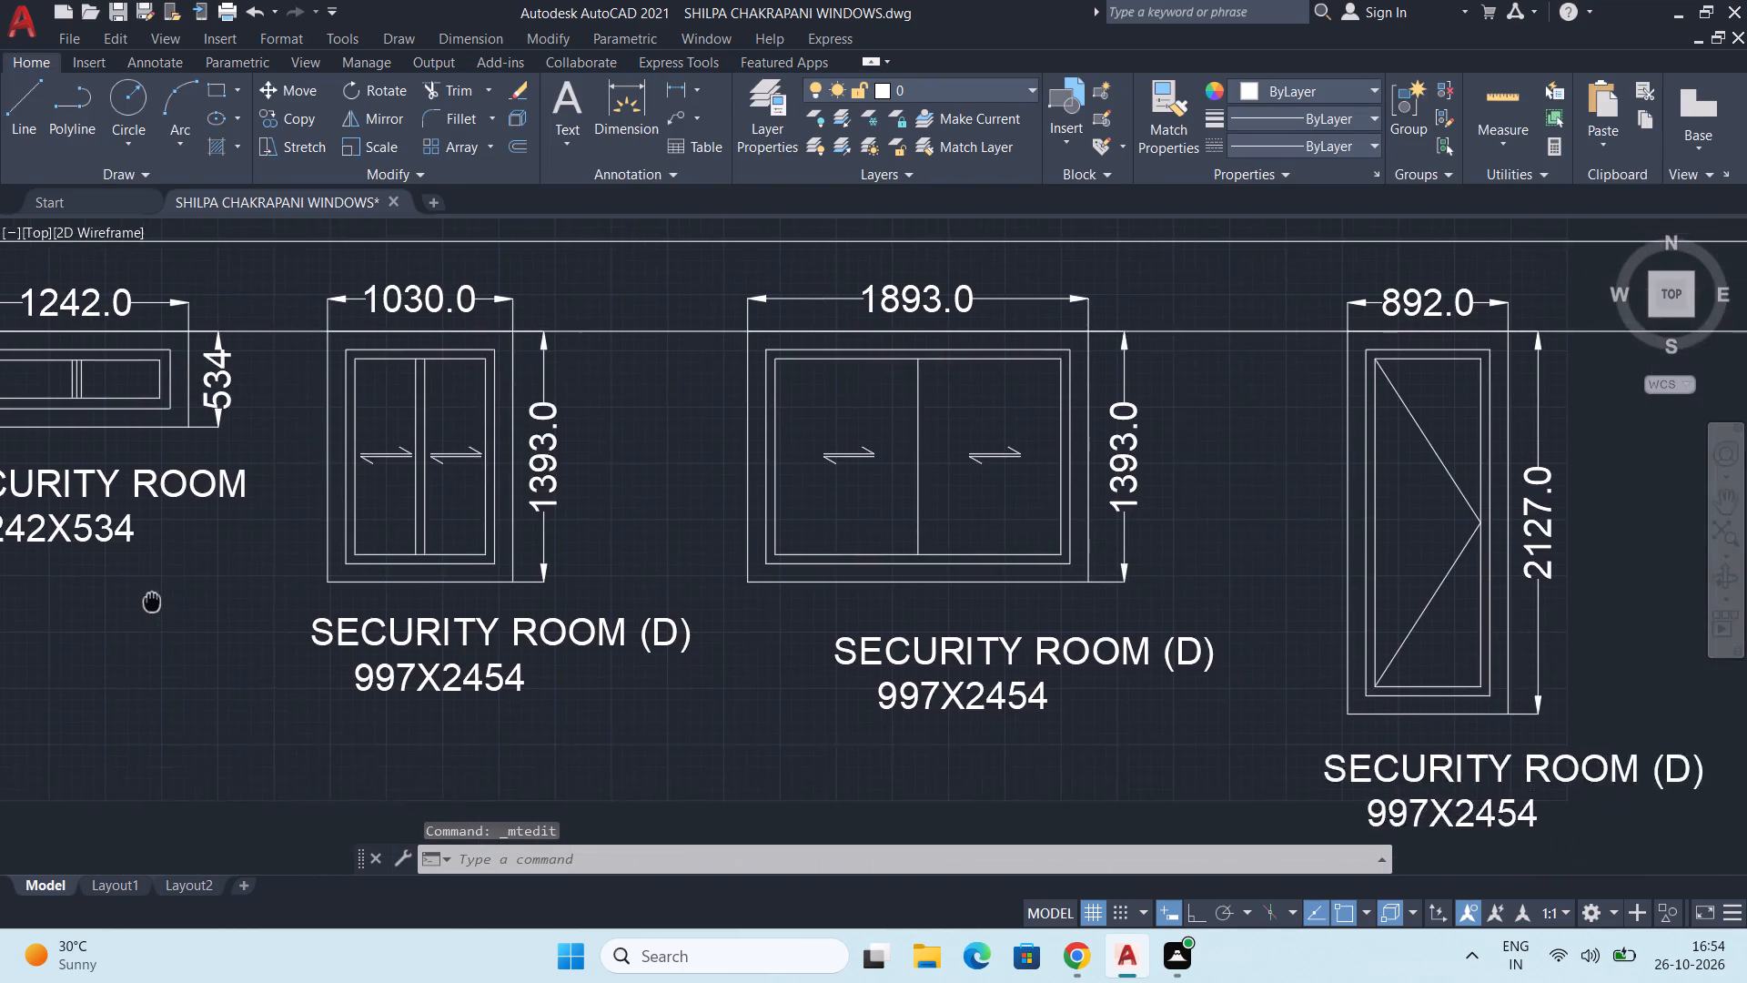
middle_click_drag(147, 599, 0, 582)
scroll(140, 611, "down", 1)
middle_click_drag(74, 670, 276, 666)
scroll(398, 628, "up", 2)
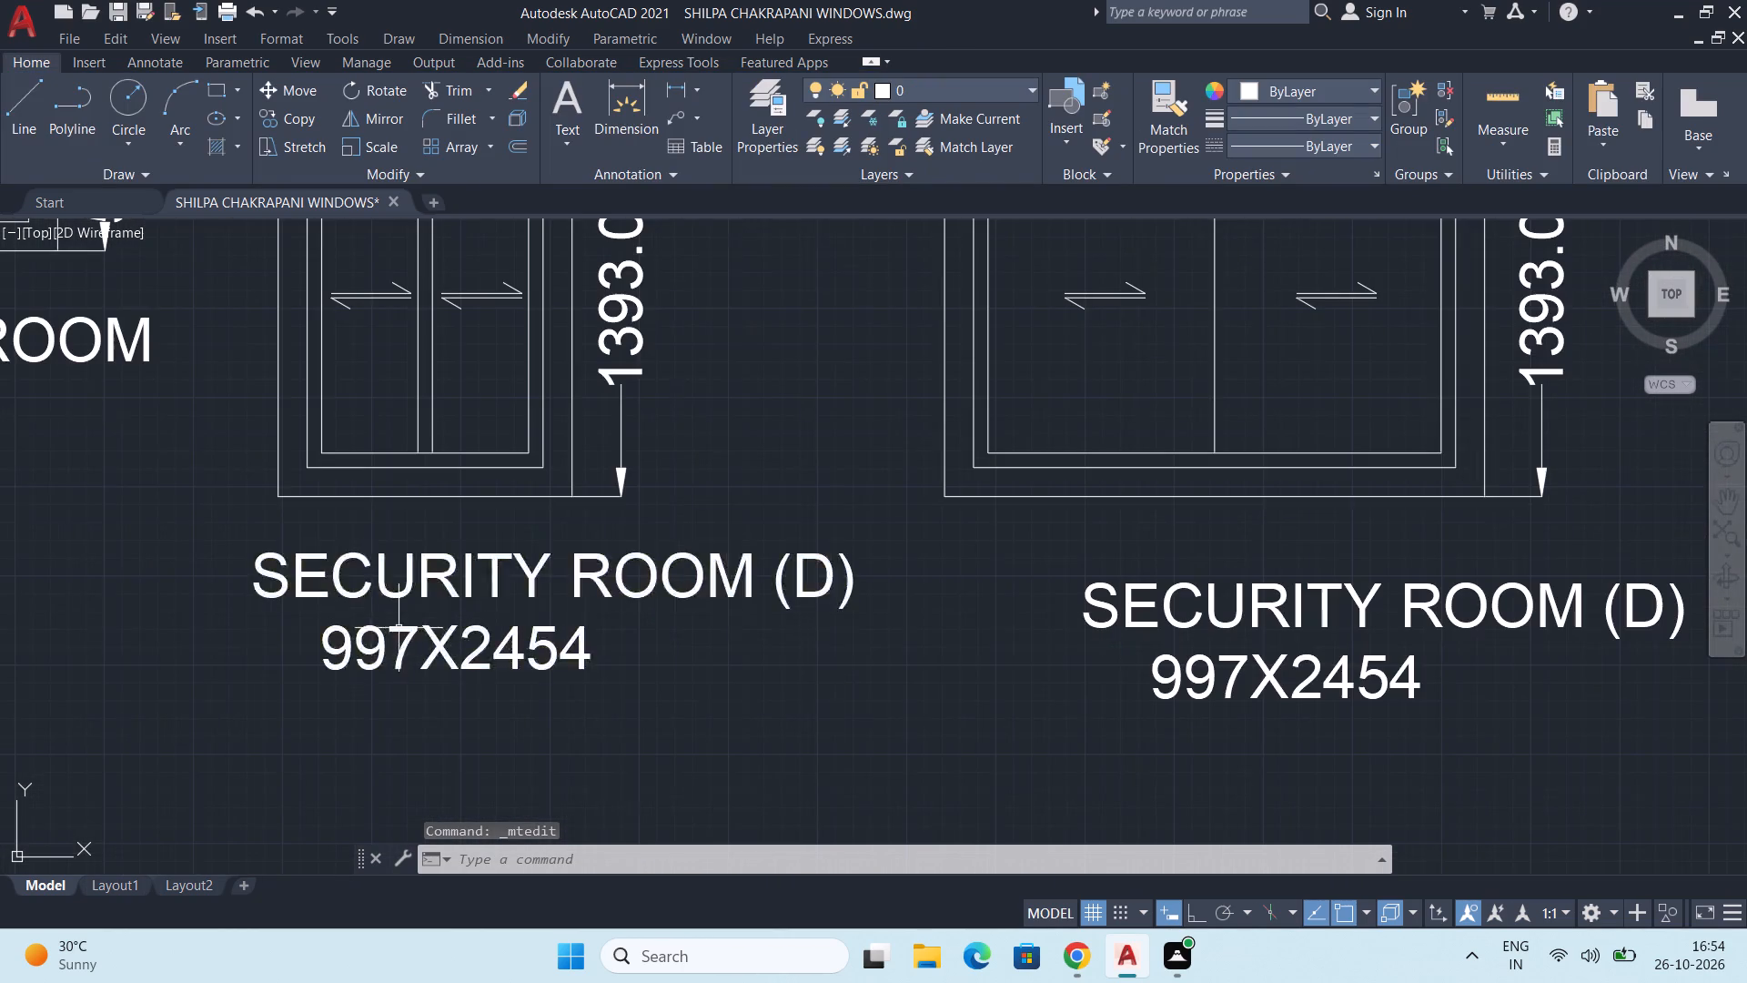
double_click(475, 663)
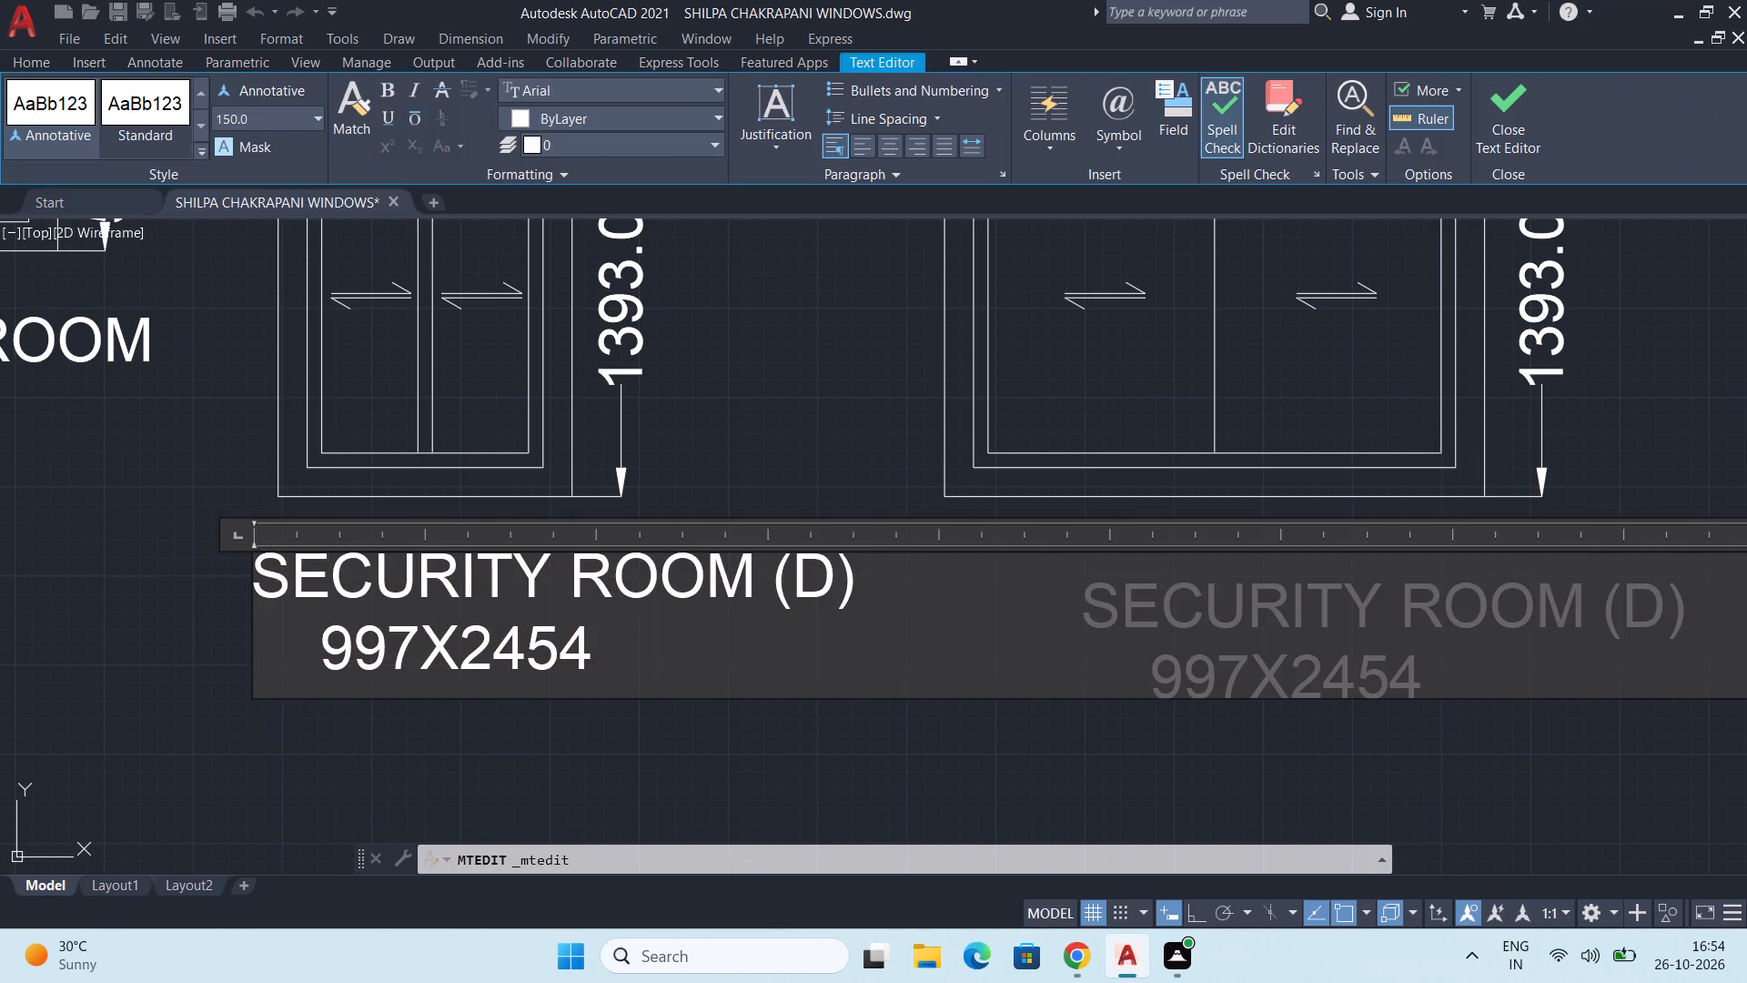
left_click_drag(663, 639, 154, 639)
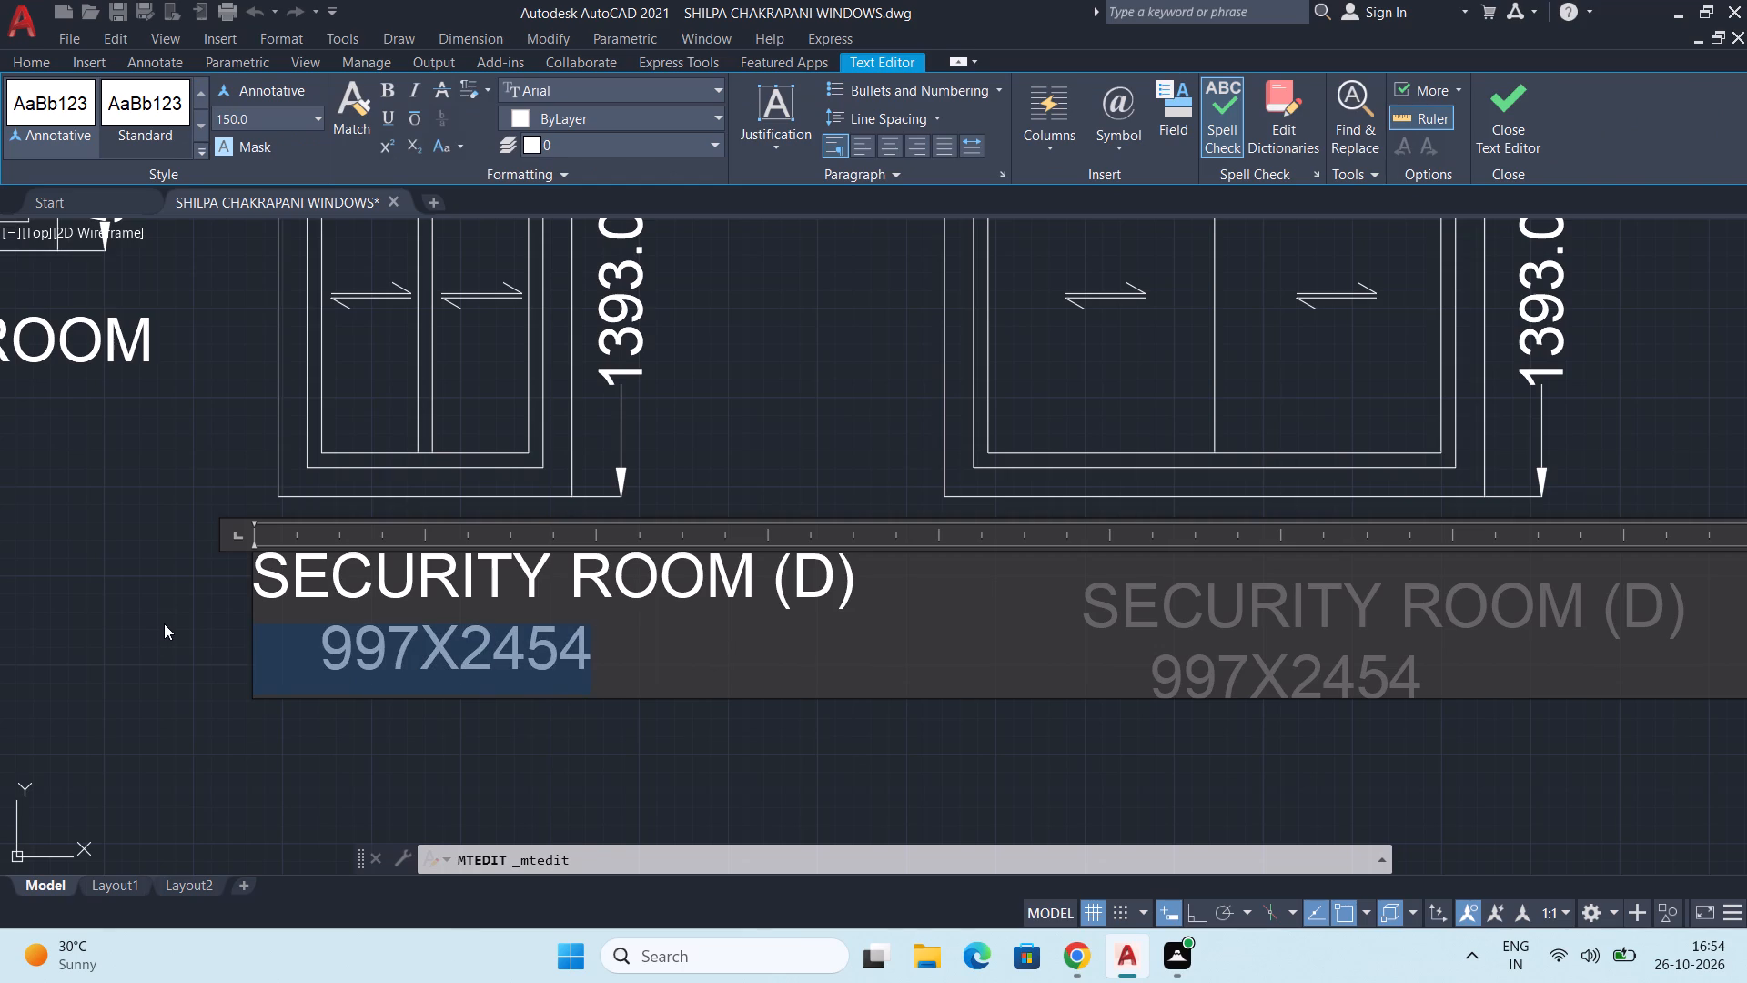
key("BackSpace")
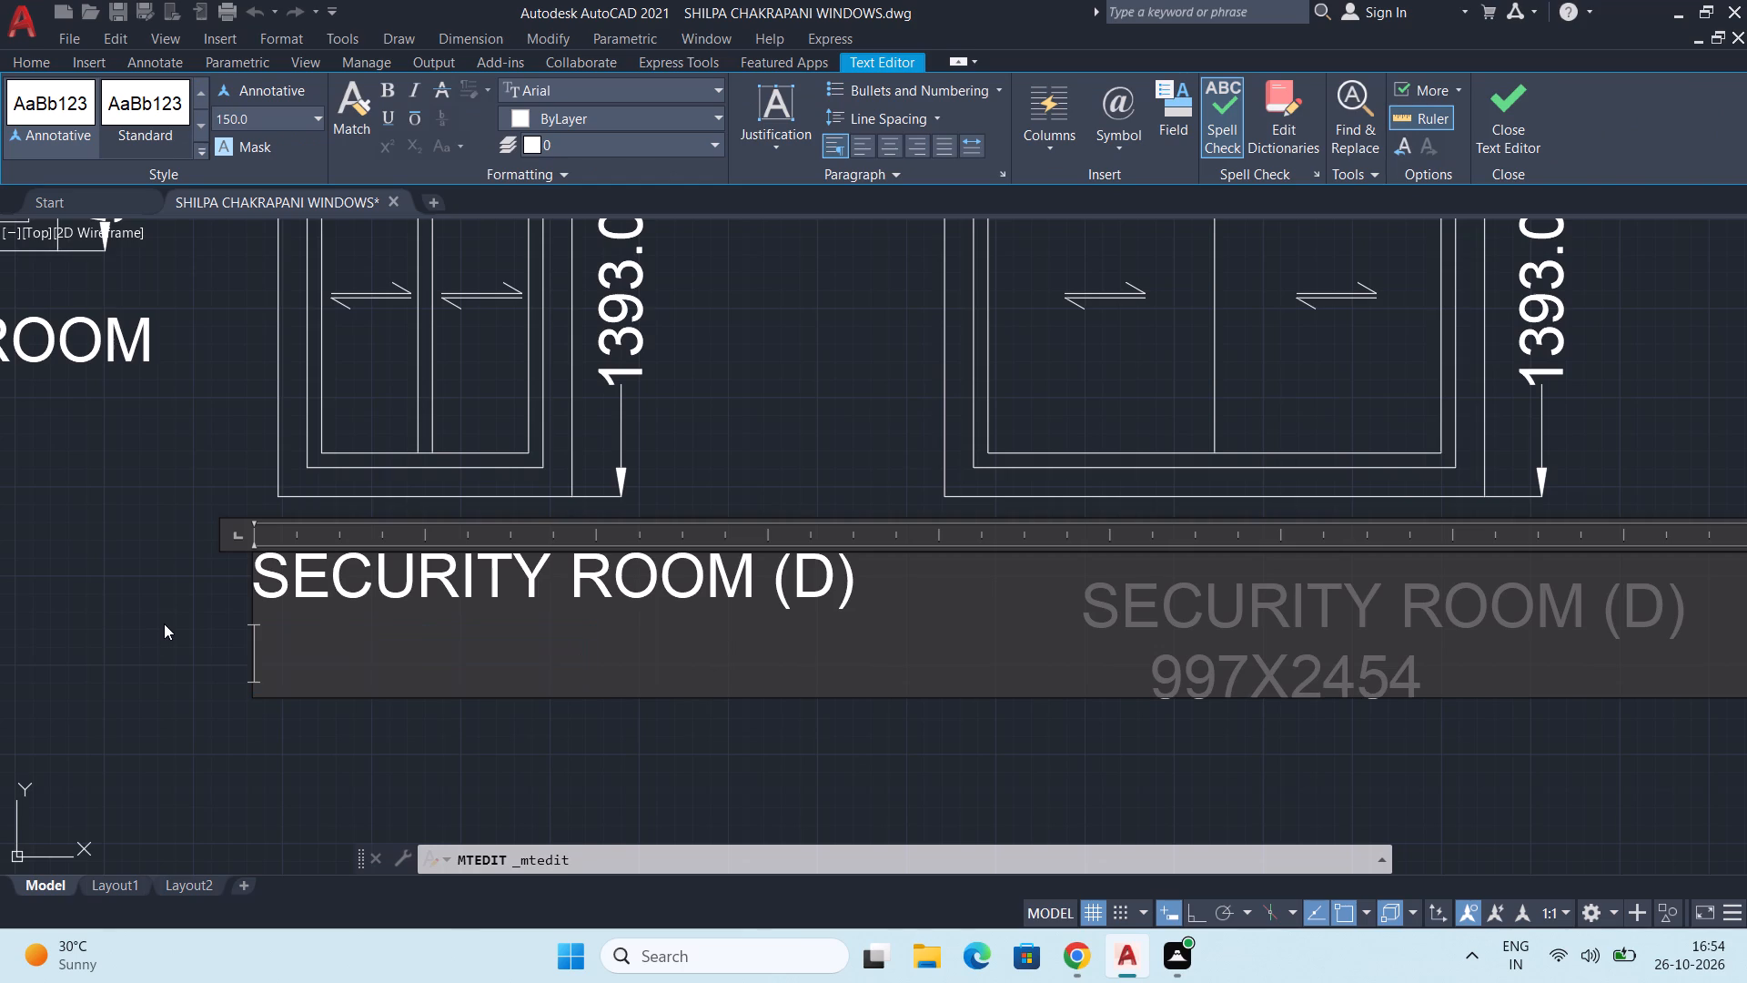
key("BackSpace")
key("BackSpace")
key("BackSpace")
key("BackSpace")
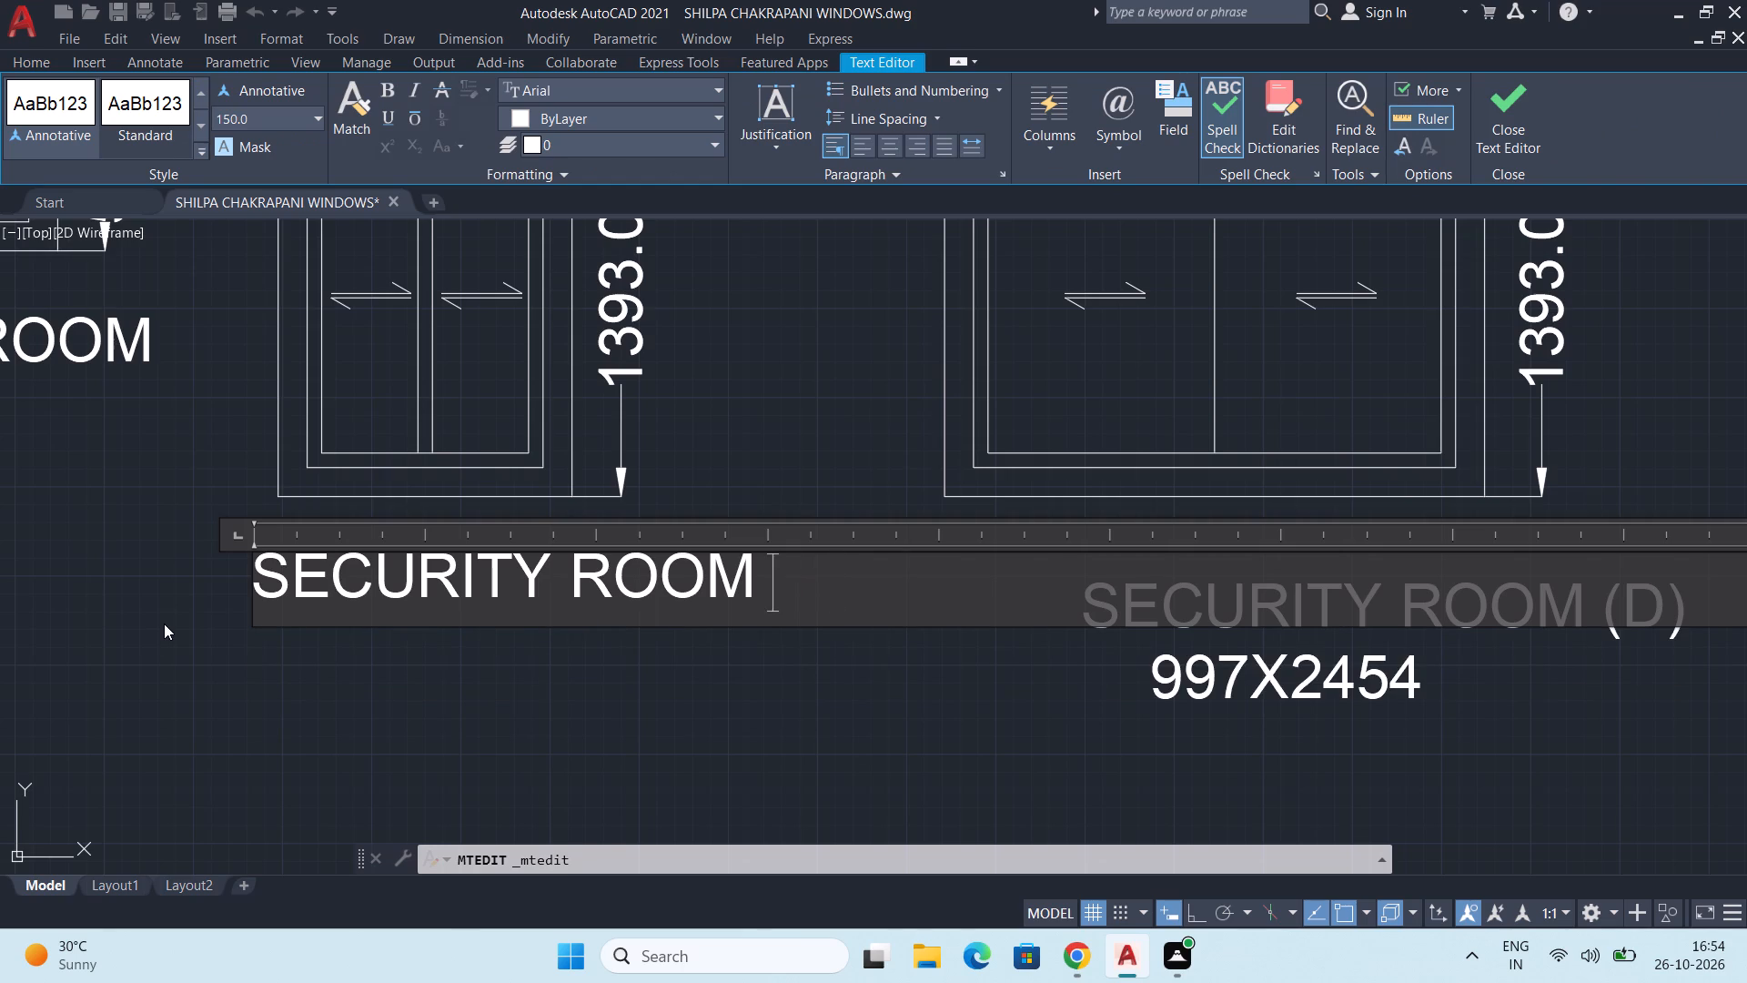
Add the size line 1030X1390, indented by three spaces, to the 1030-wide window's label and finish the text edit.
key("Return")
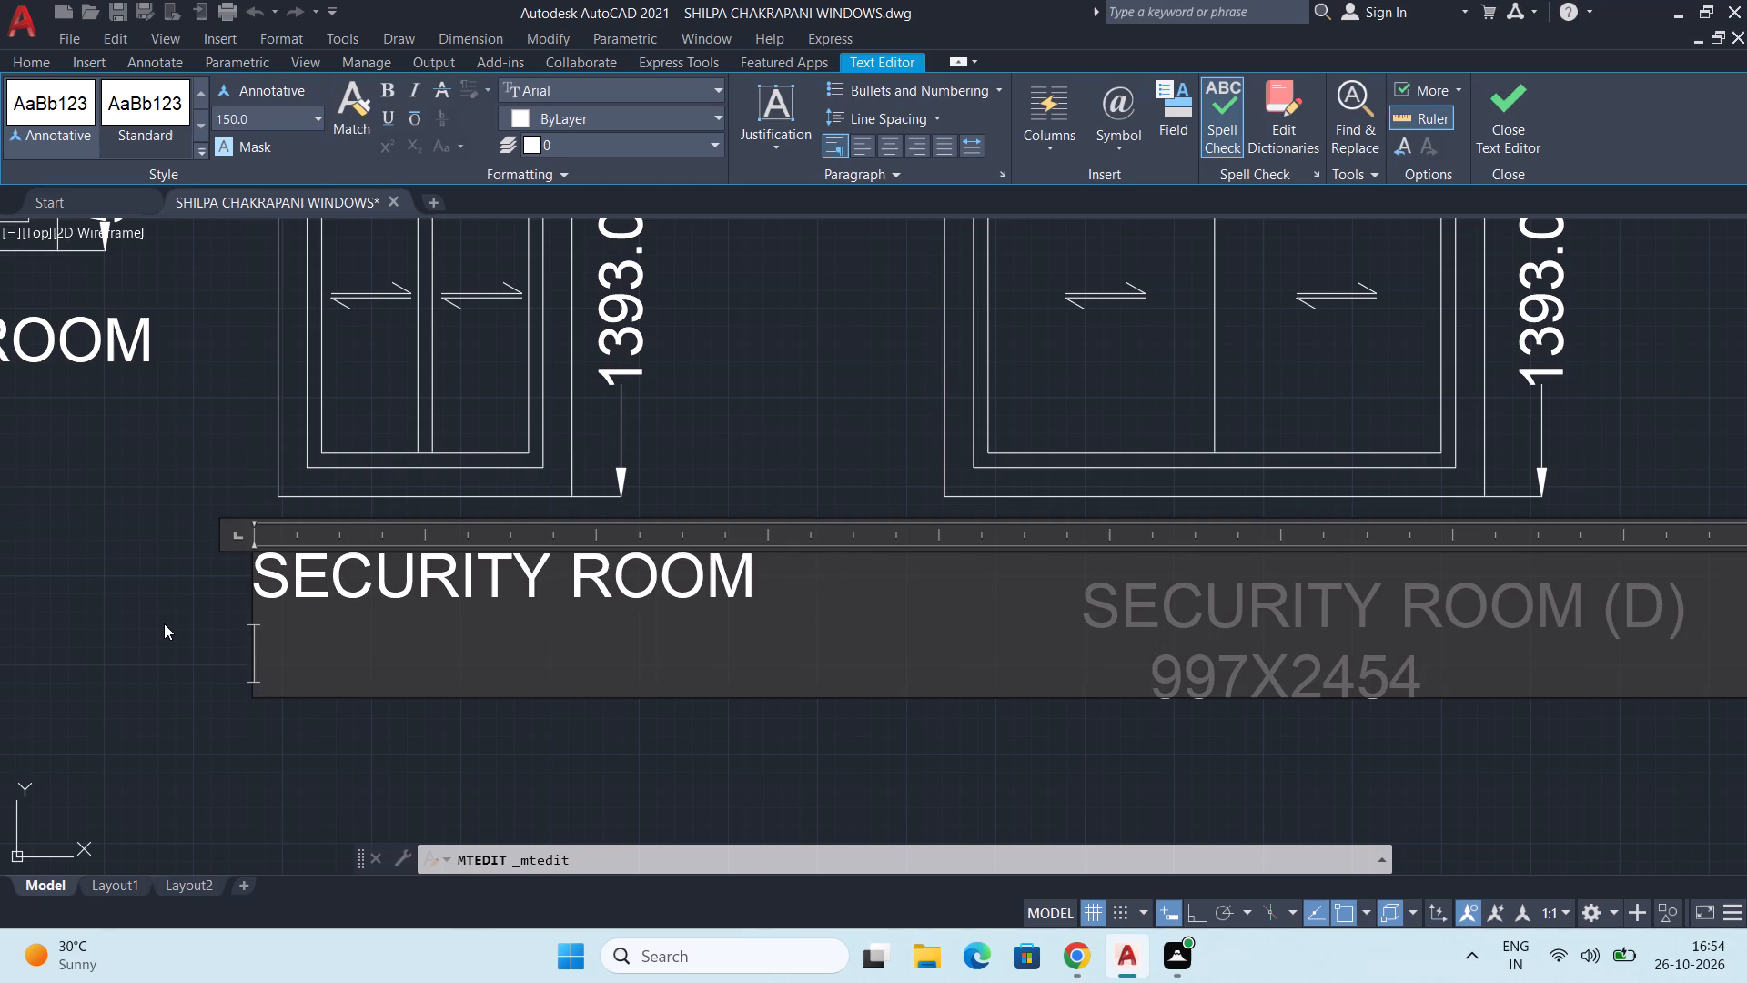
scroll(143, 550, "down", 1)
middle_click_drag(138, 557, 138, 560)
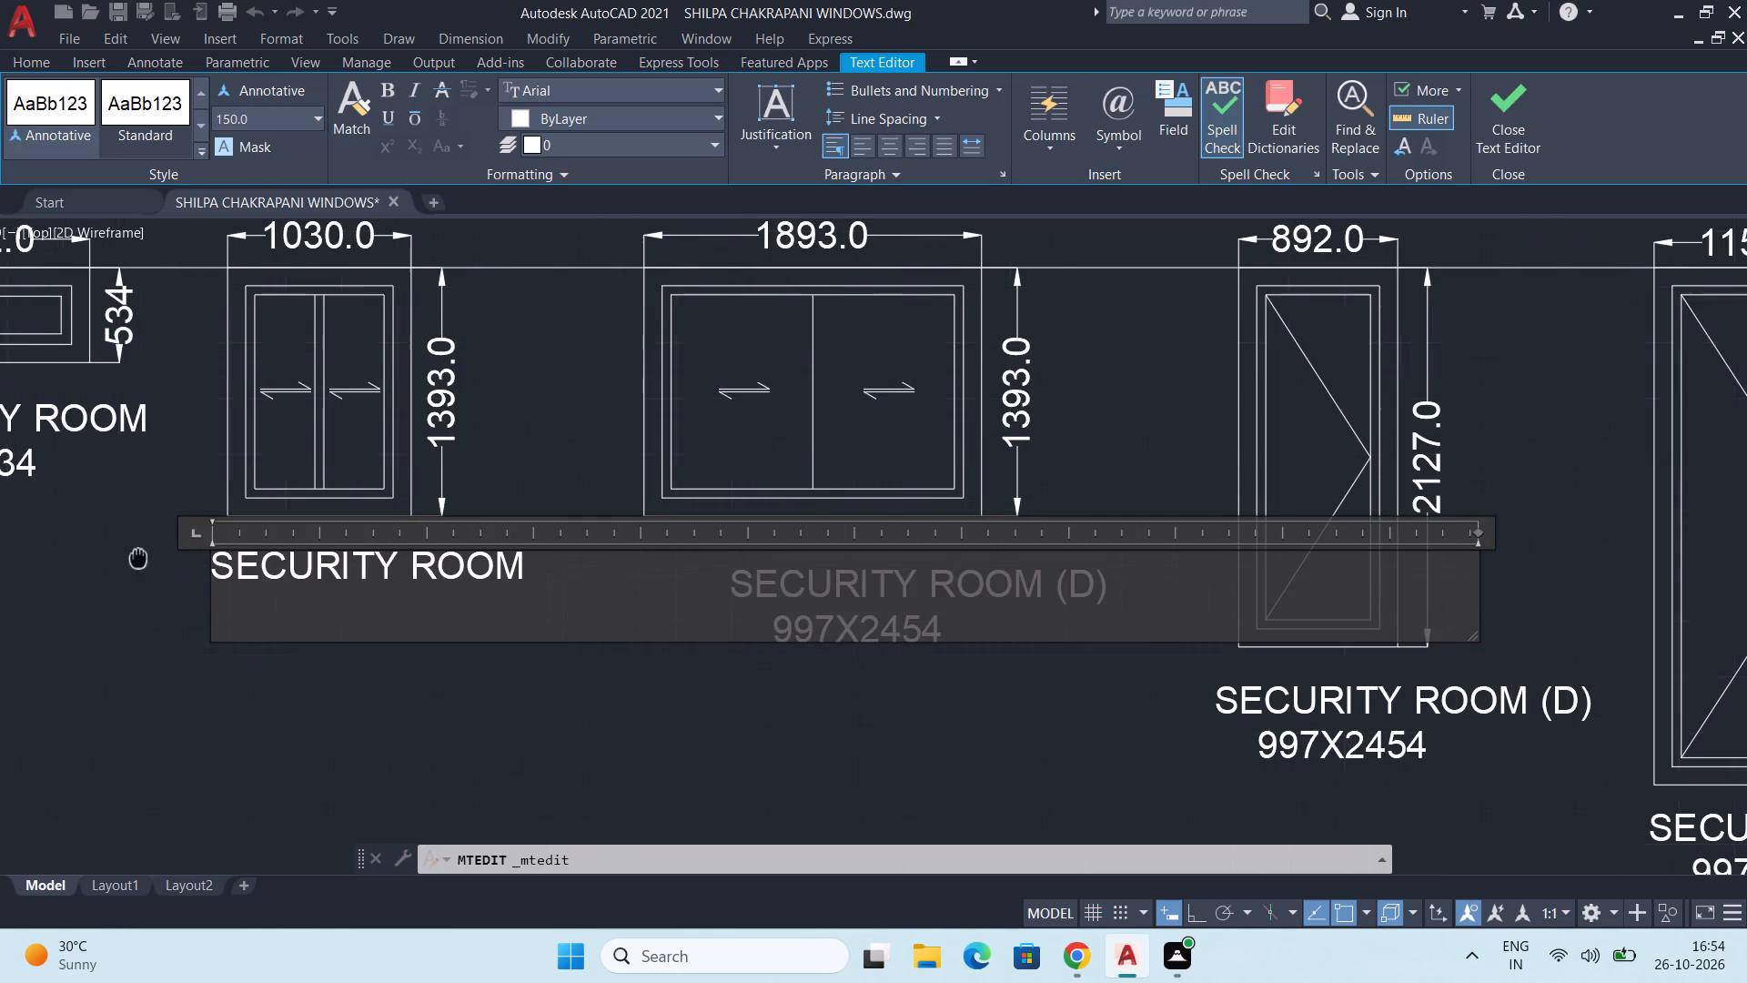
middle_click_drag(138, 560, 143, 612)
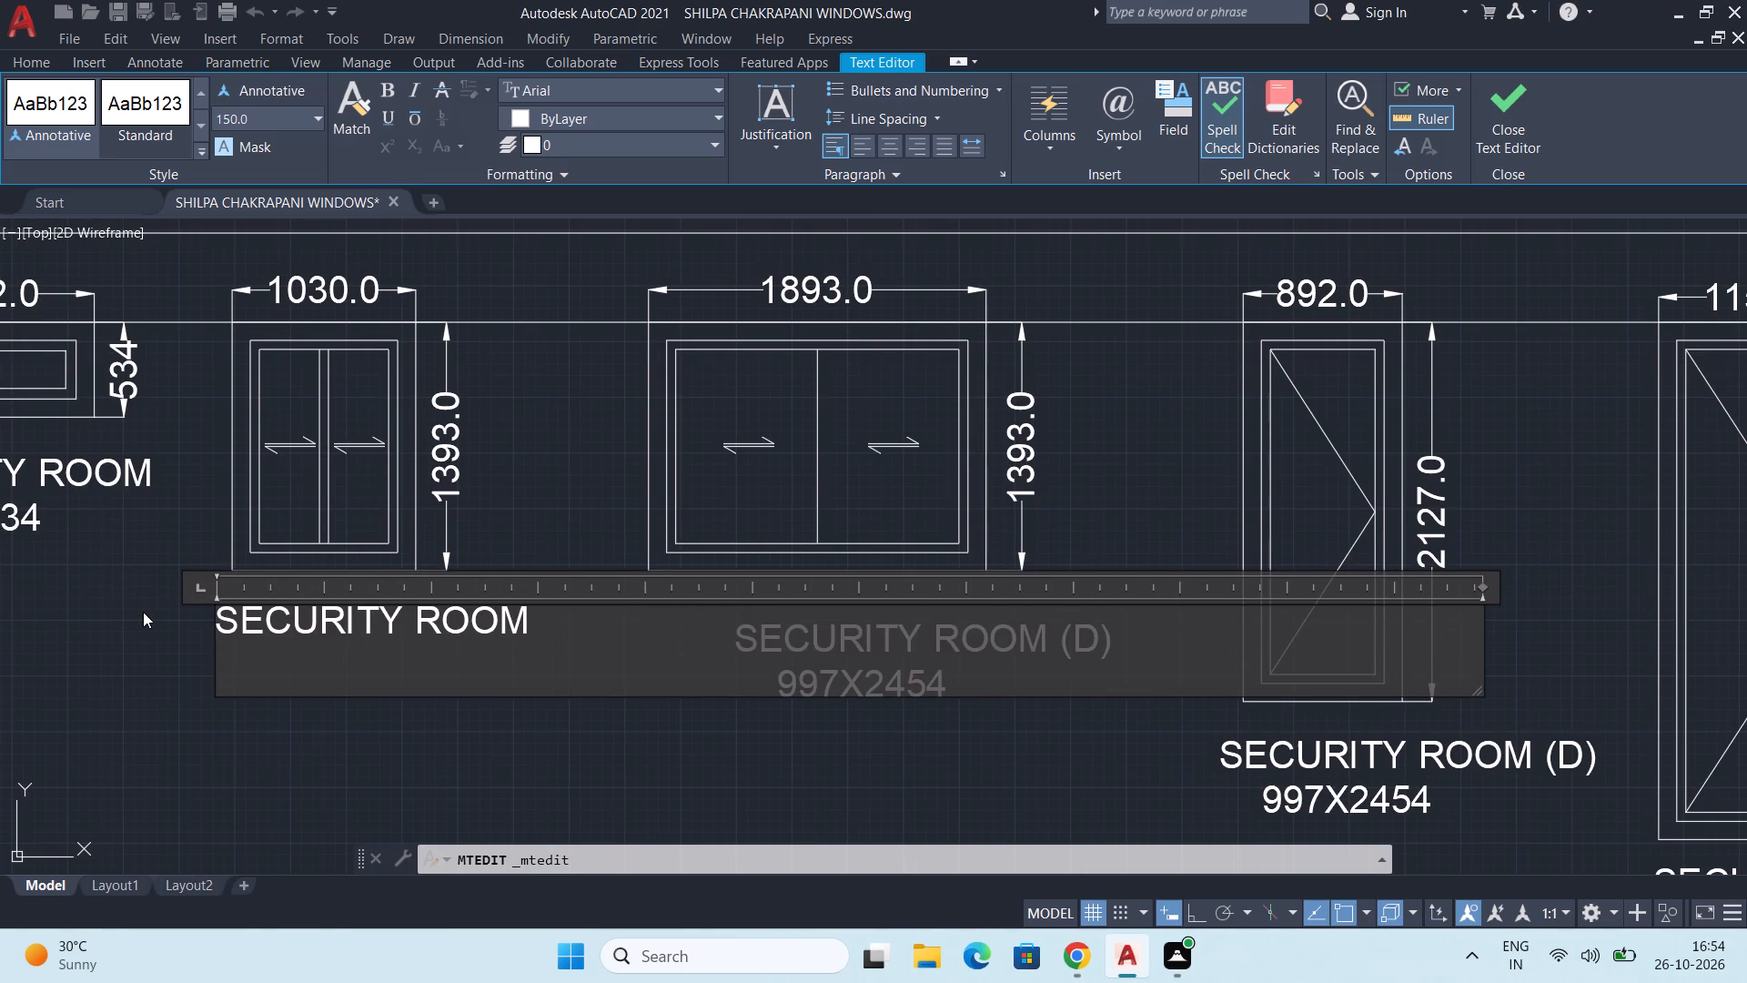
type("1030X")
type("1390")
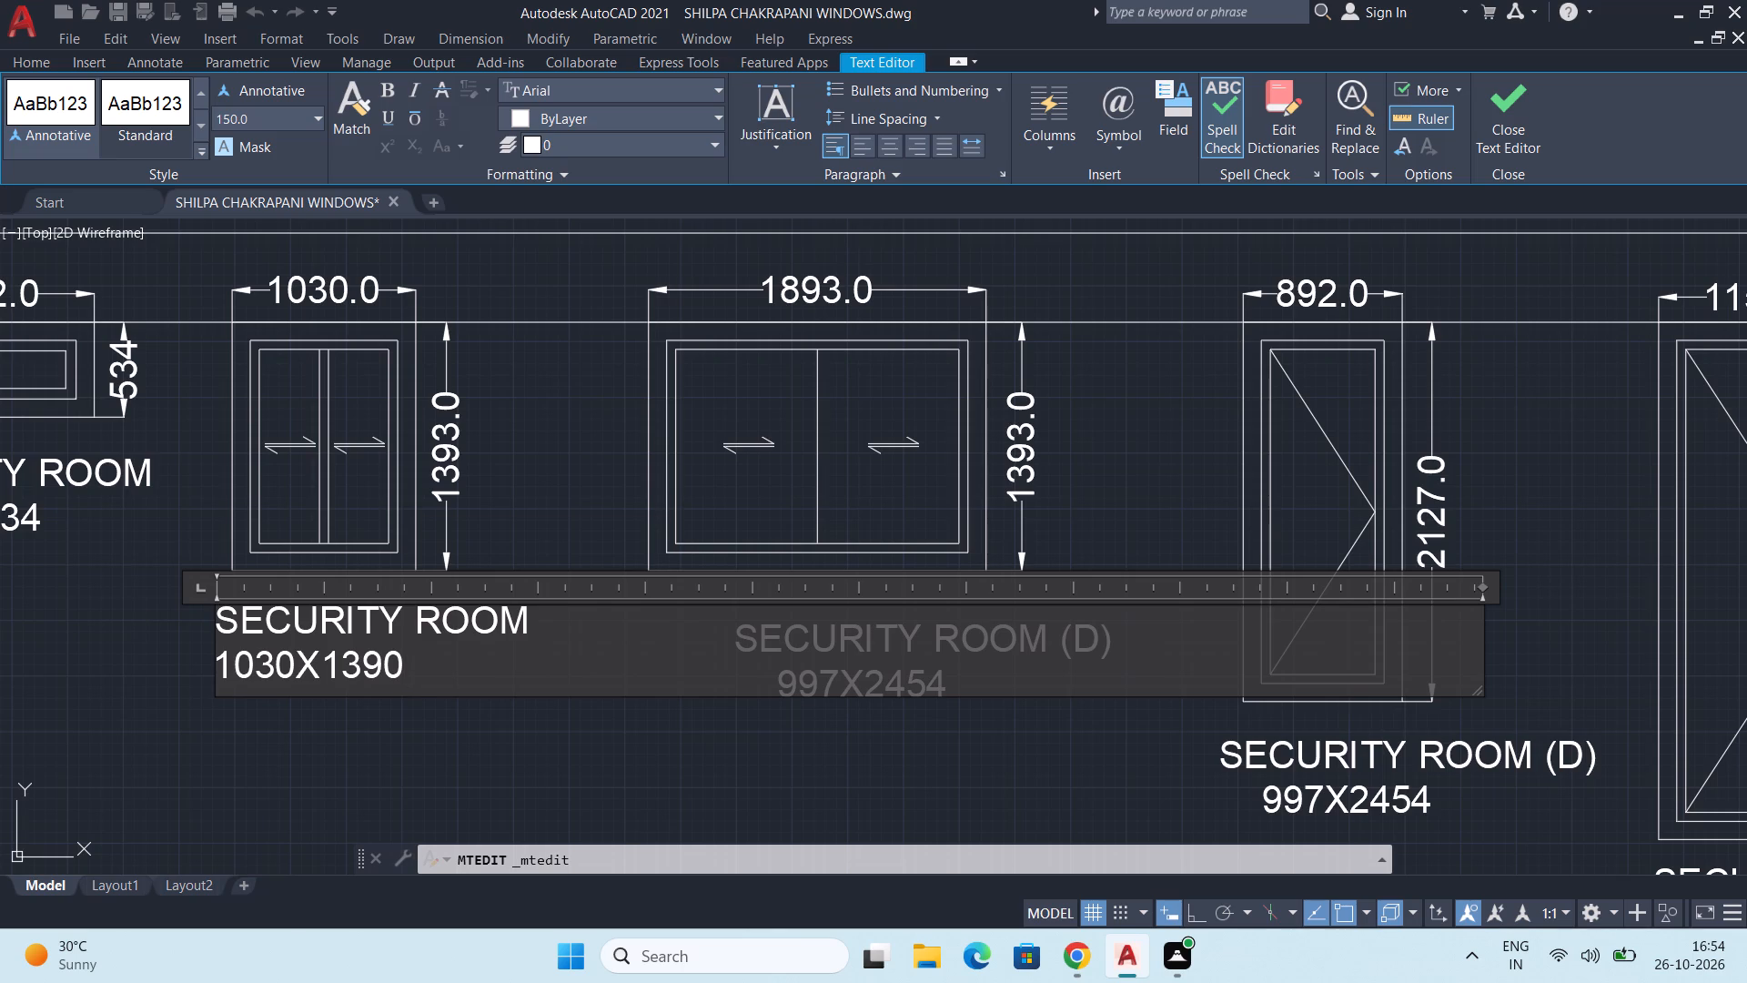
left_click(217, 675)
key("space")
key("space")
key("space")
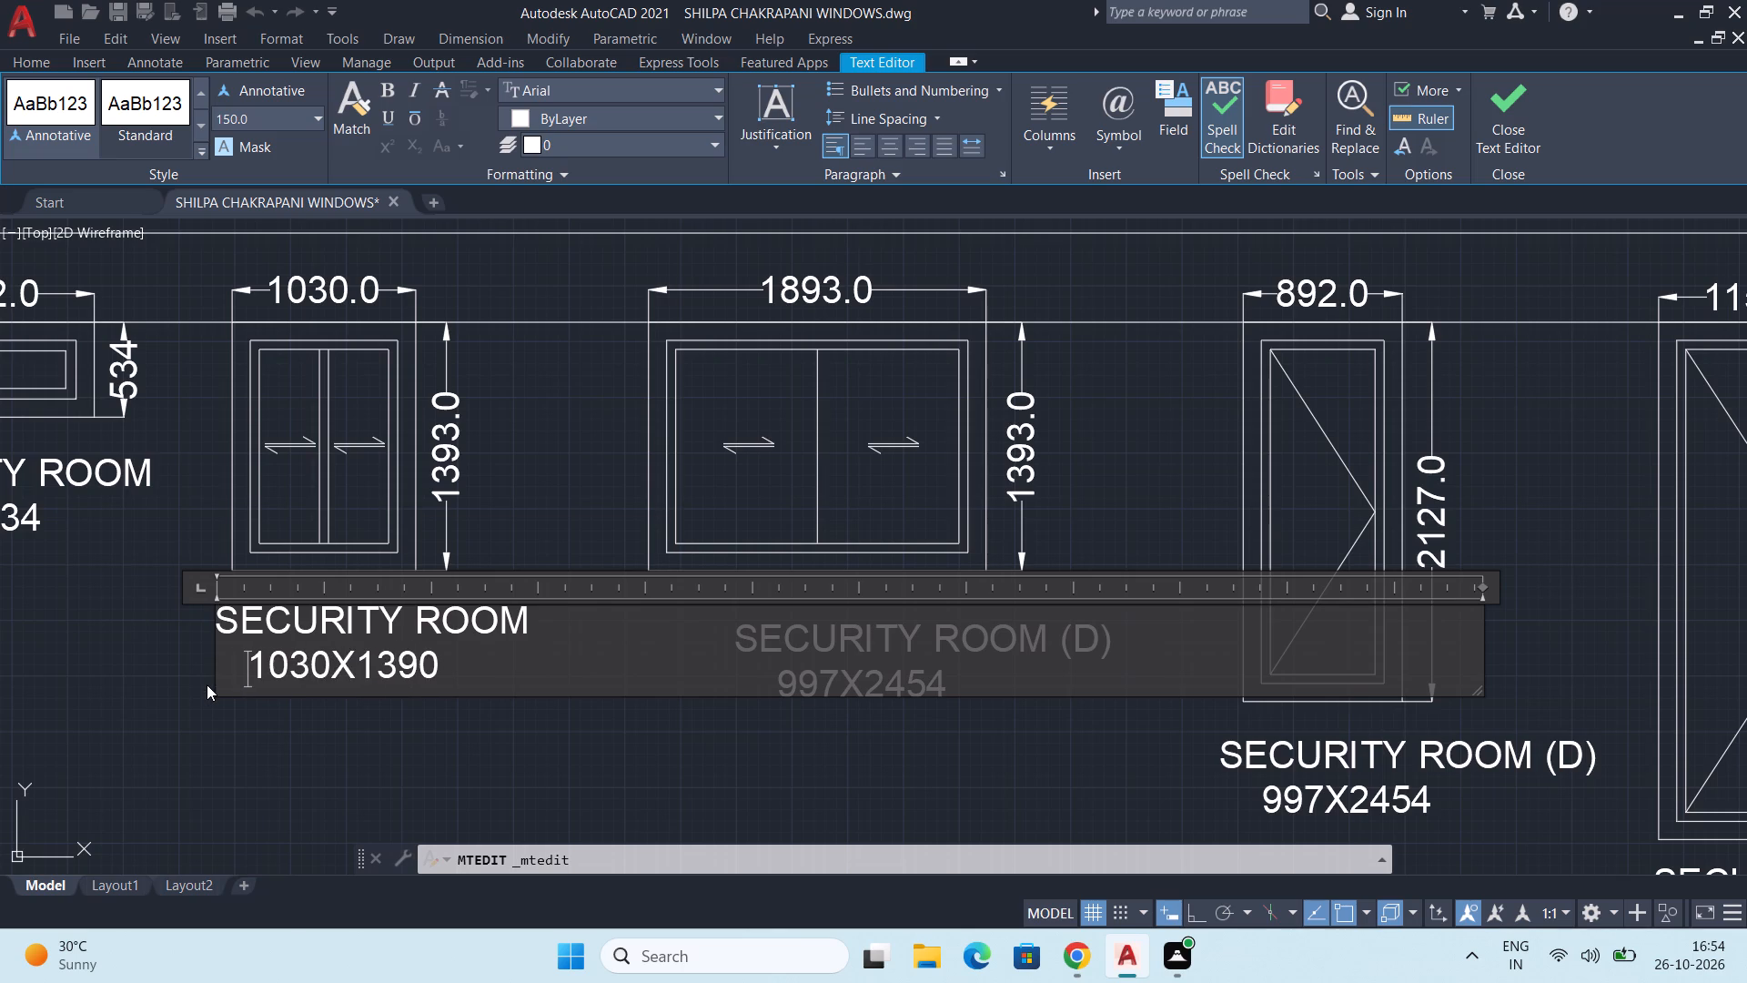
left_click(167, 743)
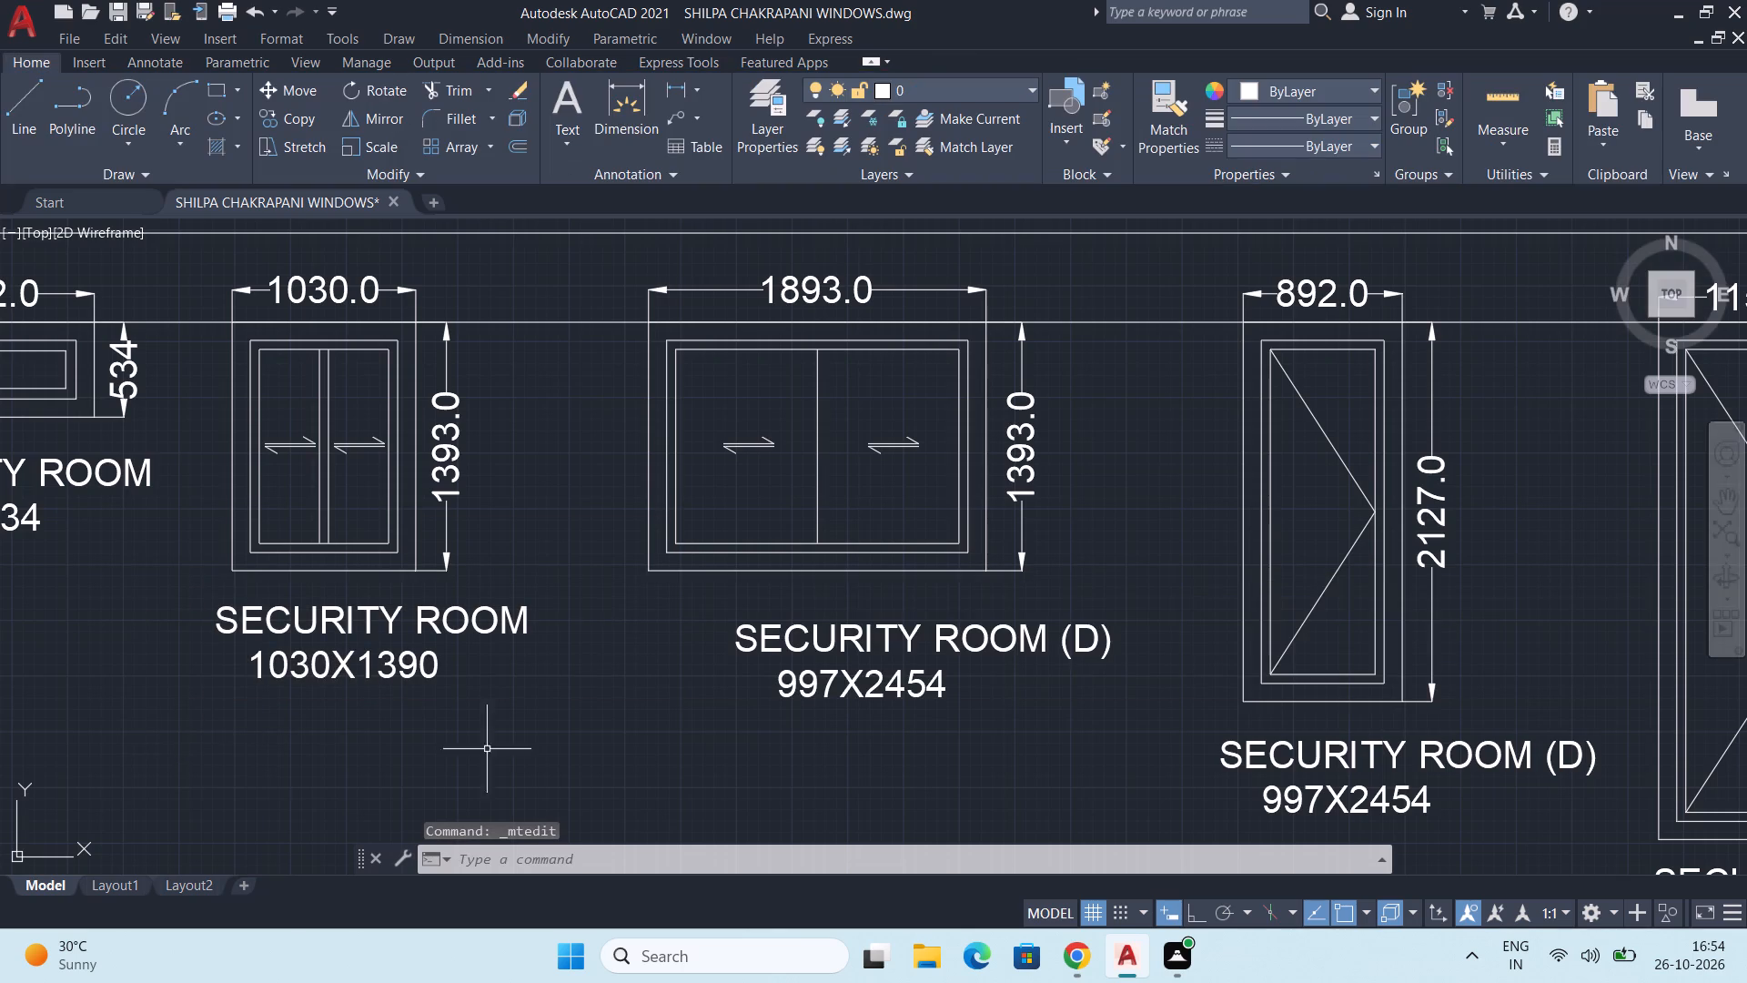
Delete the size line and the (D) from the label beneath the 1893-wide window, keeping SECURITY ROOM.
double_click(895, 684)
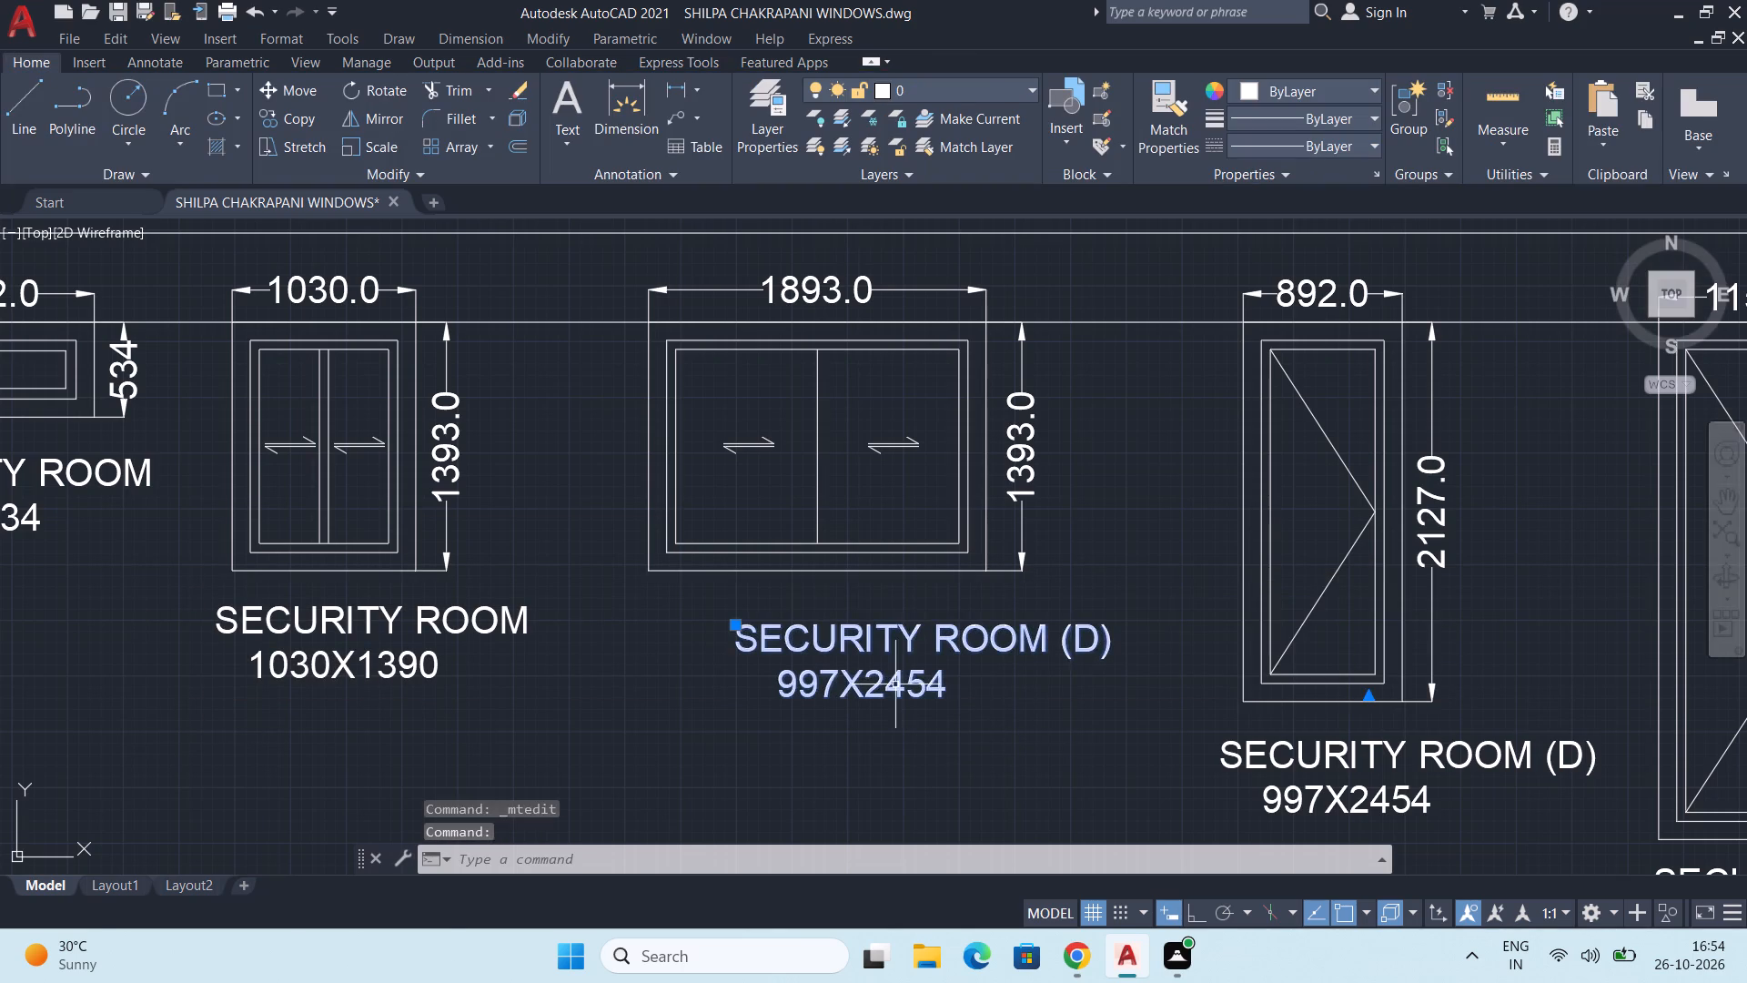
left_click_drag(974, 676, 700, 698)
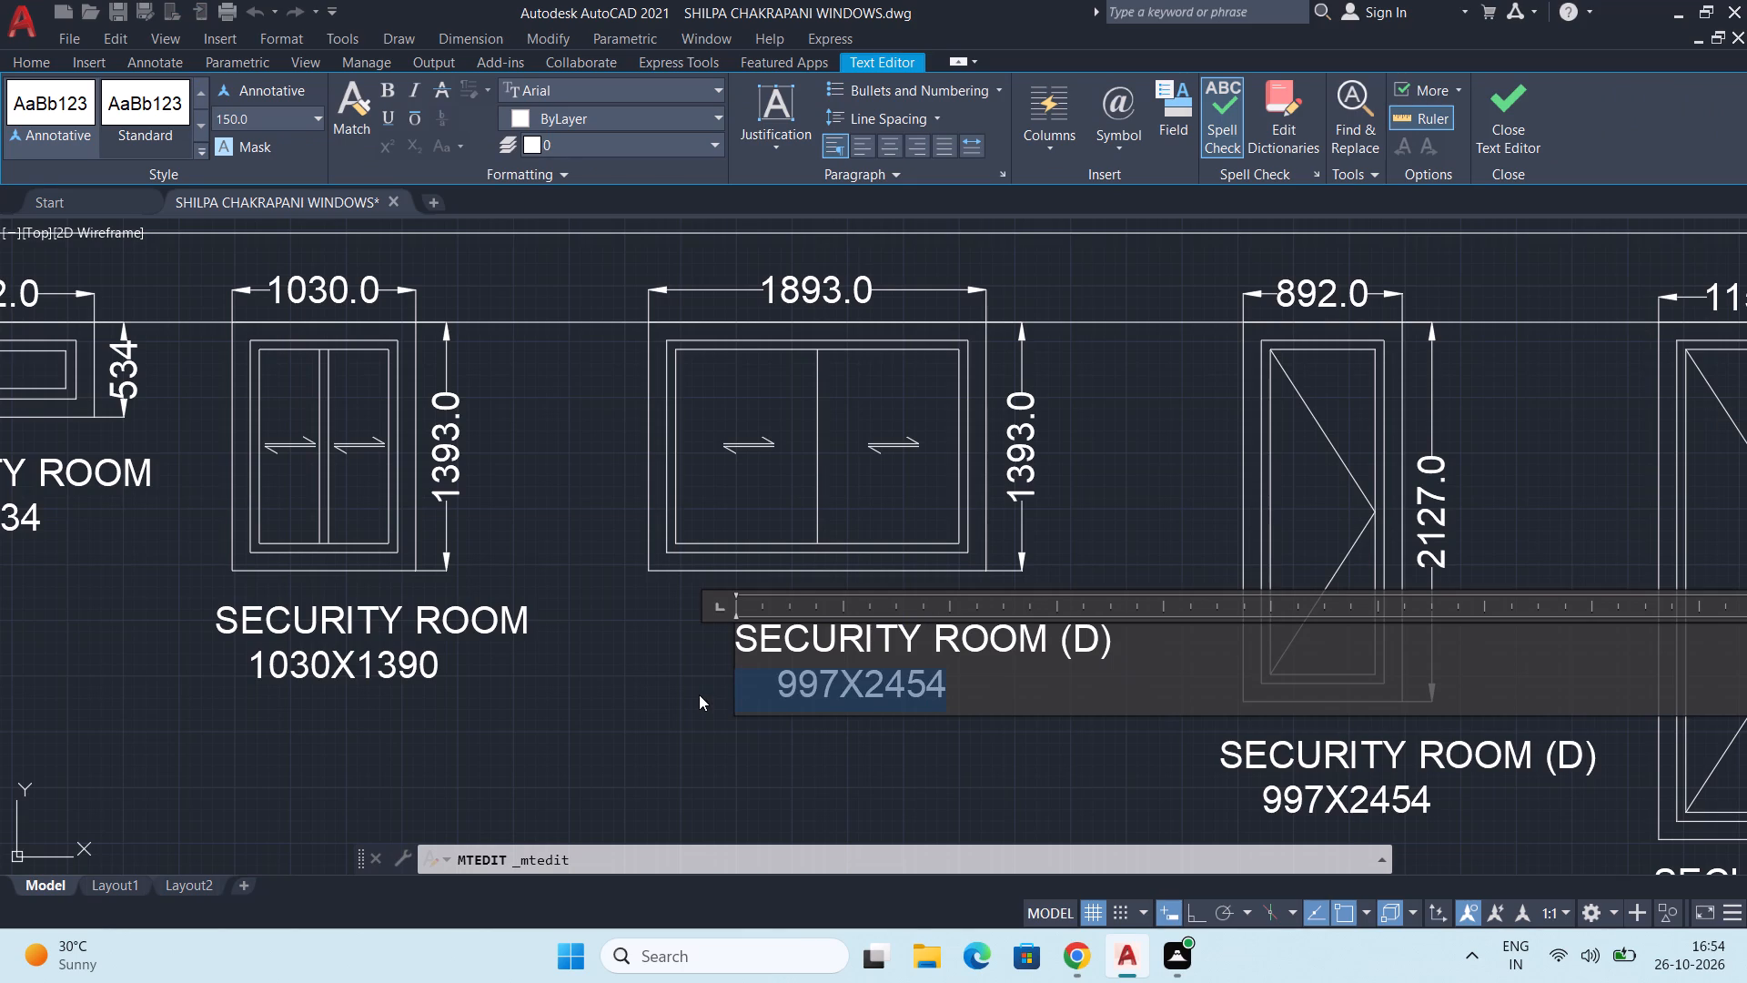
key("BackSpace")
key("BackSpace")
key("BackSpace")
key("BackSpace")
key("BackSpace")
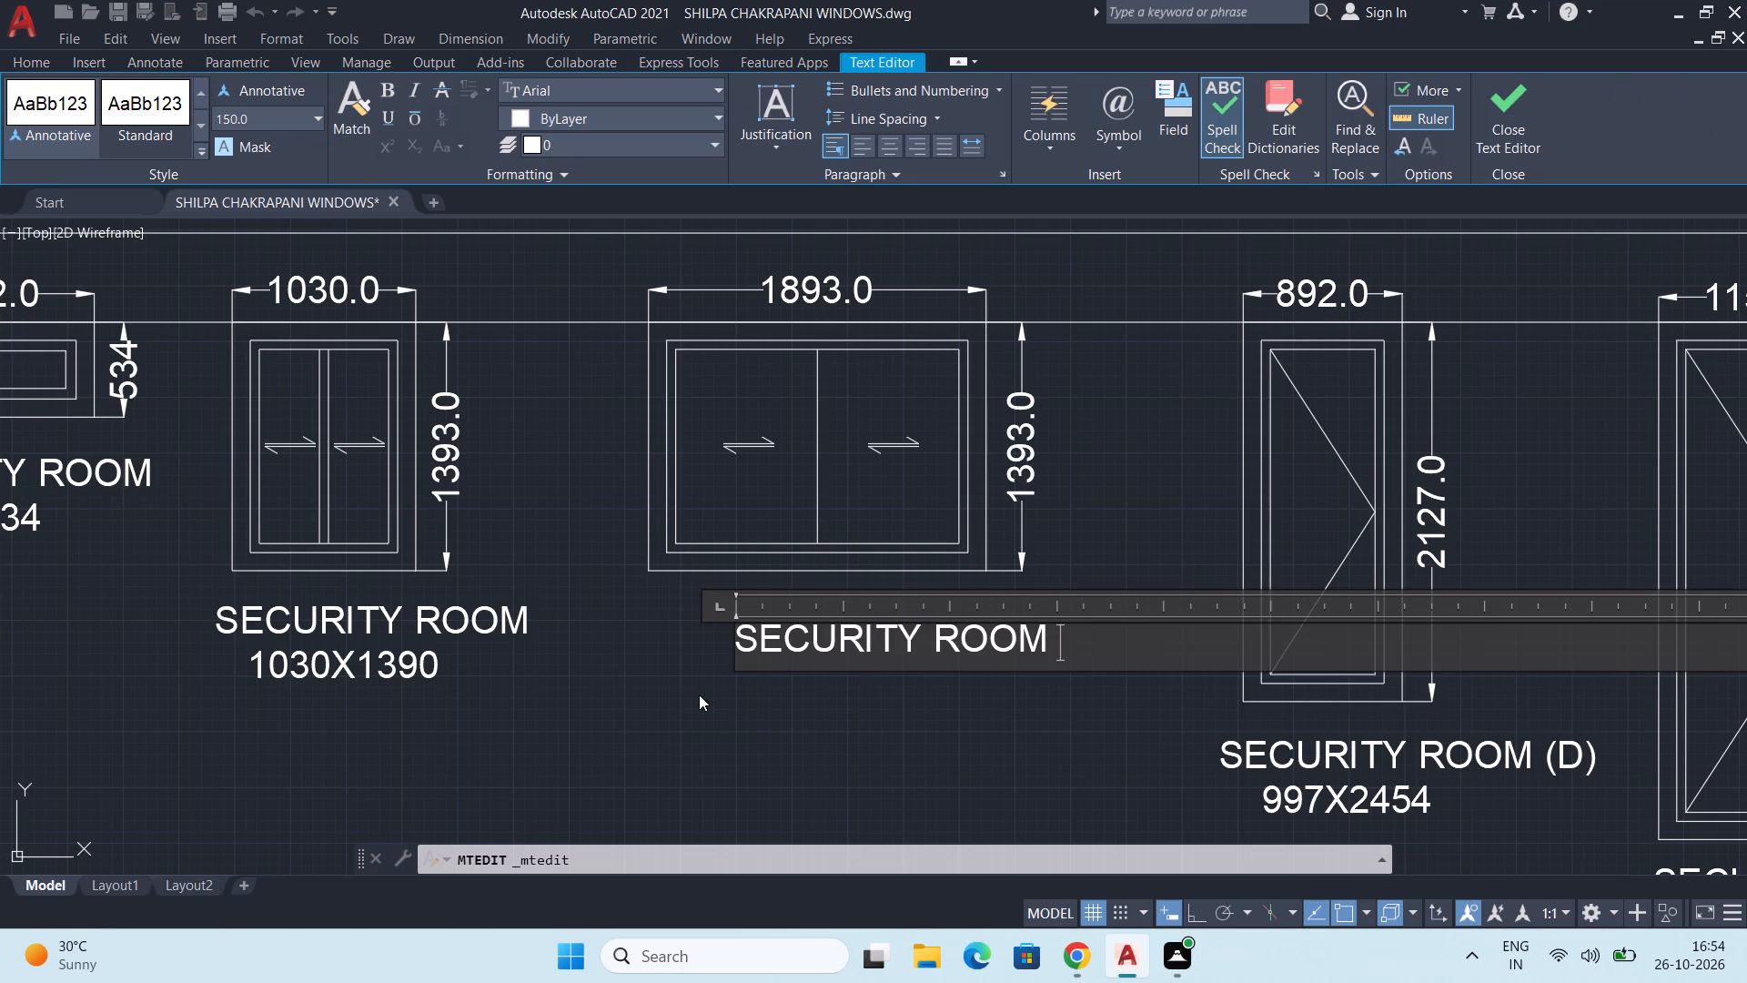
Add the size line 1893X1393, indented by four spaces, to the 1893-wide window's label and finish the text edit.
key("Return")
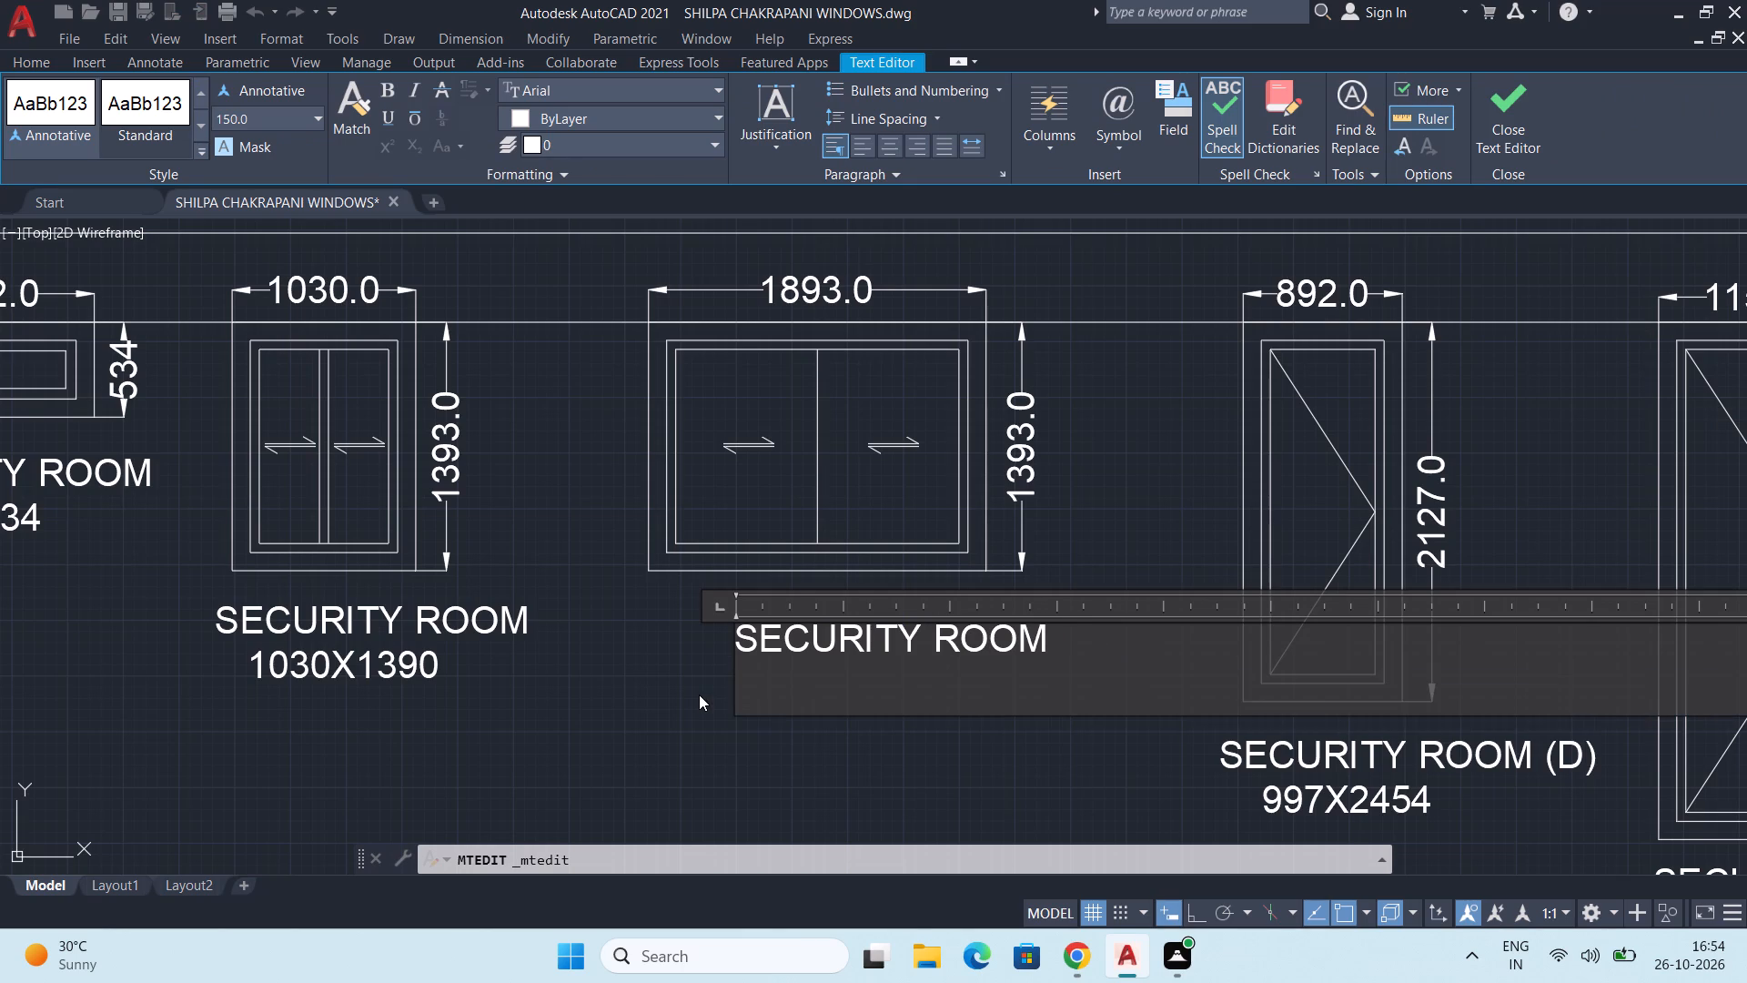
type("1893")
key("x")
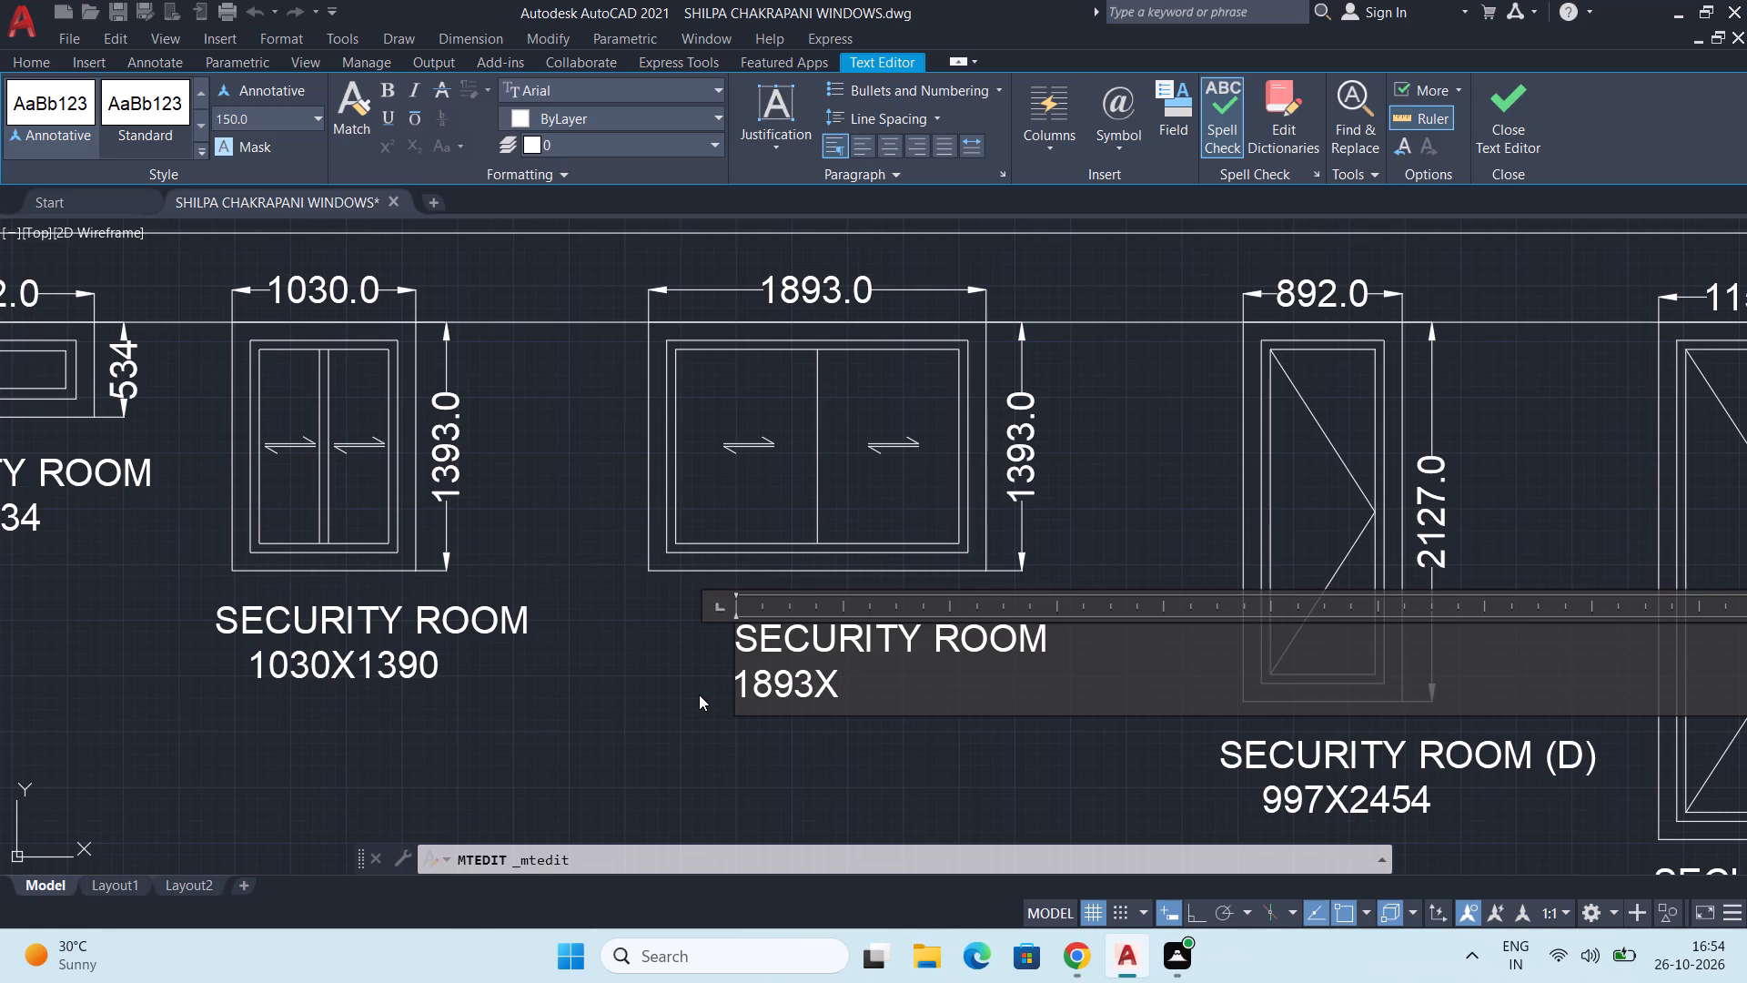
type("13")
type("93")
left_click(736, 676)
key("space")
key("space")
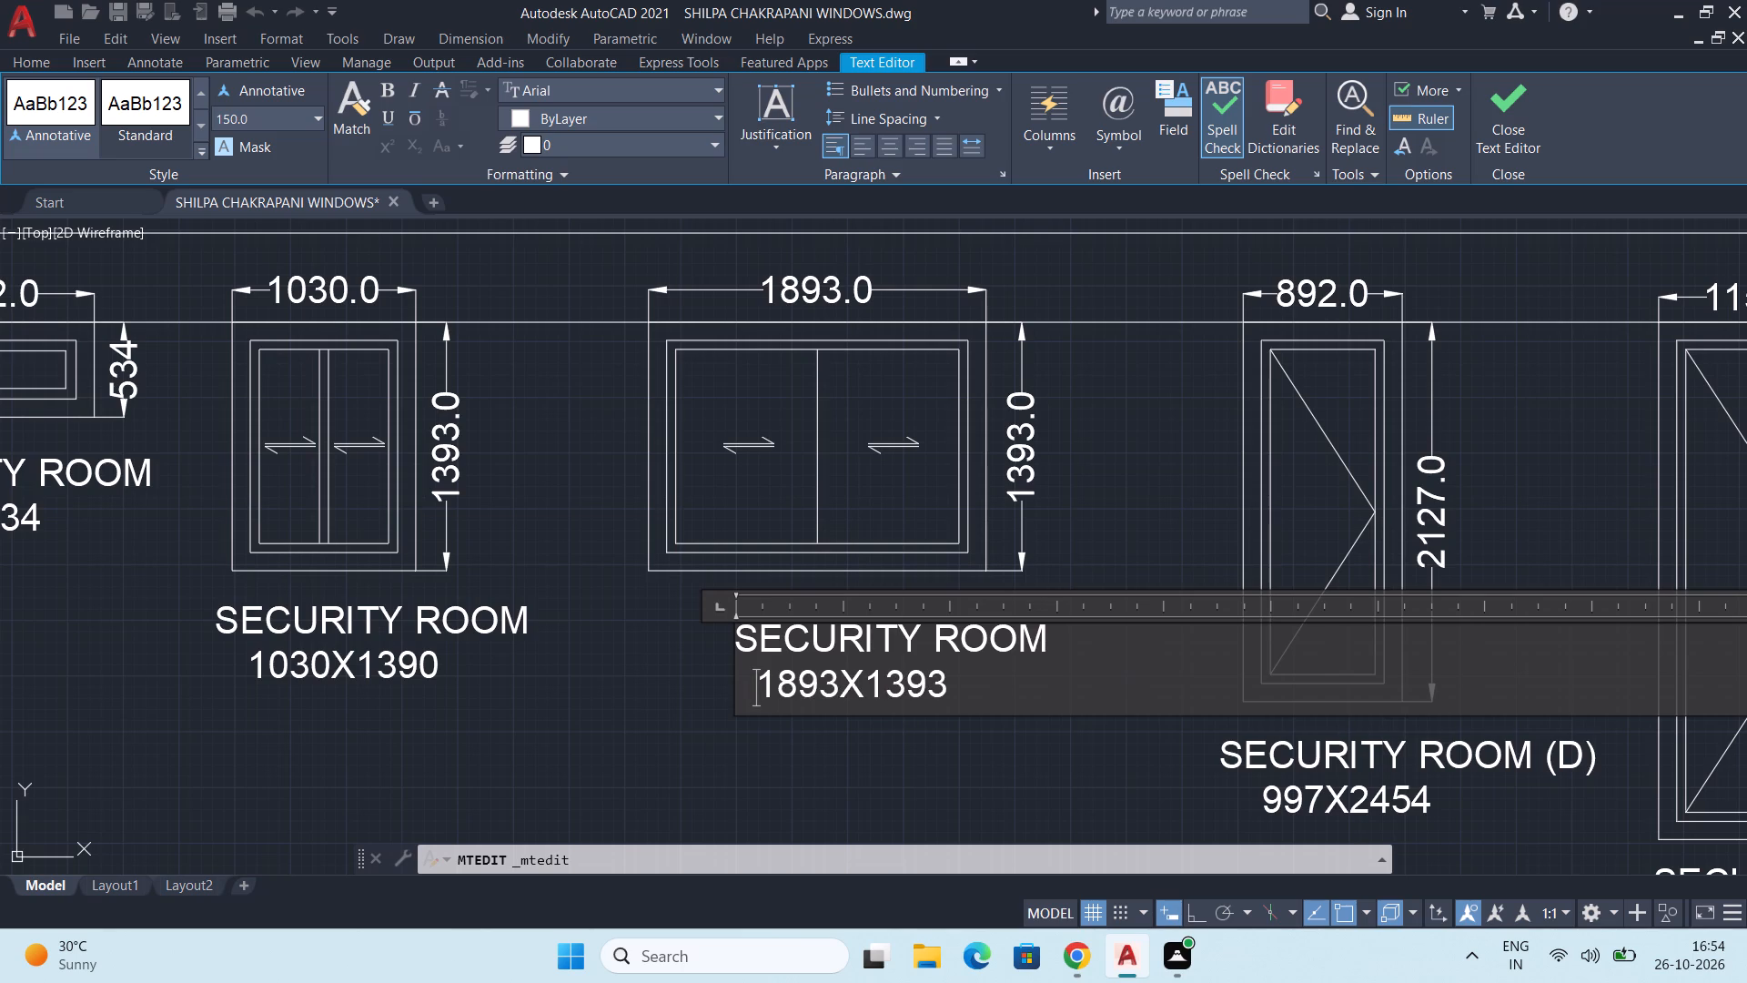
key("space")
key("space")
left_click(664, 735)
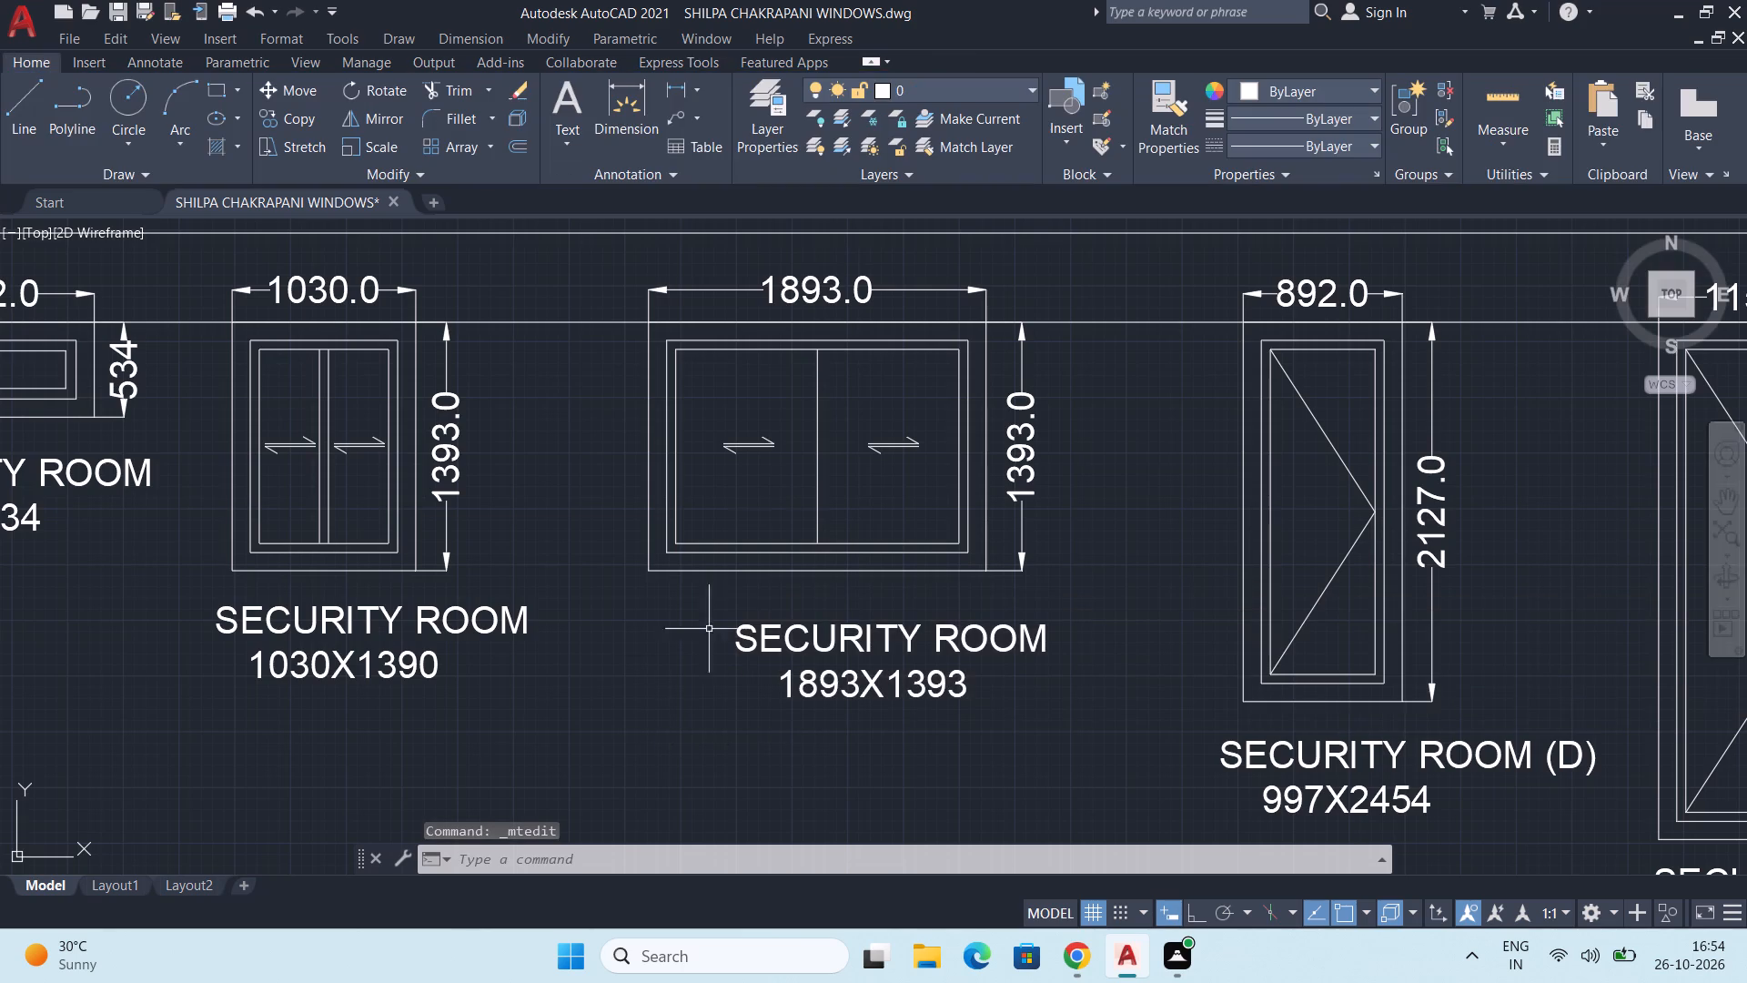
Move the SECURITY ROOM 1893X1393 label slightly up and left so it sits closer beneath its window's centre.
left_click(833, 641)
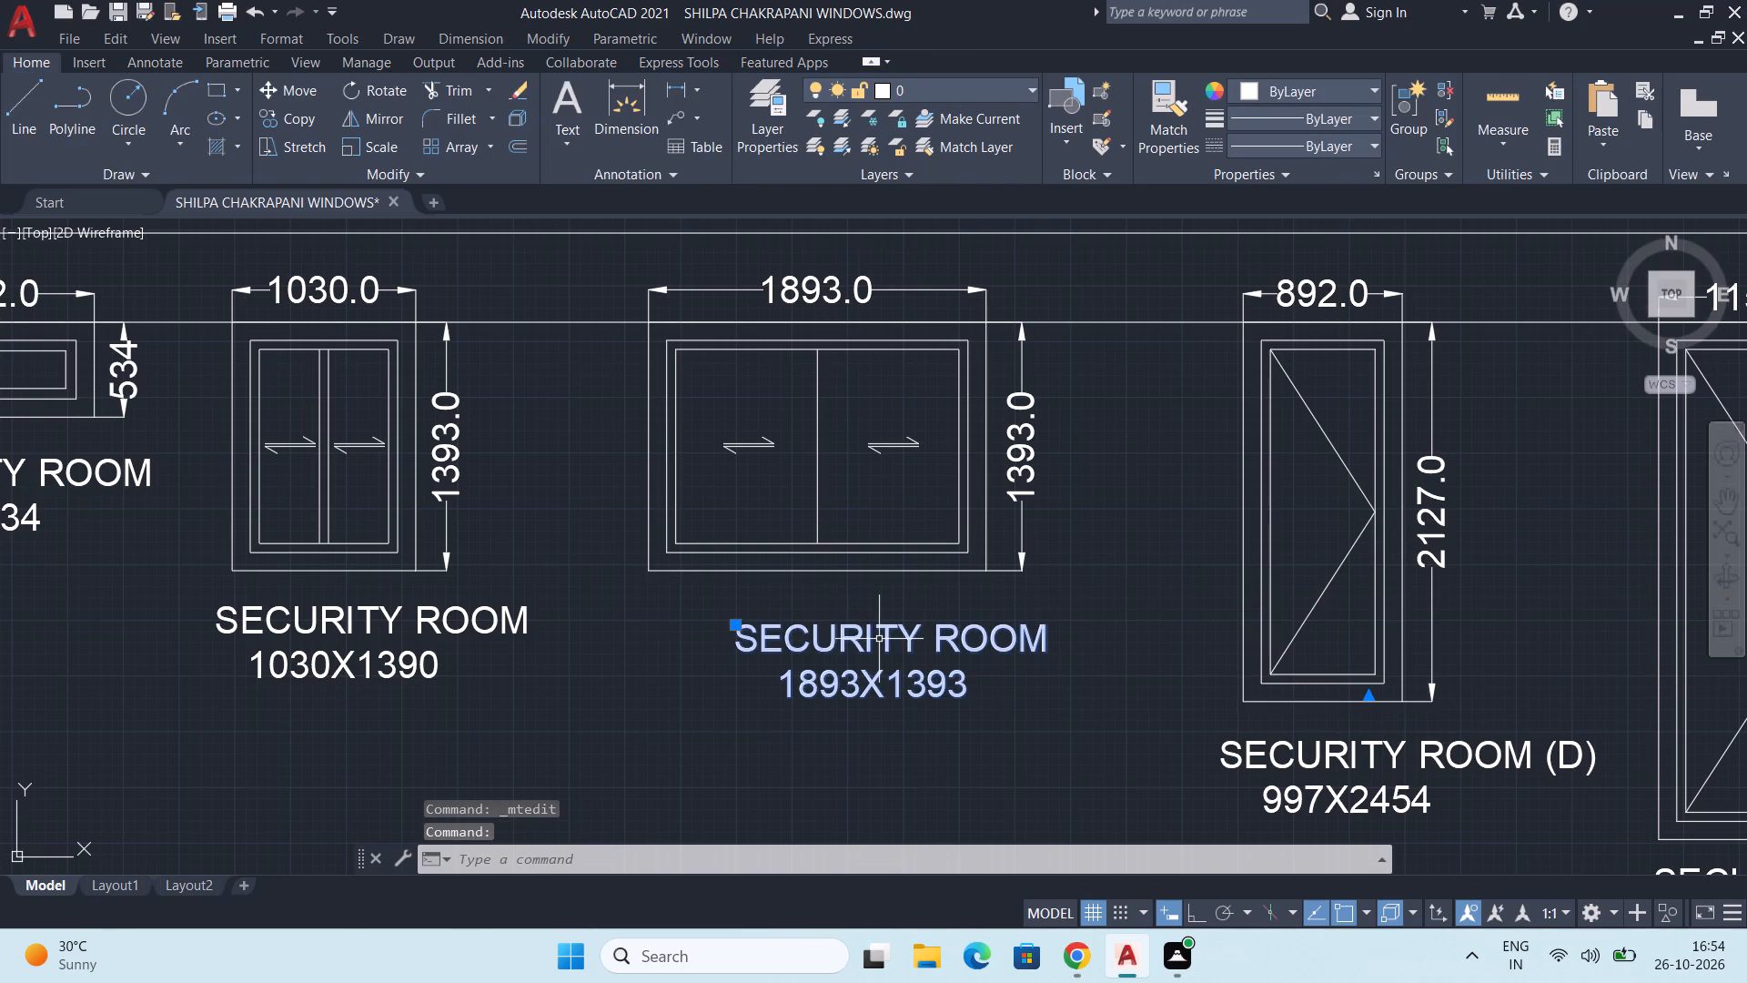
left_click_drag(879, 639, 846, 632)
left_click(863, 637)
left_click_drag(863, 650, 816, 624)
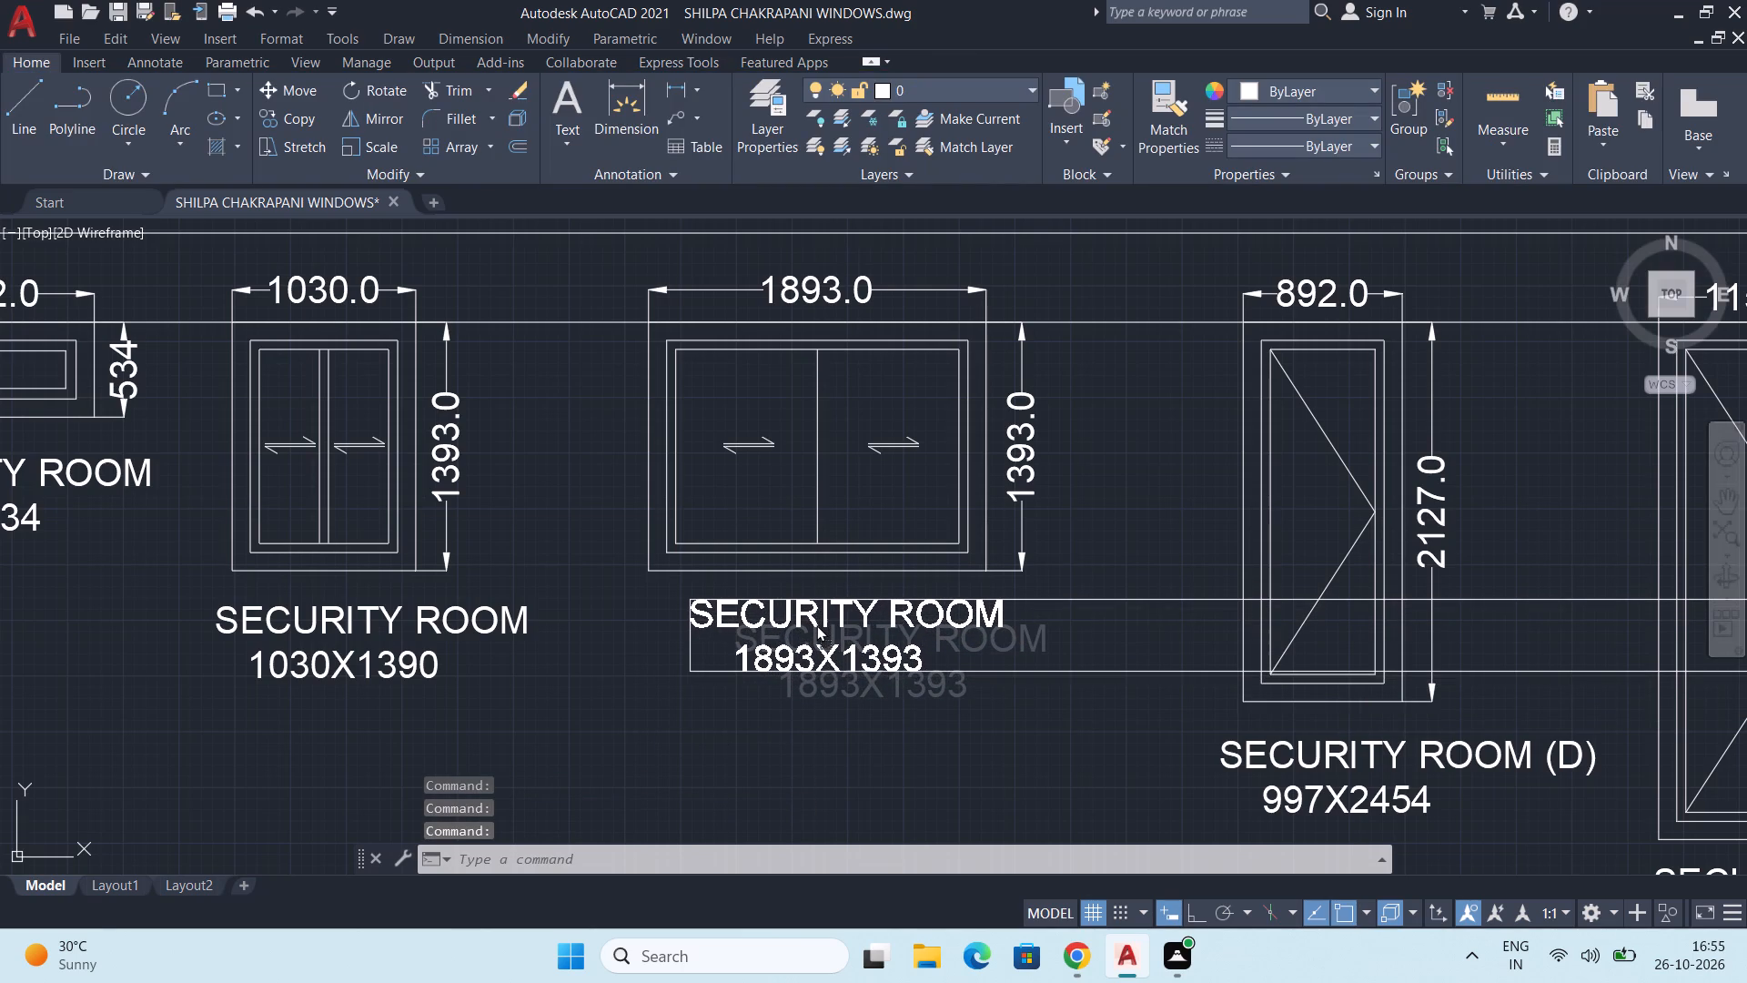
left_click_drag(816, 624, 817, 625)
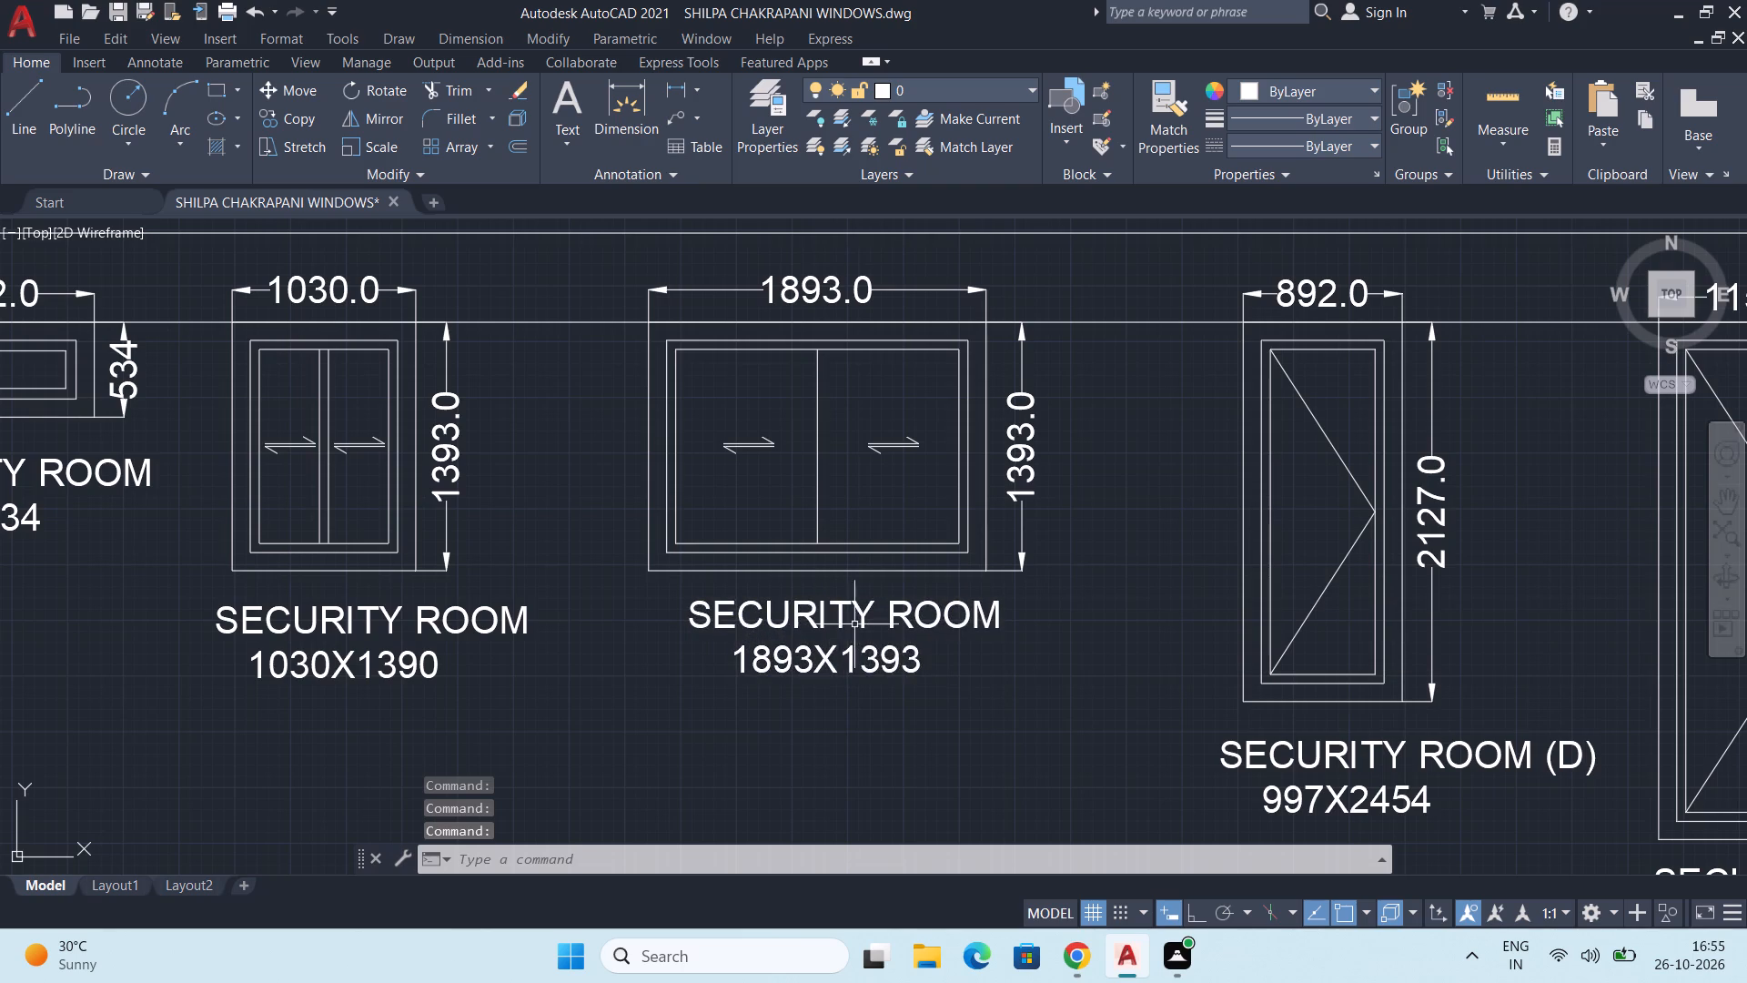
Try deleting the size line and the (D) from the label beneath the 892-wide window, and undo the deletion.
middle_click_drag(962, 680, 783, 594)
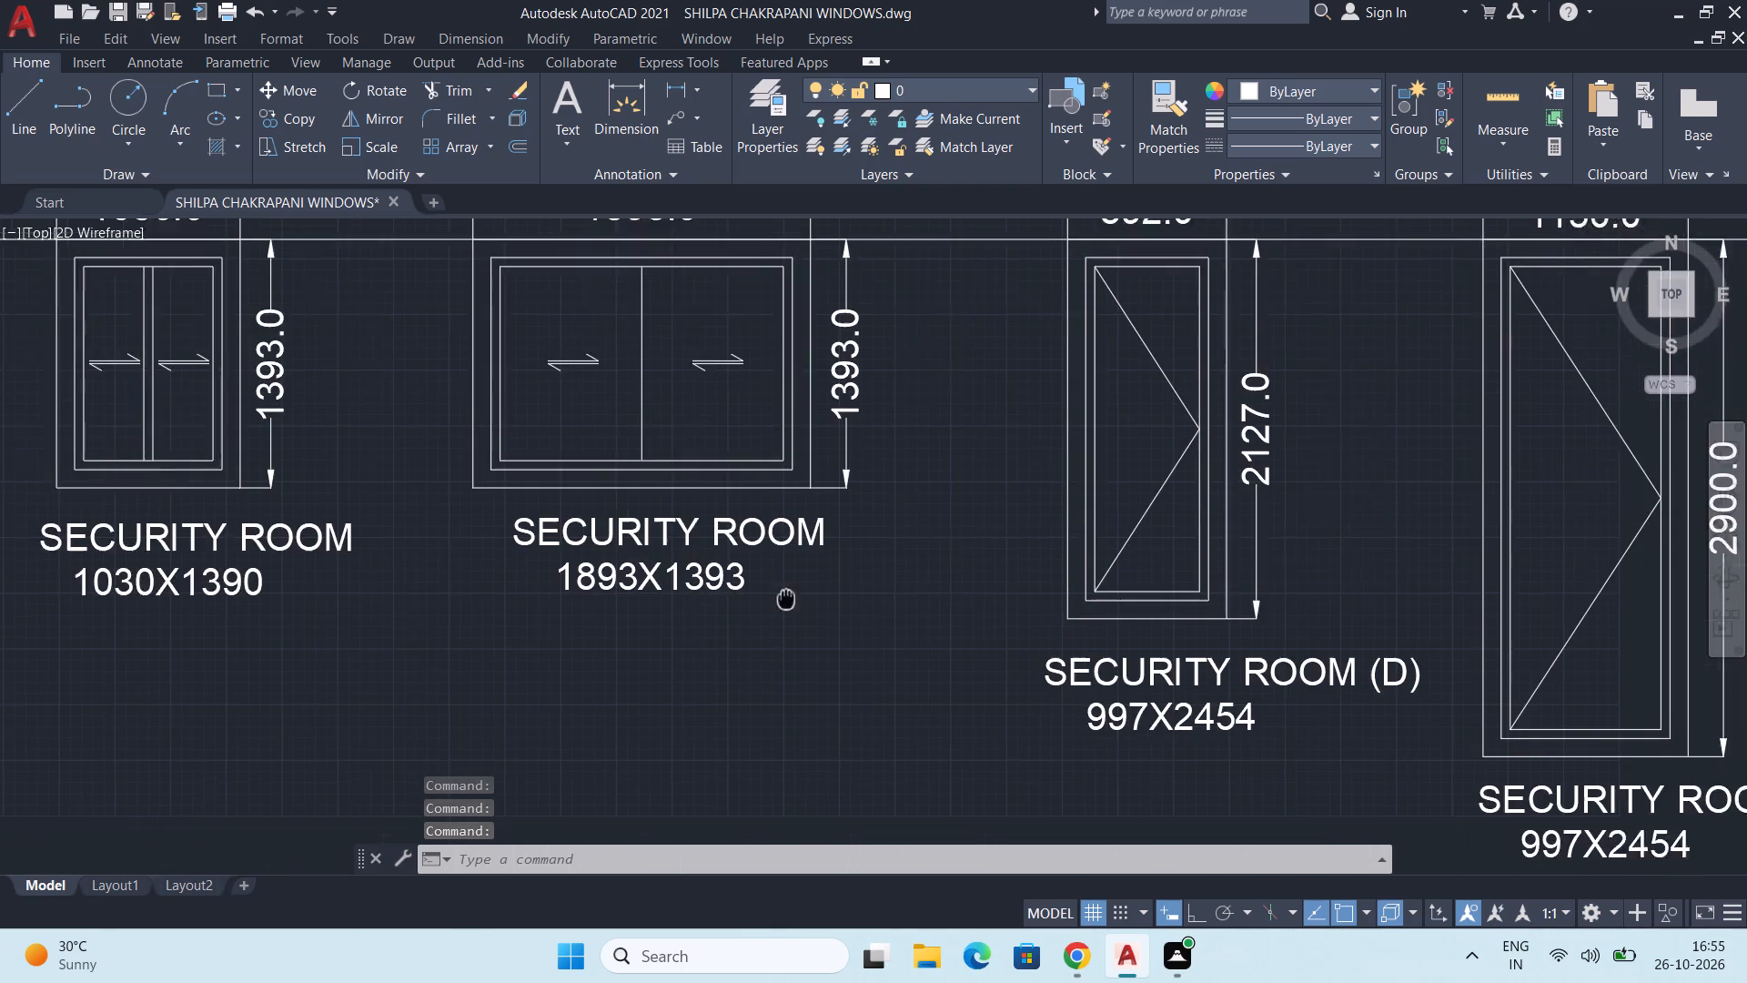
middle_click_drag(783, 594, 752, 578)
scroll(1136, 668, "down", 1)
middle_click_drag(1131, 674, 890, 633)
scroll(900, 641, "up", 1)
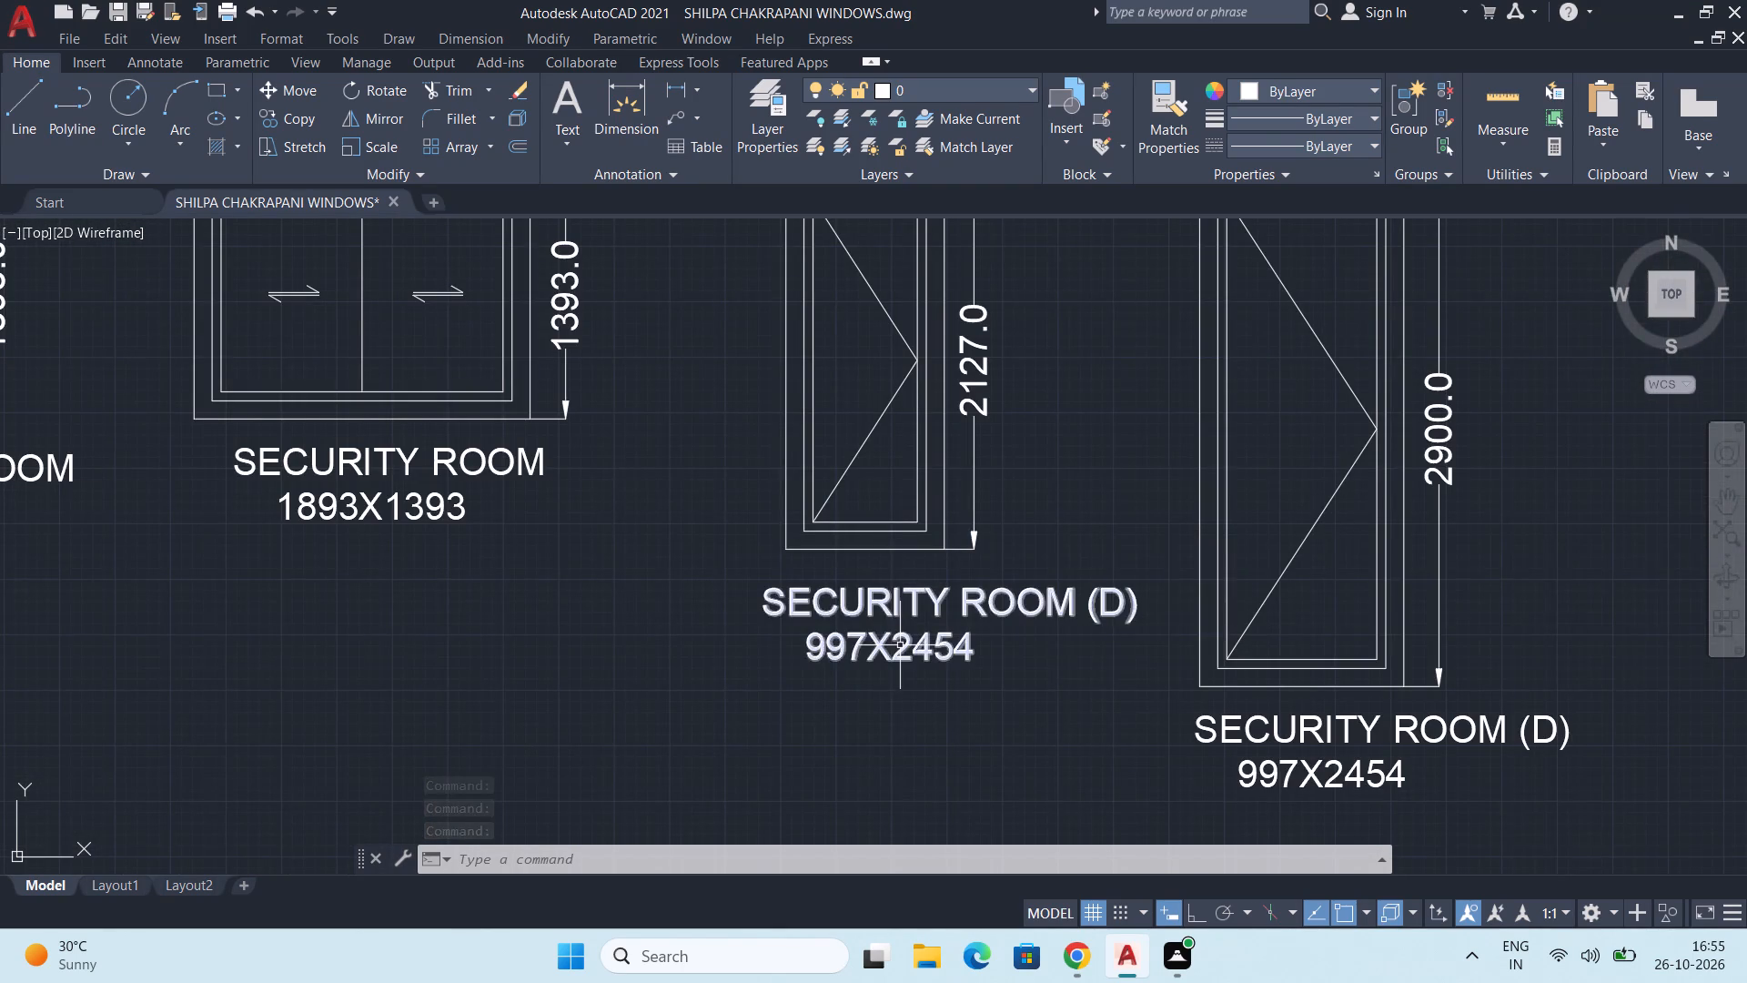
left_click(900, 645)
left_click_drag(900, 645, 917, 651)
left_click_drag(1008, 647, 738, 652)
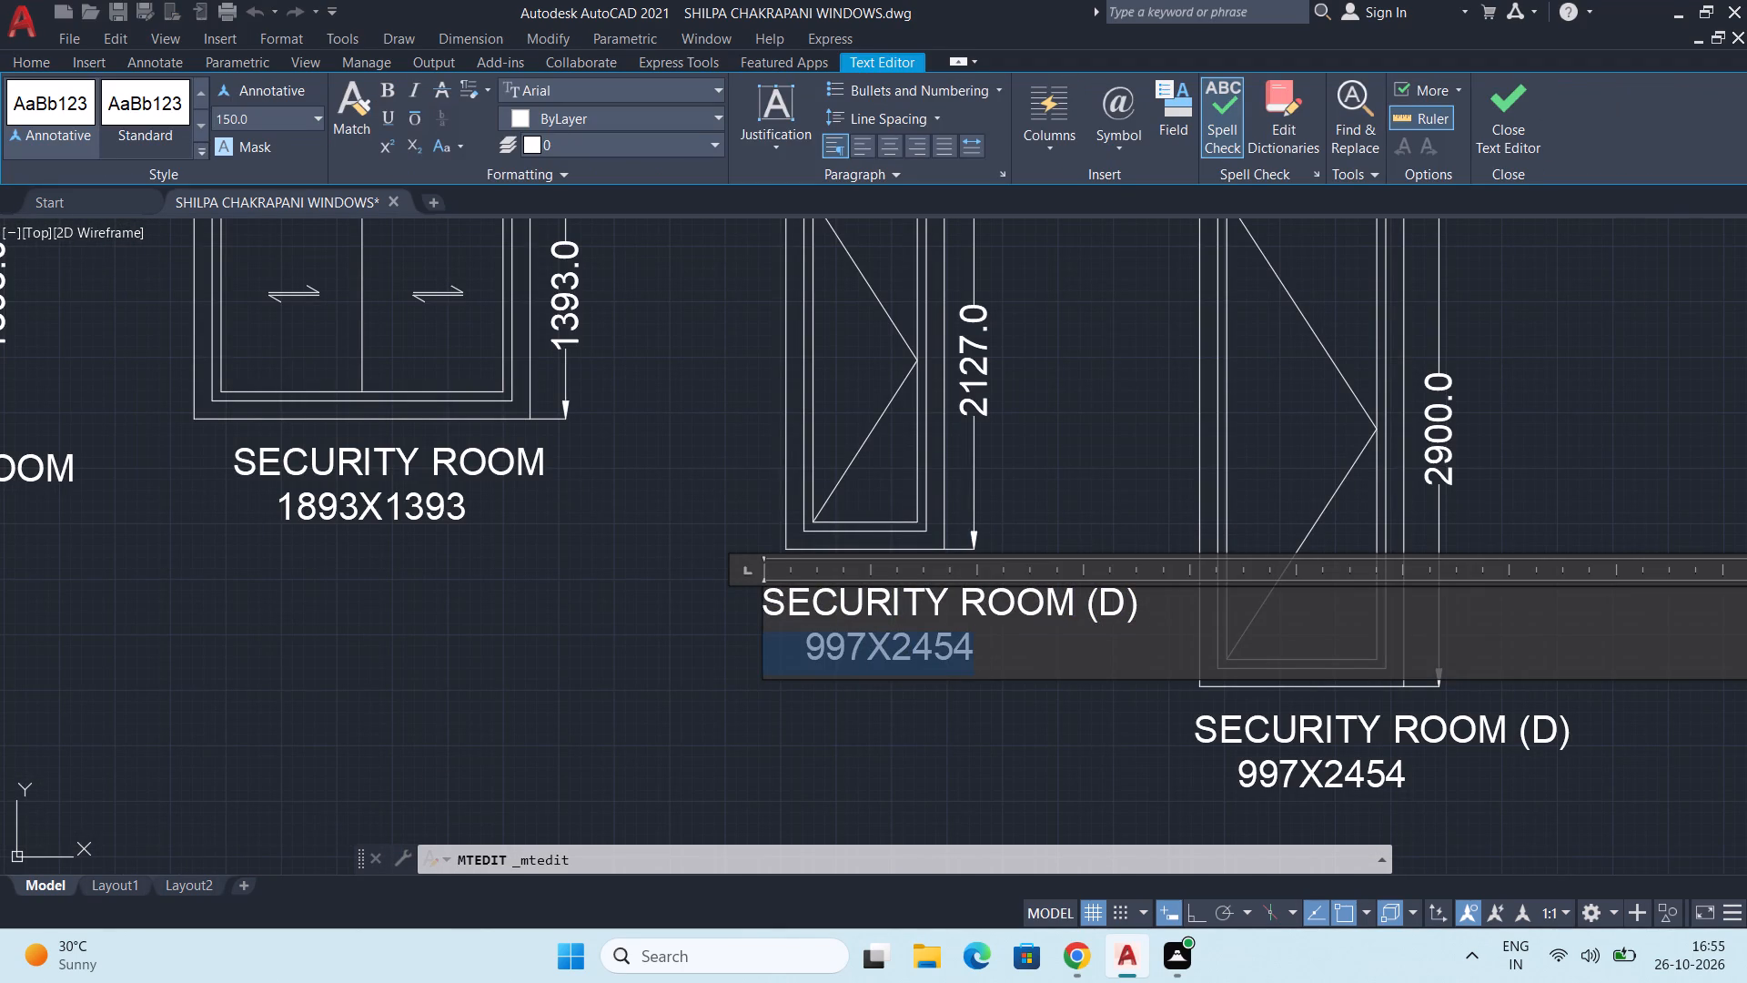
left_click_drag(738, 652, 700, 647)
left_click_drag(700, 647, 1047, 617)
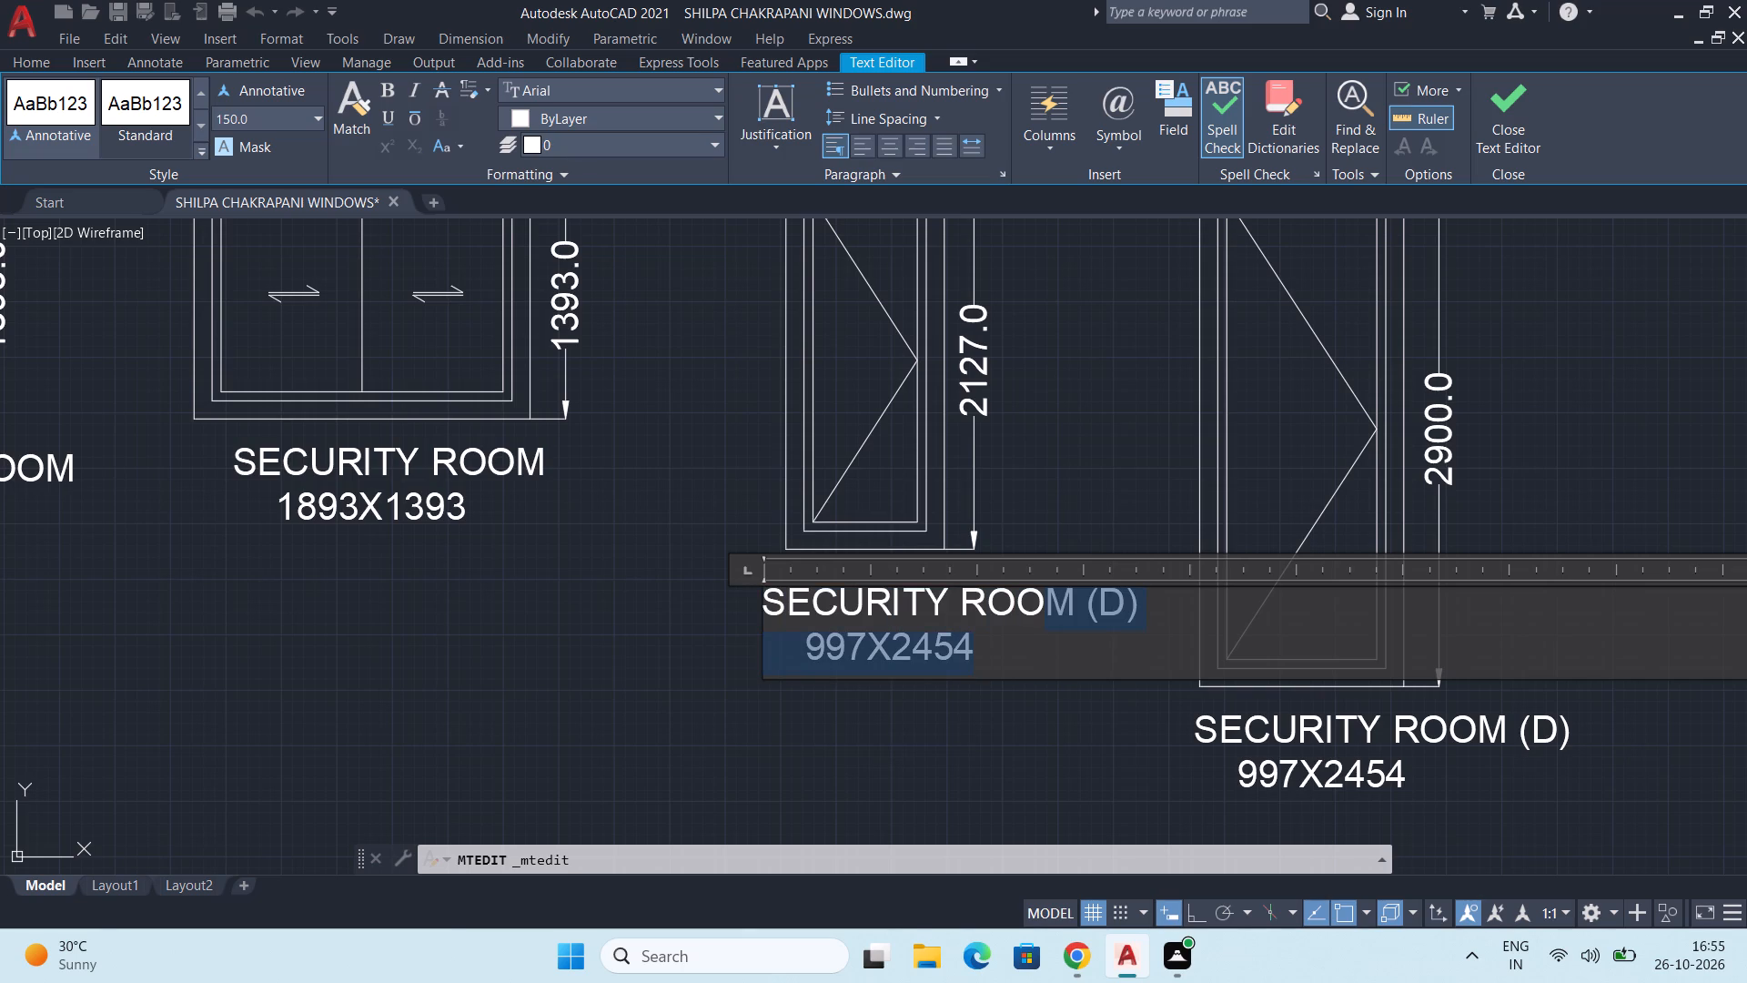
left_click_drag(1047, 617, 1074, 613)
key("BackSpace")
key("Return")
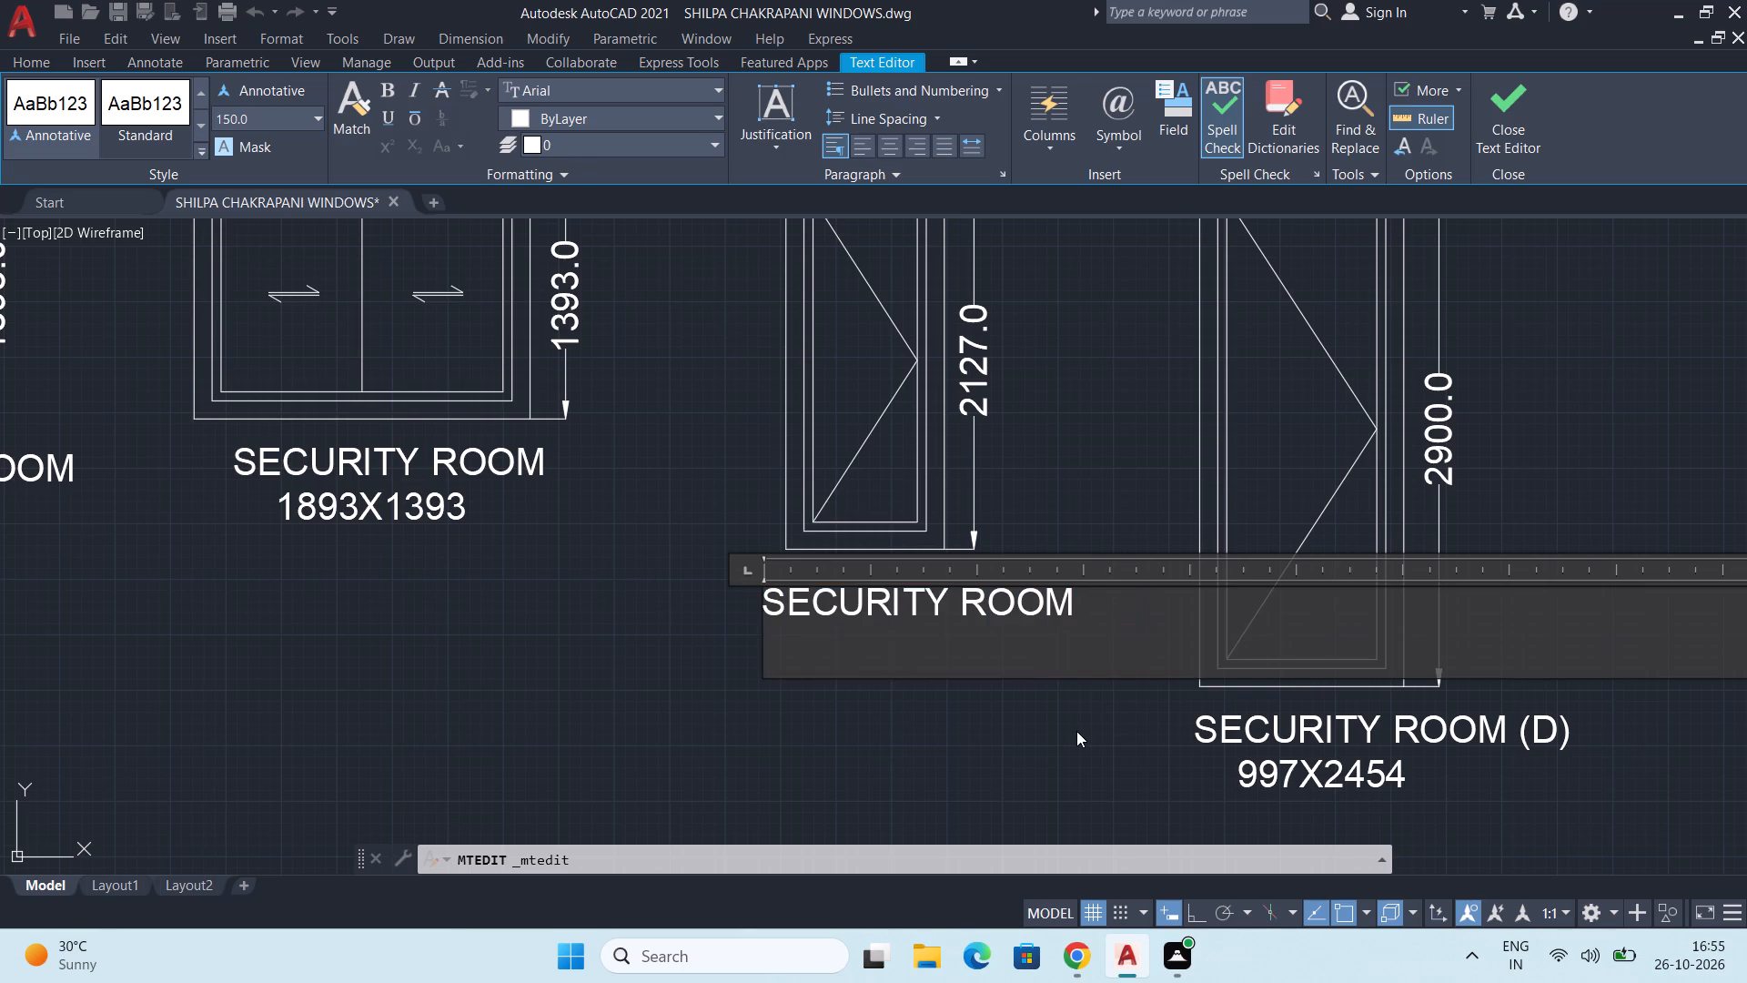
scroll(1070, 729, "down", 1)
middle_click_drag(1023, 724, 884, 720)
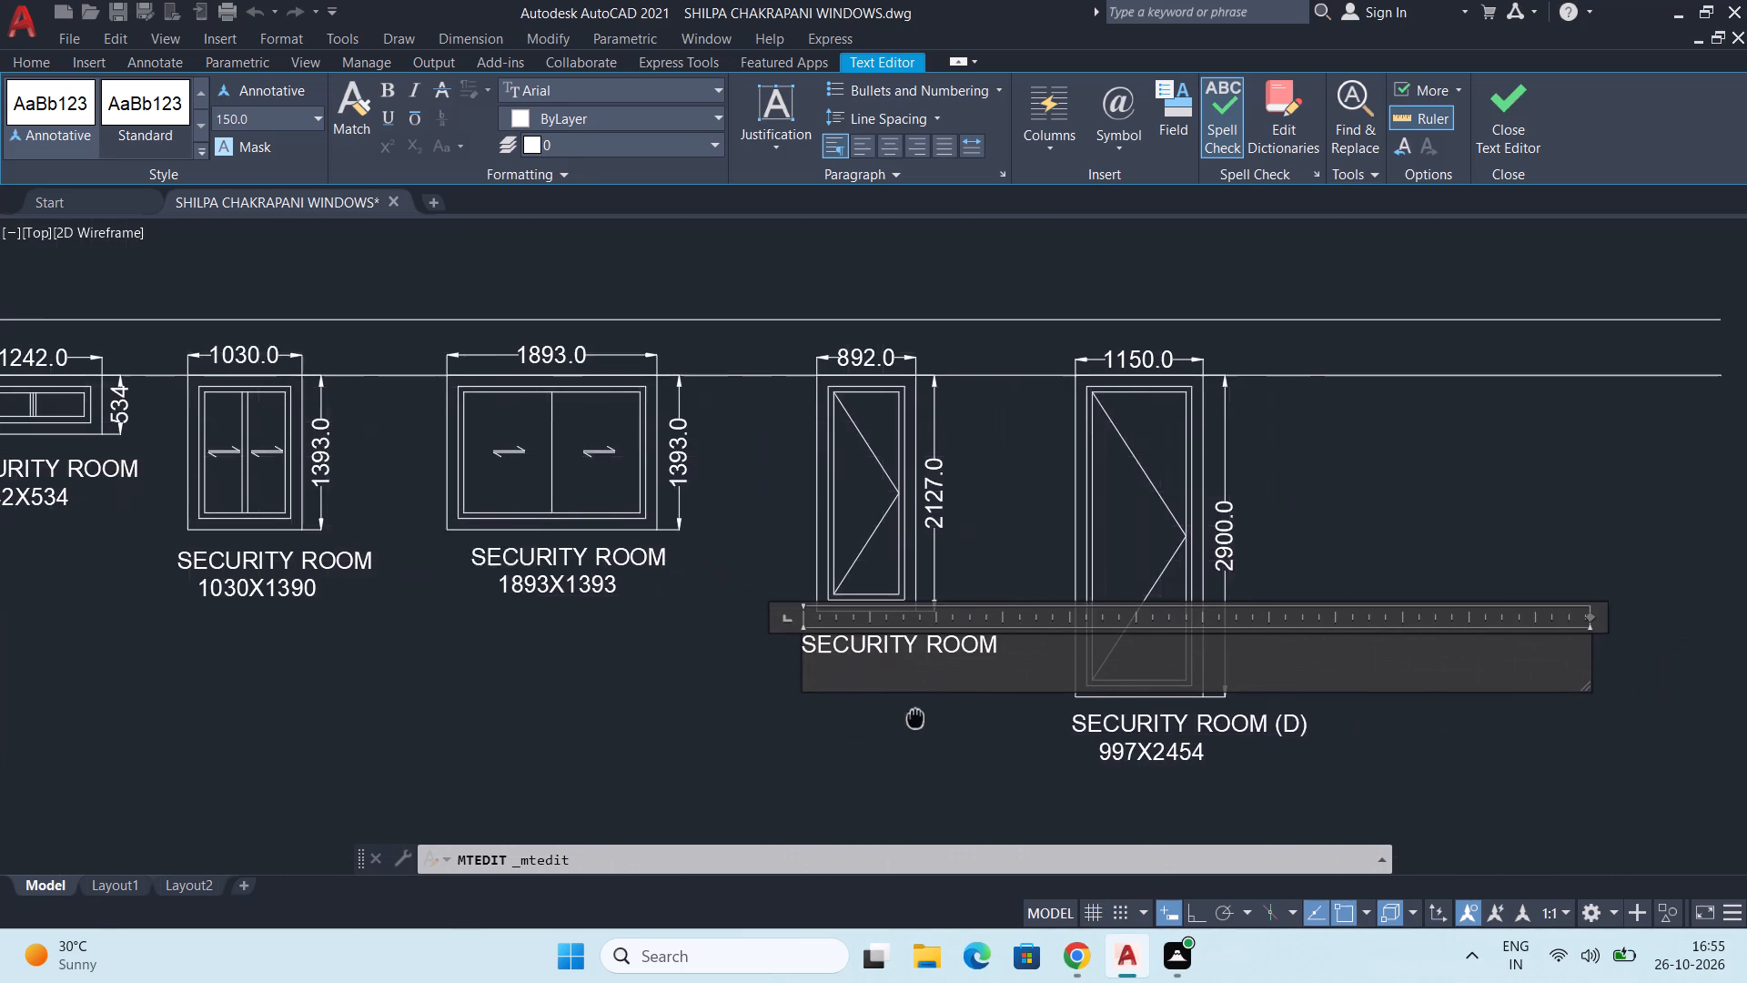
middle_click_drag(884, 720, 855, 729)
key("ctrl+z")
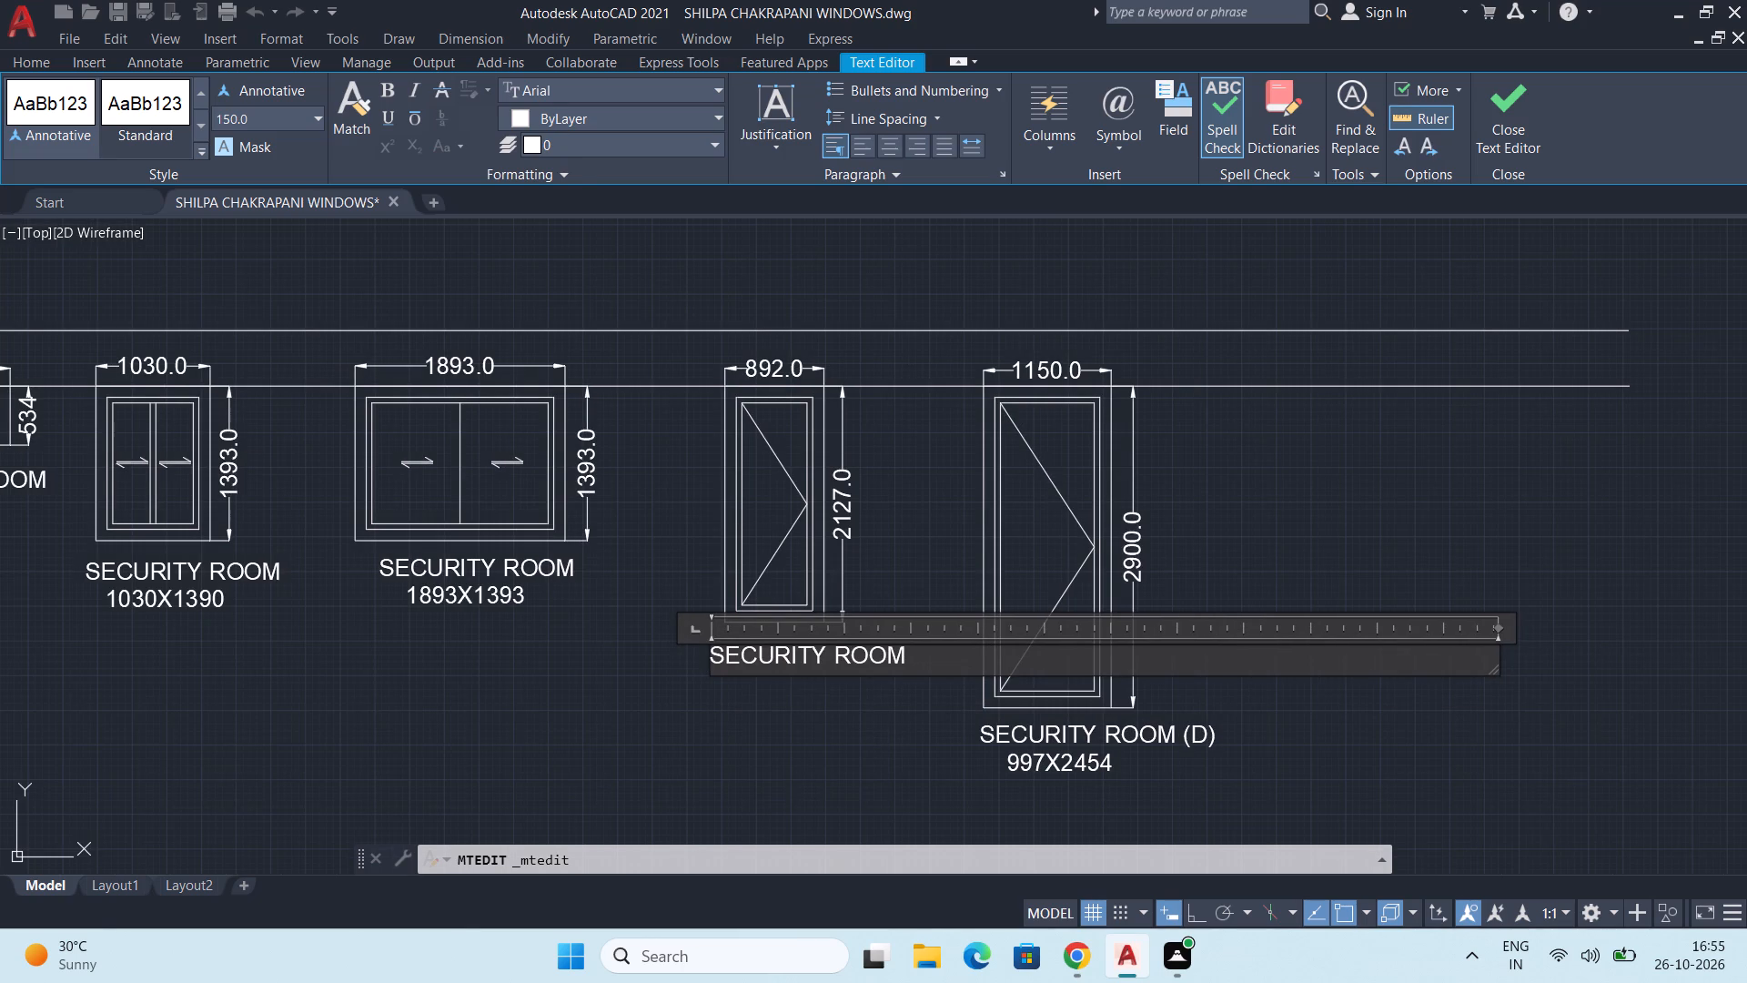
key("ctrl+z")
Replace the size line in the 892-wide window's SECURITY ROOM (D) label with 892X2127, indented by four spaces, and finish the text edit.
left_click(860, 682)
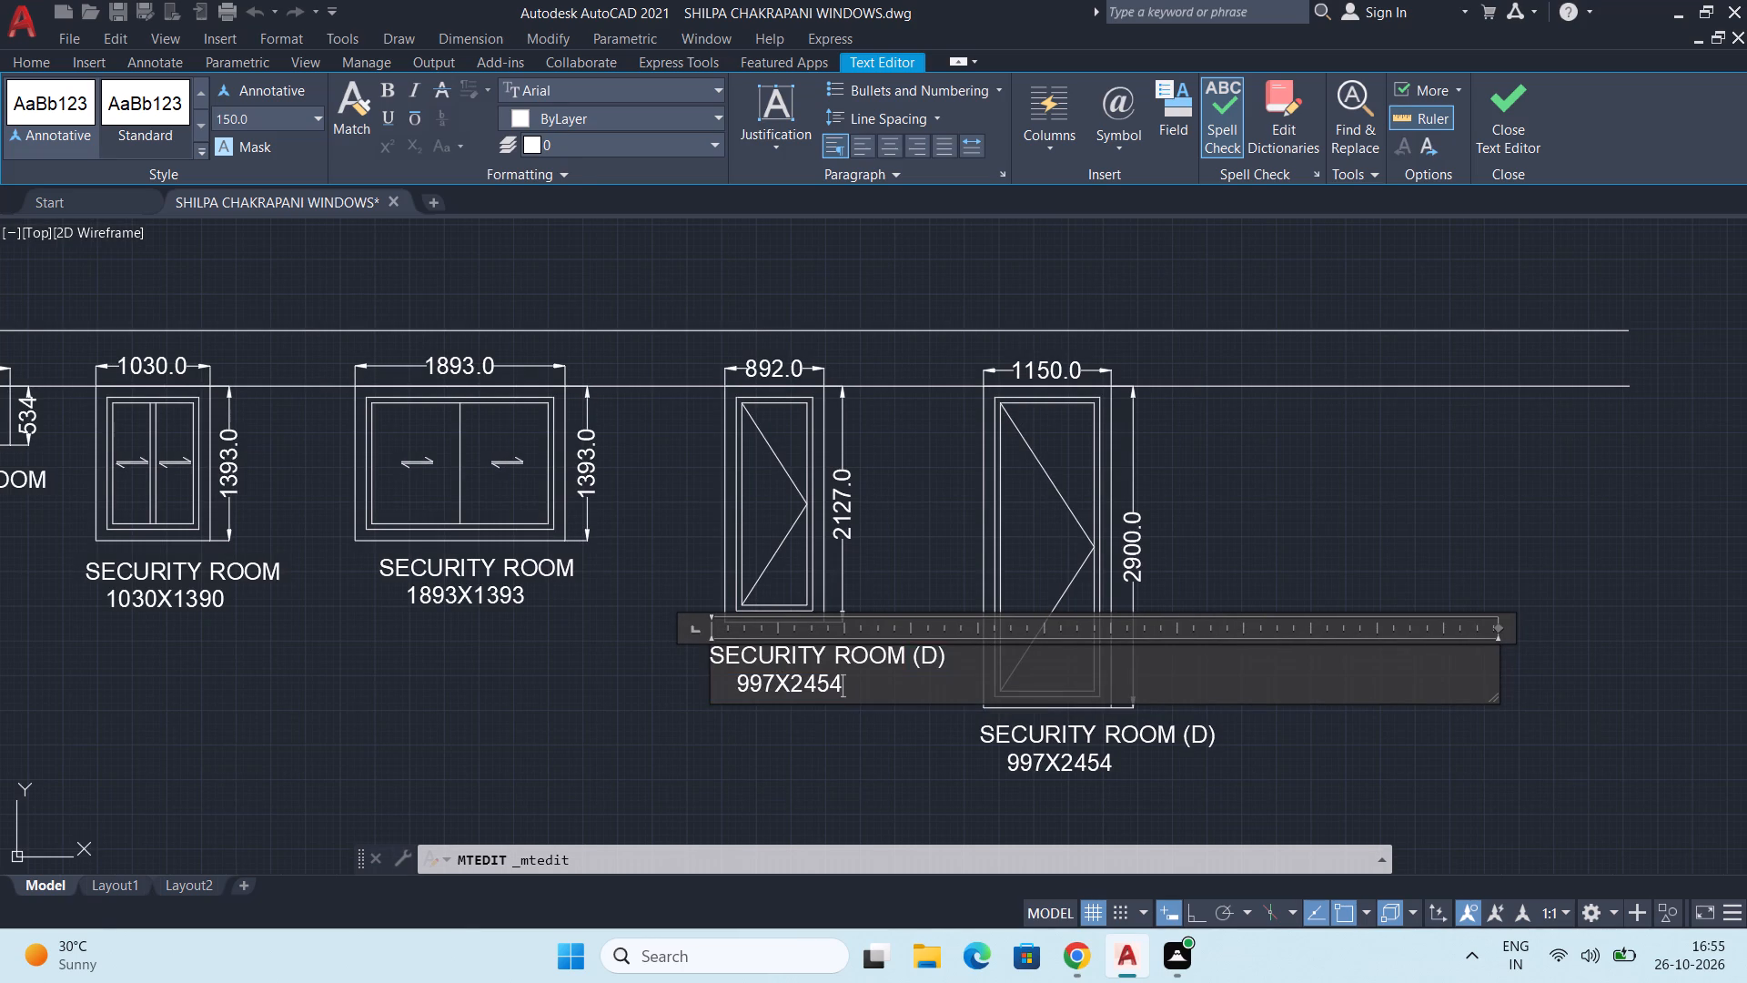
left_click_drag(860, 682, 732, 694)
key("BackSpace")
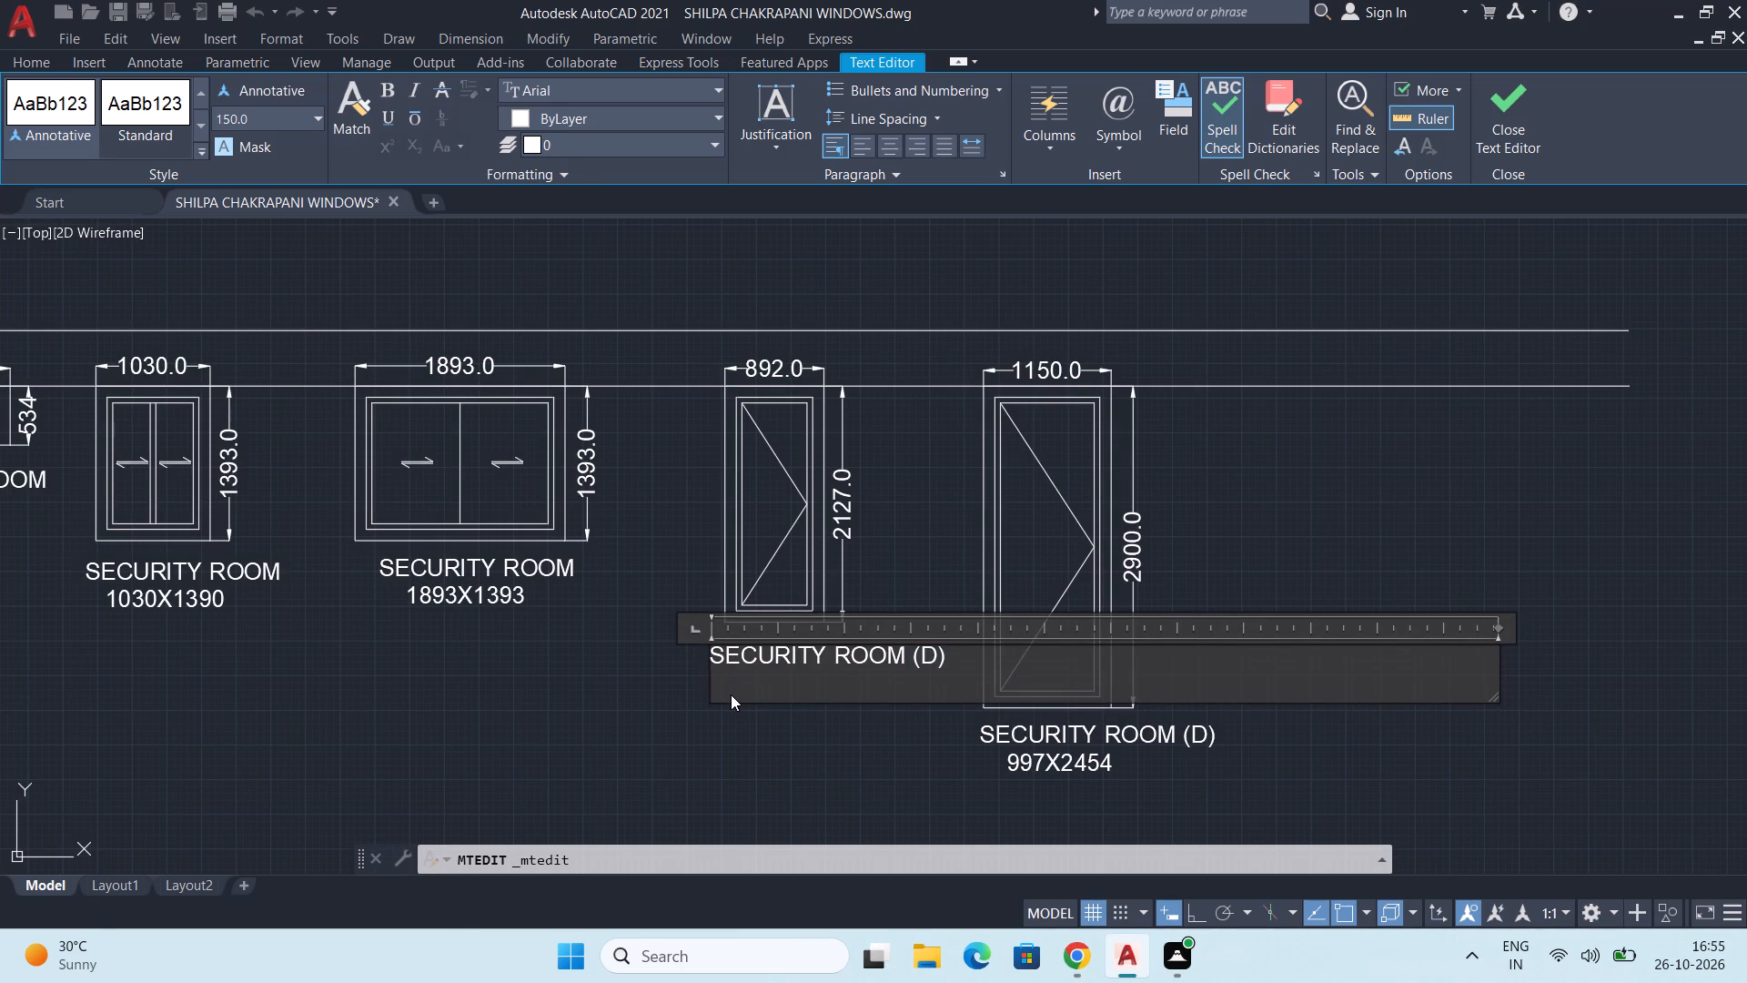
type("892")
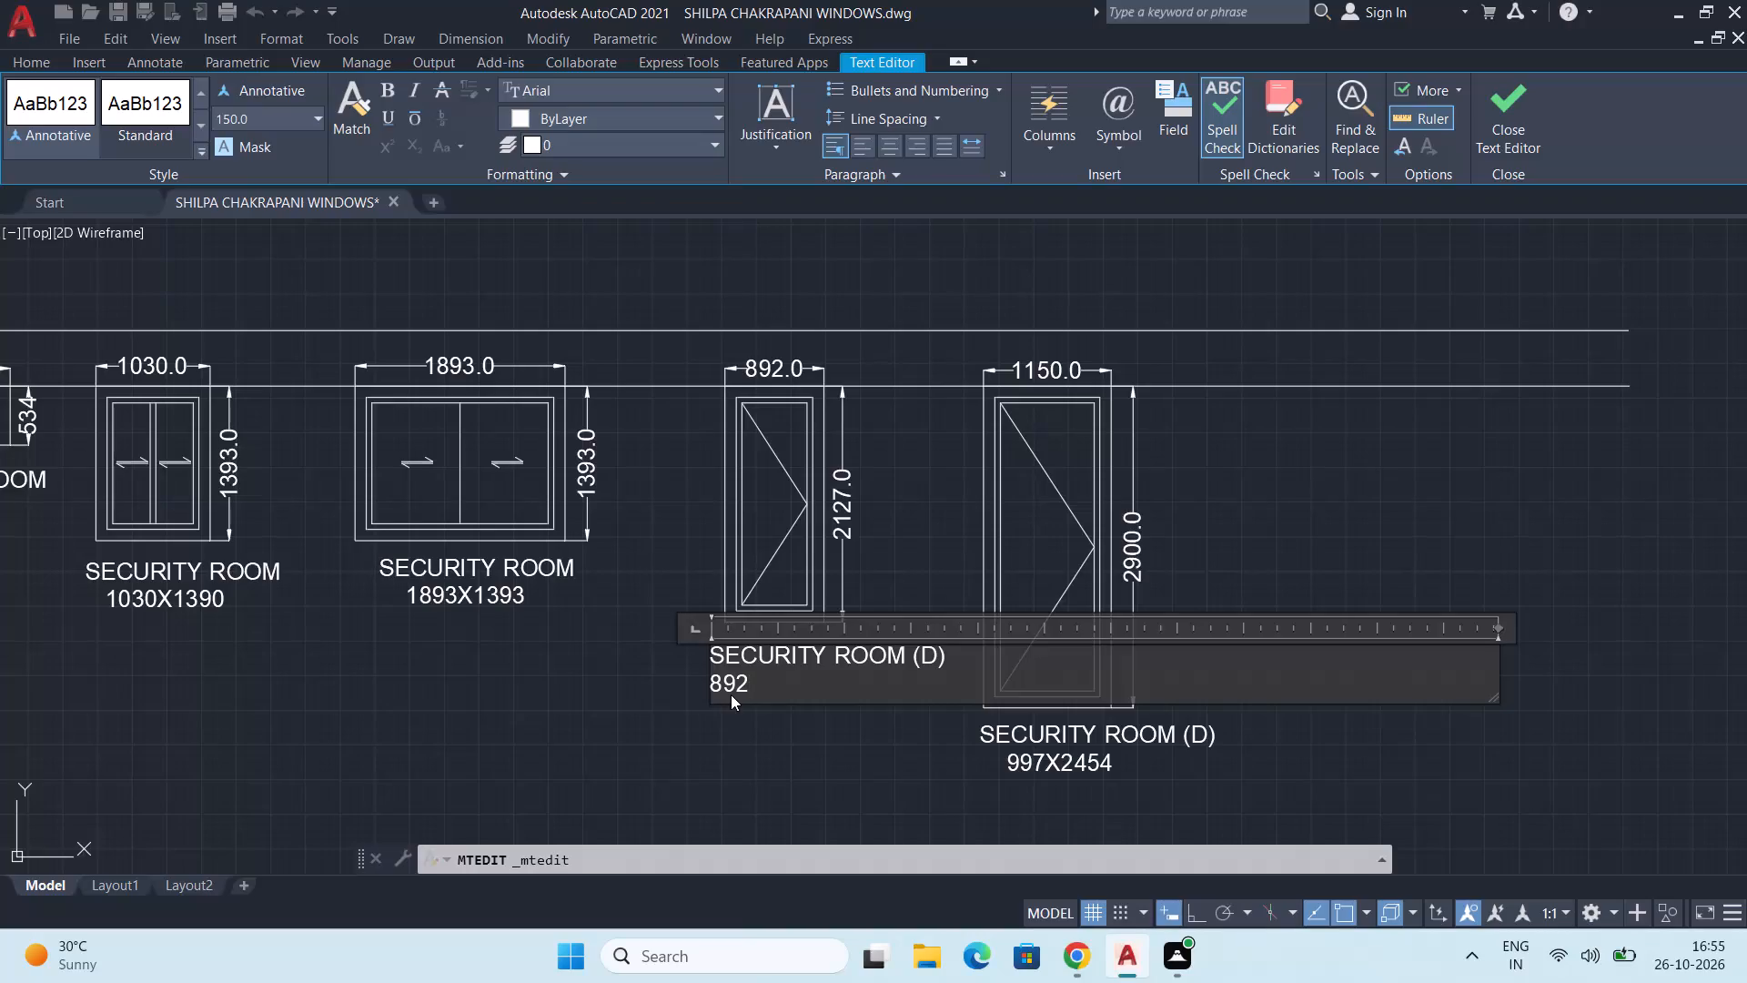
key("x")
type("2127")
scroll(698, 725, "up", 2)
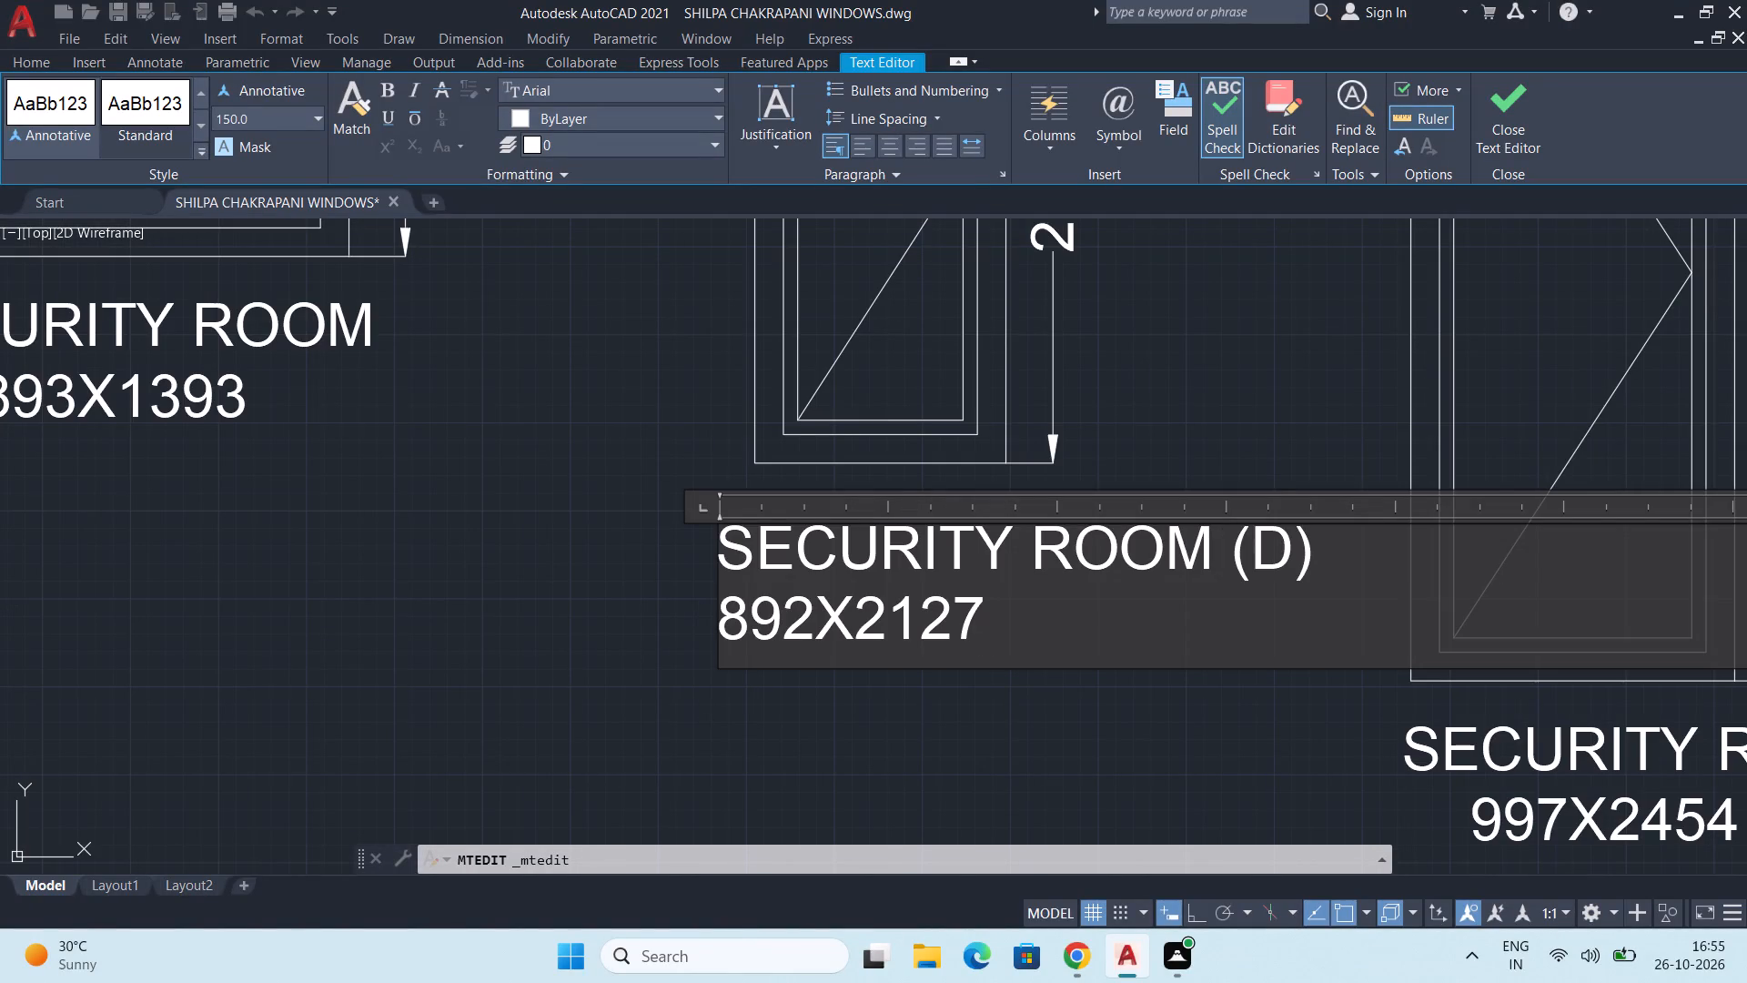
left_click(720, 613)
key("space")
key("space")
key("space")
key("space")
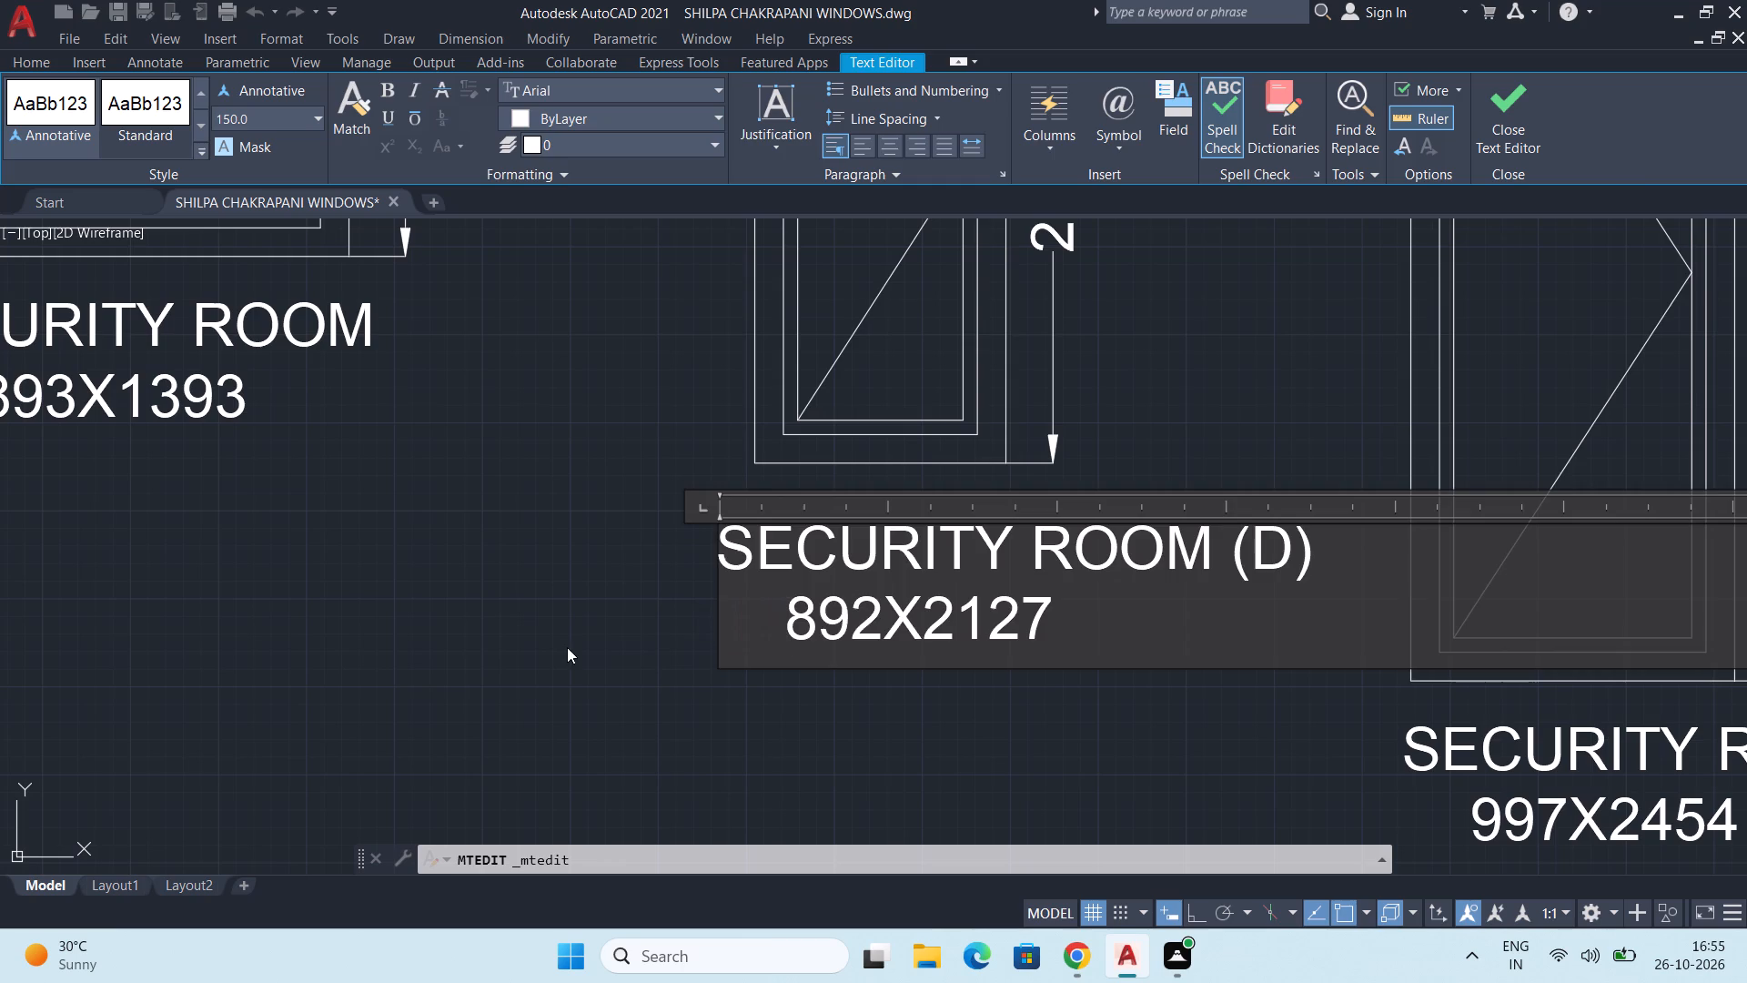
left_click(567, 647)
Move the SECURITY ROOM (D) 892X2127 label slightly up and left so it sits closer beneath its window.
scroll(672, 643, "down", 2)
middle_click_drag(712, 674, 653, 682)
scroll(688, 657, "up", 2)
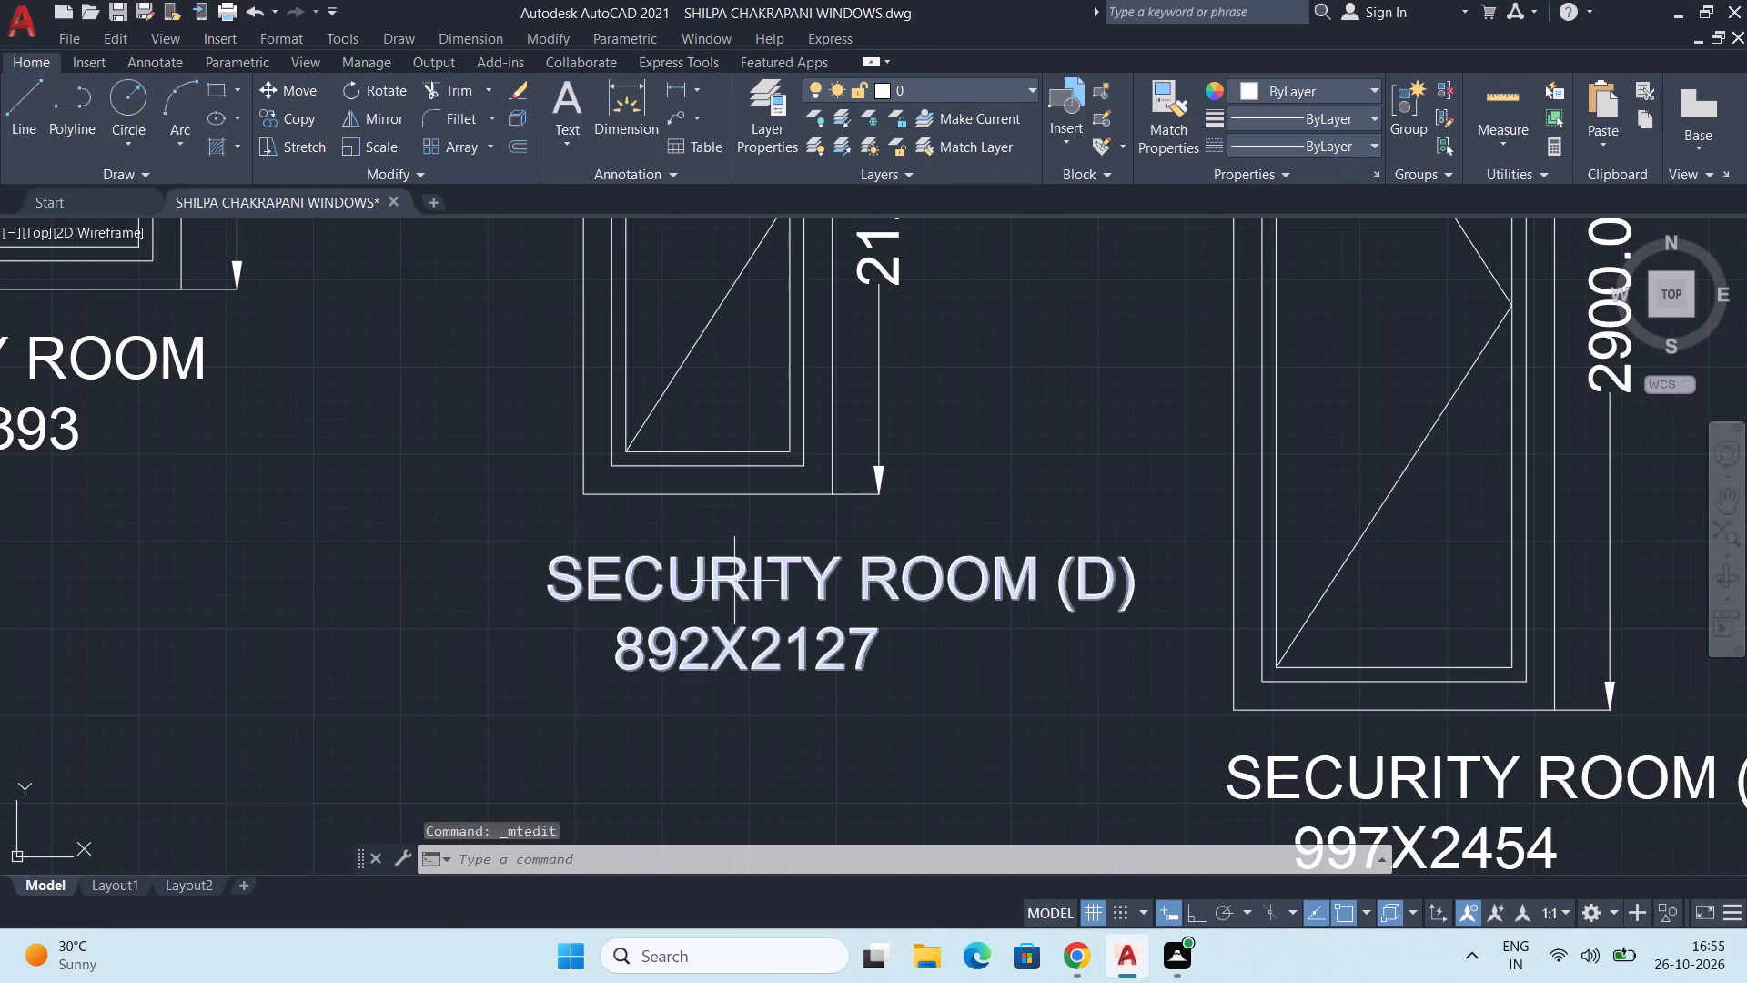
left_click(734, 582)
left_click_drag(763, 601, 712, 566)
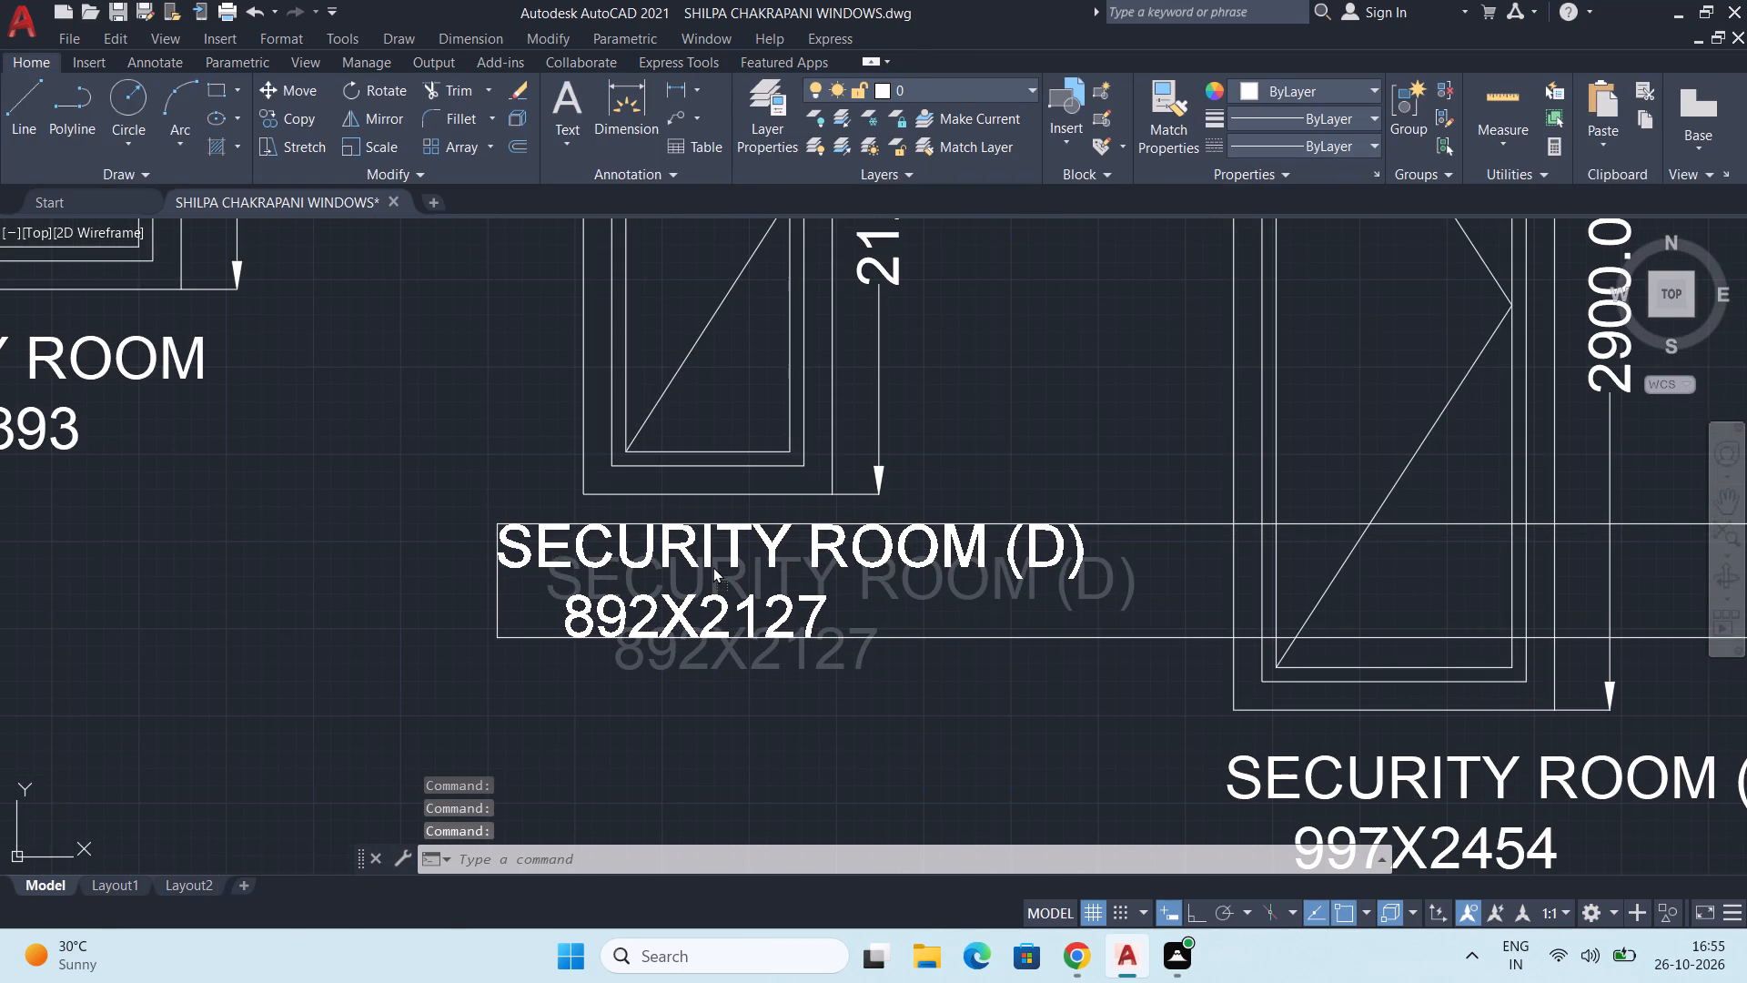
left_click_drag(712, 566, 713, 573)
Replace the size line in the 1150-wide window's SECURITY ROOM (D) label with 1150X2900 and finish the text edit.
scroll(713, 574, "down", 2)
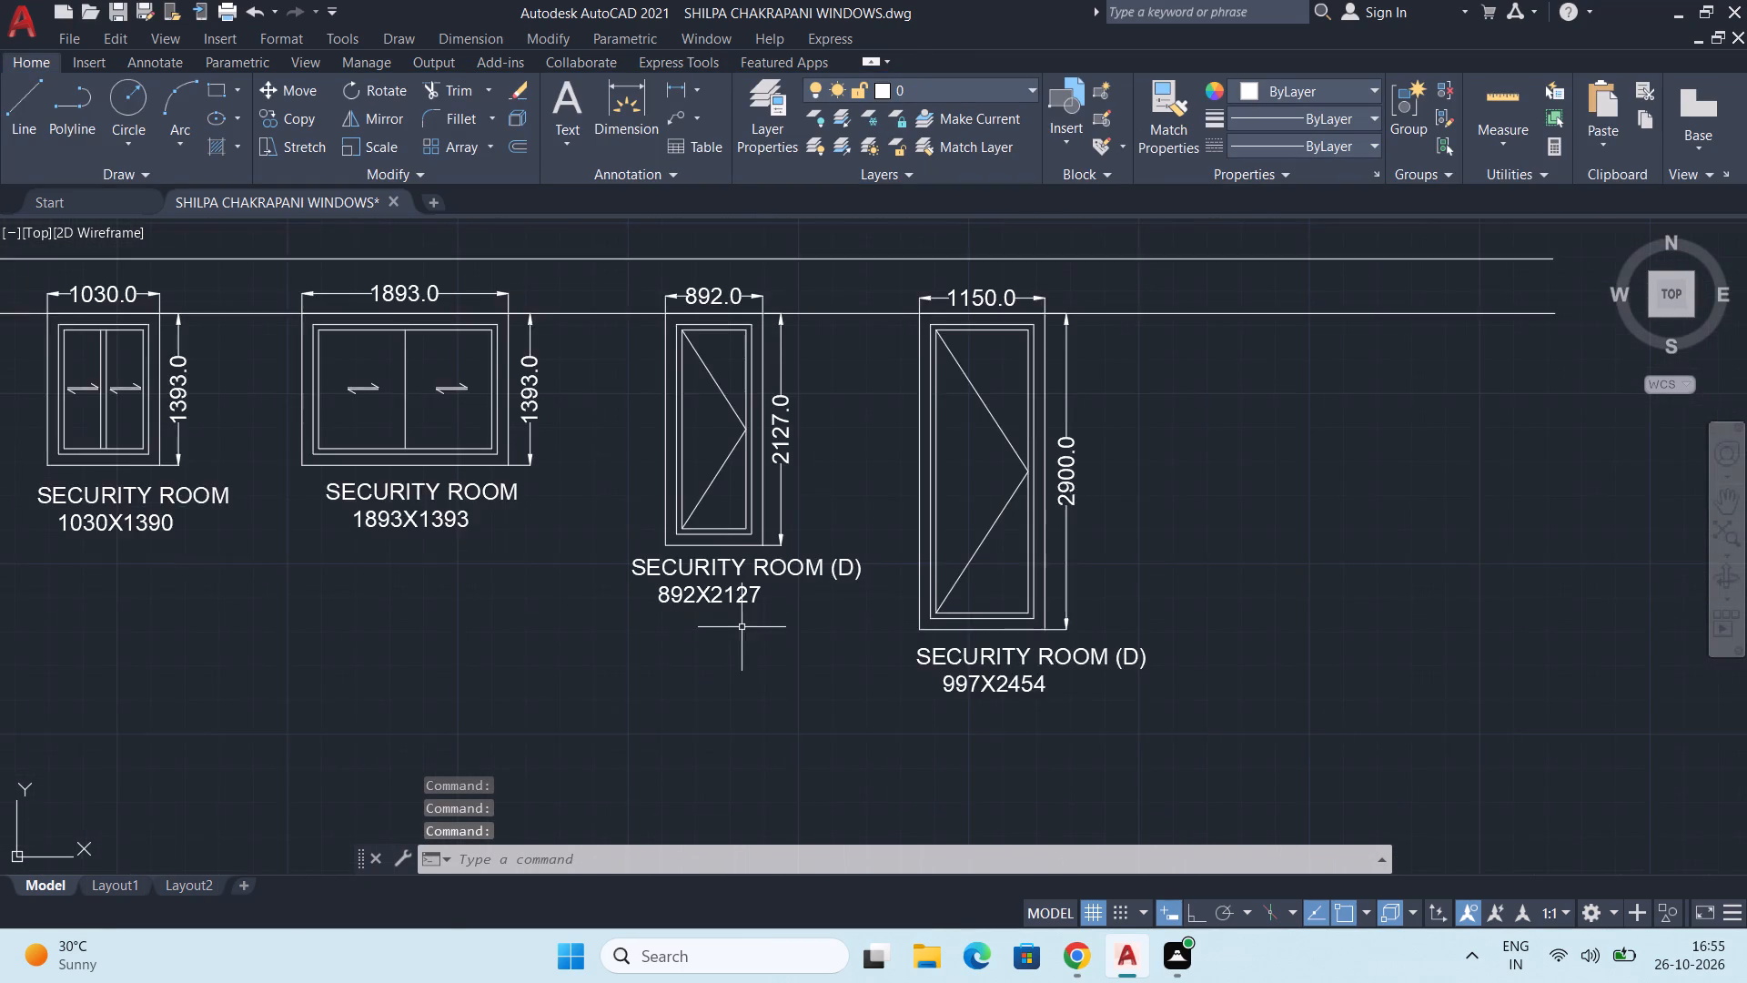
middle_click_drag(742, 627, 677, 616)
scroll(880, 638, "up", 2)
middle_click_drag(939, 679, 740, 597)
double_click(815, 662)
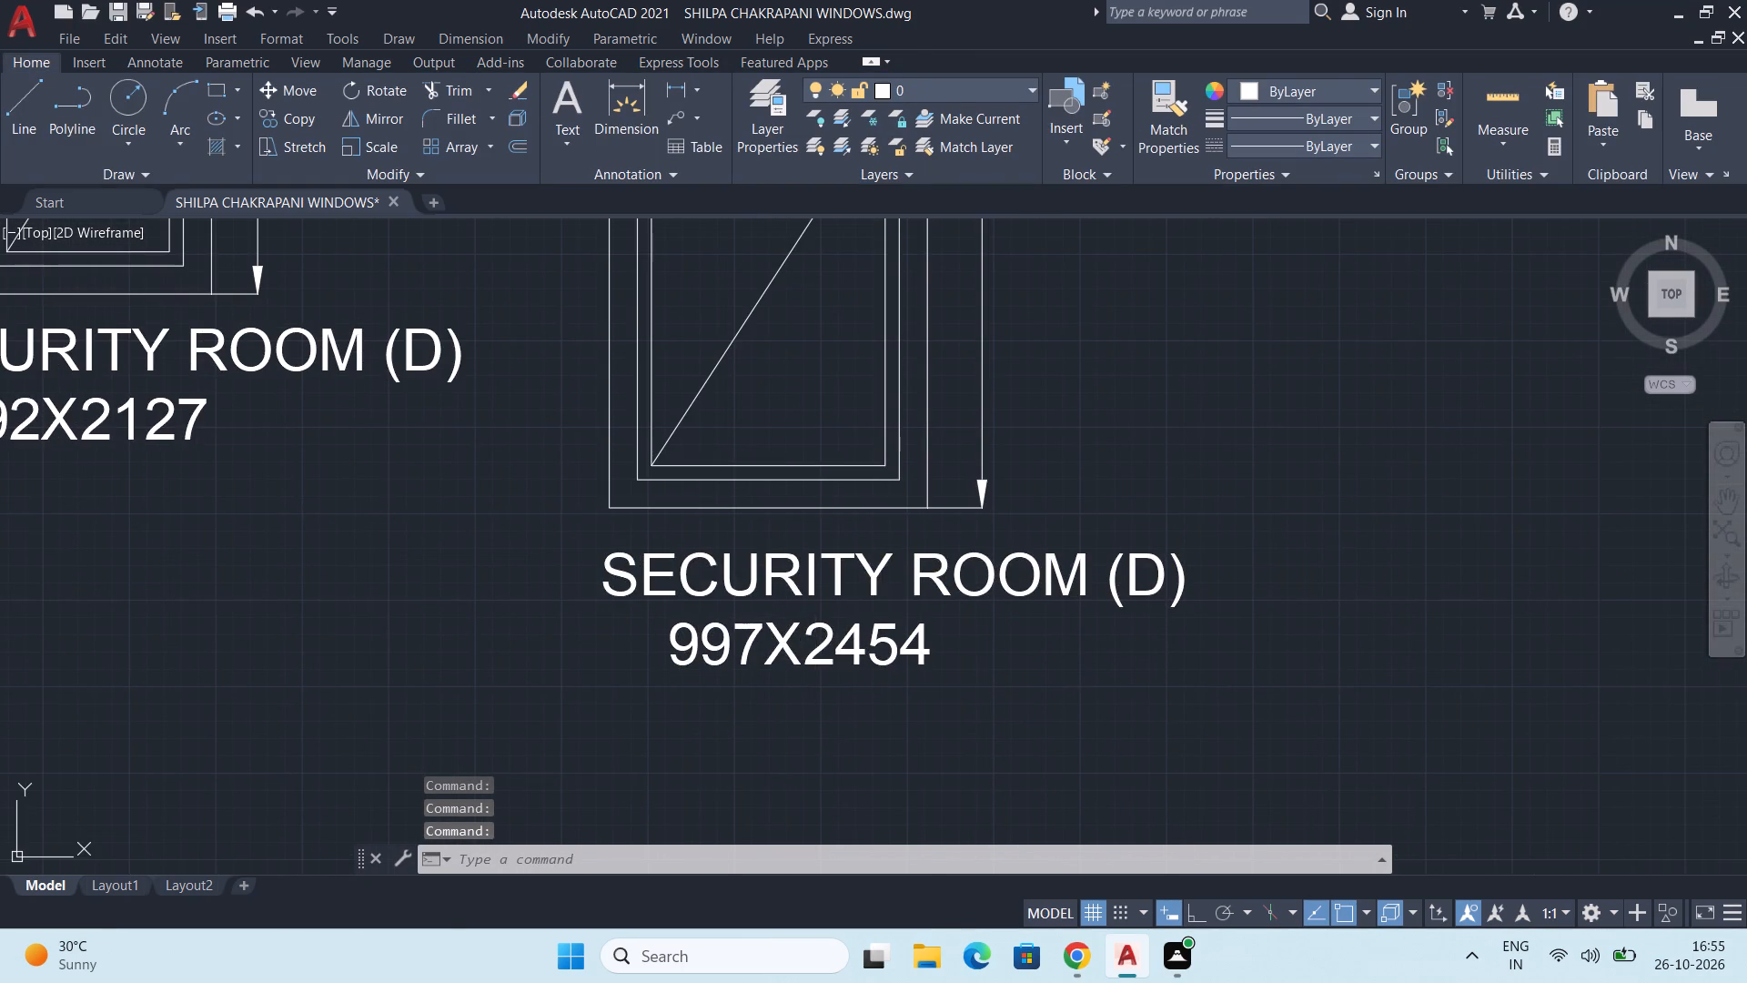
left_click_drag(1004, 645, 558, 653)
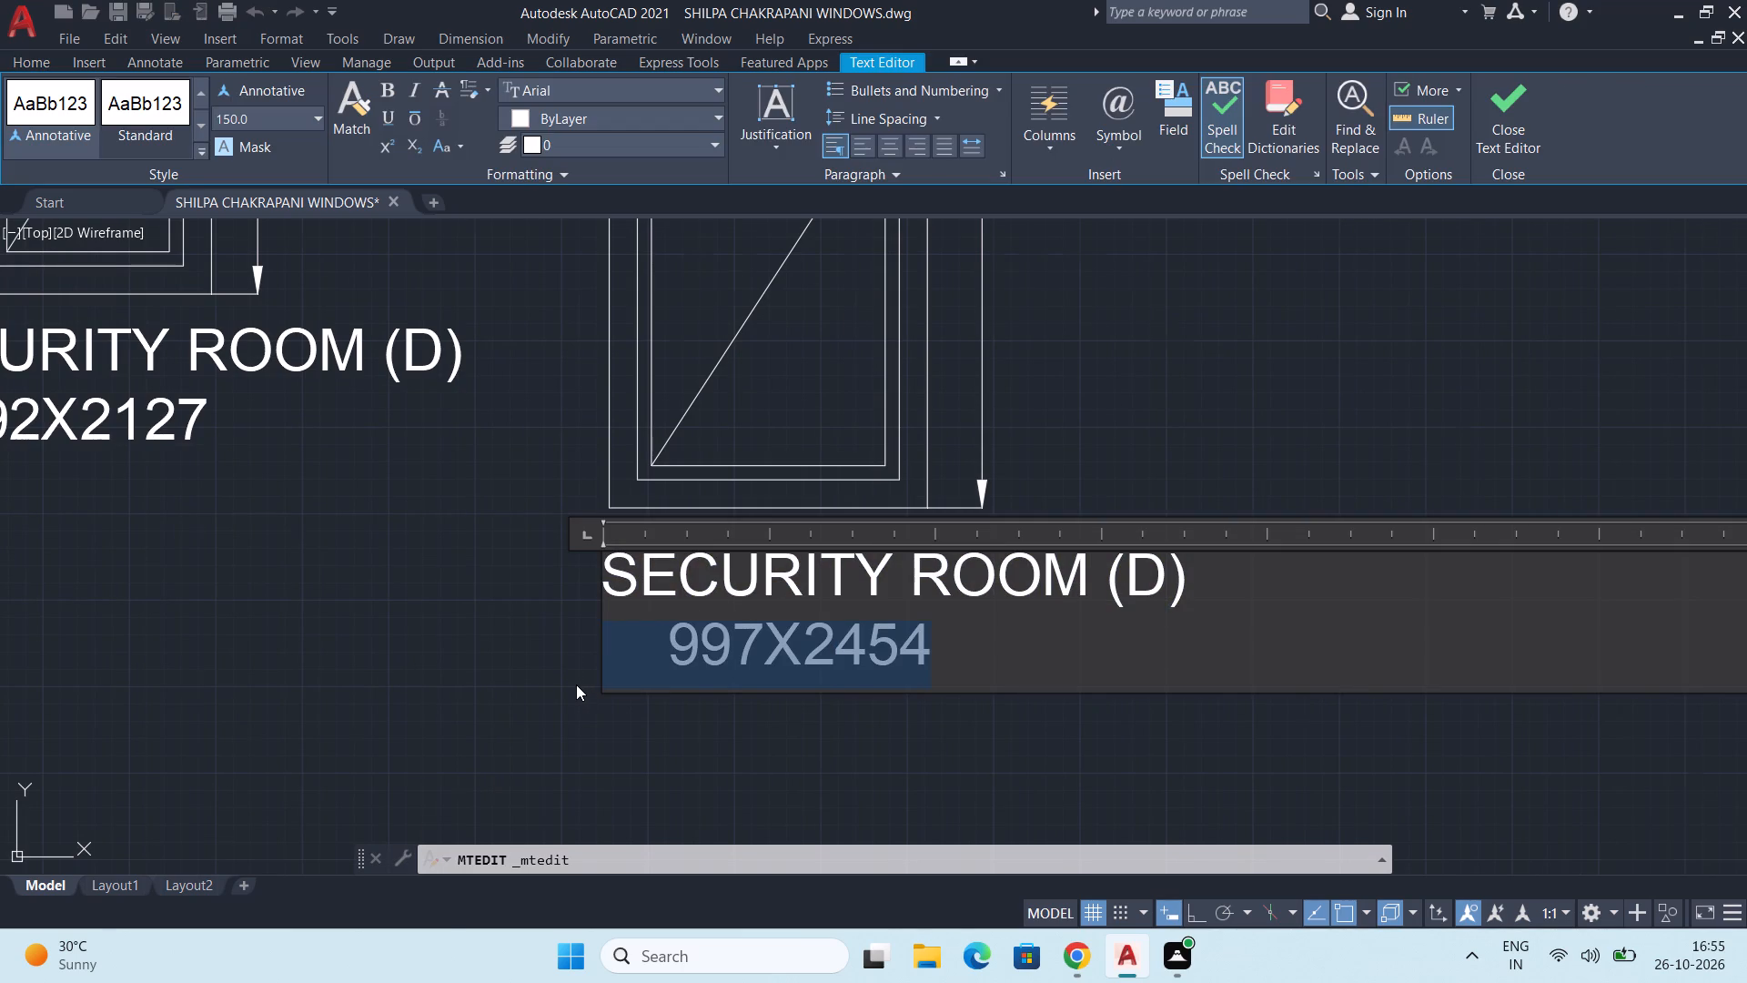
scroll(576, 684, "down", 1)
middle_click_drag(576, 684, 477, 820)
scroll(490, 798, "down", 1)
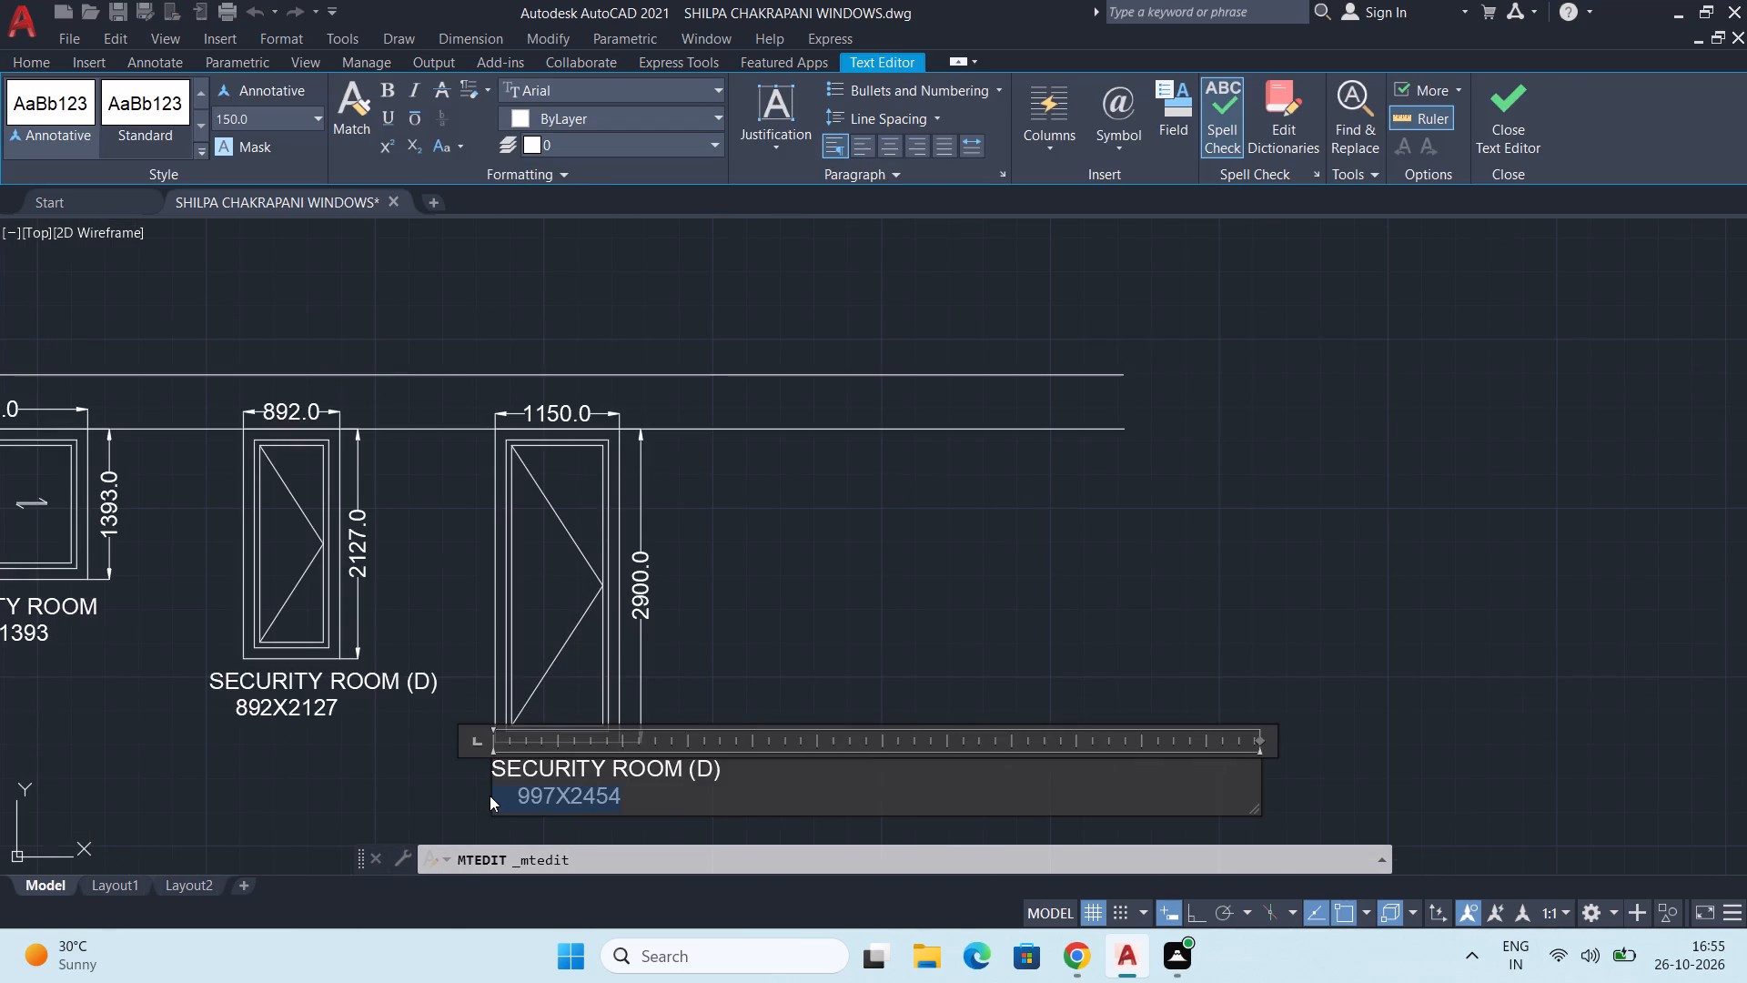
type("1150")
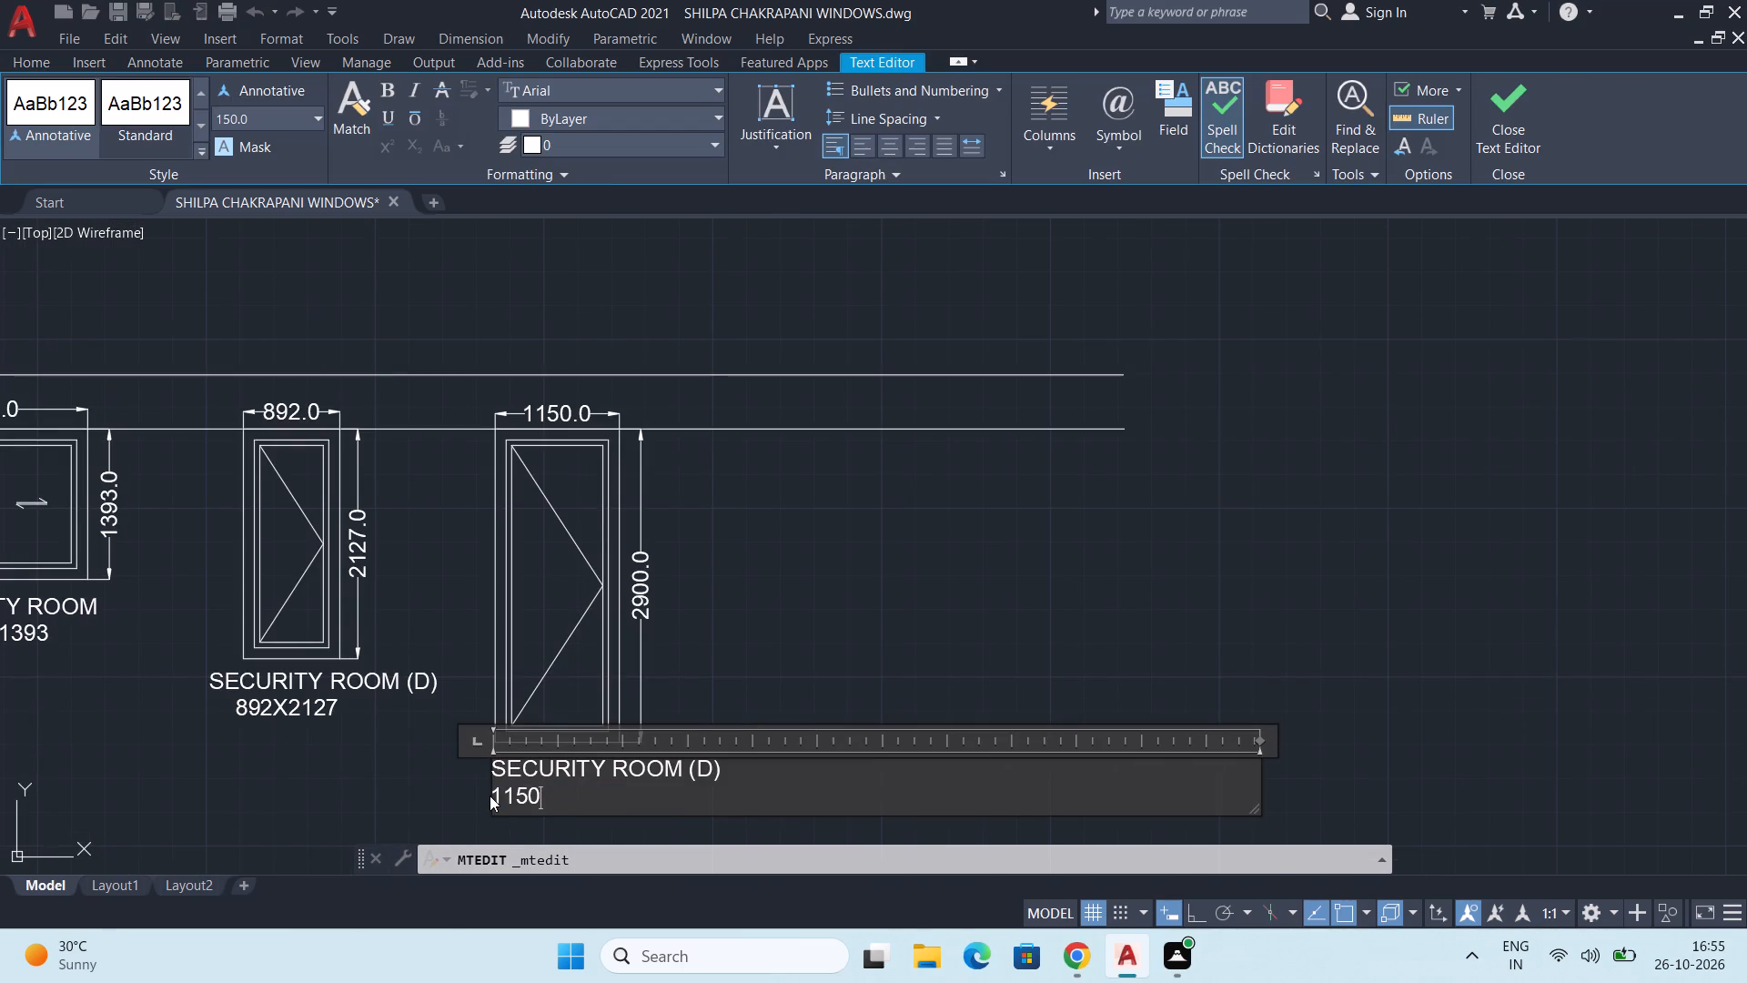
key("x")
type("2900")
left_click(737, 635)
Indent the 1150X2900 line of the 1150-wide window's label by three spaces and finish the text edit.
middle_click_drag(636, 718, 694, 551)
scroll(611, 656, "up", 1)
left_click(623, 611)
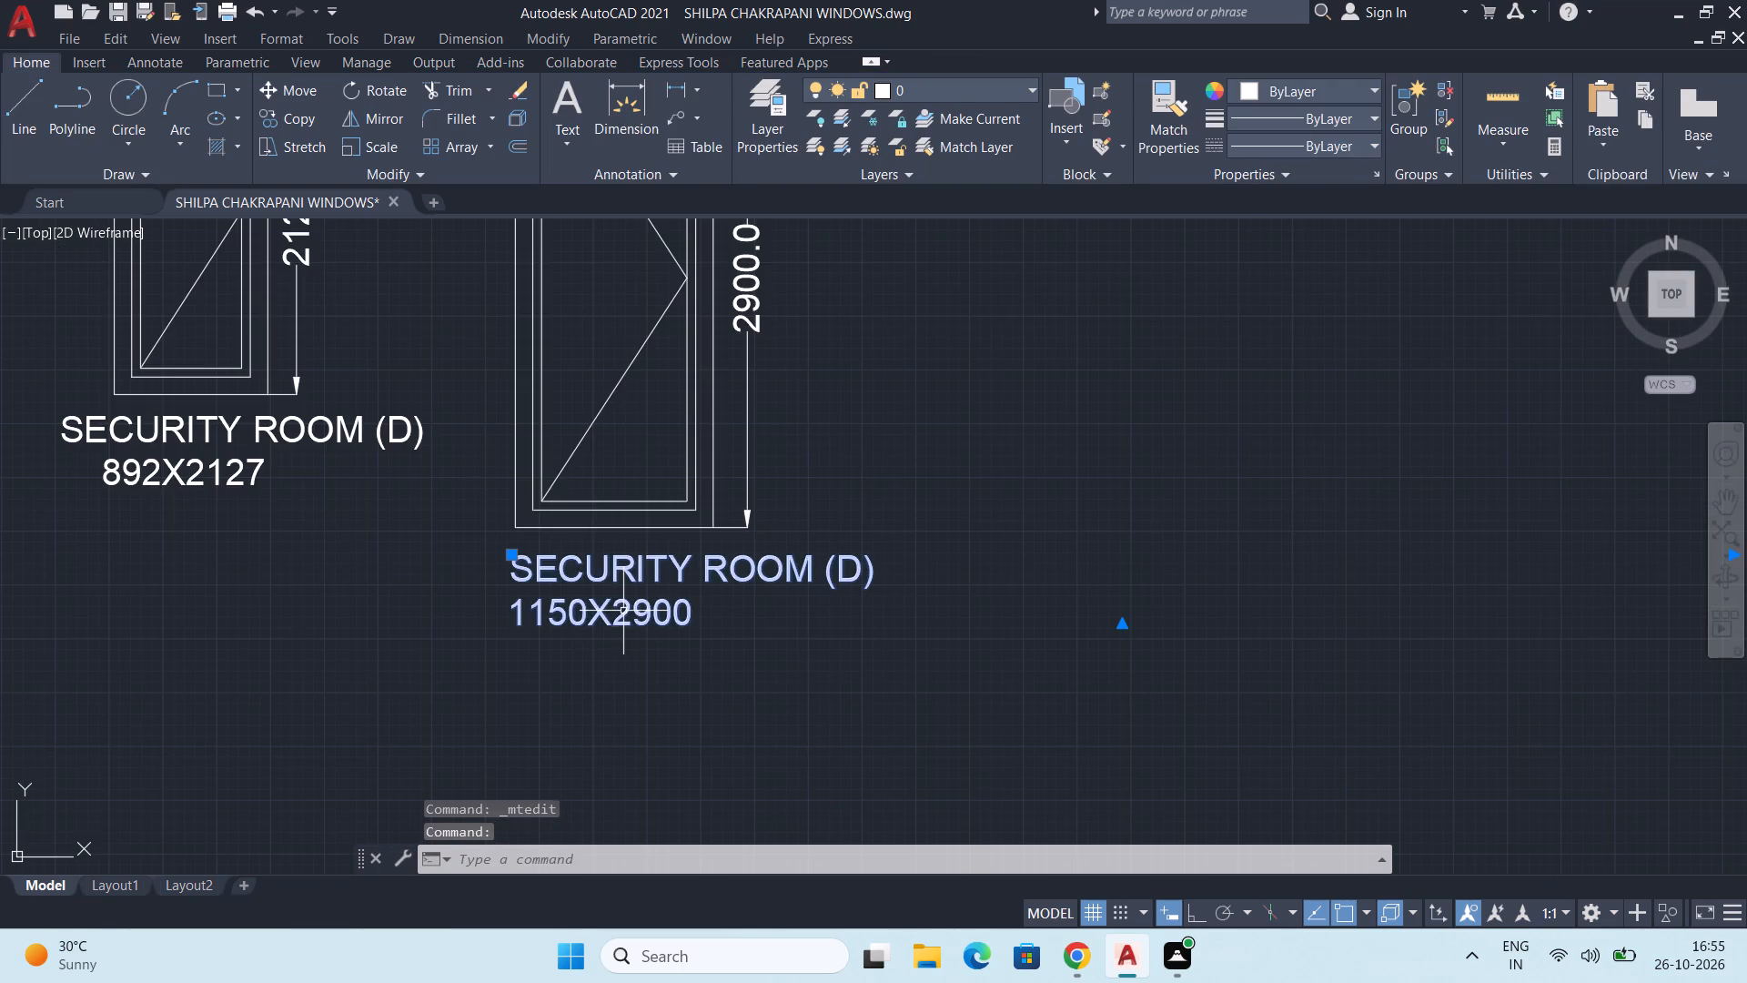
double_click(618, 613)
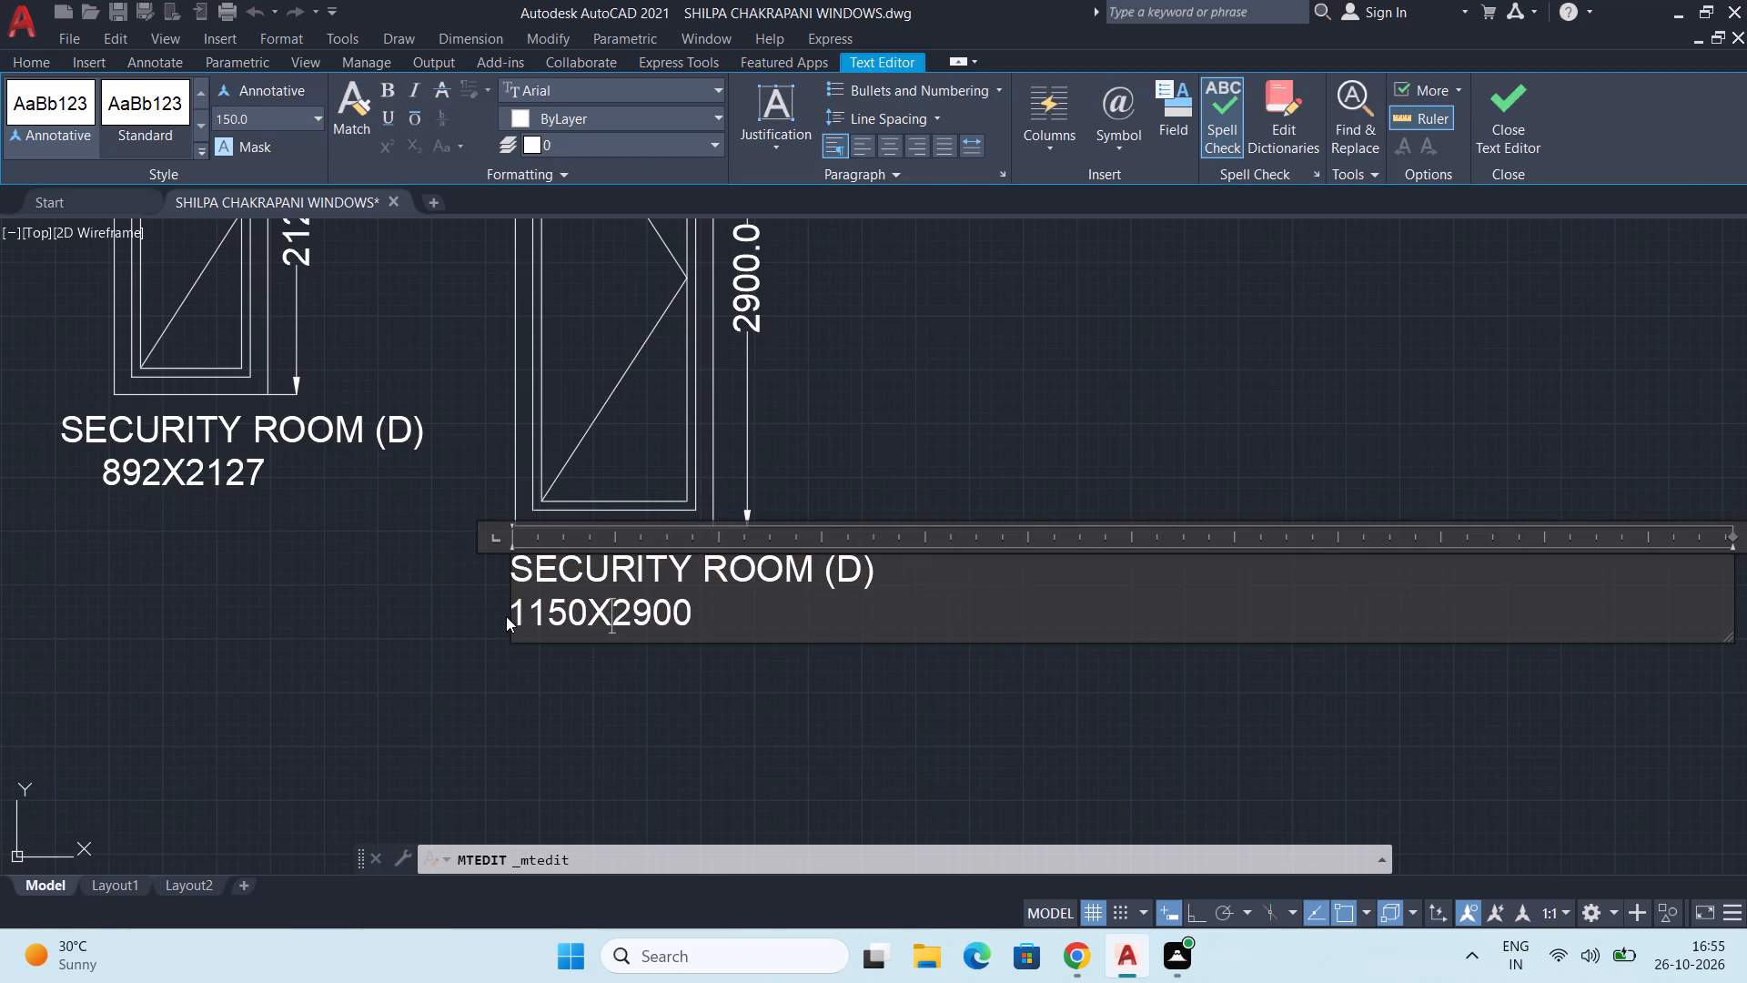
left_click(510, 605)
key("space")
key("space")
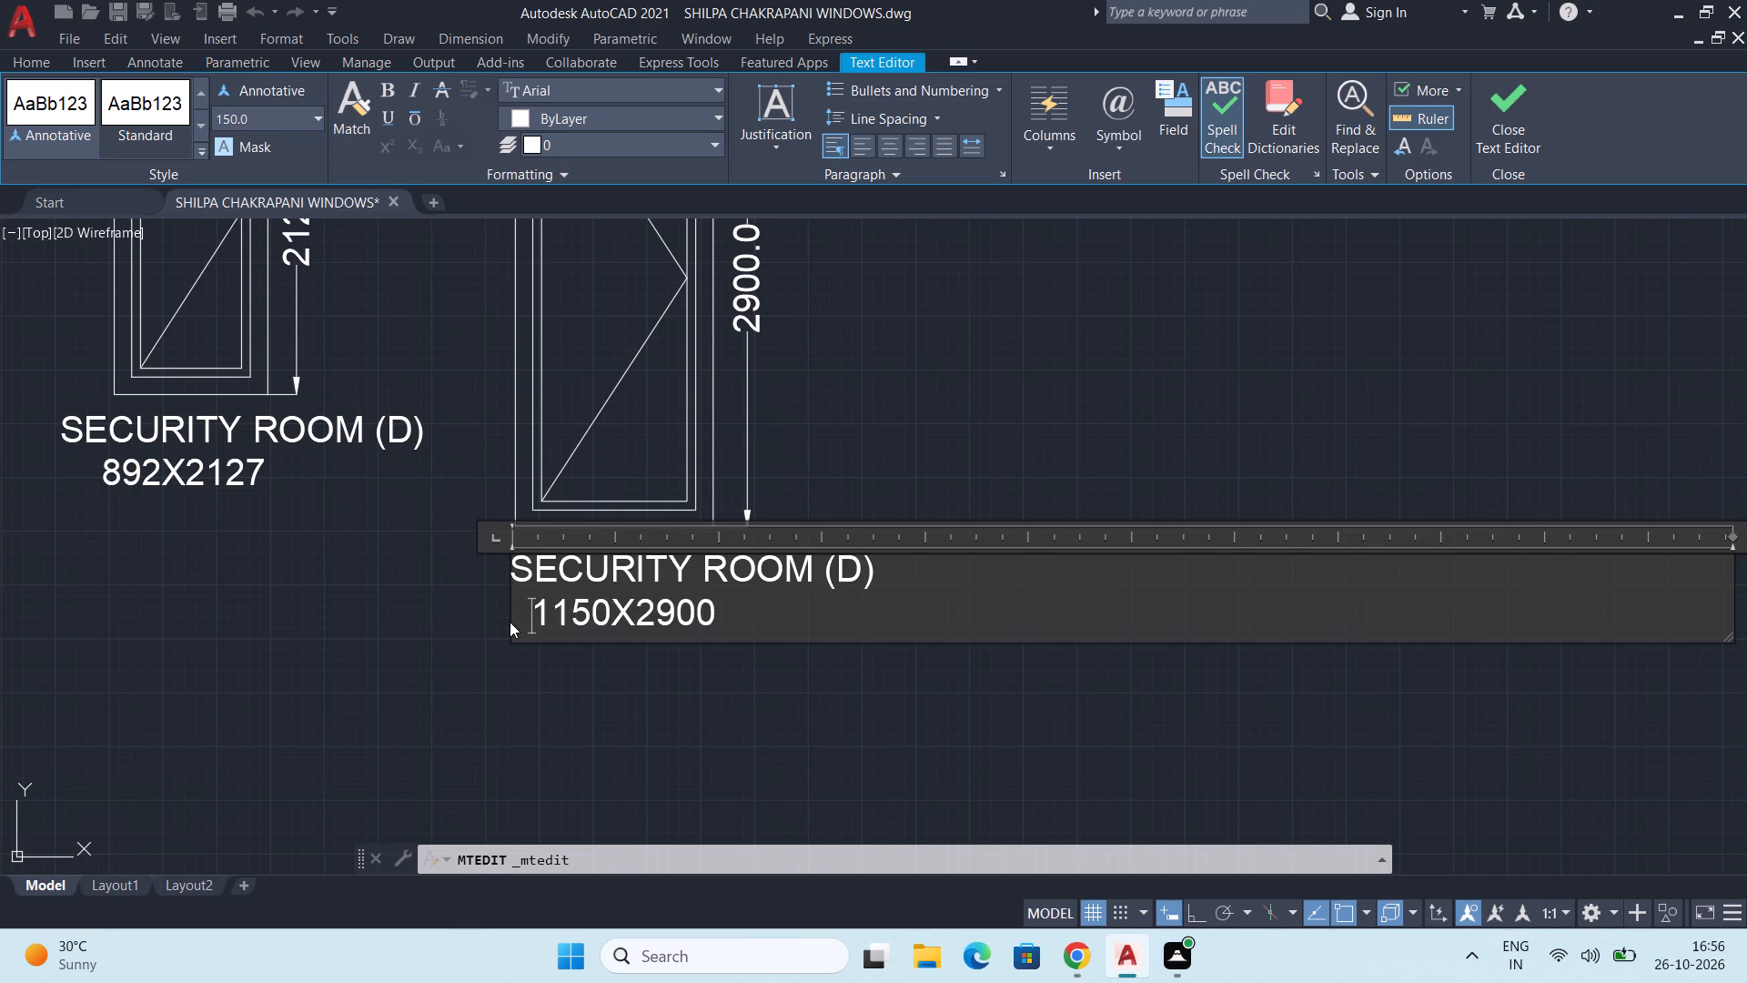
key("space")
left_click(459, 633)
Move the SECURITY ROOM (D) 1150X2900 label slightly left beneath its window.
left_click_drag(621, 576, 590, 565)
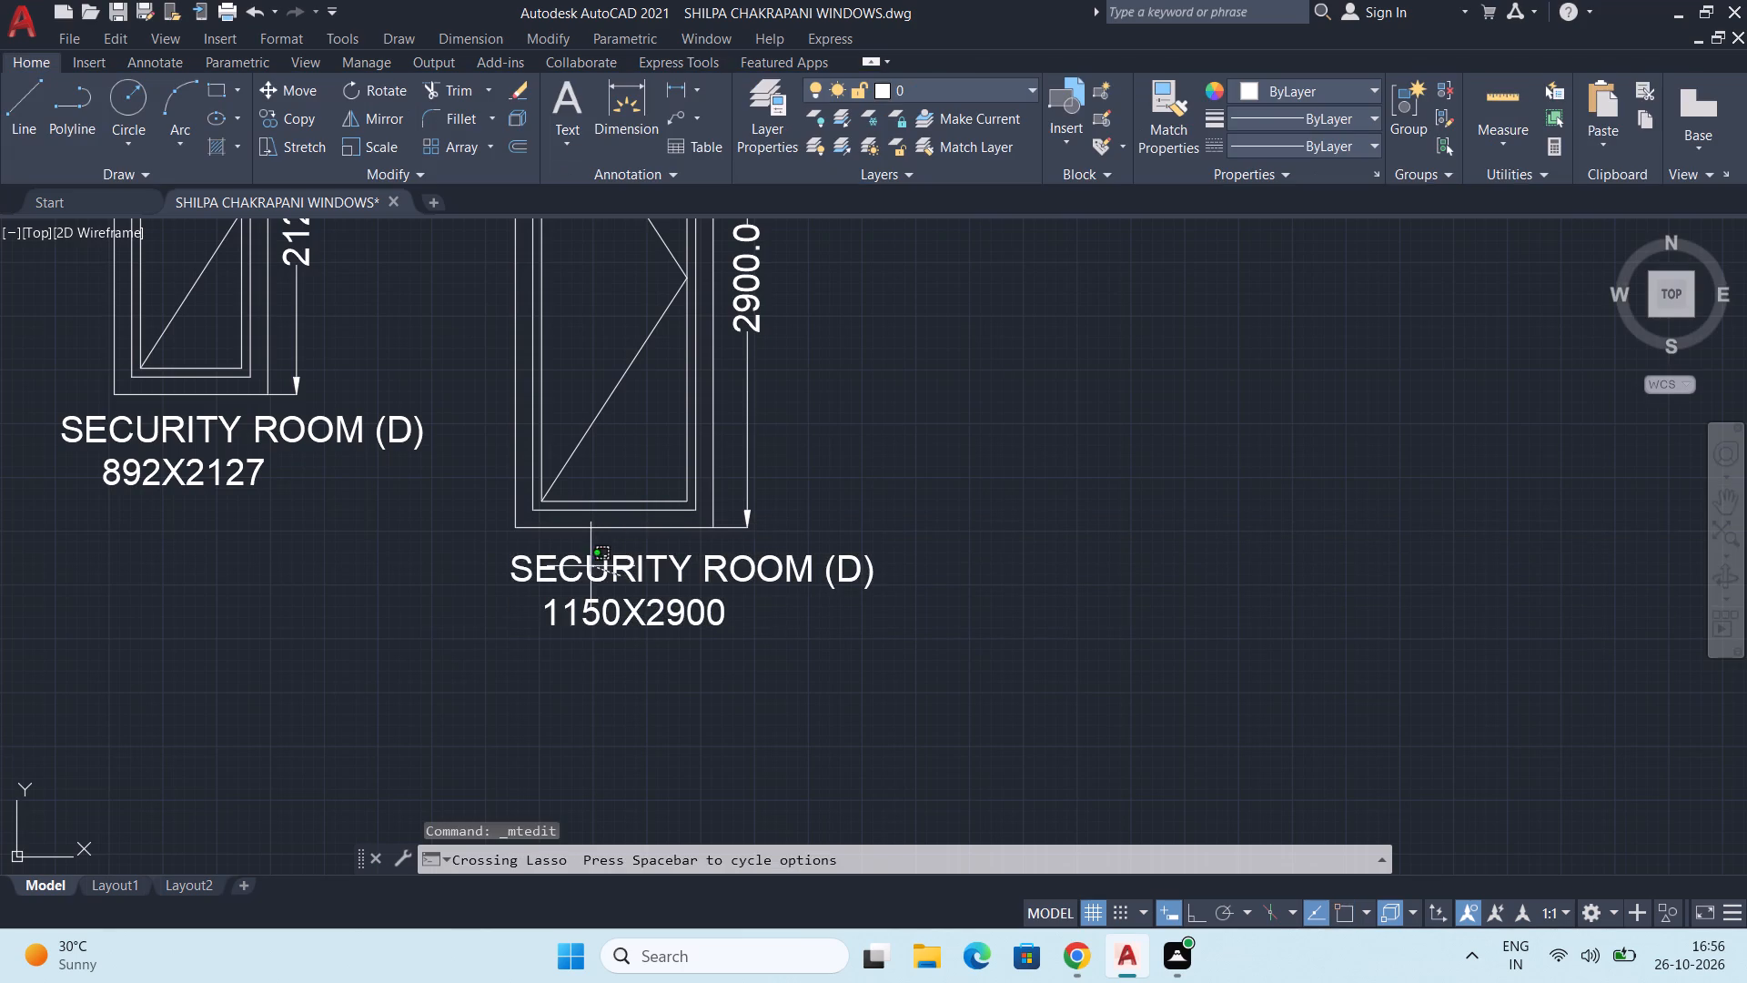
left_click_drag(590, 565, 585, 565)
left_click_drag(659, 573, 636, 572)
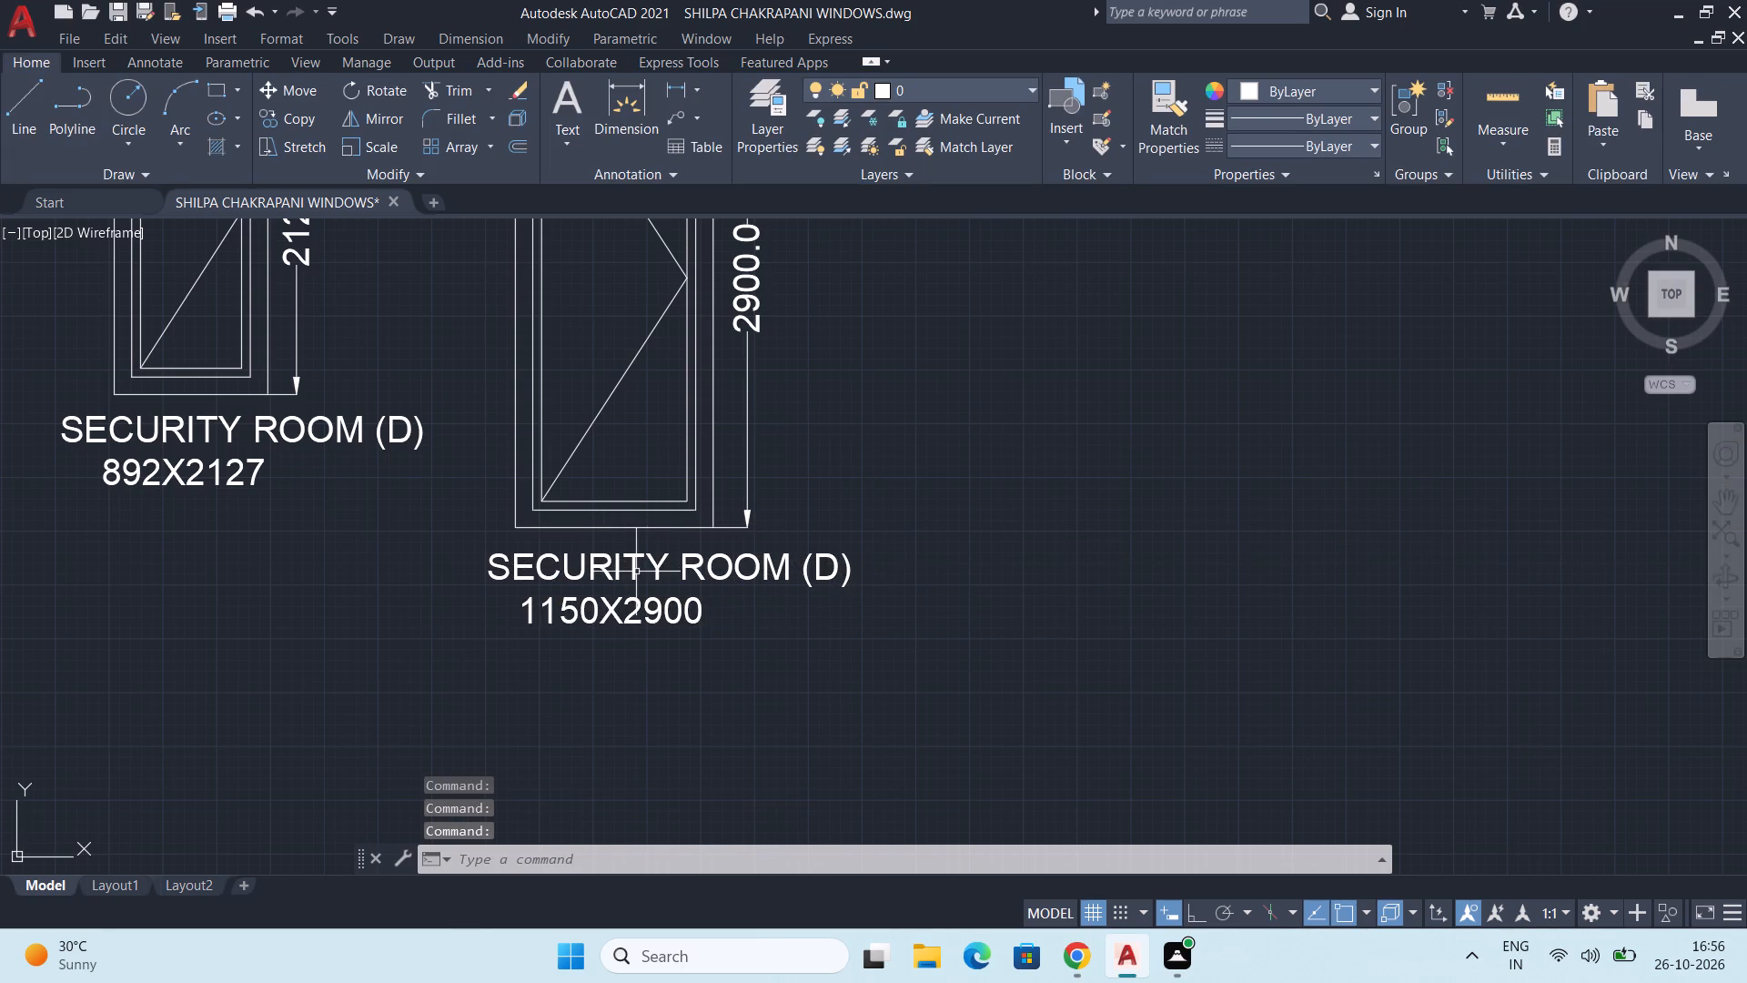
Delete the middle vertical line between the two mullion lines of the 1242-wide security room window.
scroll(642, 557, "down", 2)
middle_click_drag(621, 599, 664, 583)
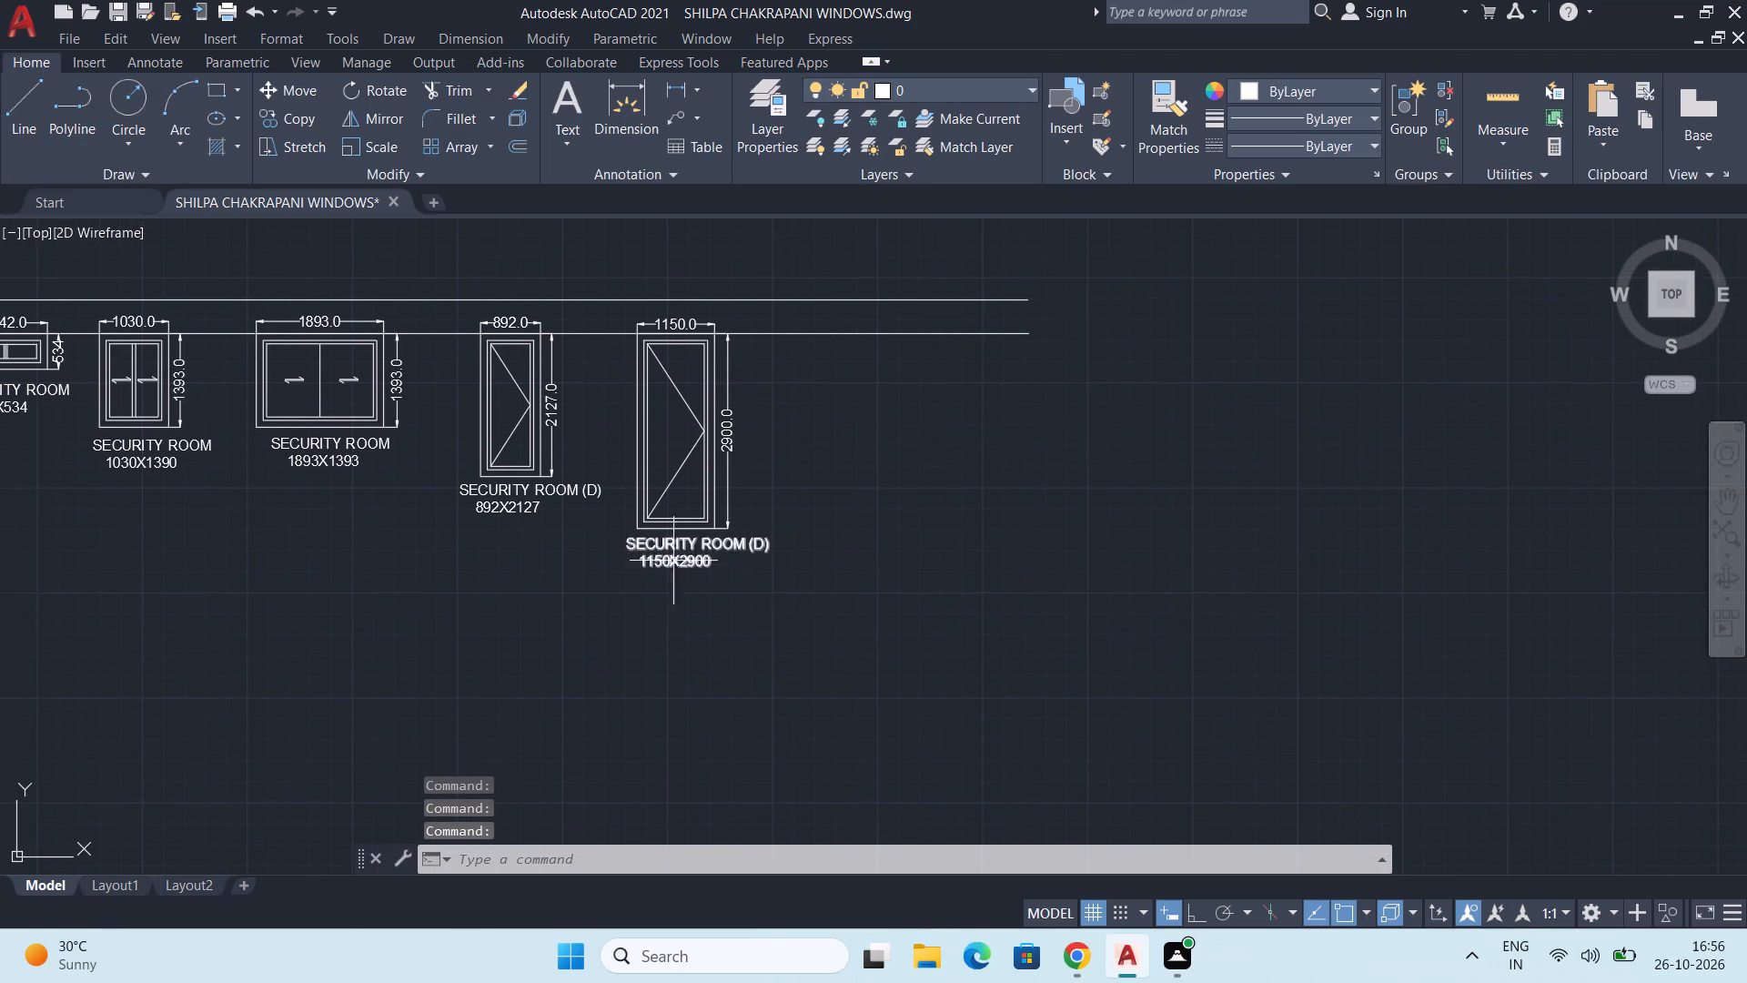
scroll(640, 558, "down", 2)
middle_click_drag(464, 628, 540, 671)
scroll(519, 548, "up", 4)
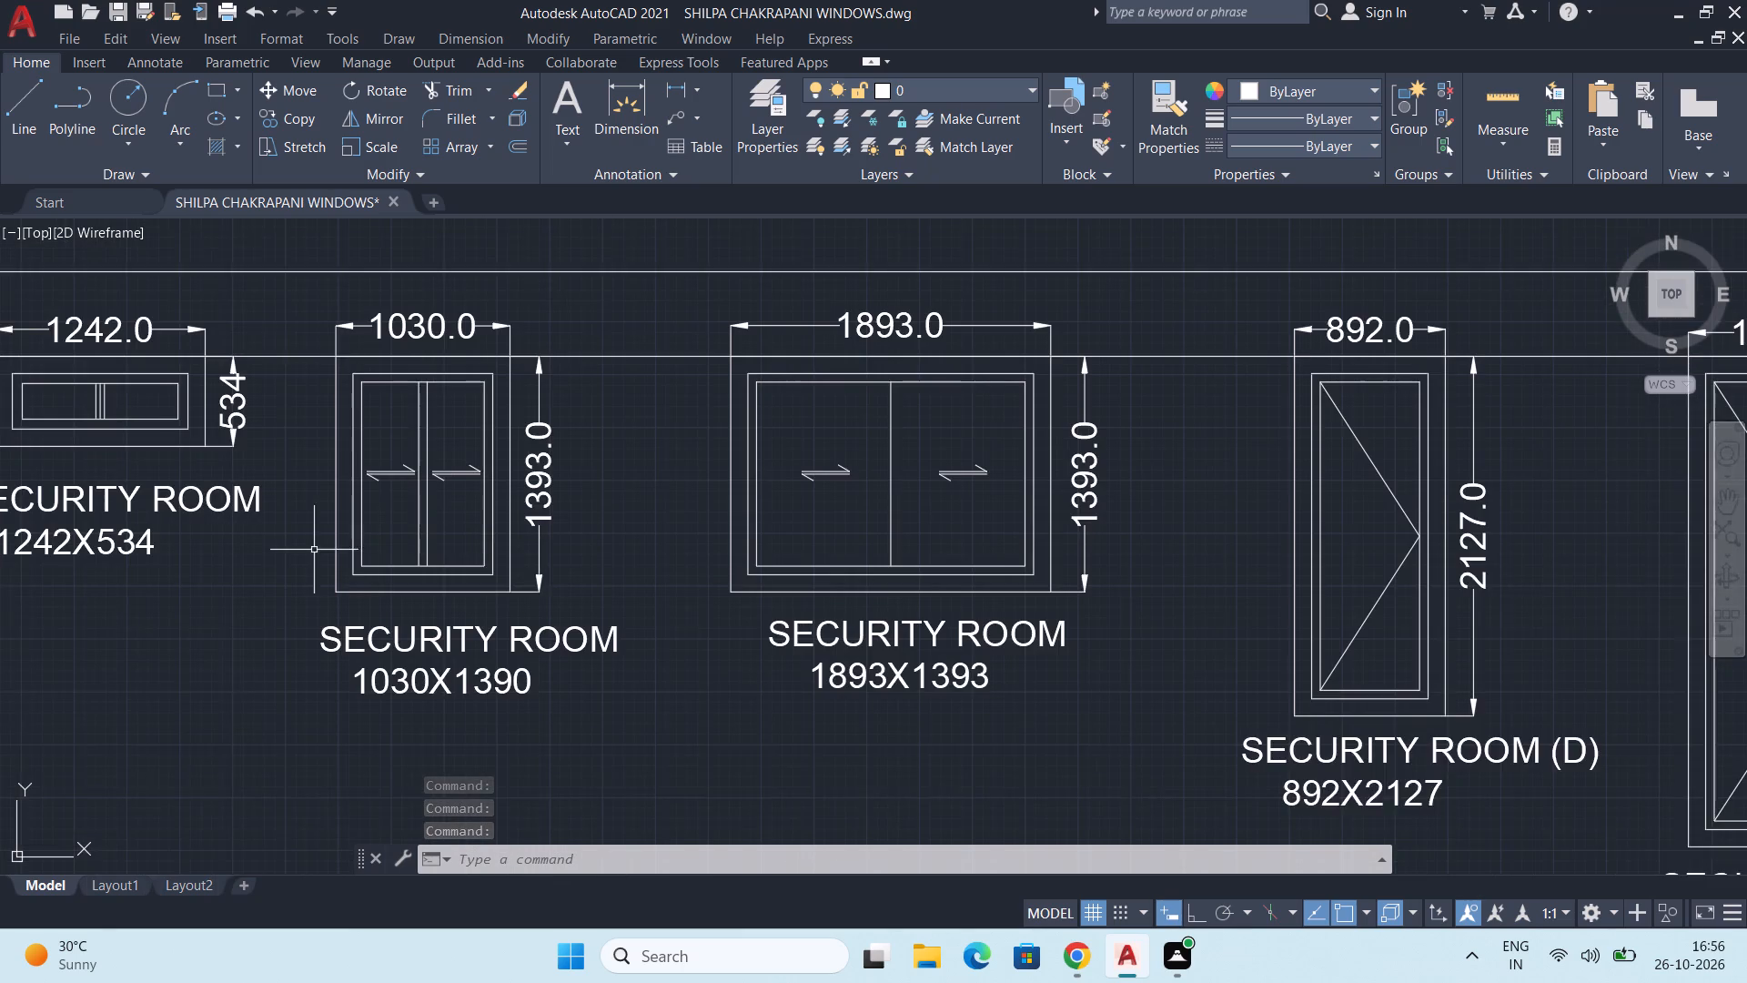
middle_click_drag(313, 550, 343, 617)
scroll(148, 513, "up", 2)
middle_click_drag(110, 423, 180, 555)
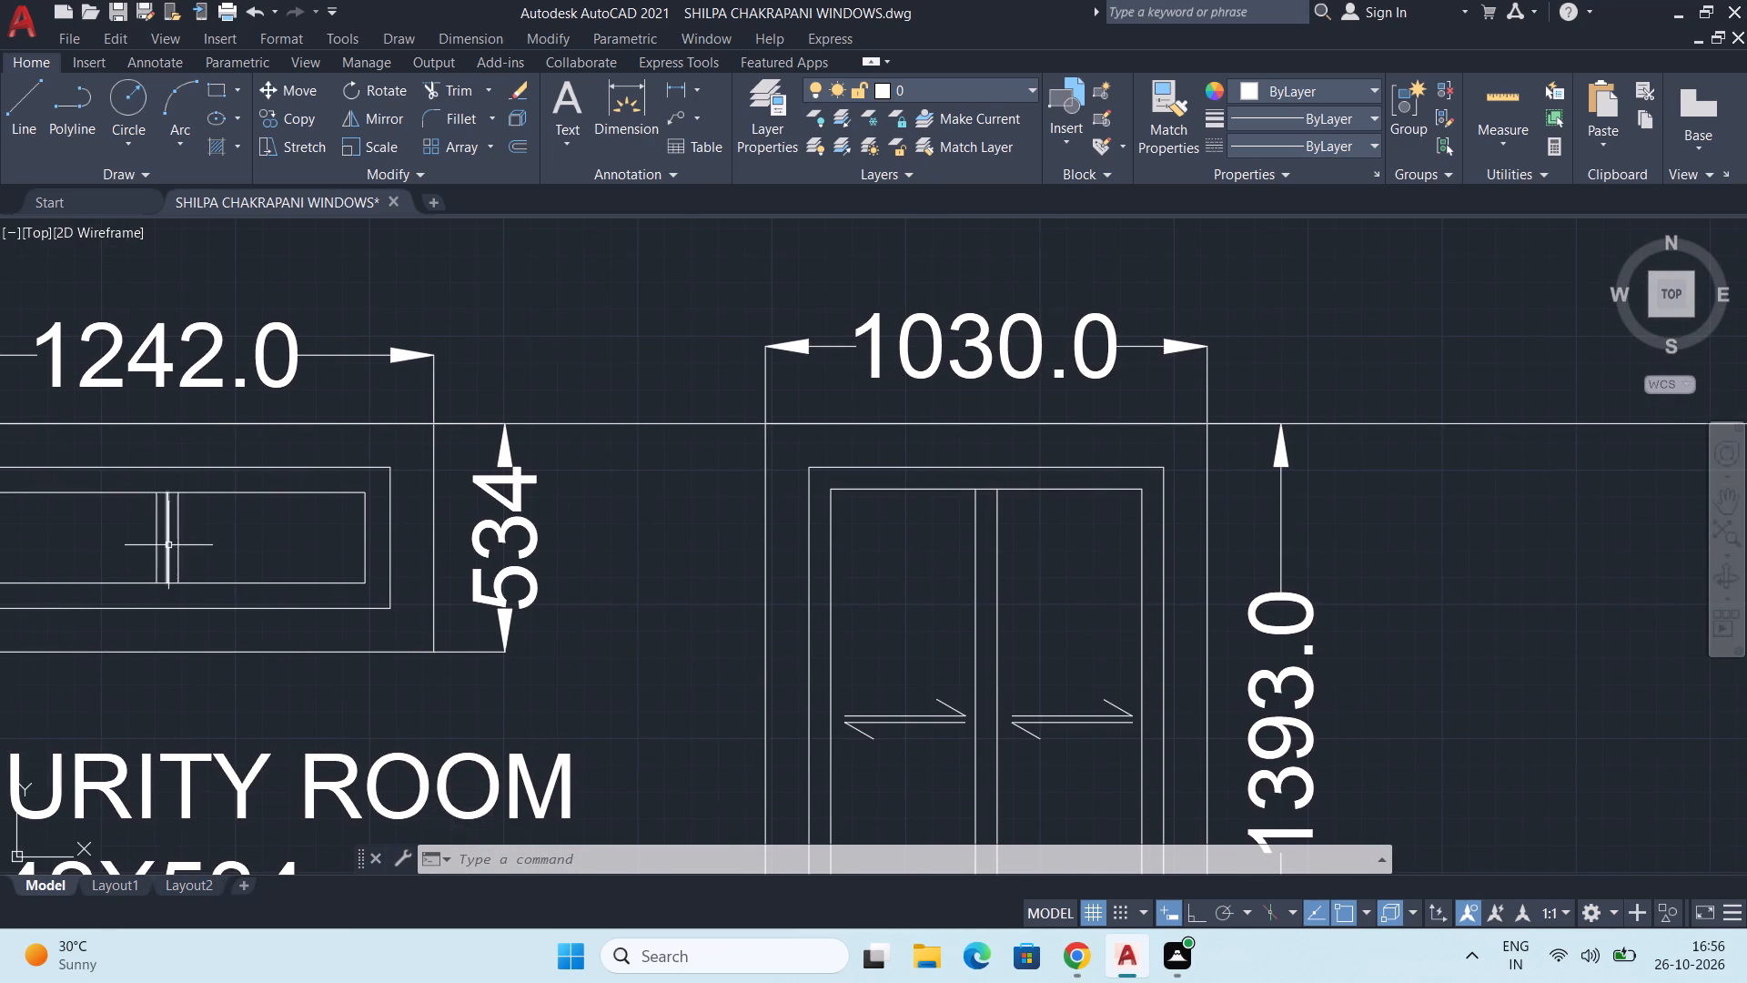
left_click(168, 544)
key("Delete")
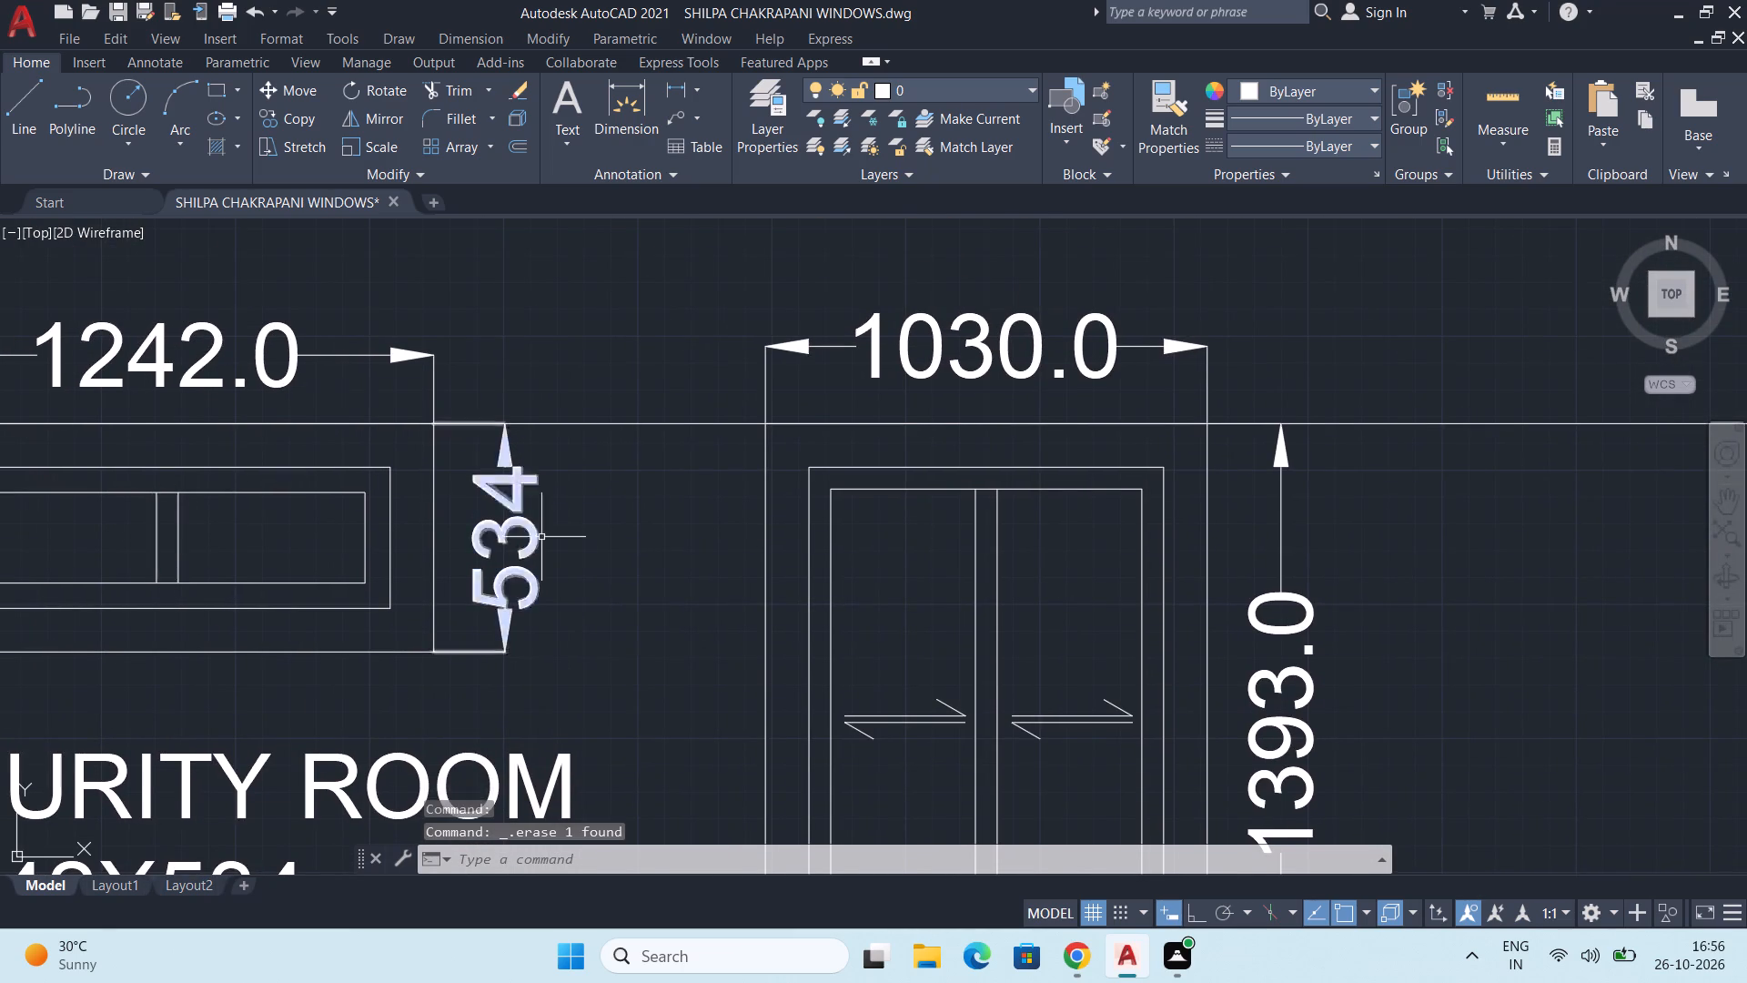
Copy the sliding arrow symbol from the 1030-wide security room window into both panes of the 1242-wide window.
scroll(547, 551, "down", 1)
middle_click_drag(454, 644, 521, 643)
scroll(655, 694, "down", 1)
scroll(930, 742, "up", 2)
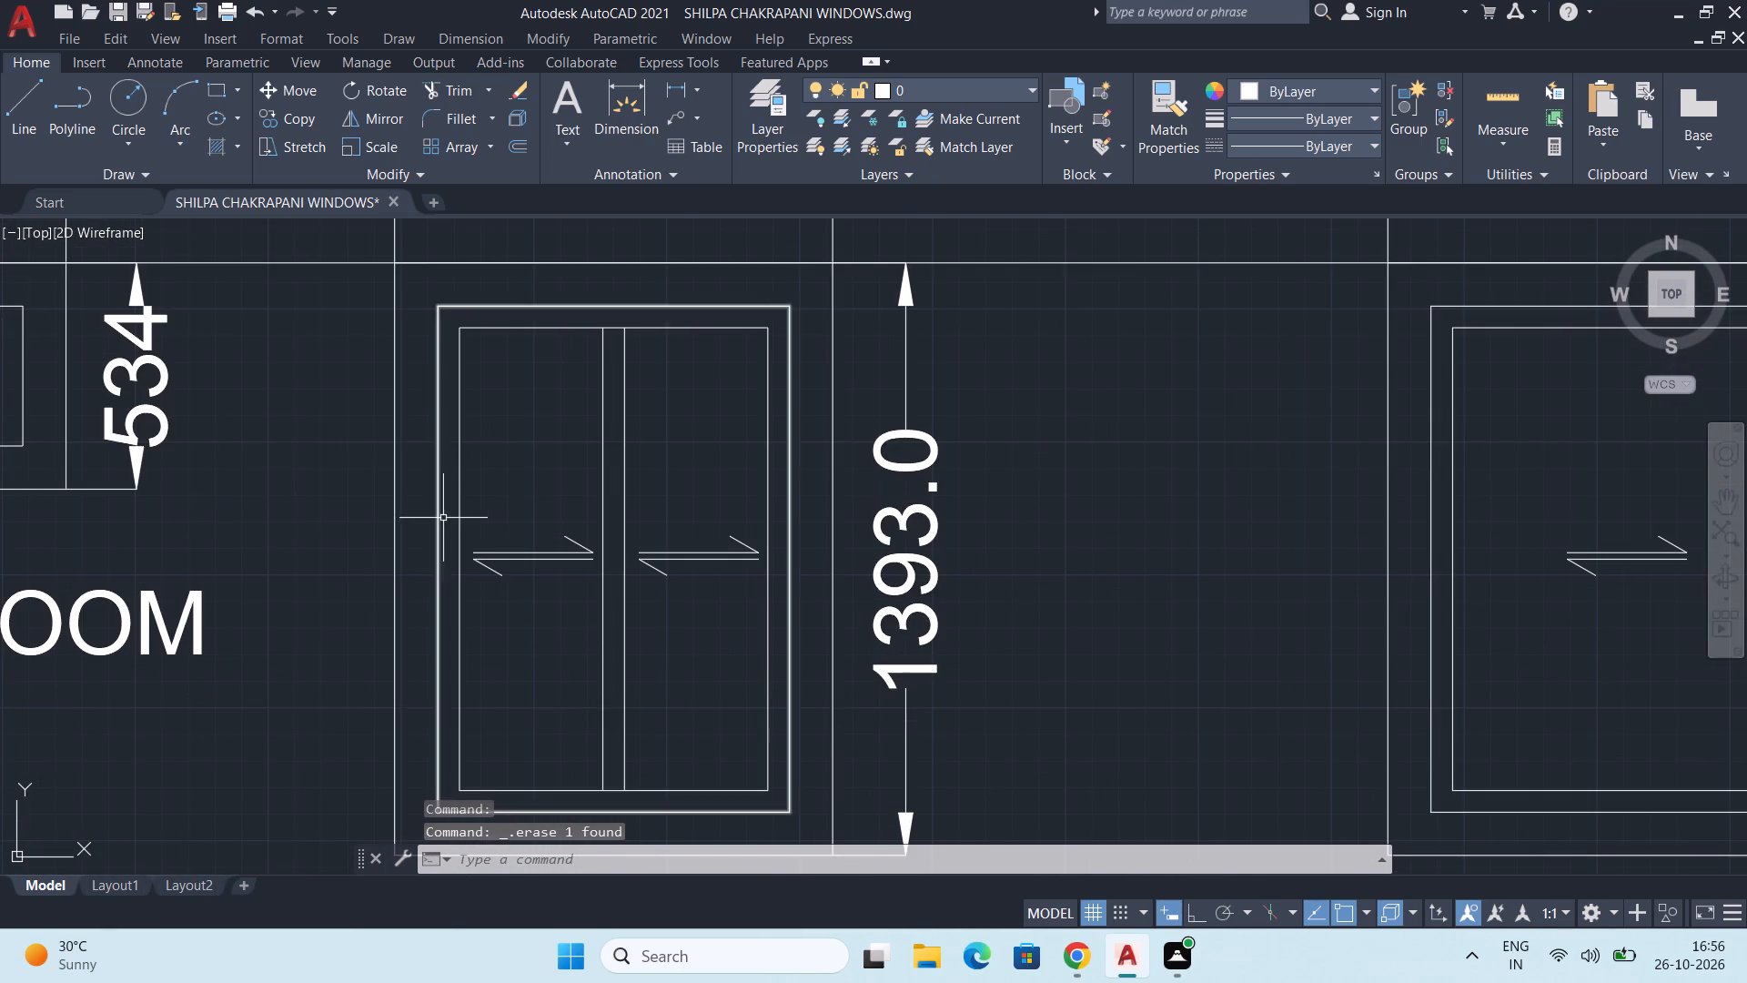
left_click(450, 517)
left_click(661, 648)
type("CO")
key("Return")
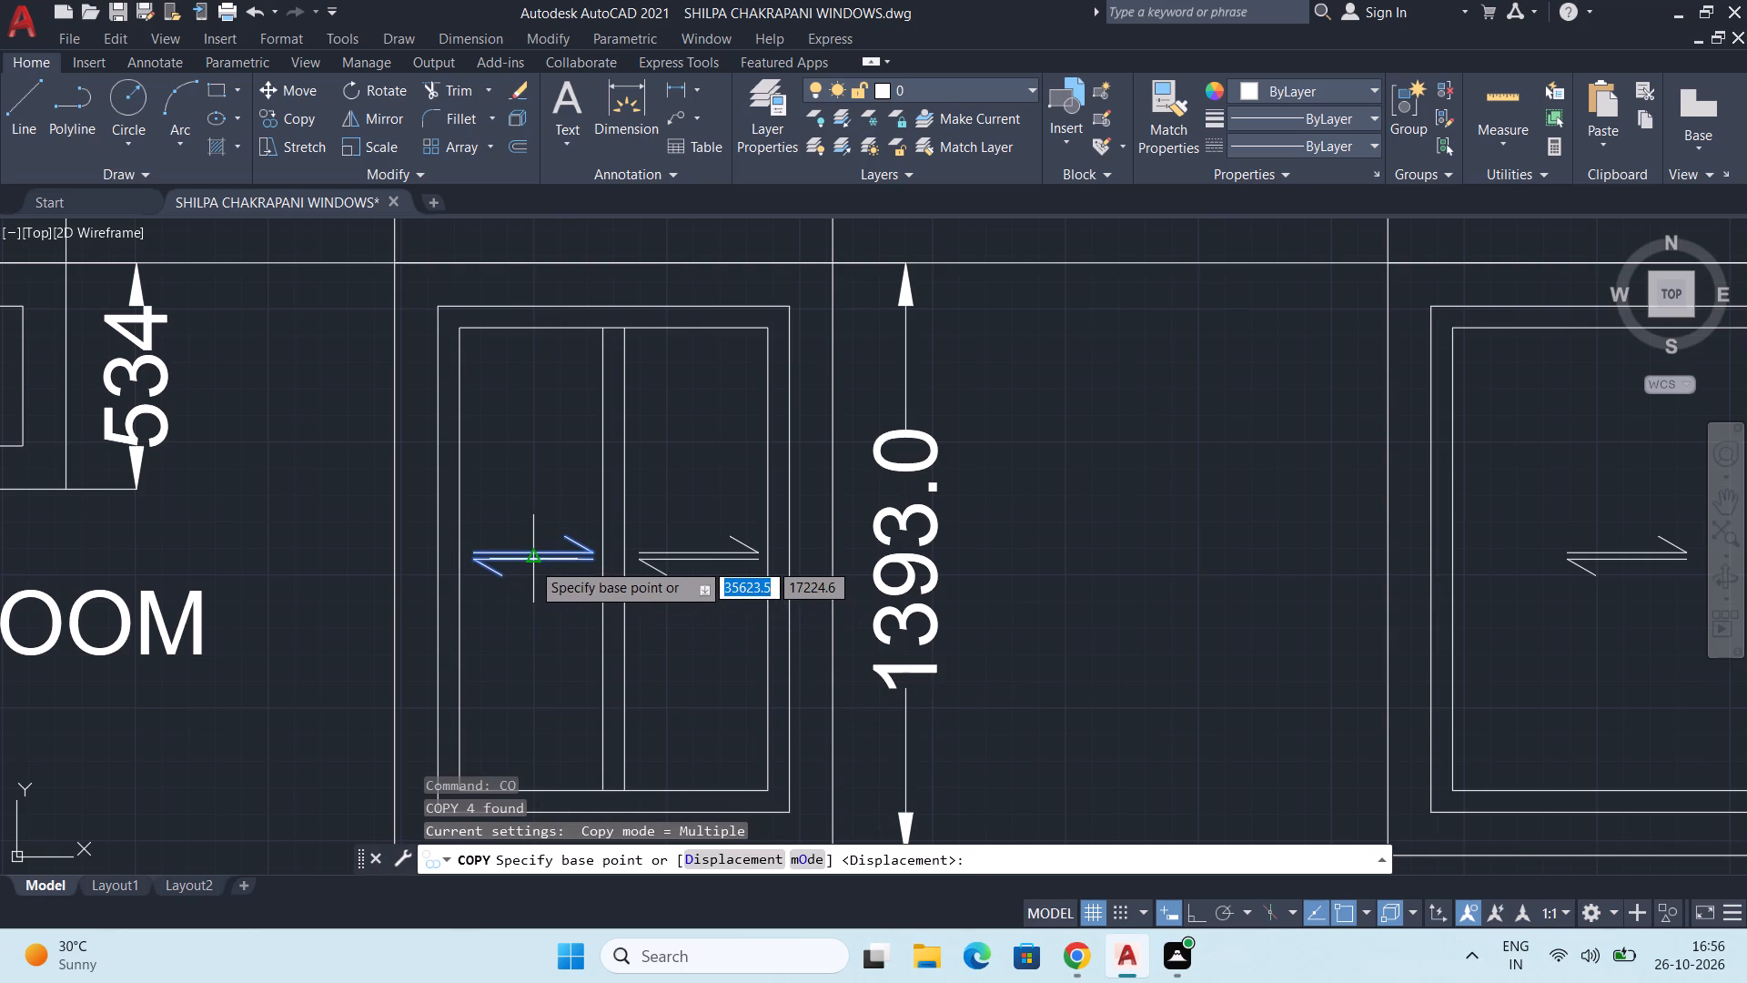
left_click(536, 559)
scroll(99, 525, "down", 2)
middle_click_drag(90, 481, 442, 614)
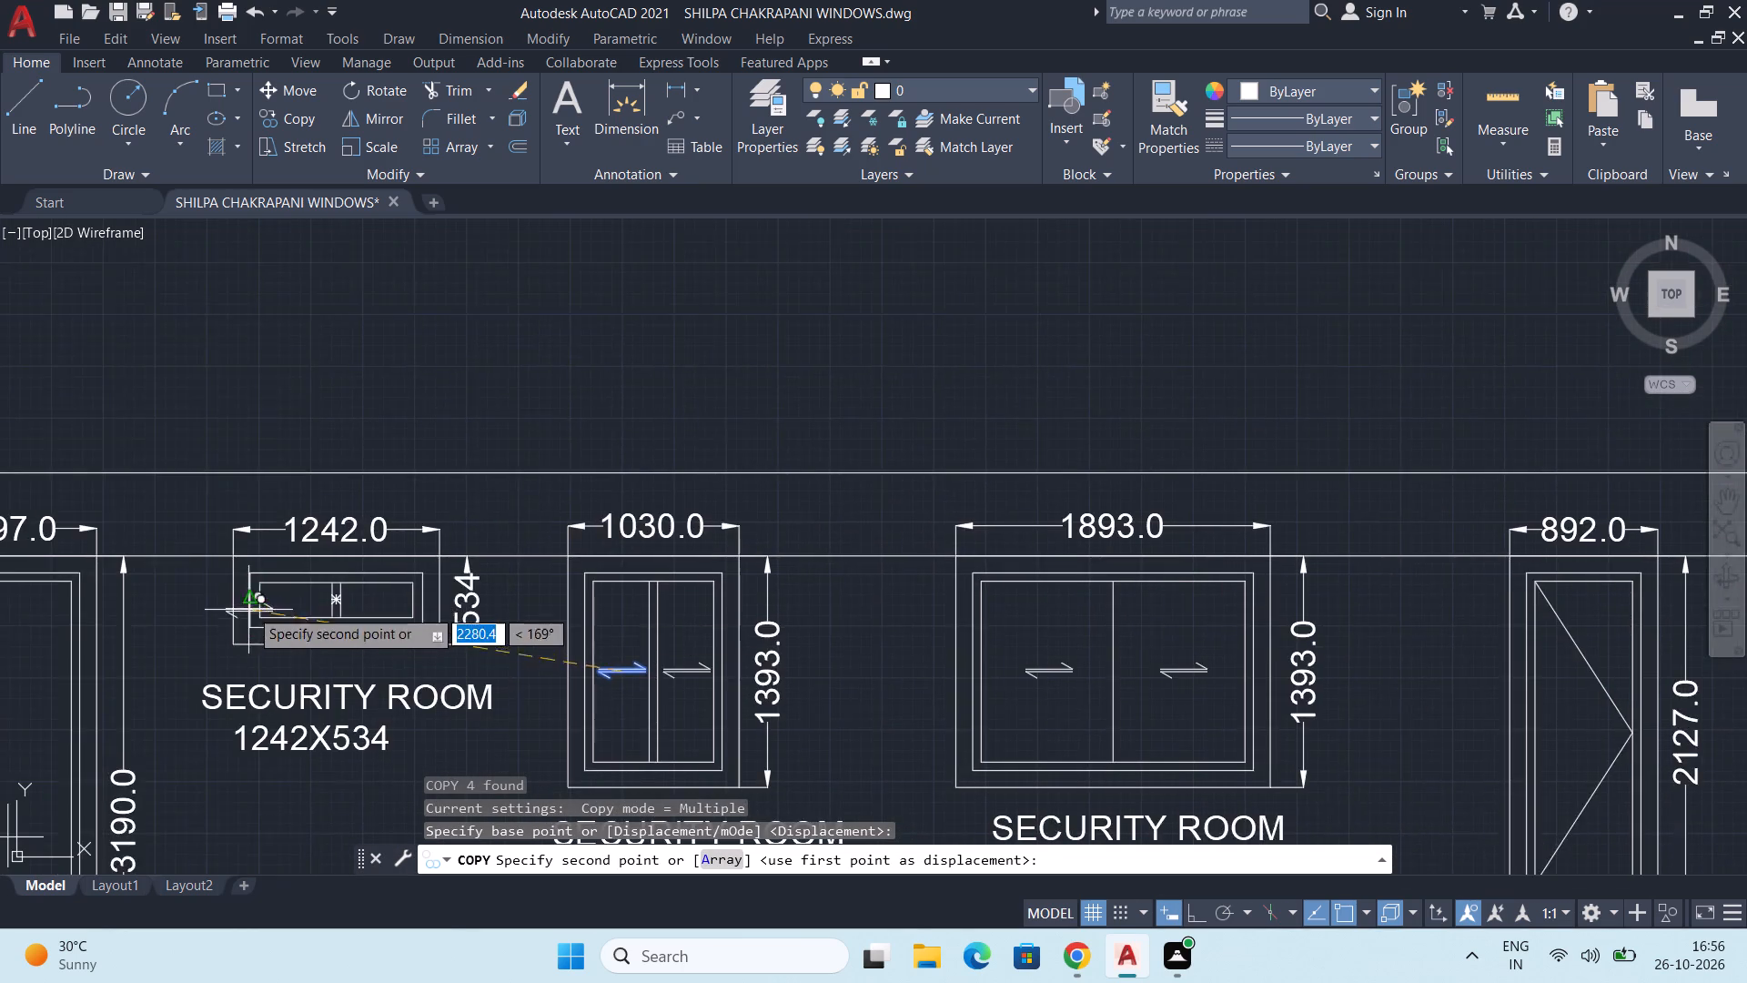
scroll(253, 604, "up", 3)
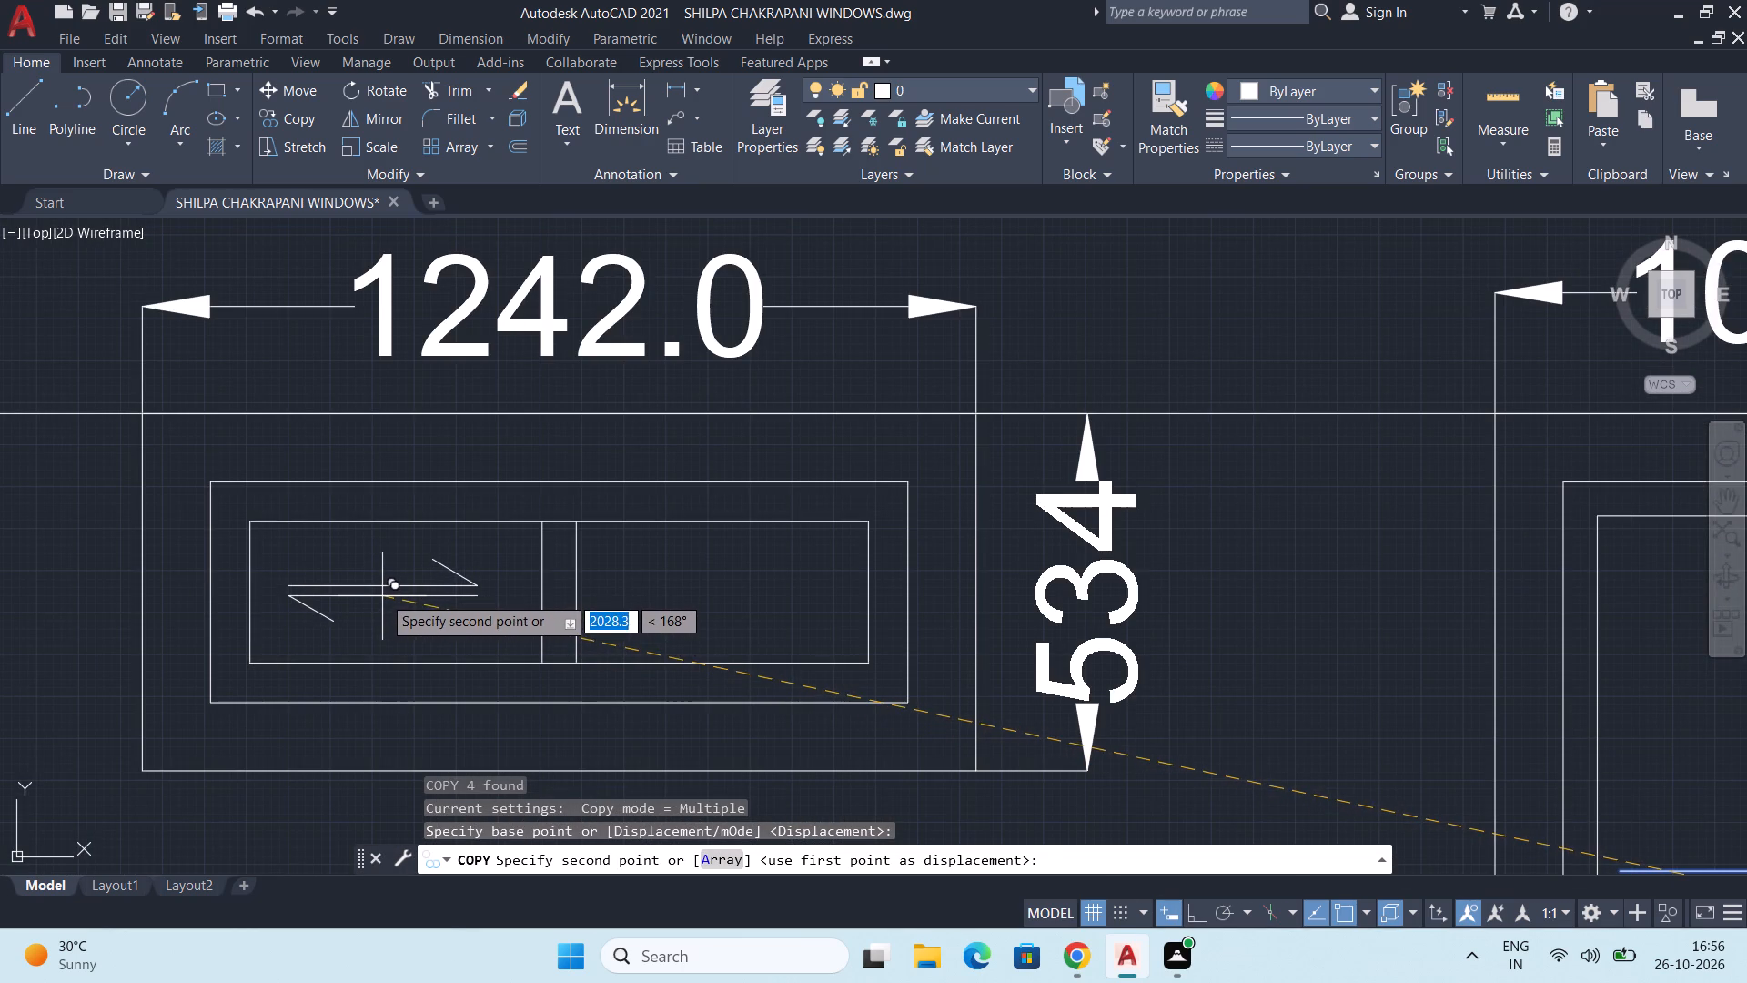
left_click(382, 595)
left_click(730, 594)
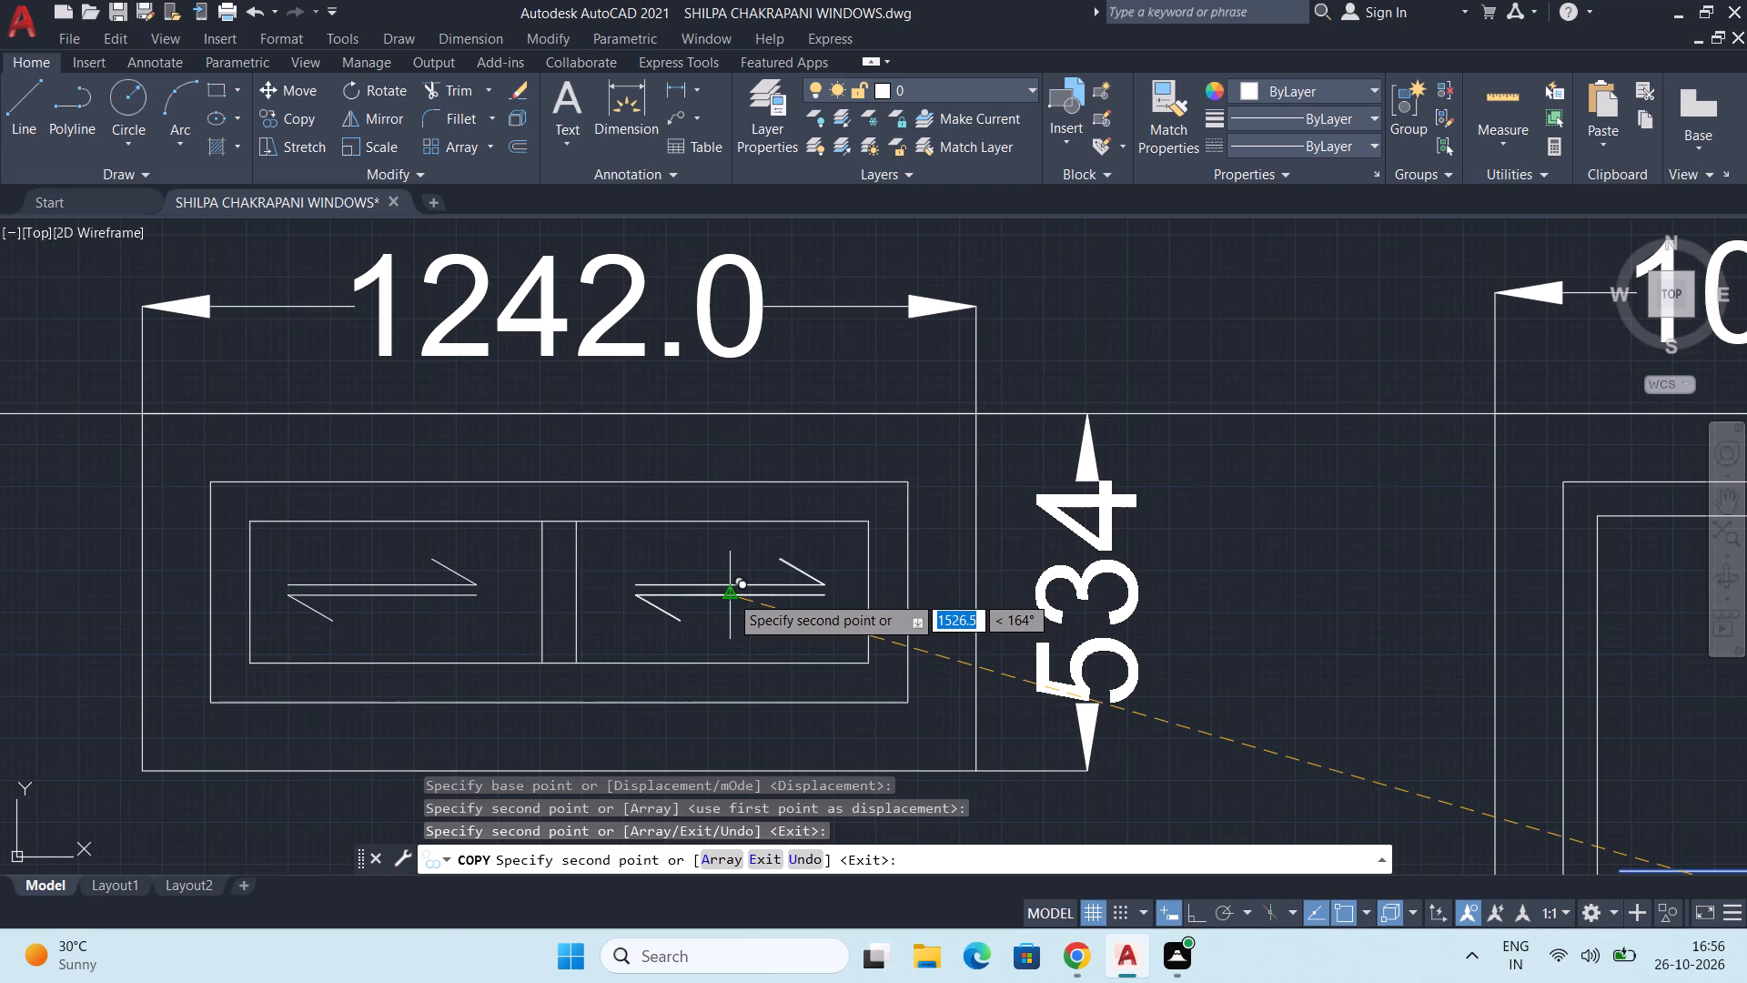
key("Escape")
Copy the SECURITY ROOM (D) 997X2454 label to just below the 942-wide window in the SERVANT ROOM row.
scroll(735, 586, "down", 3)
middle_click_drag(770, 716, 651, 584)
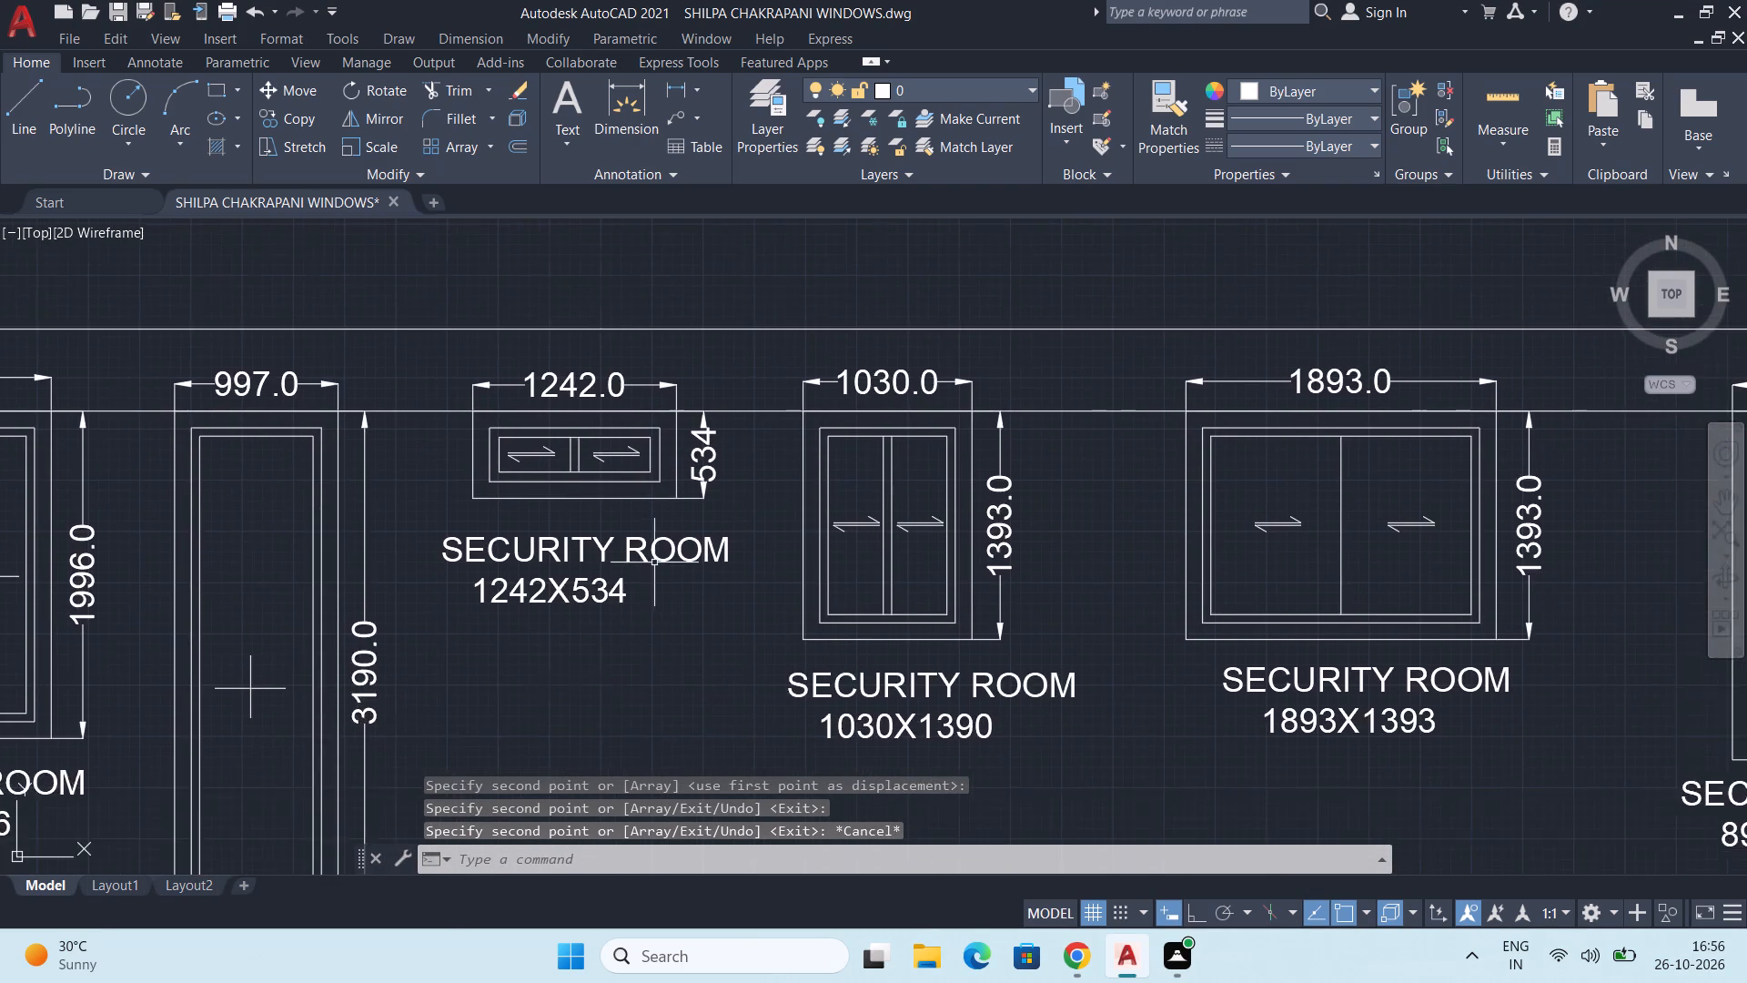
scroll(654, 563, "down", 2)
middle_click_drag(645, 630, 656, 519)
scroll(657, 513, "down", 1)
middle_click_drag(659, 555, 768, 451)
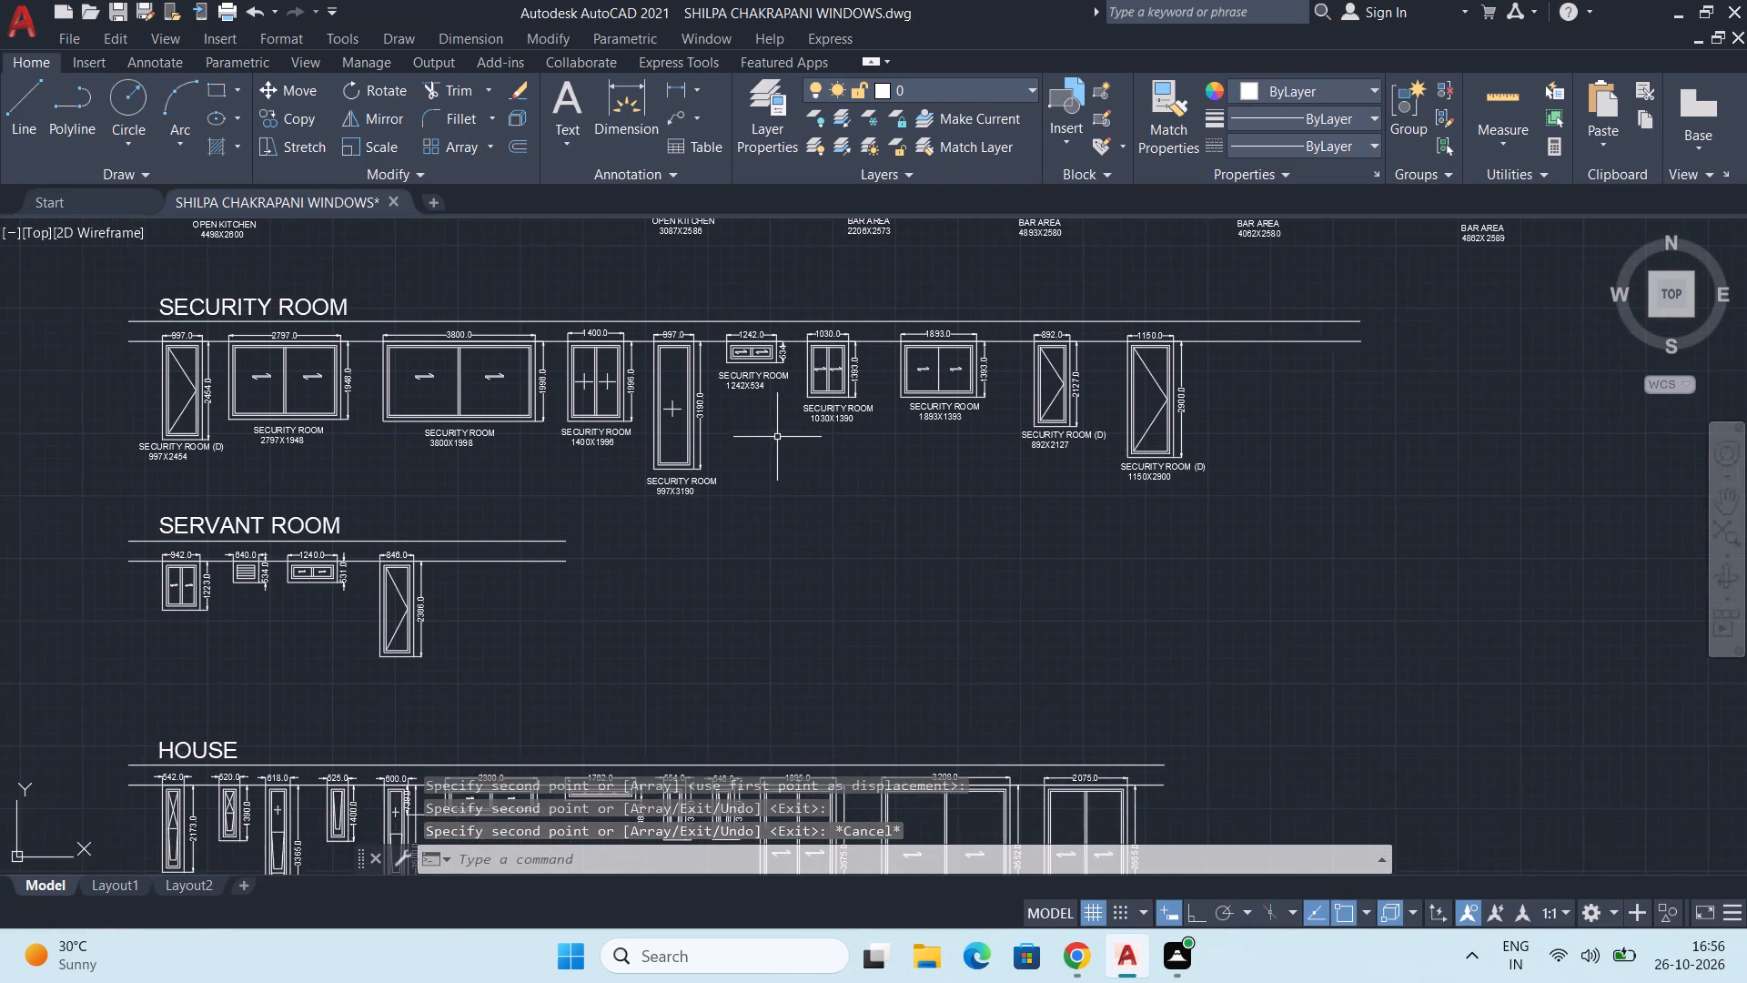
scroll(777, 437, "down", 1)
middle_click_drag(733, 494, 769, 435)
scroll(364, 334, "up", 2)
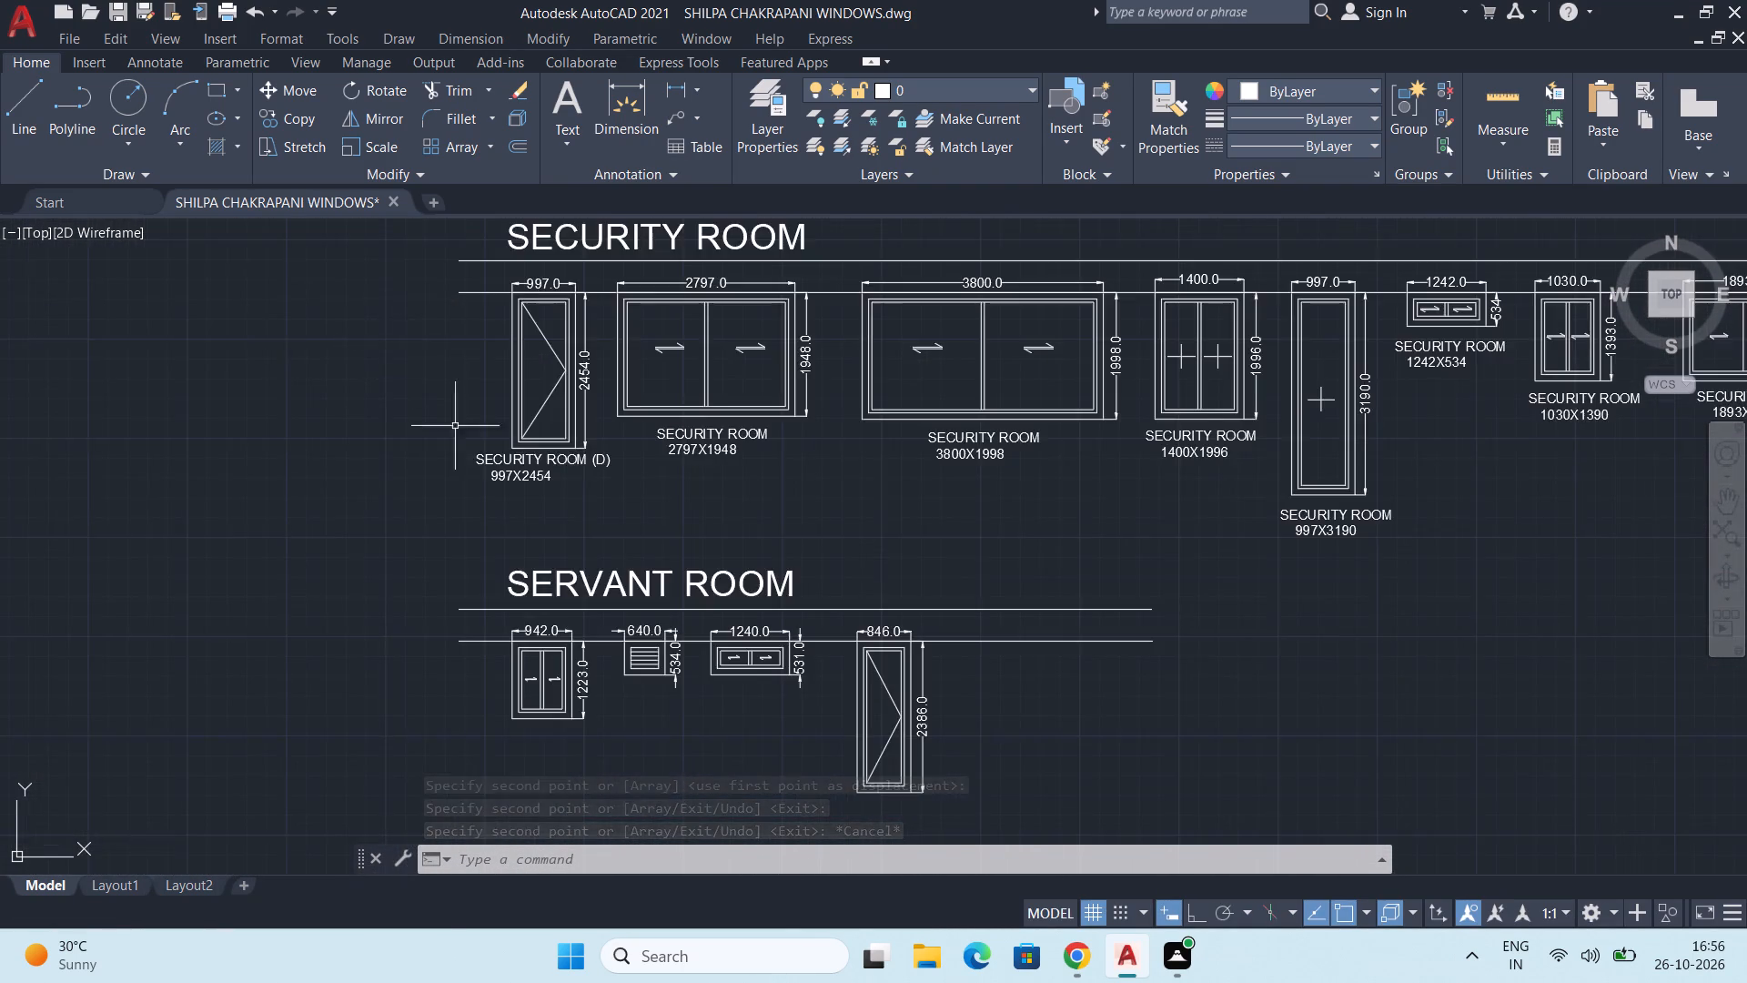
scroll(479, 449, "up", 1)
left_click(564, 455)
middle_click_drag(629, 525, 576, 388)
key("c")
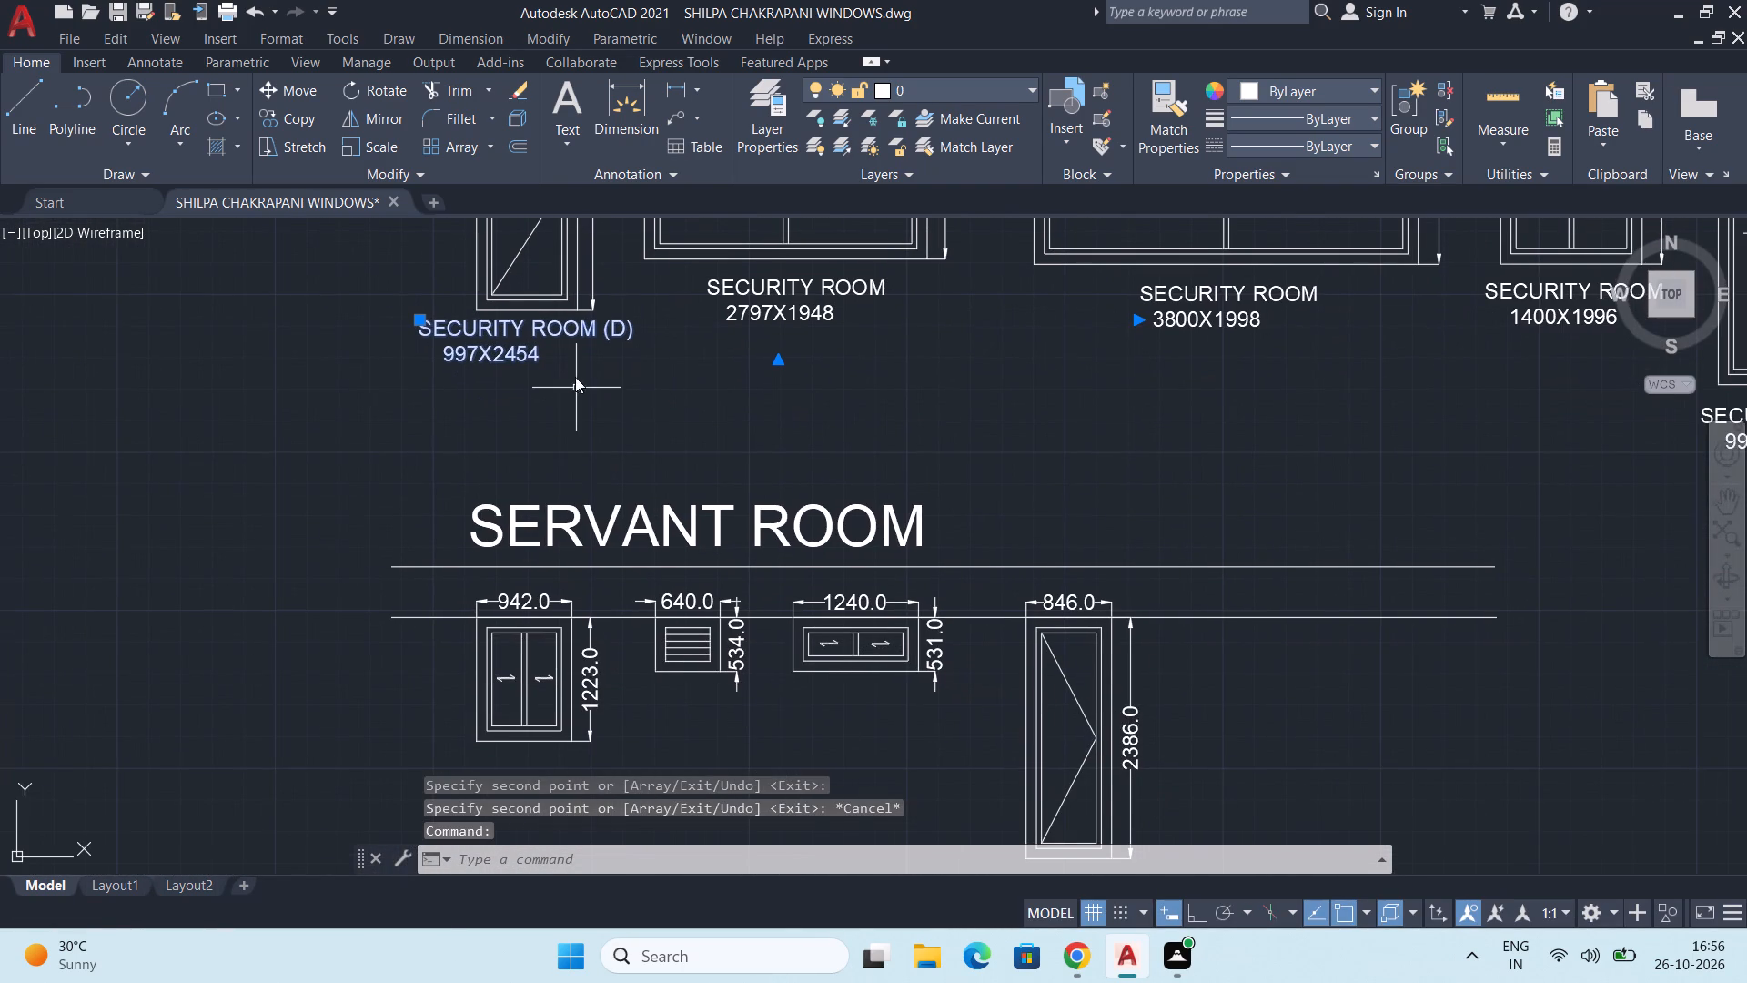
key("o")
key("Return")
left_click(494, 338)
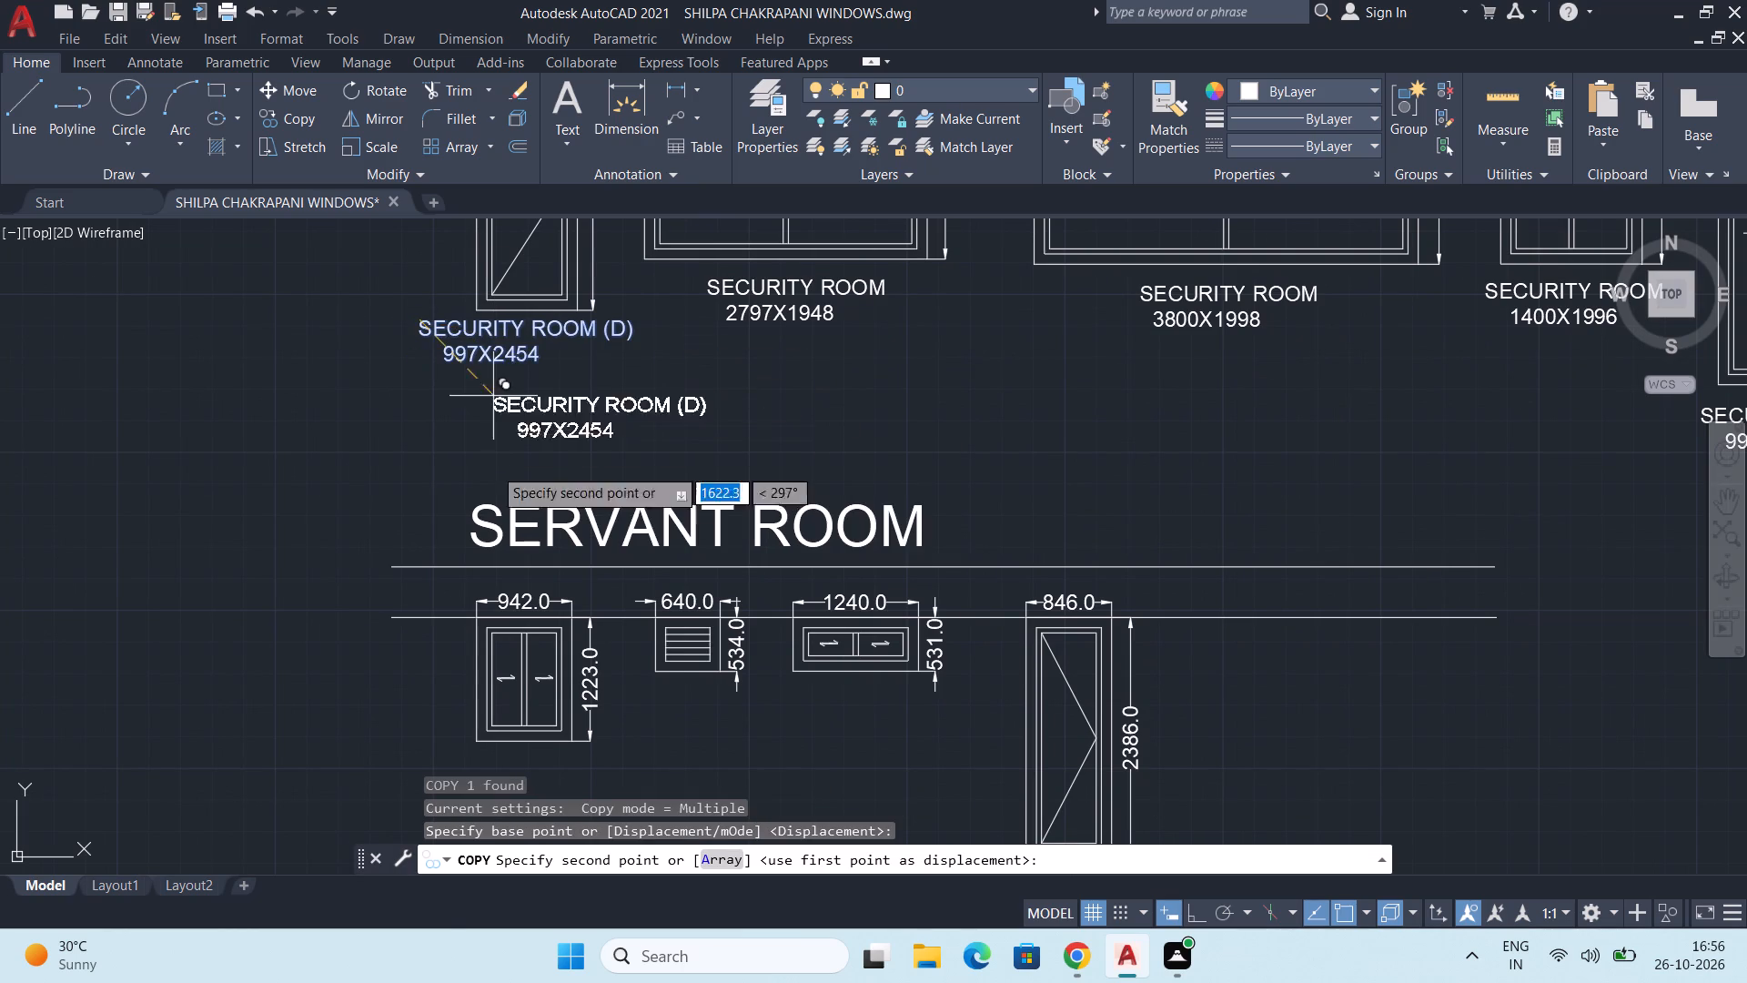
middle_click_drag(491, 640, 464, 403)
scroll(430, 578, "up", 2)
middle_click_drag(435, 576, 404, 606)
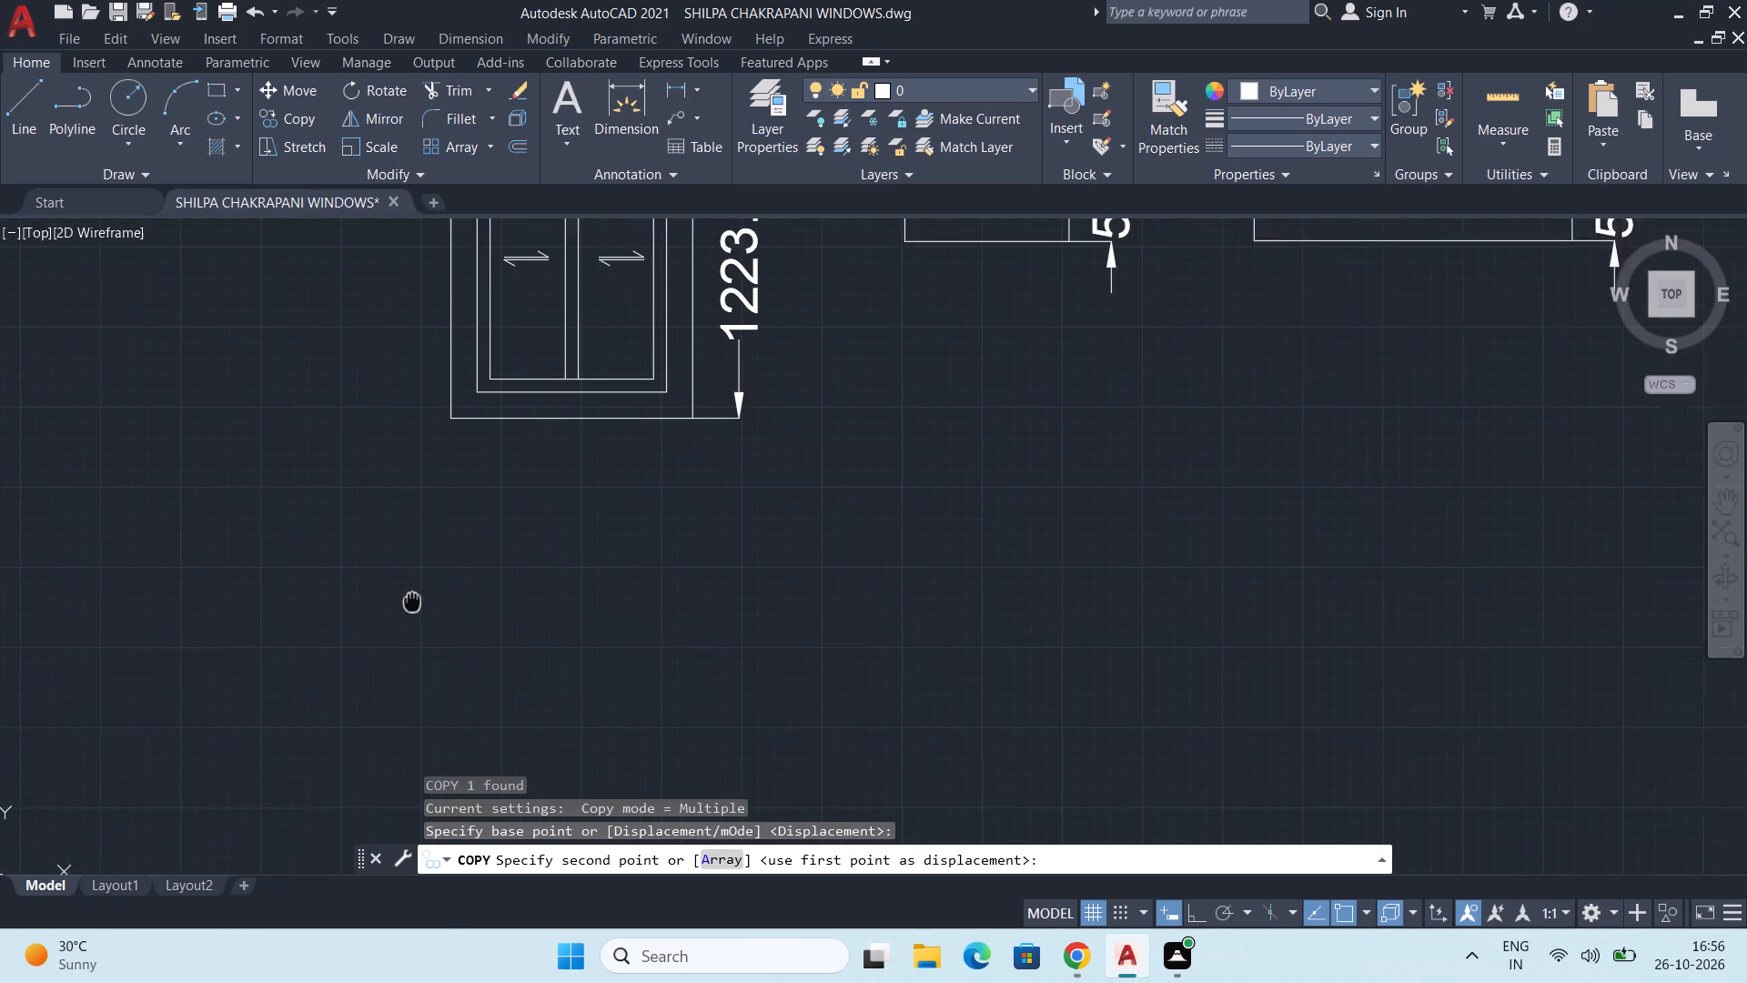
middle_click_drag(404, 606, 392, 612)
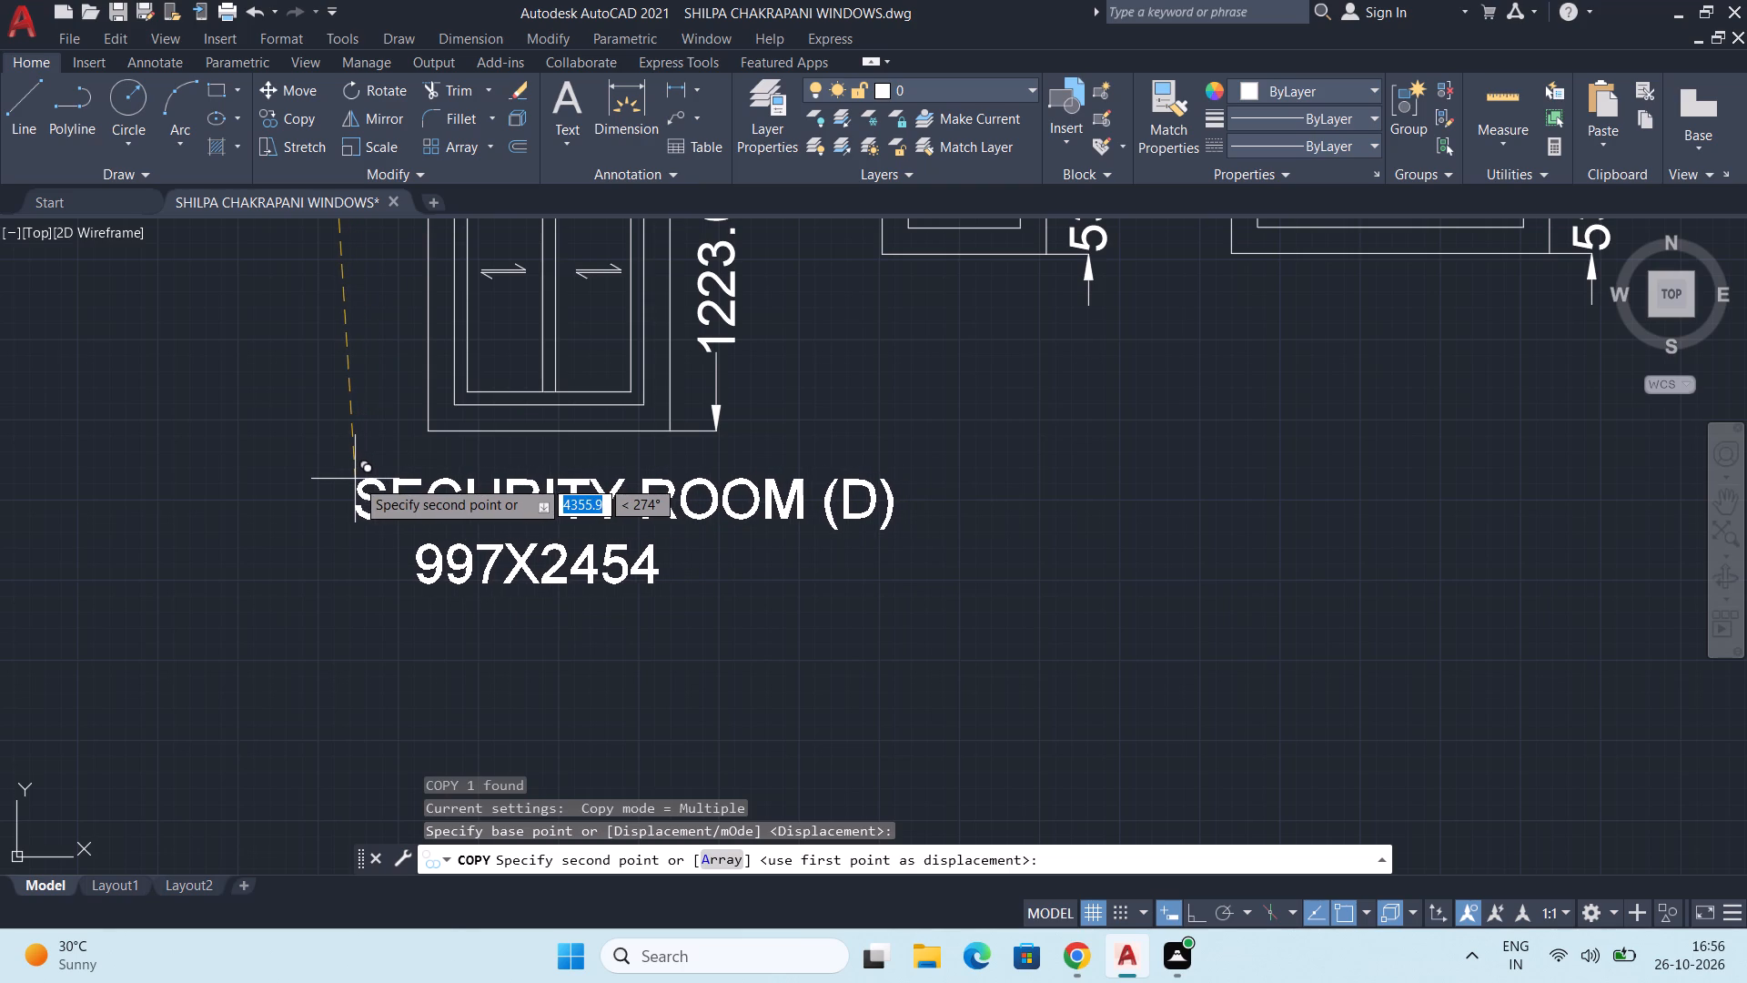
left_click(356, 479)
Place another copy of the label below the 640-wide louvred window in the SERVANT ROOM row and end the copying.
middle_click_drag(690, 434, 502, 648)
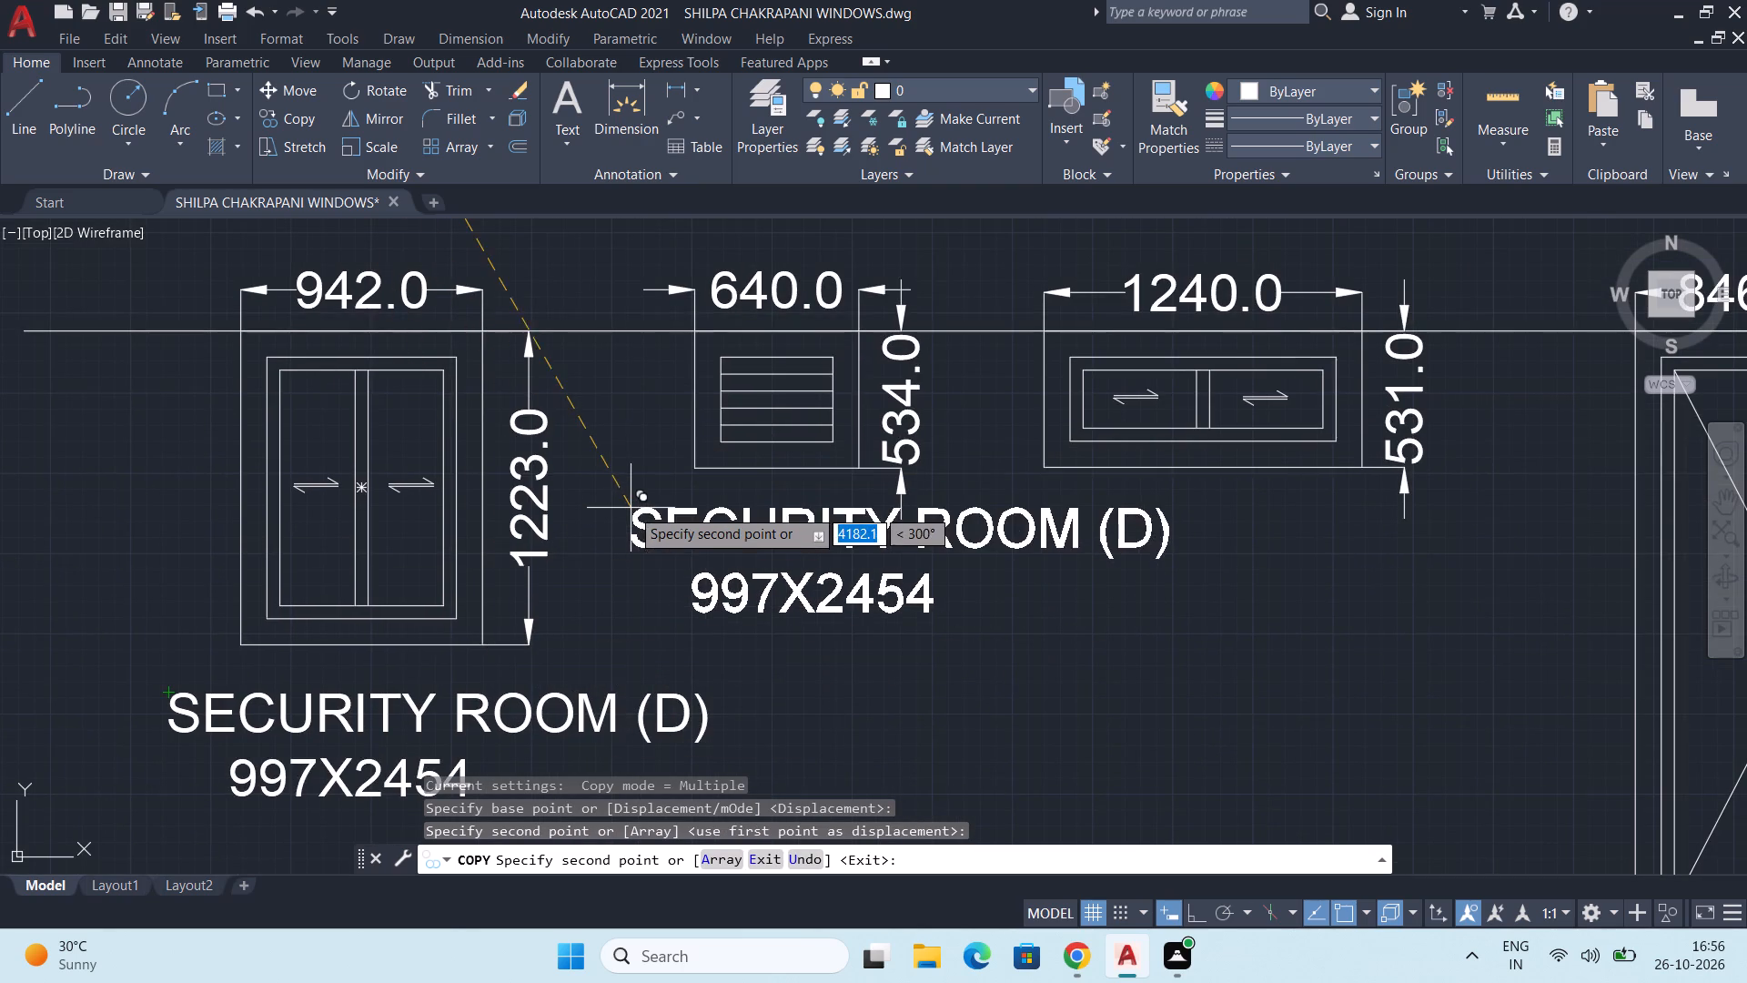
left_click(621, 514)
scroll(916, 539, "down", 1)
middle_click_drag(931, 549, 744, 534)
scroll(791, 544, "up", 2)
scroll(838, 555, "down", 2)
middle_click_drag(828, 603, 714, 556)
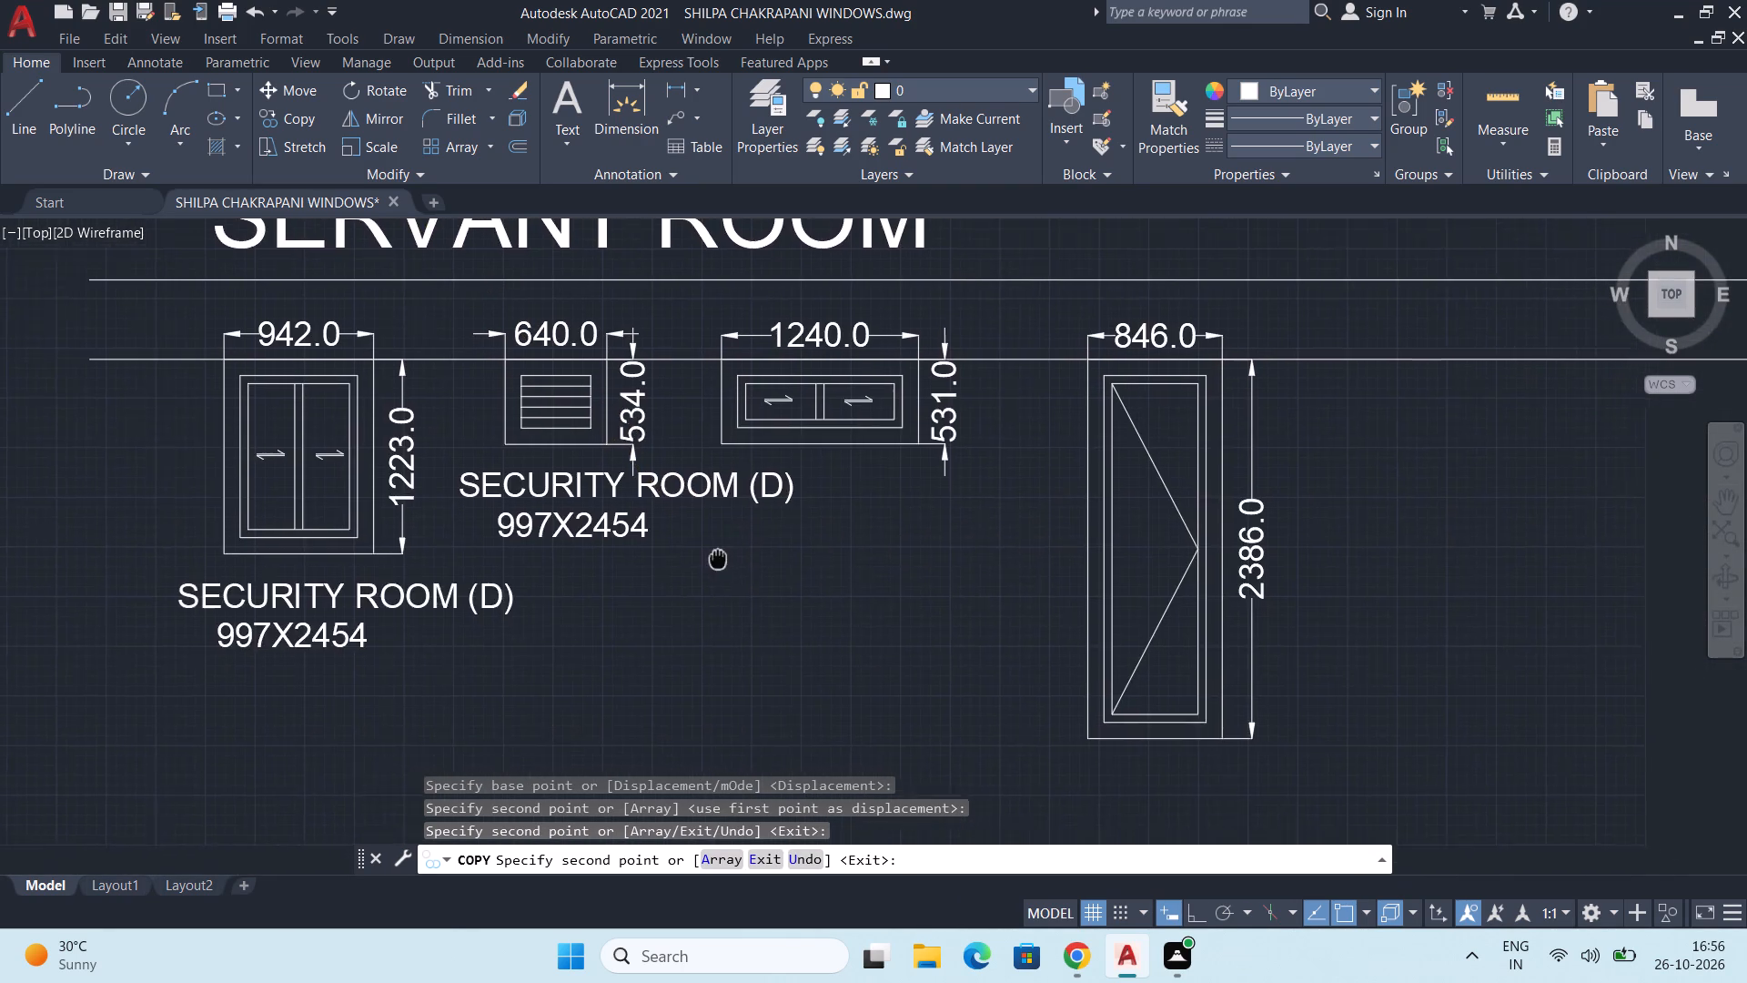
middle_click_drag(714, 556, 618, 503)
key("Escape")
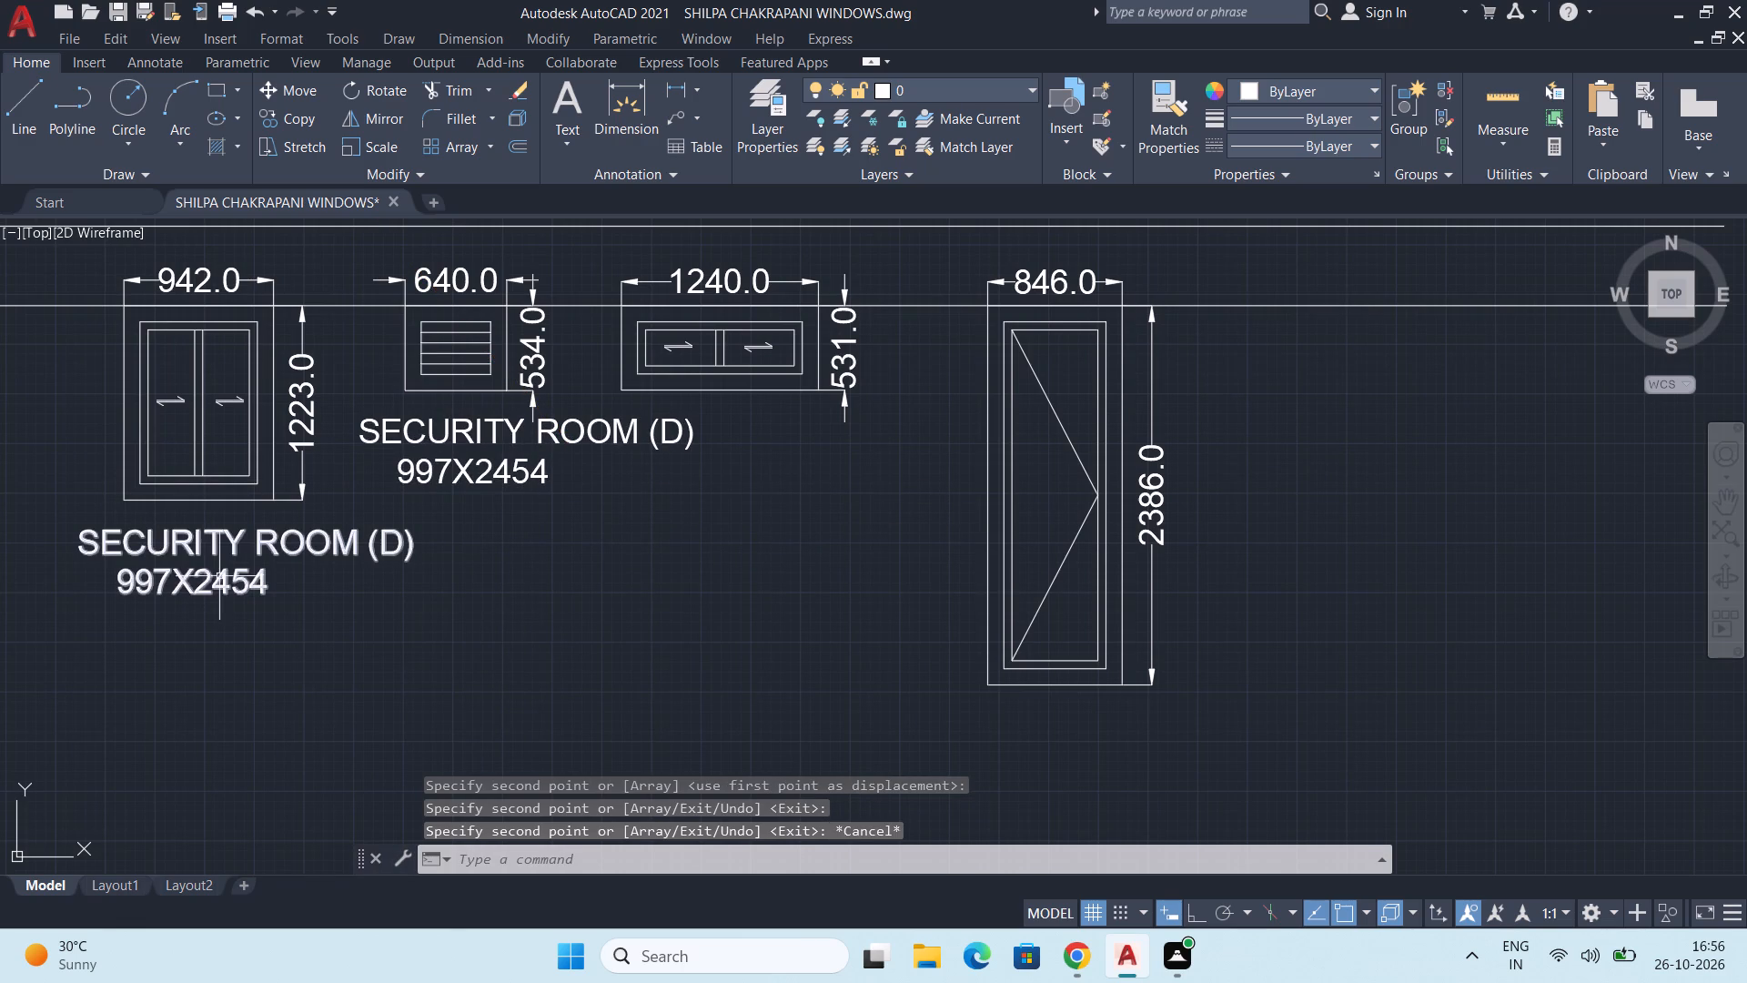
Move the 846-wide servant room door with its dimensions straight right along the row's top line, using Ortho.
scroll(790, 417, "down", 2)
scroll(868, 361, "up", 1)
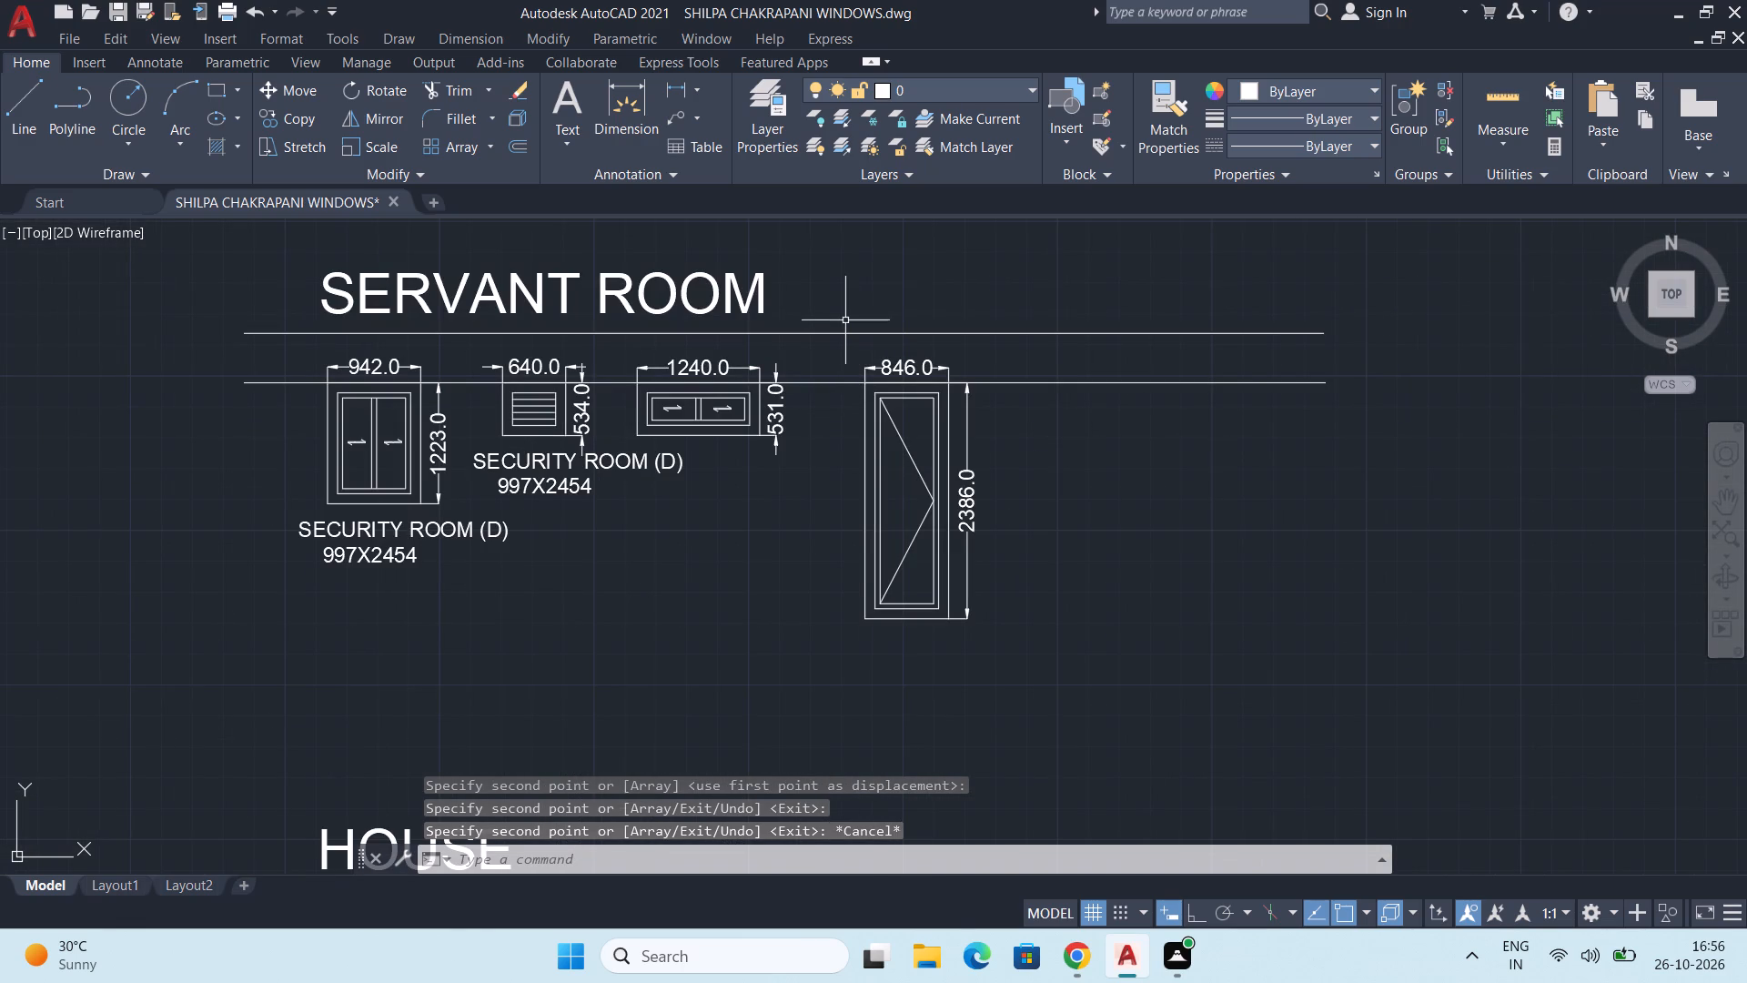
left_click(843, 315)
left_click(1077, 700)
key("m")
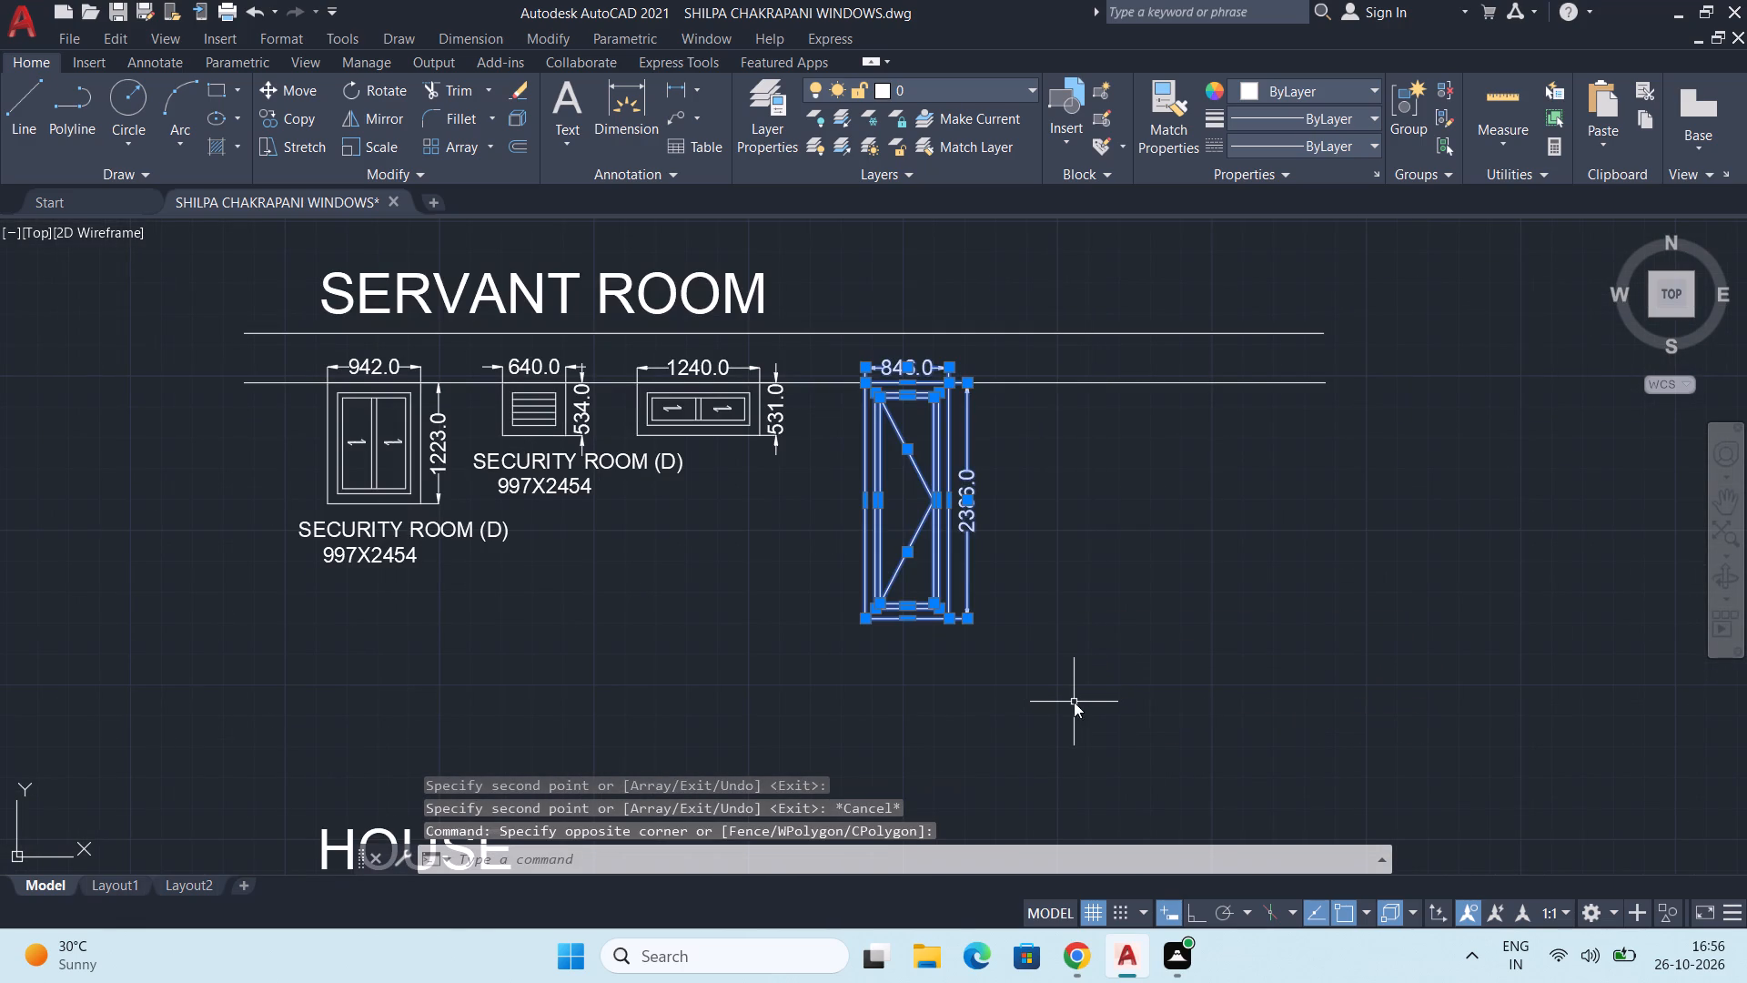
key("Return")
left_click(861, 380)
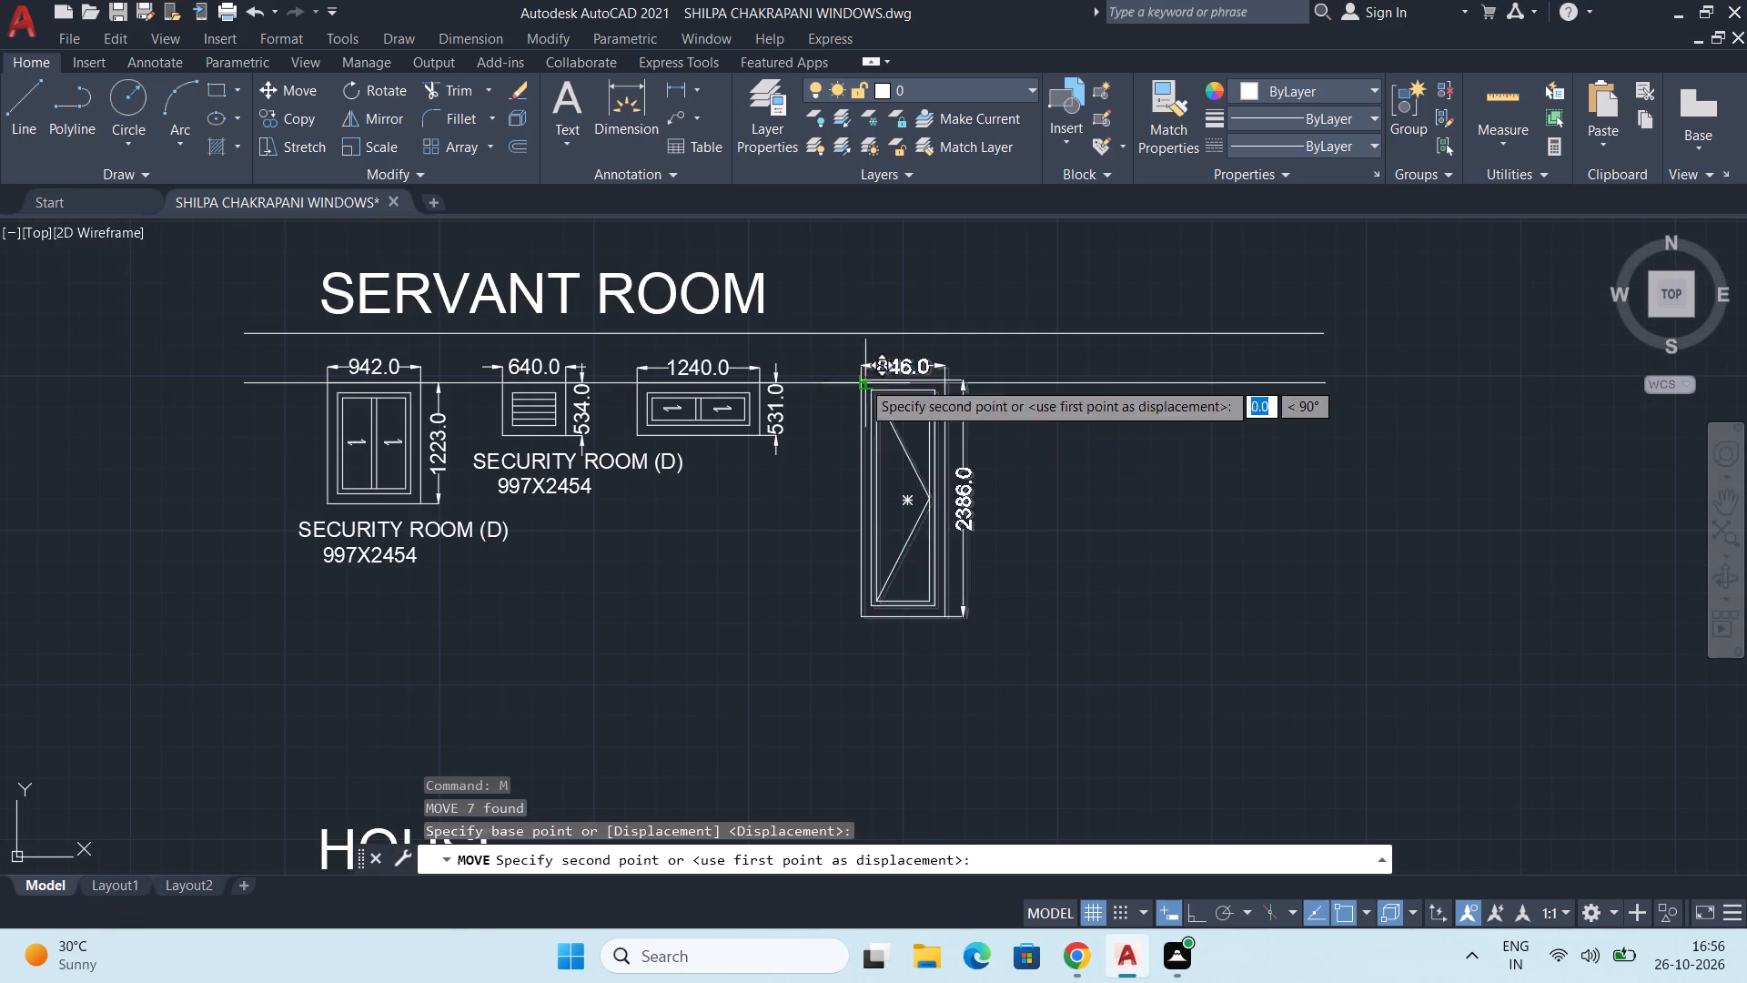
key("F8")
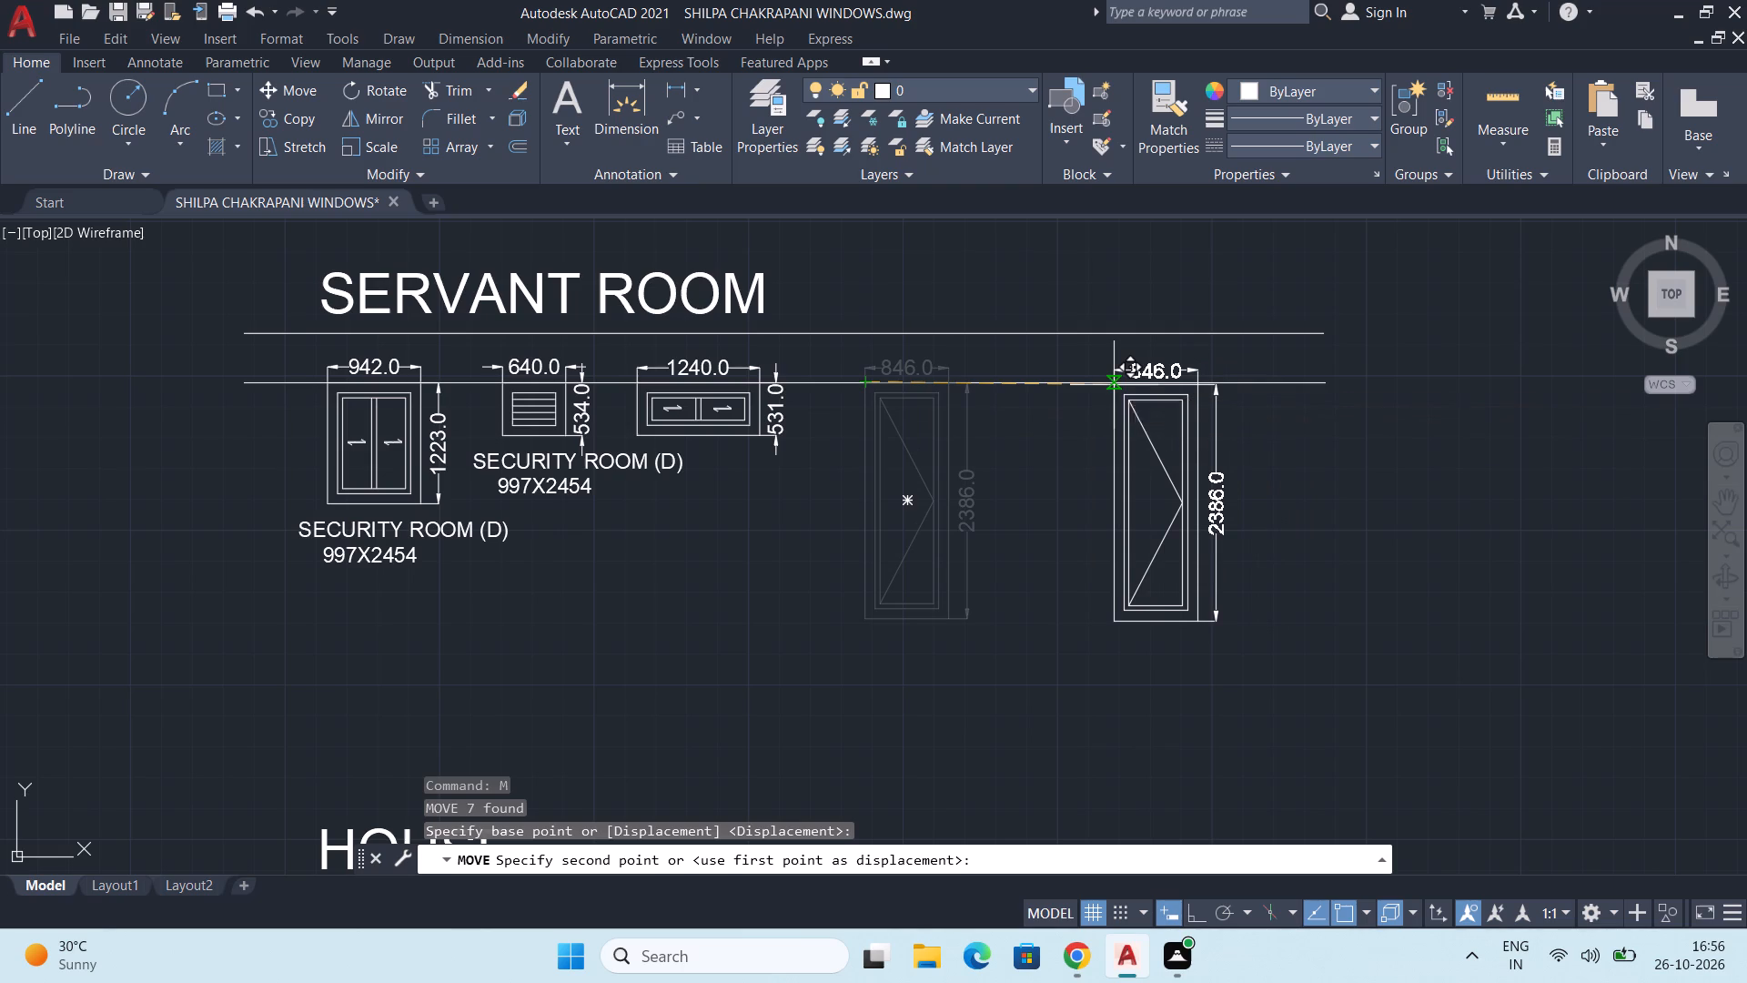
left_click(1116, 385)
Move the 1240-wide servant room window with its dimensions about 1808 to the right along the top line.
scroll(582, 390, "up", 1)
left_click_drag(617, 311, 626, 313)
left_click(1025, 568)
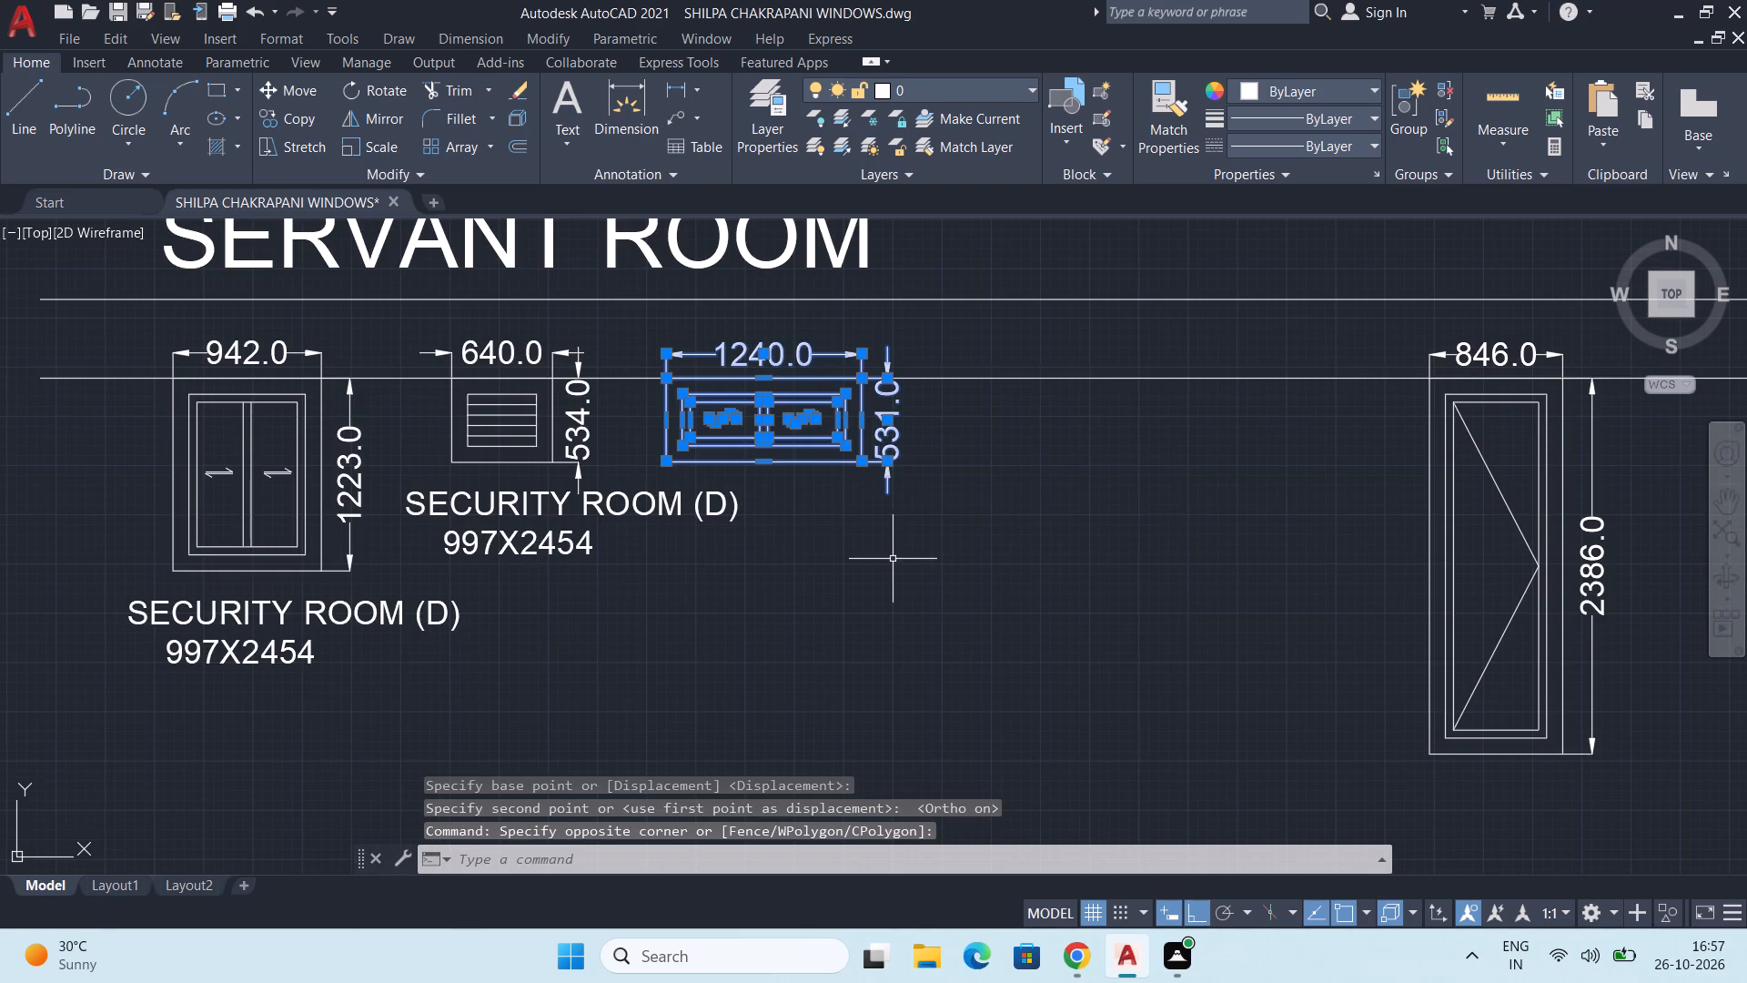
key("m")
key("Return")
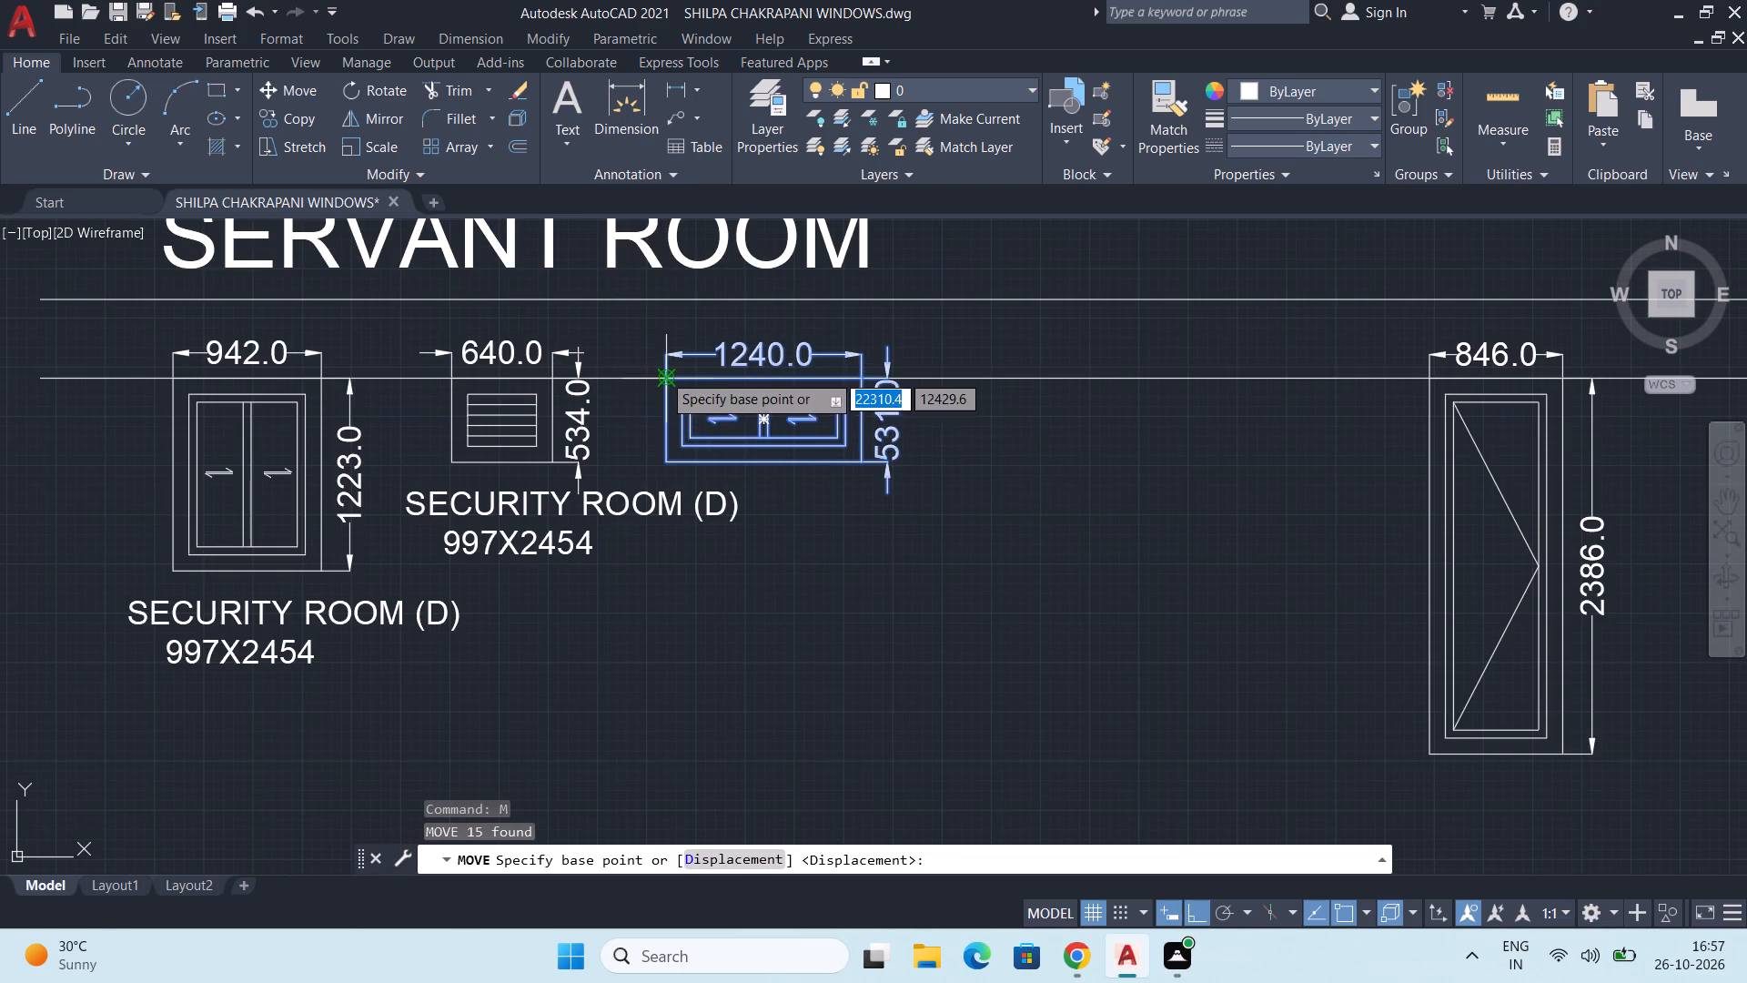
left_click(662, 374)
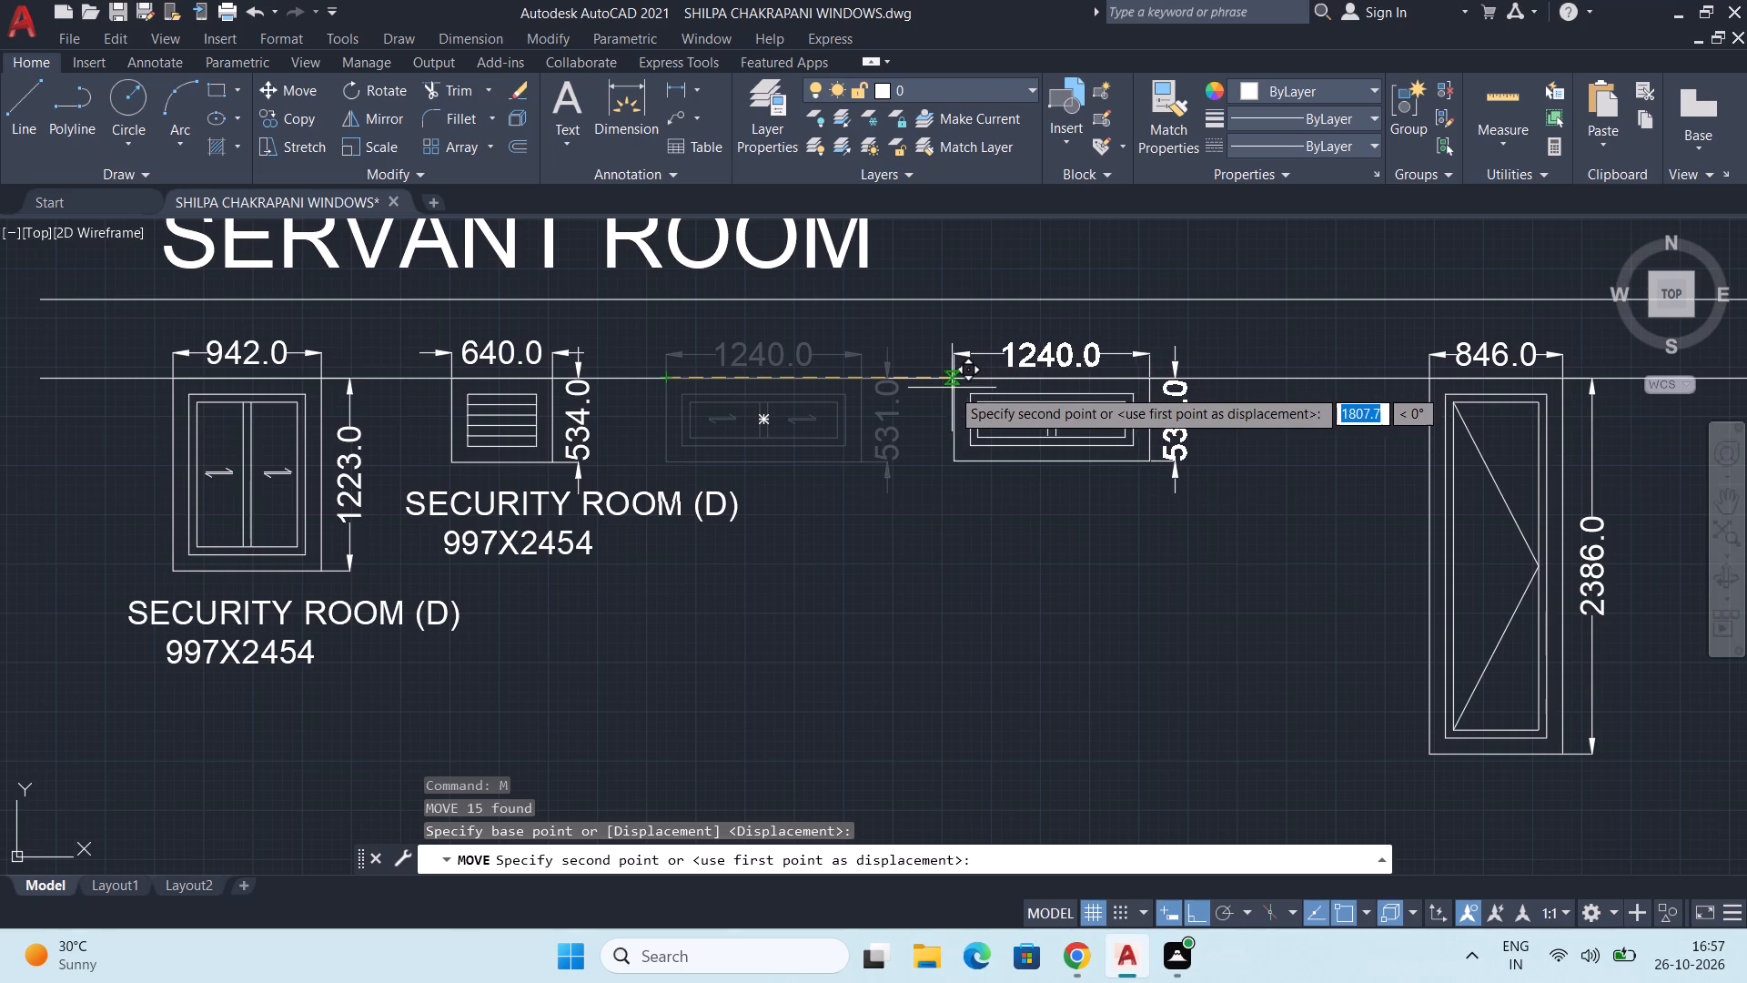
left_click(953, 388)
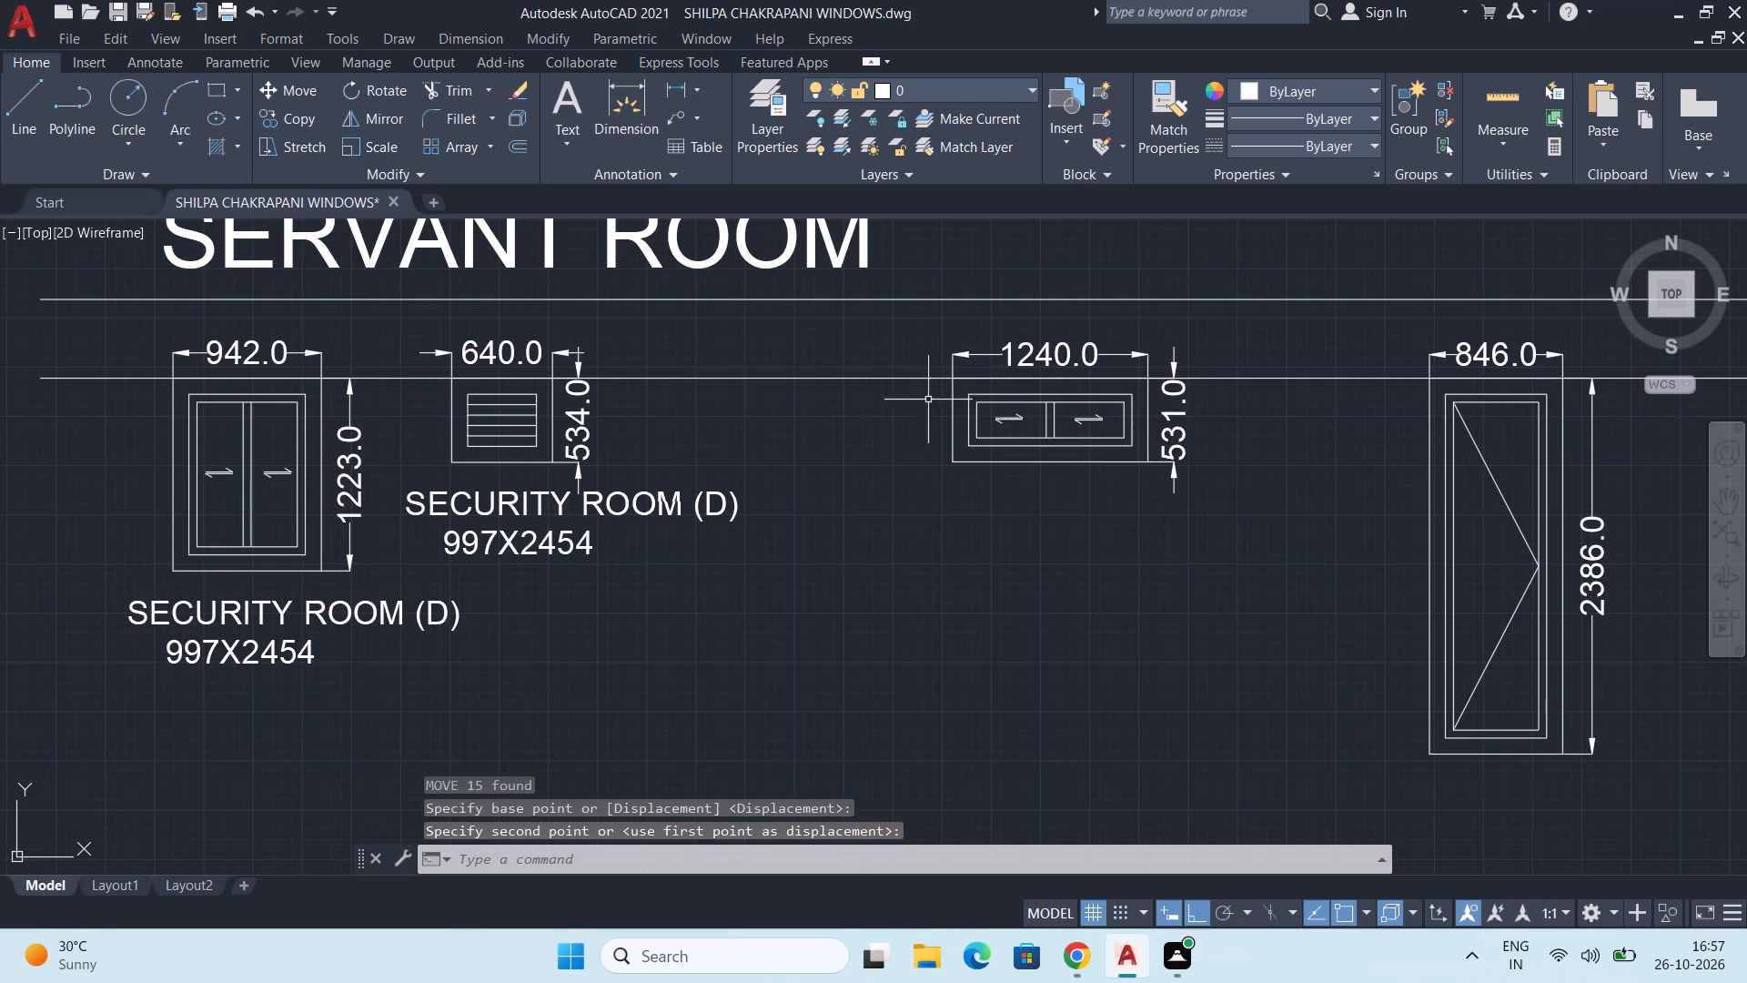
Move the 640-wide louvred window with its dimensions and label slightly right, away from the 942-wide window.
left_click(387, 308)
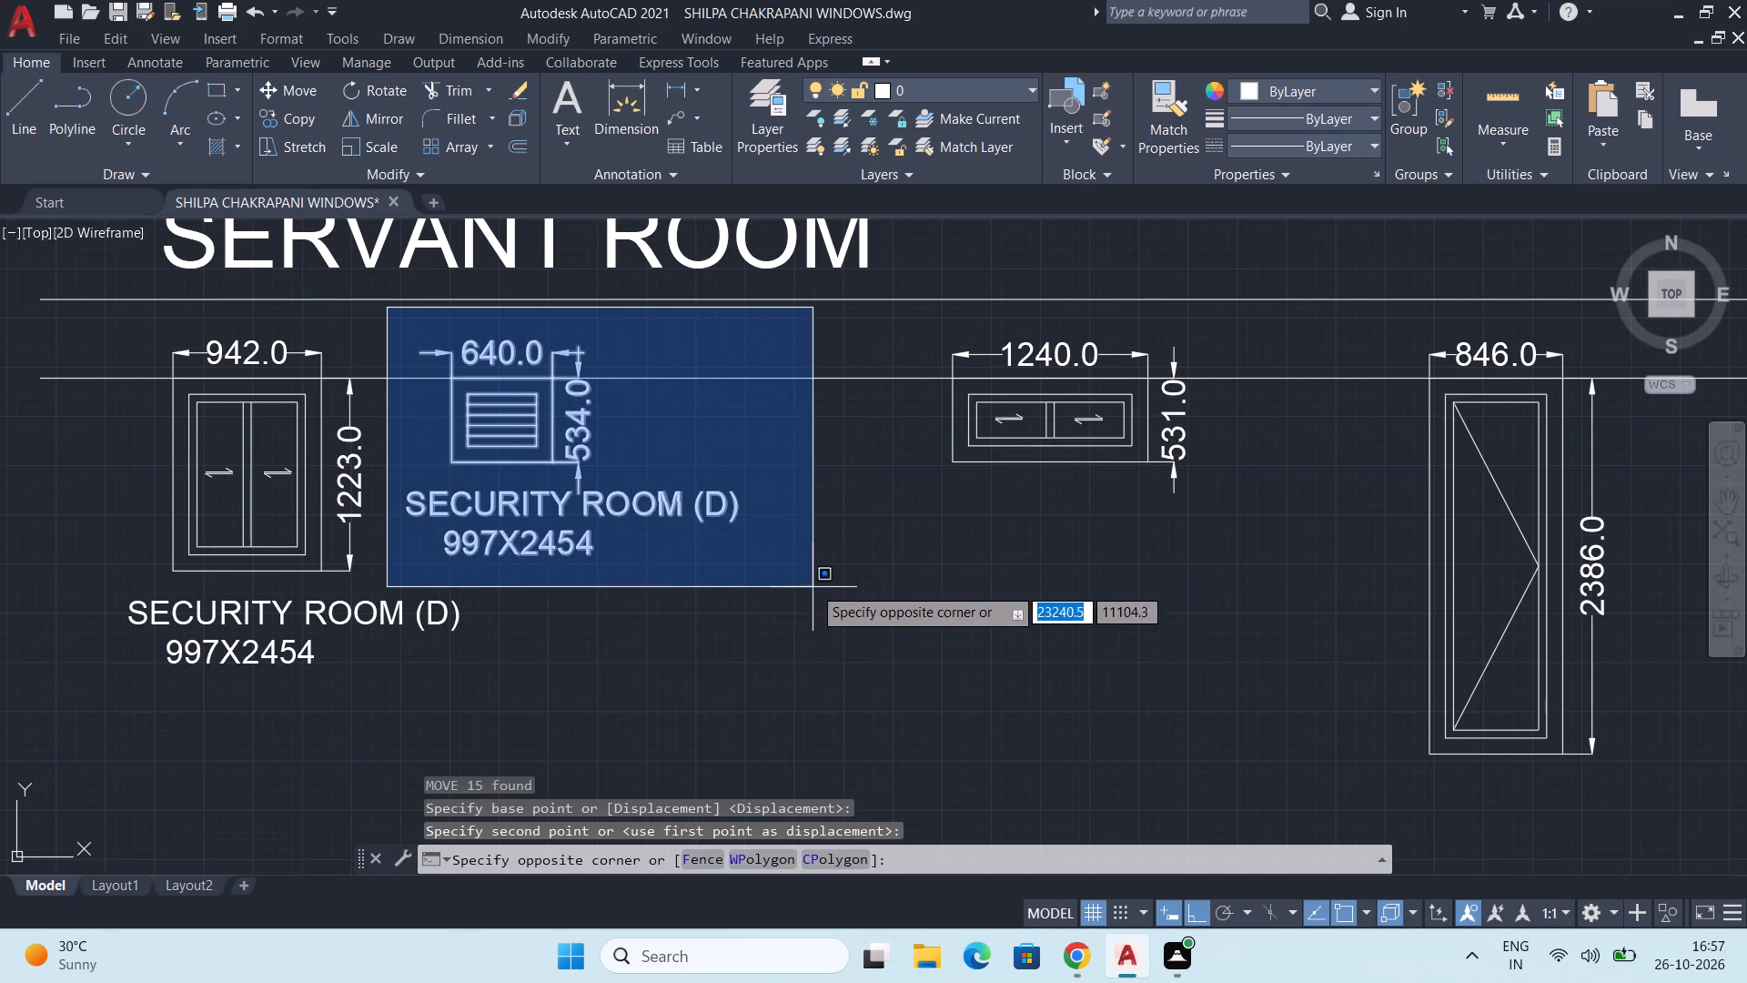
left_click(813, 584)
key("m")
key("Return")
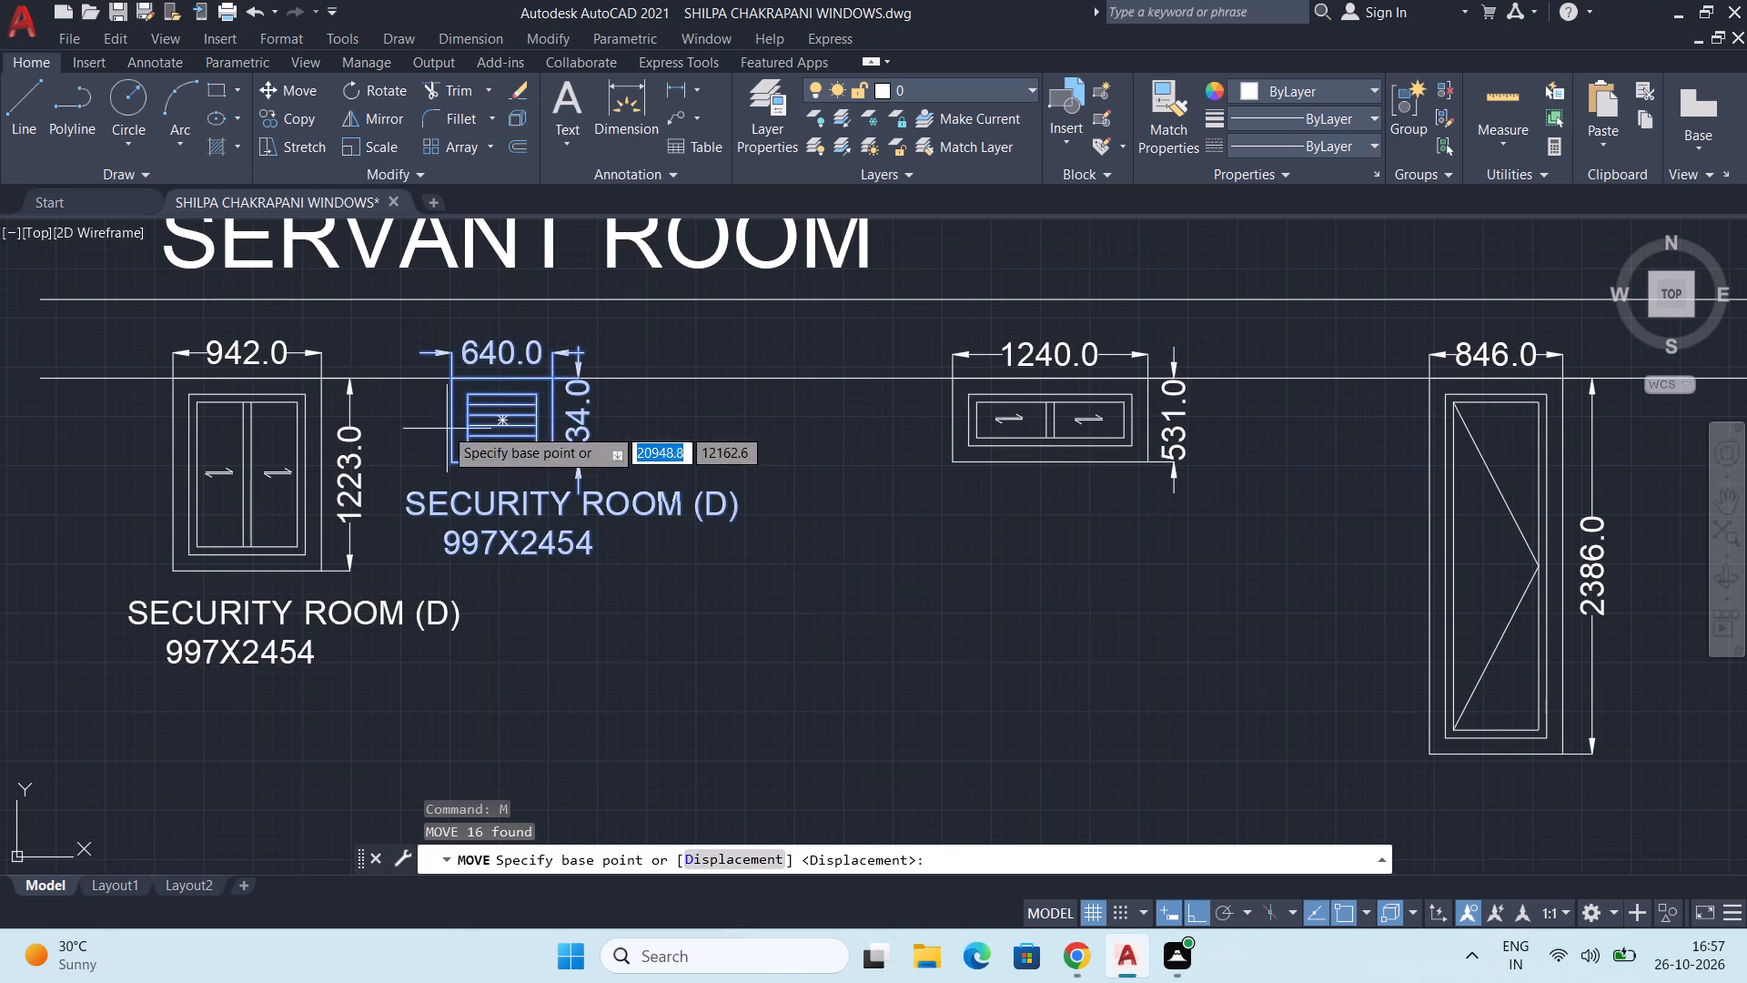
left_click(451, 372)
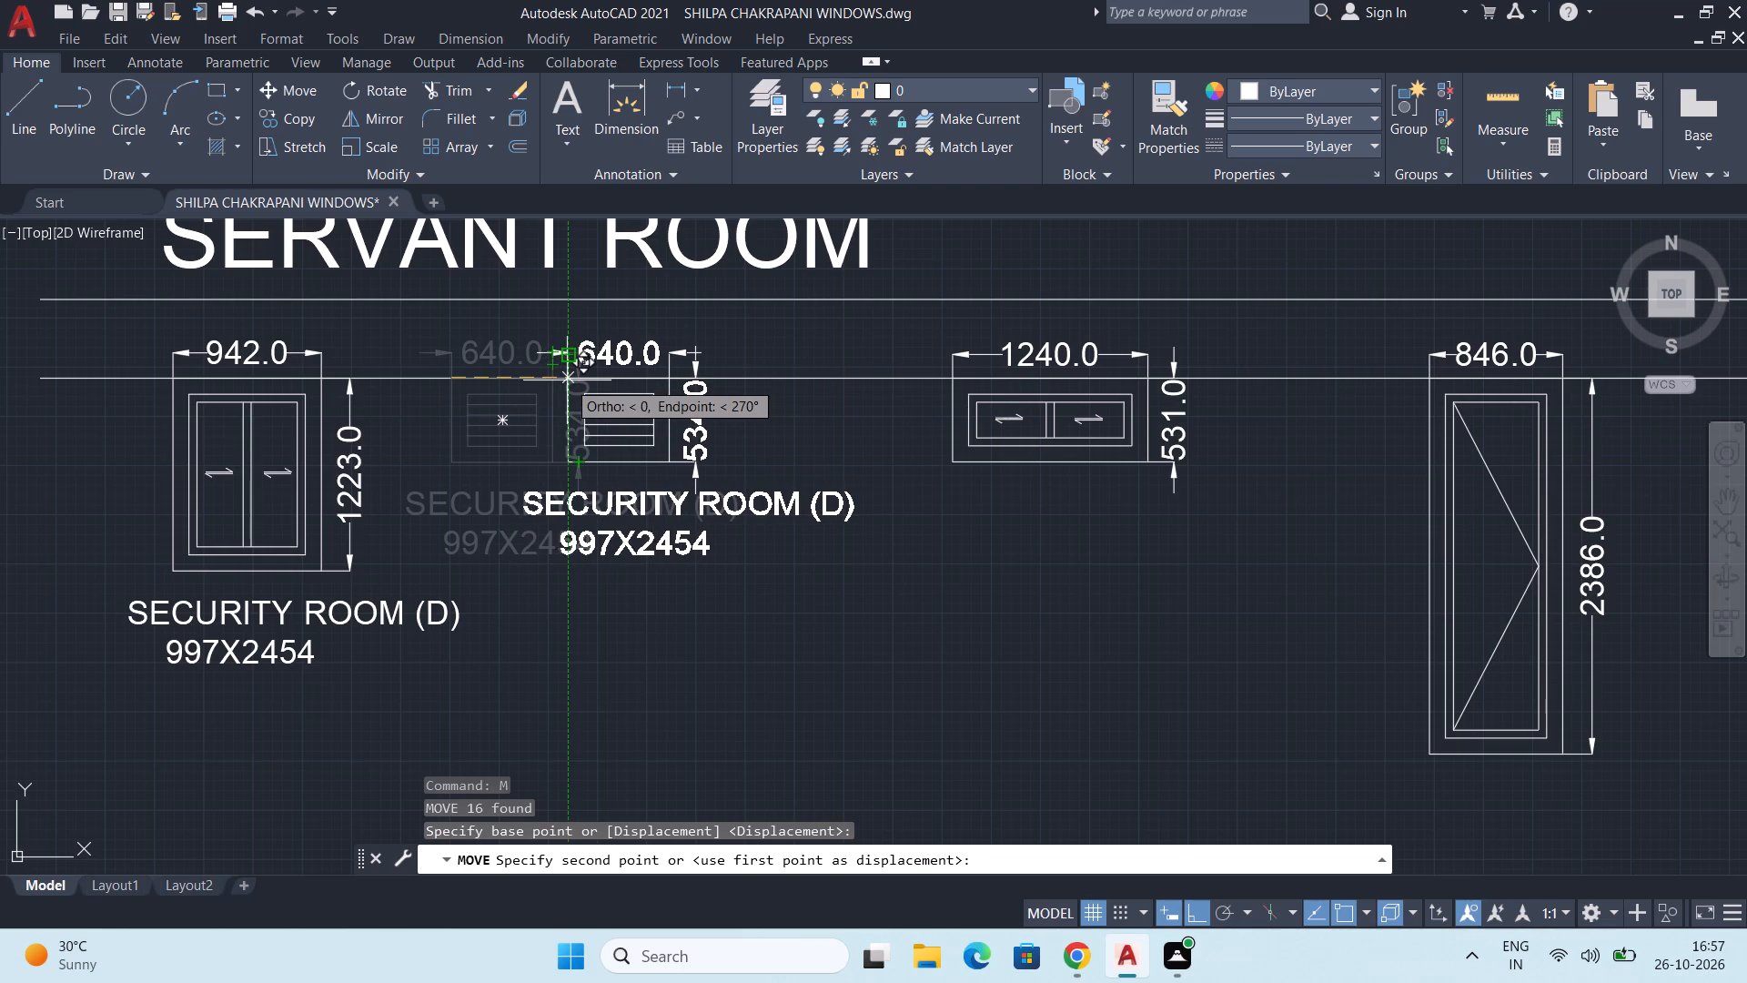
left_click(553, 381)
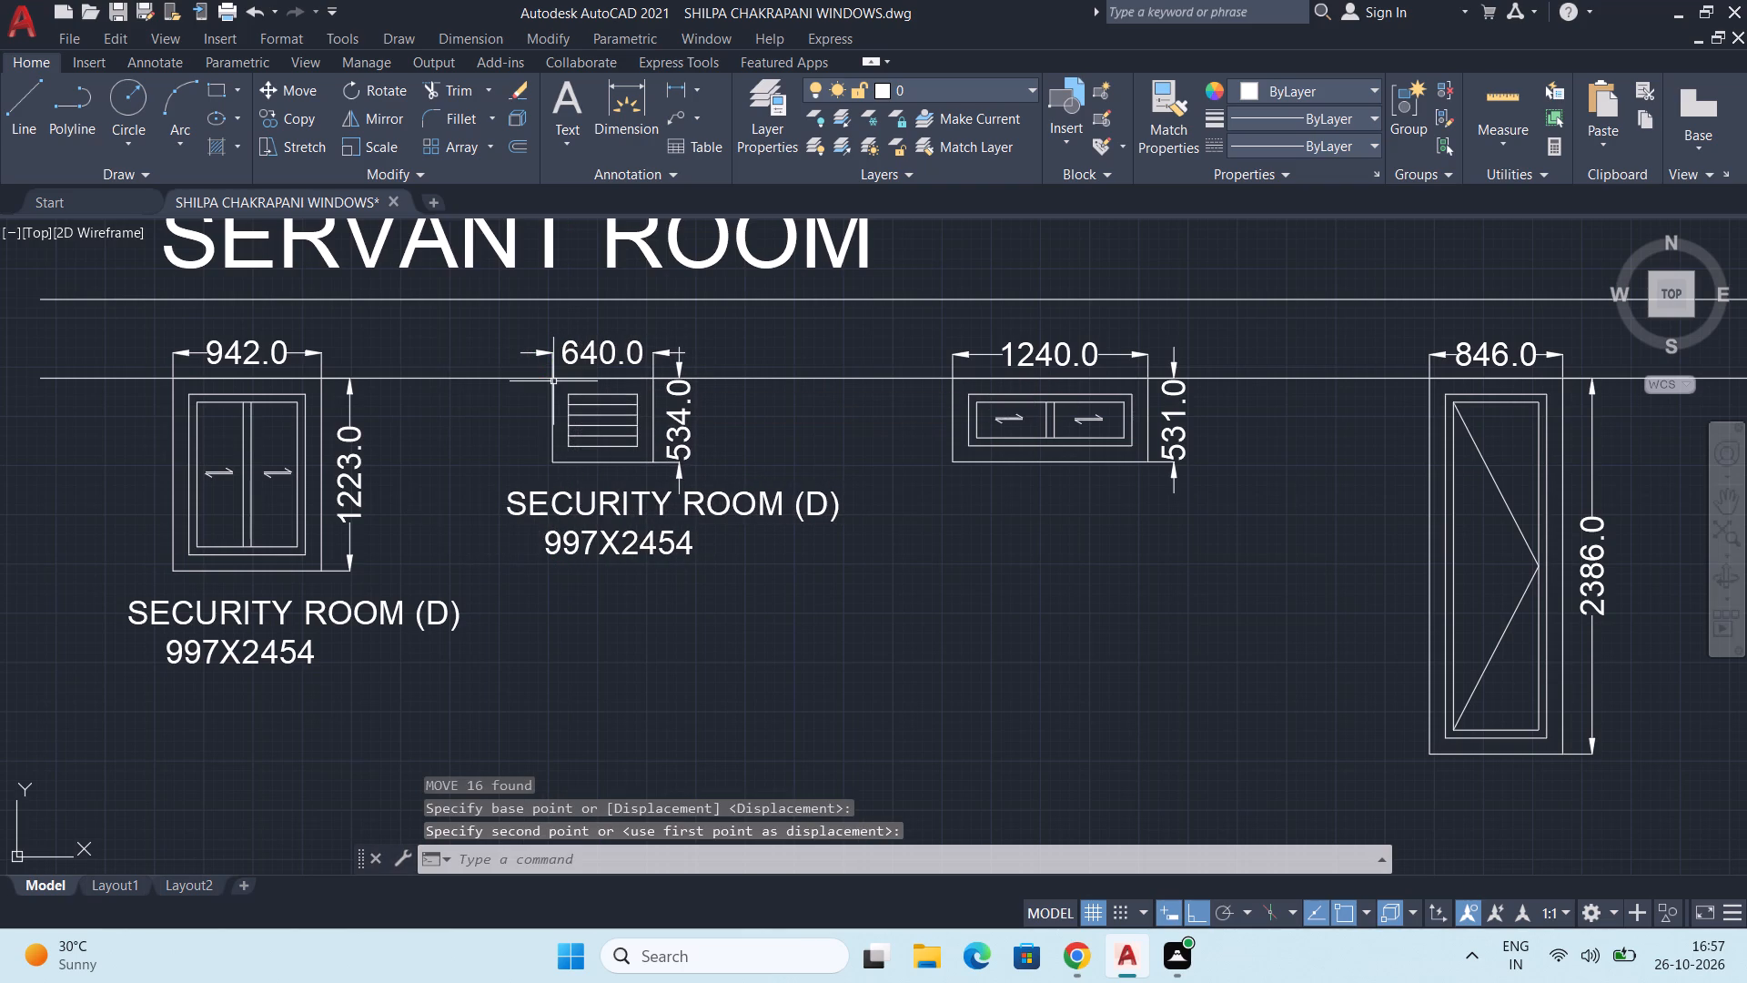
Replace the text of the 942-wide window's label with SERVANT ROOM and 942X1223 on a second line.
double_click(236, 653)
left_click_drag(350, 649, 102, 626)
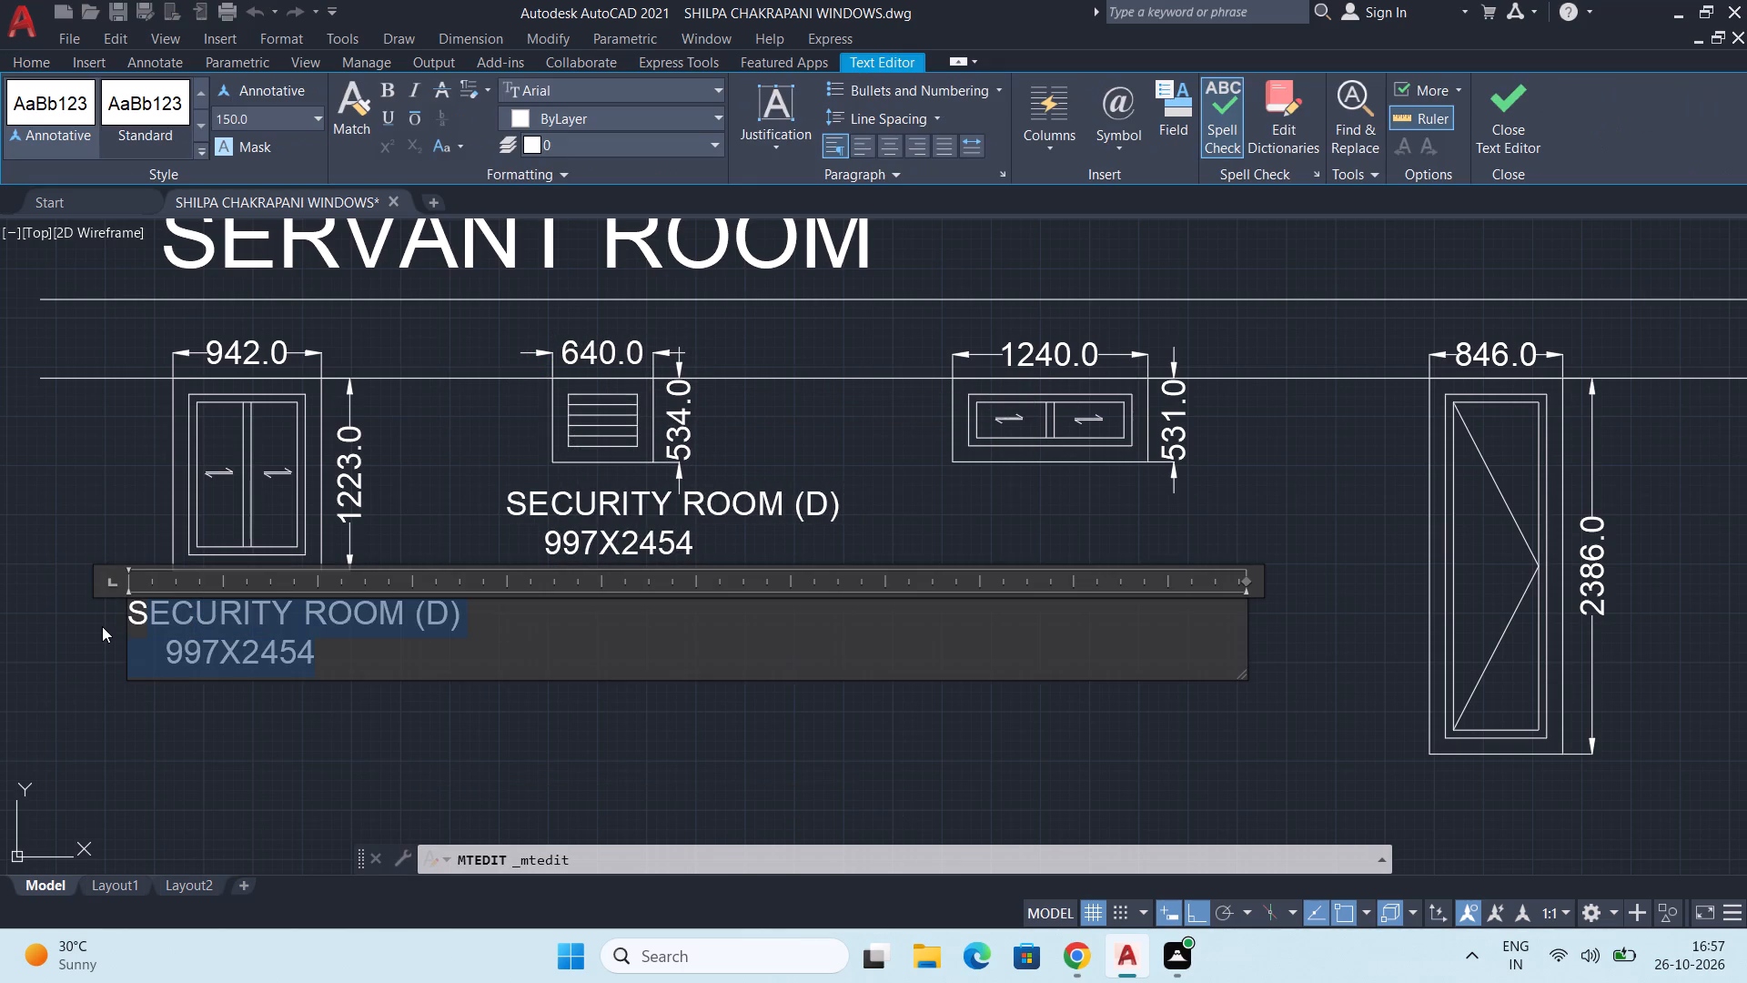
type("SER")
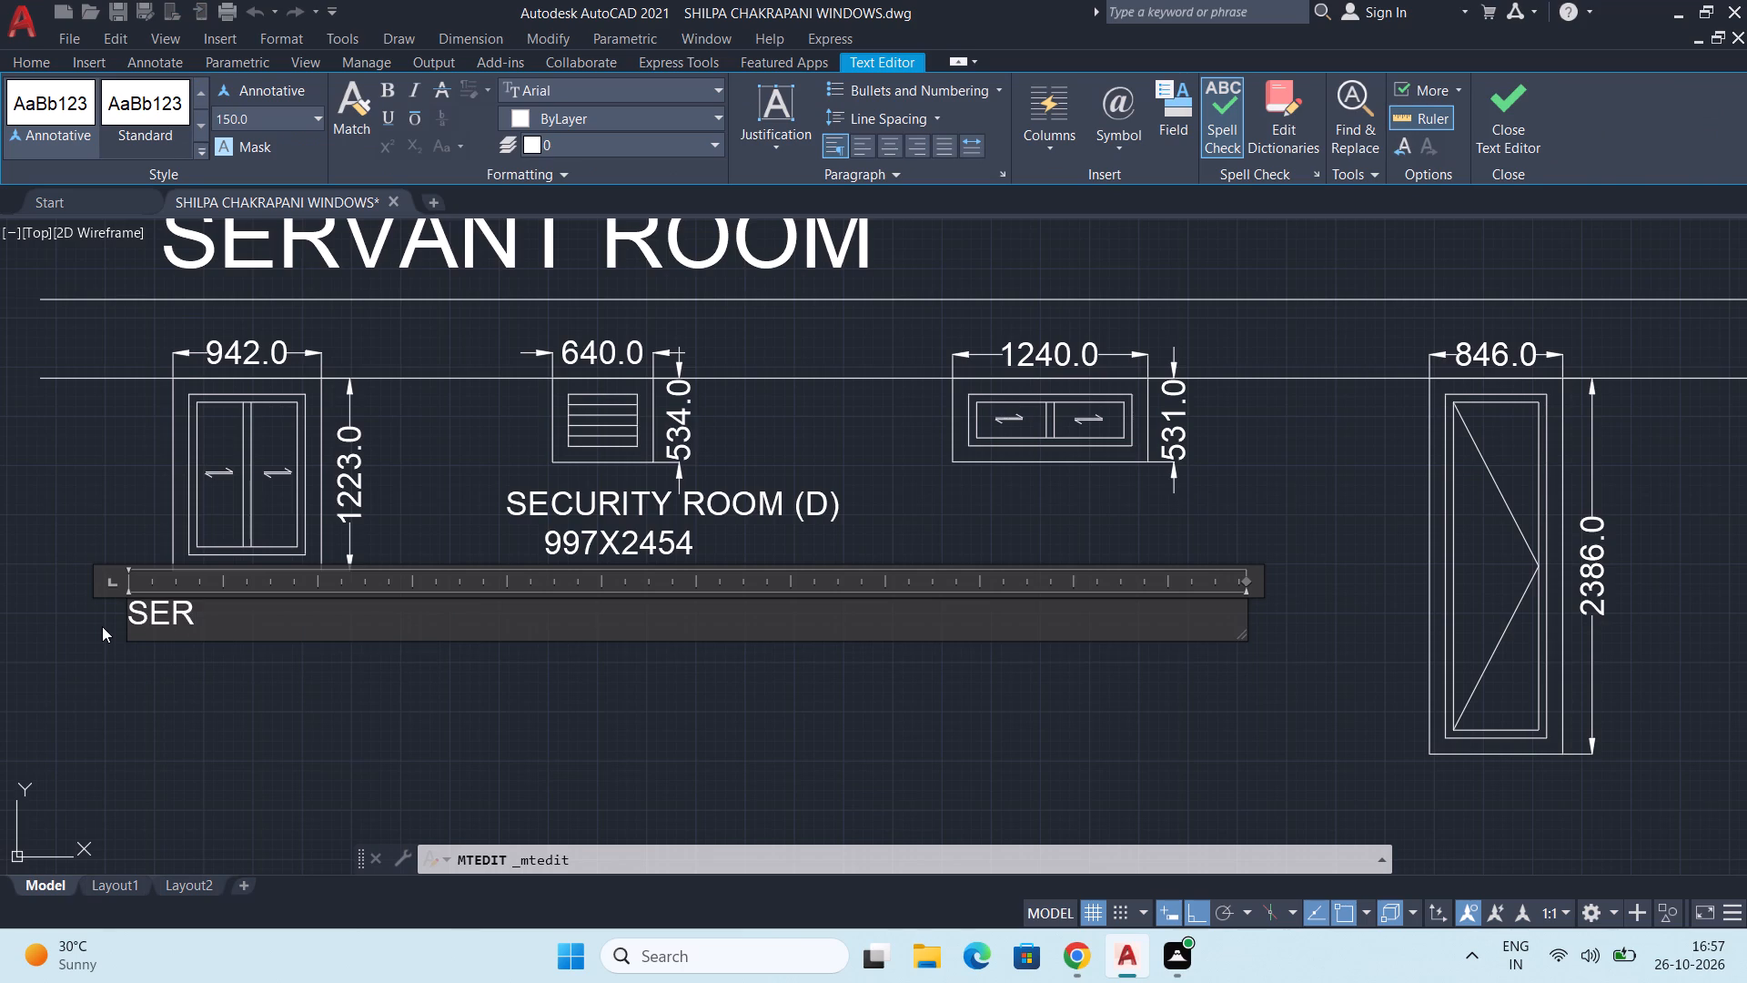
type("VANT ROOM")
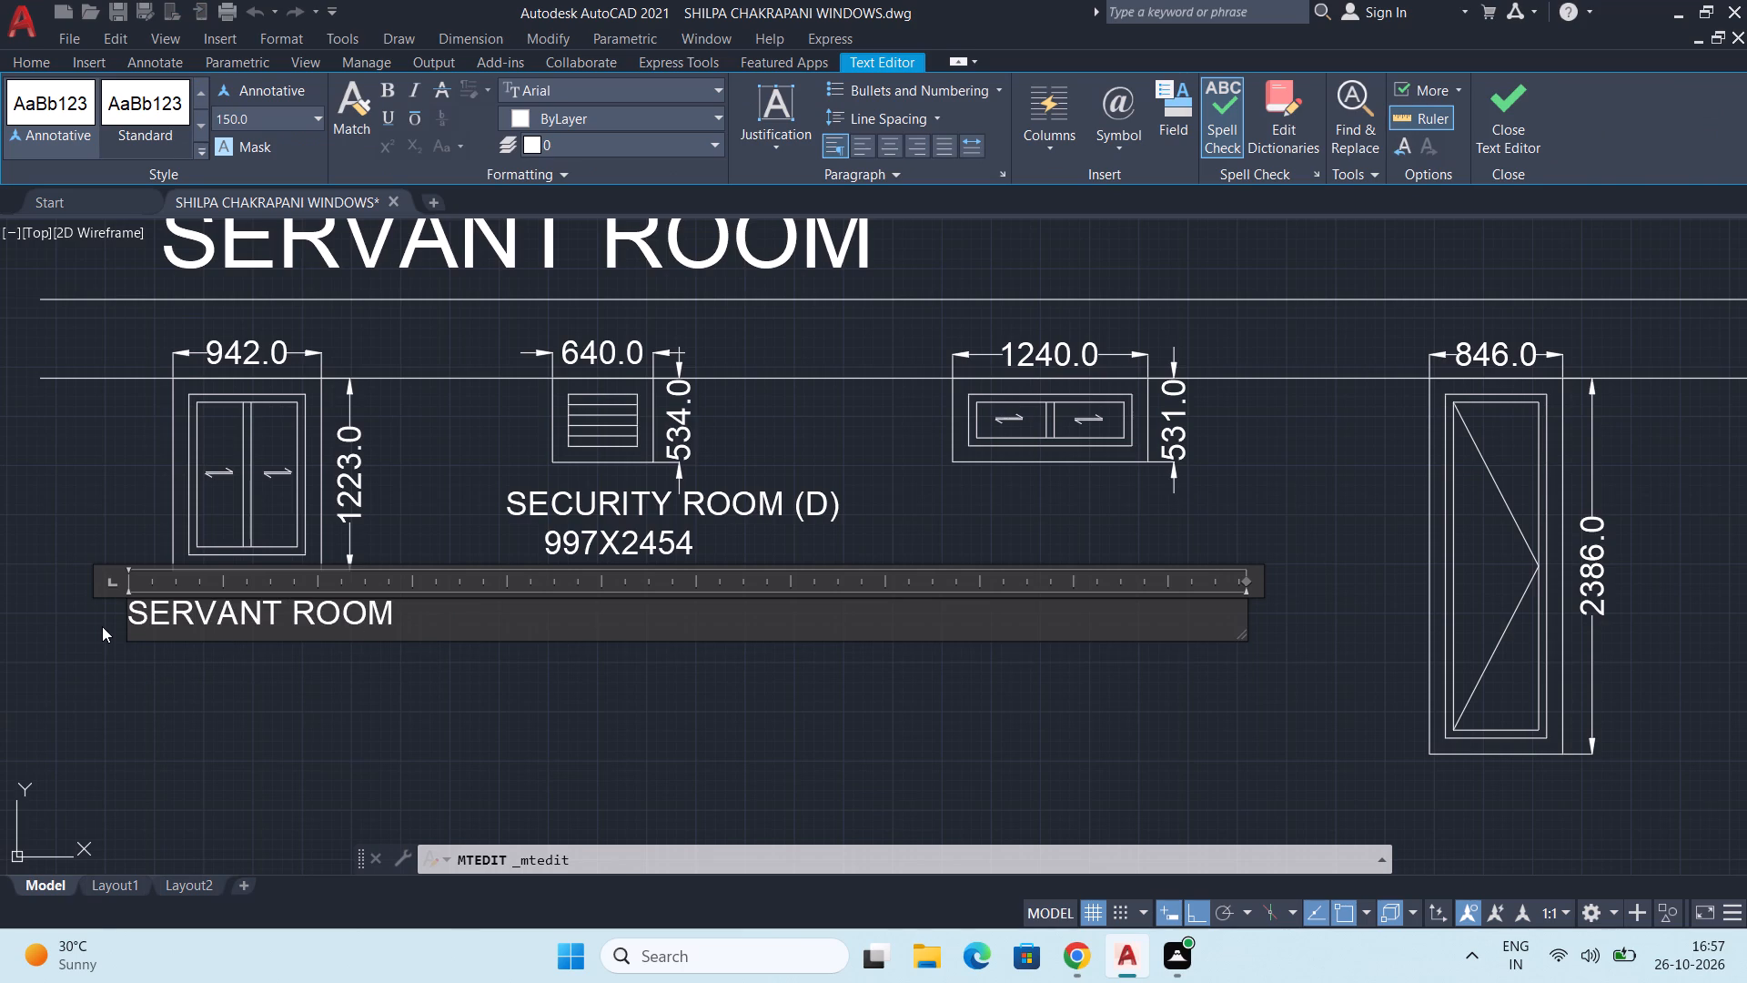
key("Return")
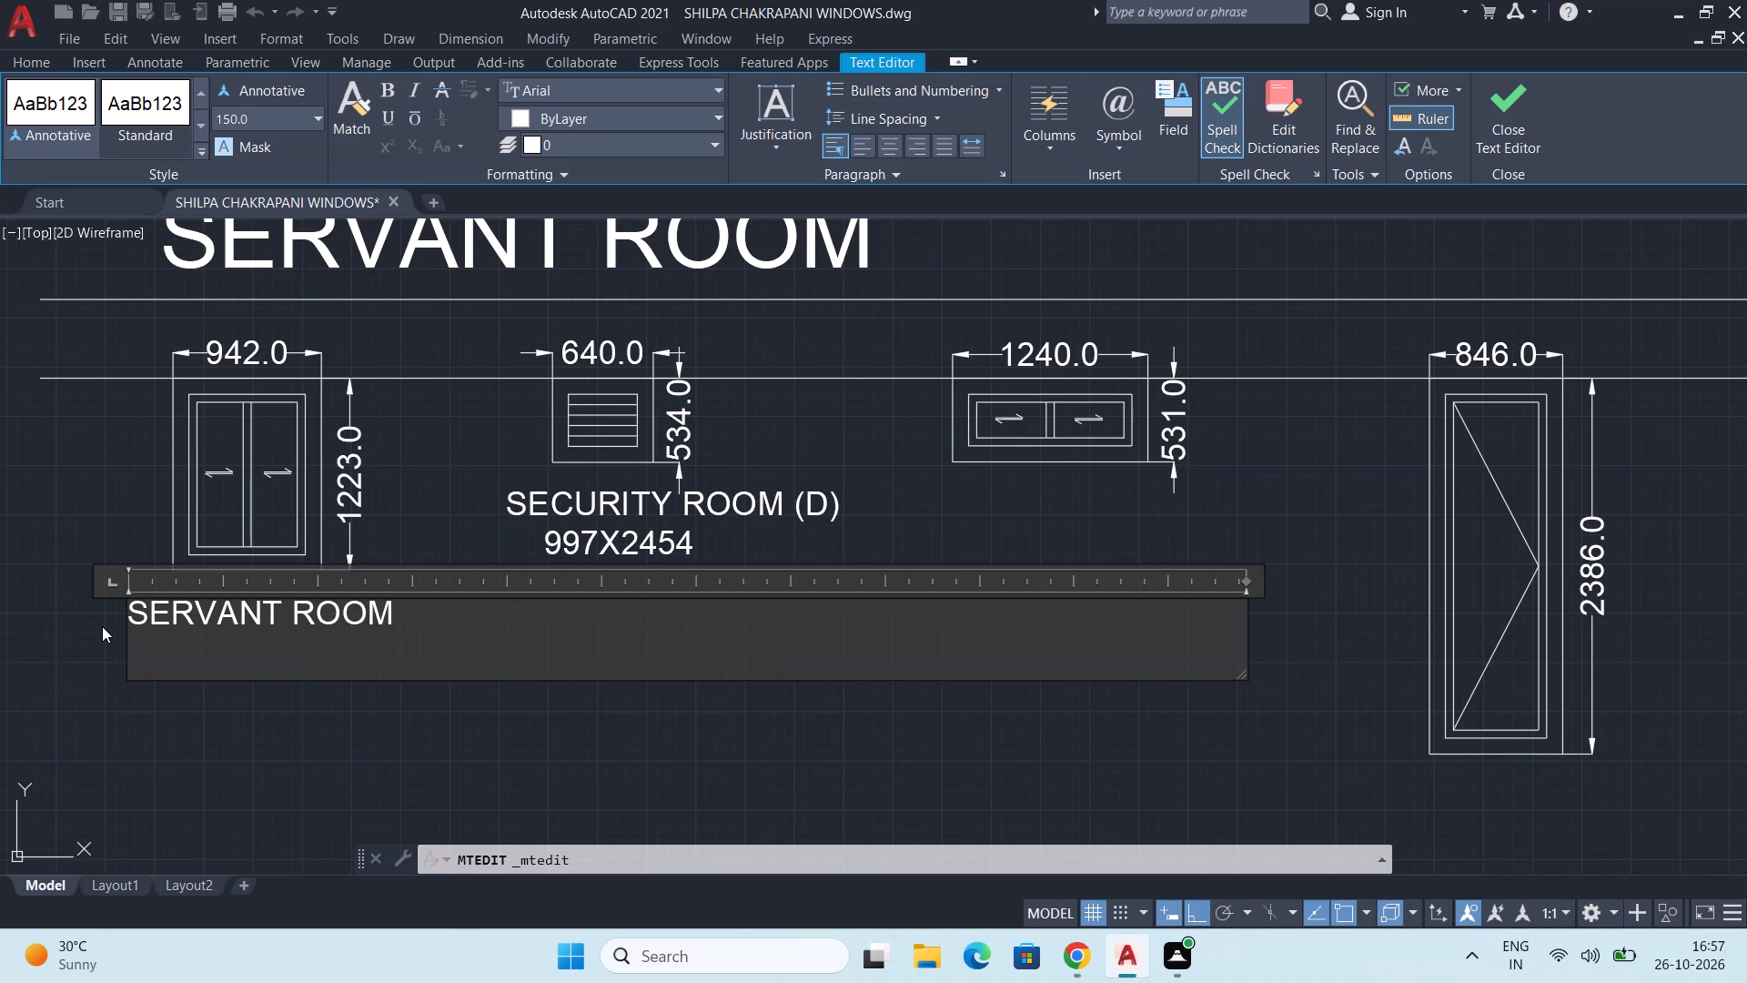
type("942")
key("x")
type("1223")
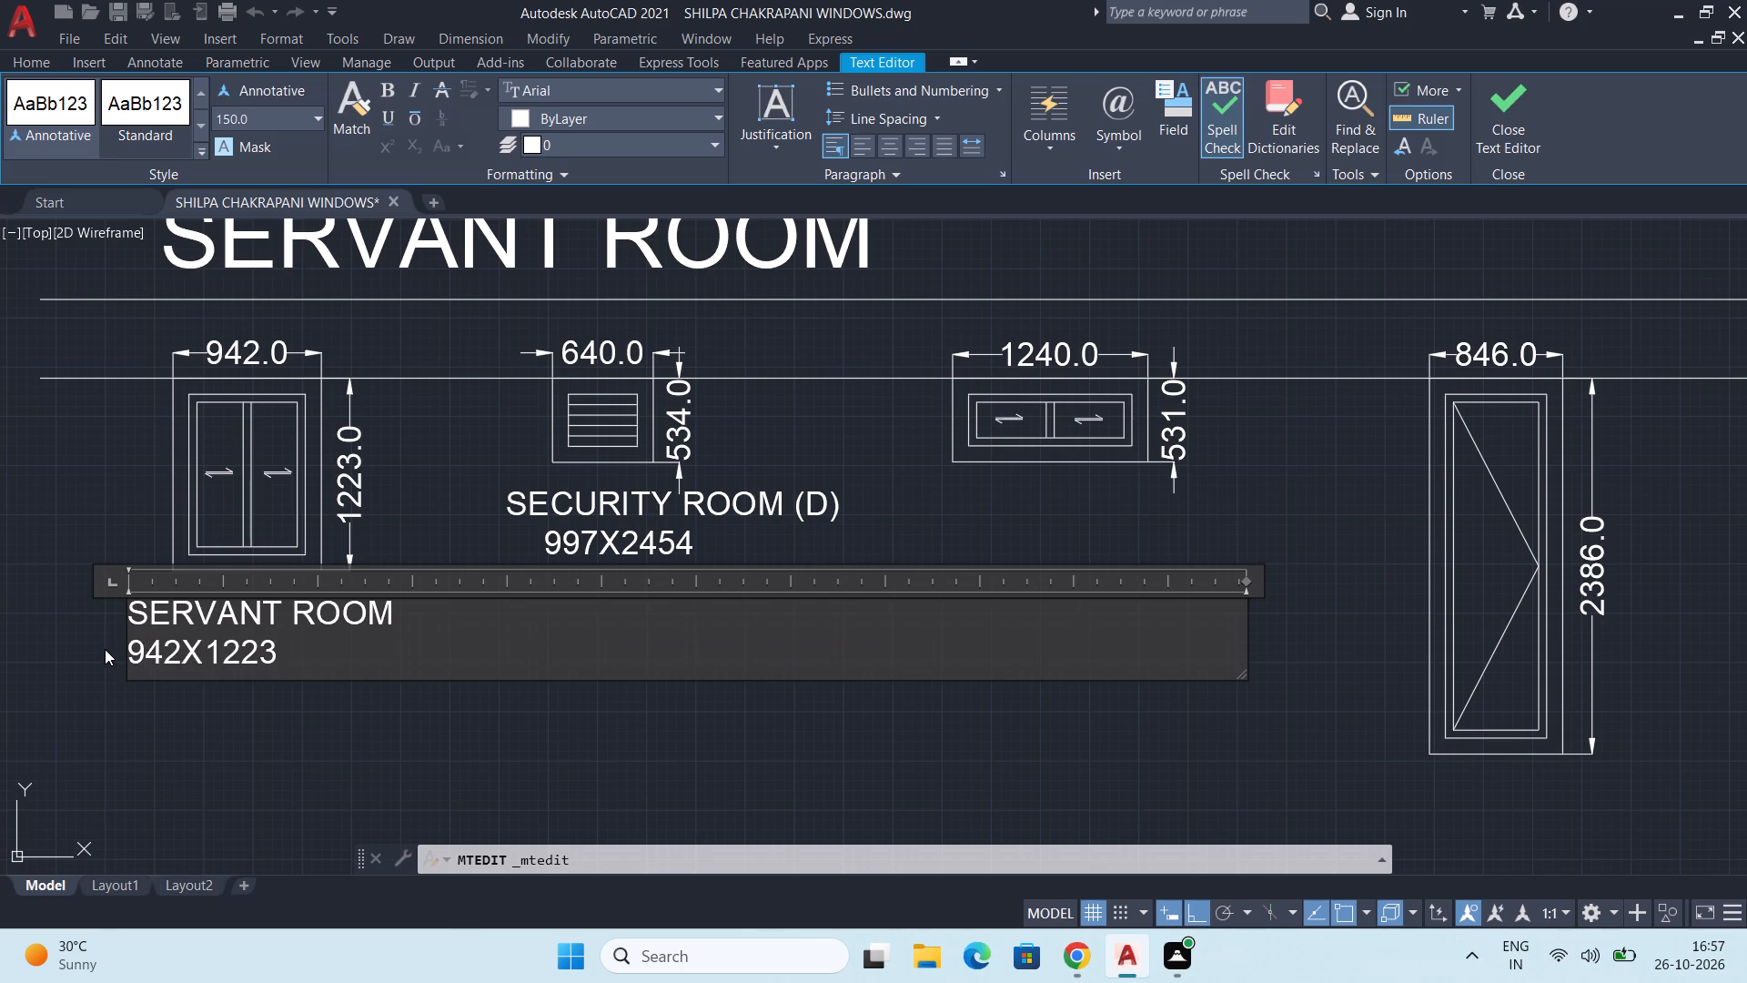
Indent the 942X1223 line of the 942-wide window's label by three spaces to centre it under SERVANT ROOM.
left_click(127, 651)
key("space")
key("space")
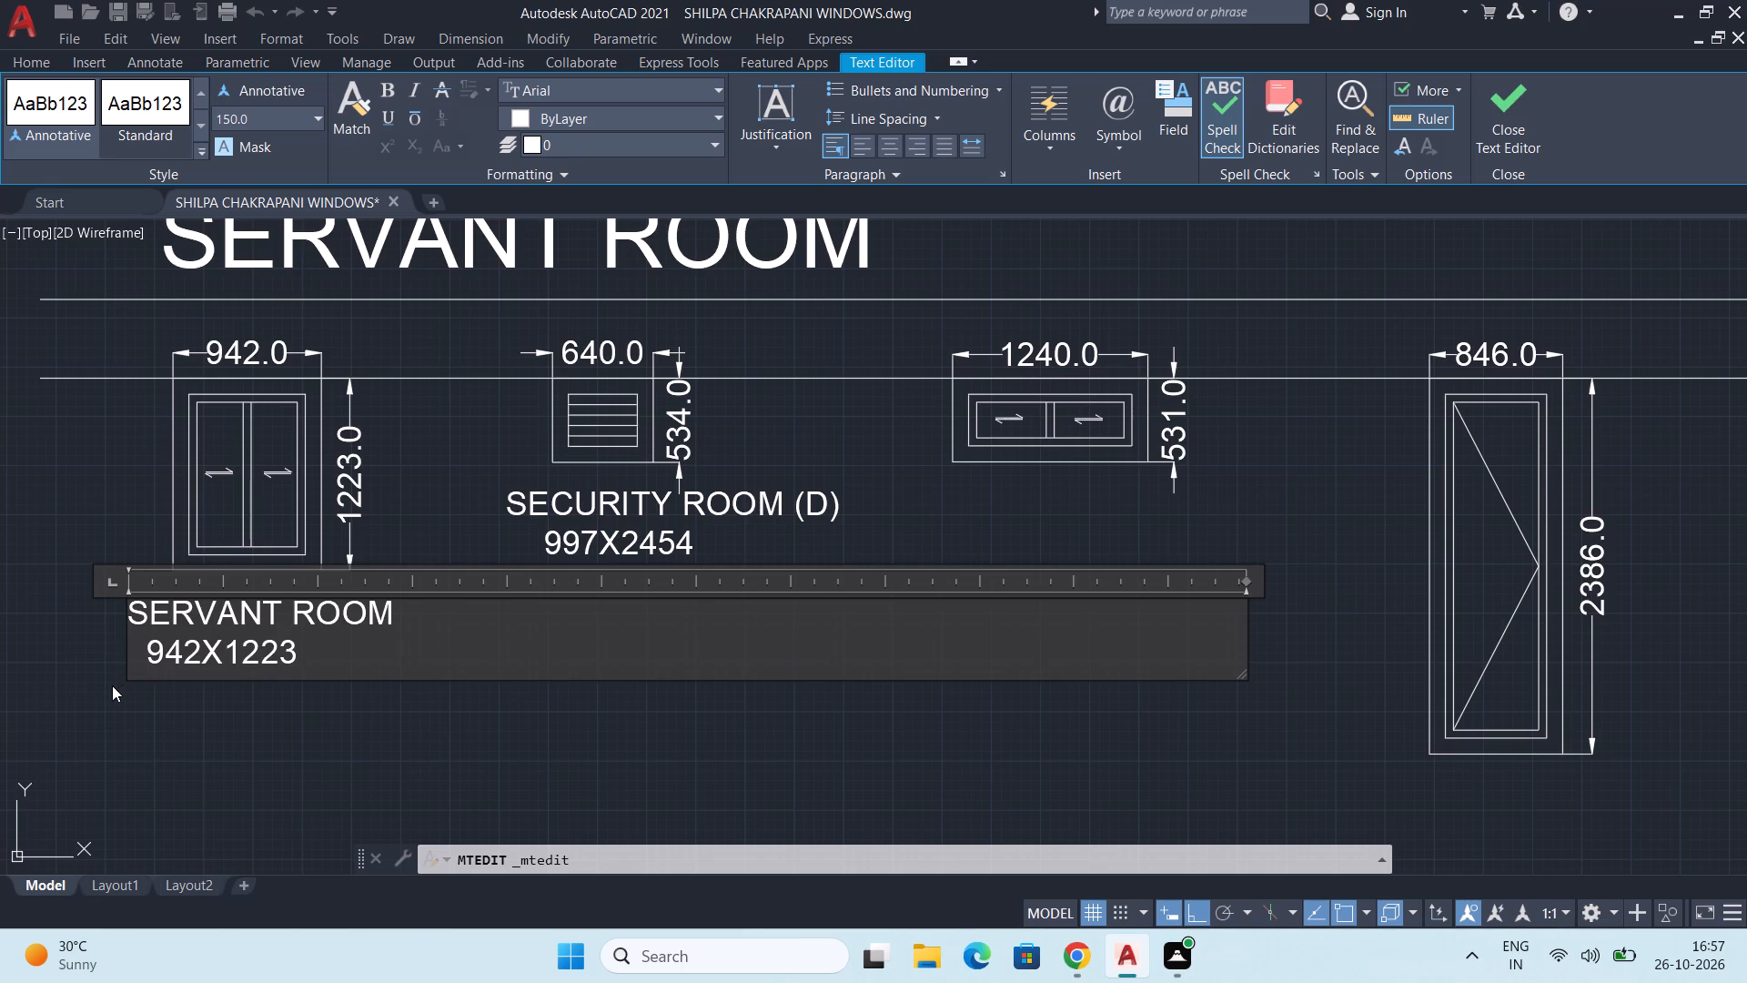
key("space")
left_click(85, 695)
Replace the text of the 640-wide louvred window's label with SERVANT ROOM.
middle_click_drag(361, 619, 307, 657)
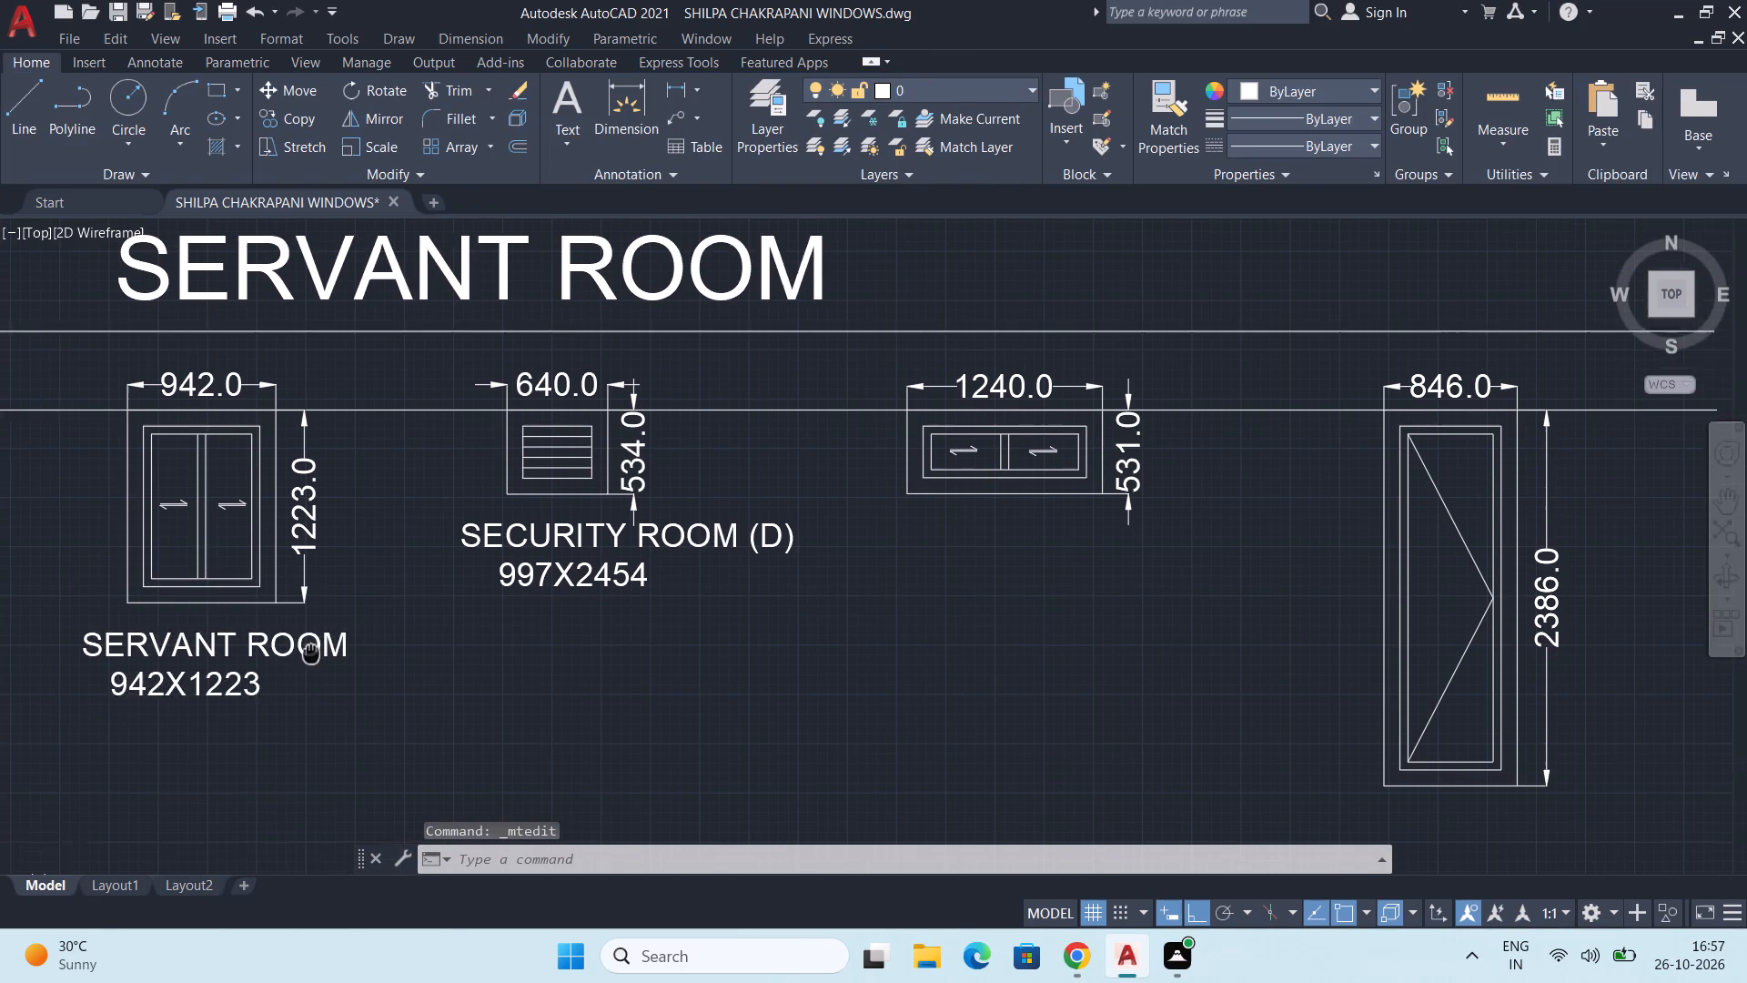
middle_click_drag(307, 657, 303, 660)
left_click(553, 590)
left_click(553, 590)
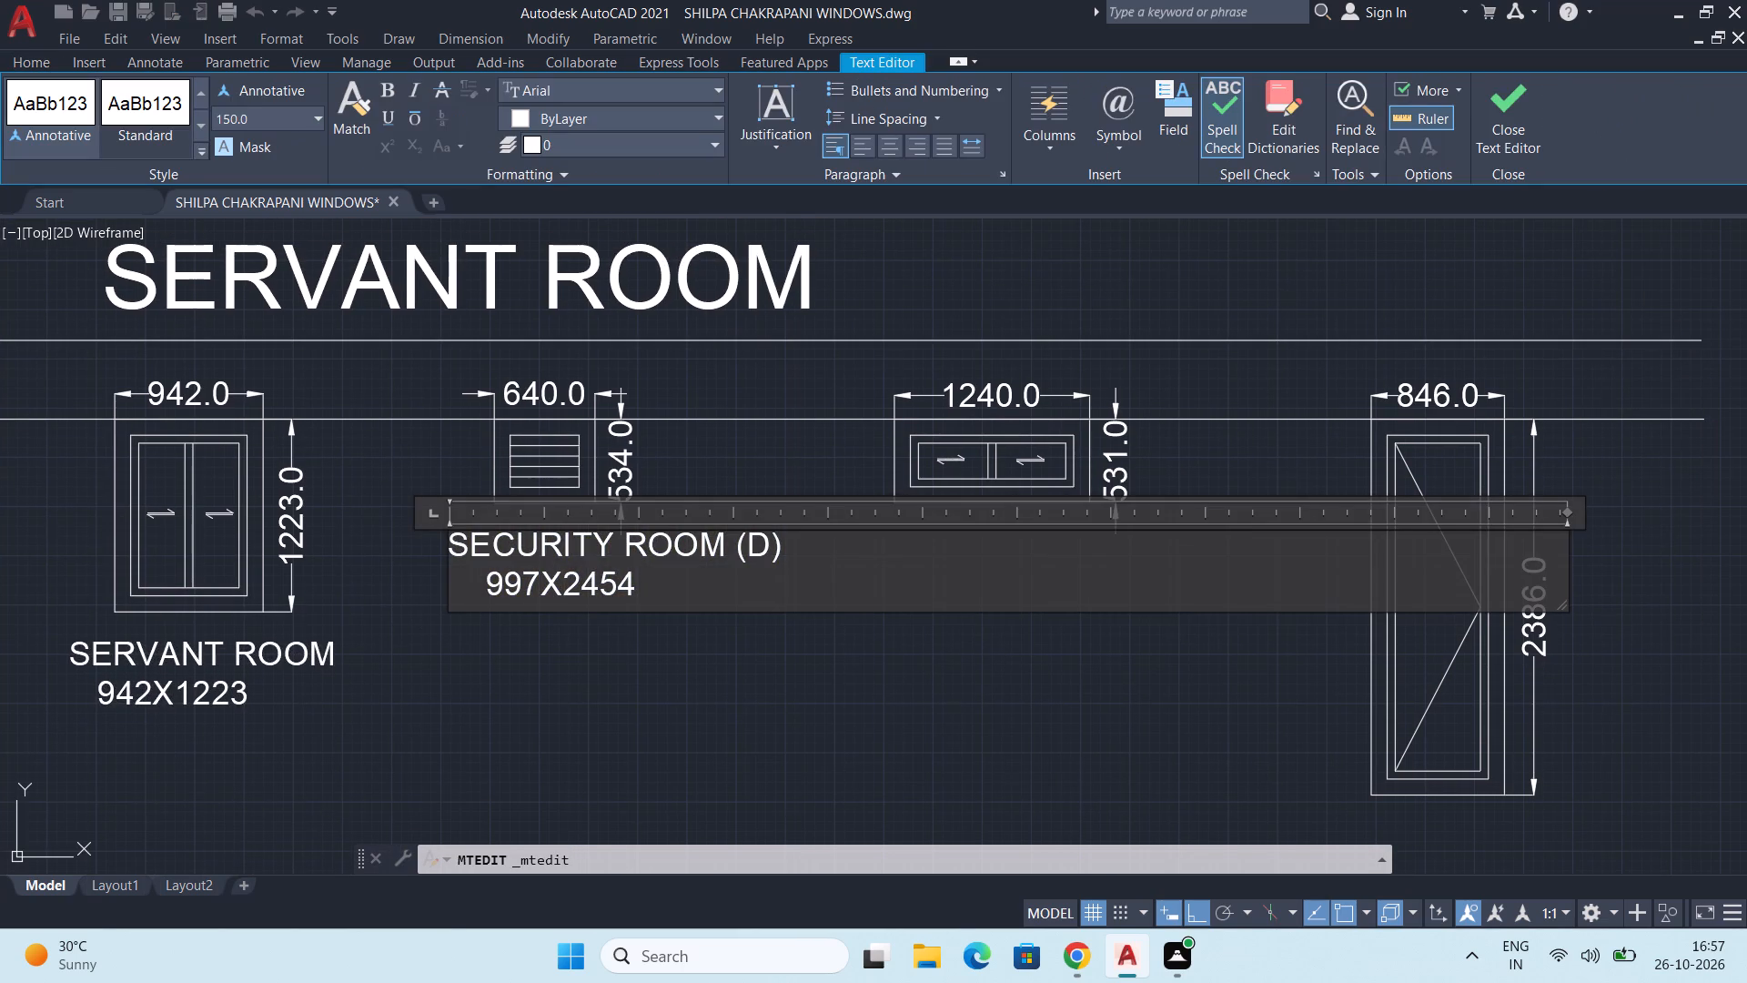
left_click_drag(654, 579, 374, 527)
type("SER")
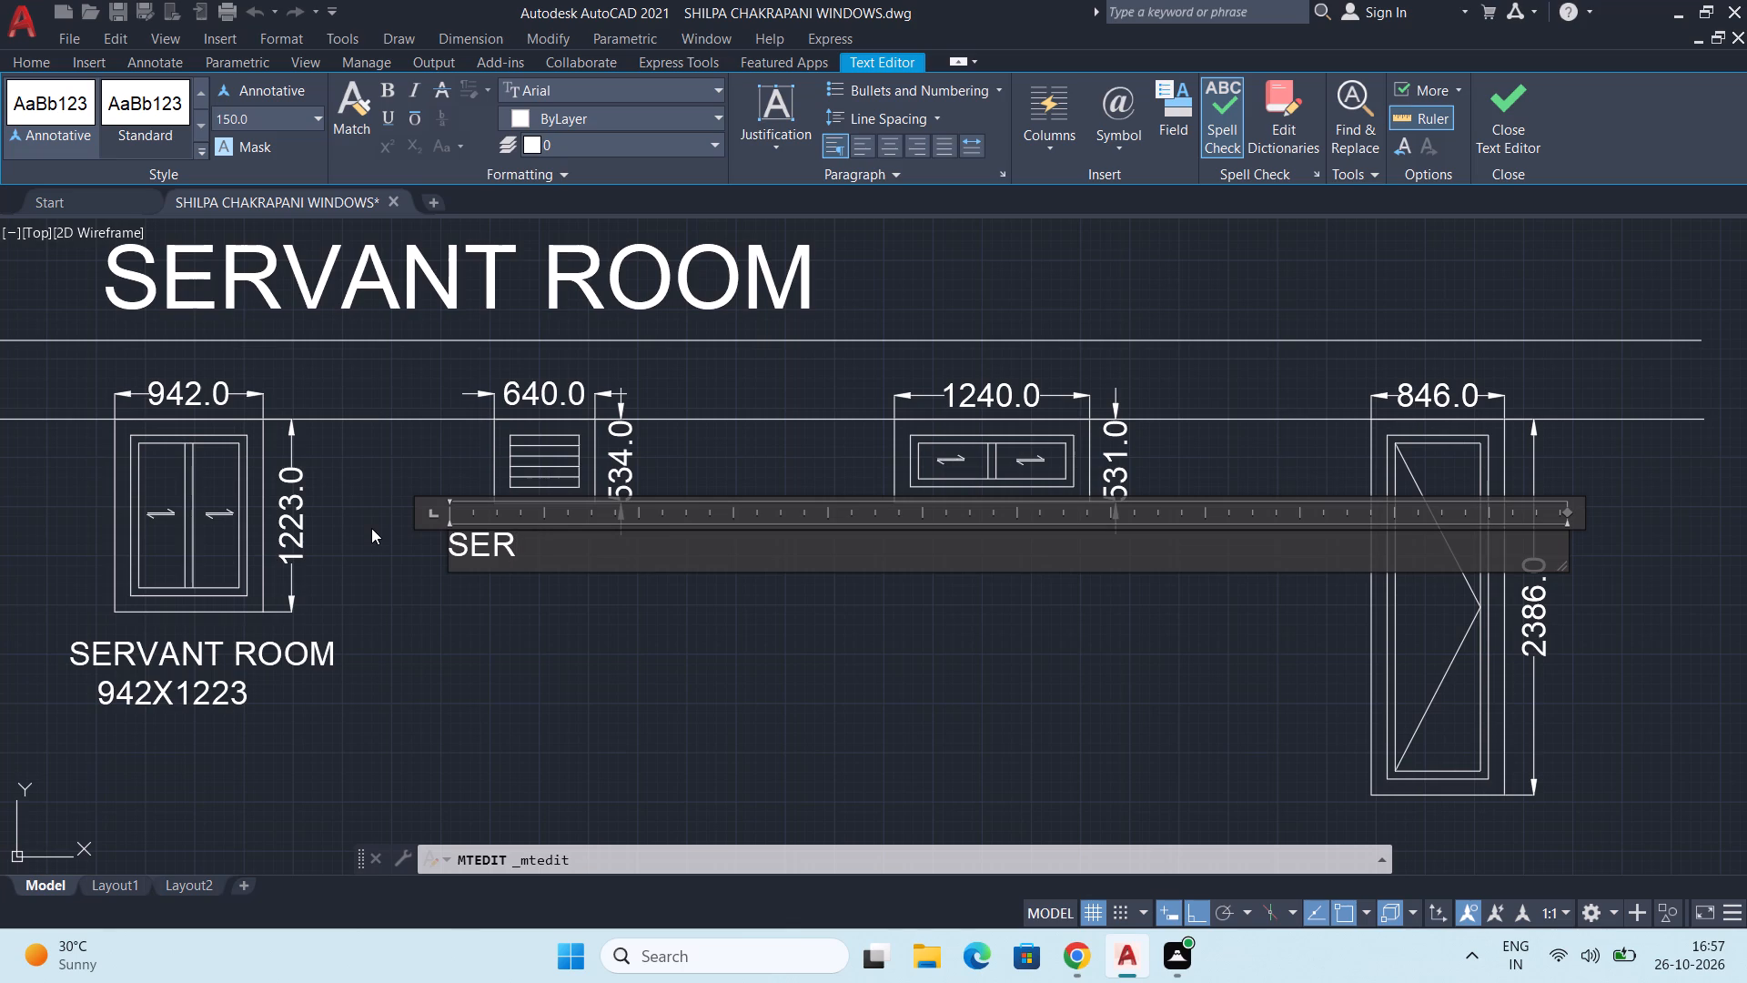
type("VNS")
key("BackSpace")
key("BackSpace")
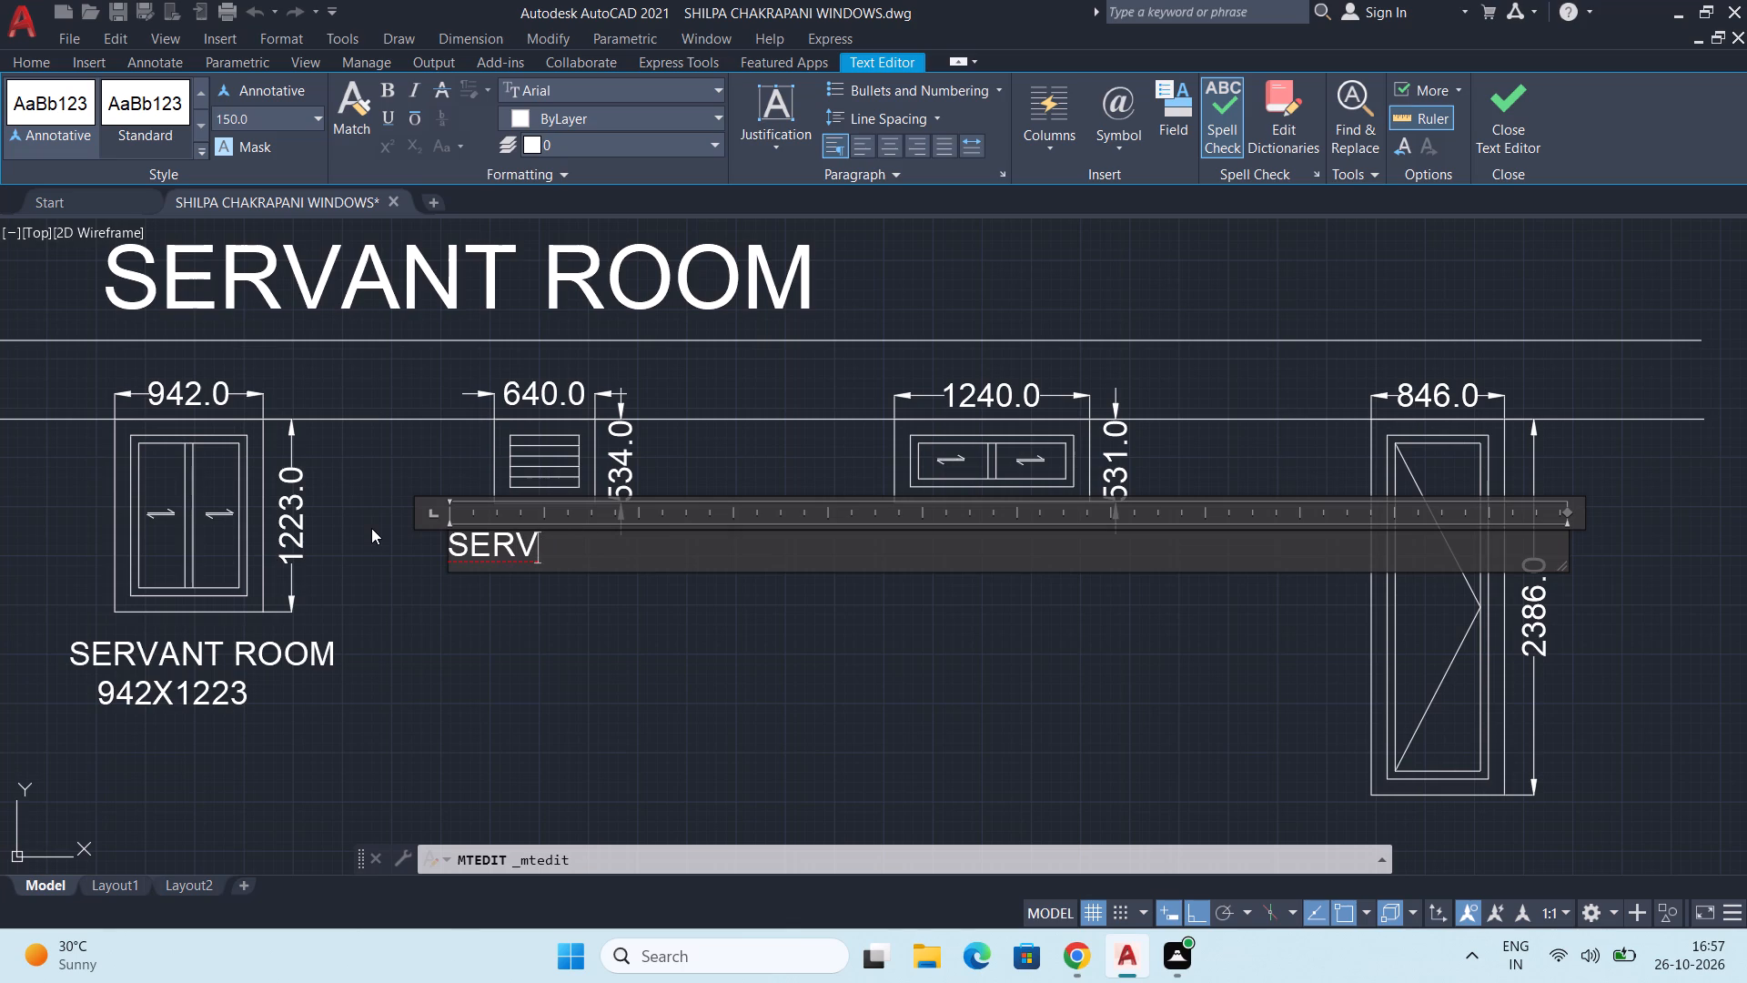
key("s")
key("BackSpace")
type("ANT ROOM")
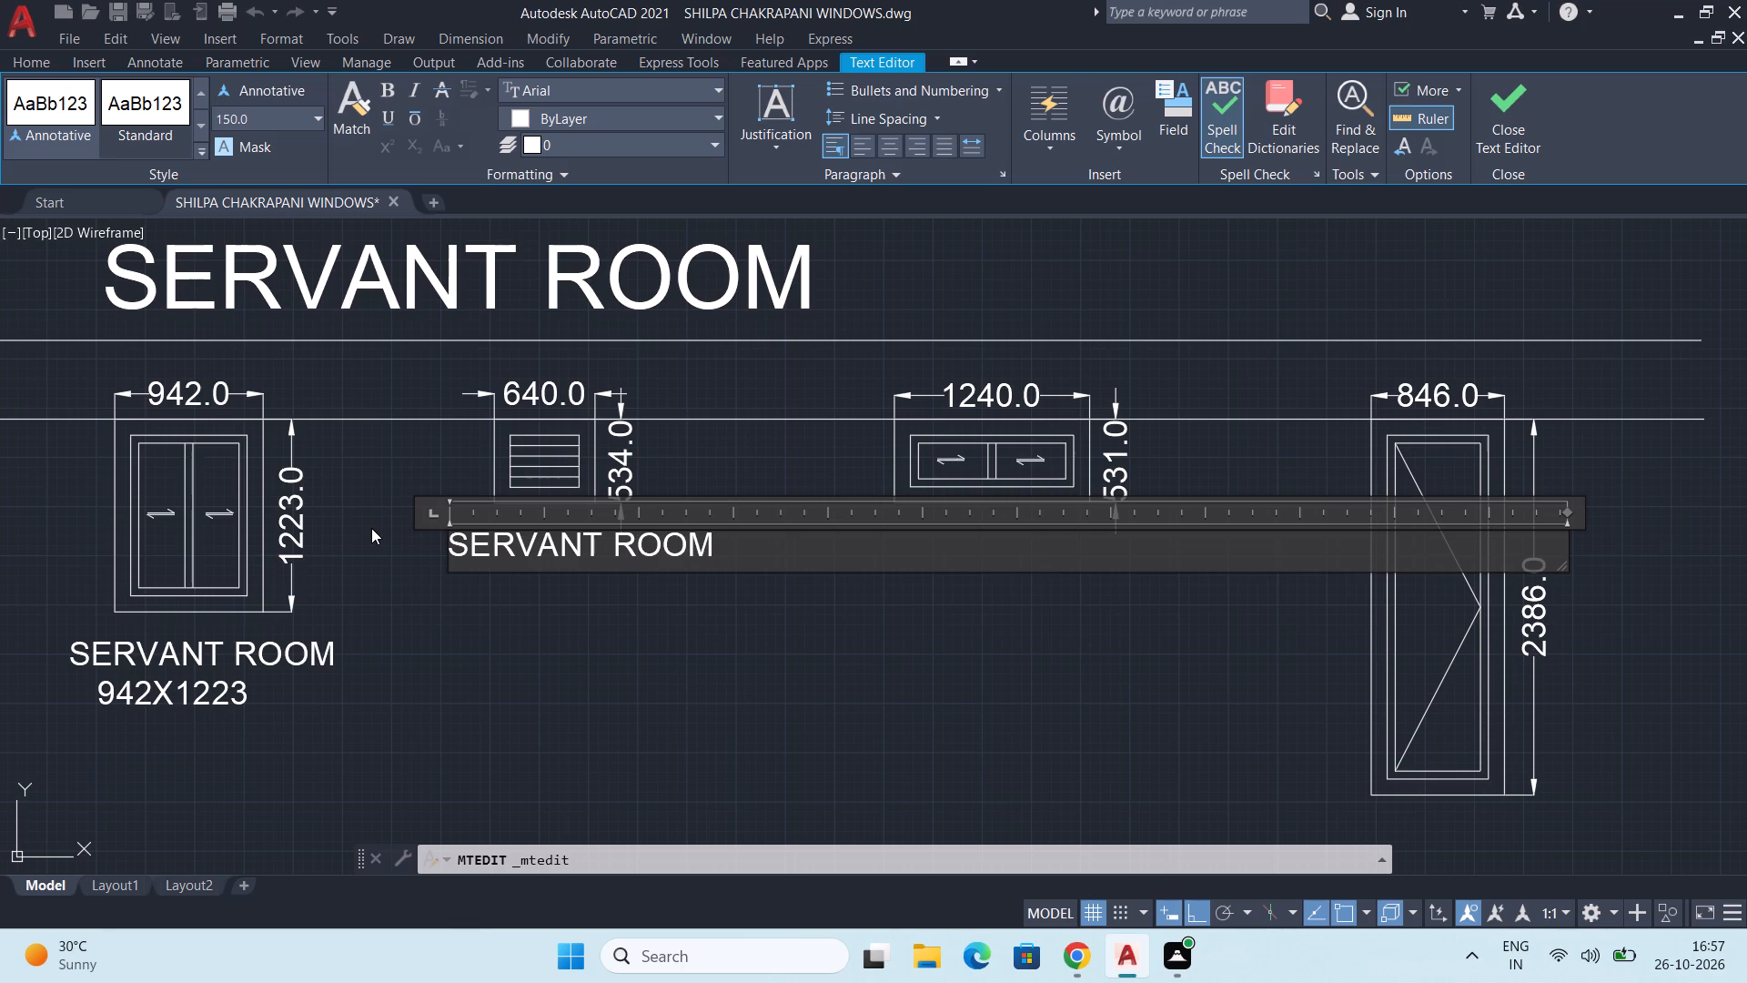
Add the size 640X534 as the second line of the louvred window's label.
key("Return")
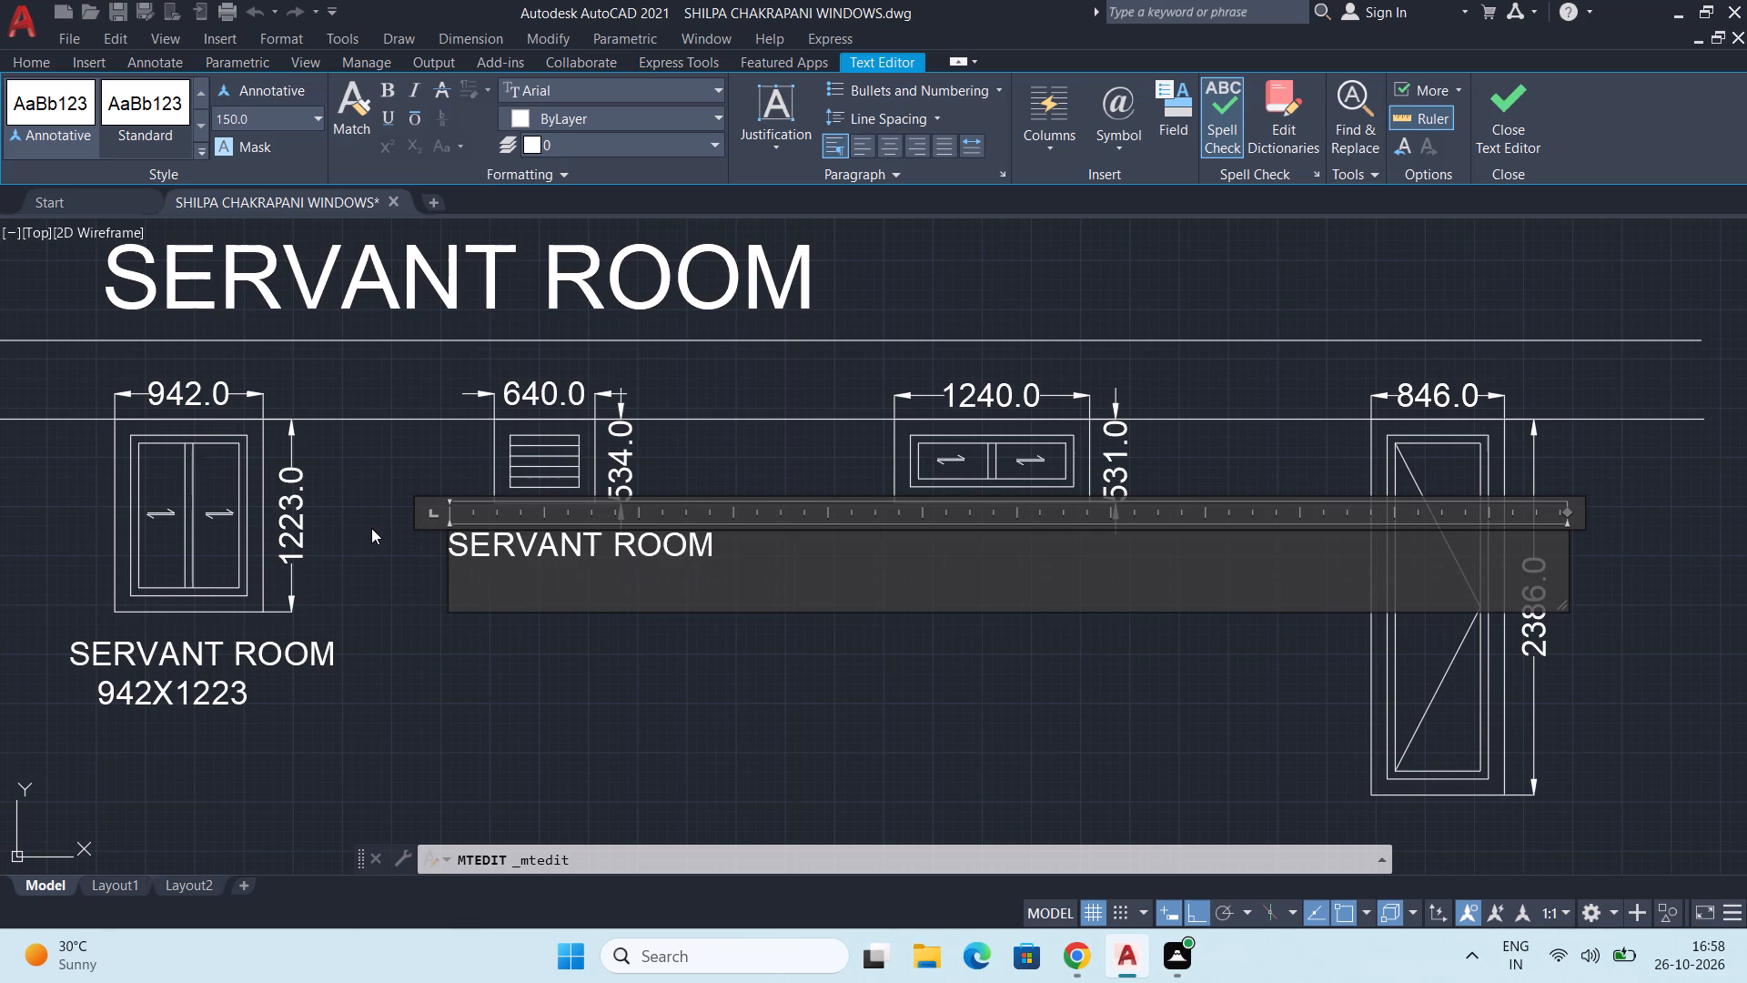
type("540")
key("x")
key("BackSpace")
key("BackSpace")
key("BackSpace")
key("BackSpace")
key("BackSpace")
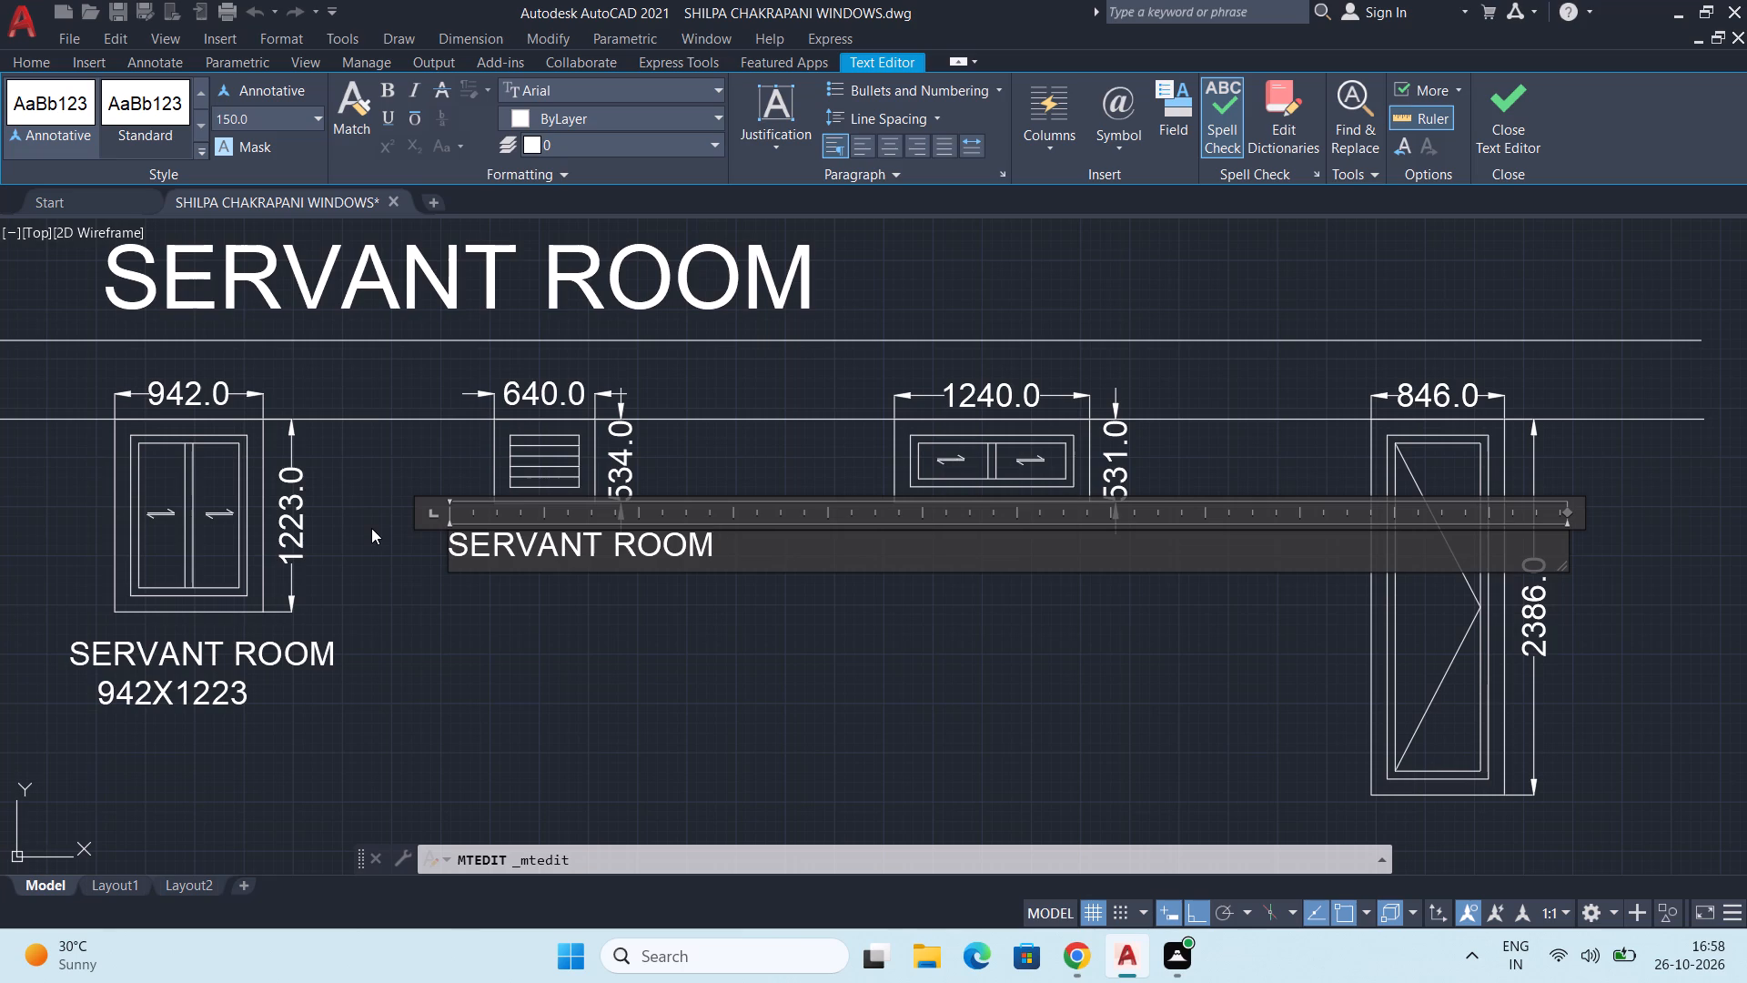
key("space")
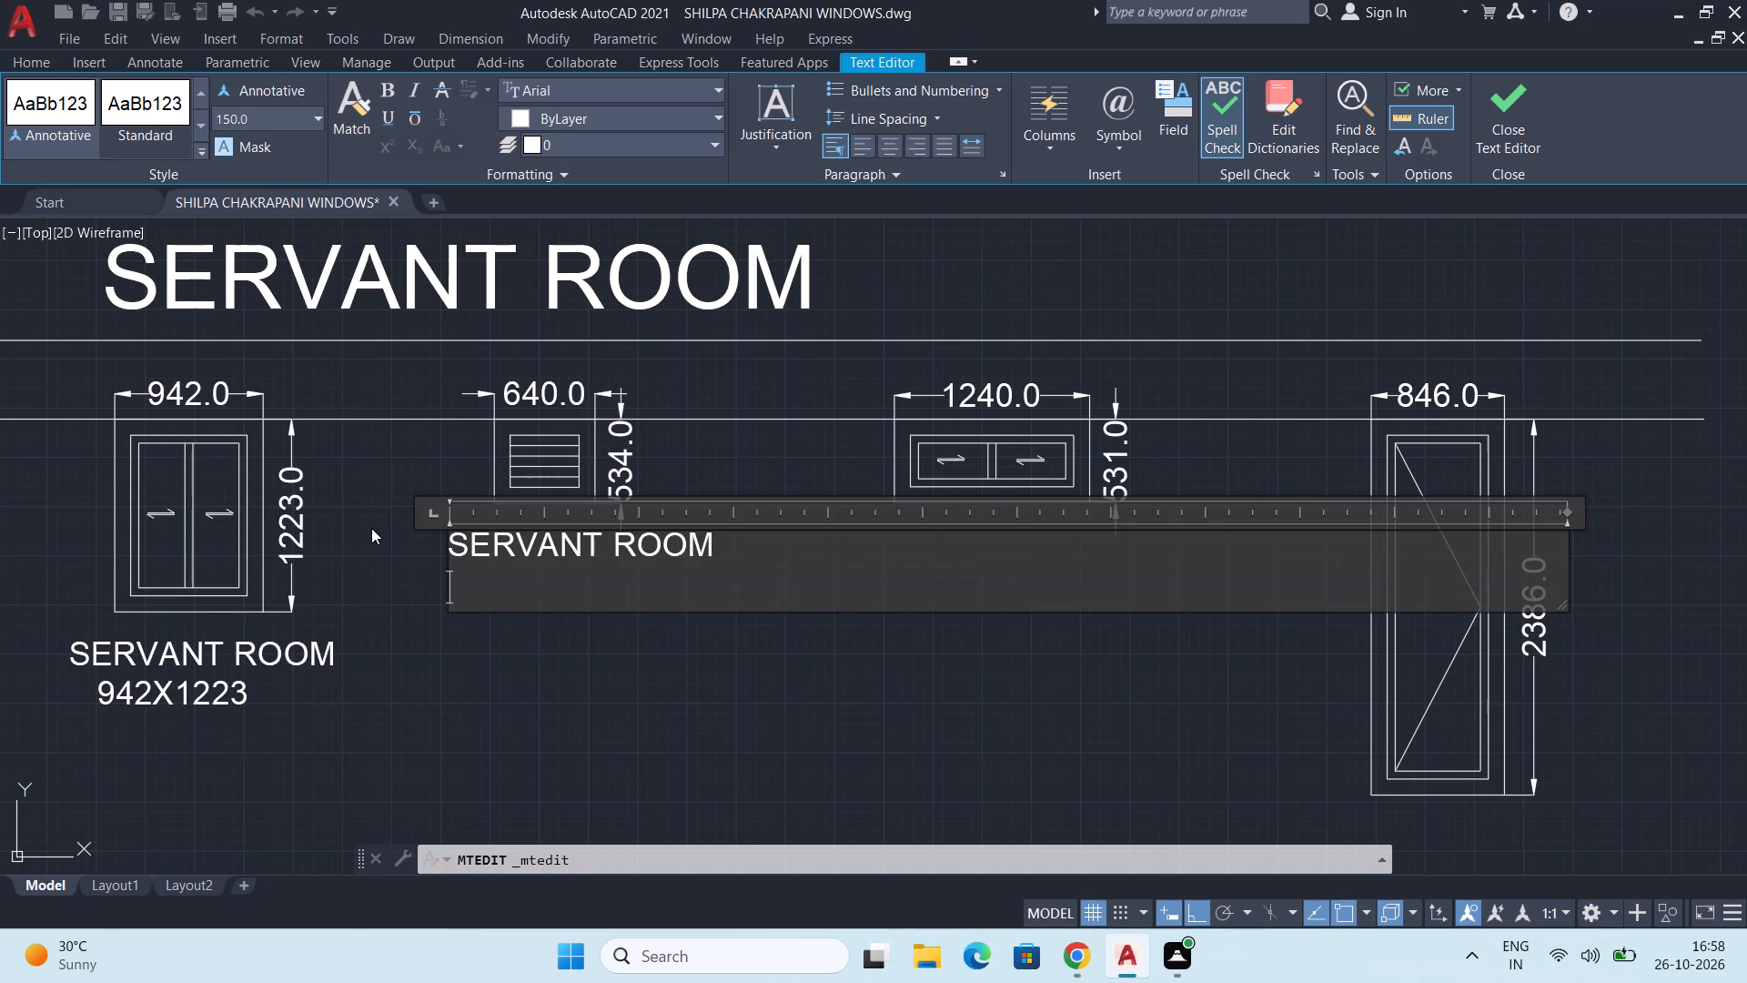
key("Return")
type("640")
type("X534")
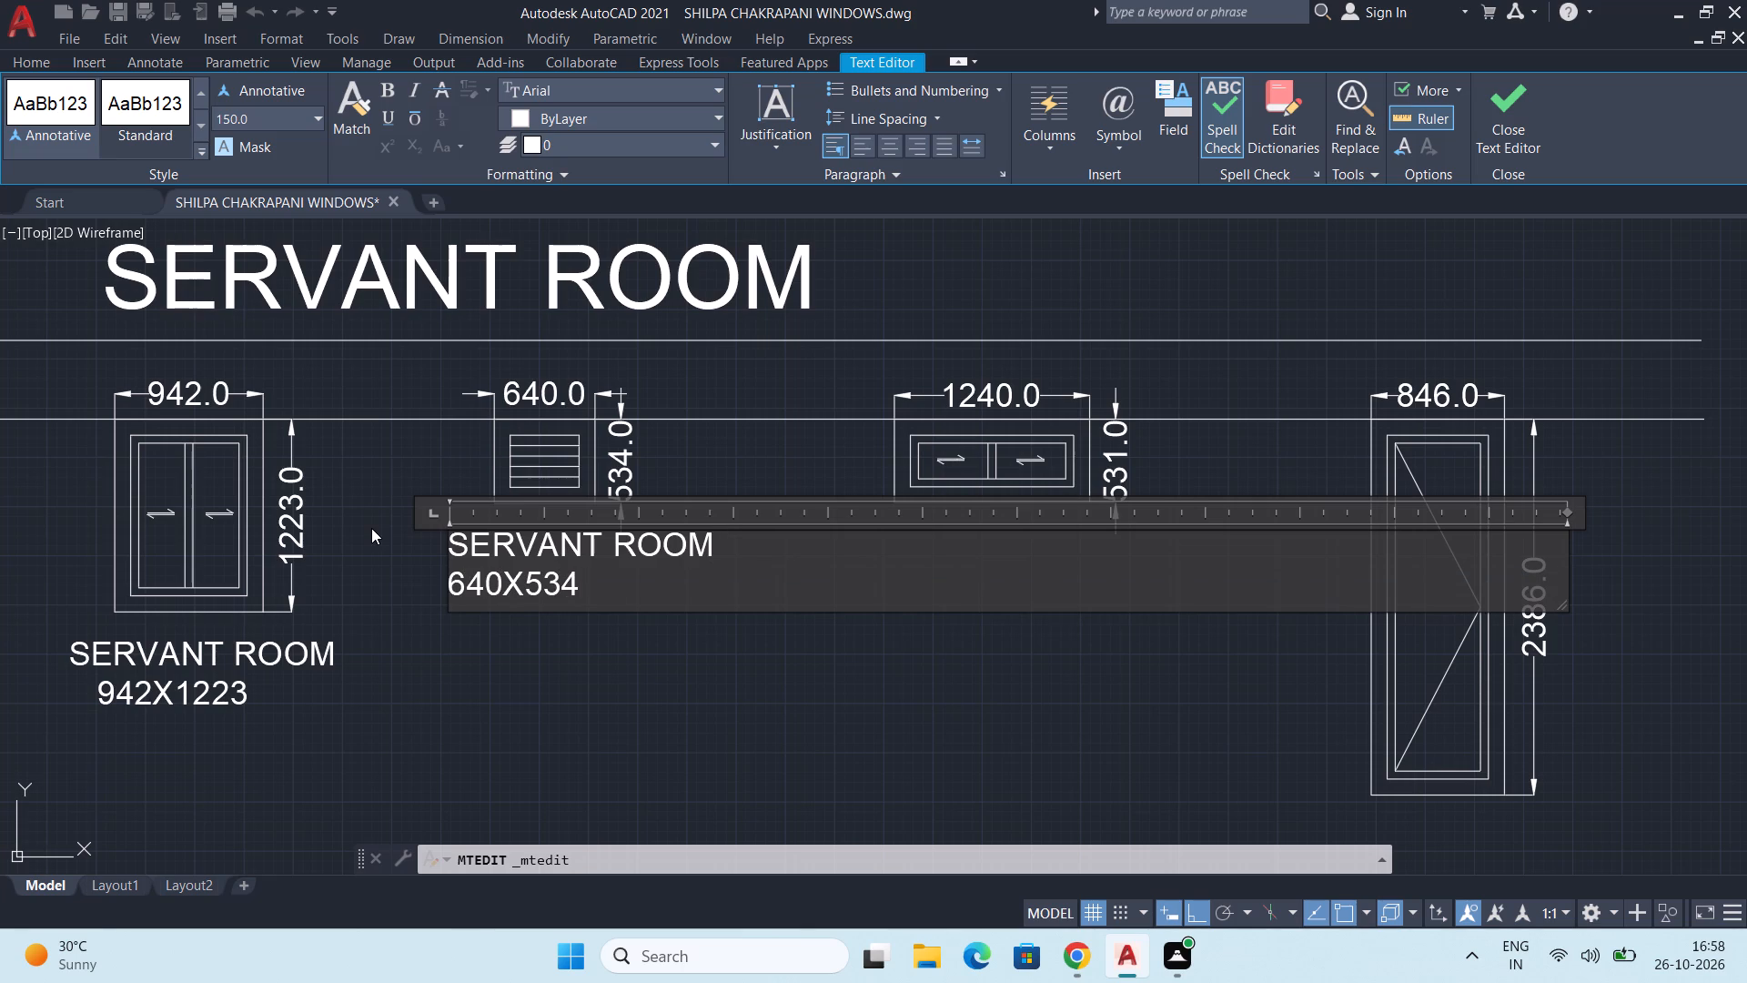
Indent the 640X534 line by four spaces to centre it under SERVANT ROOM and finish the label.
left_click(449, 583)
key("space")
key("space")
key("space")
key("space")
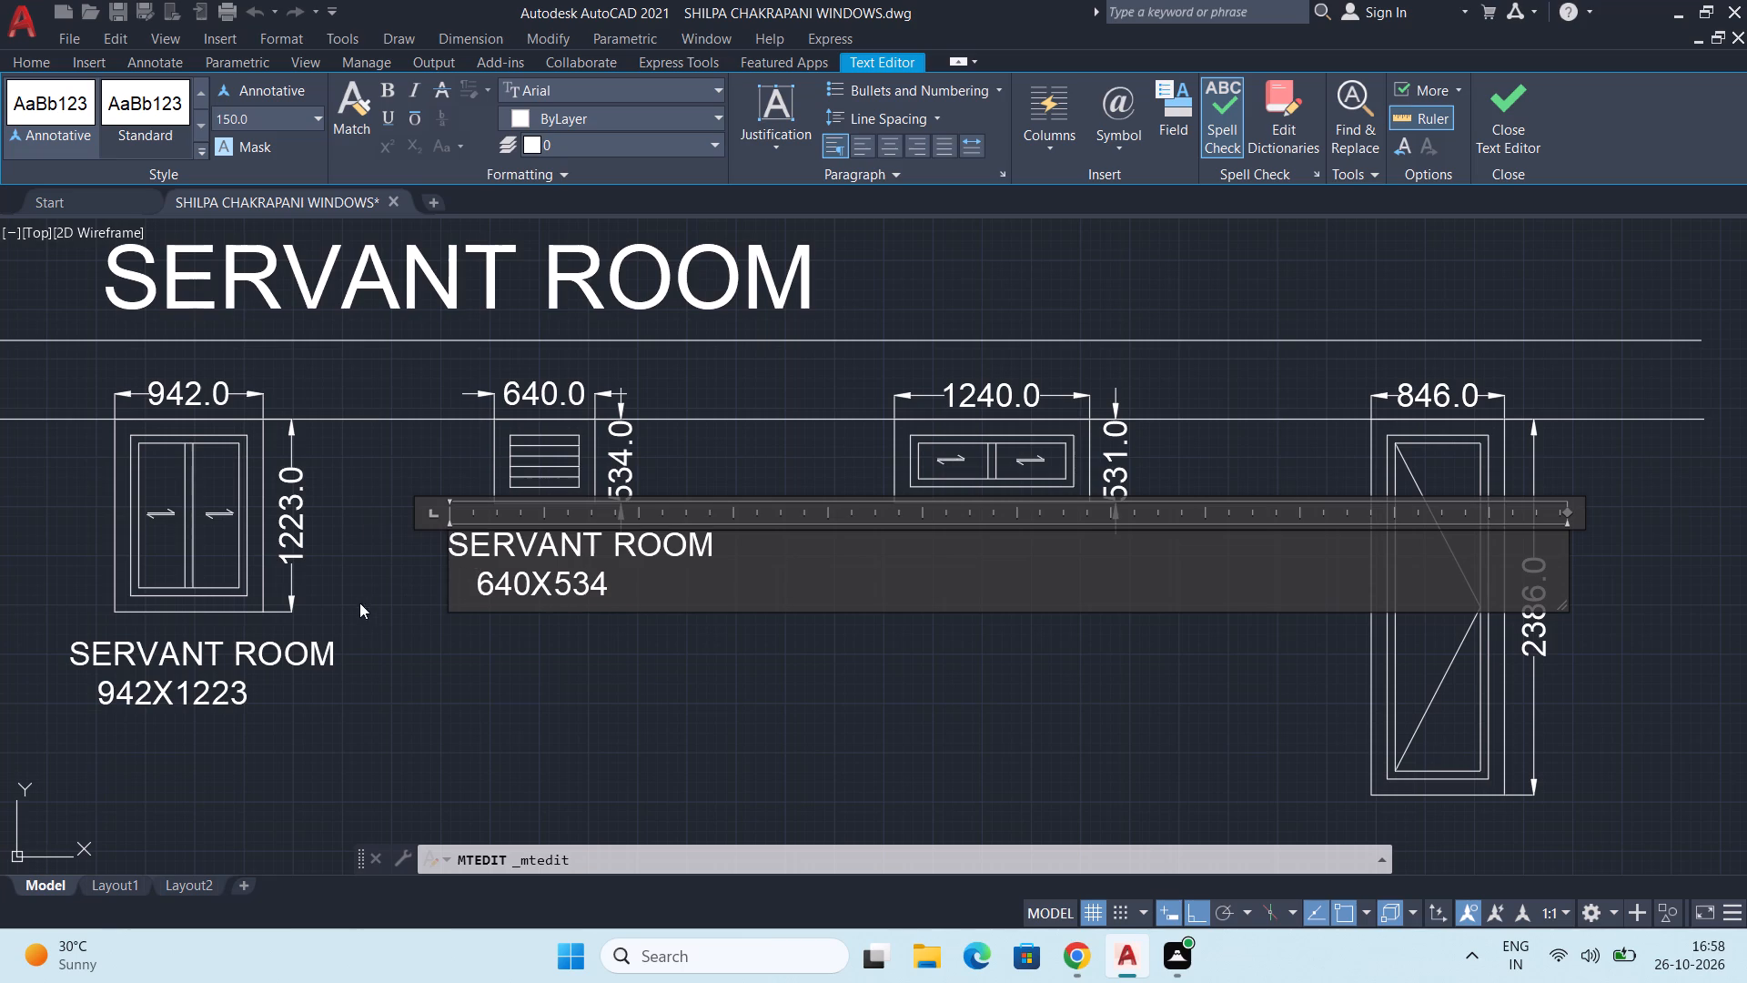
left_click(531, 691)
Copy the louvred window's label straight across with Ortho to below the 1240-wide window.
middle_click_drag(707, 562, 617, 581)
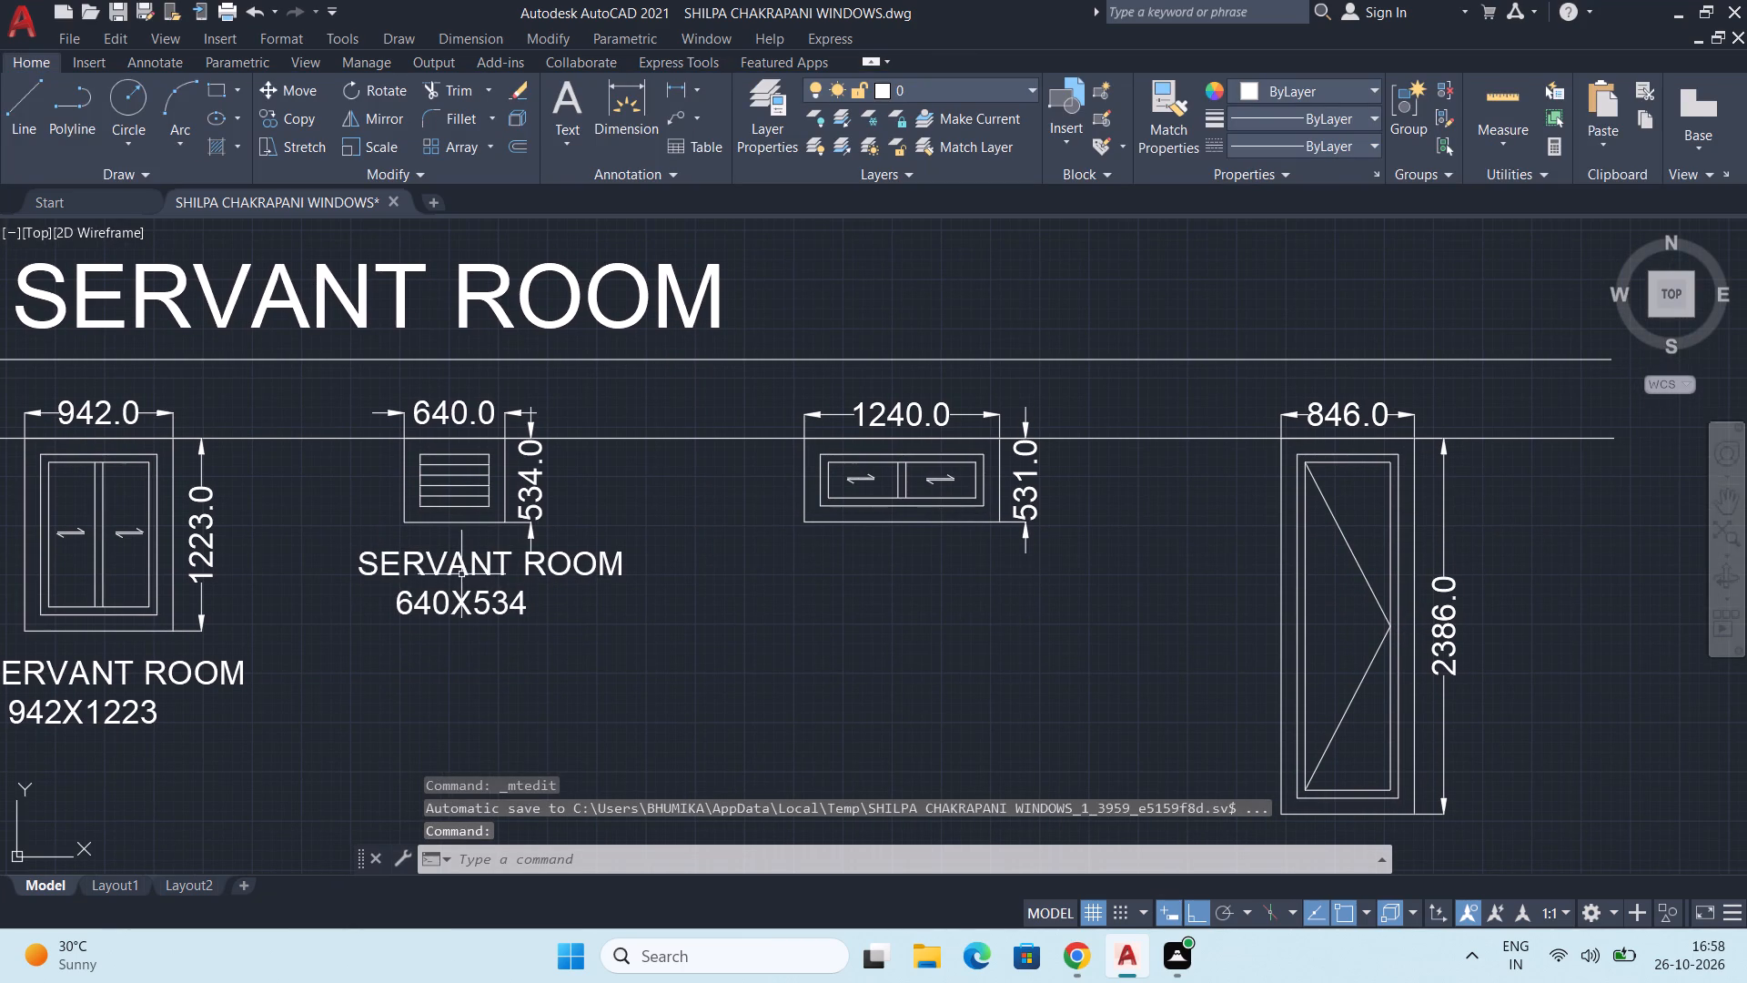
left_click(462, 573)
key("c")
key("o")
key("Return")
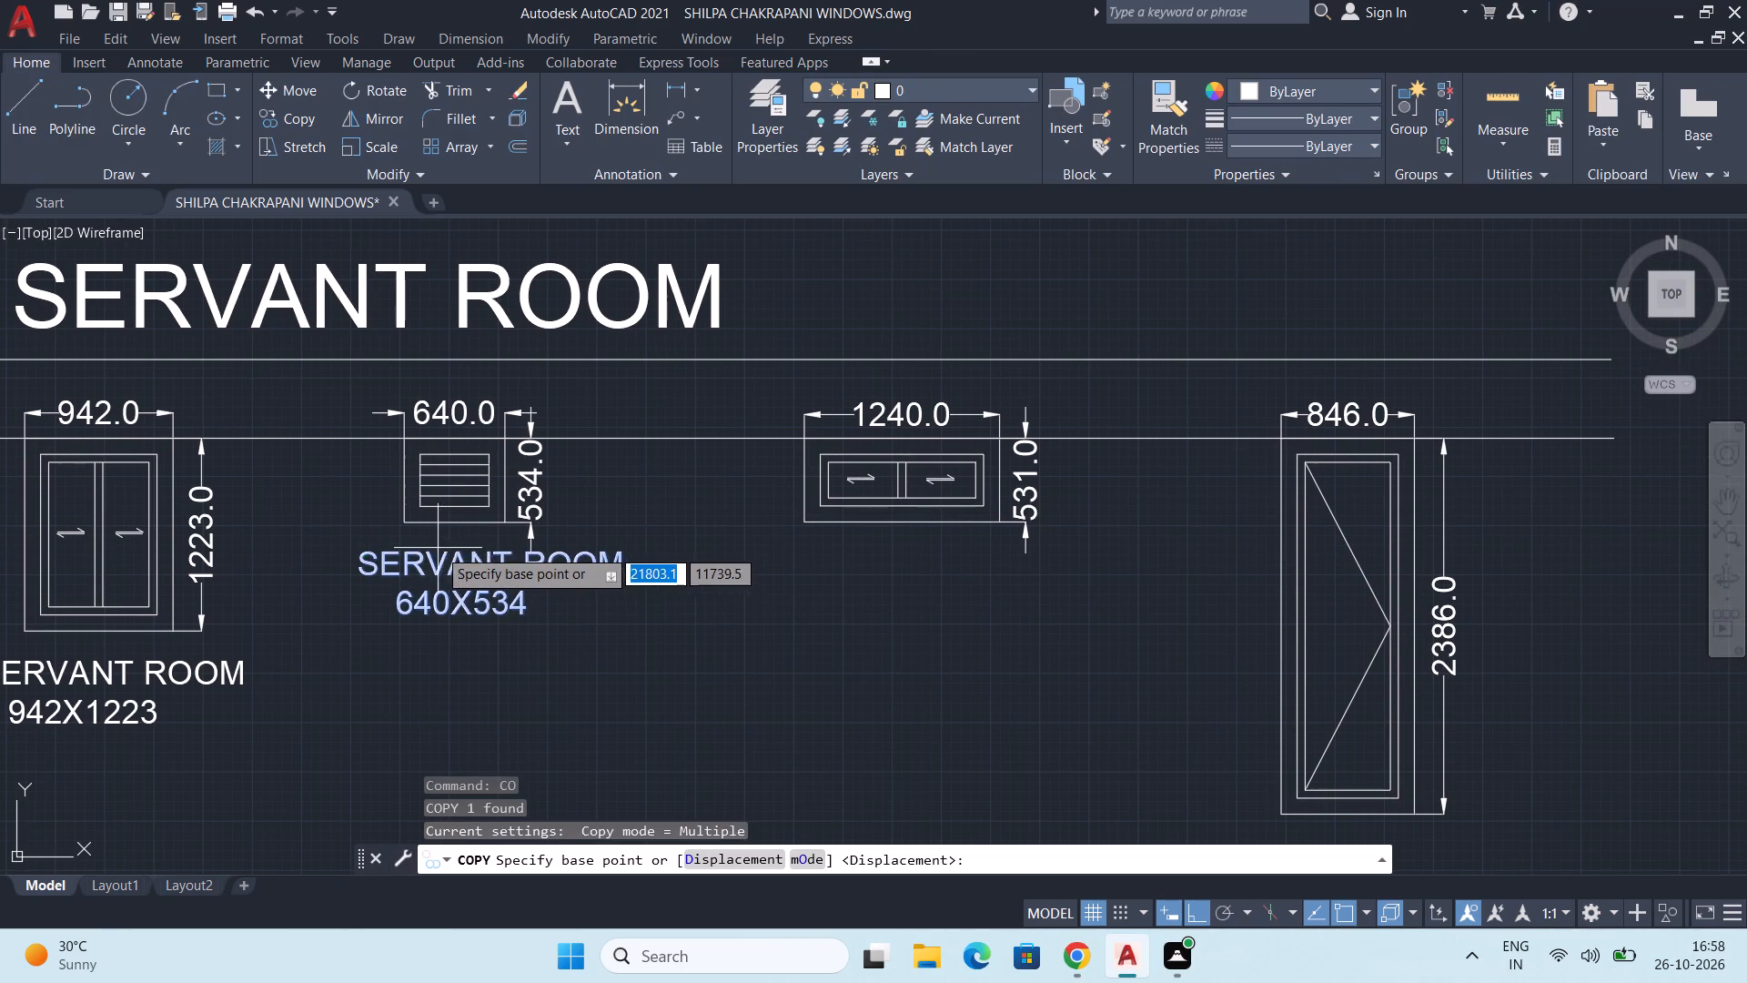
left_click_drag(444, 582, 472, 589)
scroll(887, 593, "up", 1)
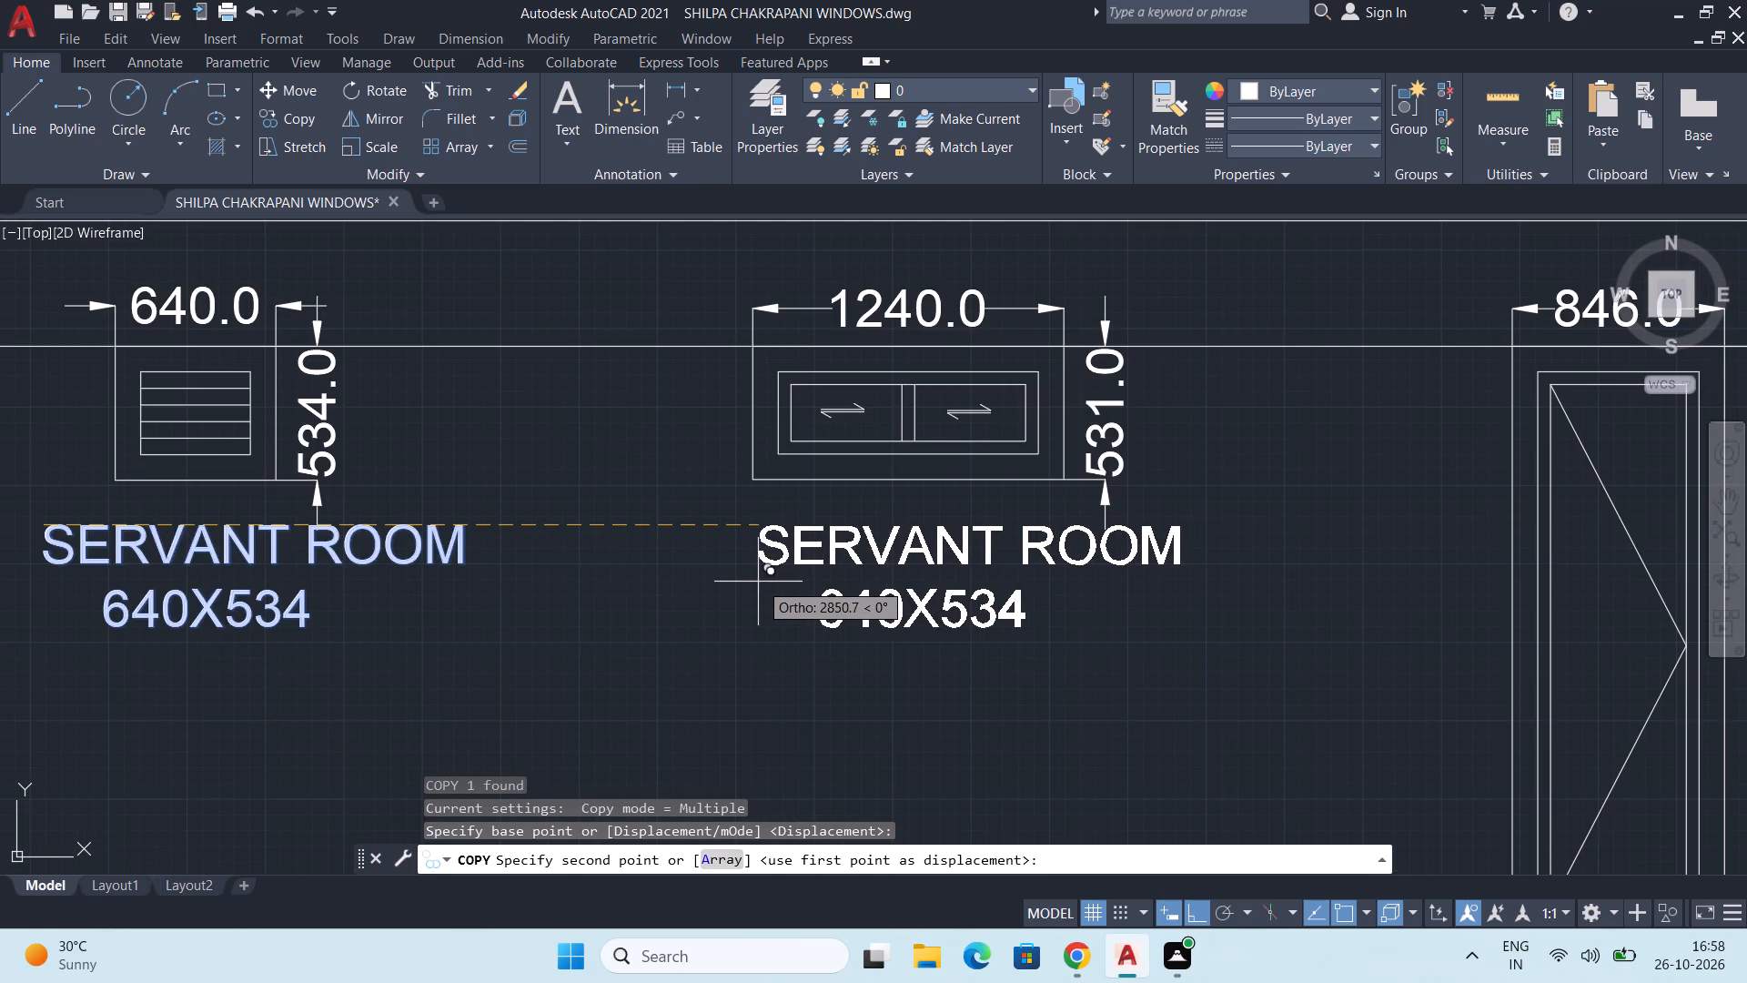
left_click(752, 582)
Place another copy of the label below the 846-wide door with Ortho off, and end the copying.
scroll(887, 648, "down", 2)
middle_click_drag(877, 646, 647, 530)
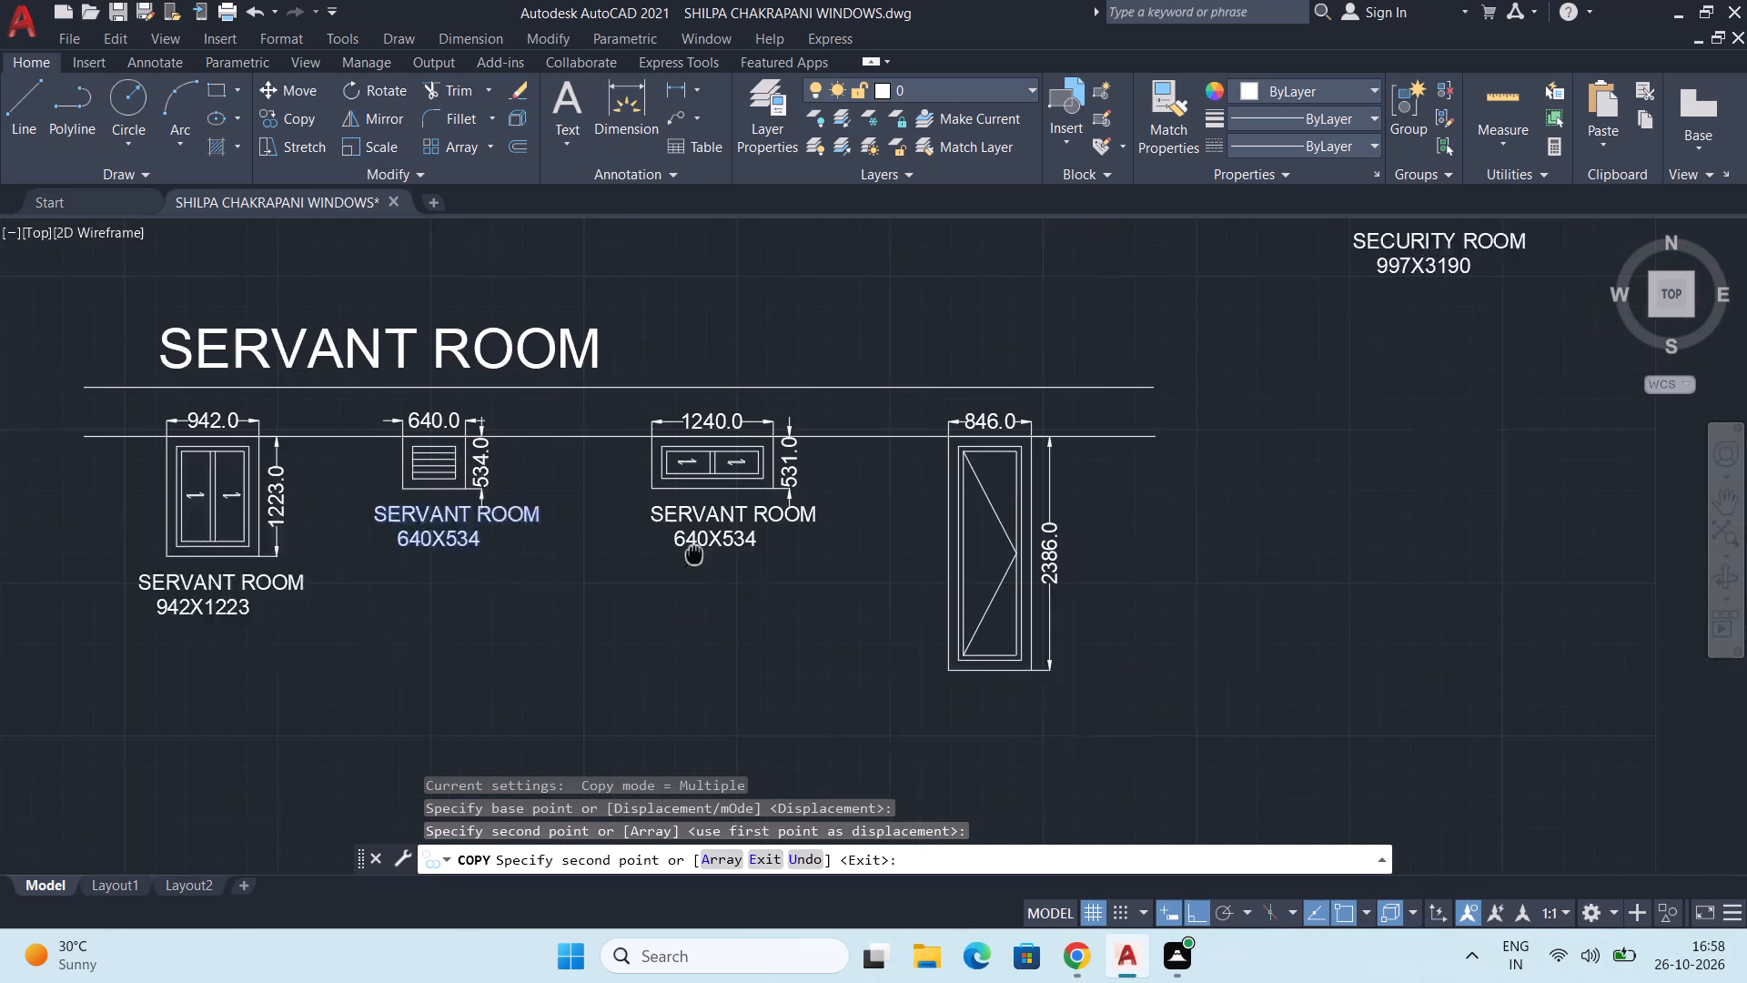
middle_click_drag(647, 530, 609, 510)
key("F8")
middle_click_drag(827, 644, 702, 542)
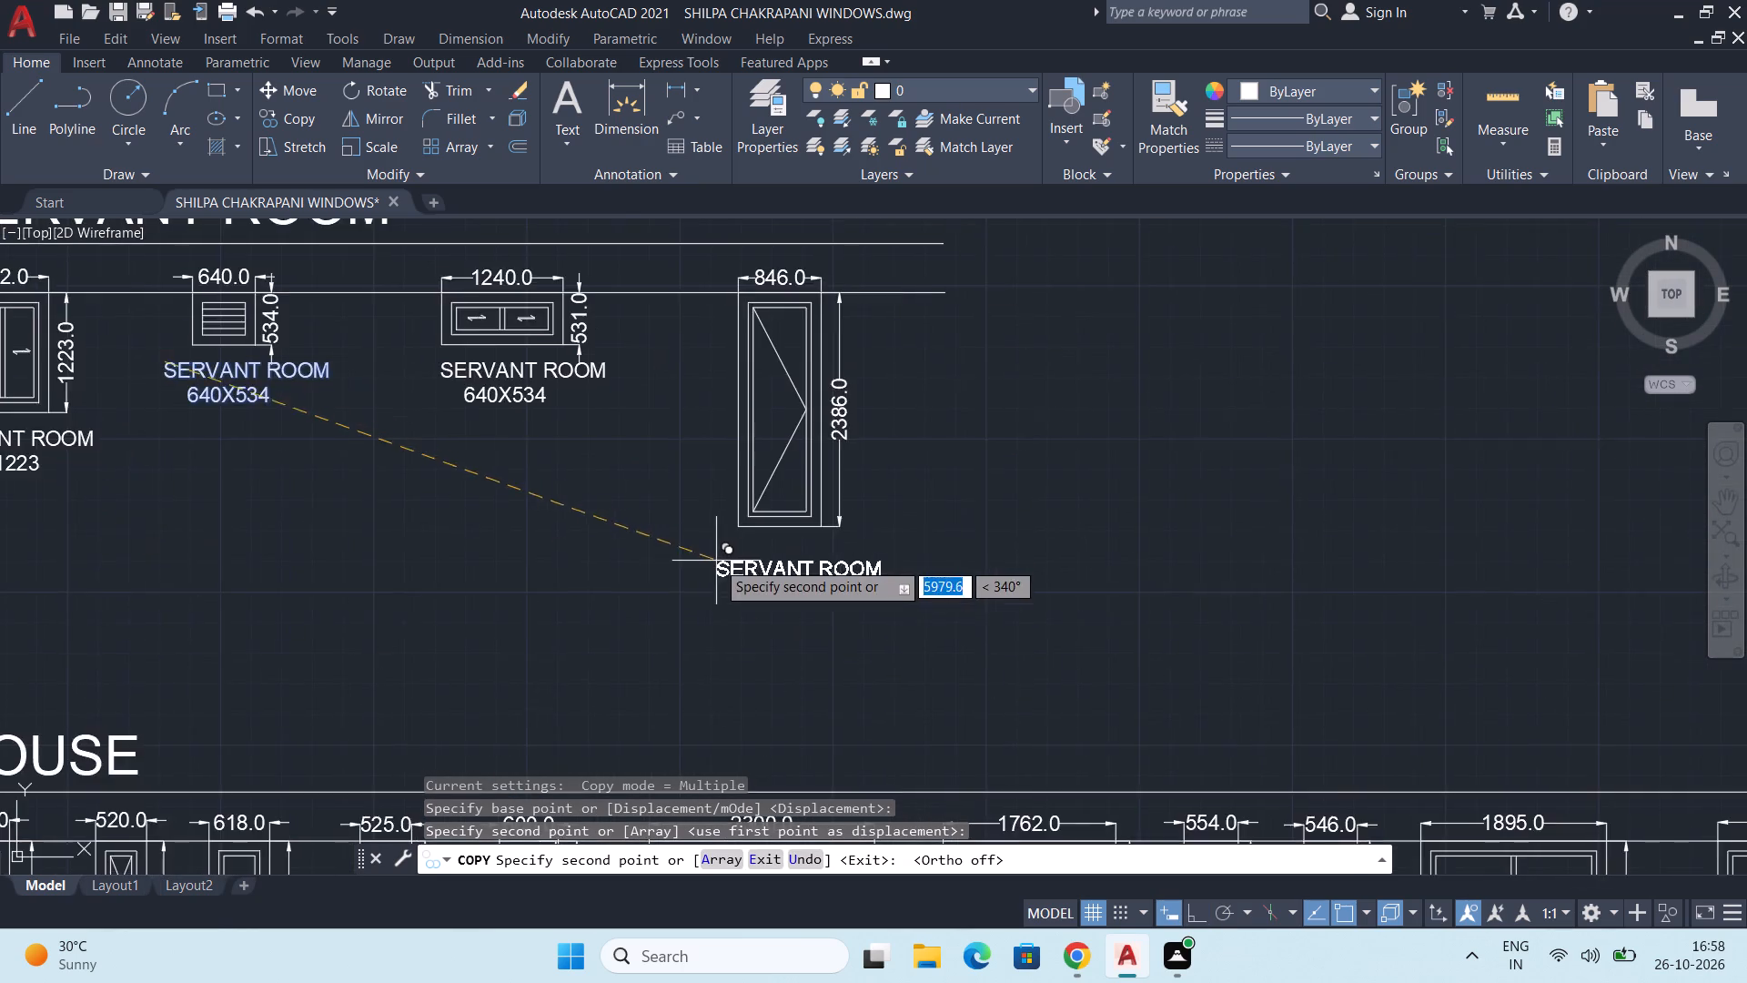
scroll(716, 561, "up", 2)
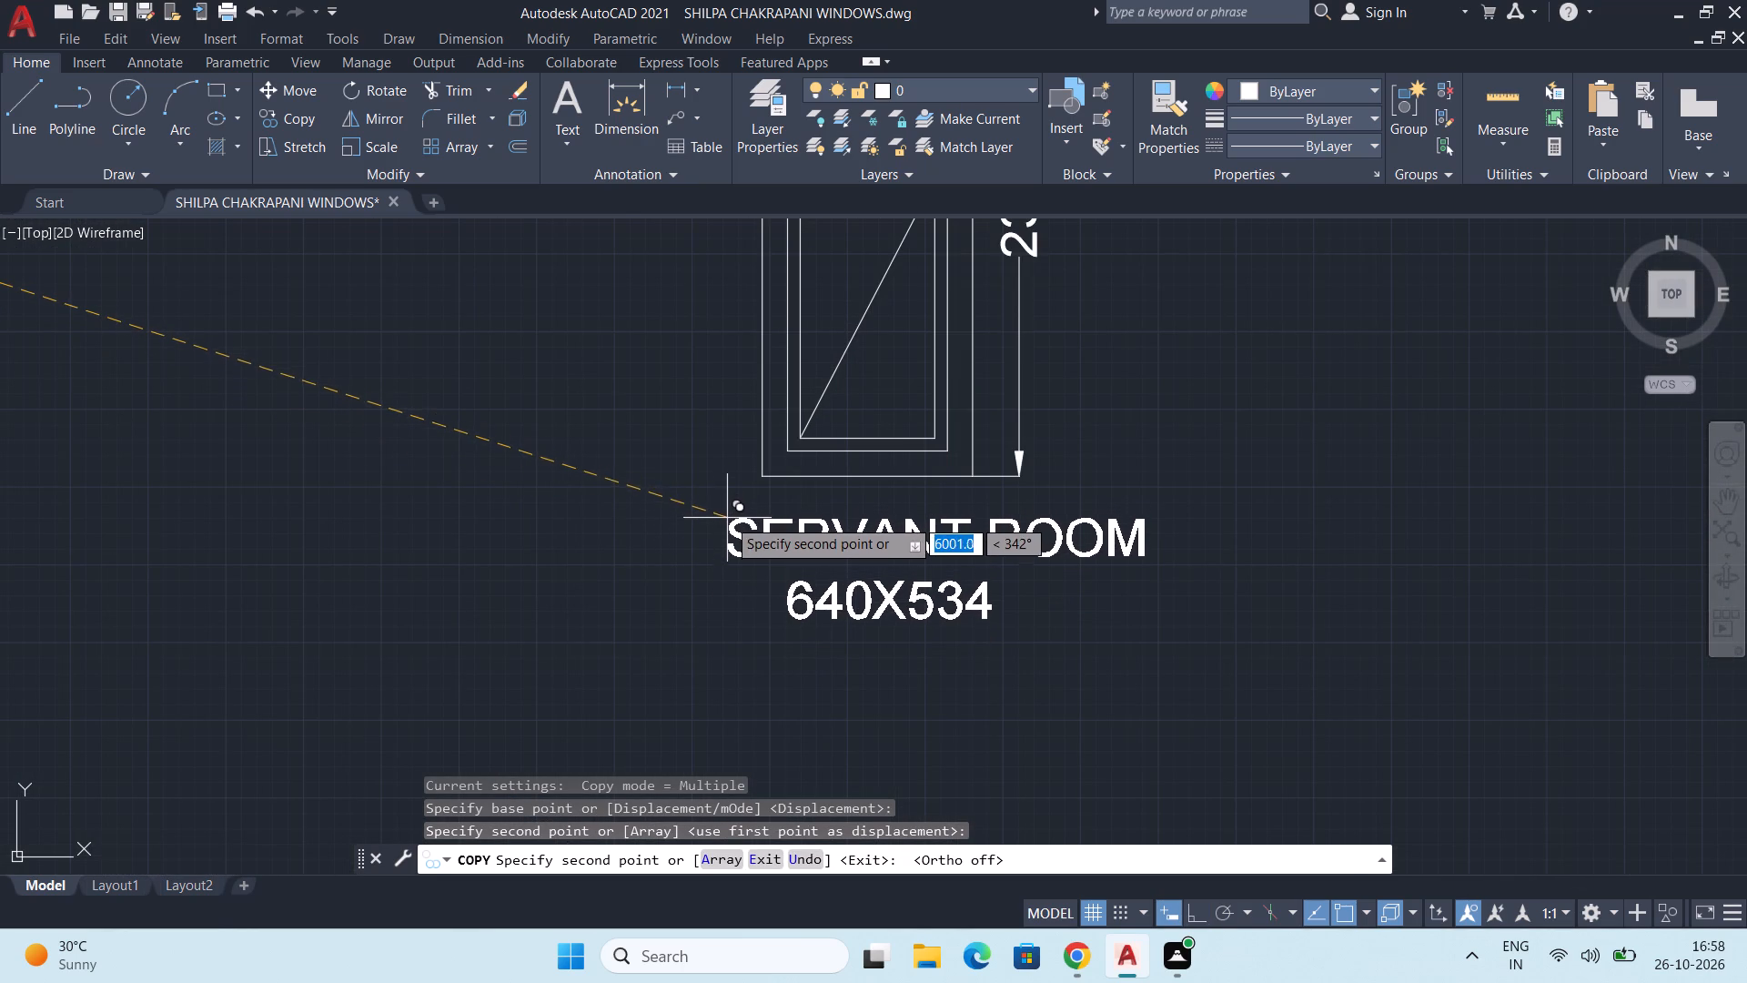
left_click(727, 520)
key("Escape")
Replace the size line in the 1240-wide window's label with 1240X531.
scroll(528, 342, "down", 2)
middle_click_drag(431, 378, 493, 496)
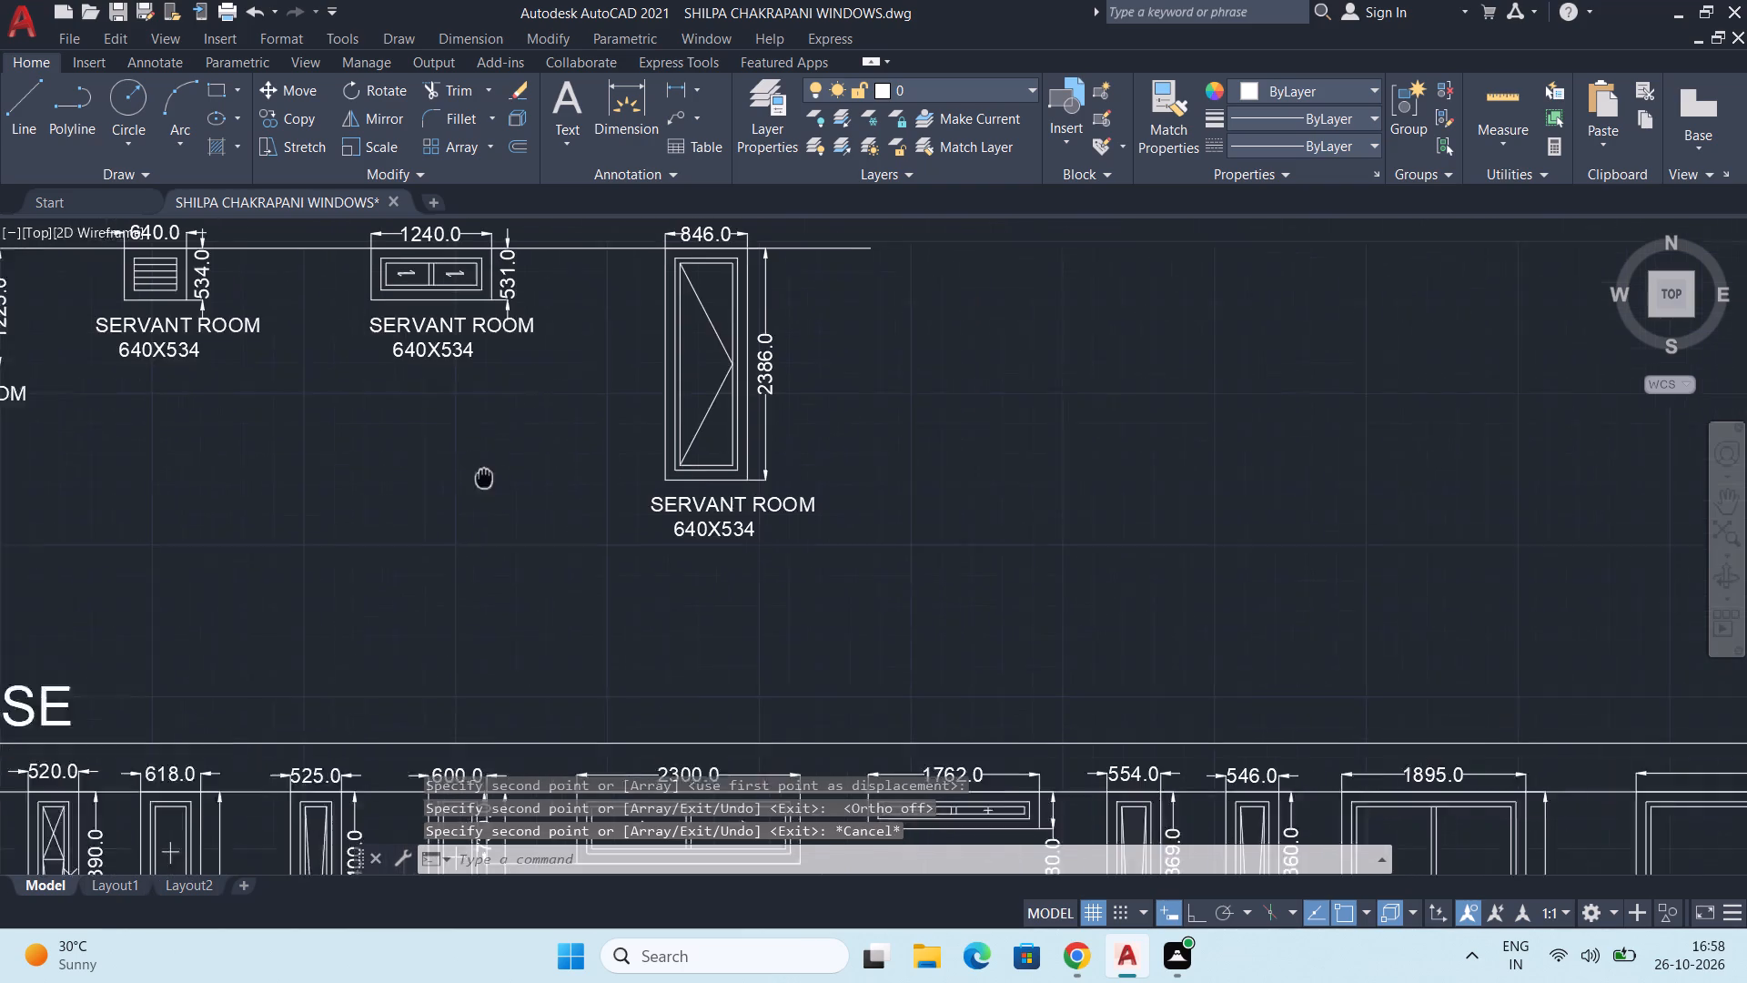
middle_click_drag(493, 496, 506, 522)
scroll(484, 448, "up", 1)
double_click(485, 392)
left_click_drag(557, 399, 514, 390)
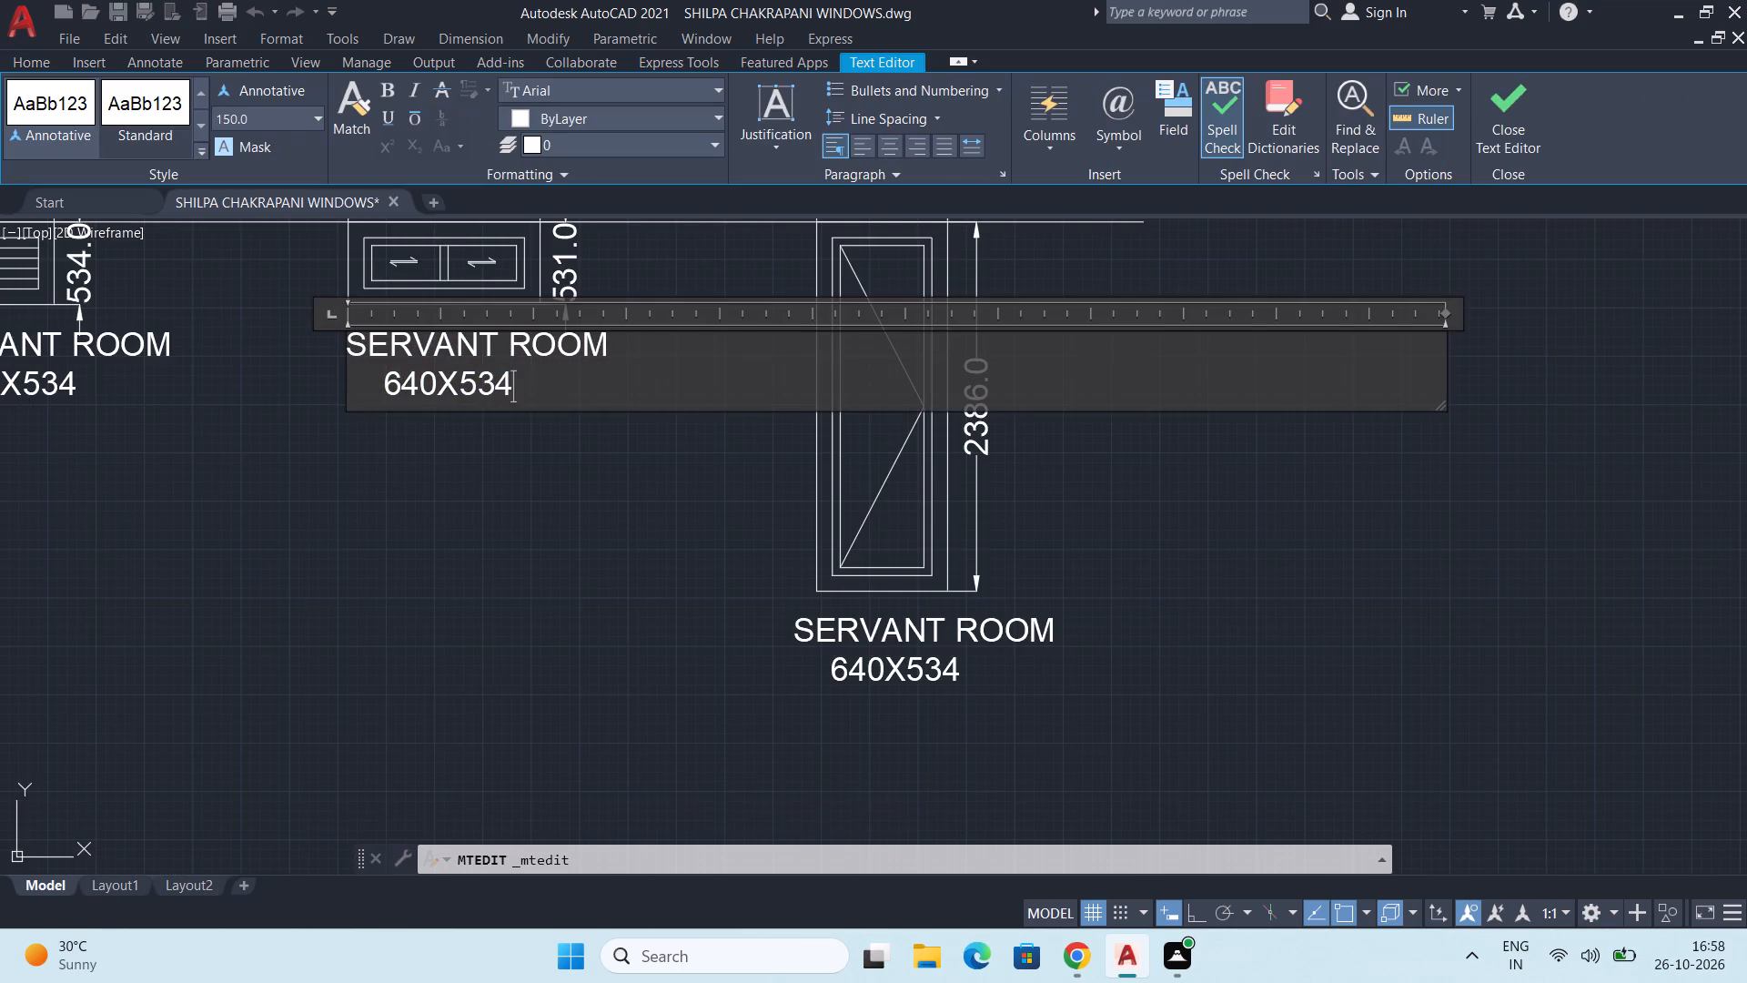
left_click_drag(514, 390, 229, 391)
middle_click_drag(274, 410, 268, 577)
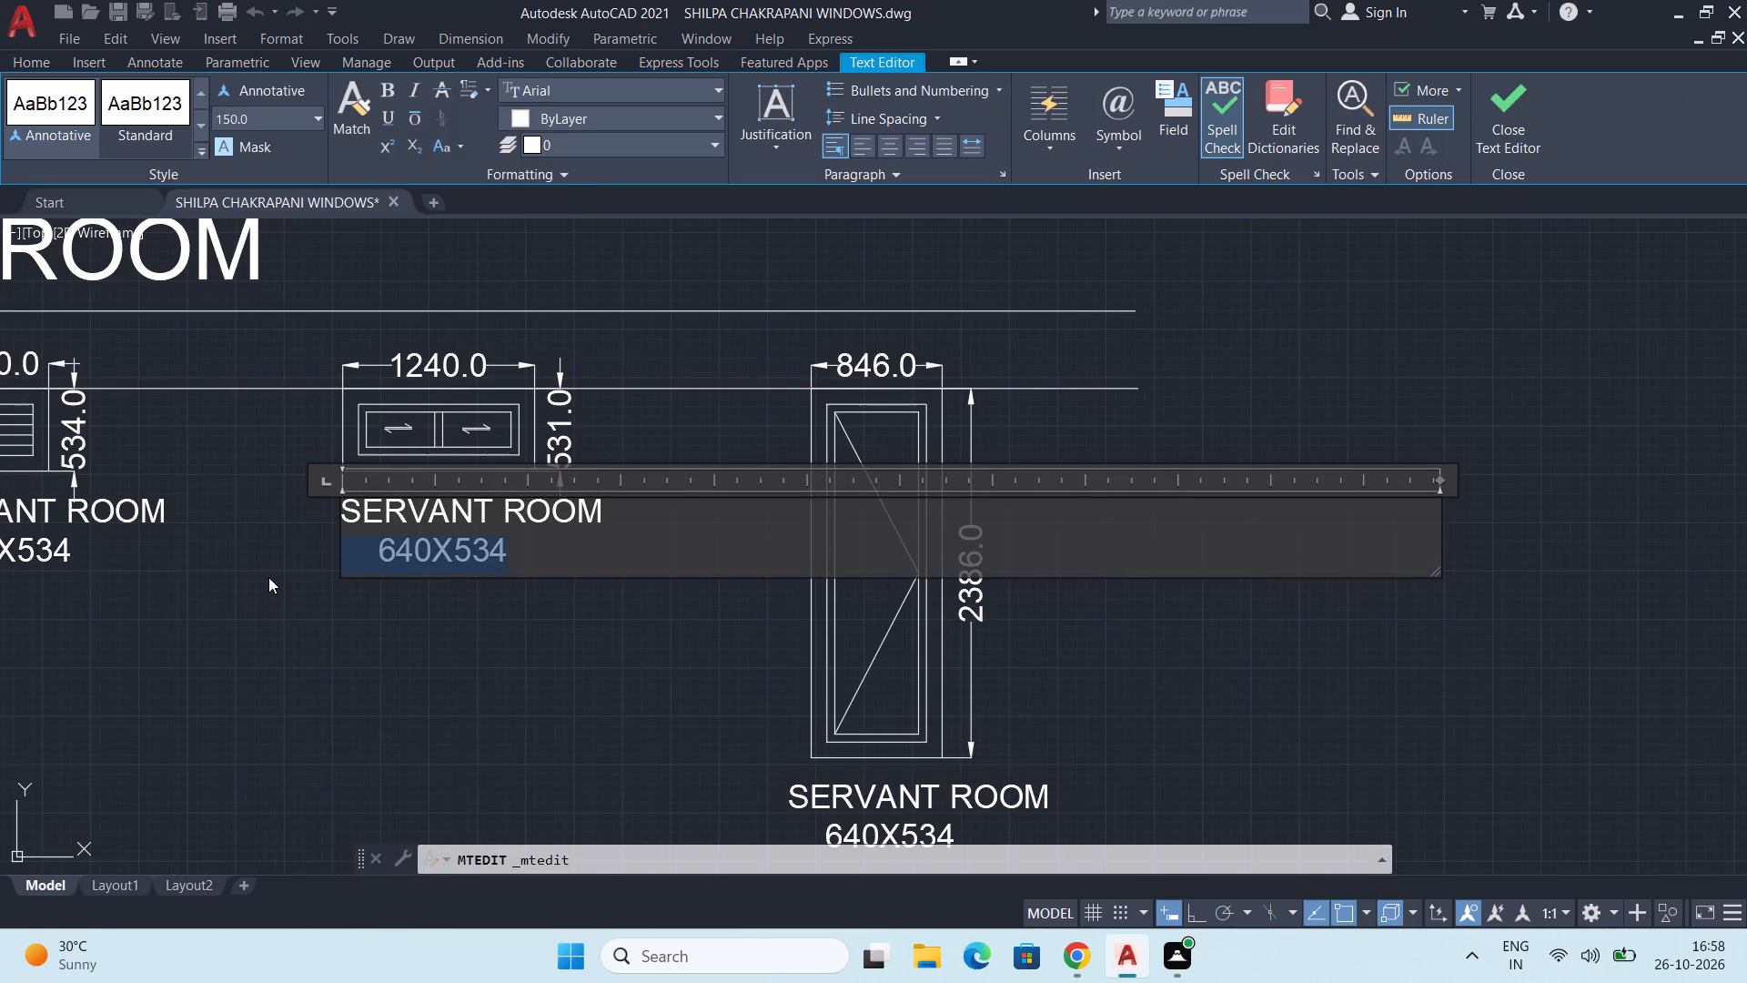
type("1240")
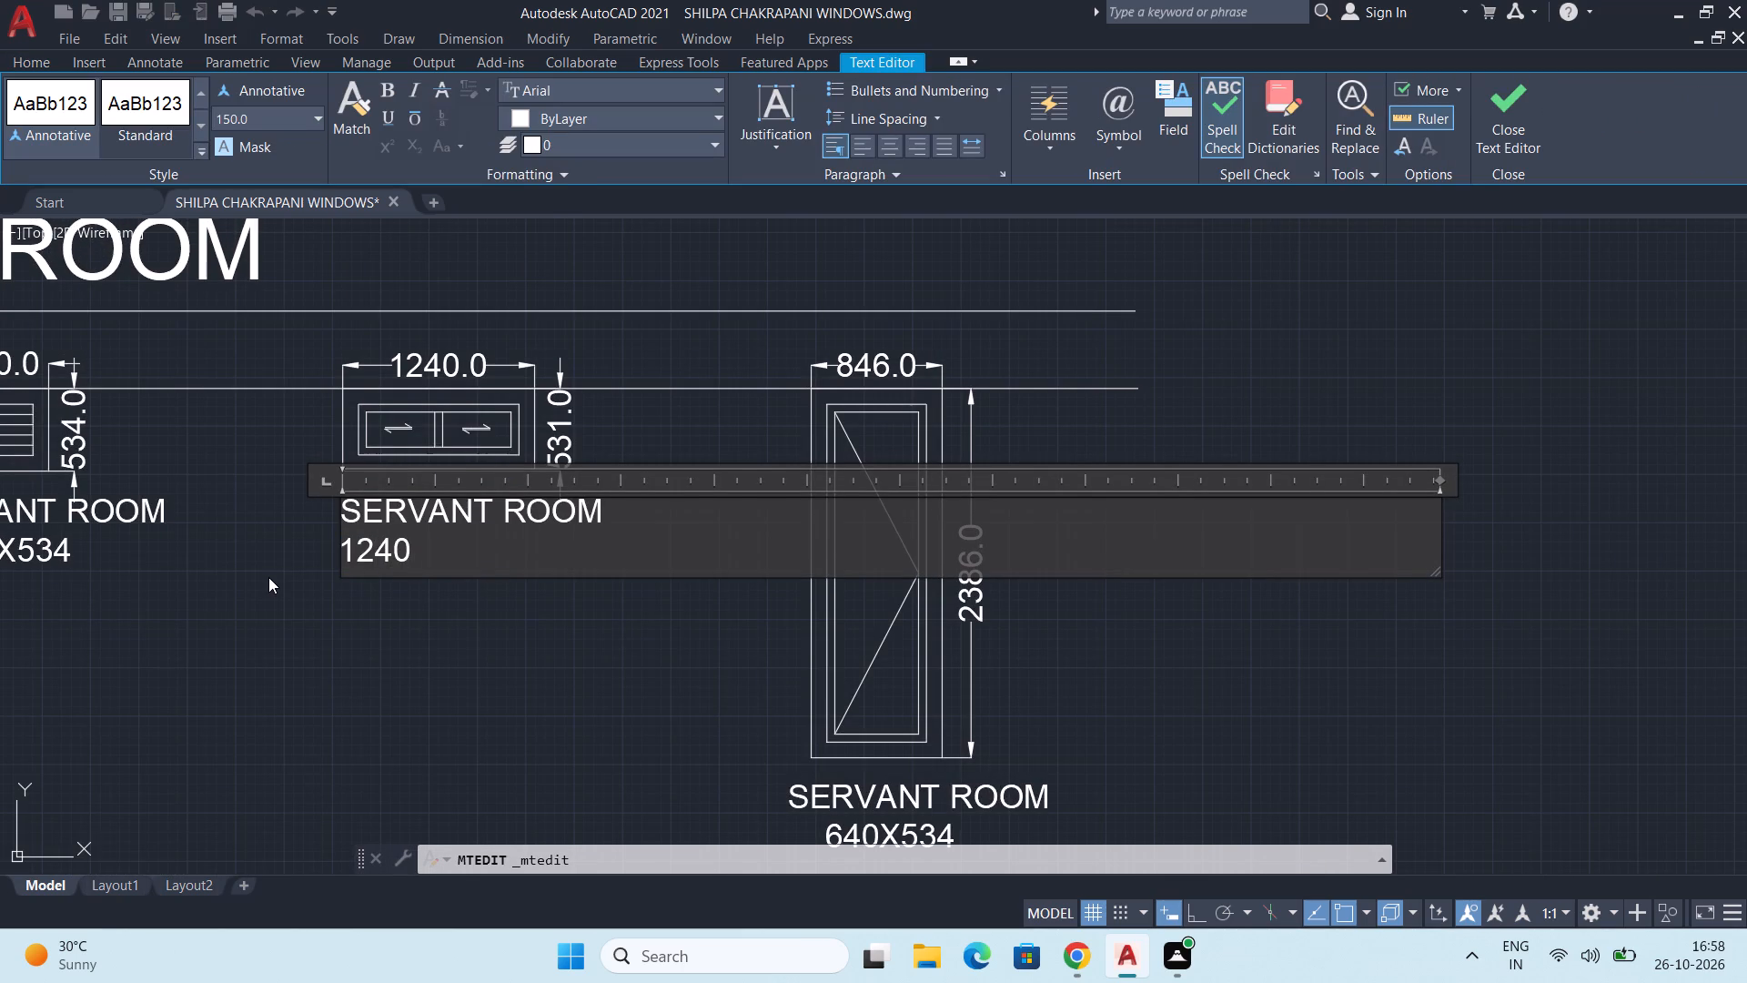
key("x")
type("531")
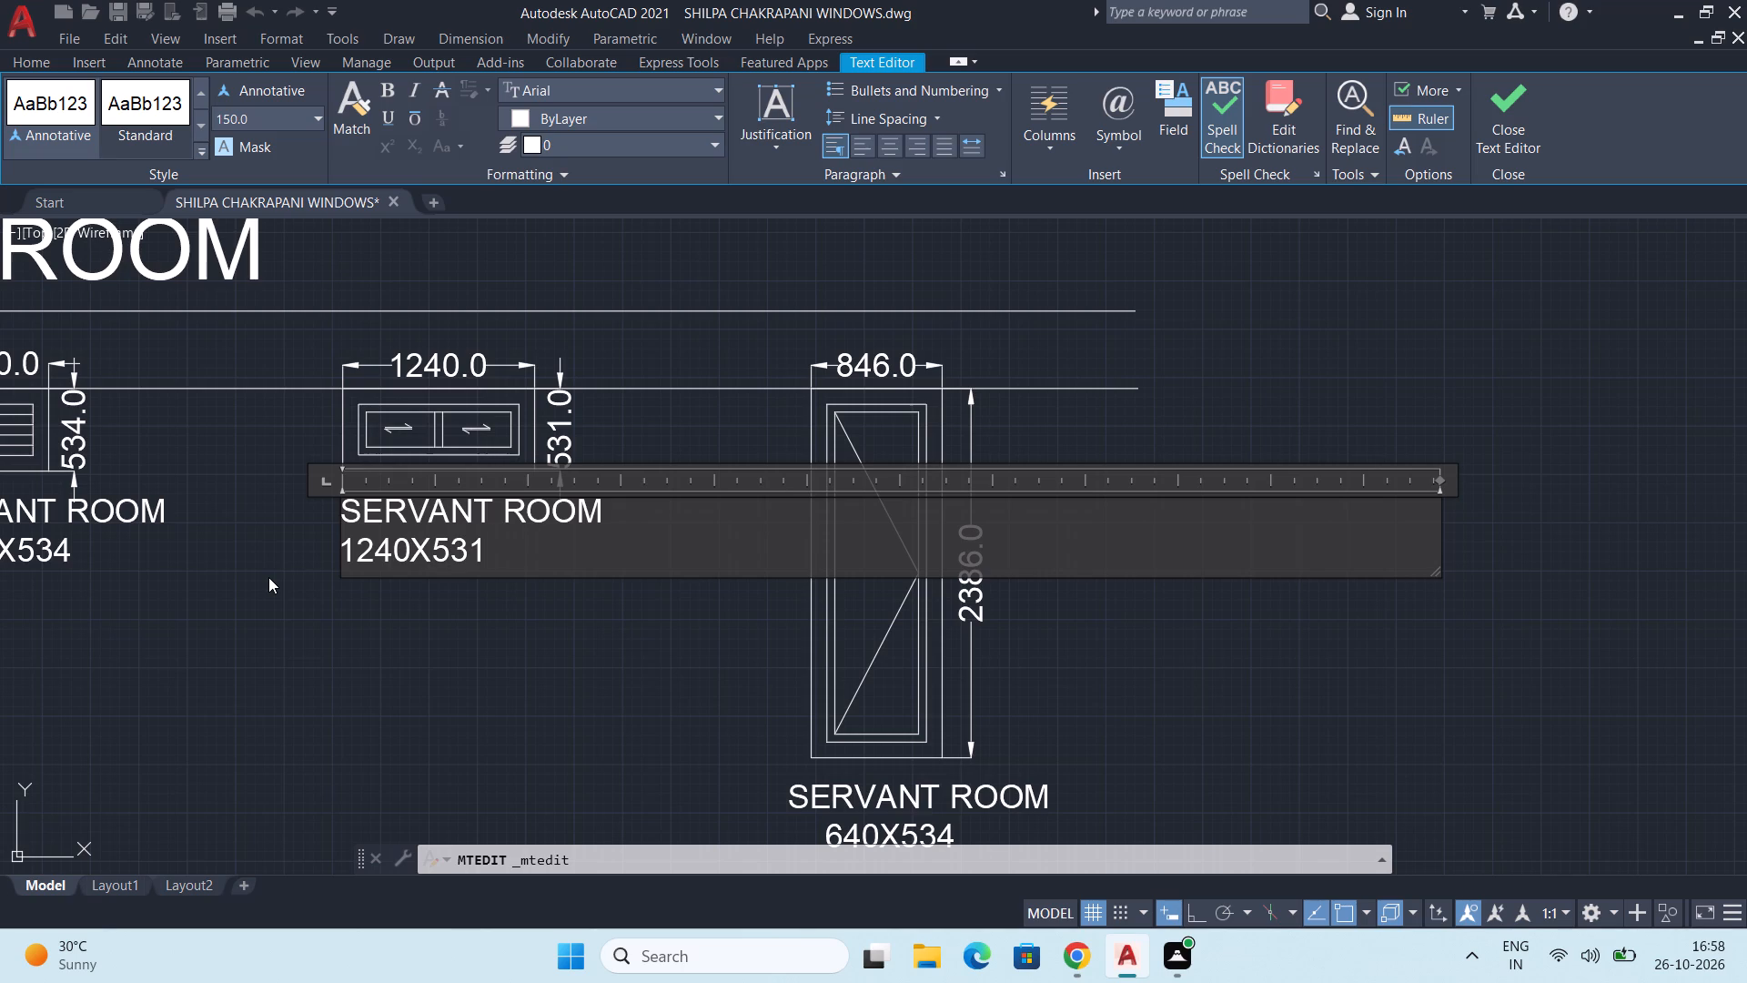
Indent the 1240X531 line by three spaces to centre it under SERVANT ROOM and finish the label.
left_click(341, 544)
key("space")
key("space")
key("space")
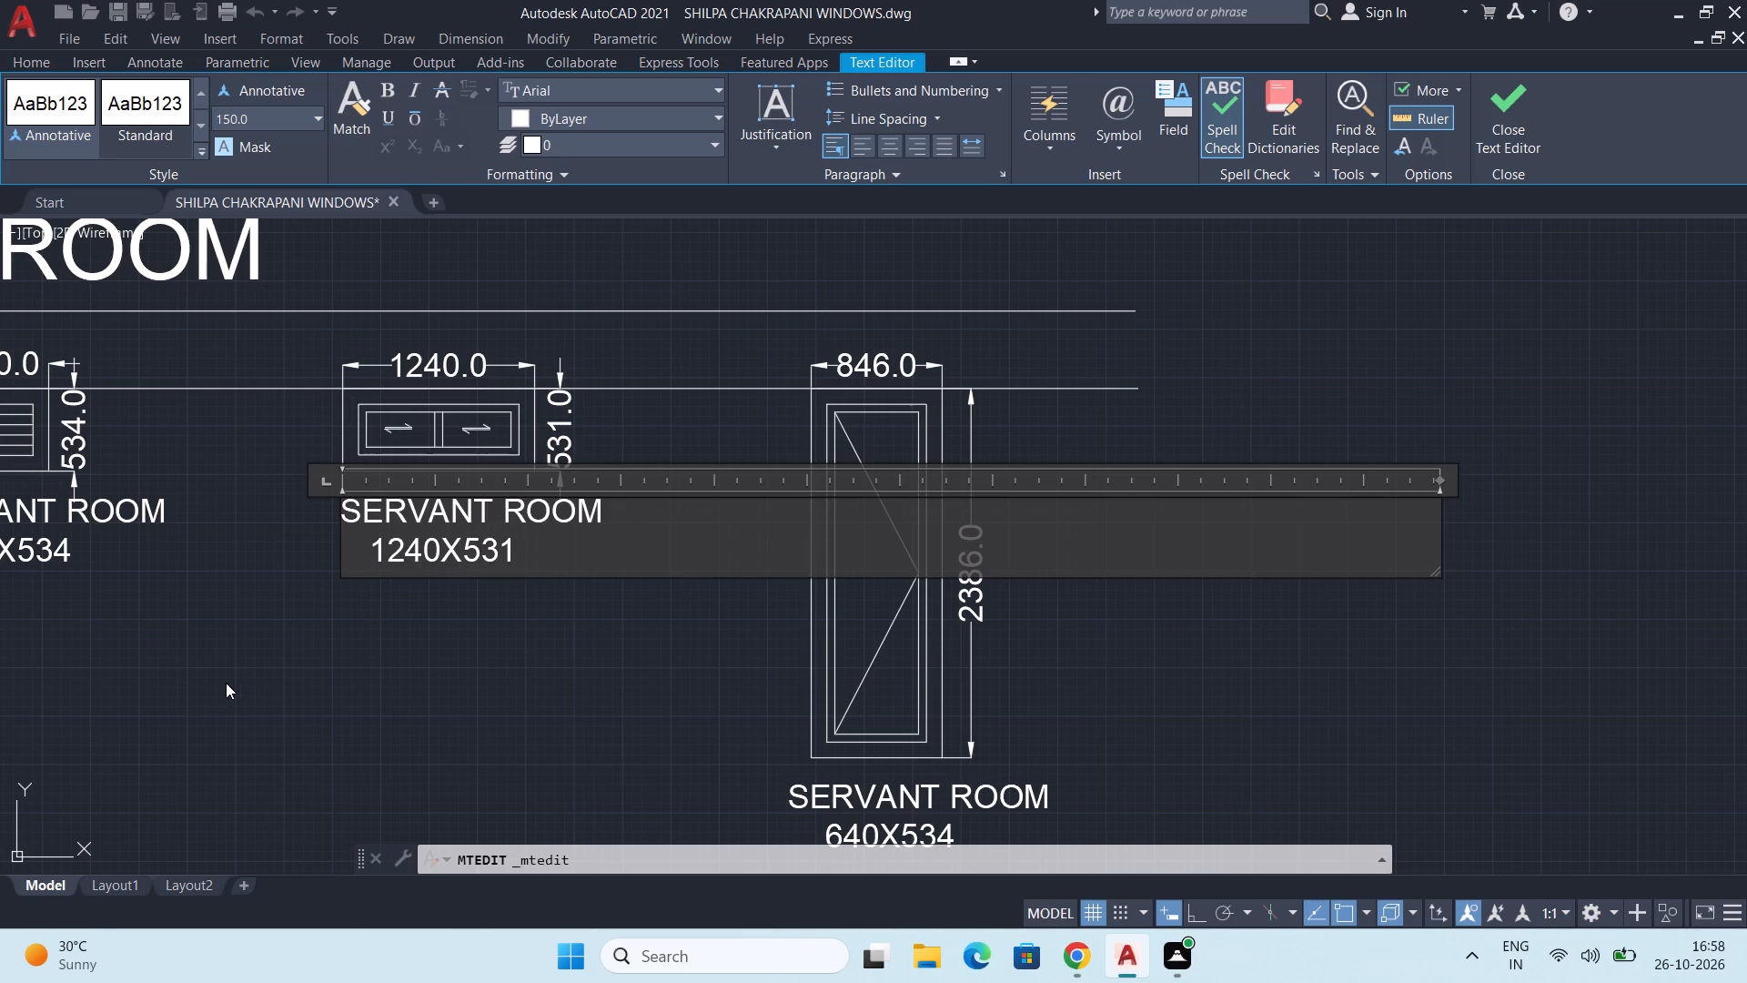
left_click(227, 682)
Replace the size line in the label below the 846-wide door with 846X2386.
scroll(585, 668, "down", 1)
middle_click_drag(584, 670, 393, 611)
scroll(504, 704, "up", 1)
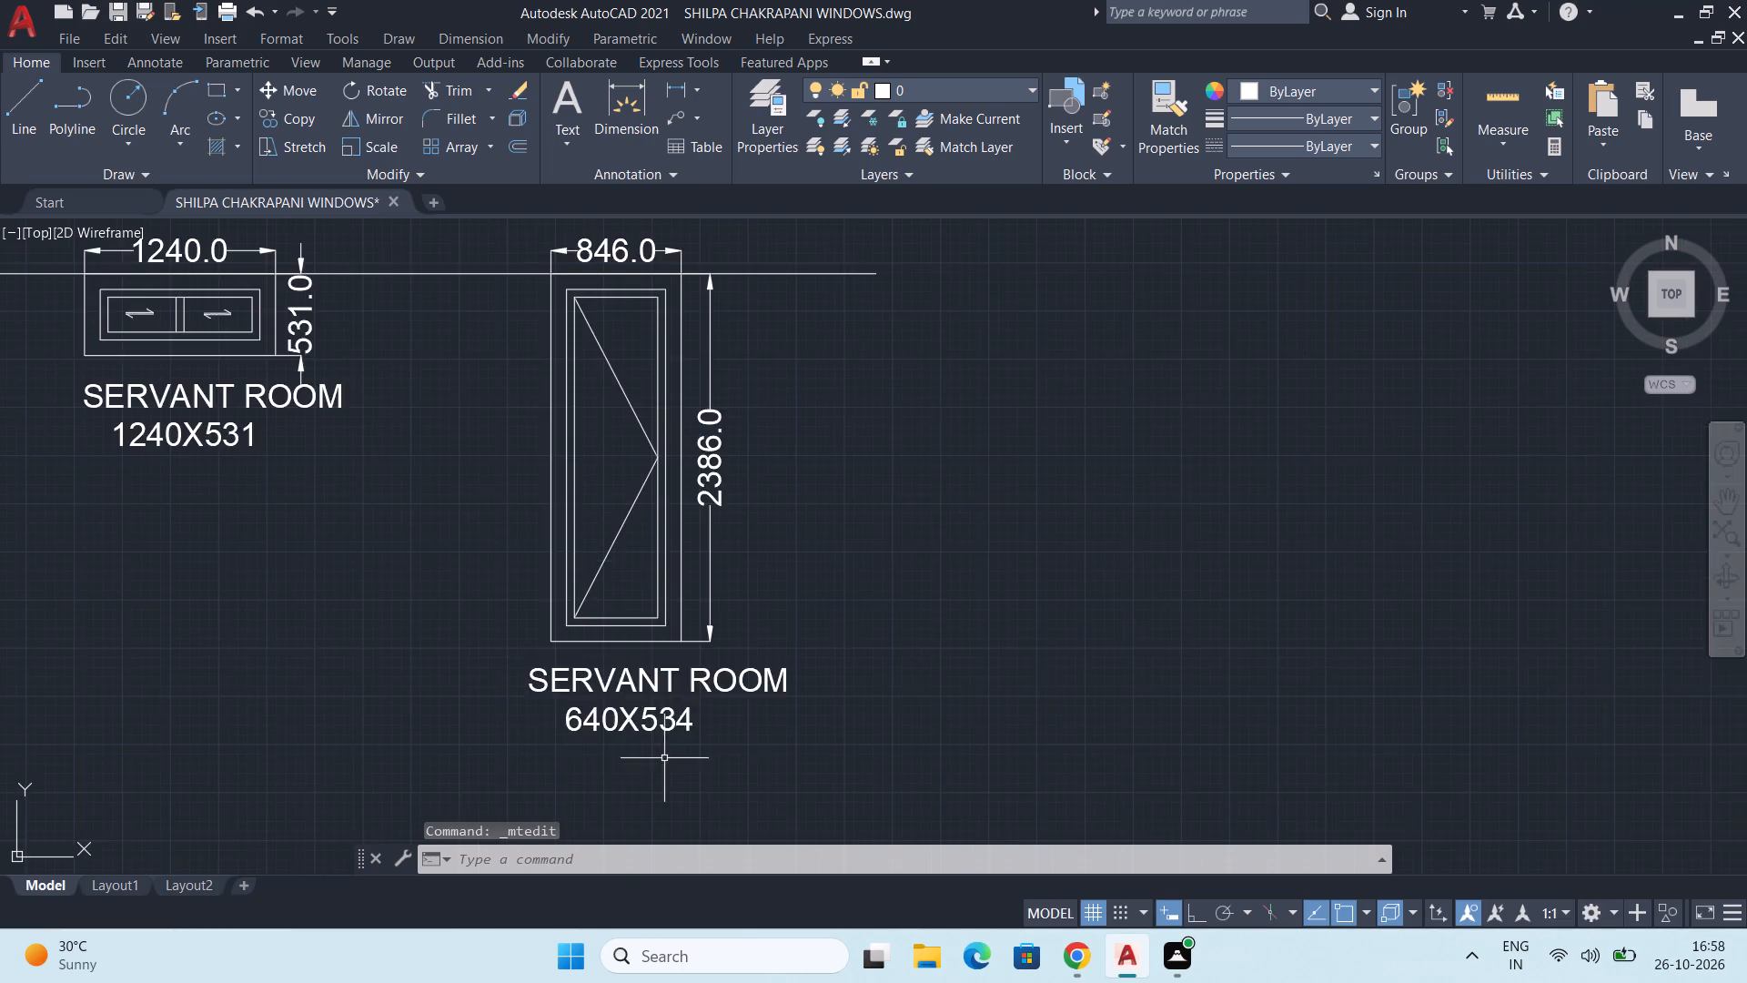
middle_click_drag(653, 748, 495, 687)
double_click(506, 664)
left_click_drag(565, 665, 289, 654)
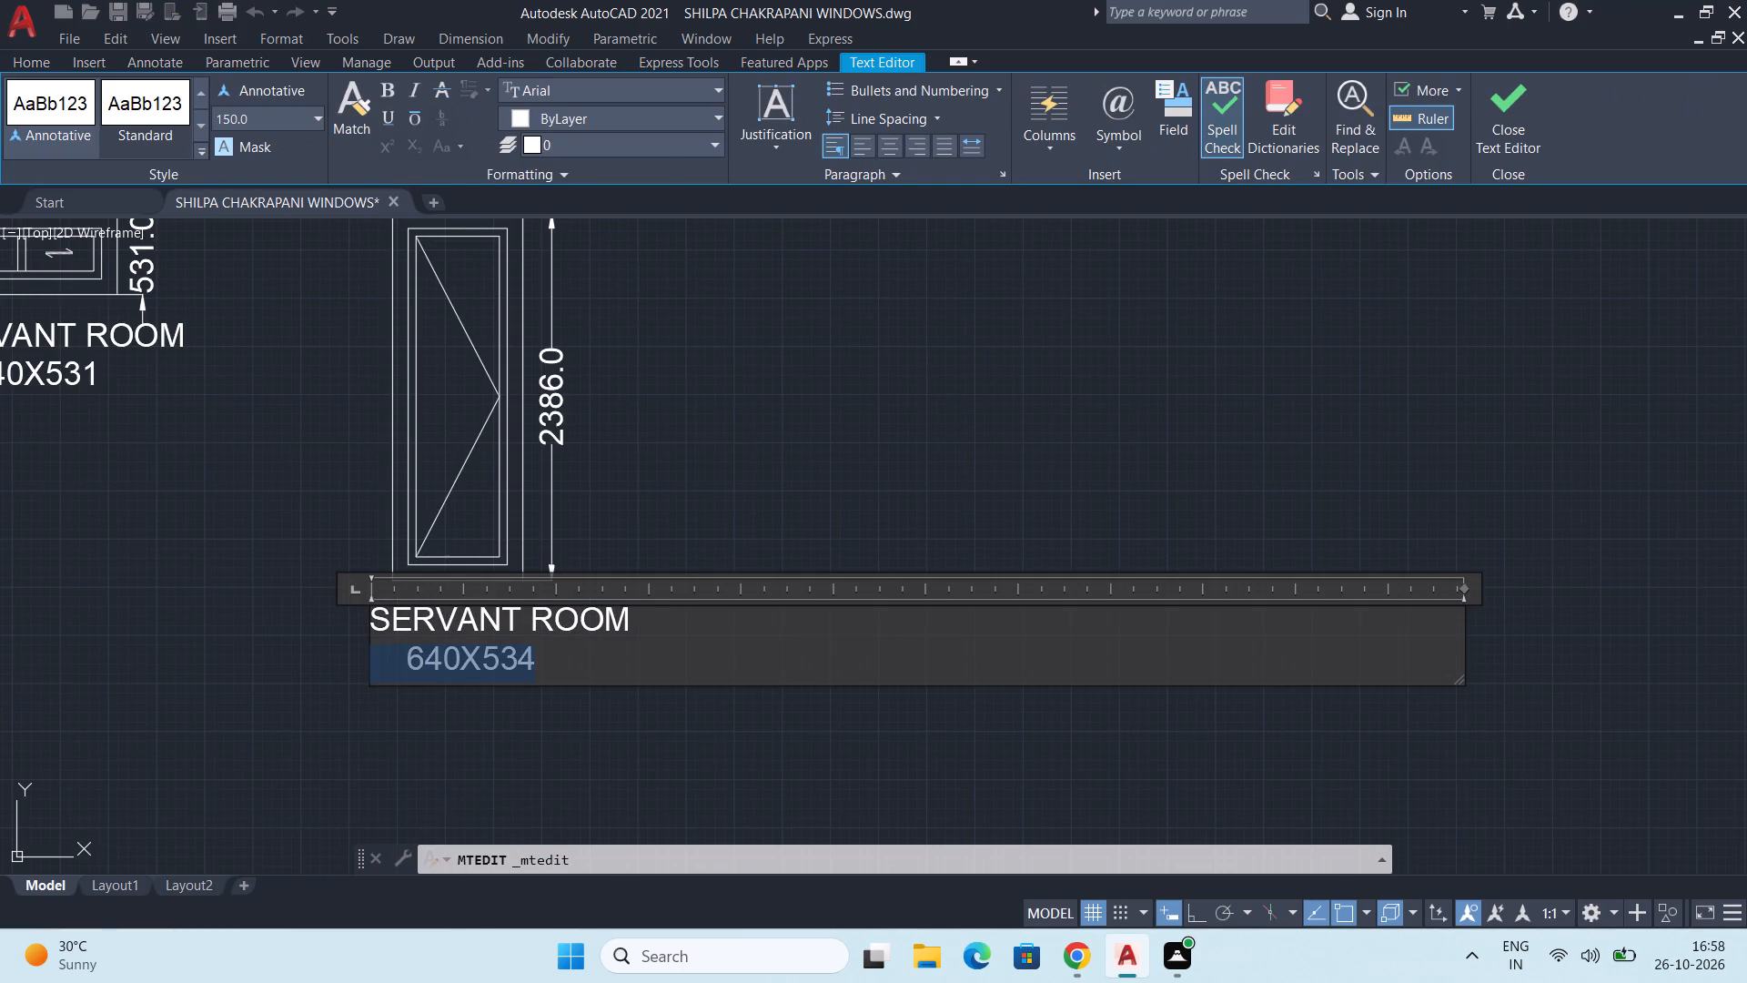
left_click_drag(289, 654, 288, 654)
middle_click_drag(293, 654, 298, 719)
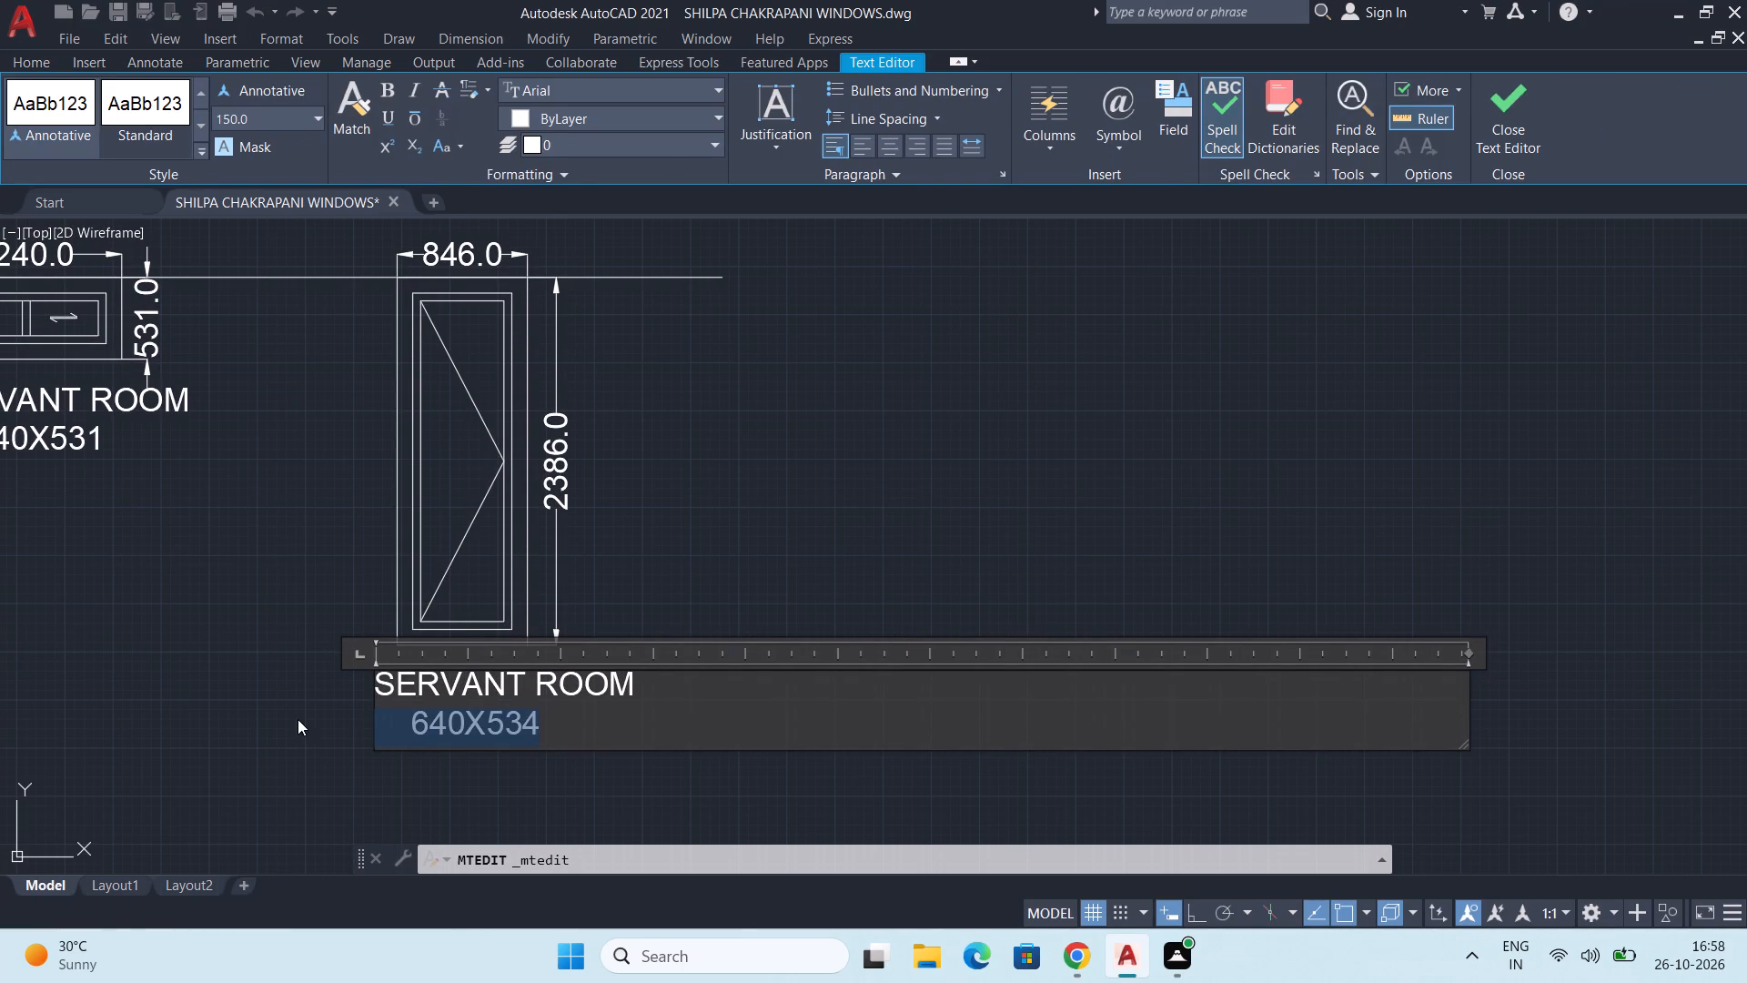
type("846")
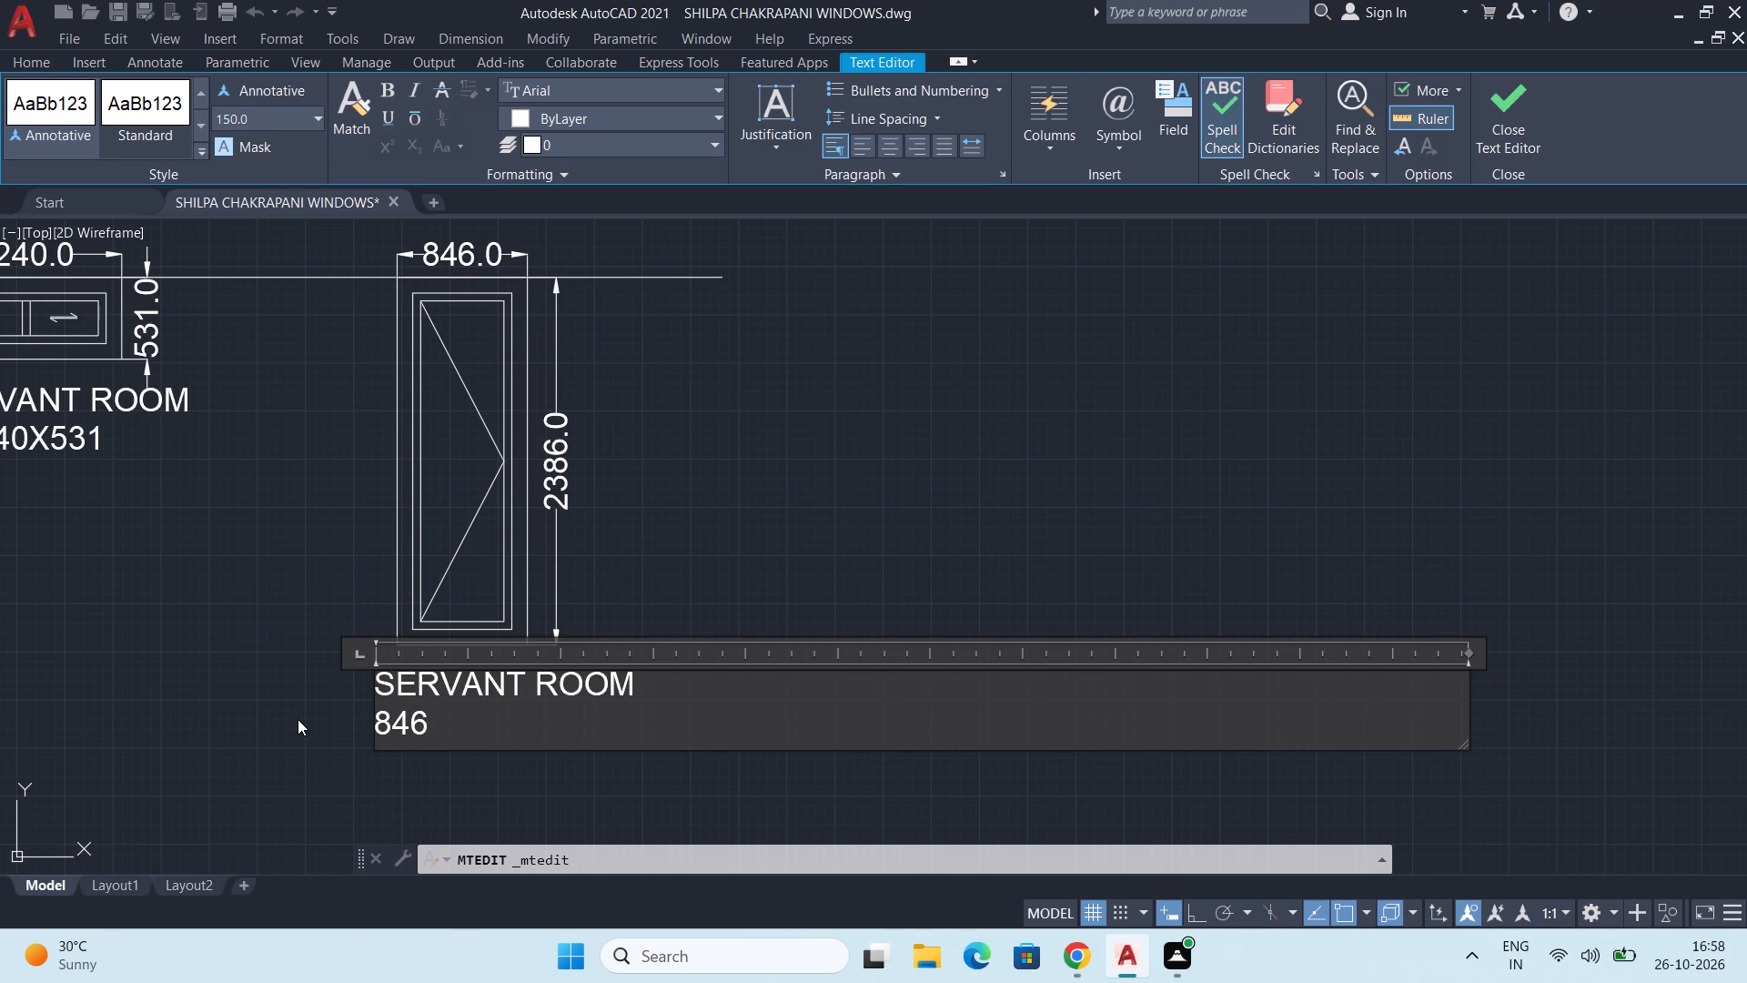
key("x")
type("2386")
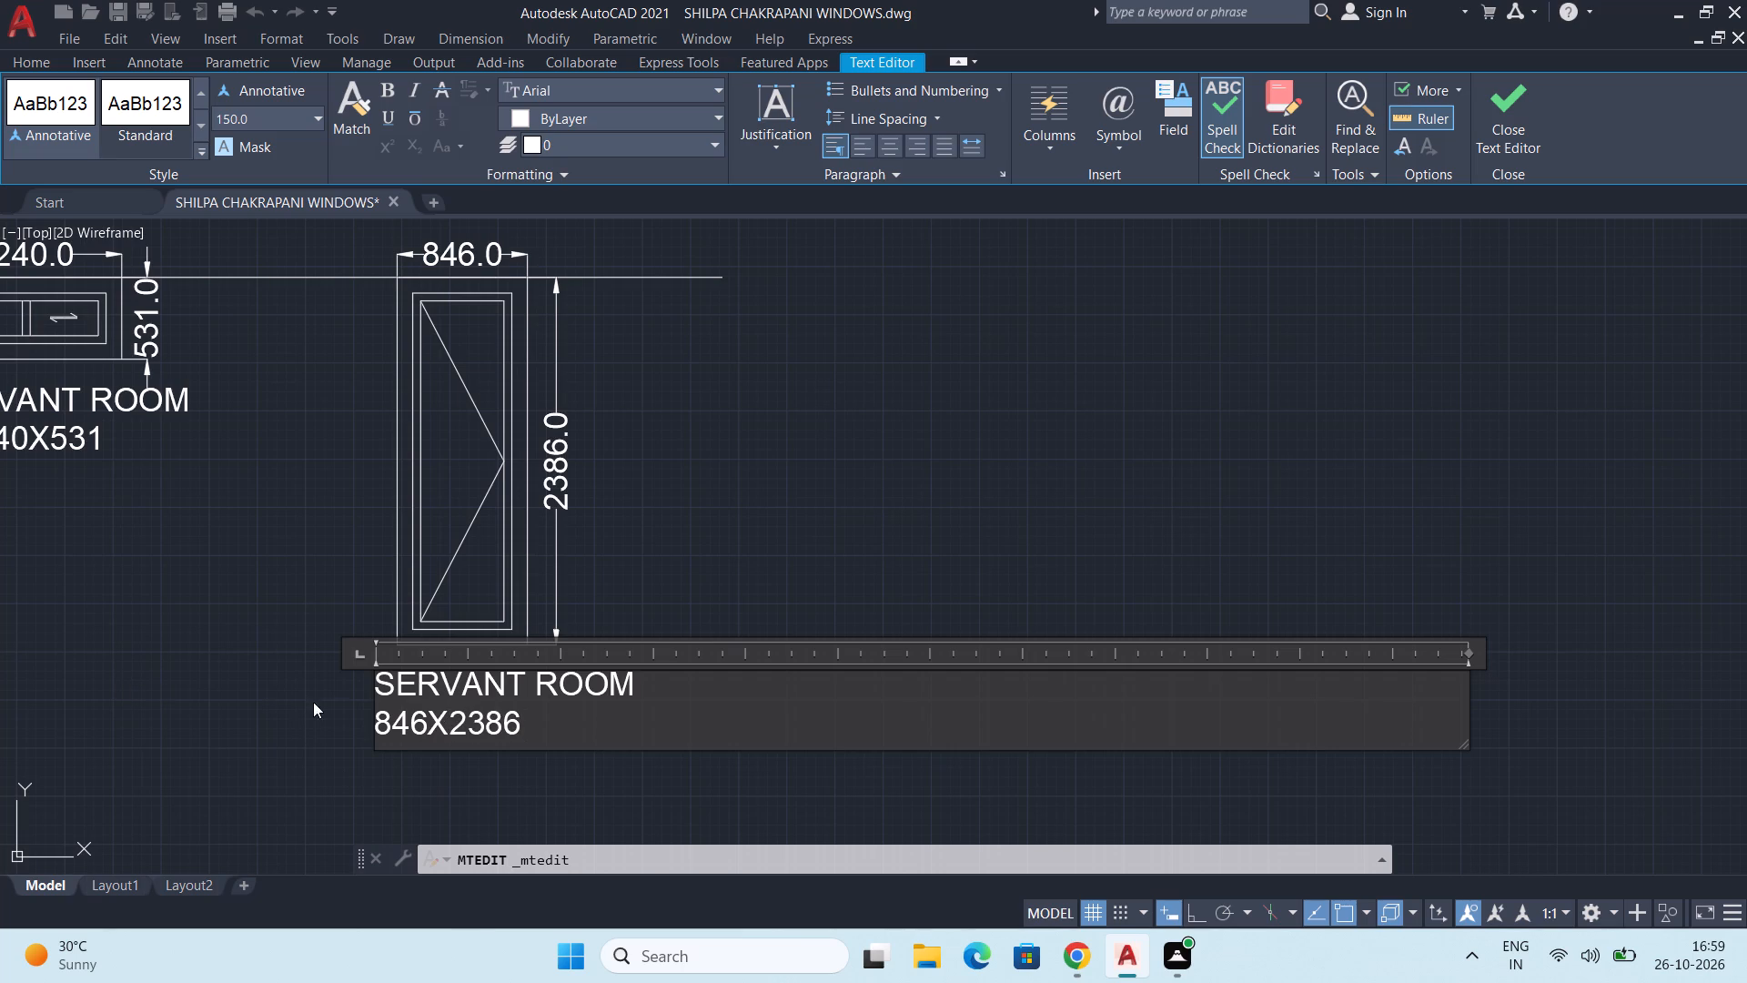
Append (D) to the SERVANT ROOM line of the 846-wide door's label and finish the edit.
left_click(646, 685)
key("shift+parenleft")
key("d")
key("shift+parenright")
left_click(279, 734)
Indent the 846X2386 line of the door's label by three spaces and finish the edit.
double_click(407, 727)
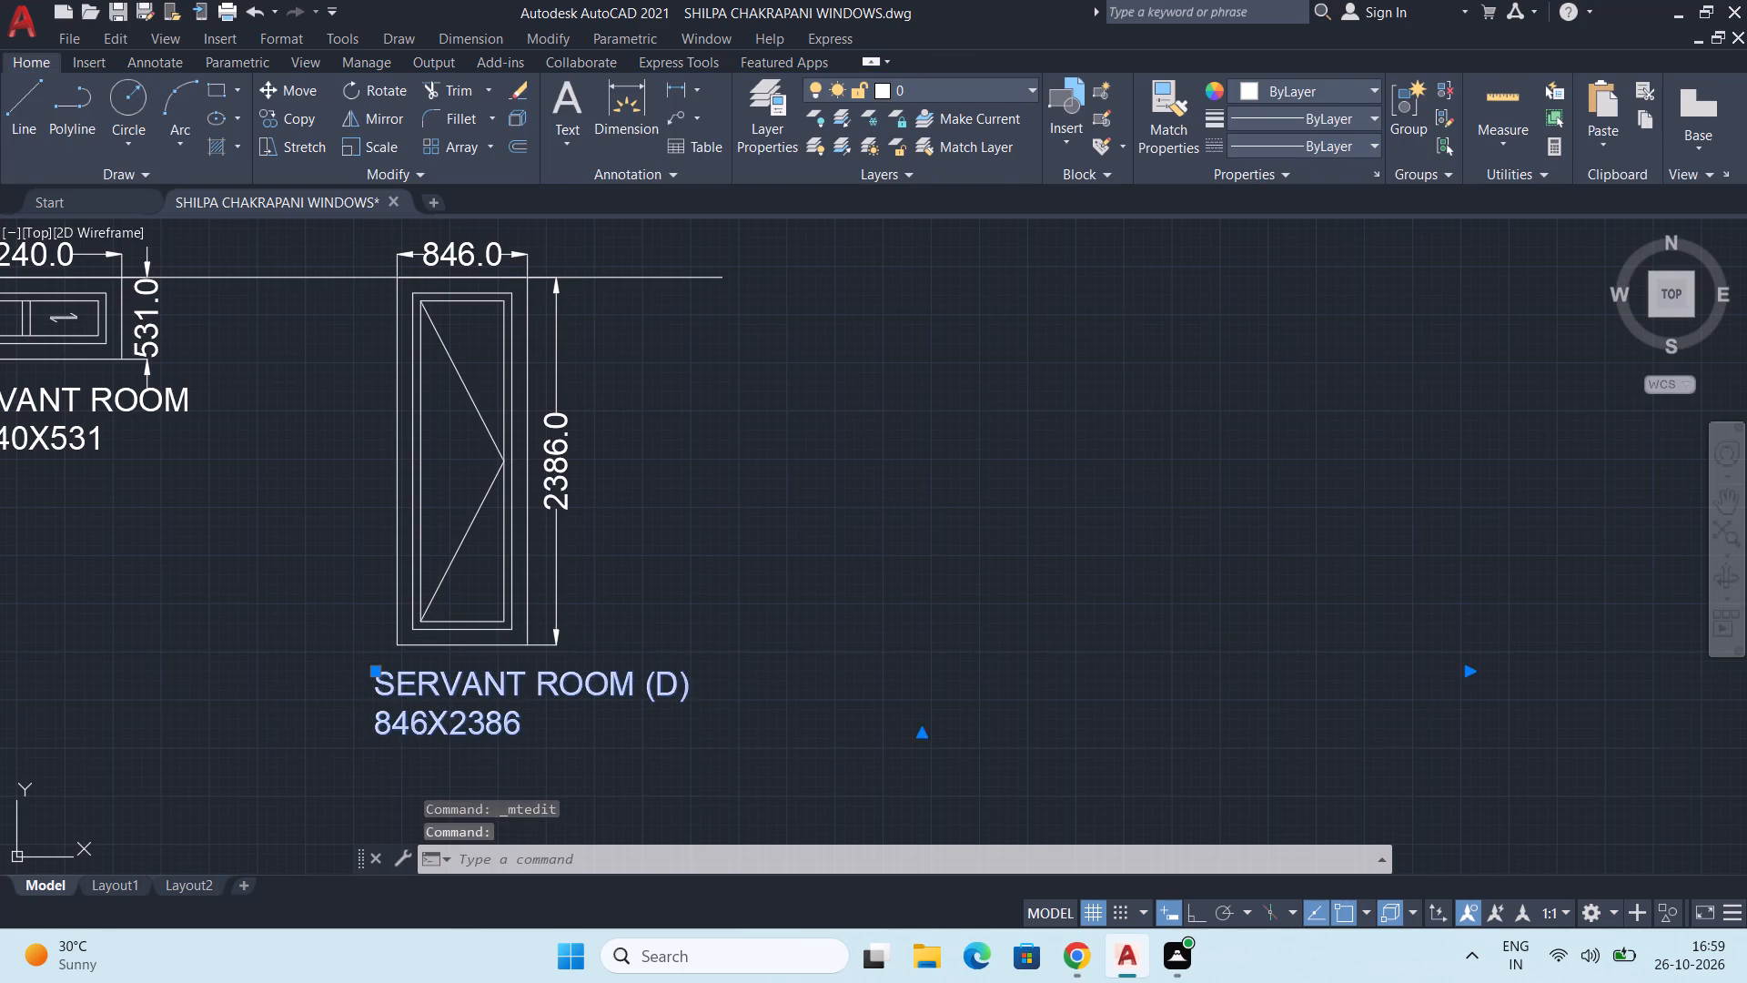
left_click(375, 720)
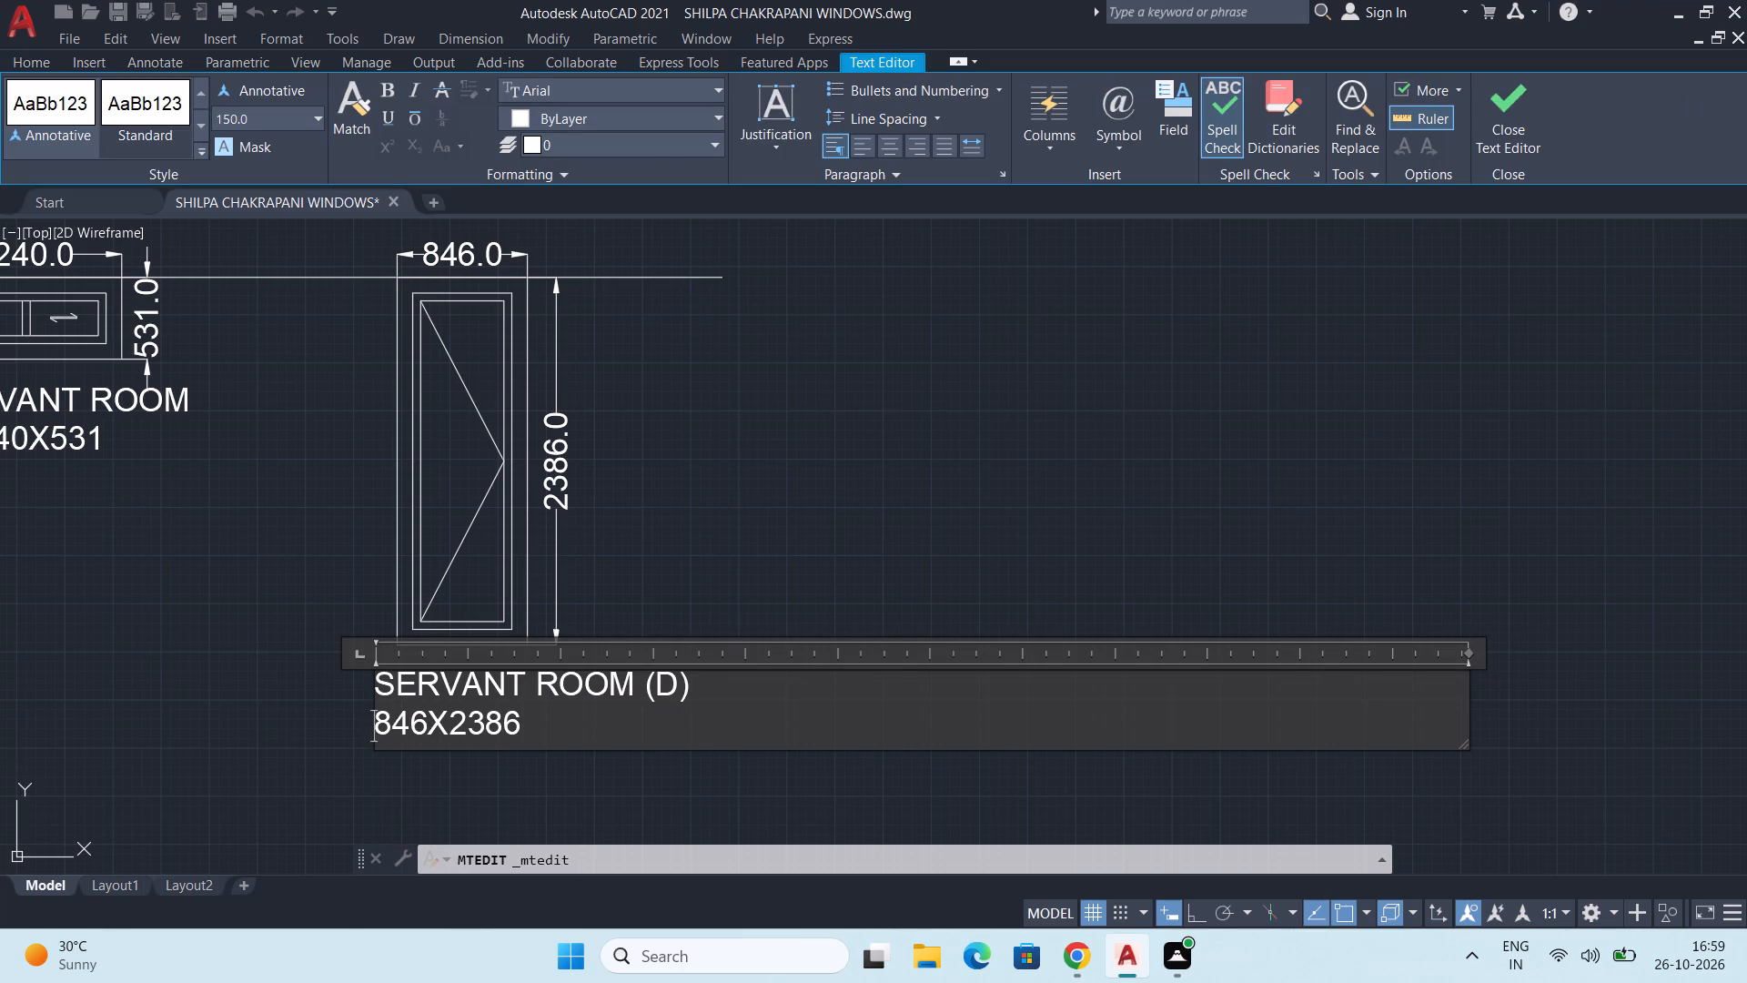
key("space")
key("space")
key("space")
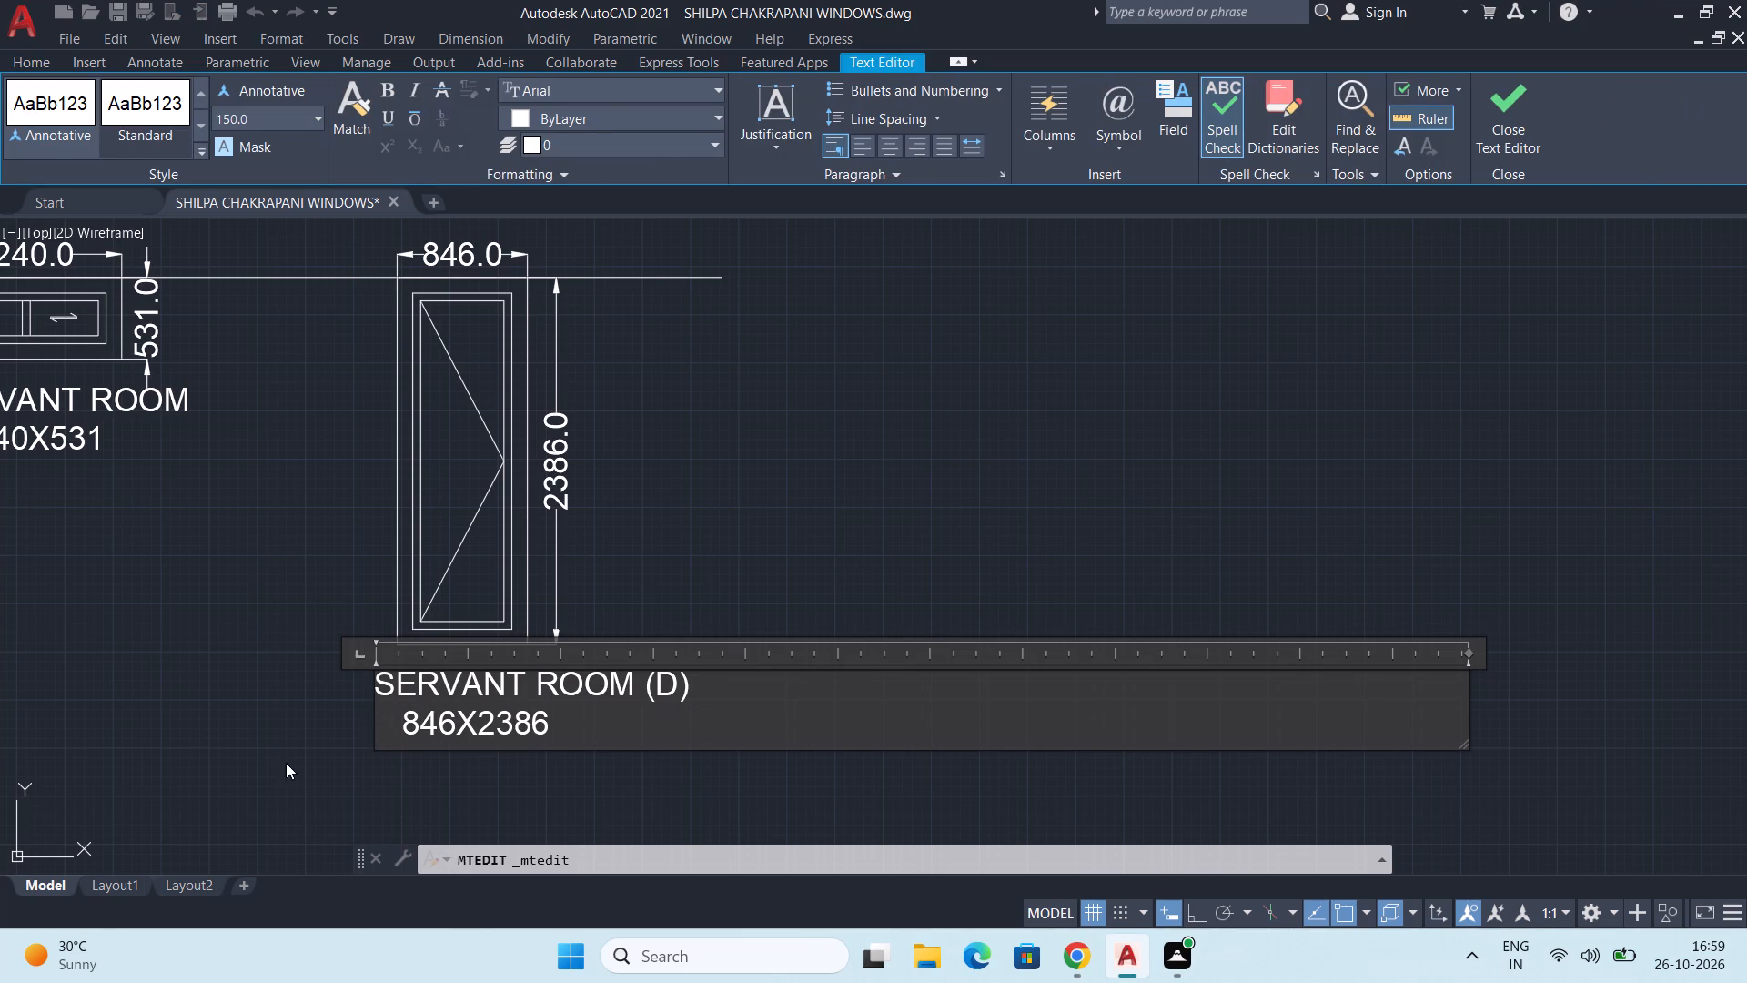
left_click(286, 763)
Copy the SERVANT ROOM 942X1223 label down to below the 542-wide window in the HOUSE row.
scroll(333, 654, "down", 2)
middle_click_drag(342, 747, 591, 349)
scroll(480, 410, "down", 1)
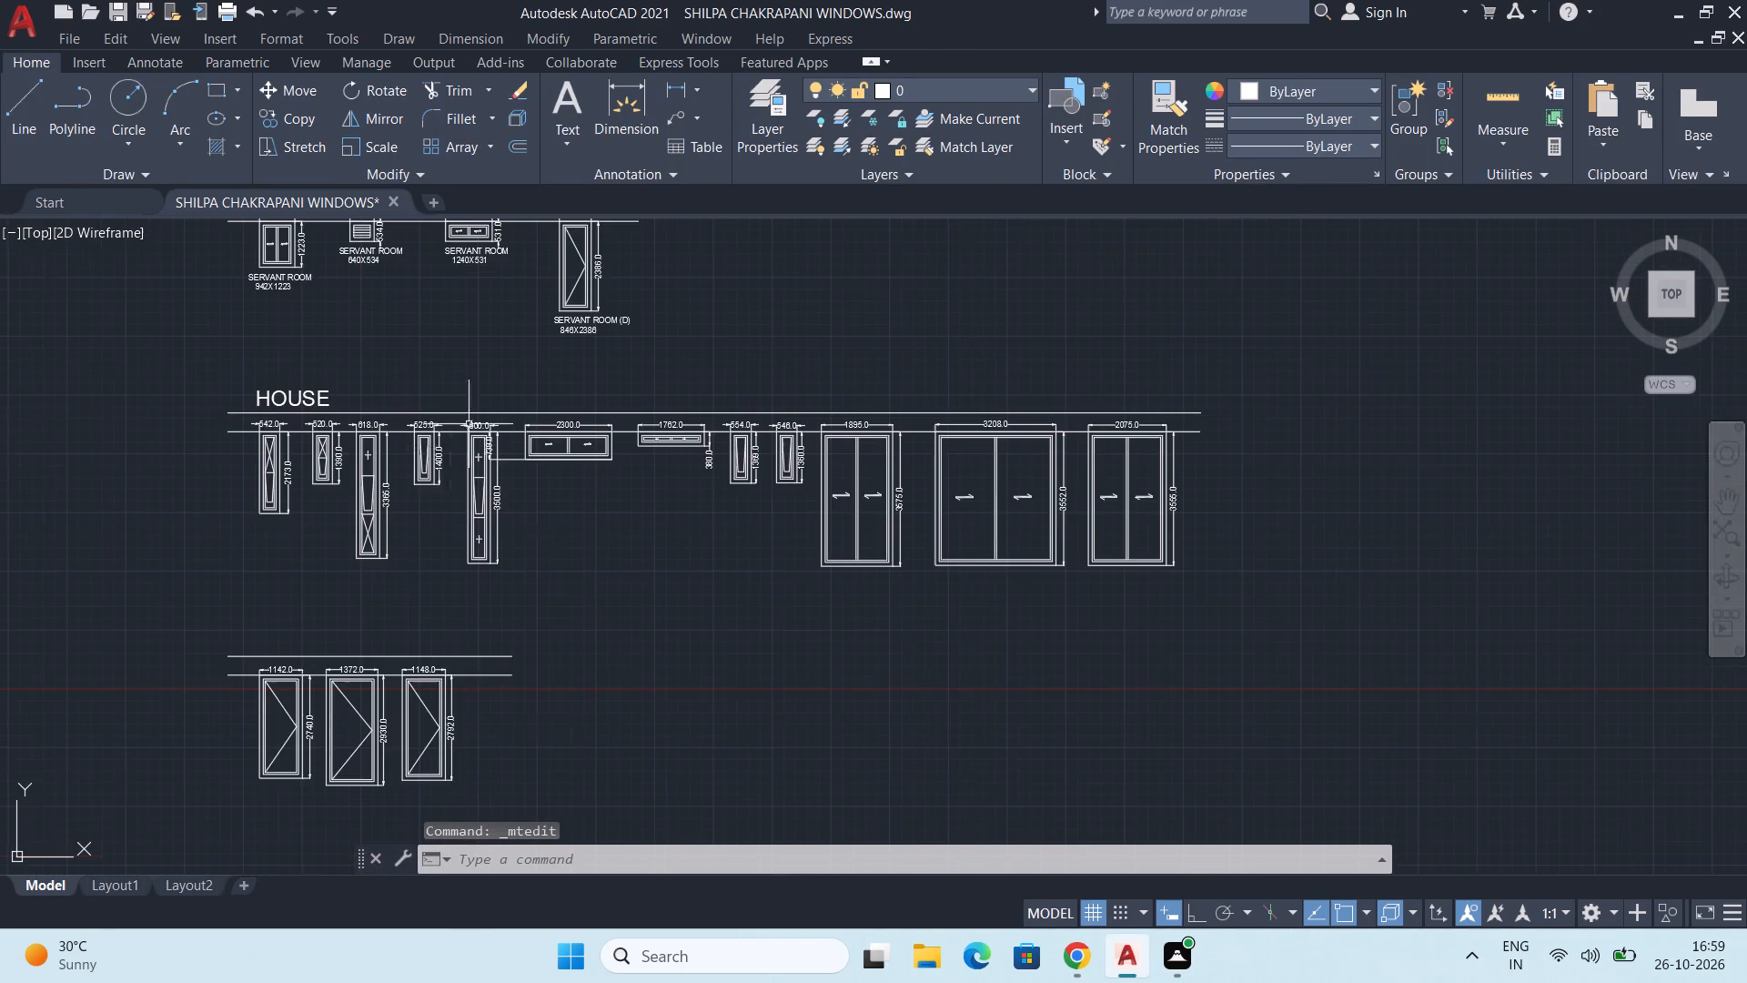
middle_click_drag(443, 450, 456, 506)
scroll(330, 346, "up", 1)
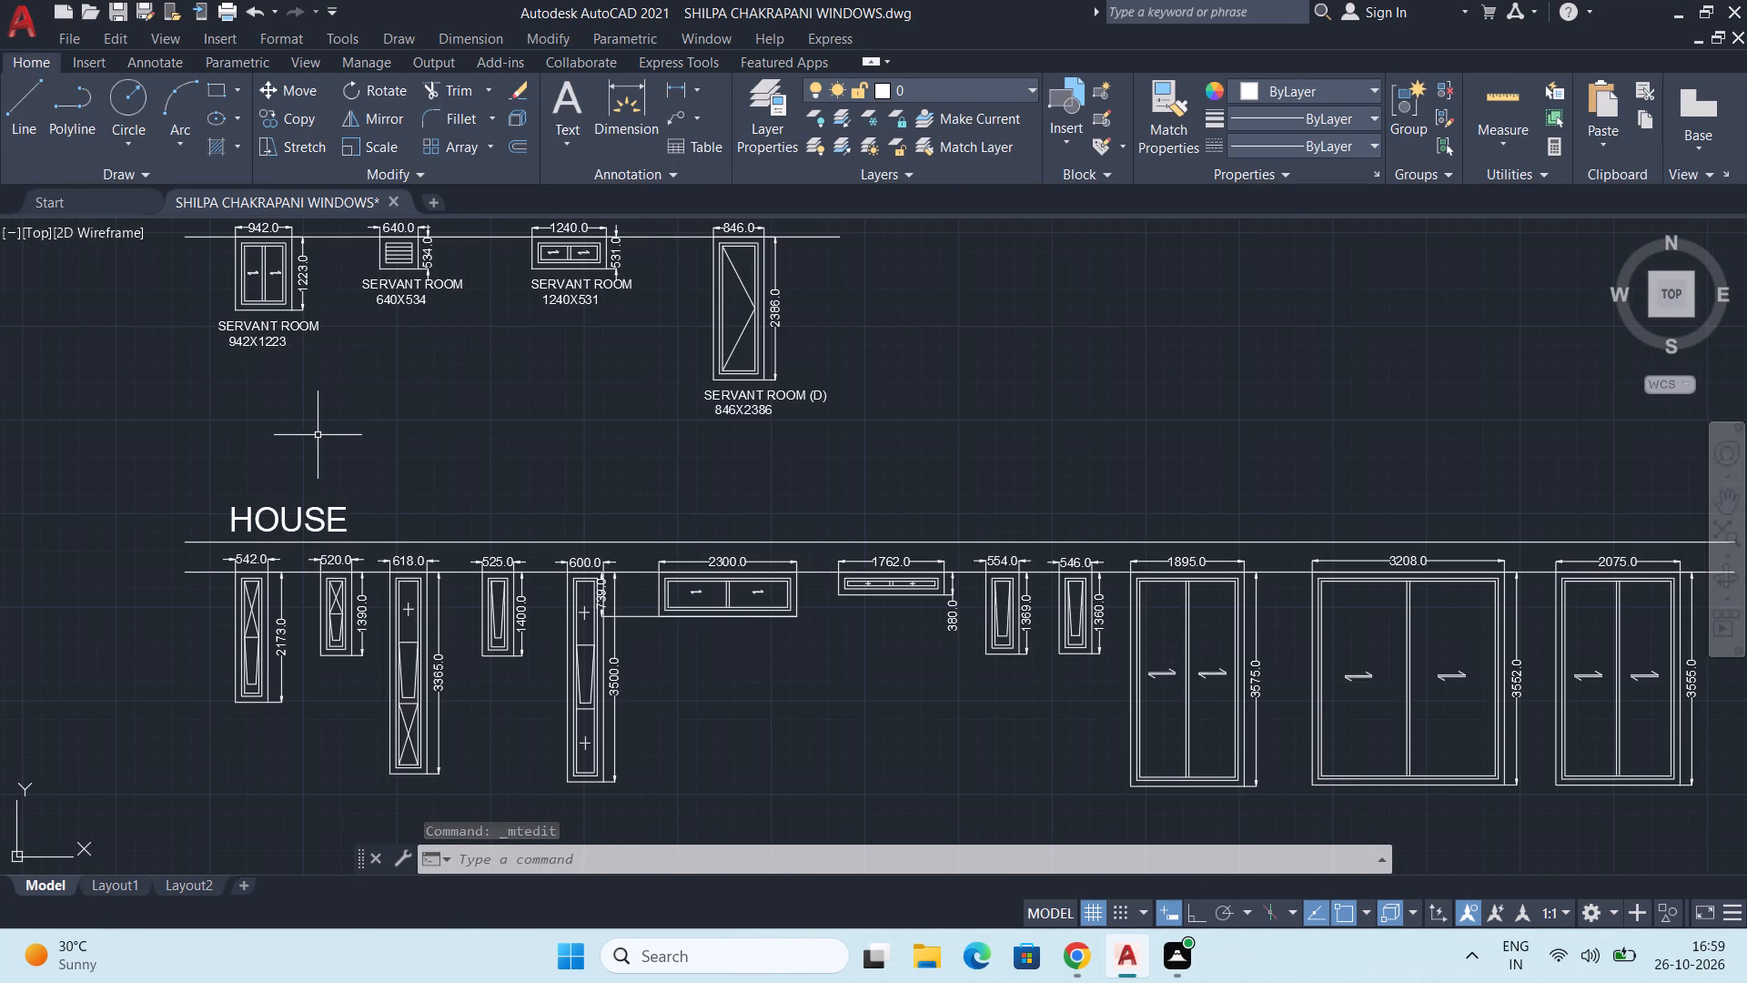
middle_click_drag(262, 459, 209, 433)
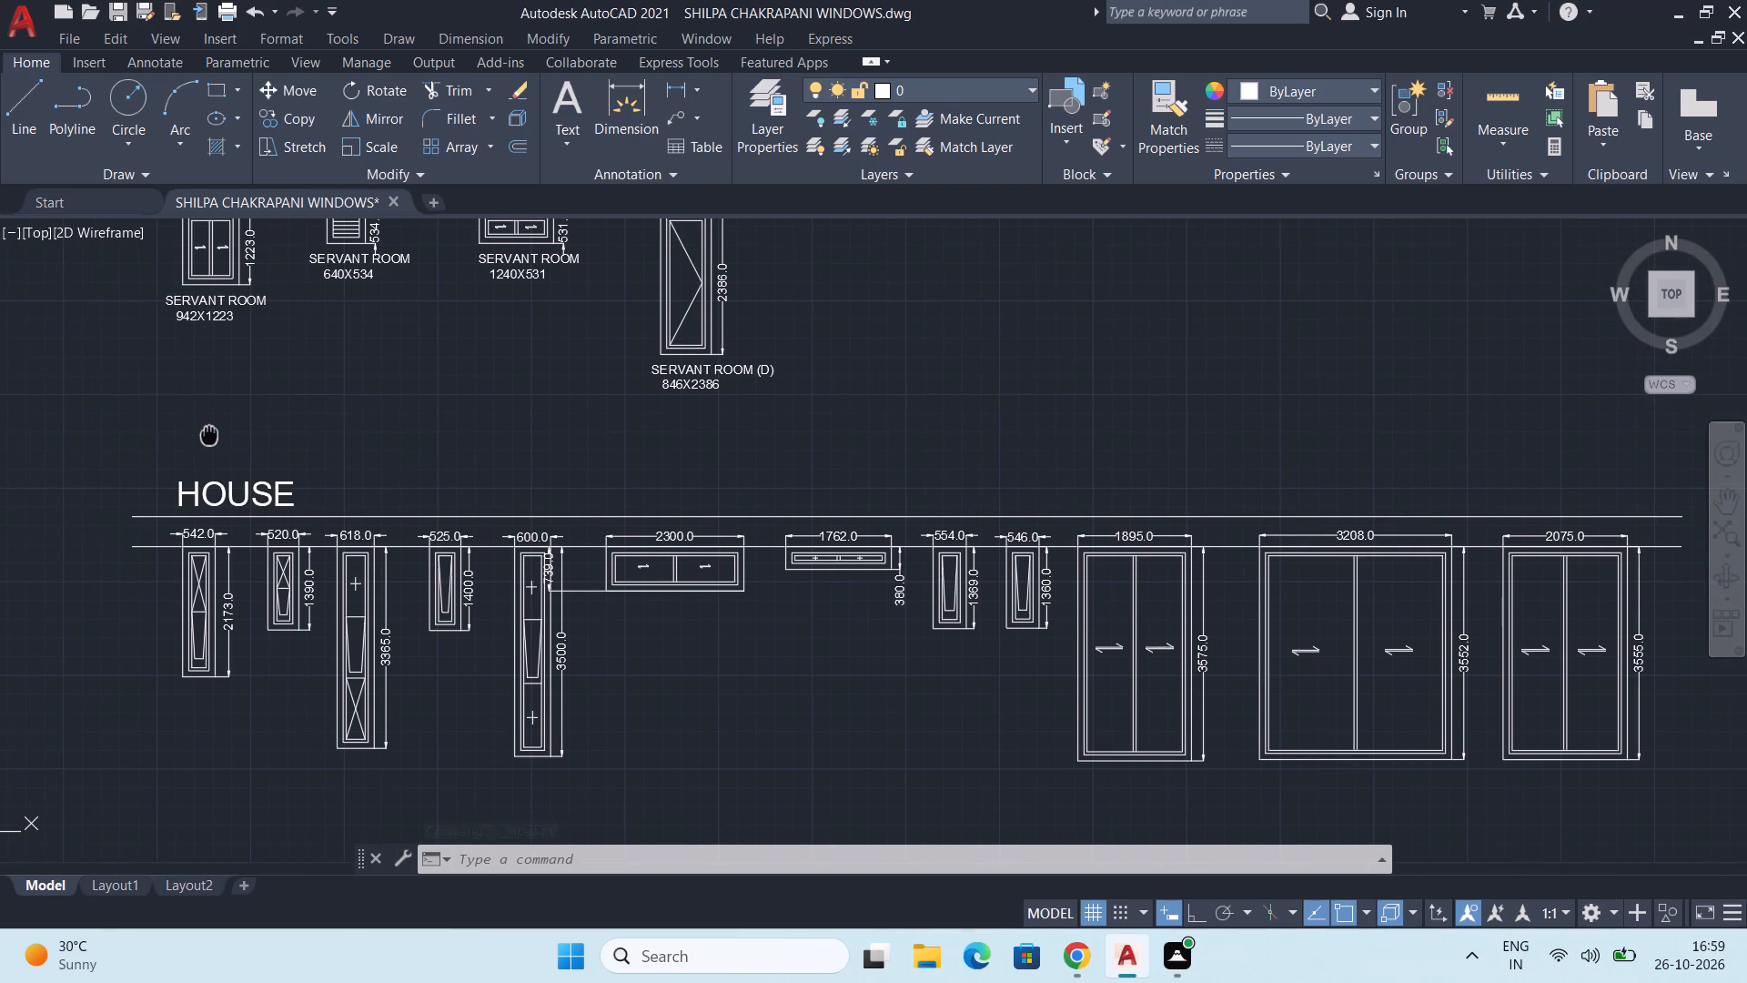
middle_click_drag(209, 433, 220, 442)
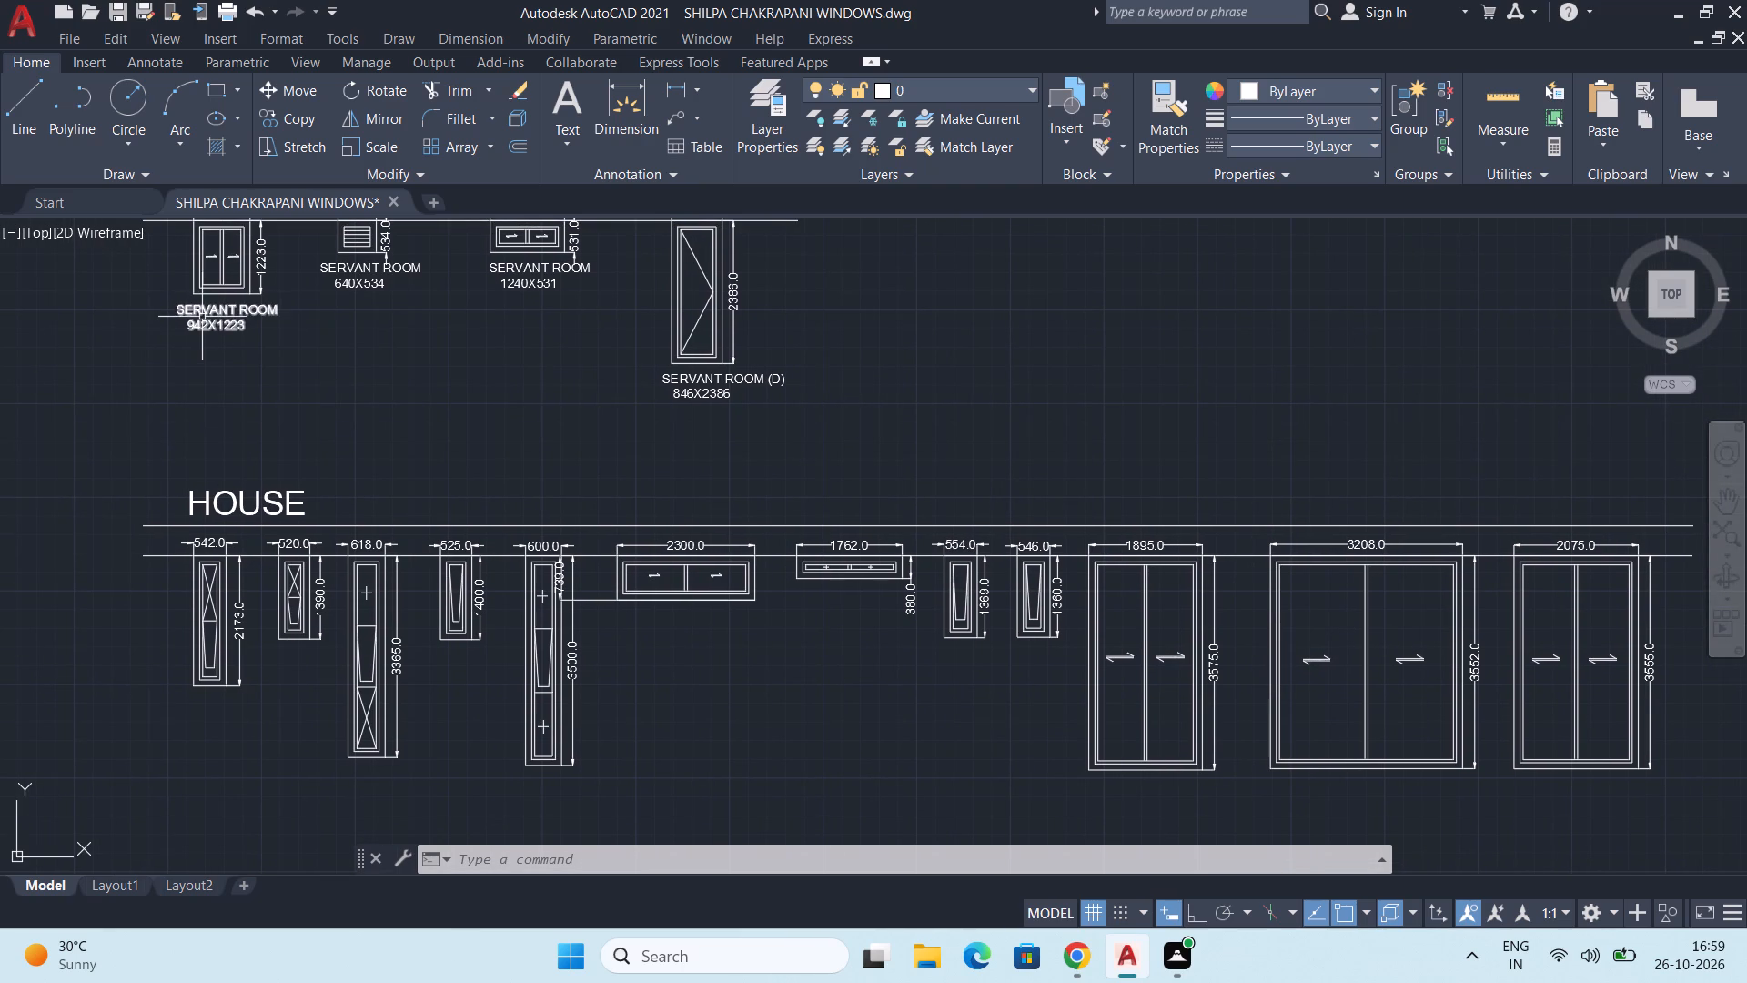
left_click(202, 317)
key("c")
key("o")
key("Return")
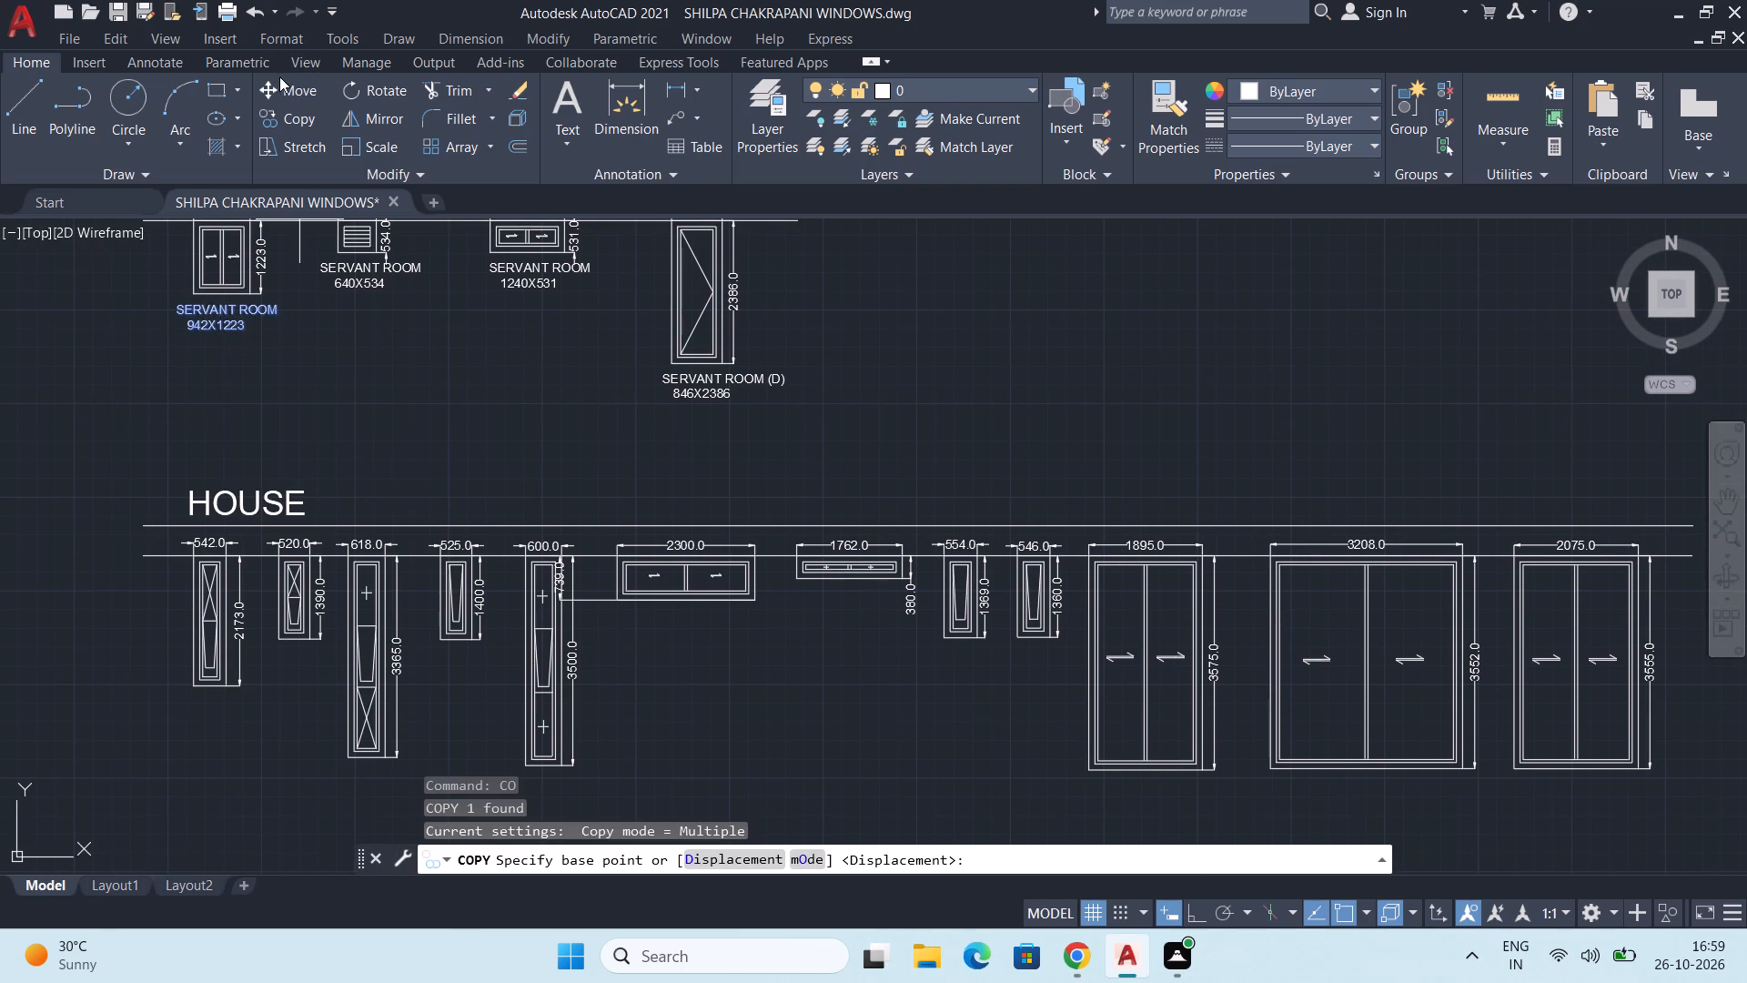
left_click_drag(217, 309, 216, 319)
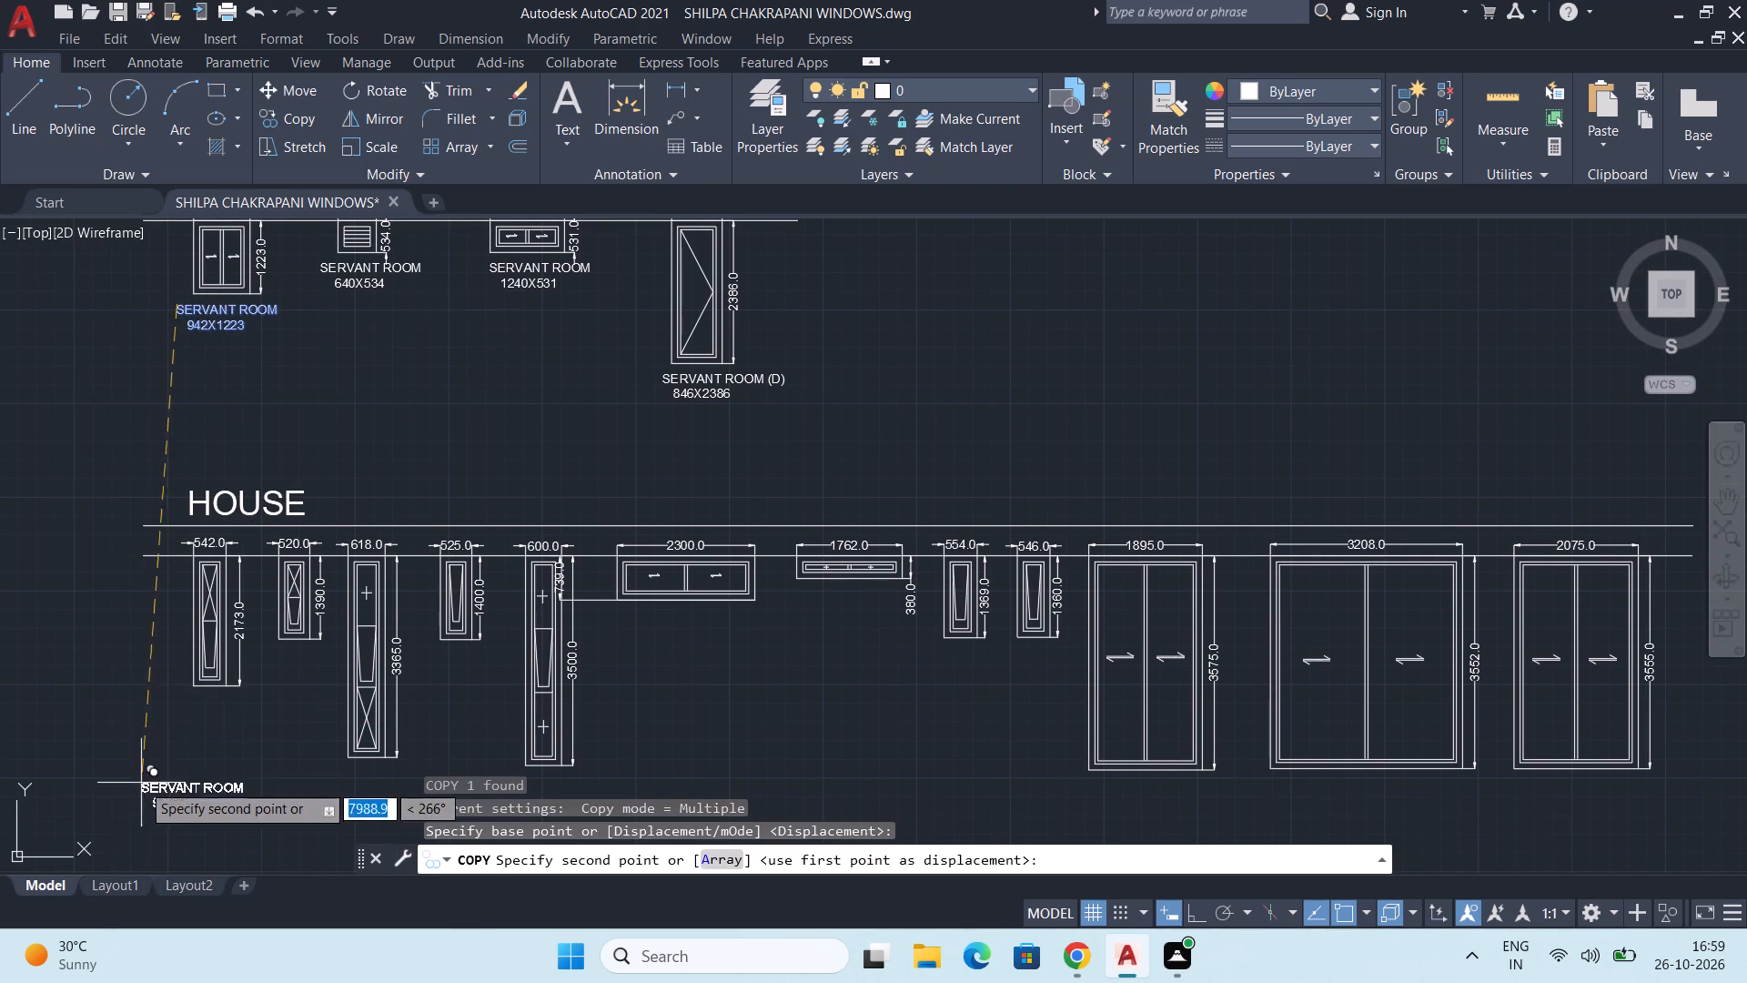
middle_click_drag(141, 783, 205, 693)
scroll(230, 659, "up", 3)
middle_click_drag(261, 602, 153, 717)
scroll(164, 675, "down", 1)
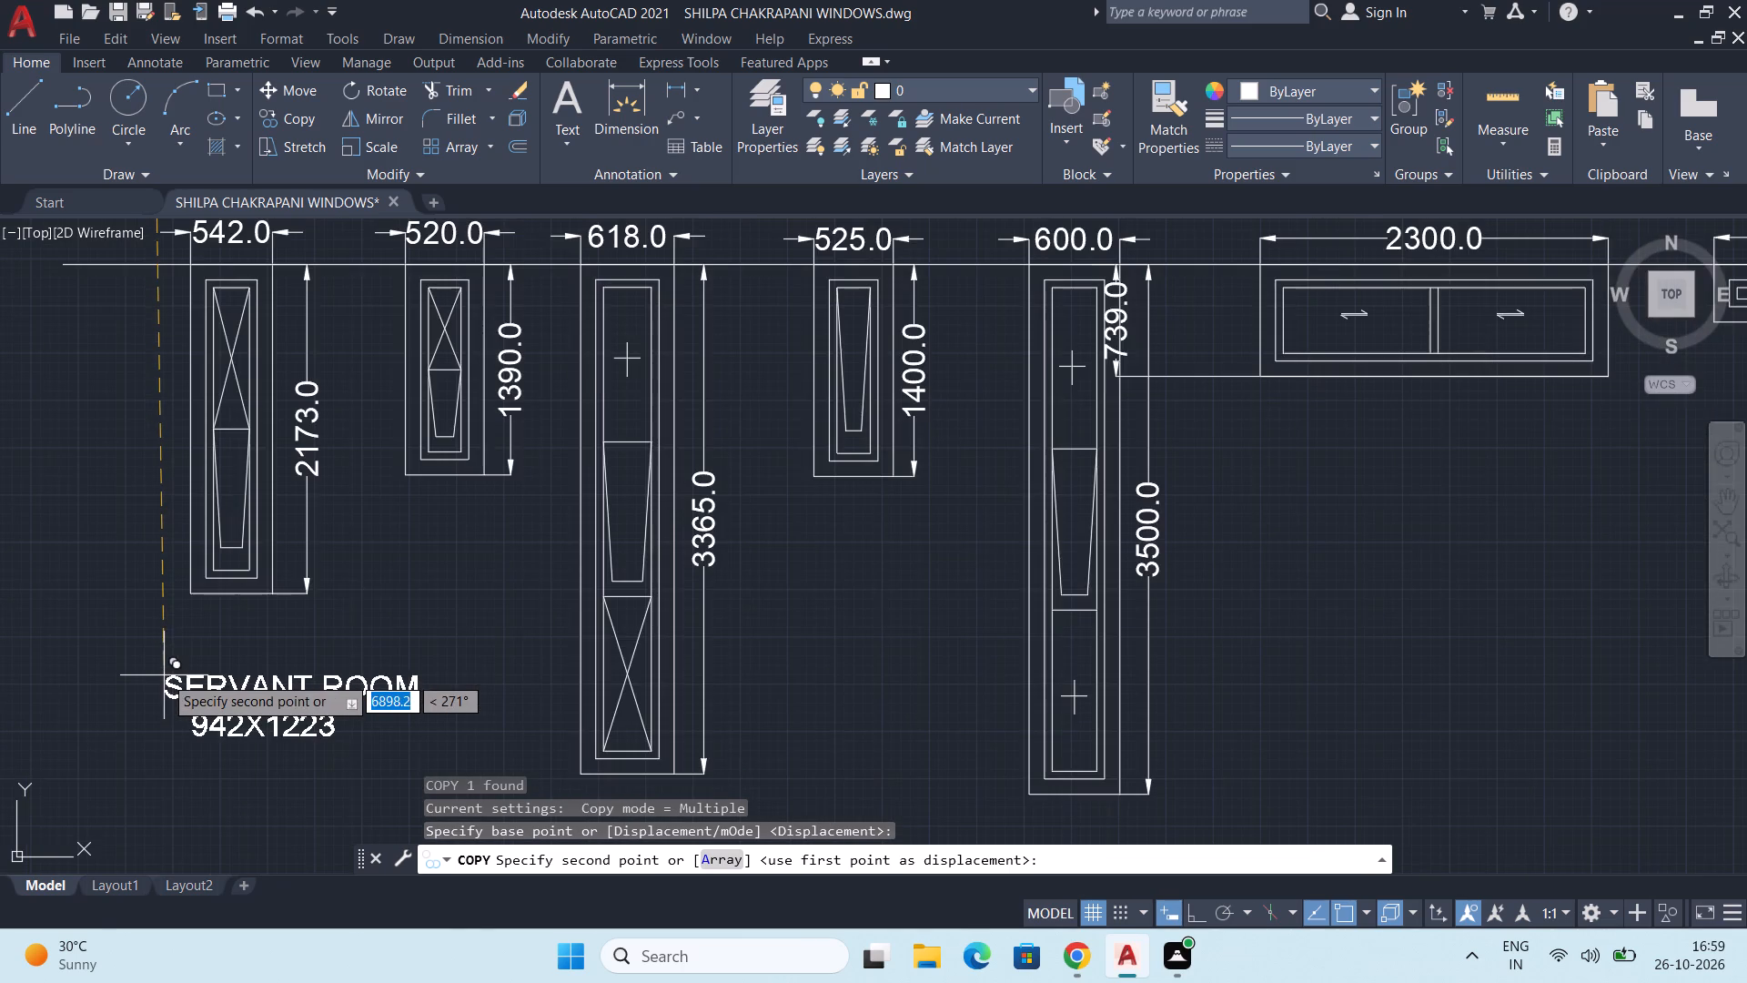
scroll(144, 675, "down", 1)
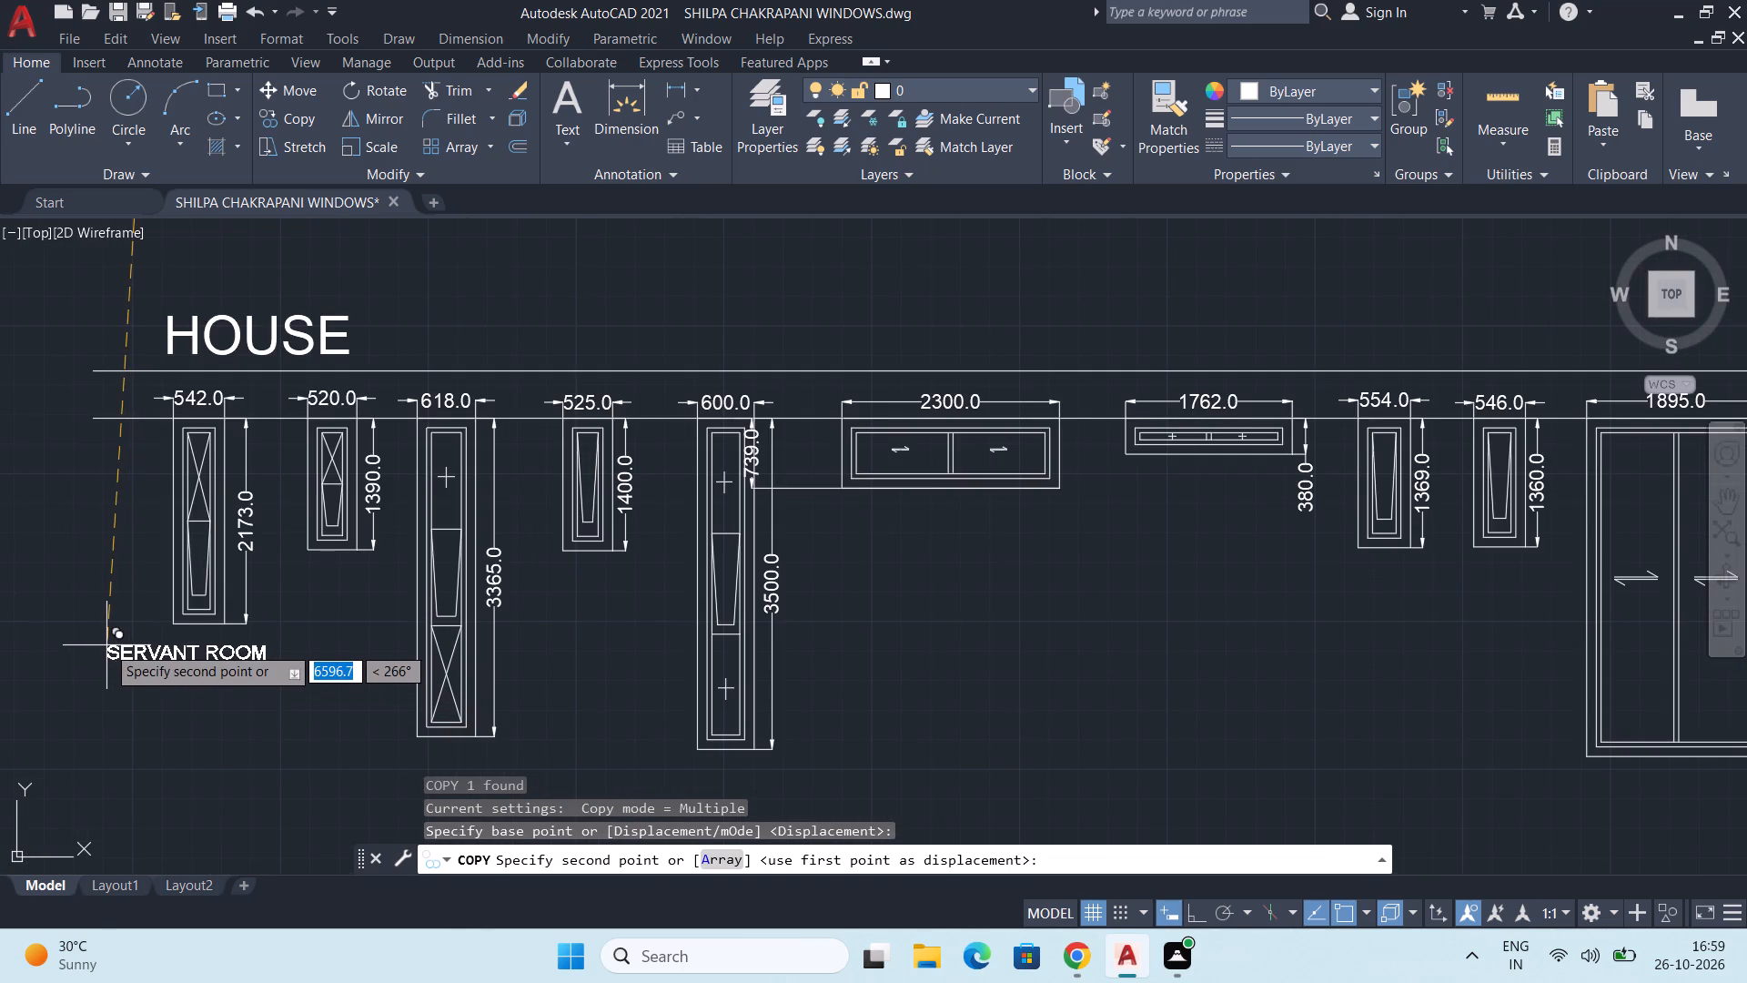
left_click(106, 645)
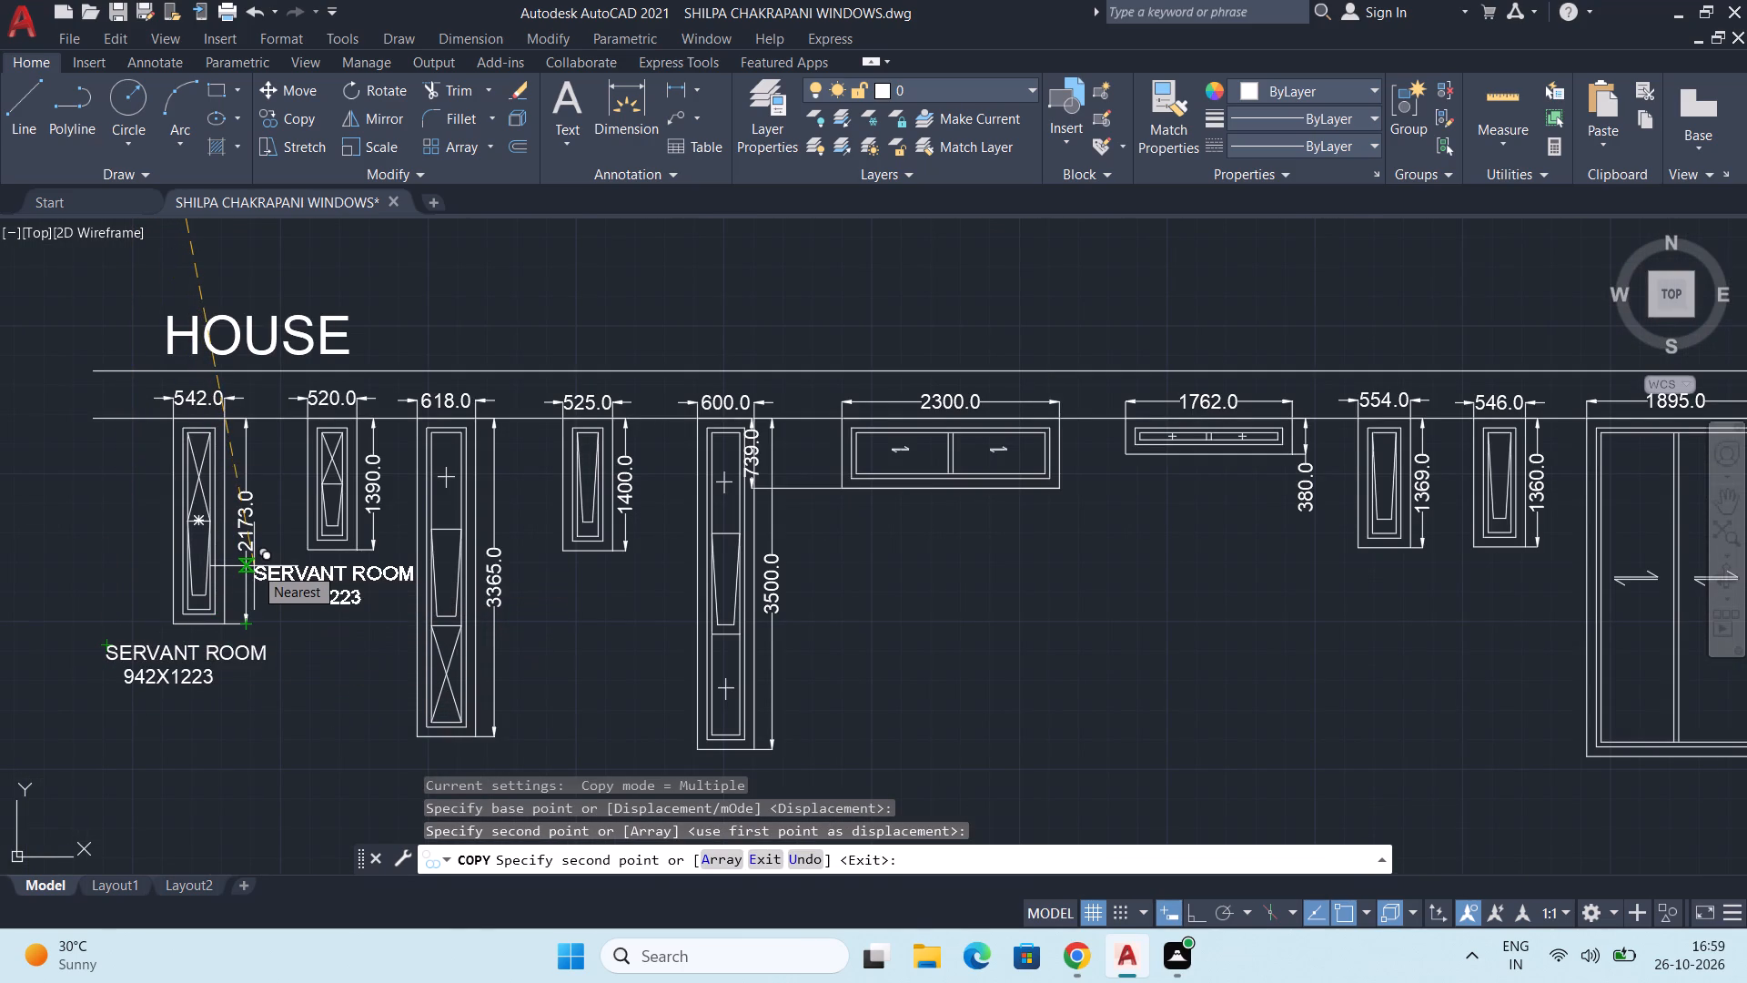
Place another copy of the label below the 520-wide window in the HOUSE row and end the copying.
scroll(254, 566, "up", 2)
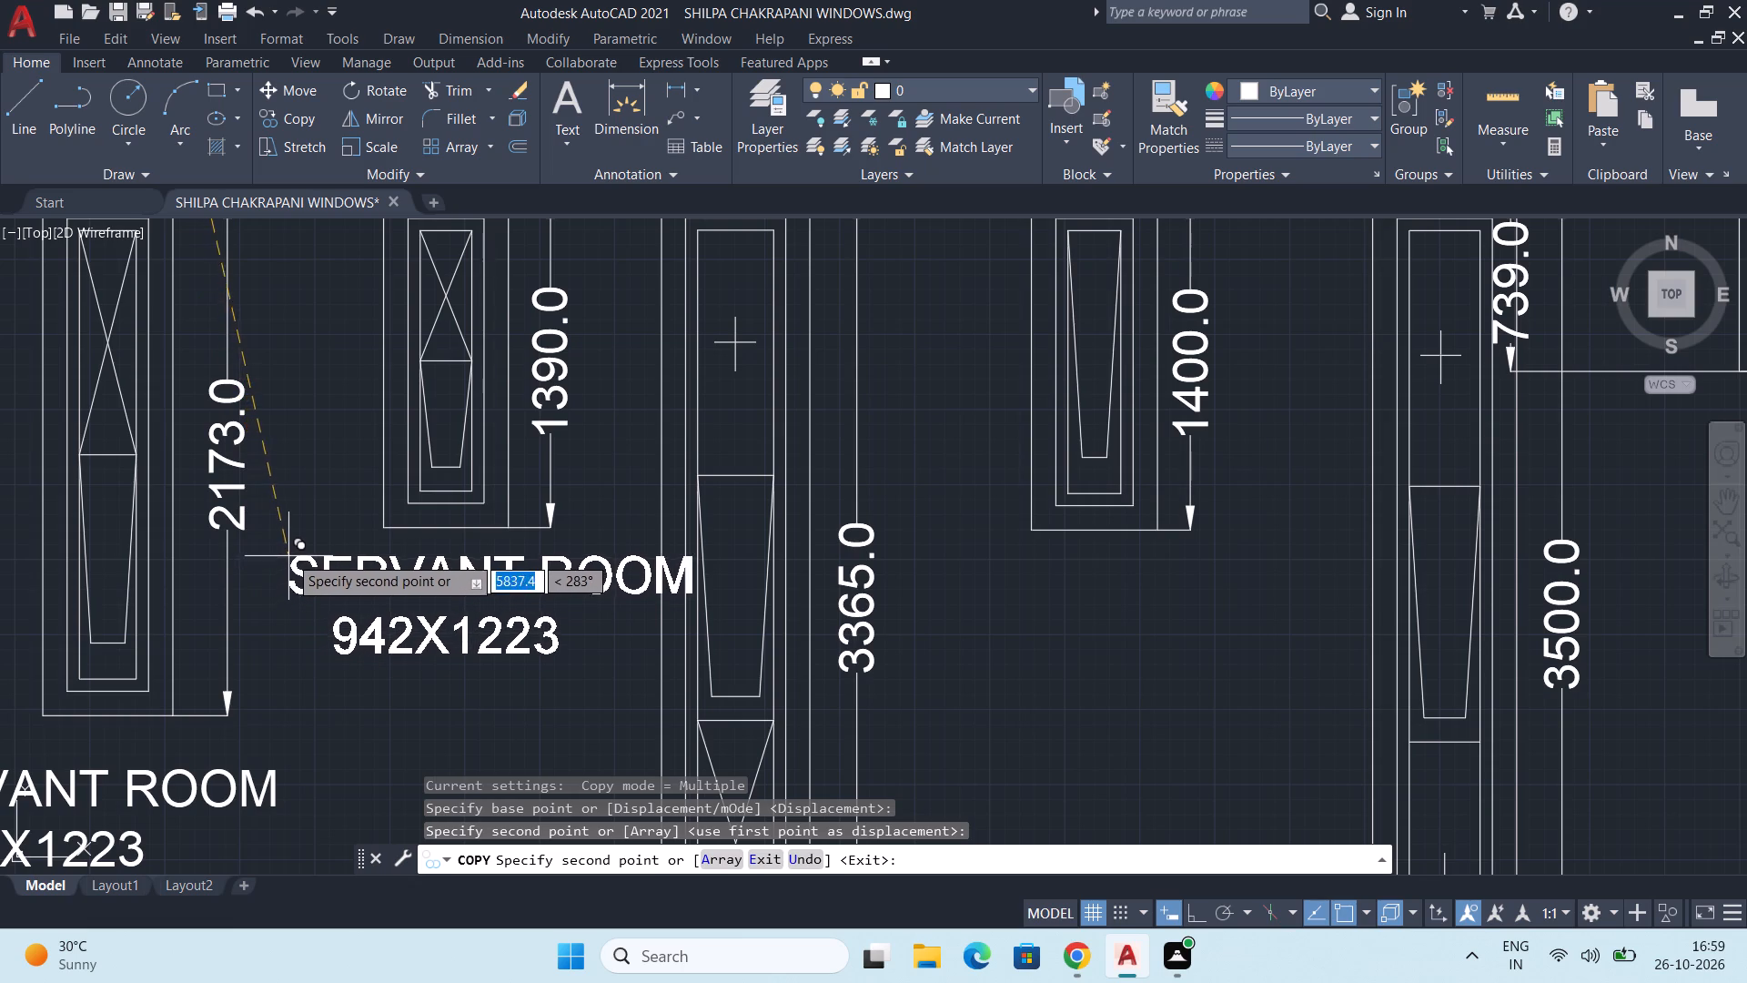
left_click(288, 552)
scroll(288, 568, "down", 2)
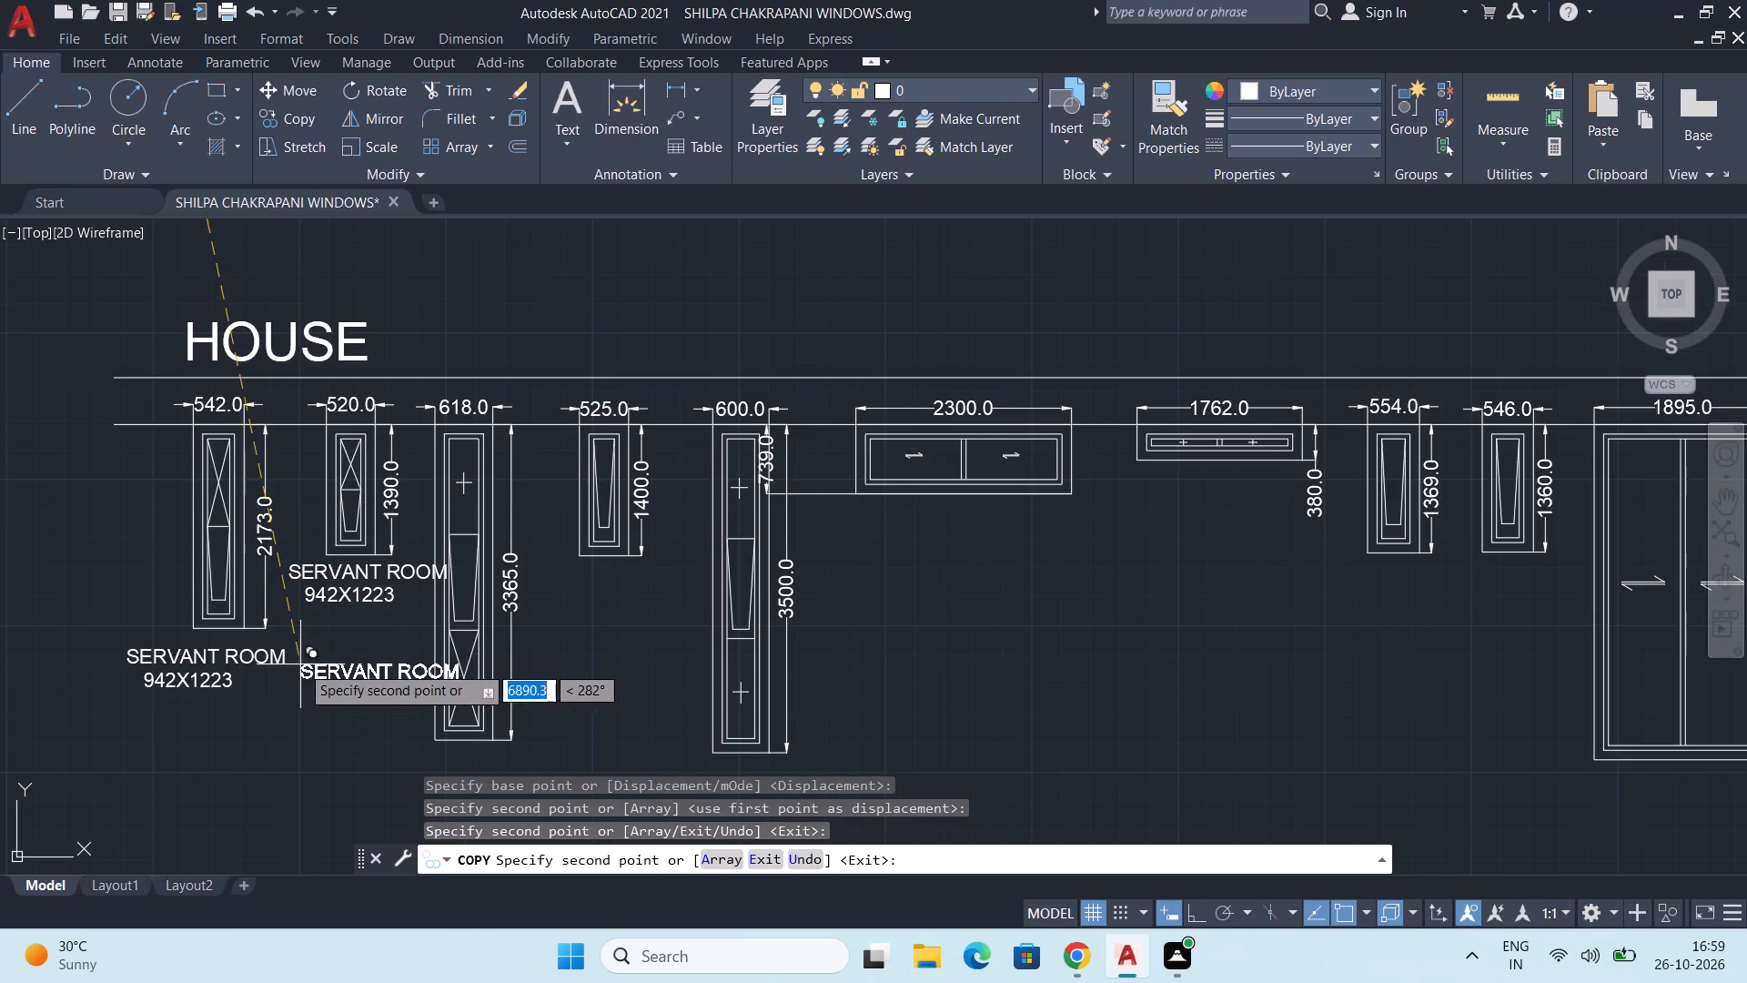
middle_click_drag(300, 664, 293, 498)
scroll(321, 551, "down", 1)
scroll(379, 602, "up", 1)
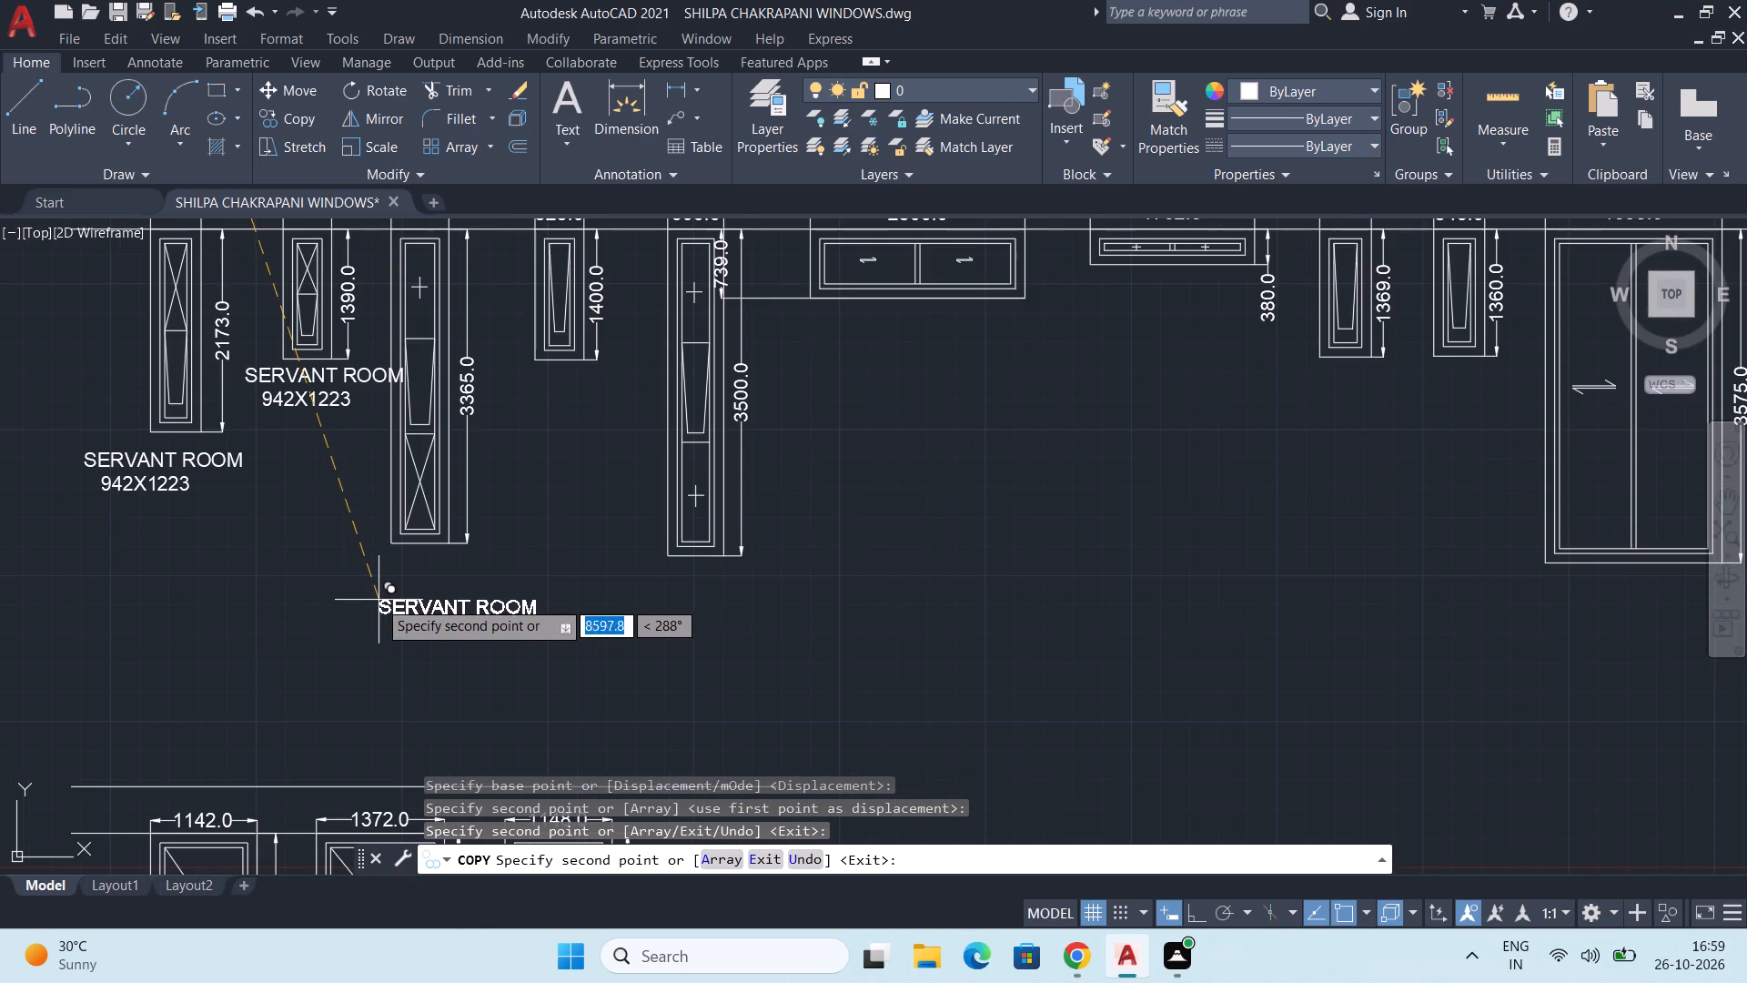
key("Escape")
Stretch the right ends of both horizontal lines above the HOUSE row outward by about 8200.
scroll(372, 566, "down", 3)
middle_click_drag(758, 580, 707, 622)
scroll(762, 535, "up", 2)
middle_click_drag(773, 530, 672, 537)
left_click(762, 482)
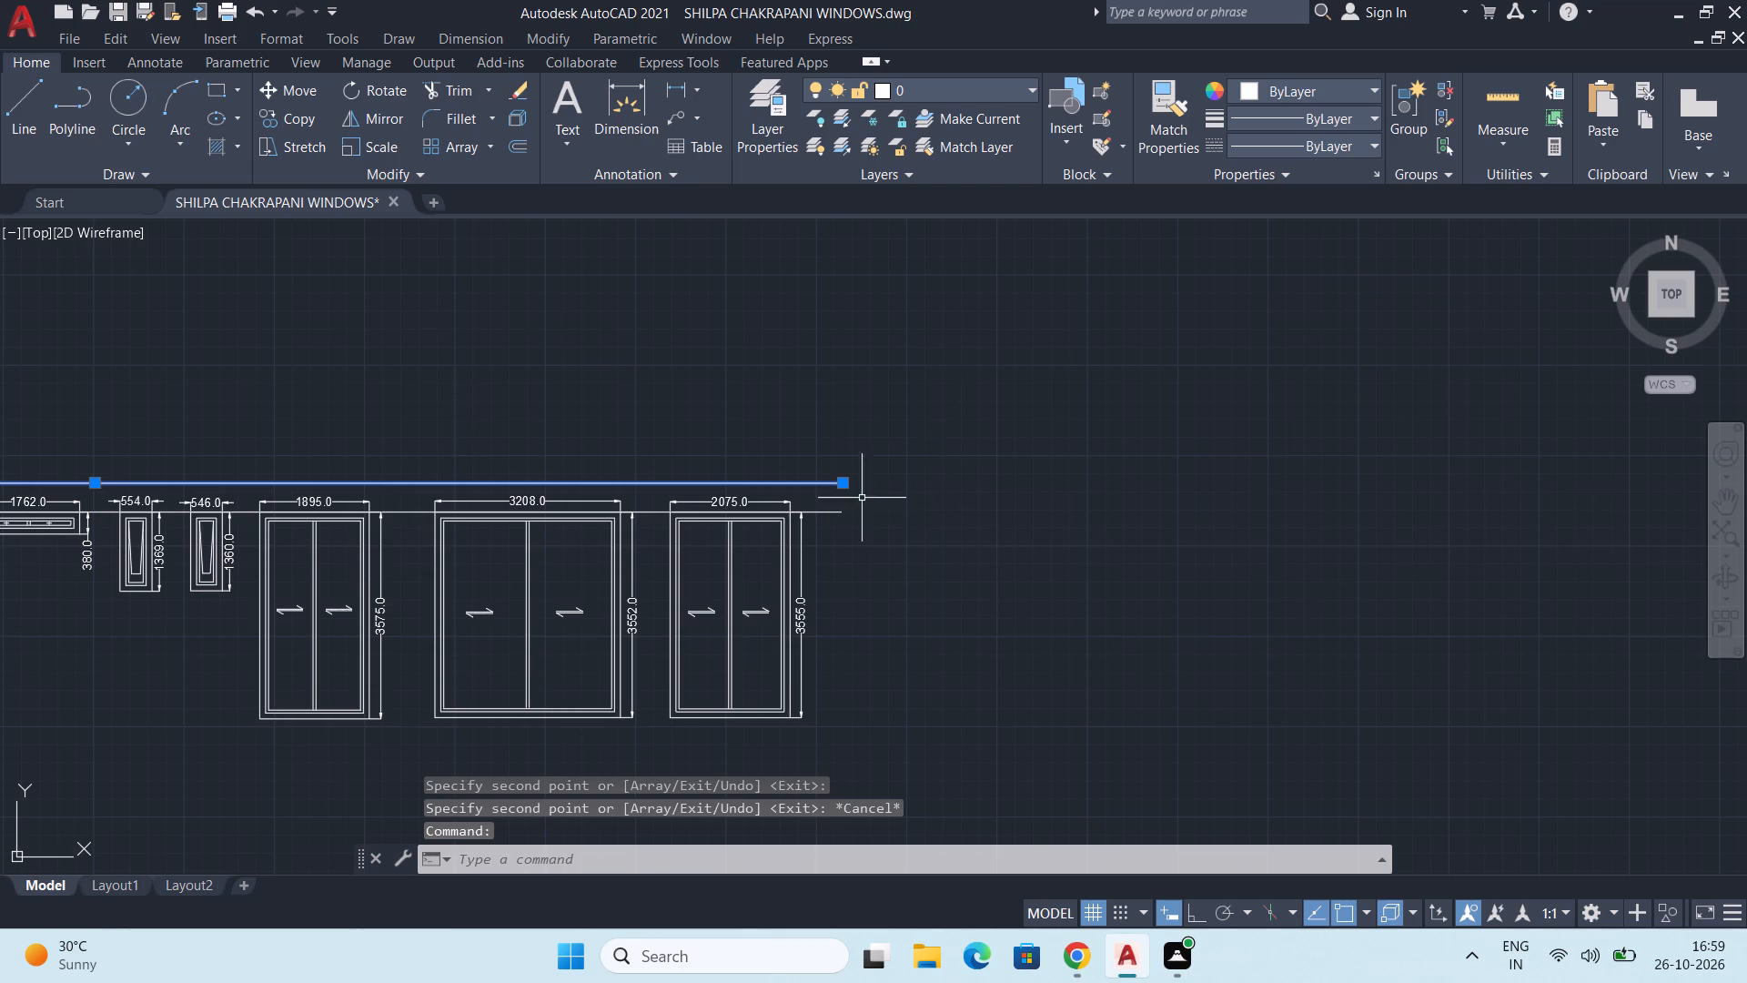
left_click_drag(846, 478, 854, 478)
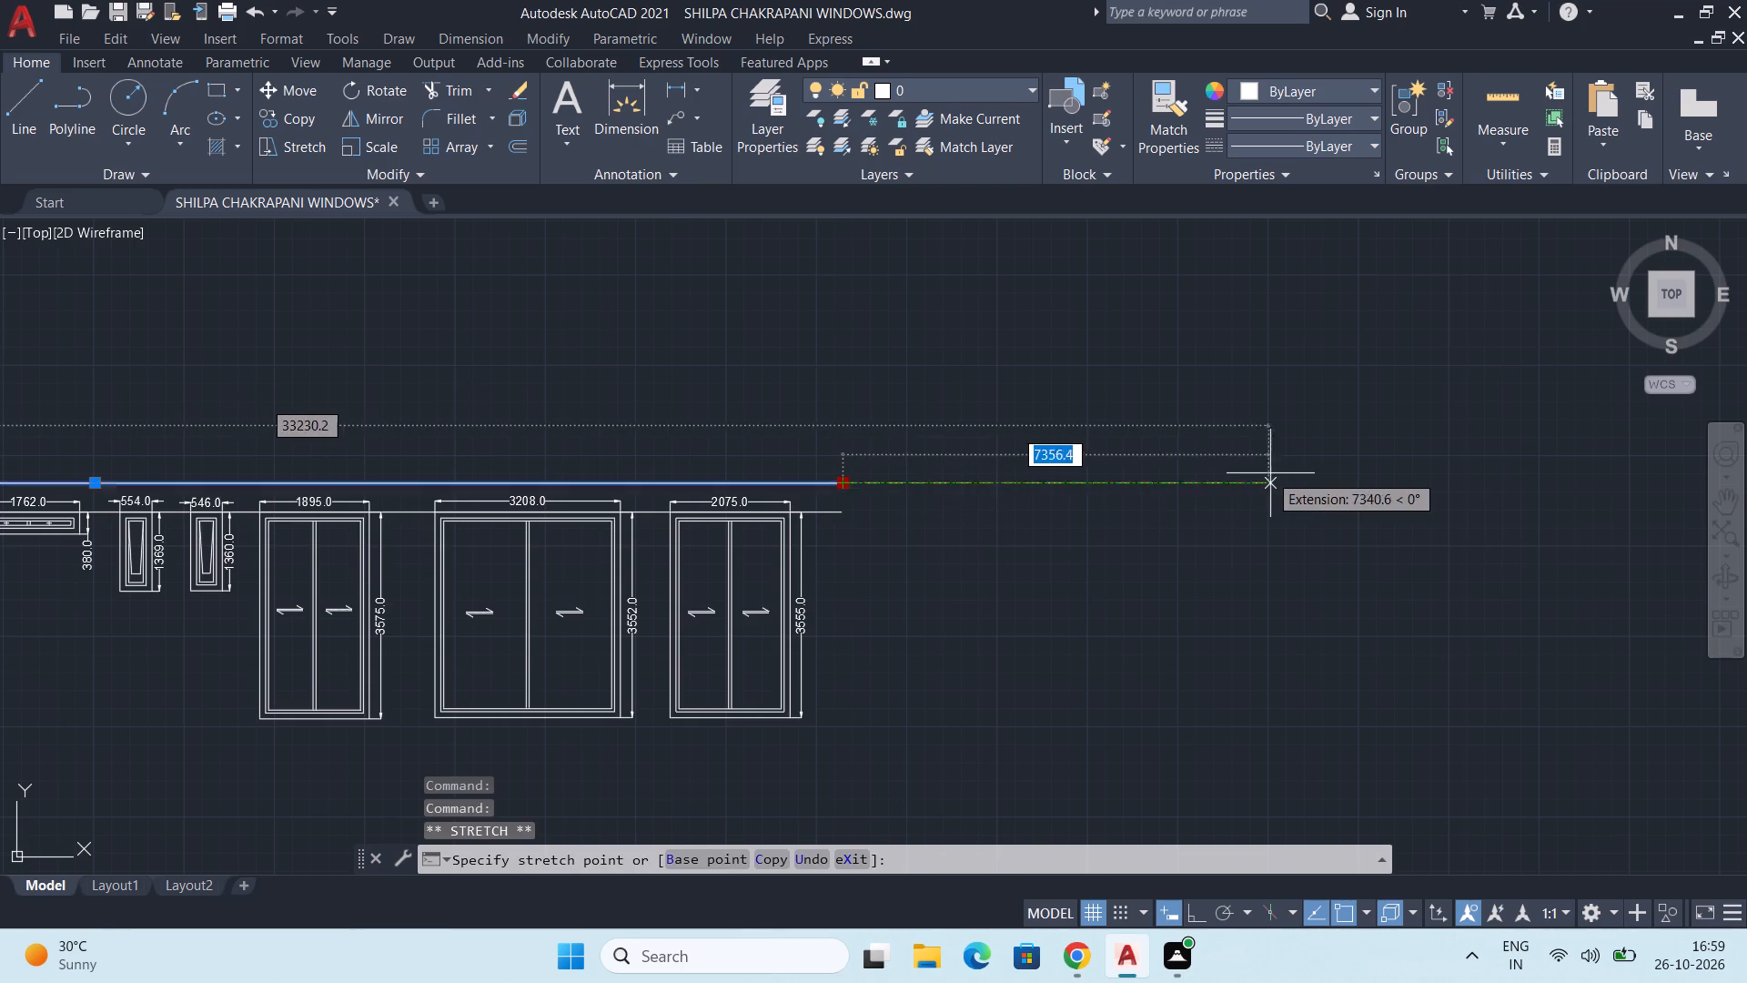
left_click(1317, 473)
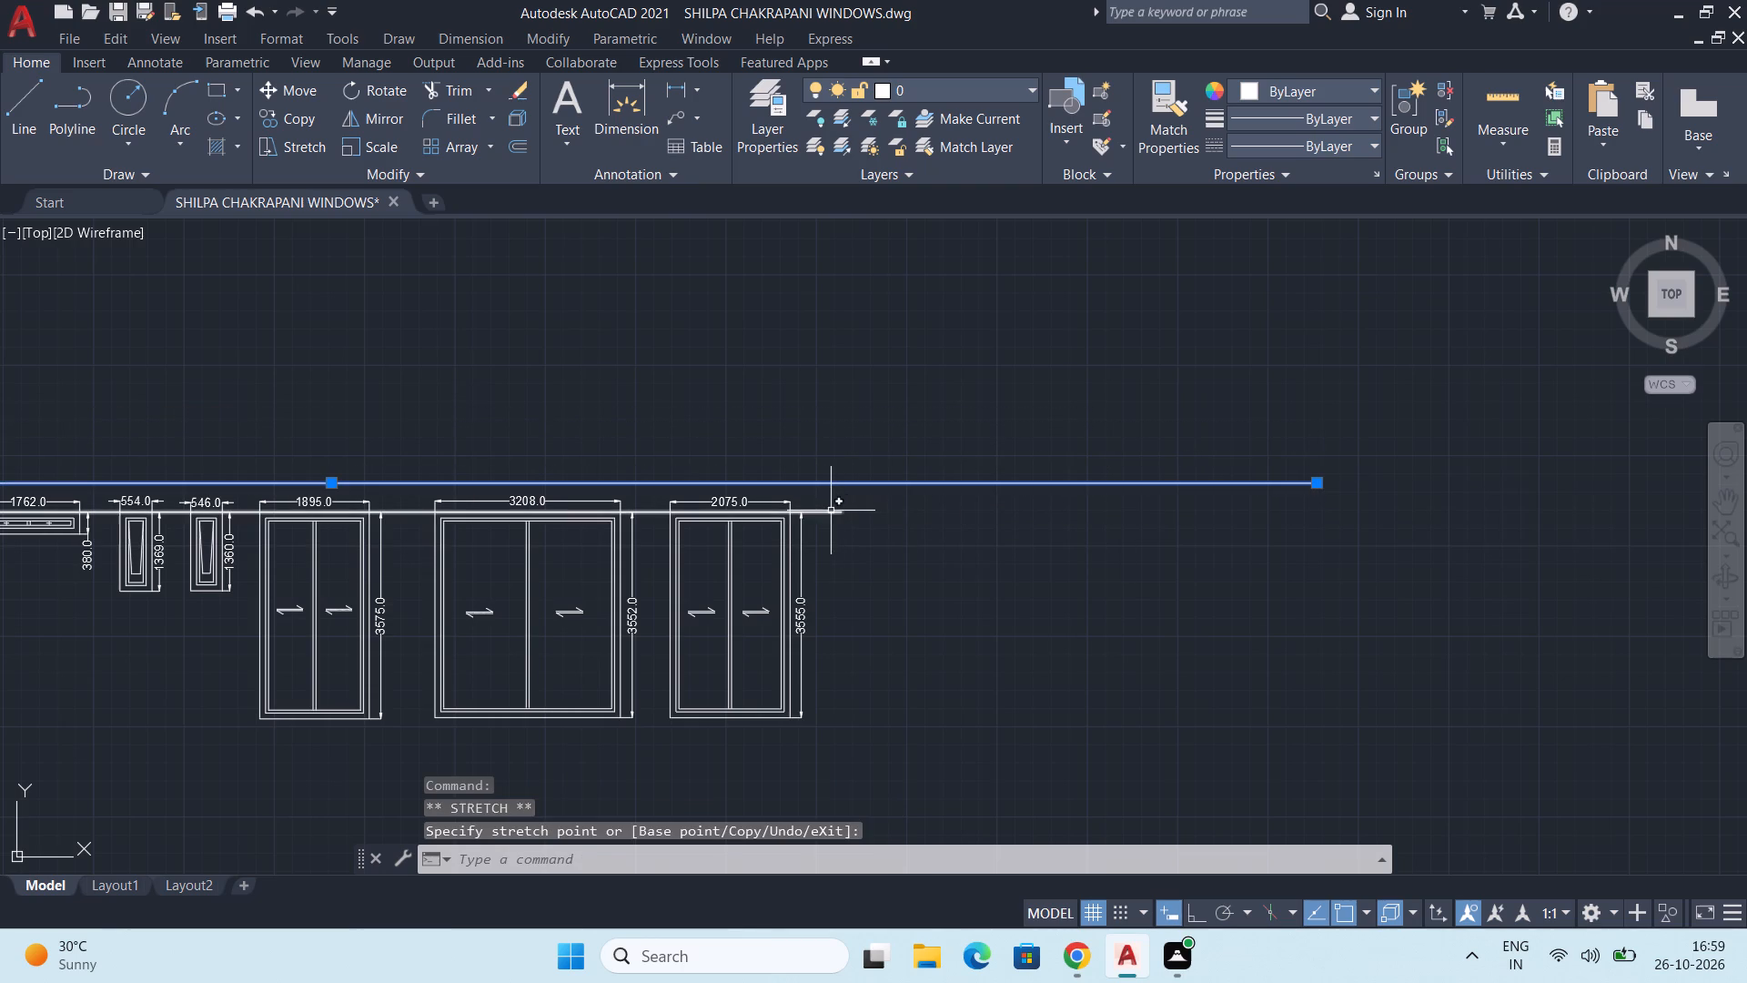
left_click(831, 514)
left_click(844, 511)
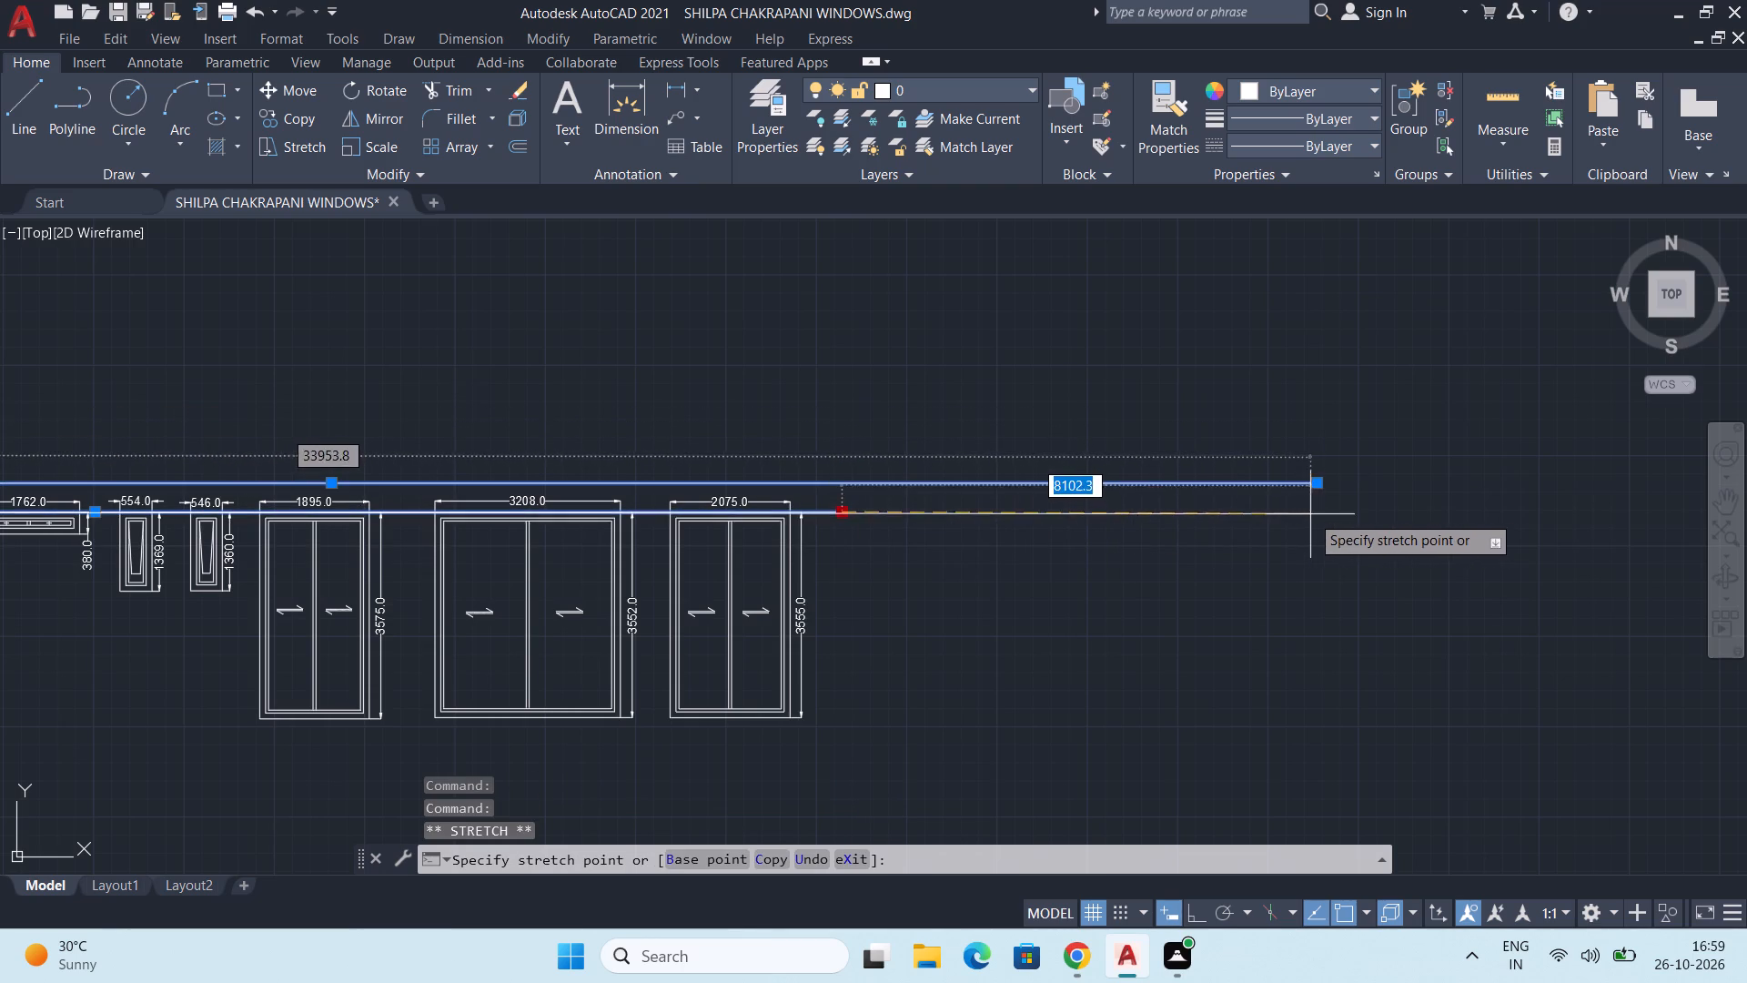
left_click(1324, 512)
key("Escape")
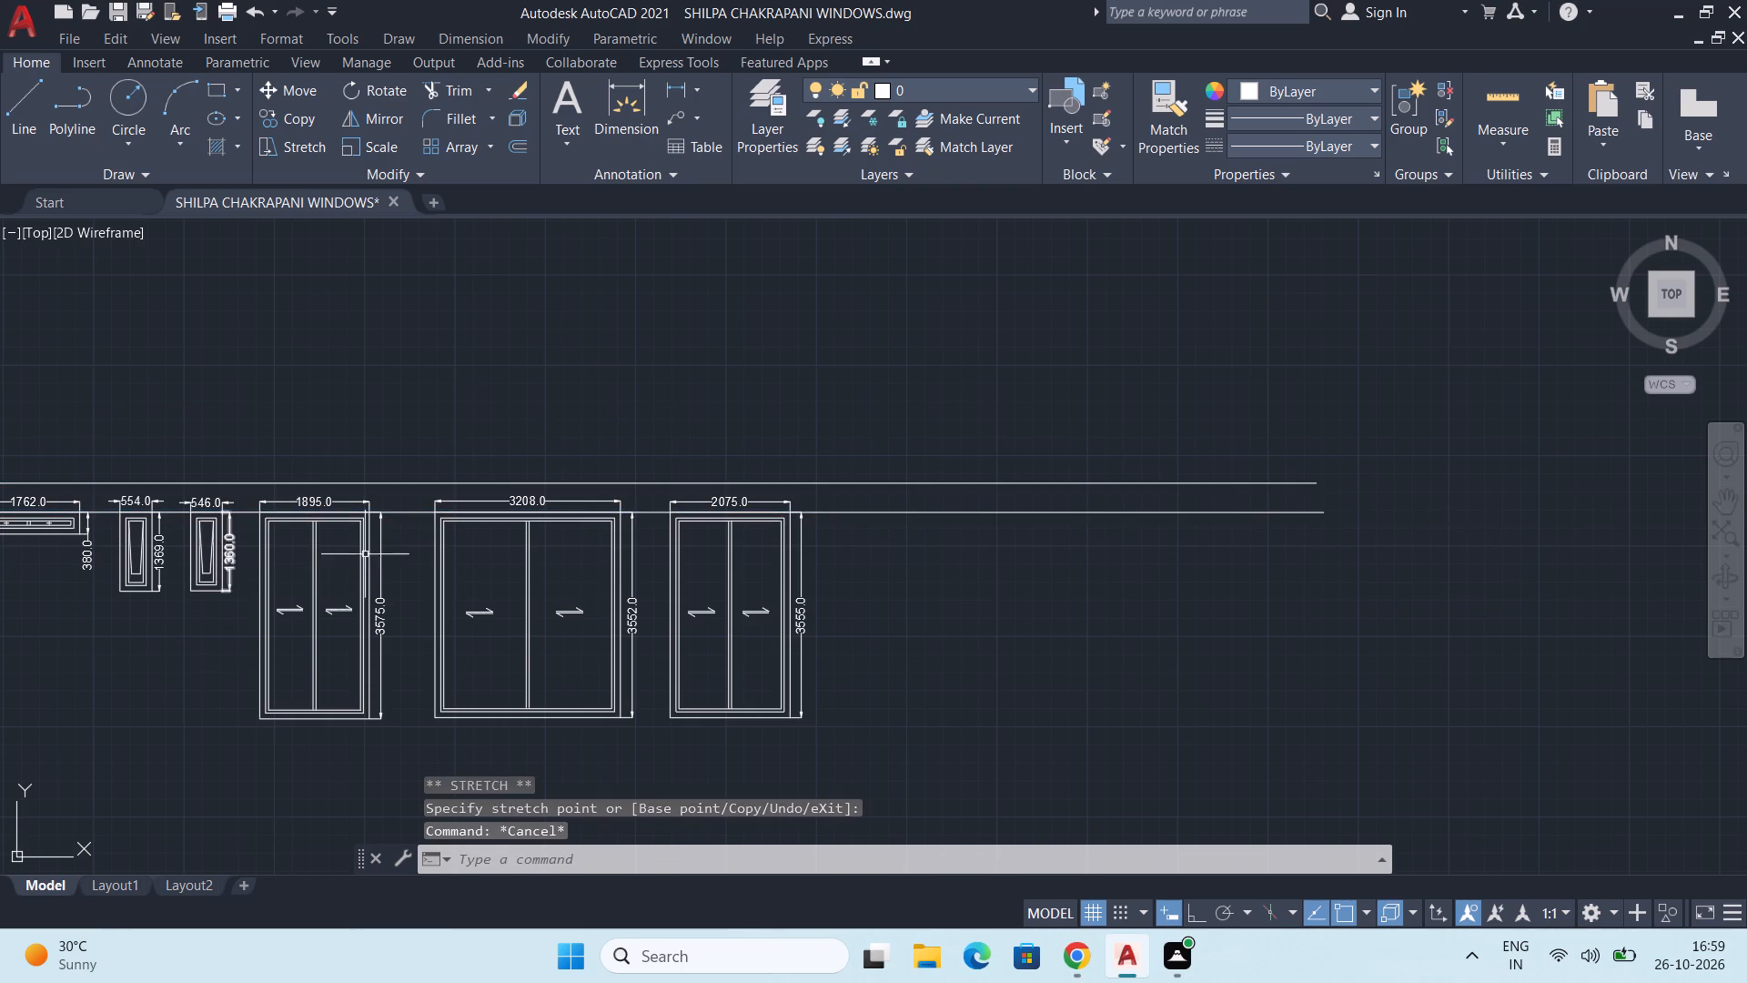
Move the 2075-wide window with its dimensions about 5660 rightward along the HOUSE row, keeping it horizontally aligned.
scroll(520, 665, "down", 1)
scroll(414, 502, "down", 1)
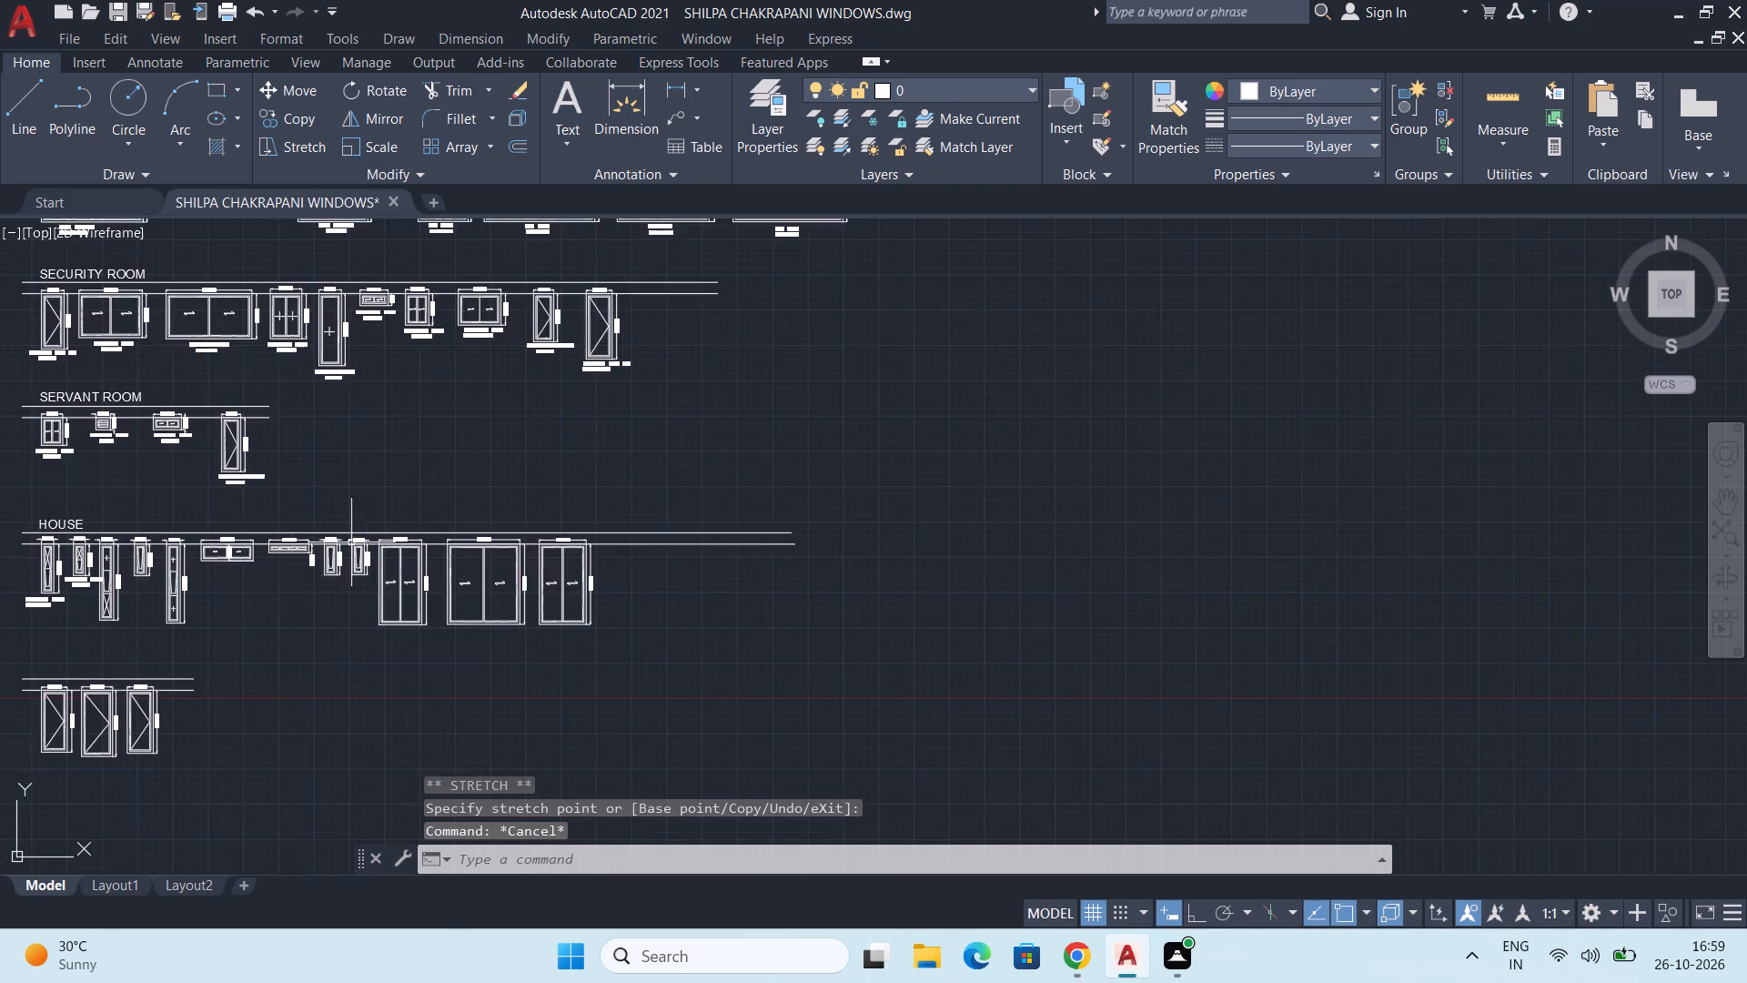
middle_click_drag(265, 585, 448, 505)
scroll(760, 449, "up", 2)
middle_click_drag(798, 561, 744, 513)
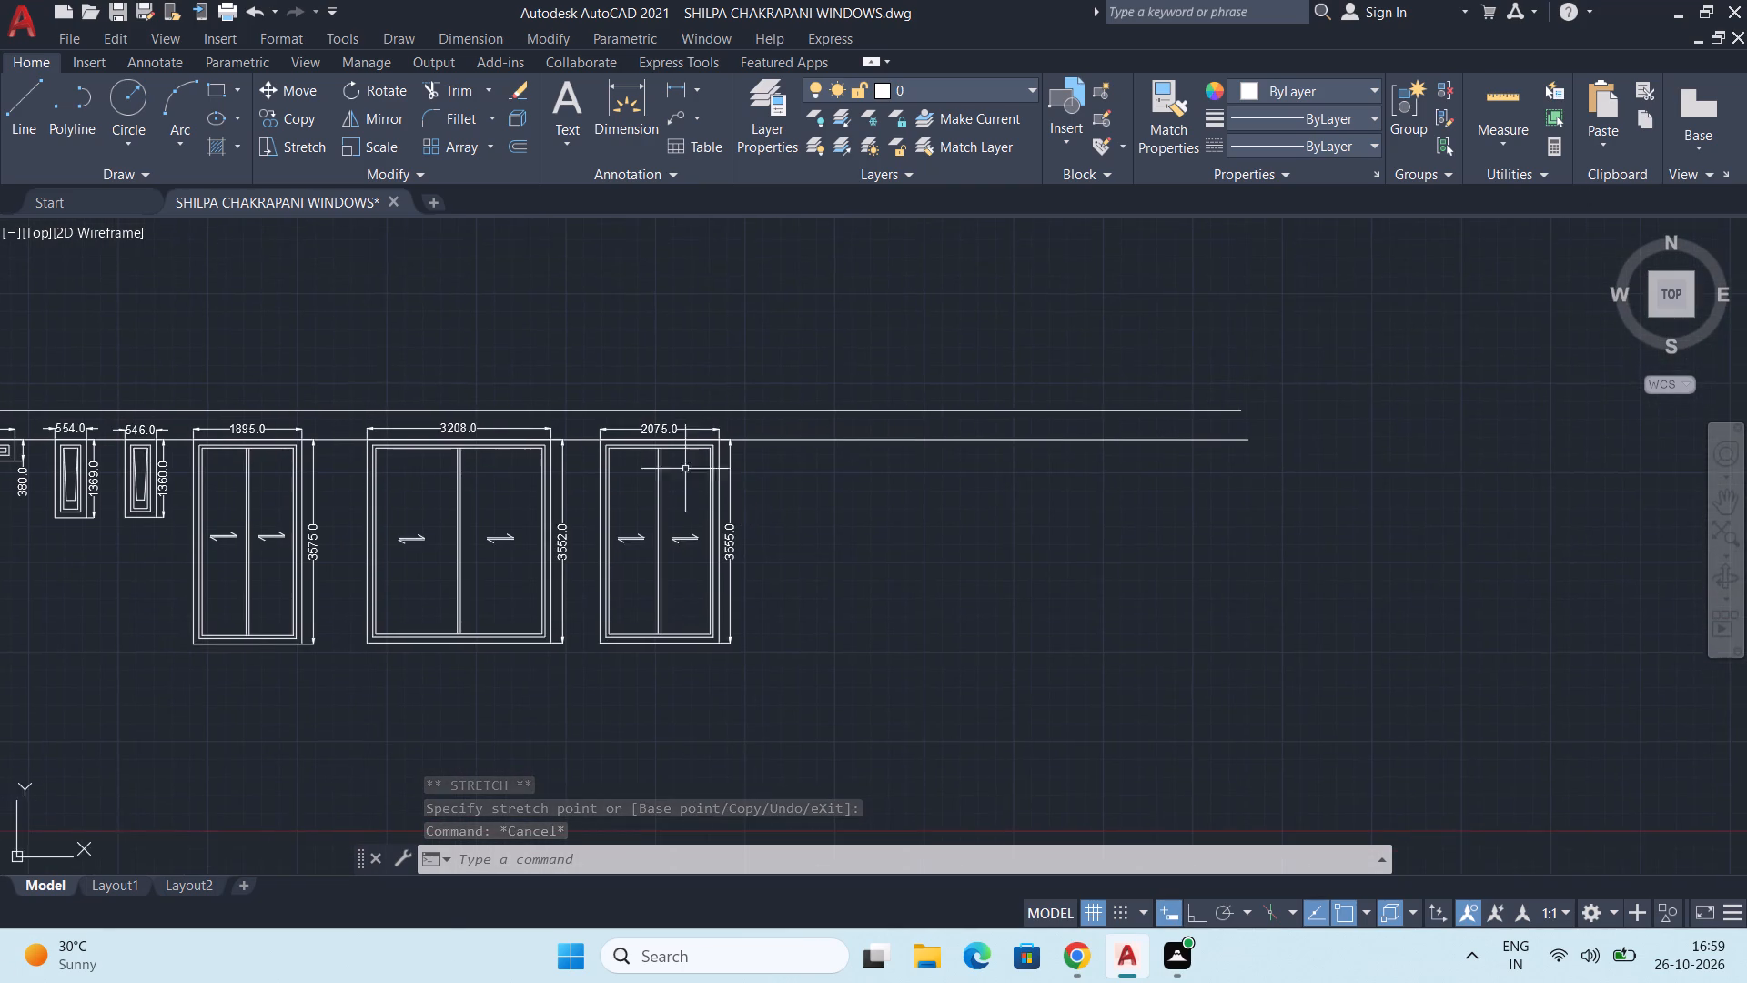
scroll(660, 450, "up", 1)
left_click_drag(539, 344, 560, 353)
middle_click_drag(895, 696, 873, 580)
left_click(878, 703)
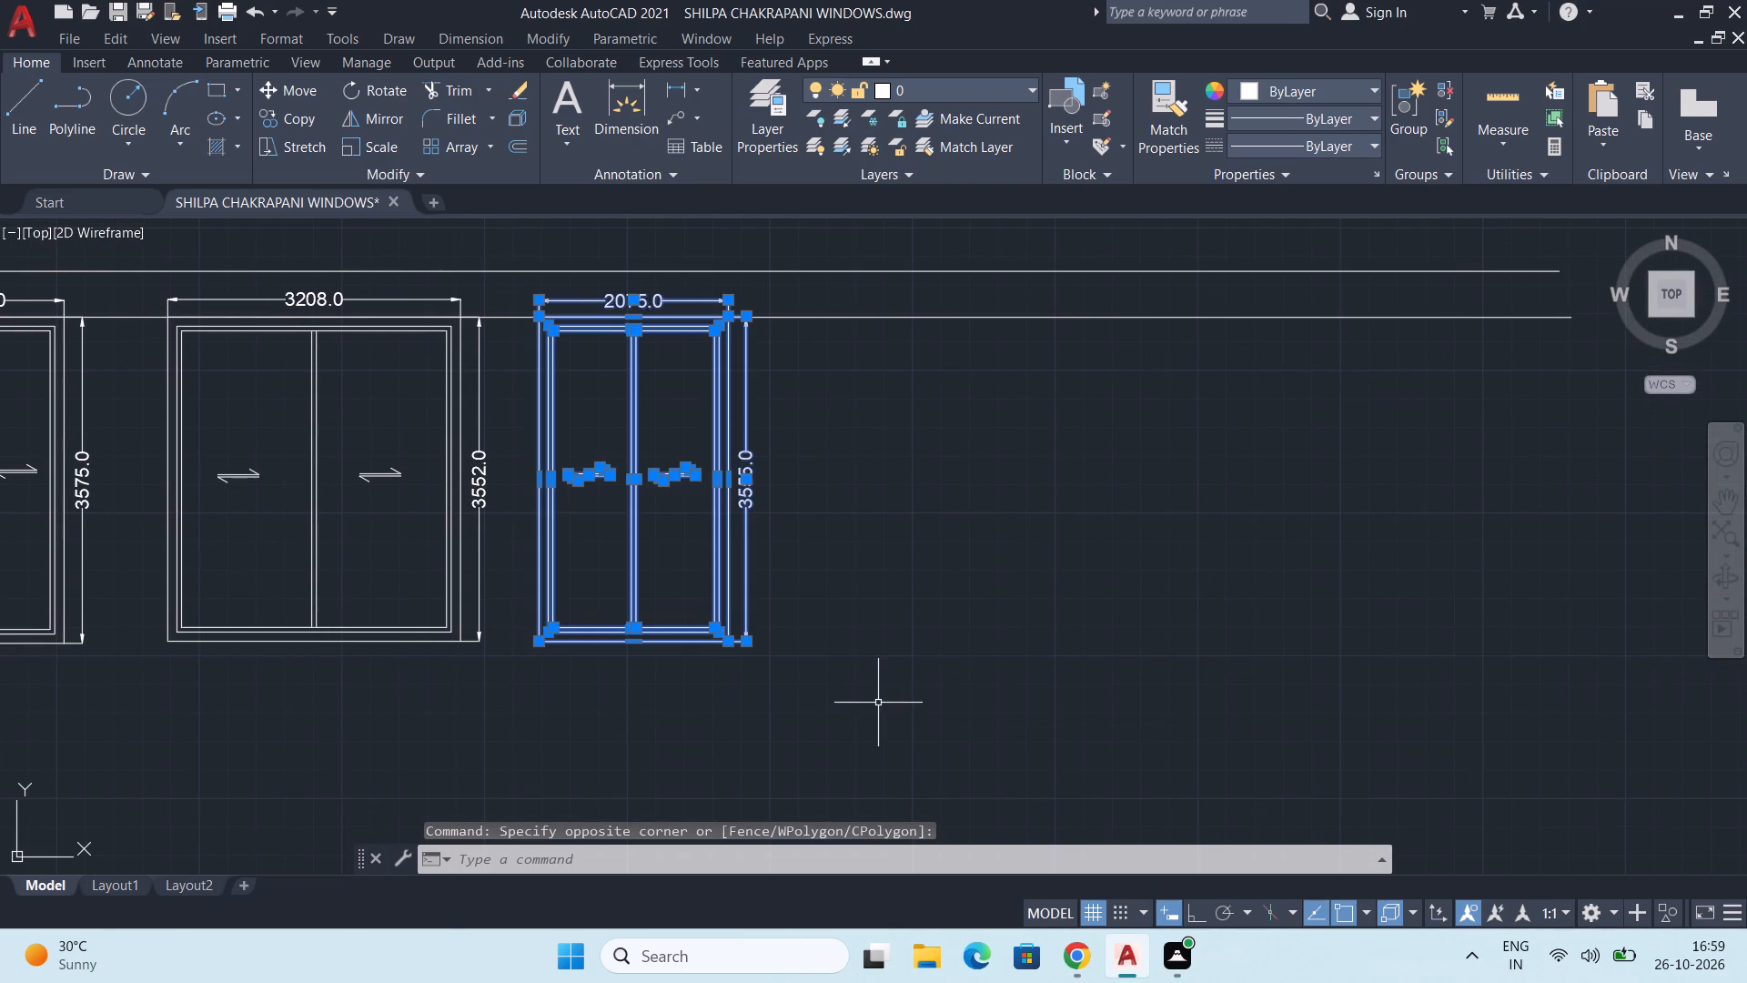
key("m")
key("Return")
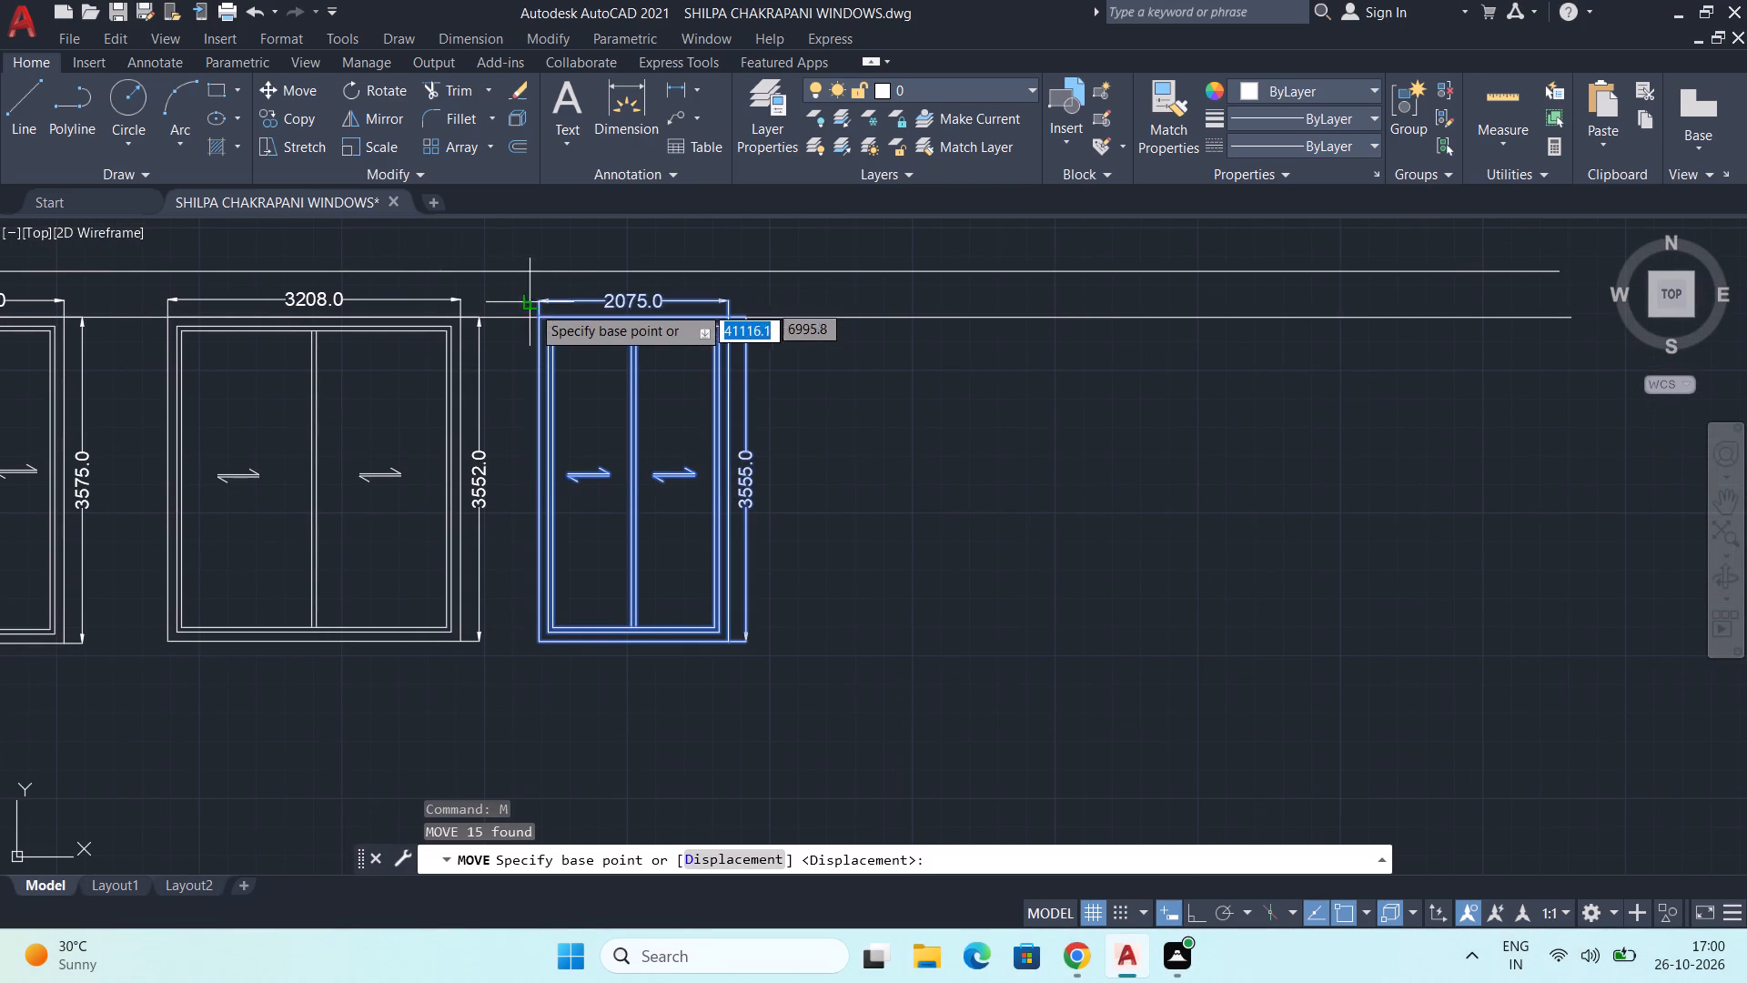
left_click_drag(537, 314, 578, 314)
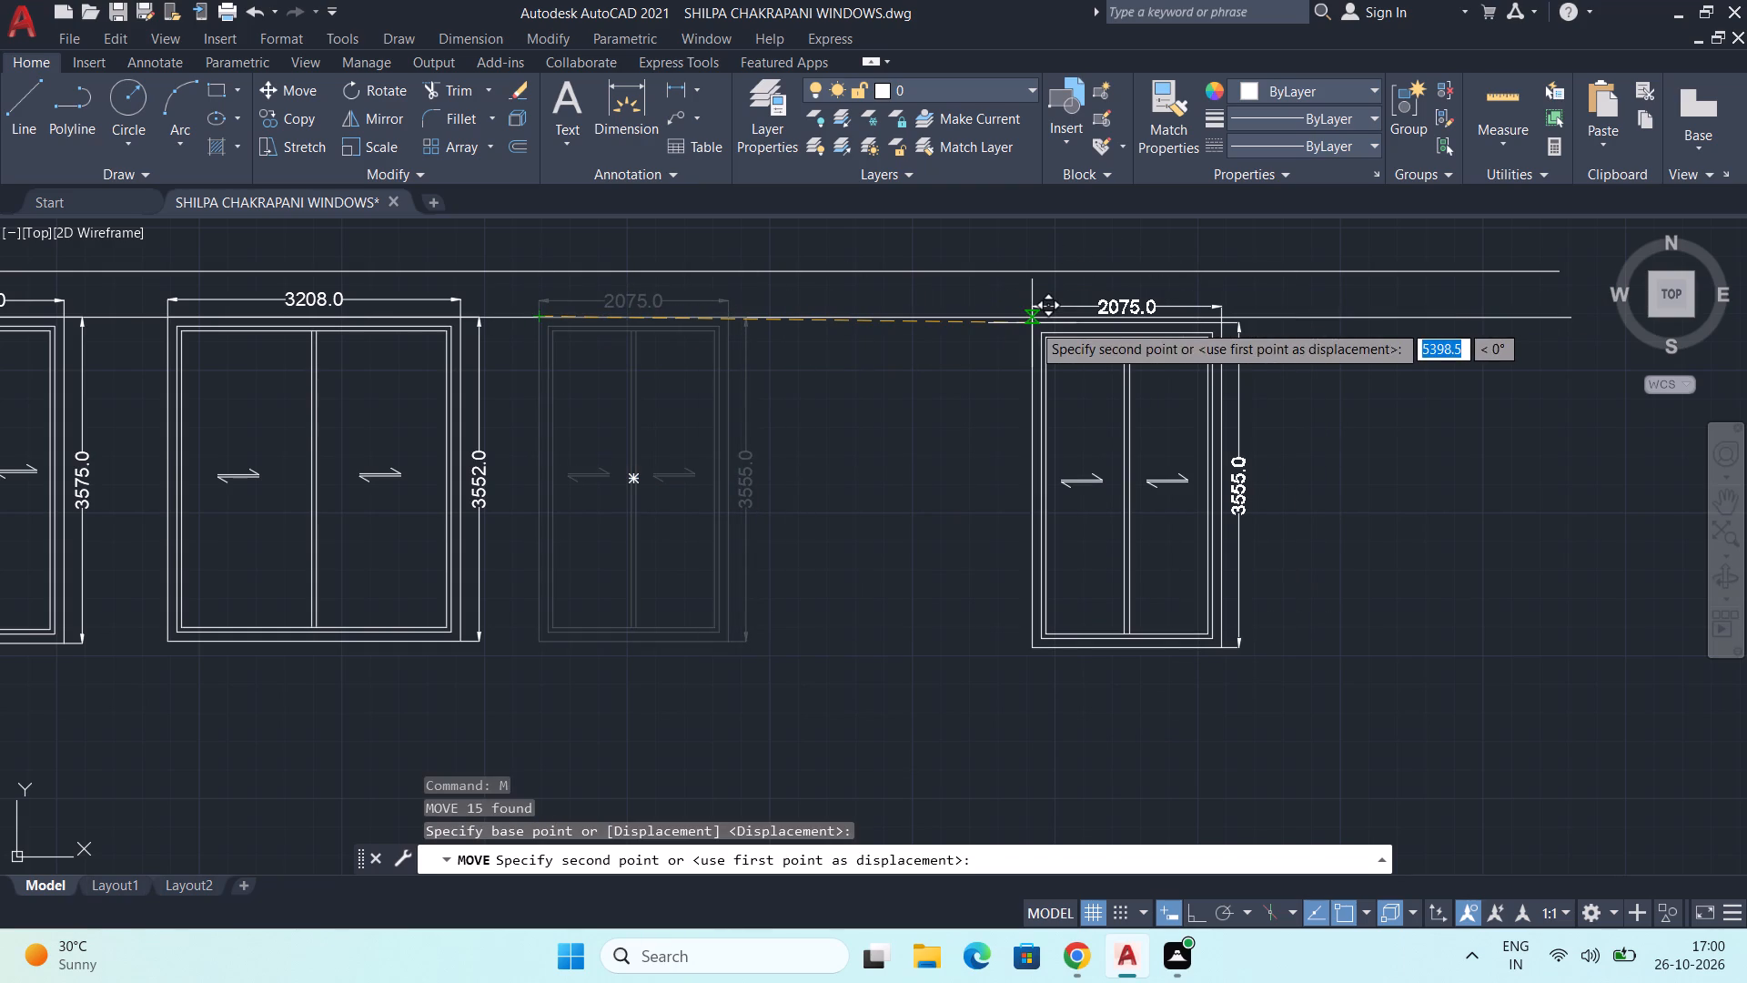
key("F8")
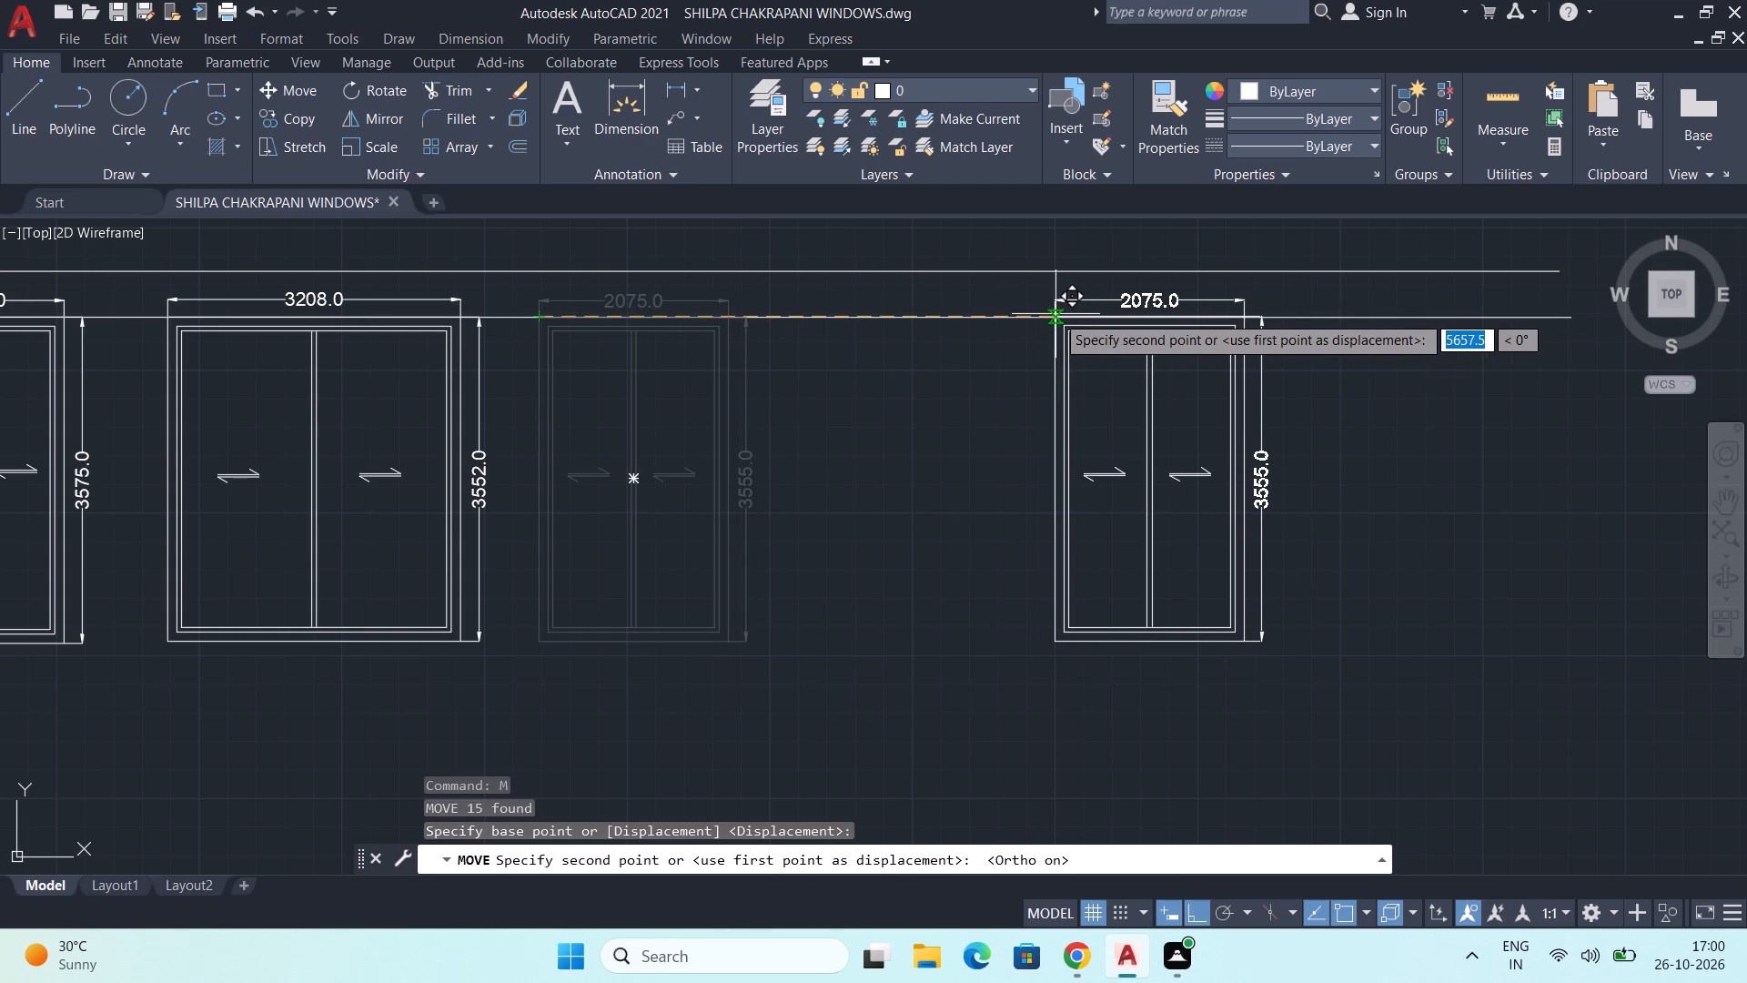
left_click(1055, 314)
Move the 3208-wide window with its dimensions about 5430 rightward along the HOUSE row, towards the 2075-wide window.
scroll(990, 359, "down", 3)
scroll(896, 490, "down", 1)
middle_click_drag(901, 495, 901, 595)
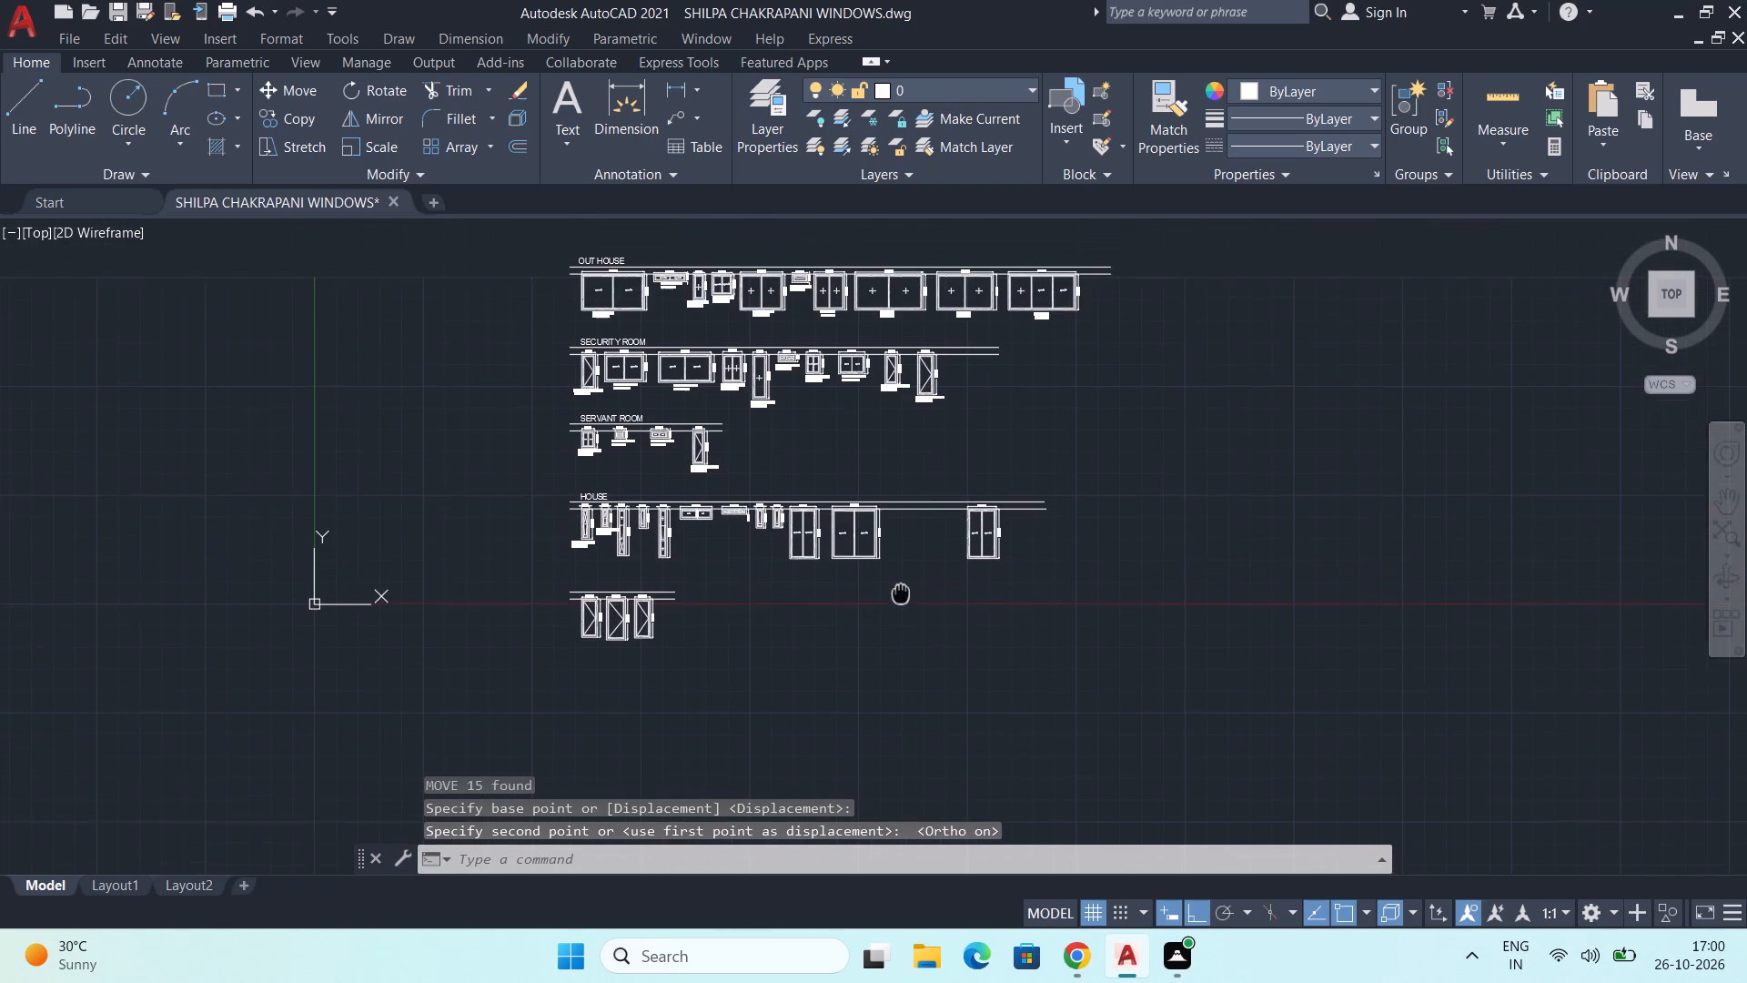
middle_click_drag(901, 595, 901, 611)
scroll(894, 558, "up", 2)
scroll(776, 537, "up", 2)
left_click(599, 332)
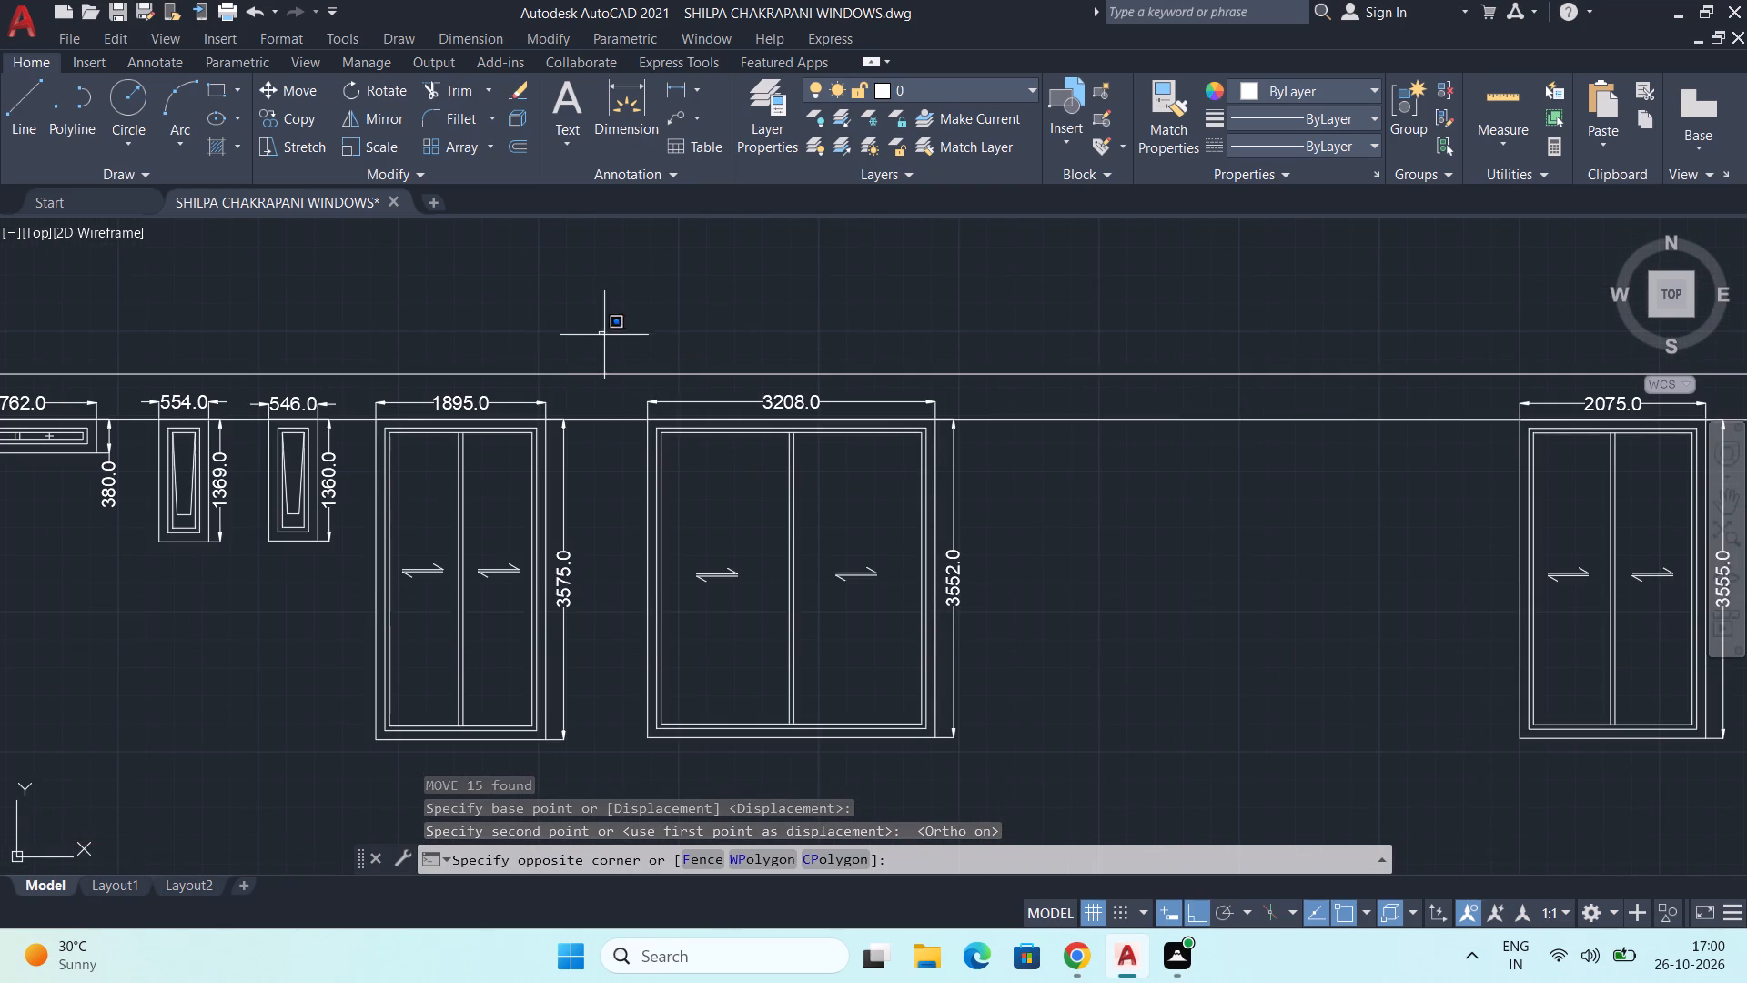
middle_click_drag(1259, 655, 1099, 486)
left_click(884, 645)
key("m")
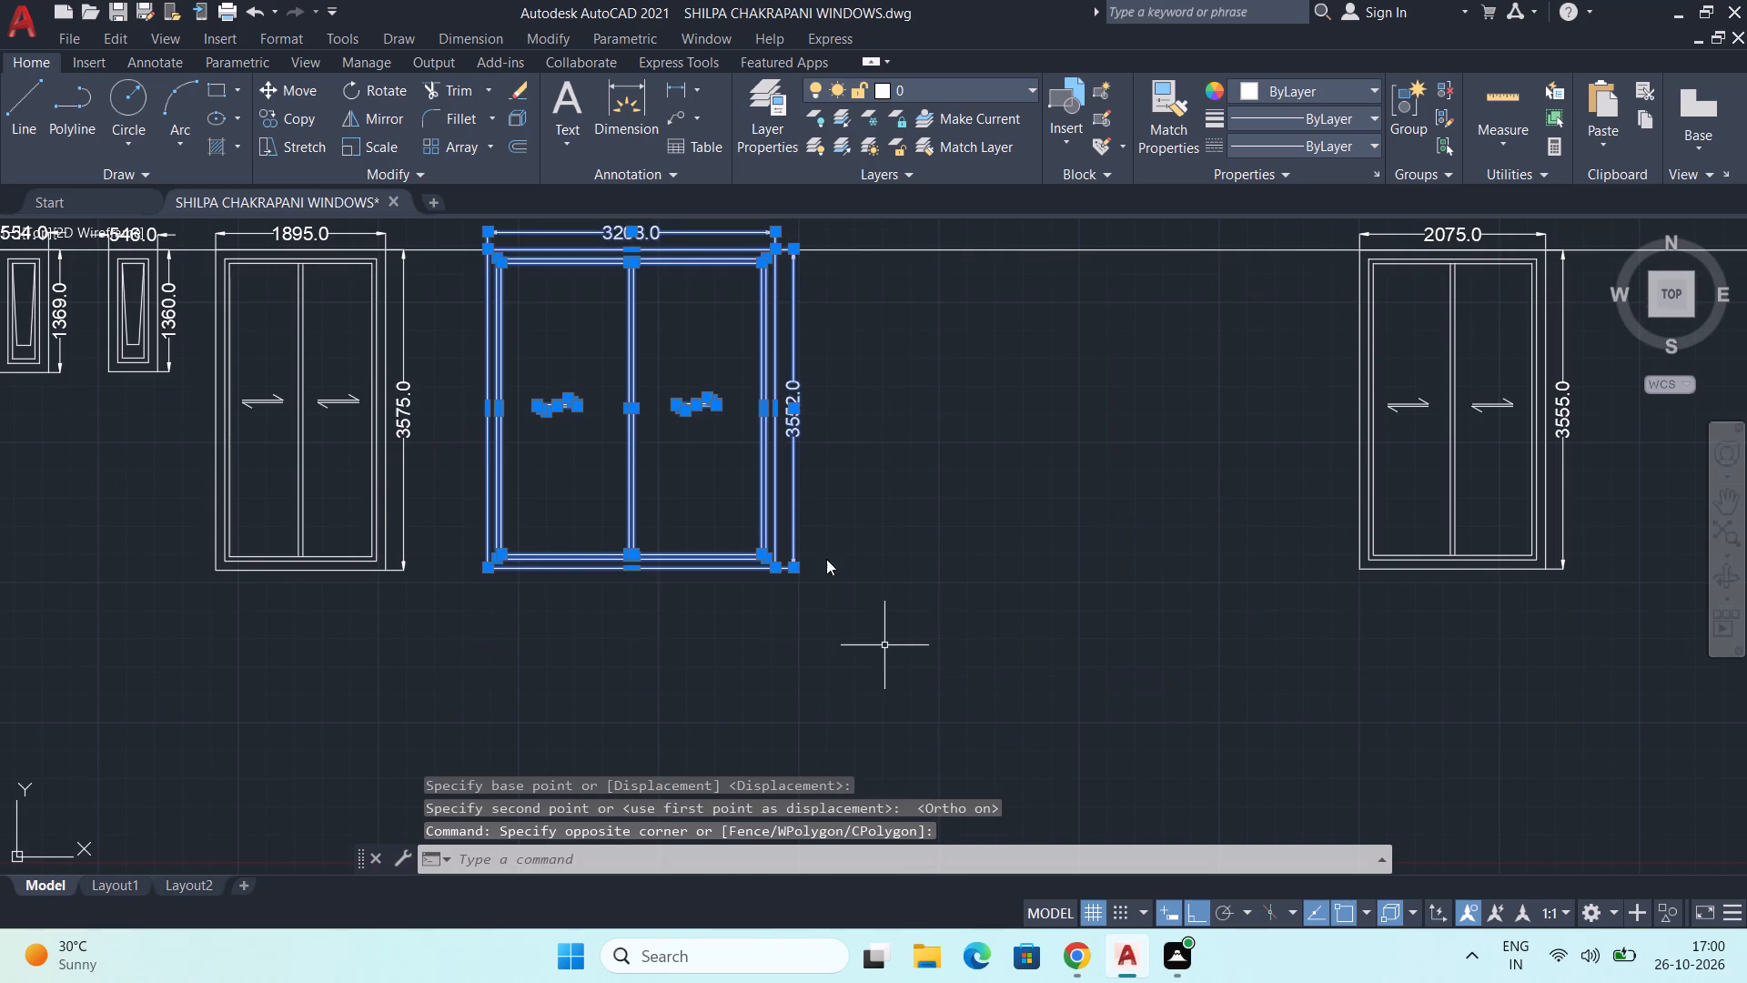
key("Return")
left_click_drag(482, 251, 522, 251)
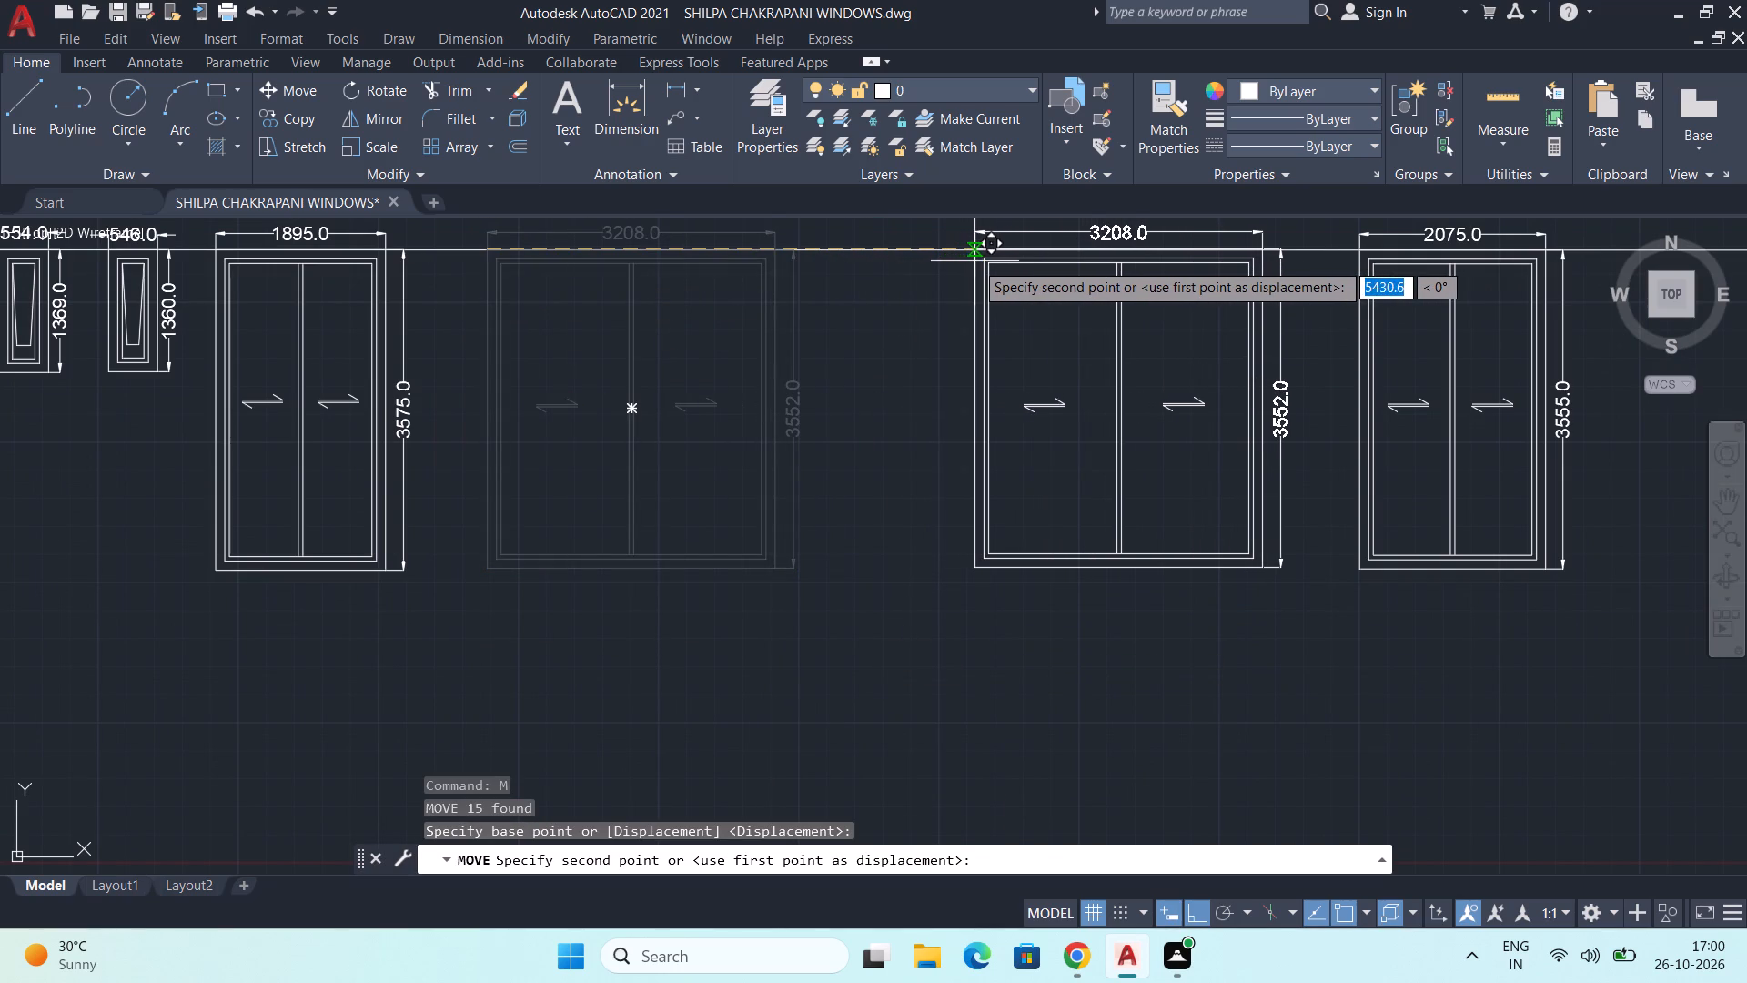
left_click(974, 261)
Move the 1895-wide window with its dimensions about 5695 rightward along the HOUSE row, towards the 3208-wide window.
middle_click_drag(328, 379, 459, 492)
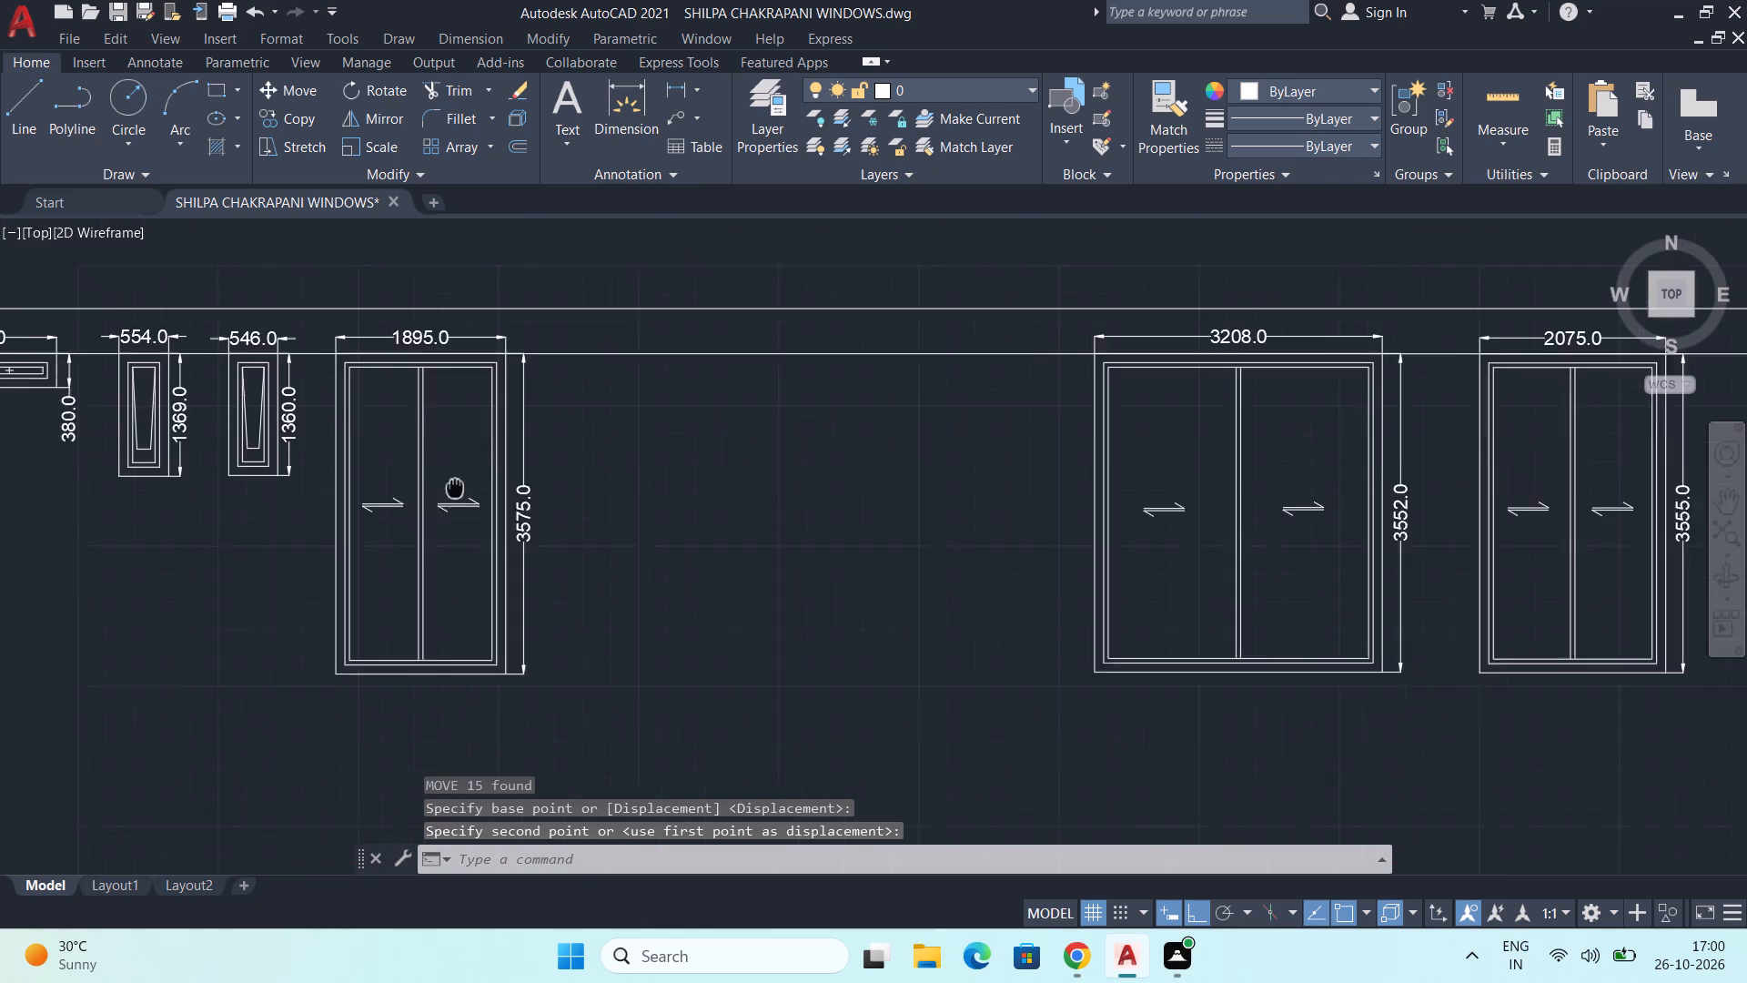
middle_click_drag(459, 492, 475, 508)
left_click_drag(339, 309, 374, 328)
middle_click_drag(672, 576, 673, 392)
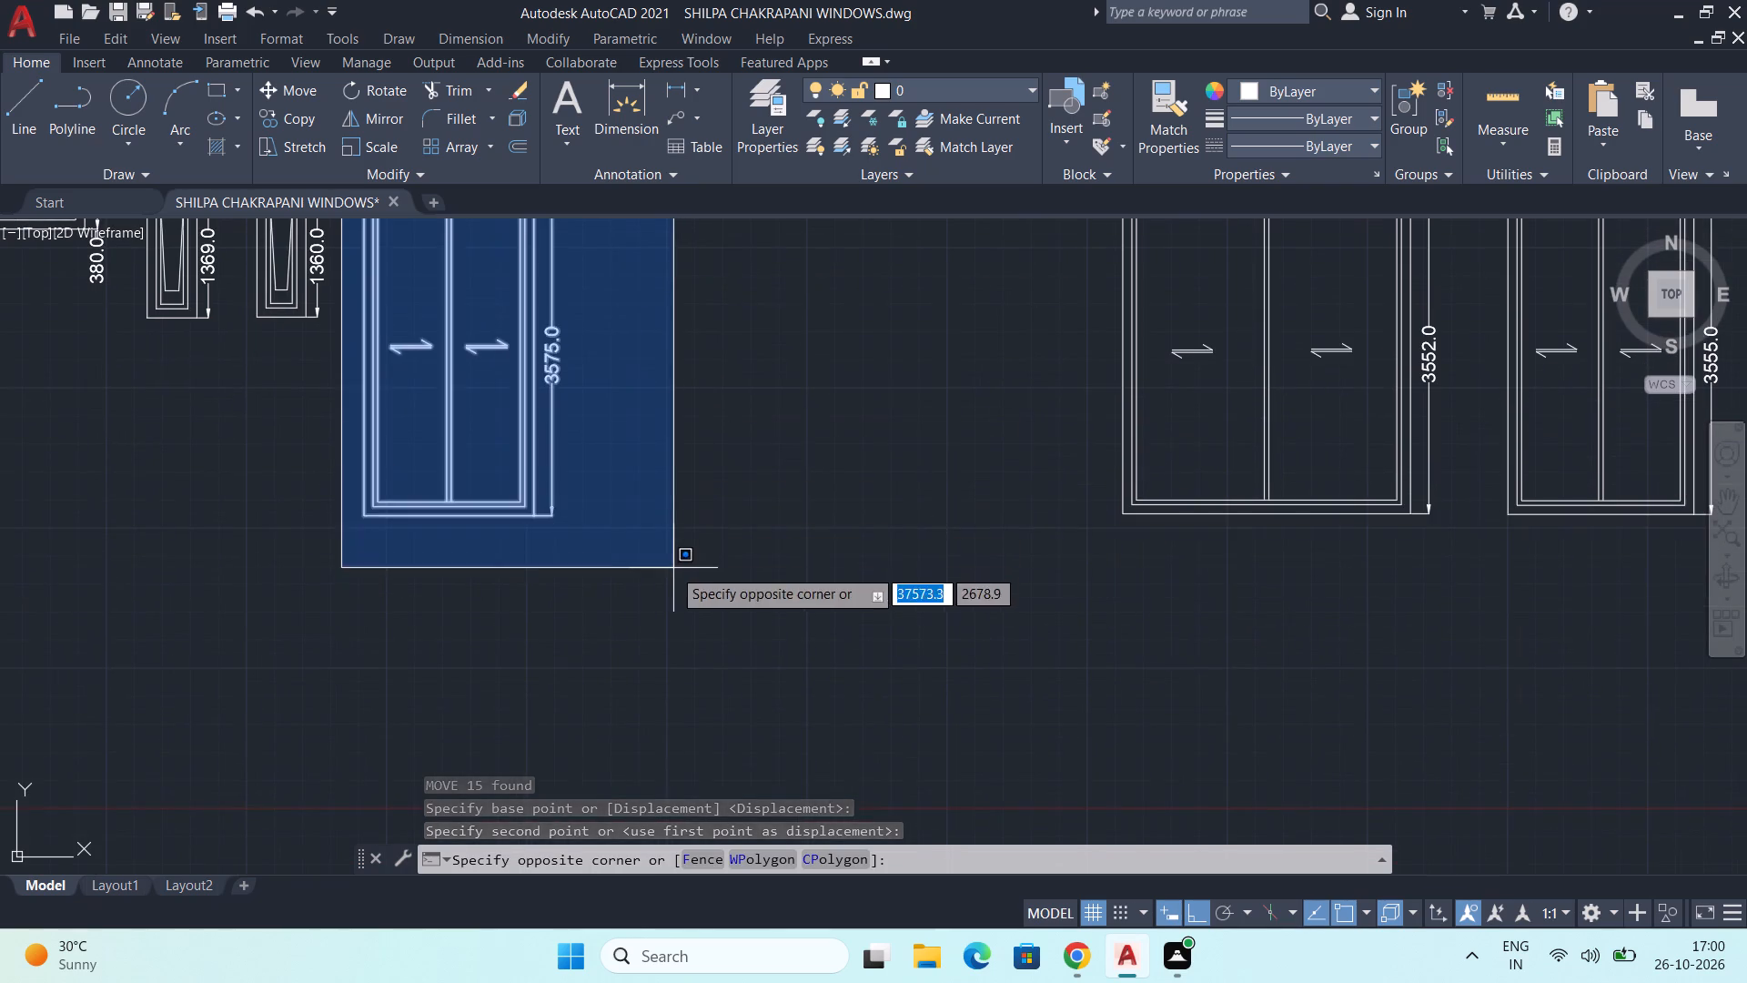
left_click(672, 568)
key("m")
key("Return")
middle_click_drag(430, 347, 491, 592)
scroll(452, 469, "up", 1)
left_click_drag(403, 421, 493, 436)
scroll(896, 444, "down", 1)
middle_click_drag(985, 464, 839, 433)
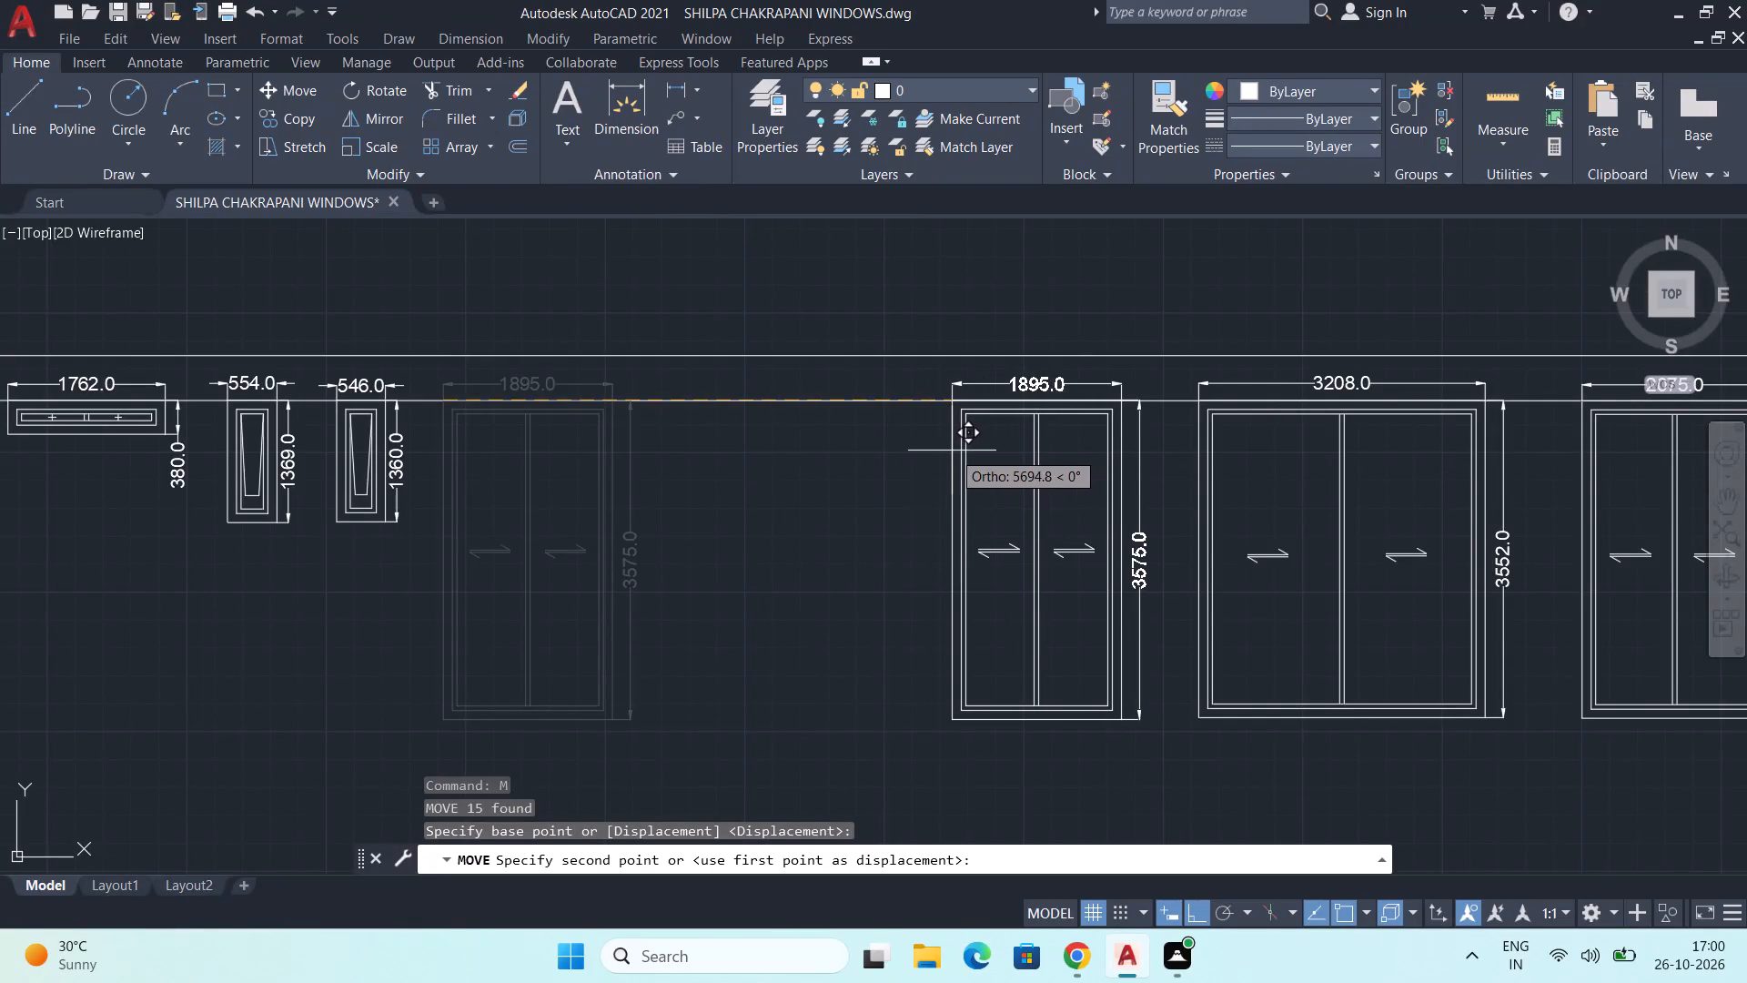
left_click(952, 451)
Move the 546-wide window with its dimensions about 5300 rightward along the HOUSE row, leaving a gap before the 1895-wide window.
scroll(311, 384, "up", 1)
left_click(319, 355)
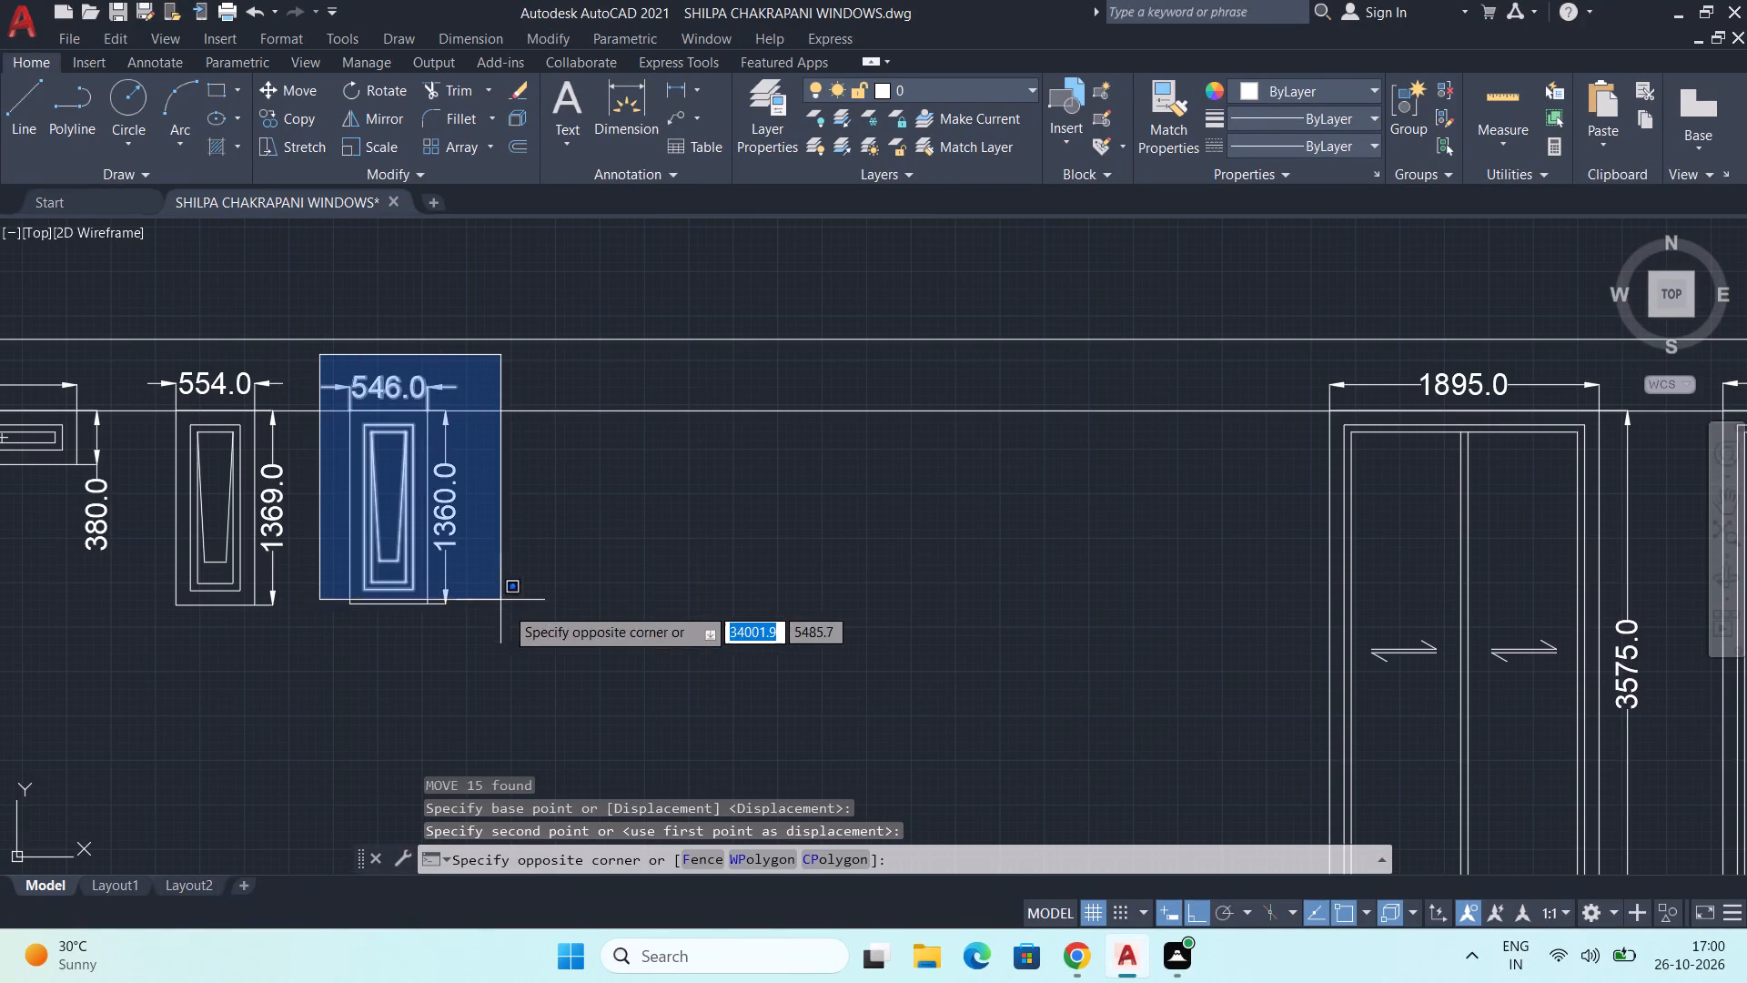
left_click(518, 644)
key("m")
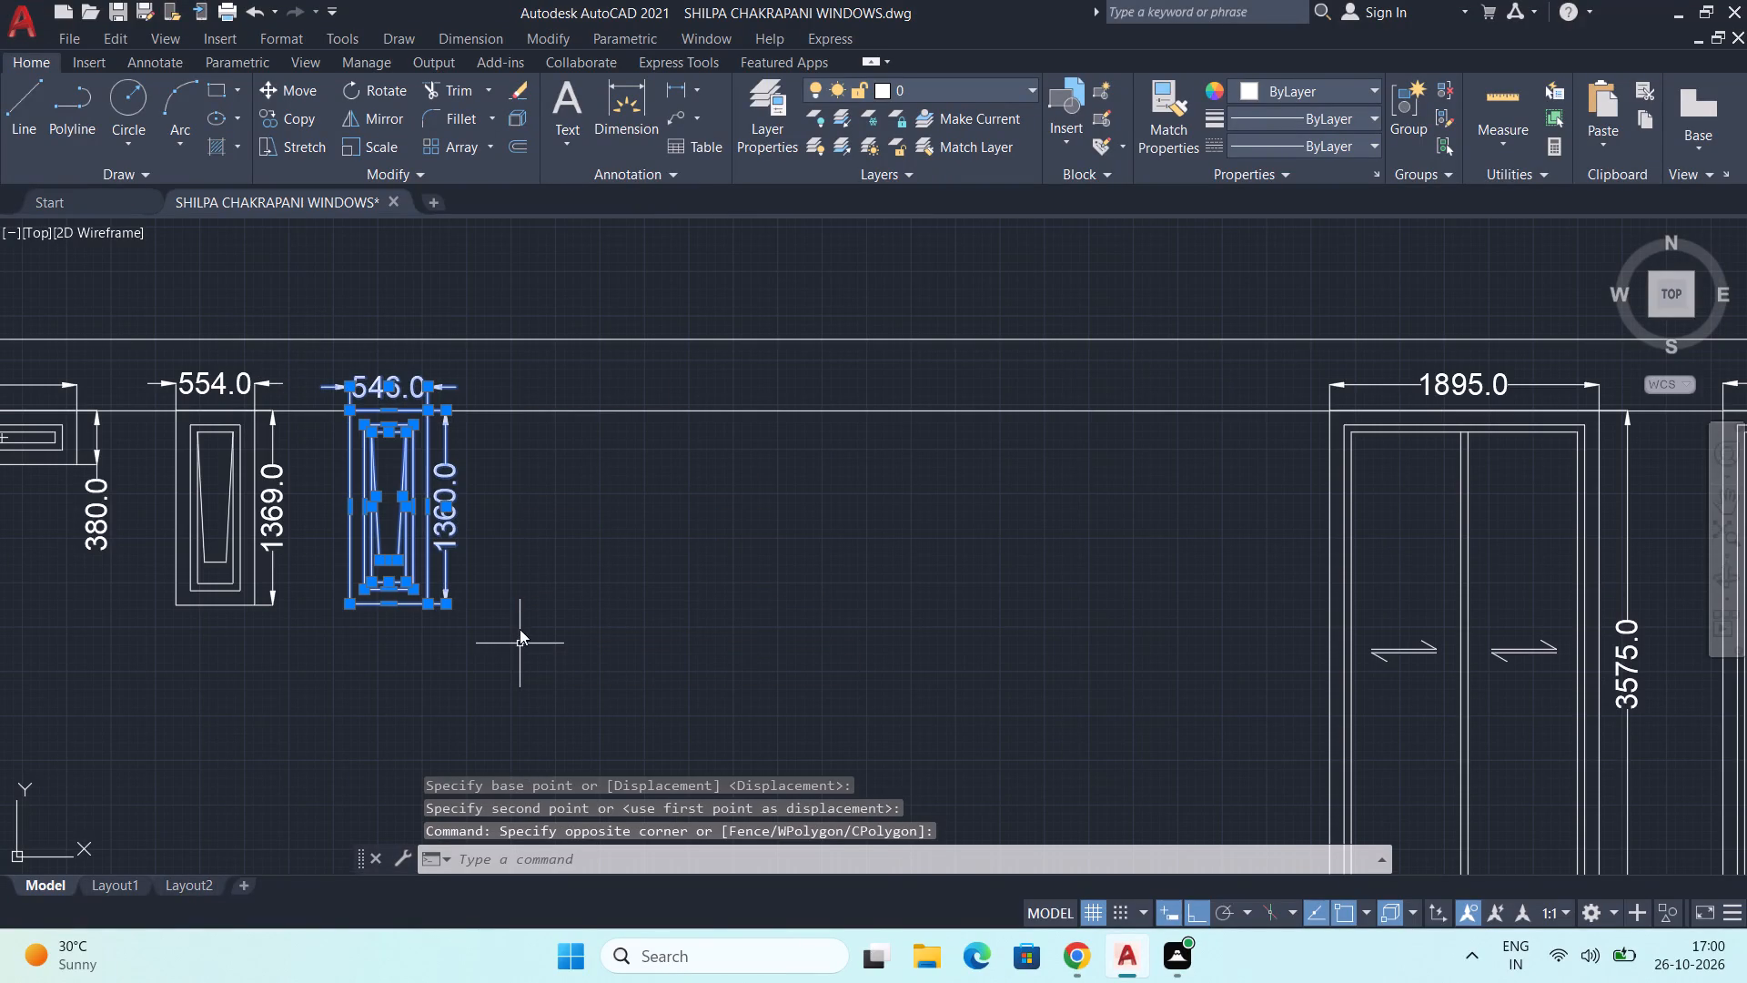
key("Return")
left_click(347, 414)
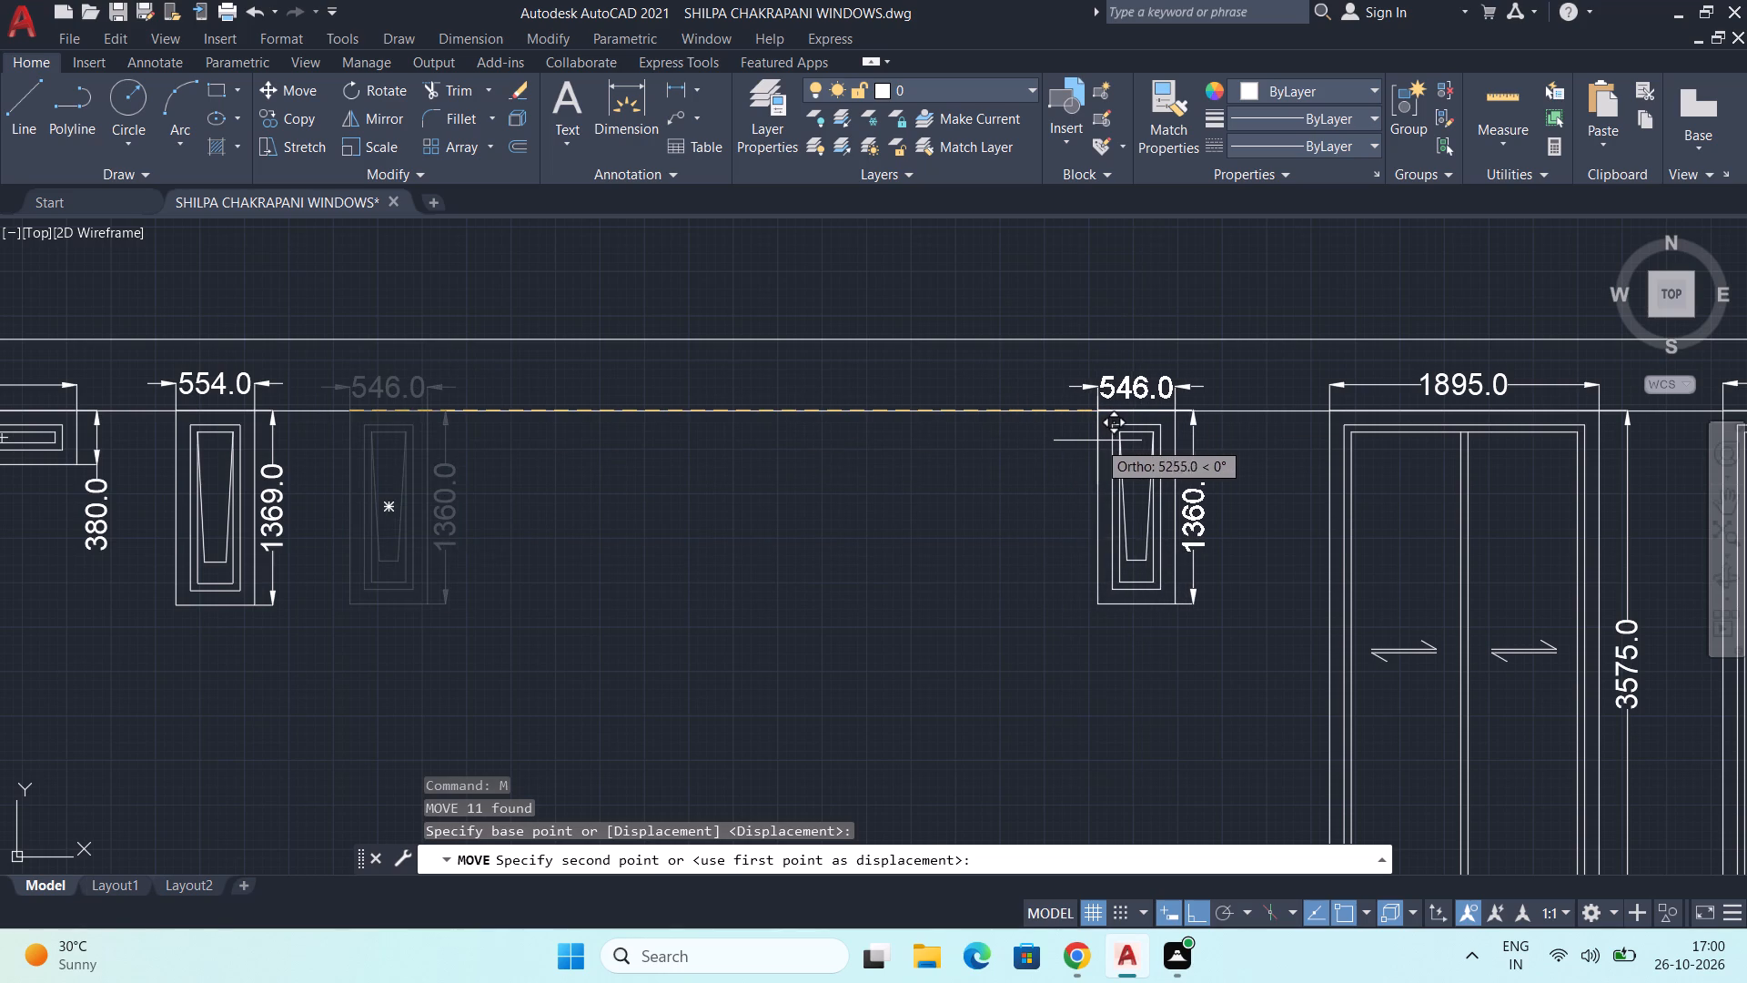
left_click(1110, 441)
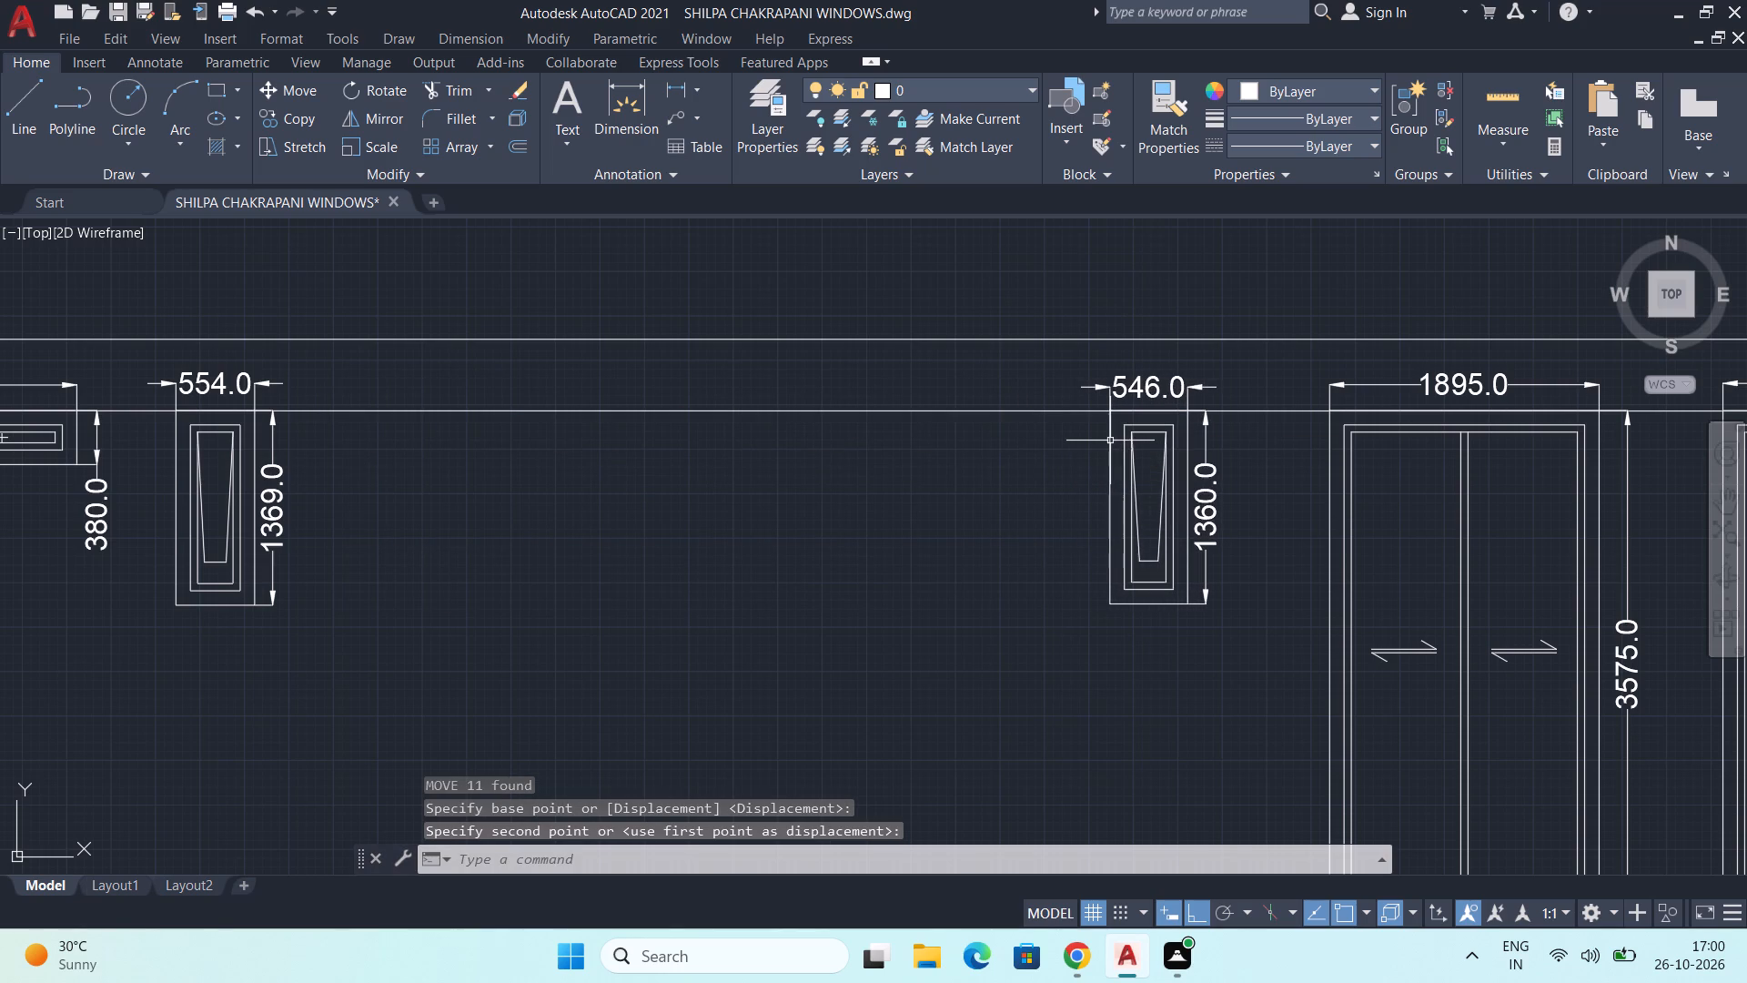
Move the 554-wide window with its dimensions about 4970 rightward along the HOUSE row, towards the 546-wide window.
left_click(128, 346)
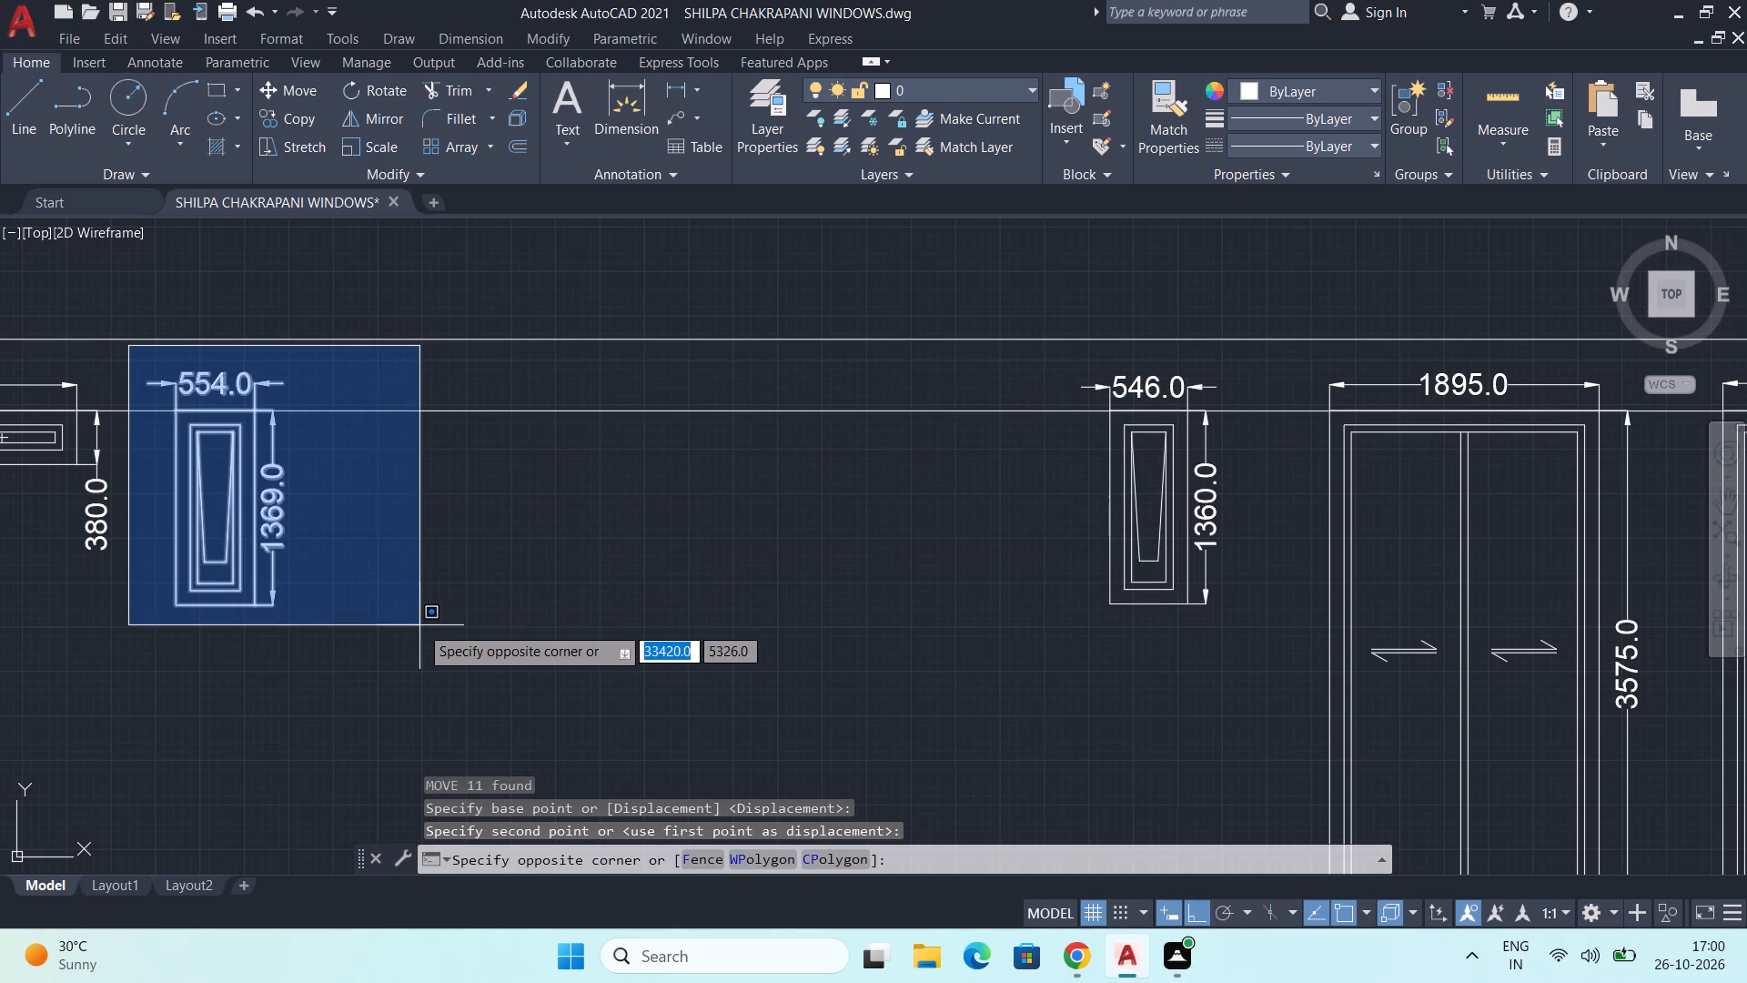
left_click(419, 633)
key("m")
key("Return")
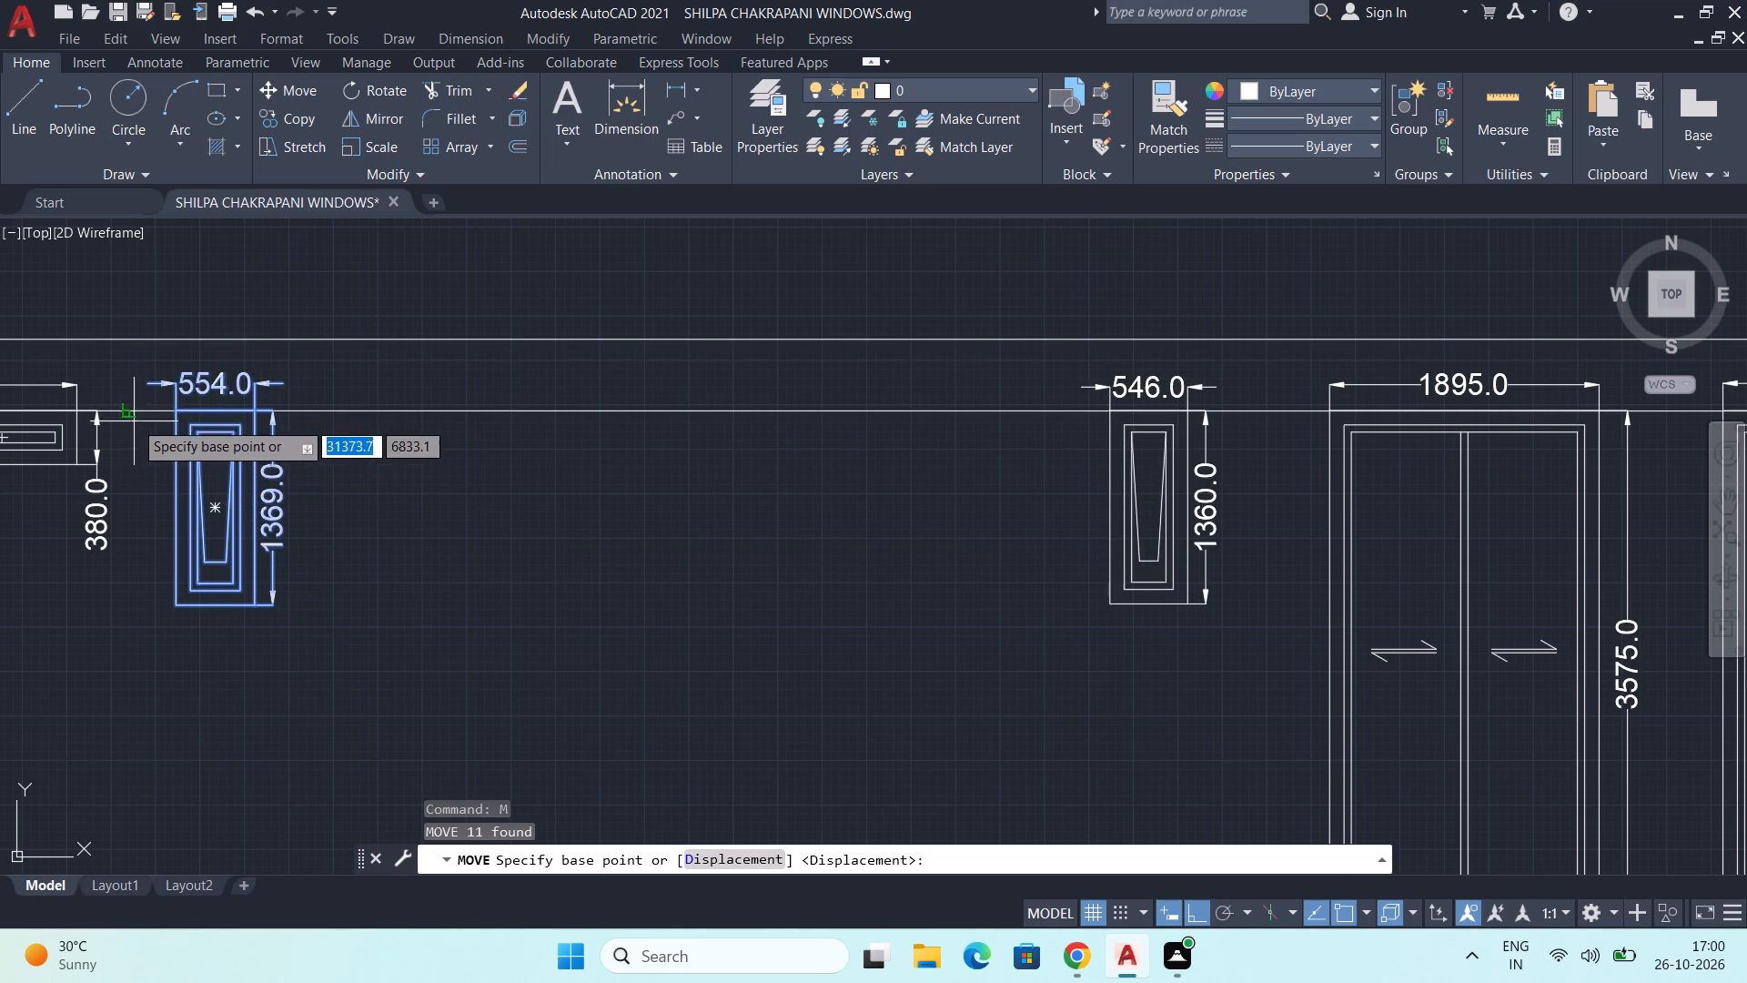
left_click_drag(170, 411, 187, 411)
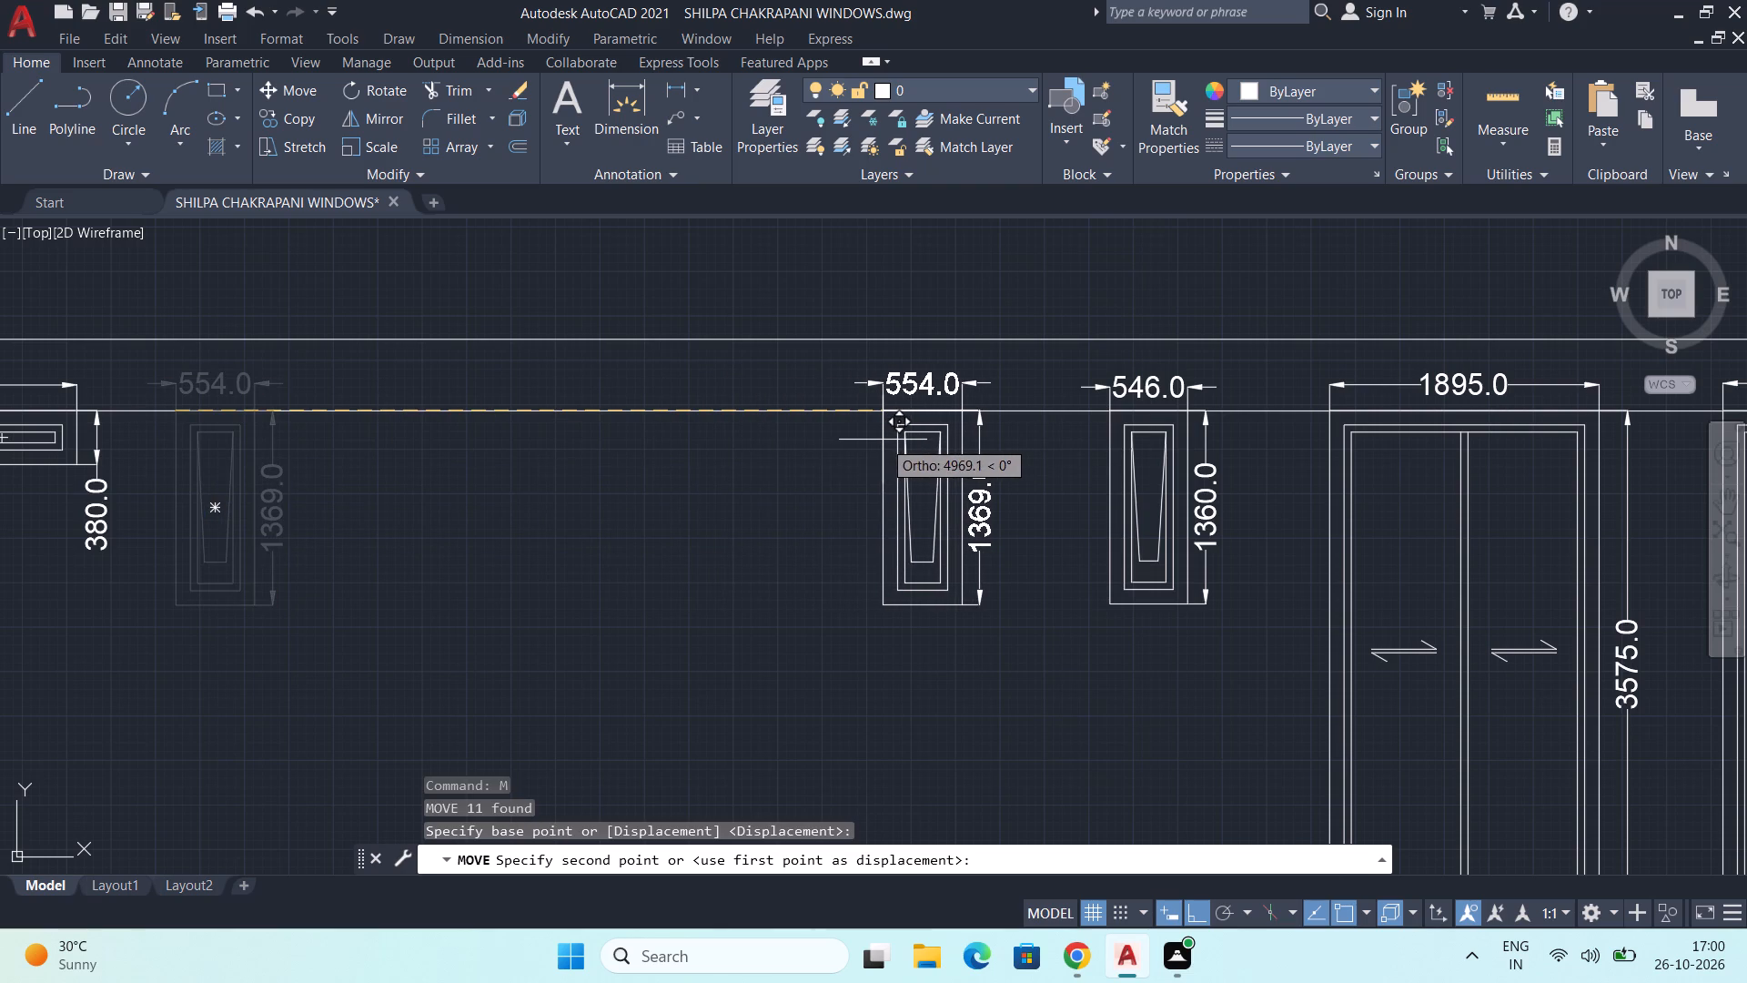
left_click(883, 440)
Move the 1762-wide window with its dimensions about 4430 rightward along the HOUSE row, towards the 554-wide window.
scroll(808, 448, "down", 1)
middle_click_drag(346, 501, 554, 531)
scroll(453, 494, "down", 1)
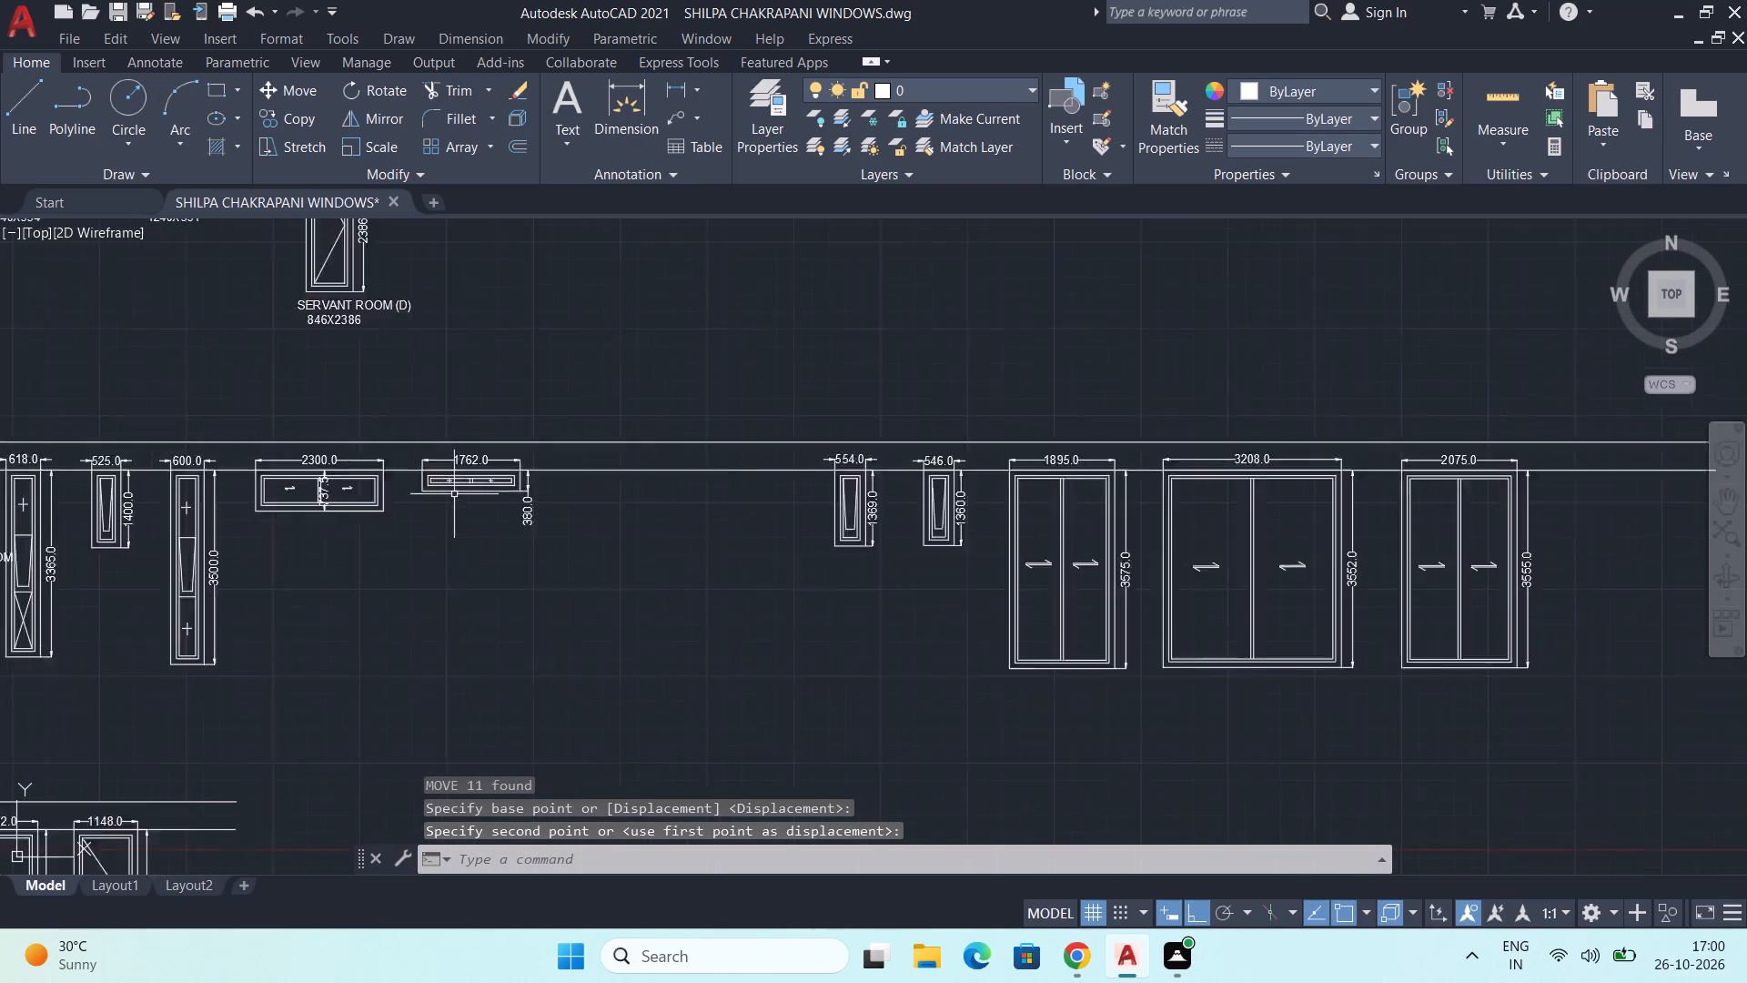
scroll(457, 494, "down", 1)
scroll(443, 483, "up", 3)
left_click_drag(371, 387, 385, 391)
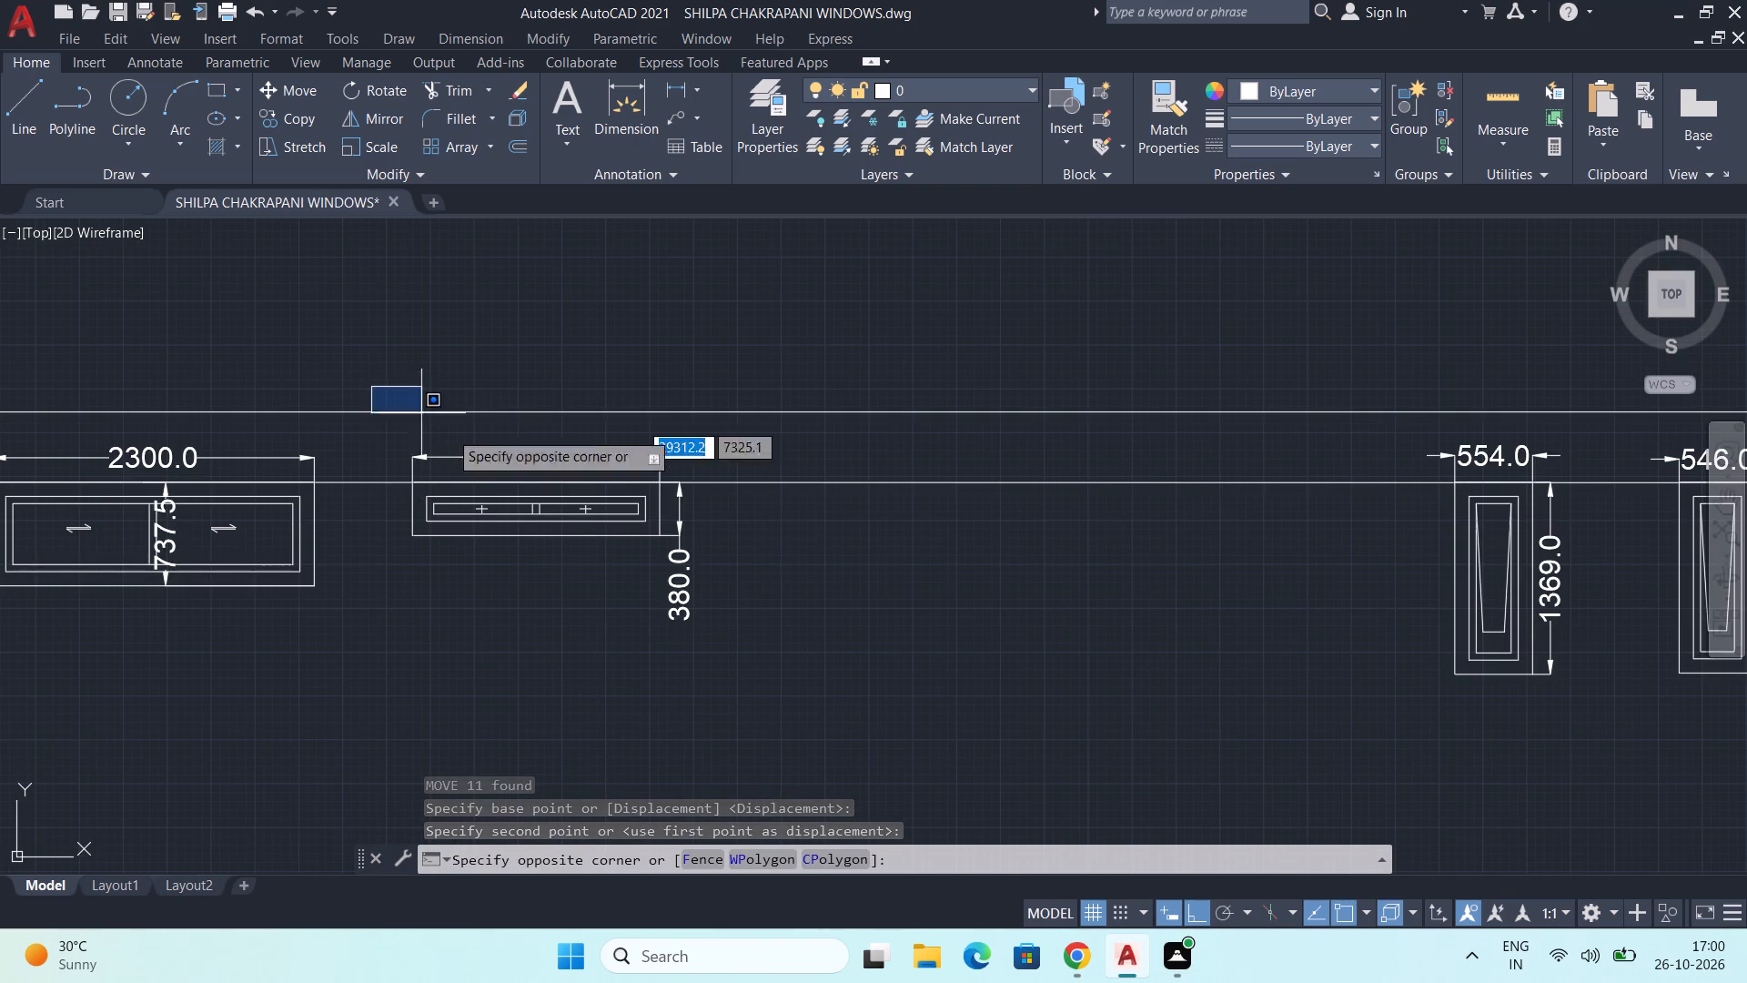
left_click(772, 696)
key("m")
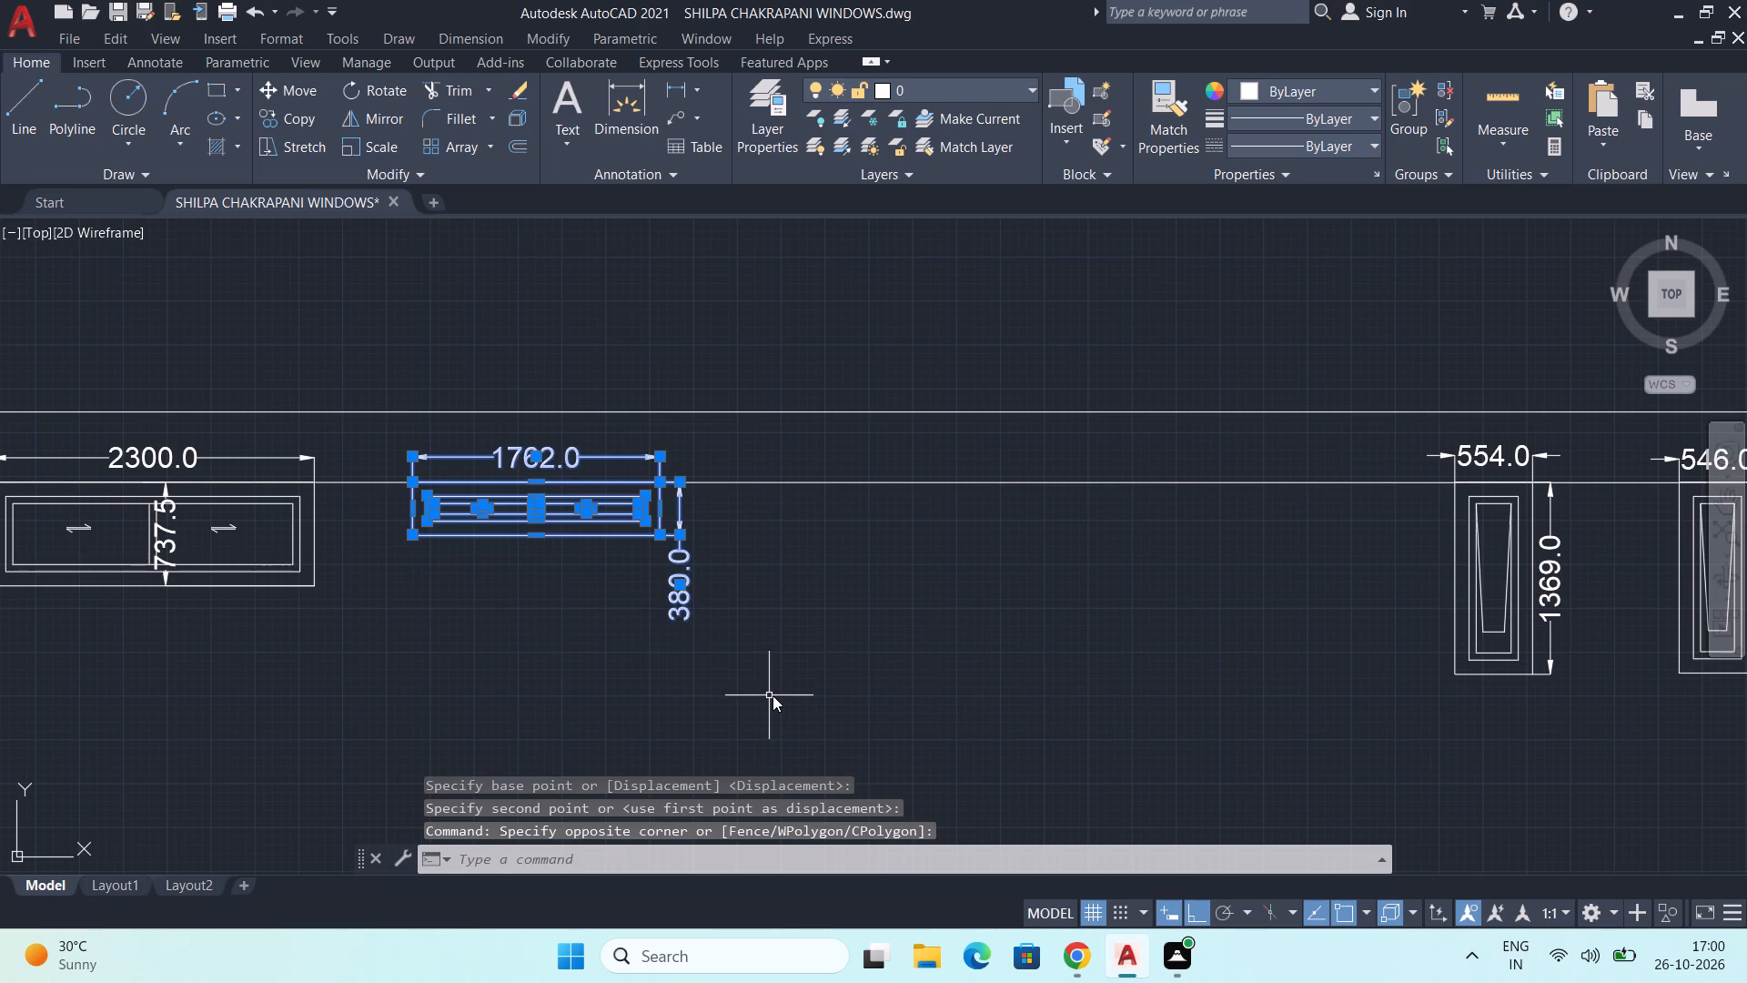
key("Return")
left_click_drag(407, 477, 432, 481)
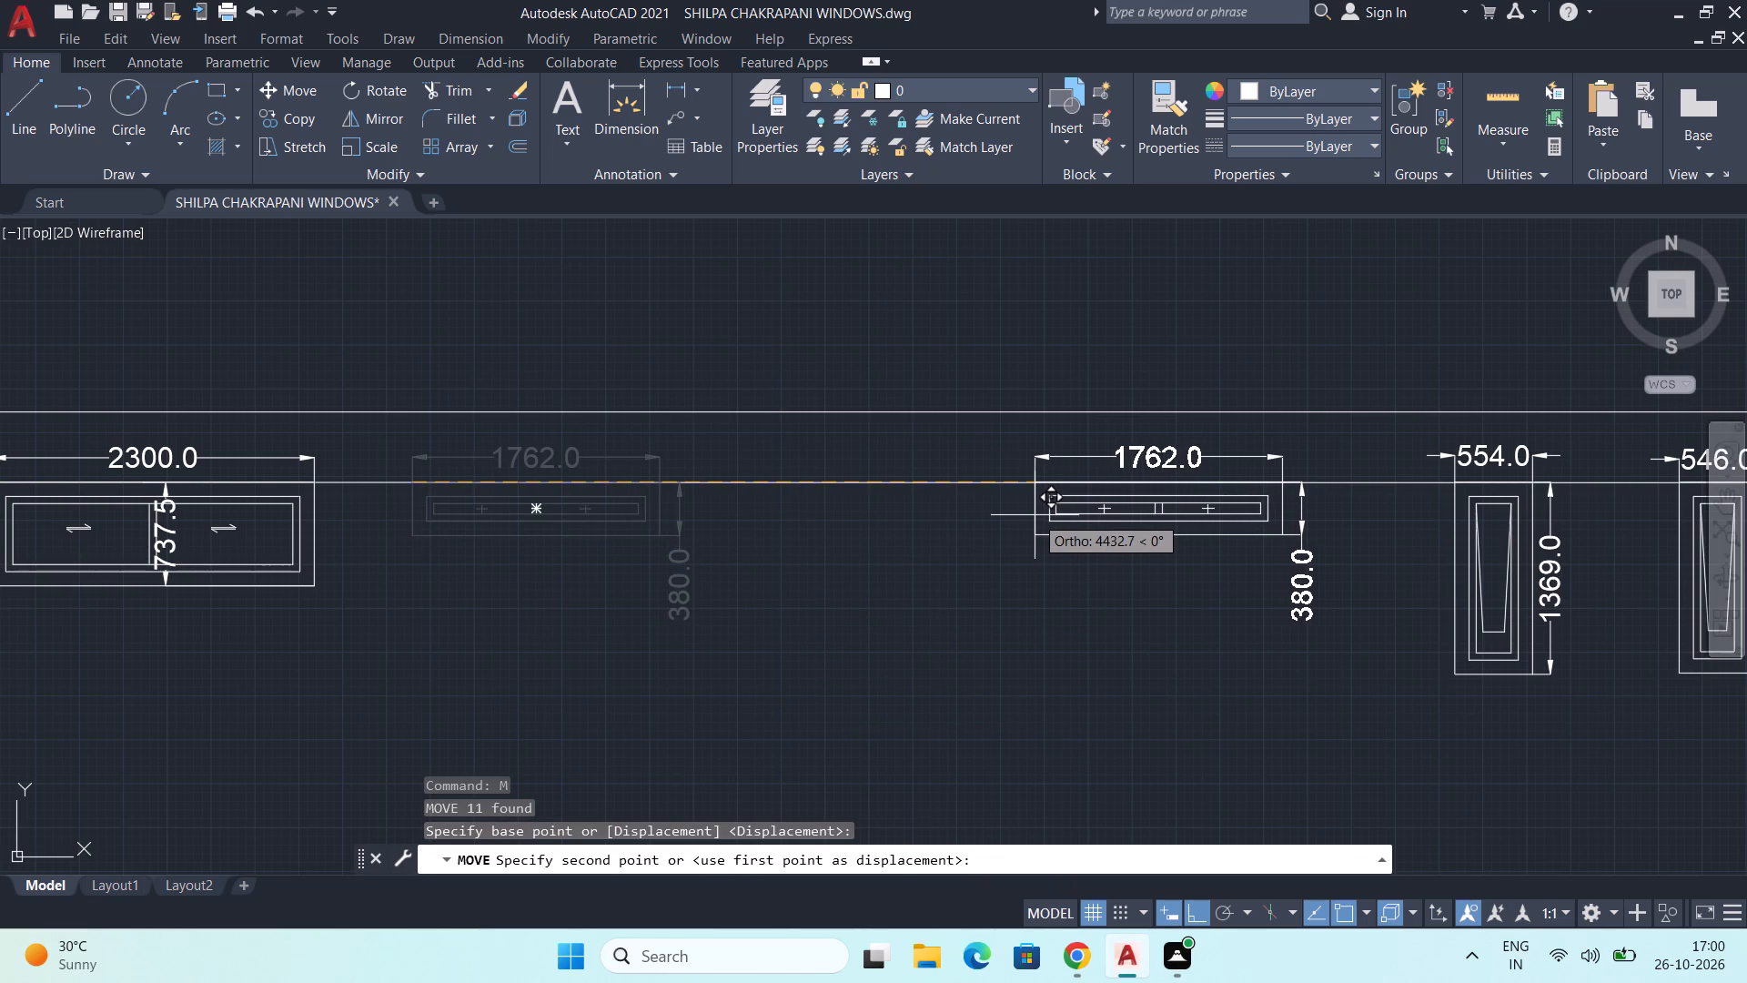
left_click(1035, 515)
Move the 2300-wide window with its dimensions about 4240 rightward along the HOUSE row, towards the 1762-wide window.
scroll(136, 483, "down", 1)
middle_click_drag(115, 543, 449, 533)
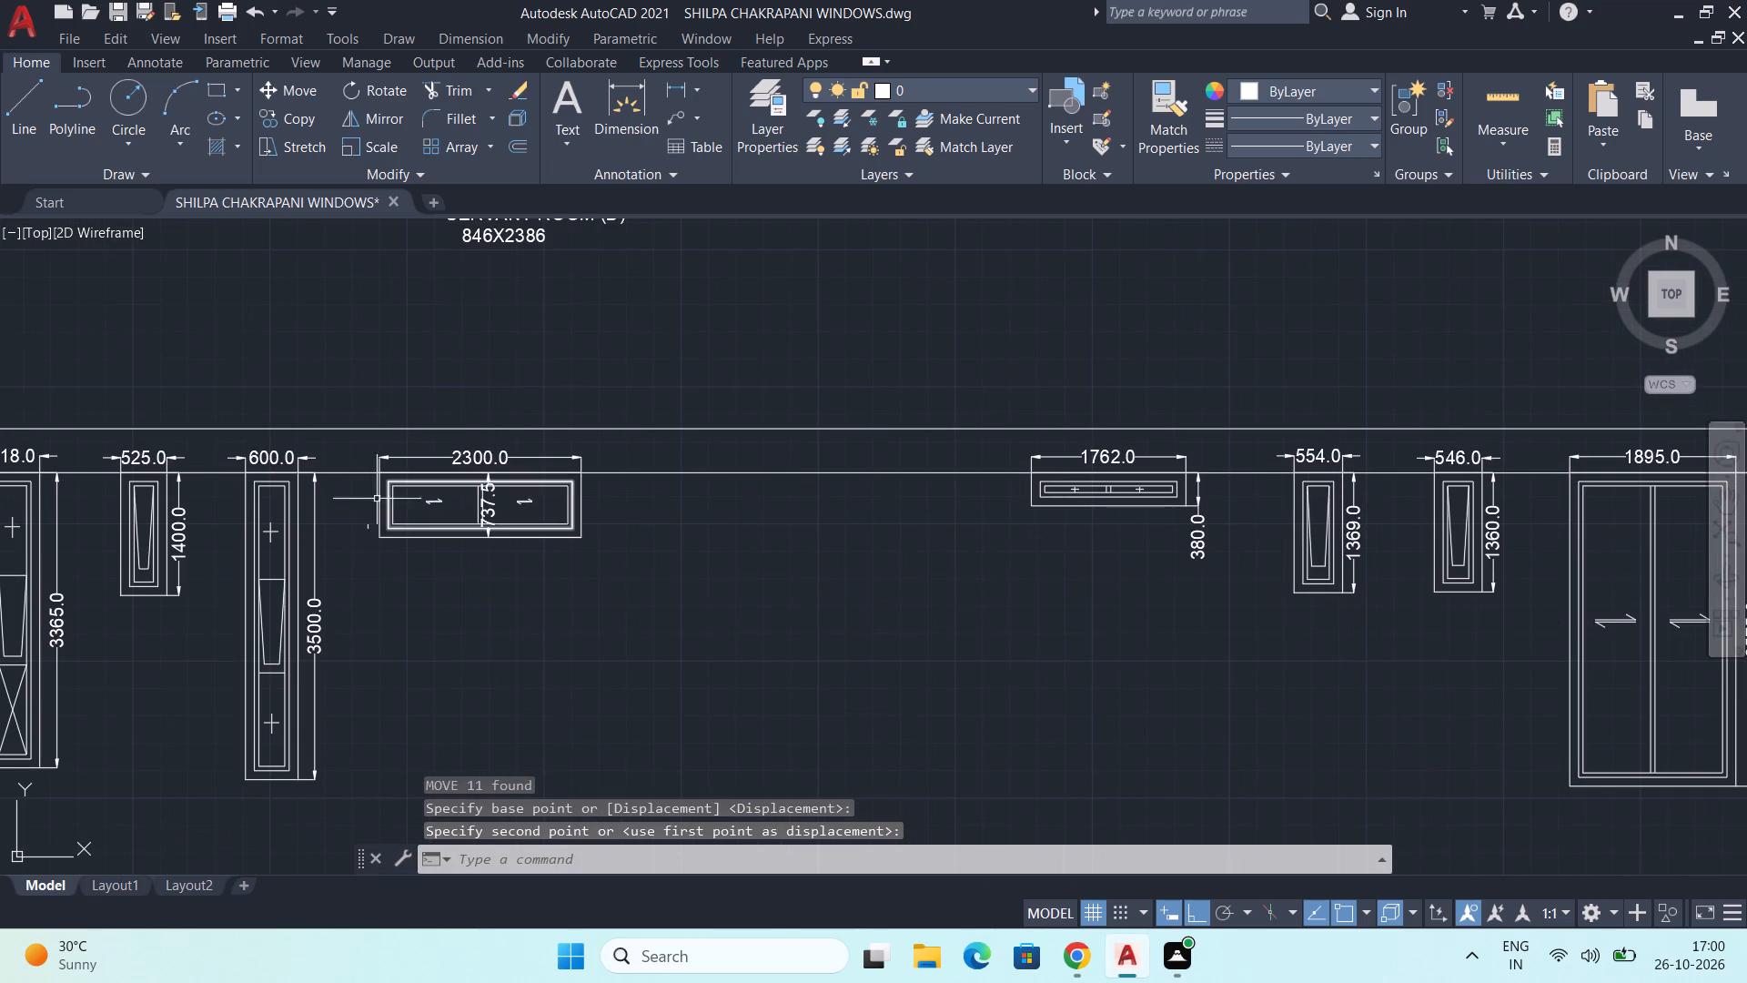
left_click_drag(351, 415, 380, 427)
left_click(661, 624)
key("m")
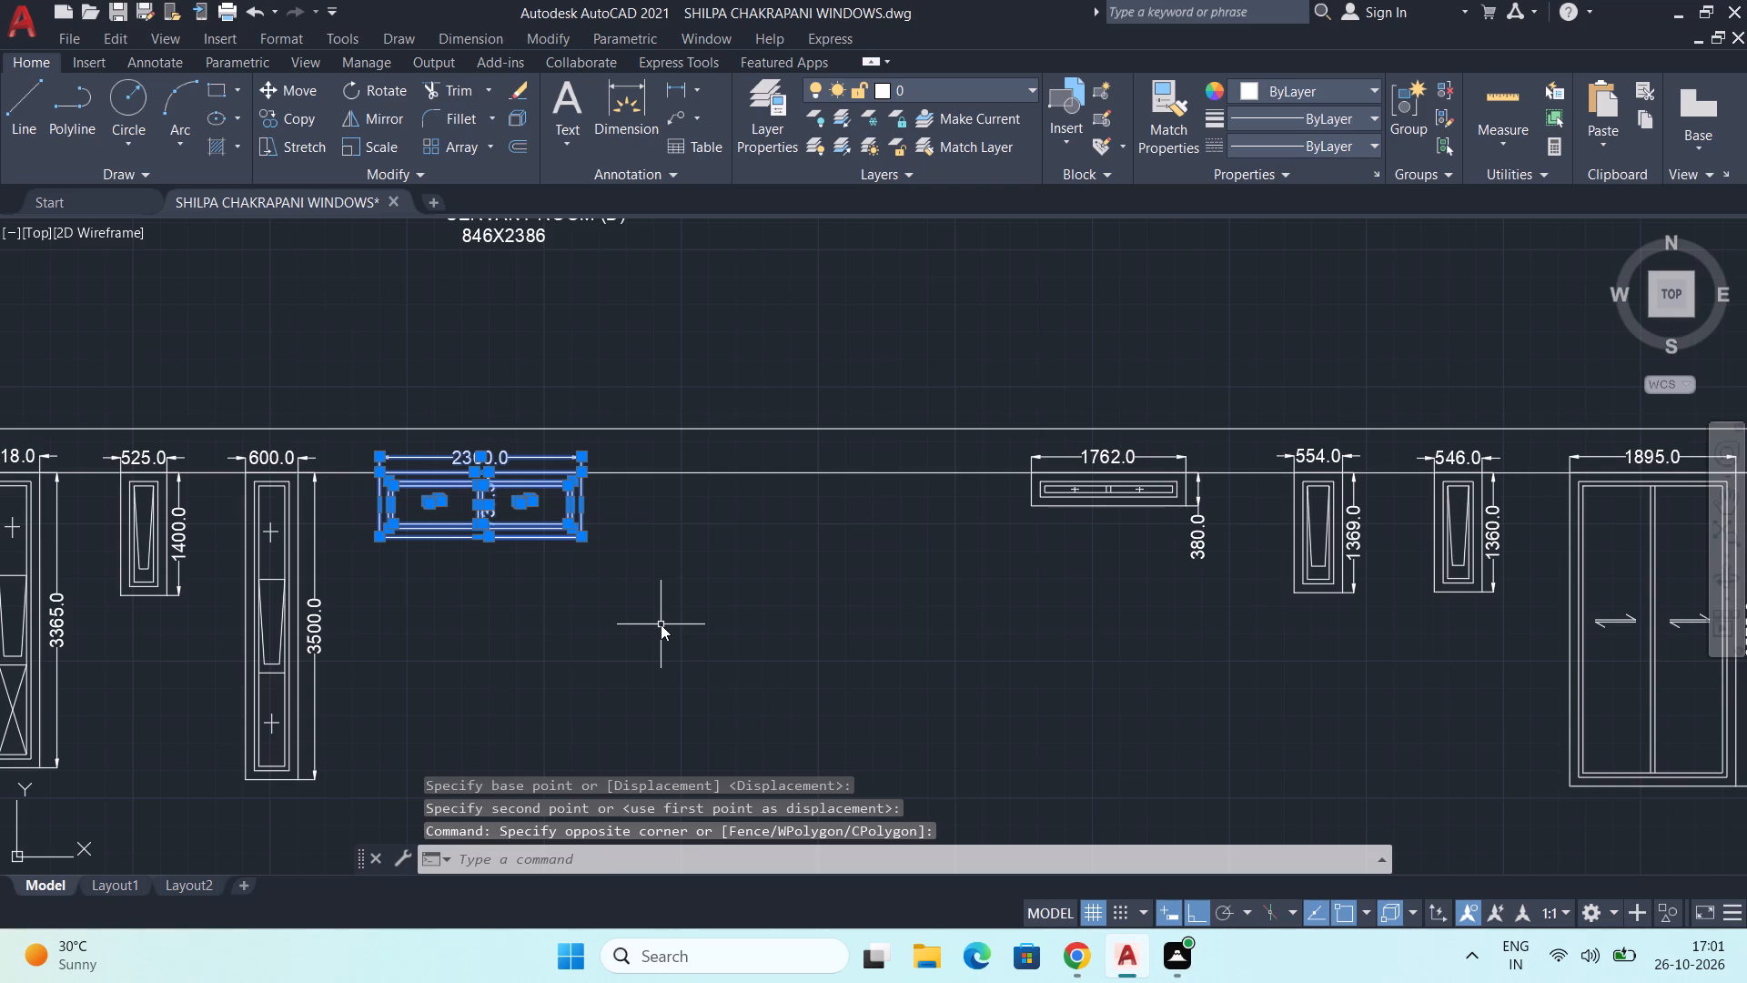
key("Return")
left_click(379, 477)
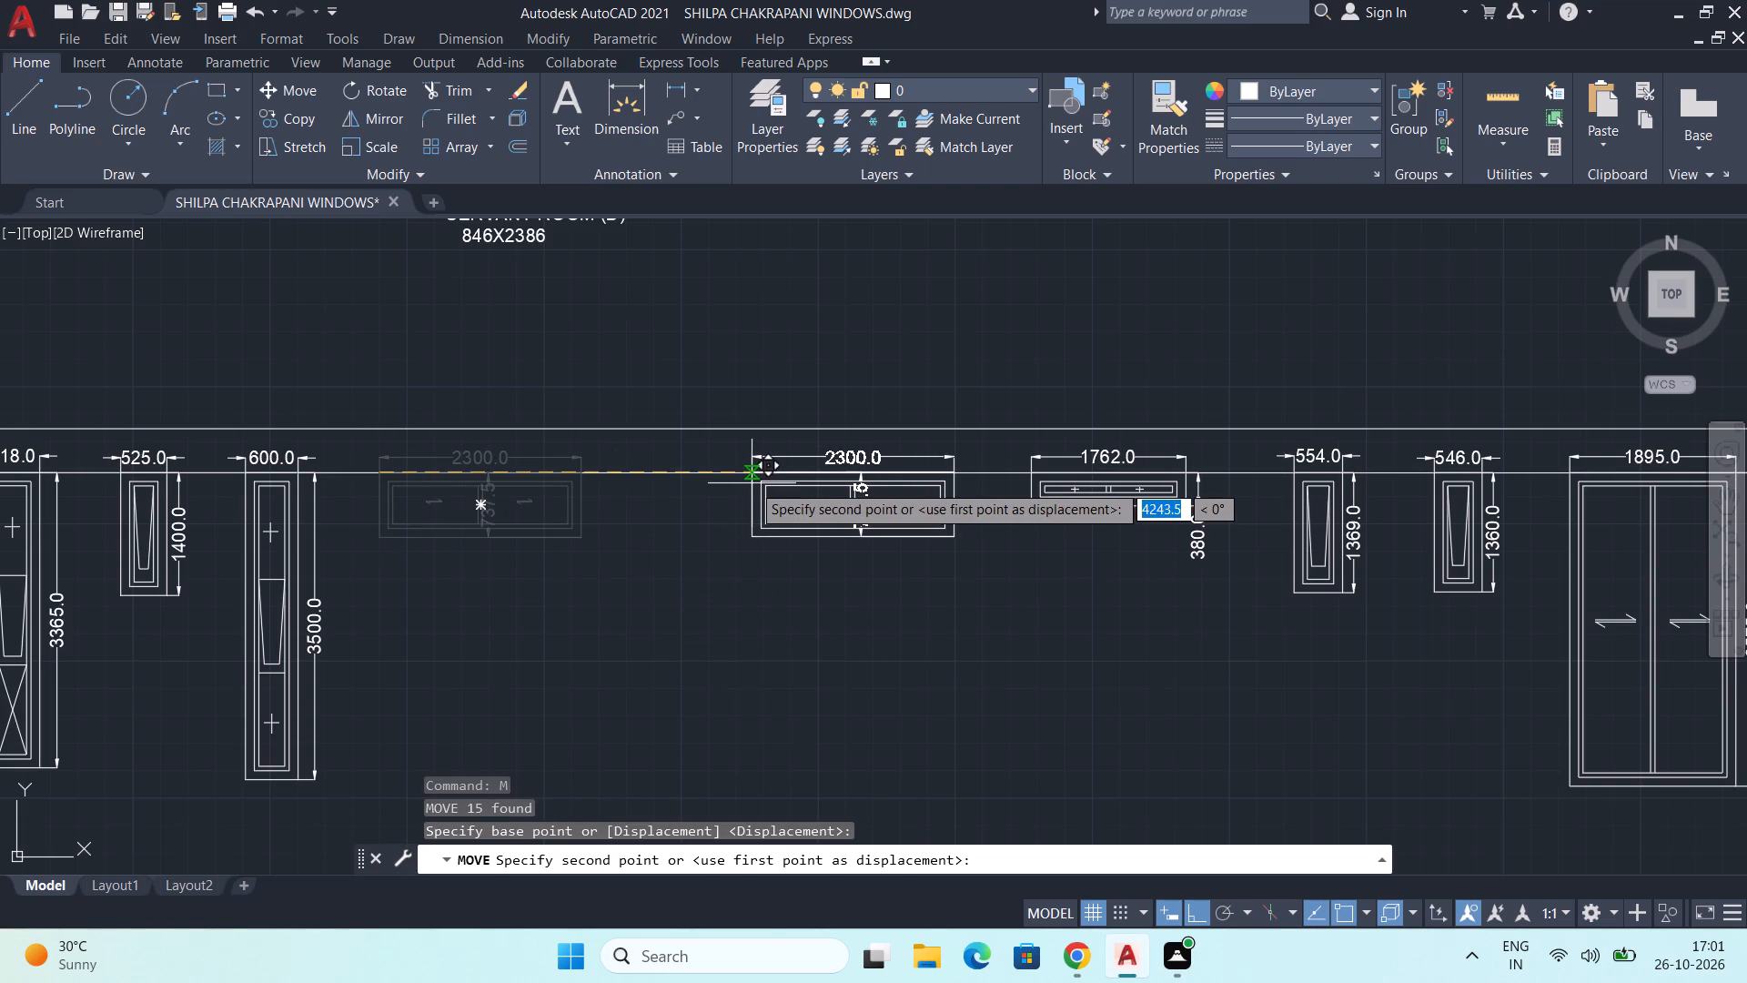
left_click(752, 483)
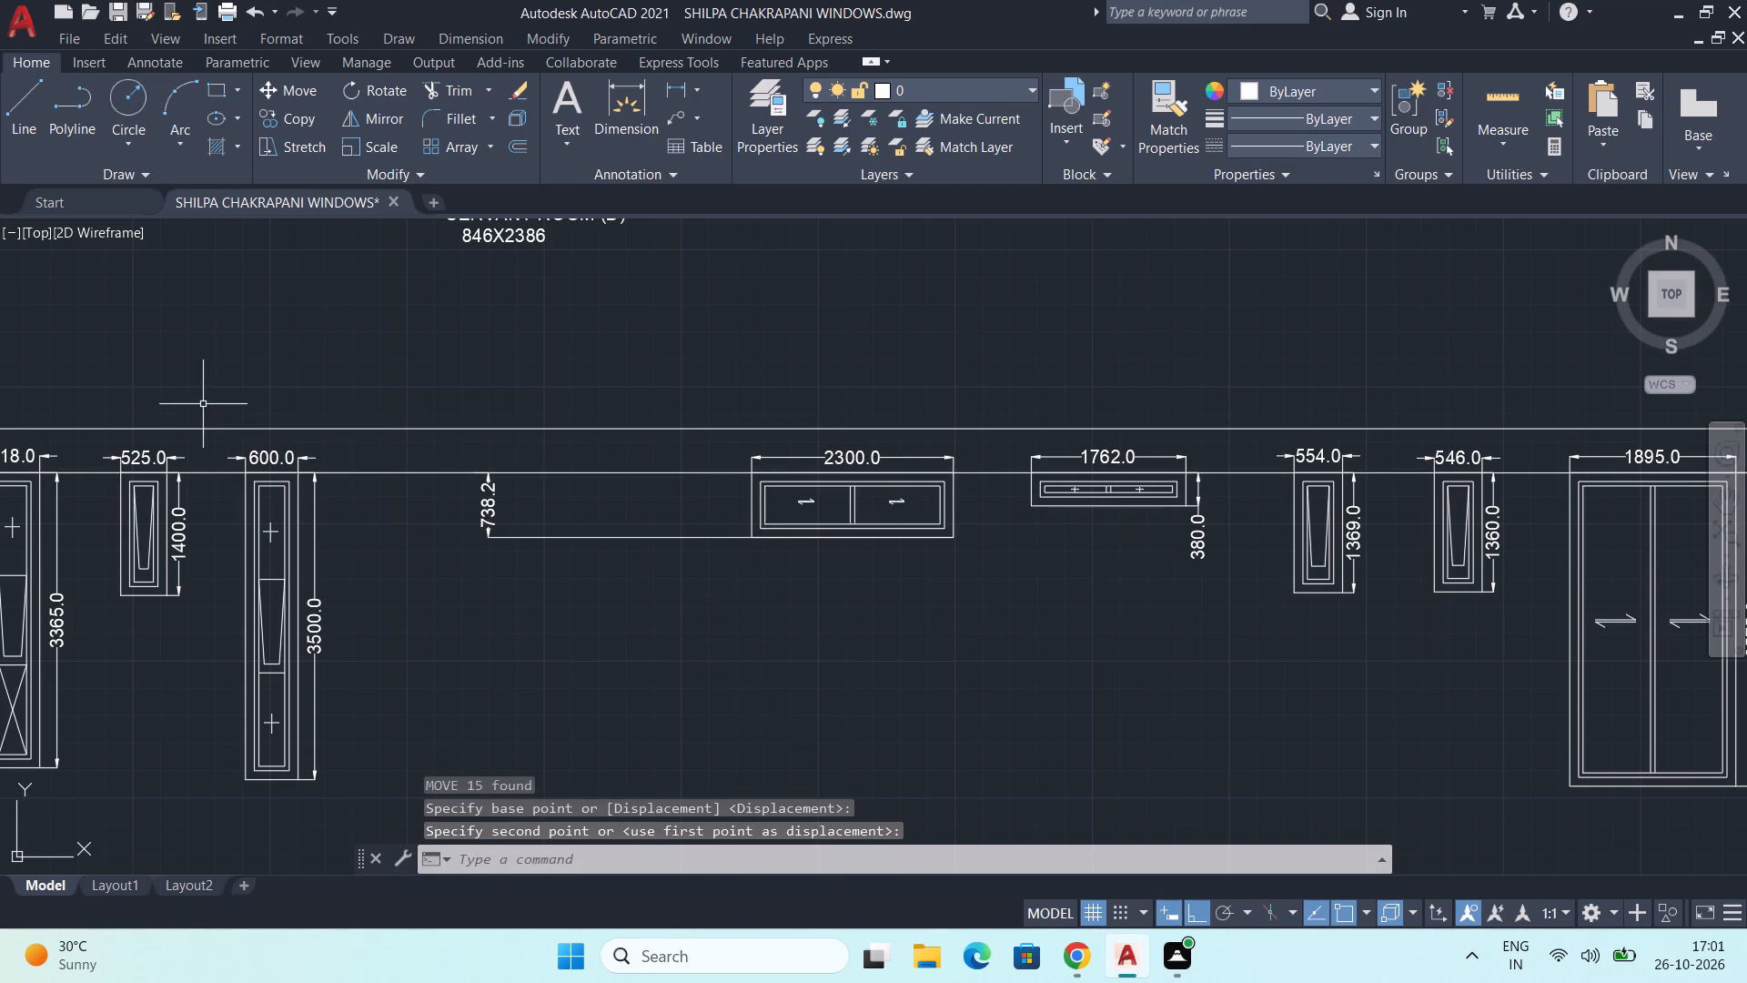
Delete the stray vertical height dimension of the 2300-wide window in the HOUSE row.
scroll(508, 512, "up", 1)
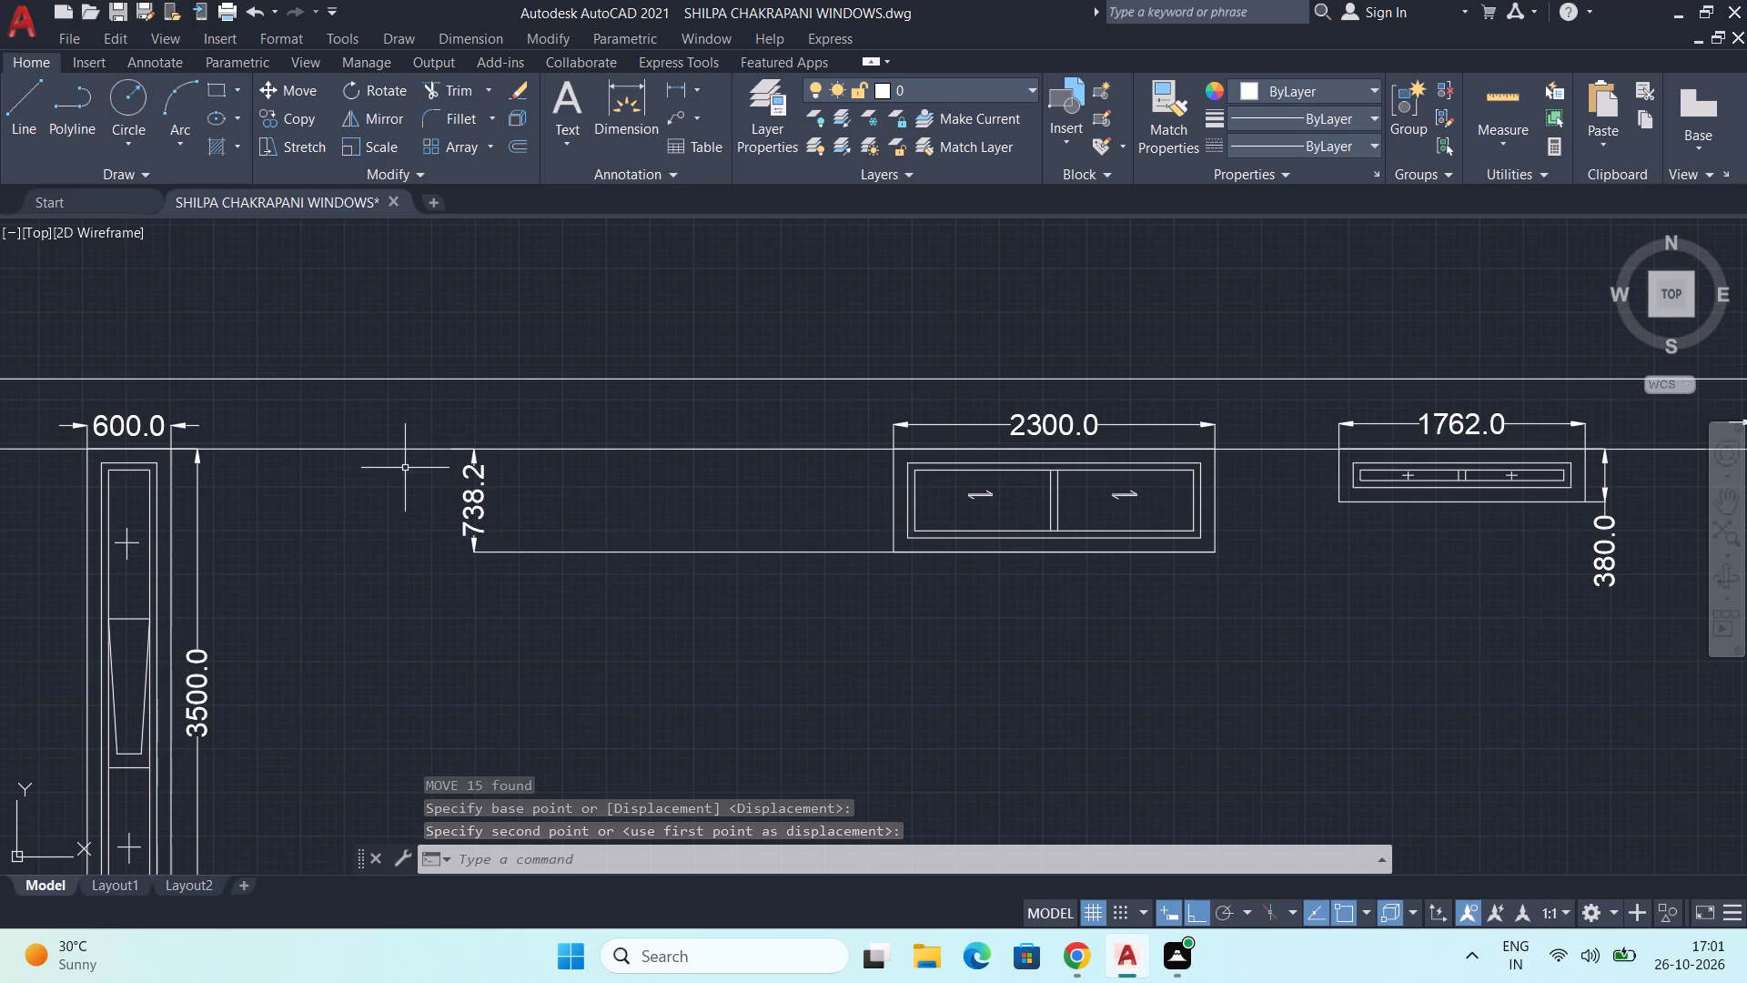
left_click(469, 512)
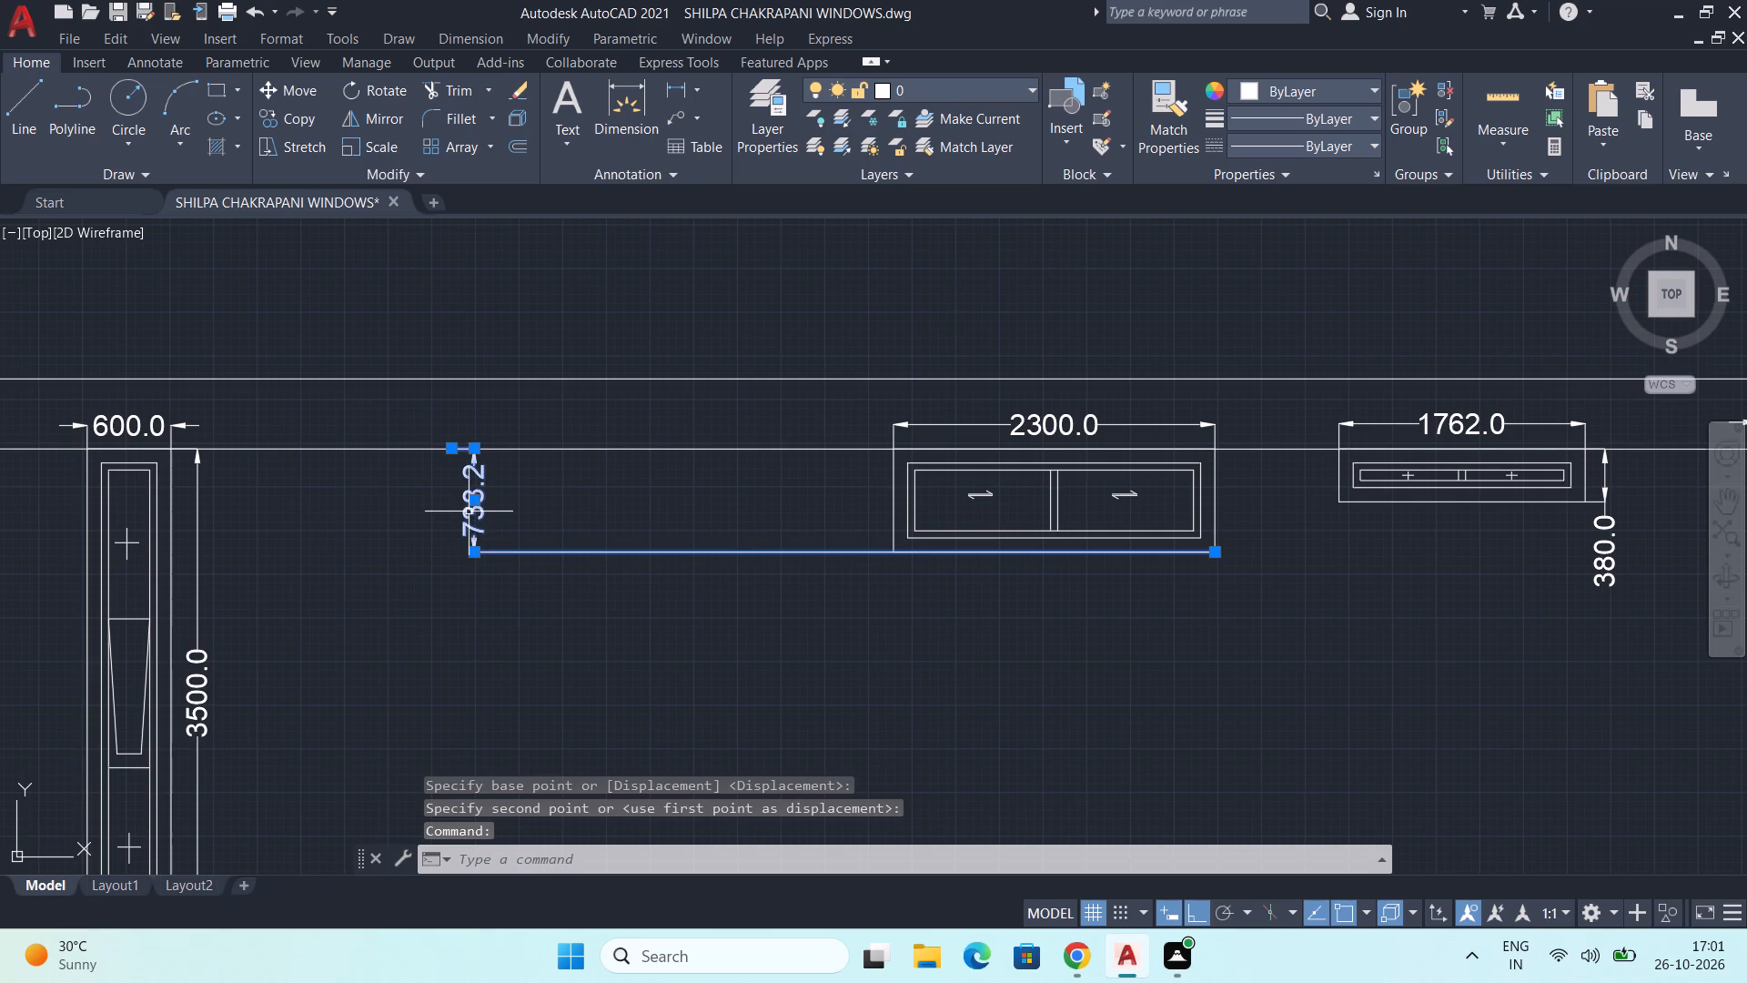
key("Delete")
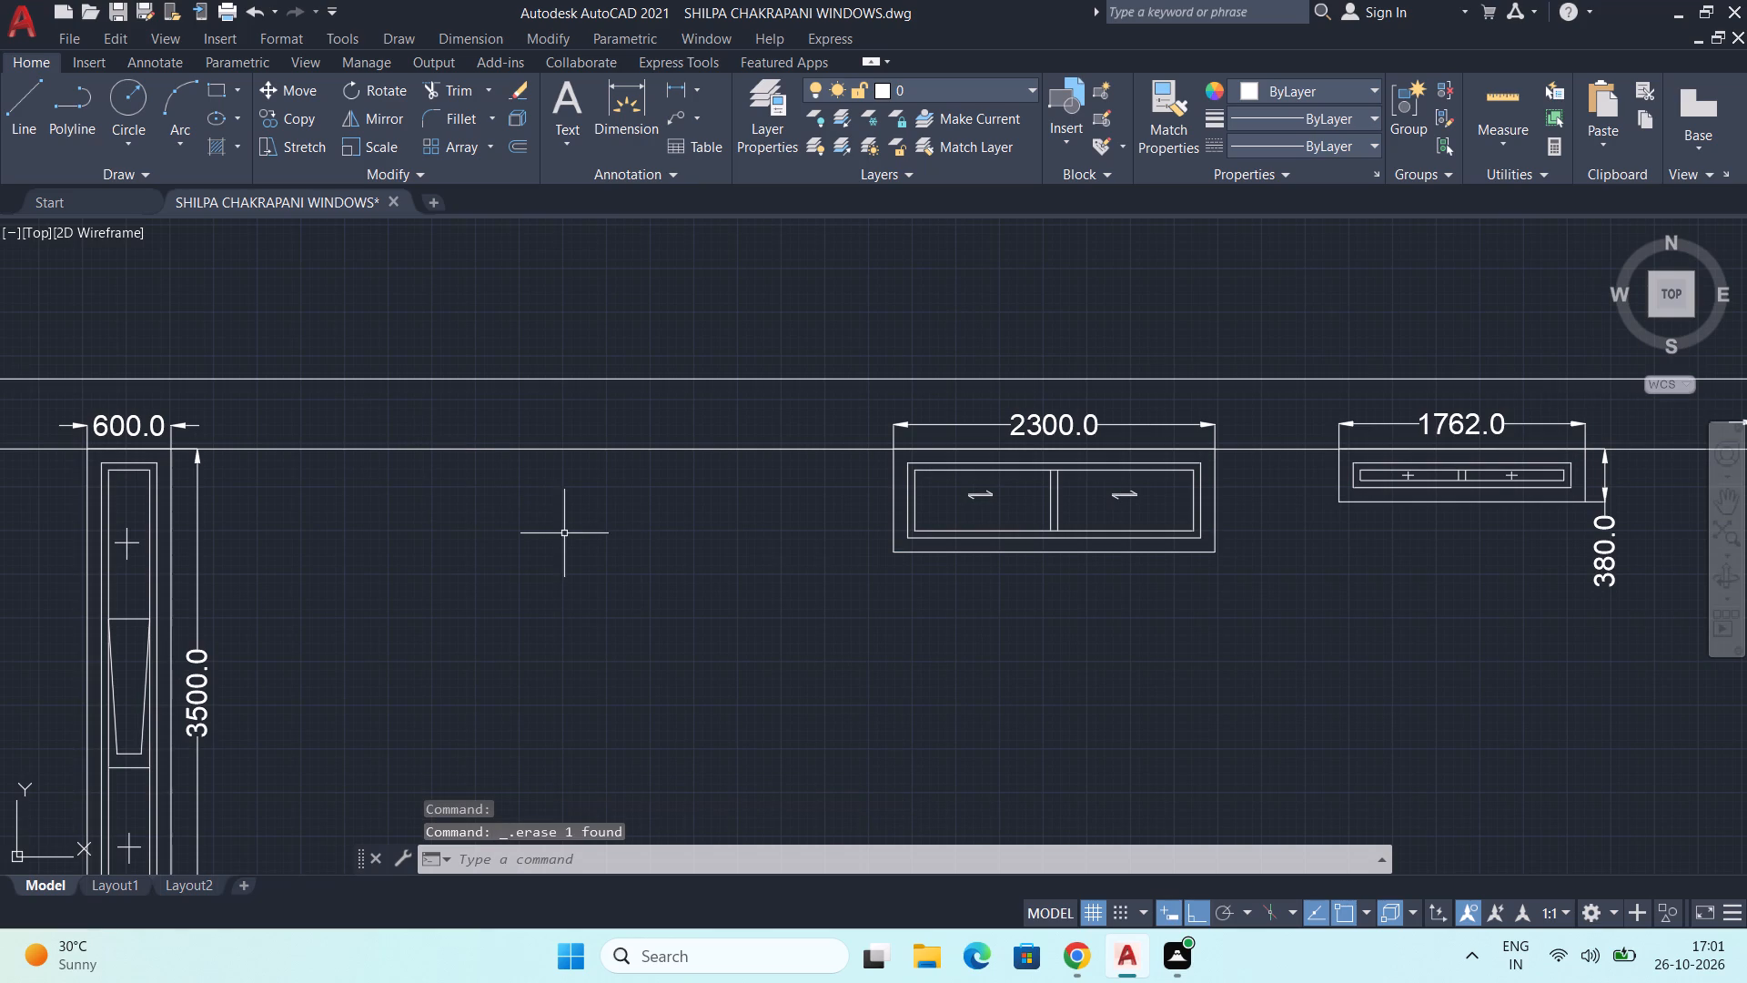
middle_click_drag(574, 537, 547, 540)
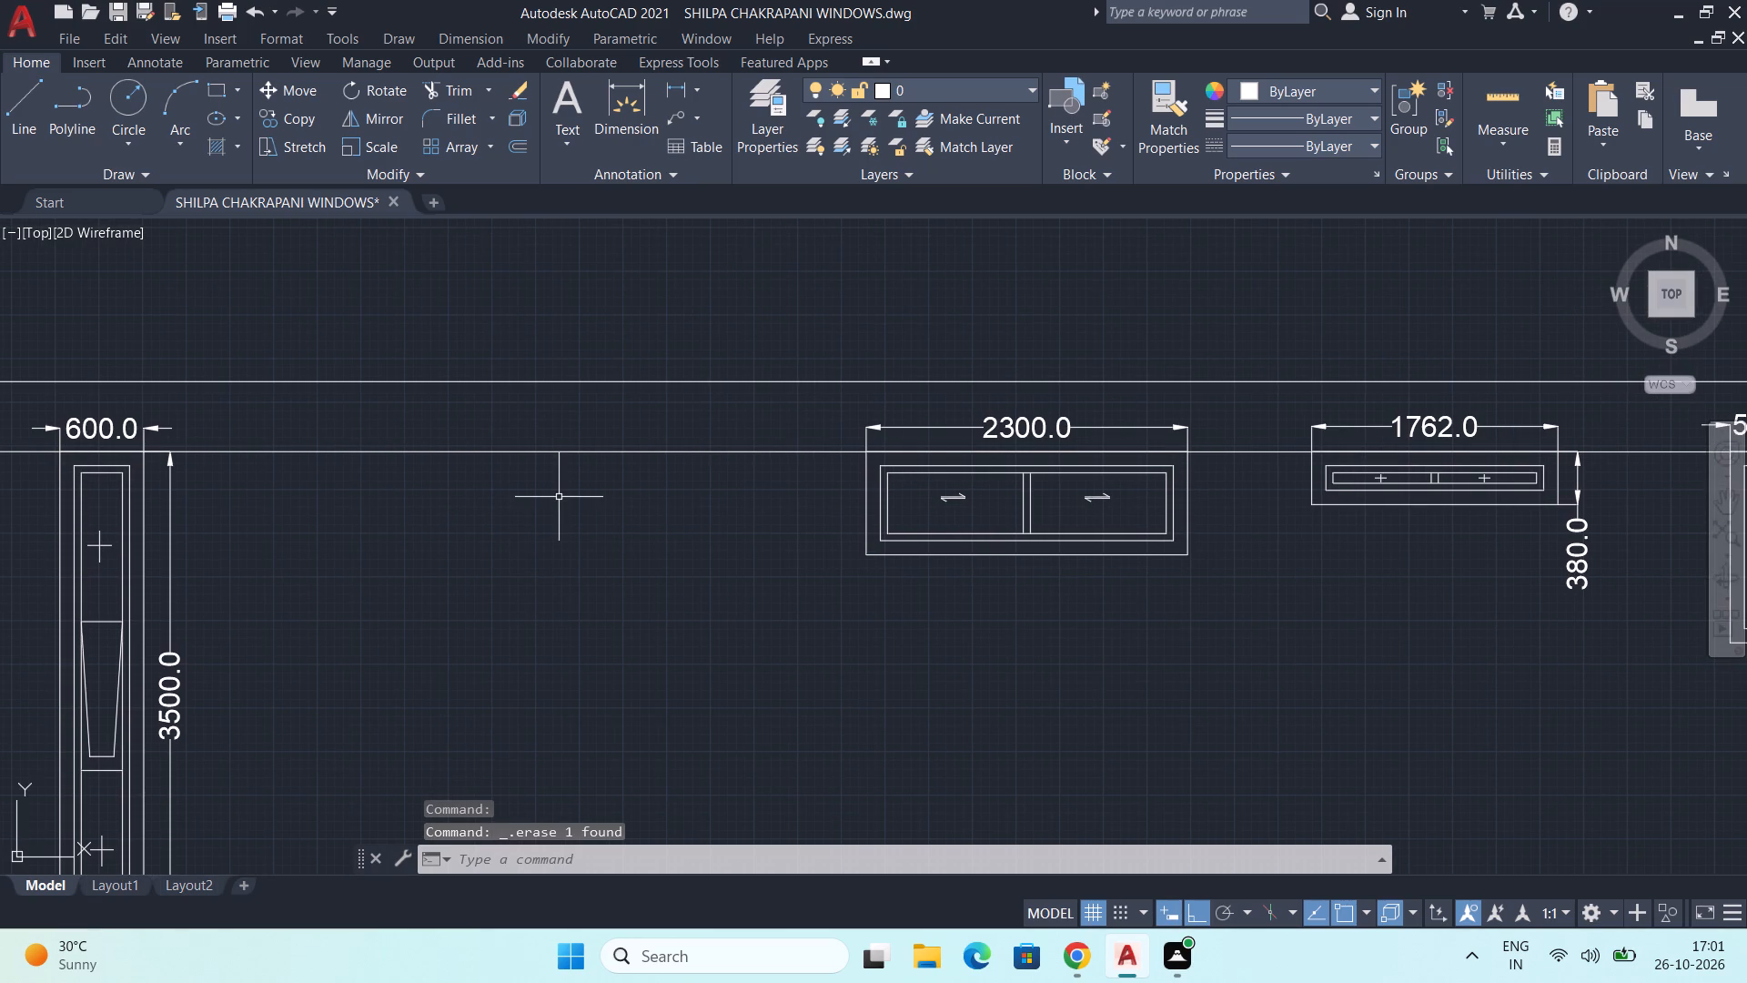
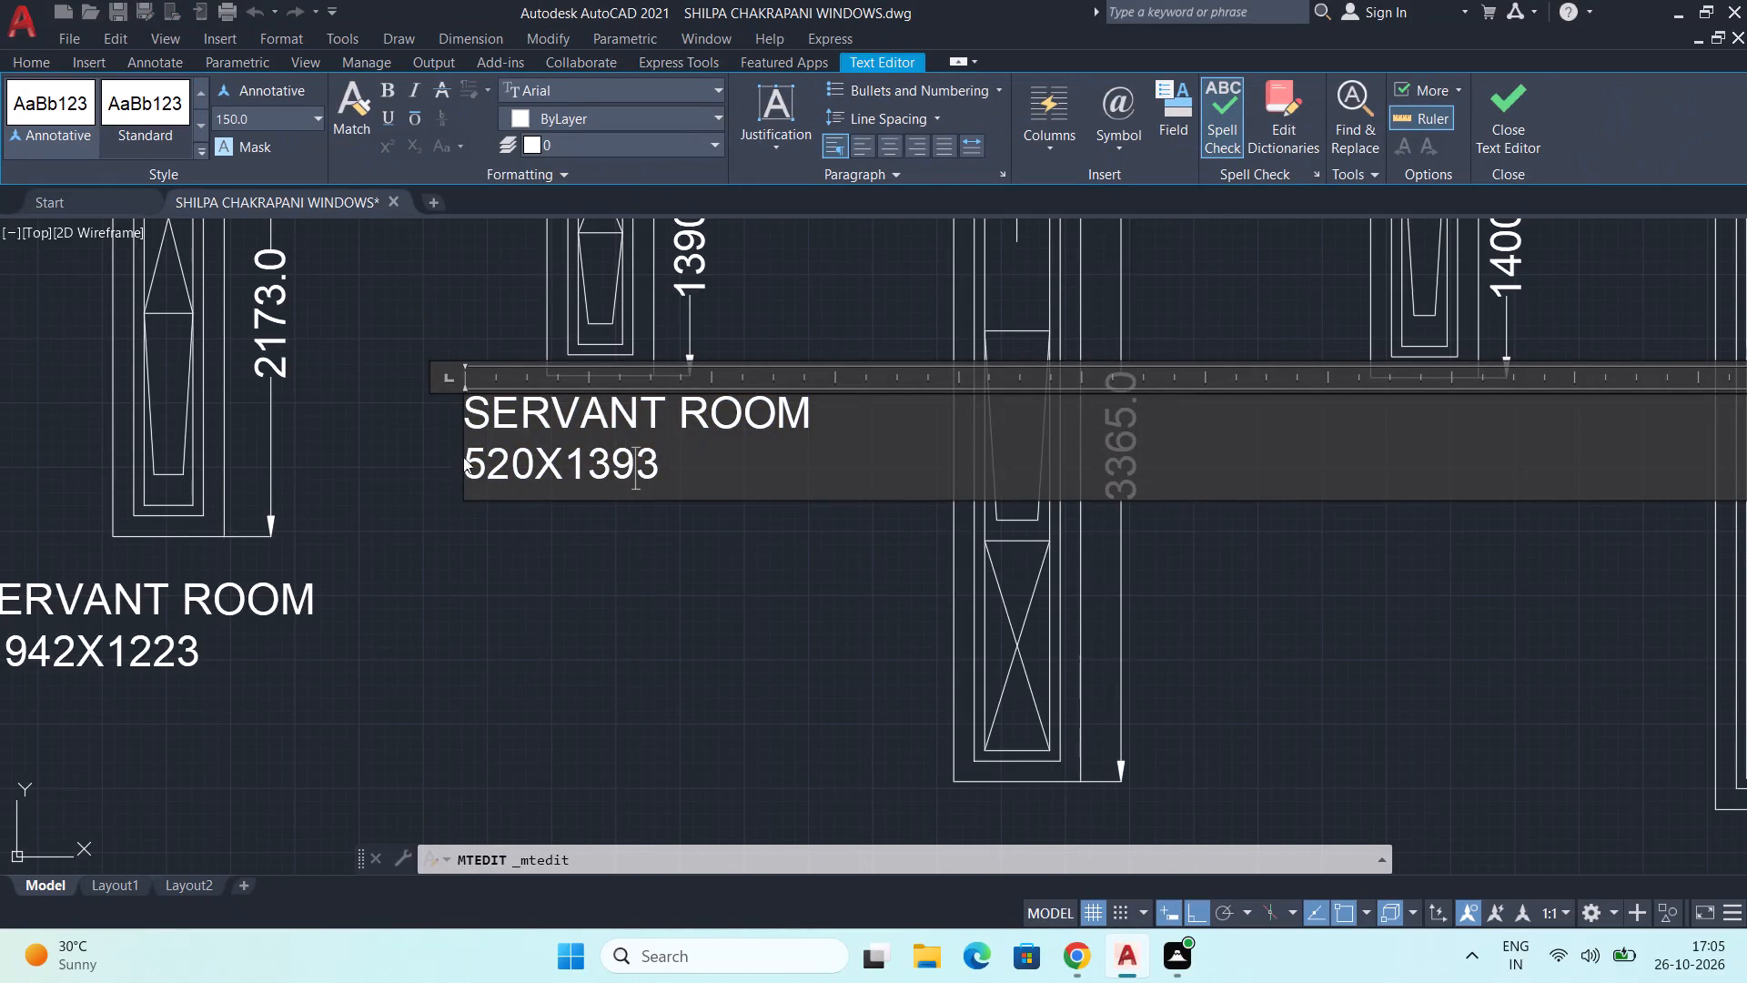
Indent the 520X1393 line of the second SERVANT ROOM label with three spaces to centre it under the first line.
left_click(465, 456)
key("space")
key("space")
key("space")
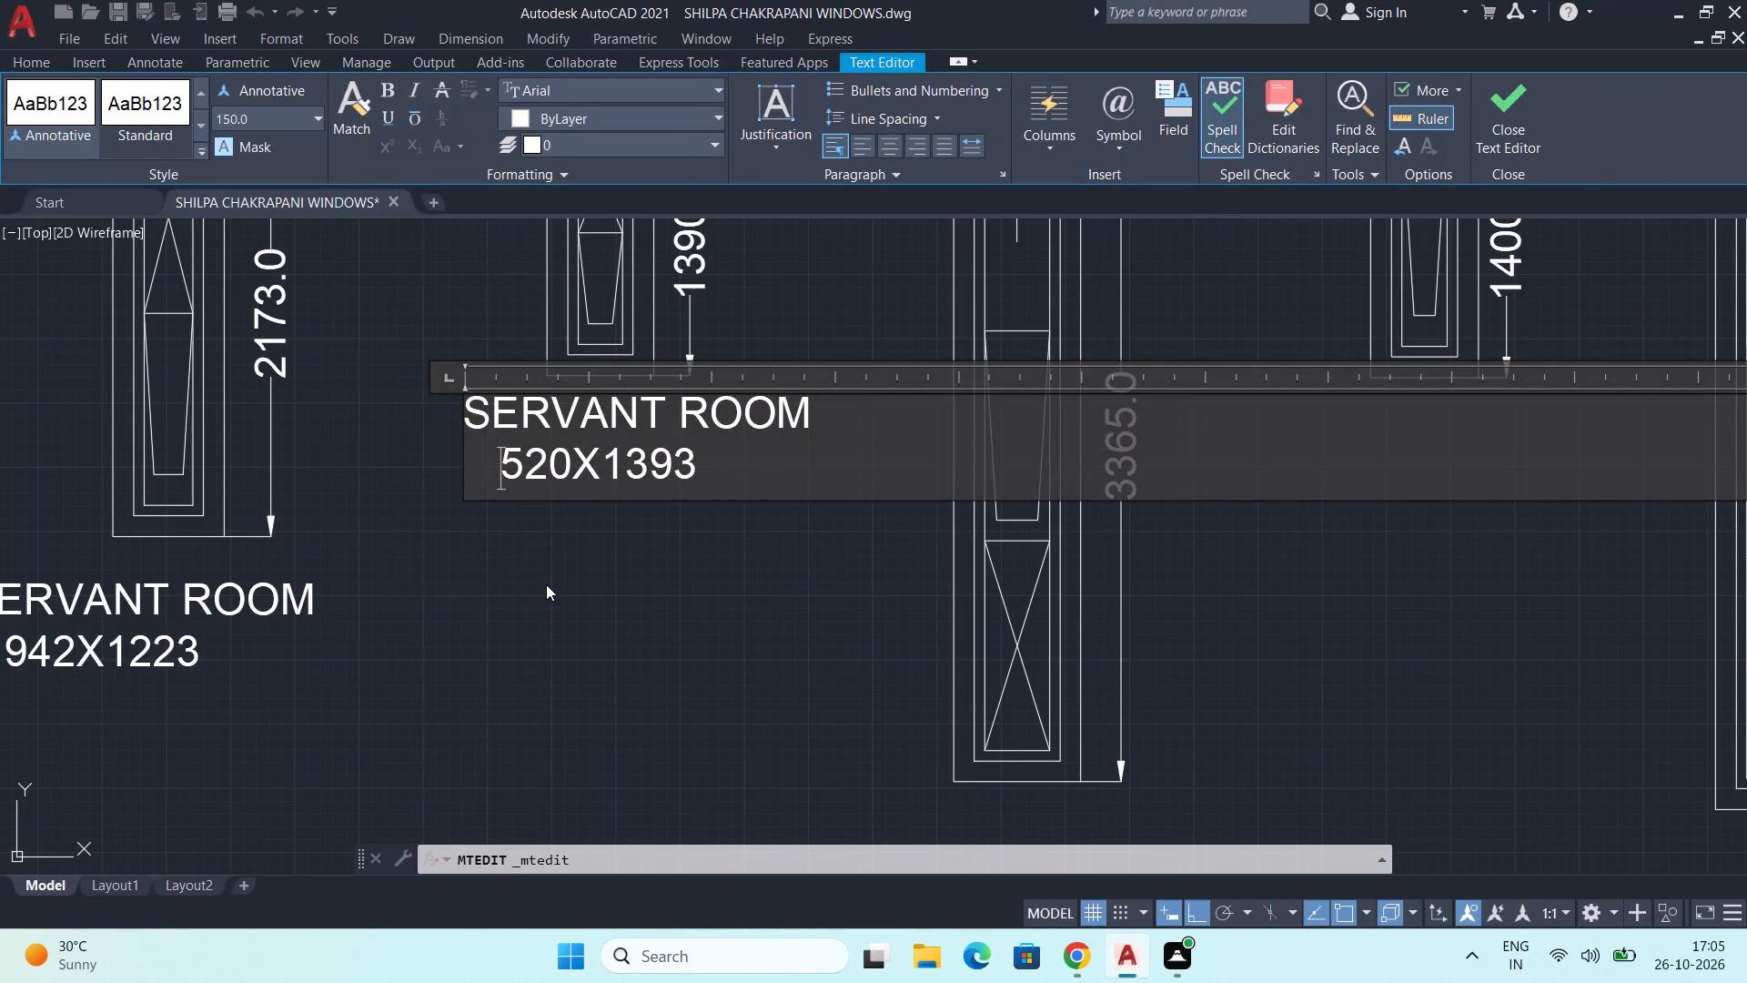
left_click(545, 586)
scroll(560, 527, "down", 2)
middle_click_drag(583, 539, 547, 557)
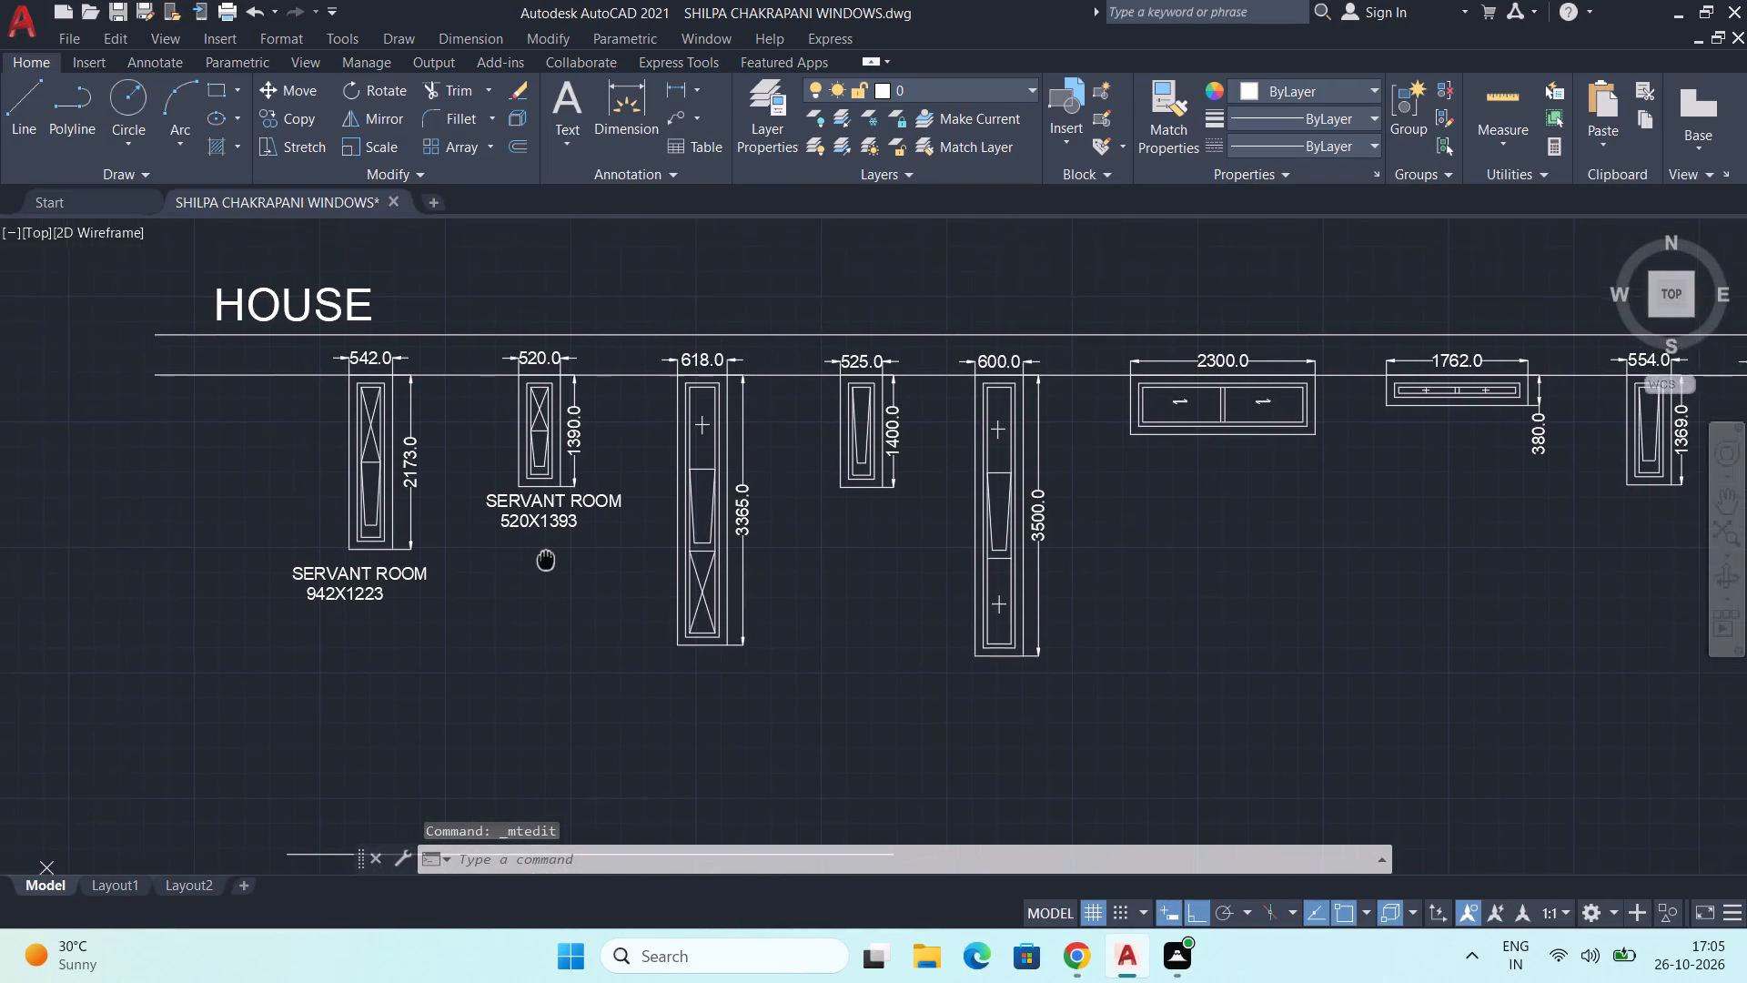
middle_click_drag(547, 557, 549, 529)
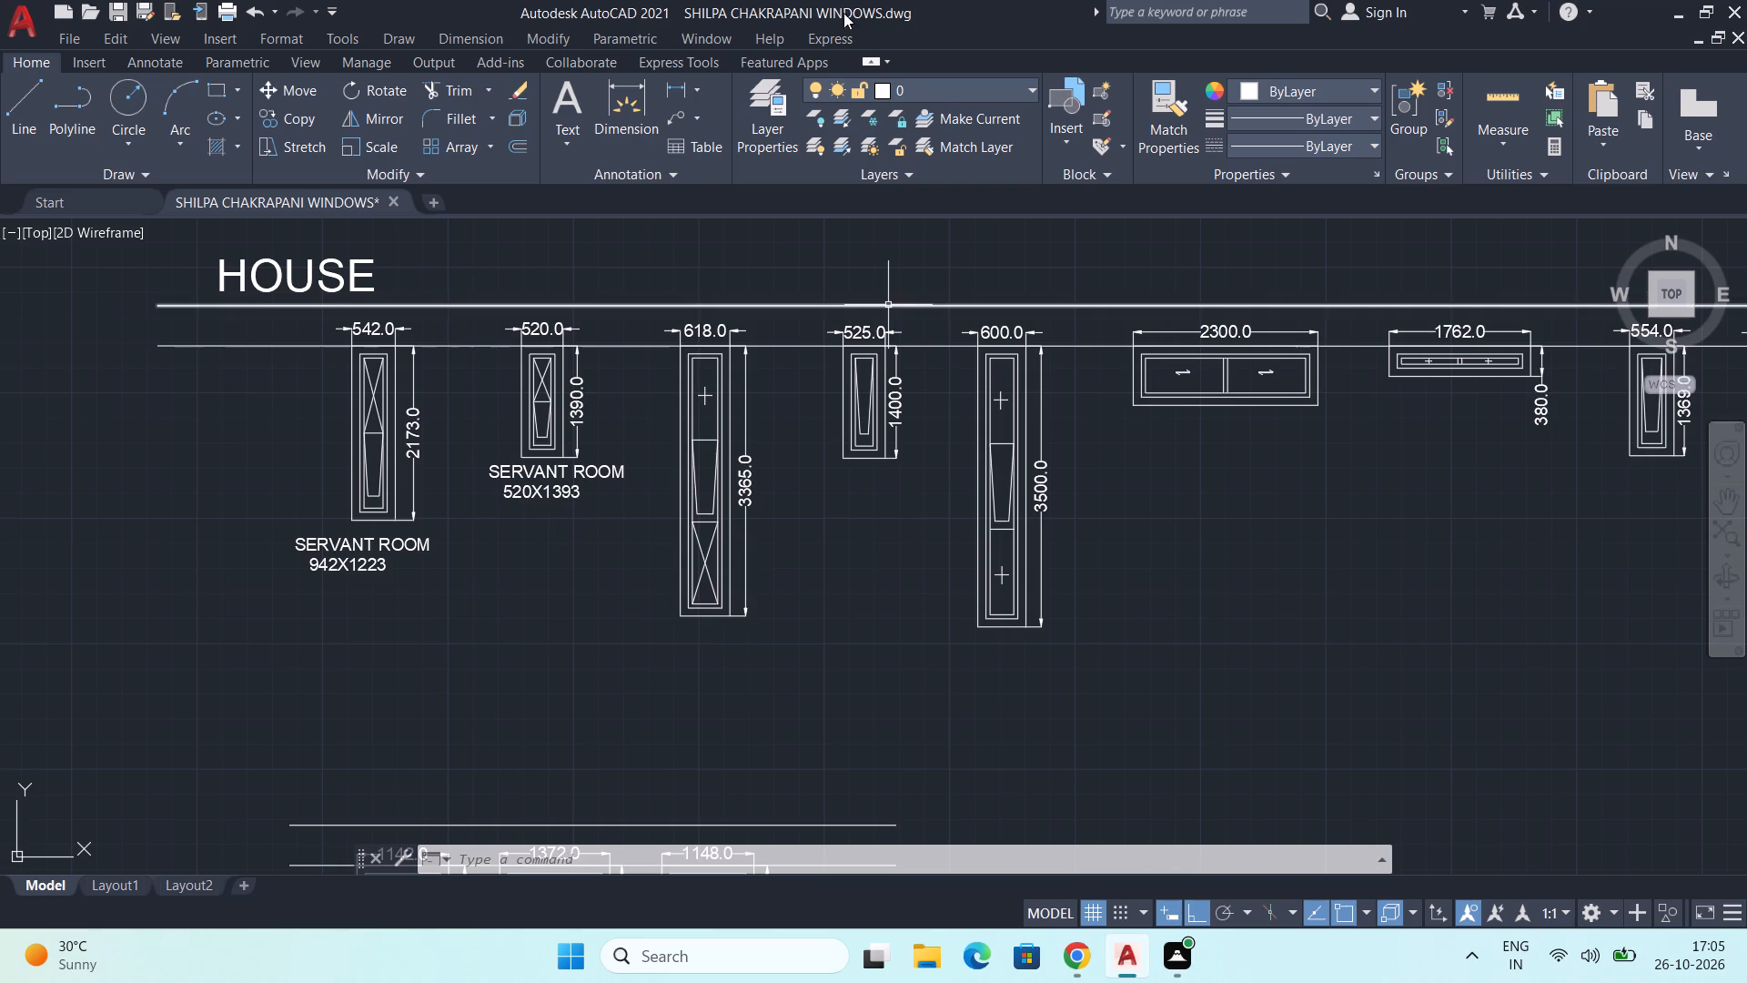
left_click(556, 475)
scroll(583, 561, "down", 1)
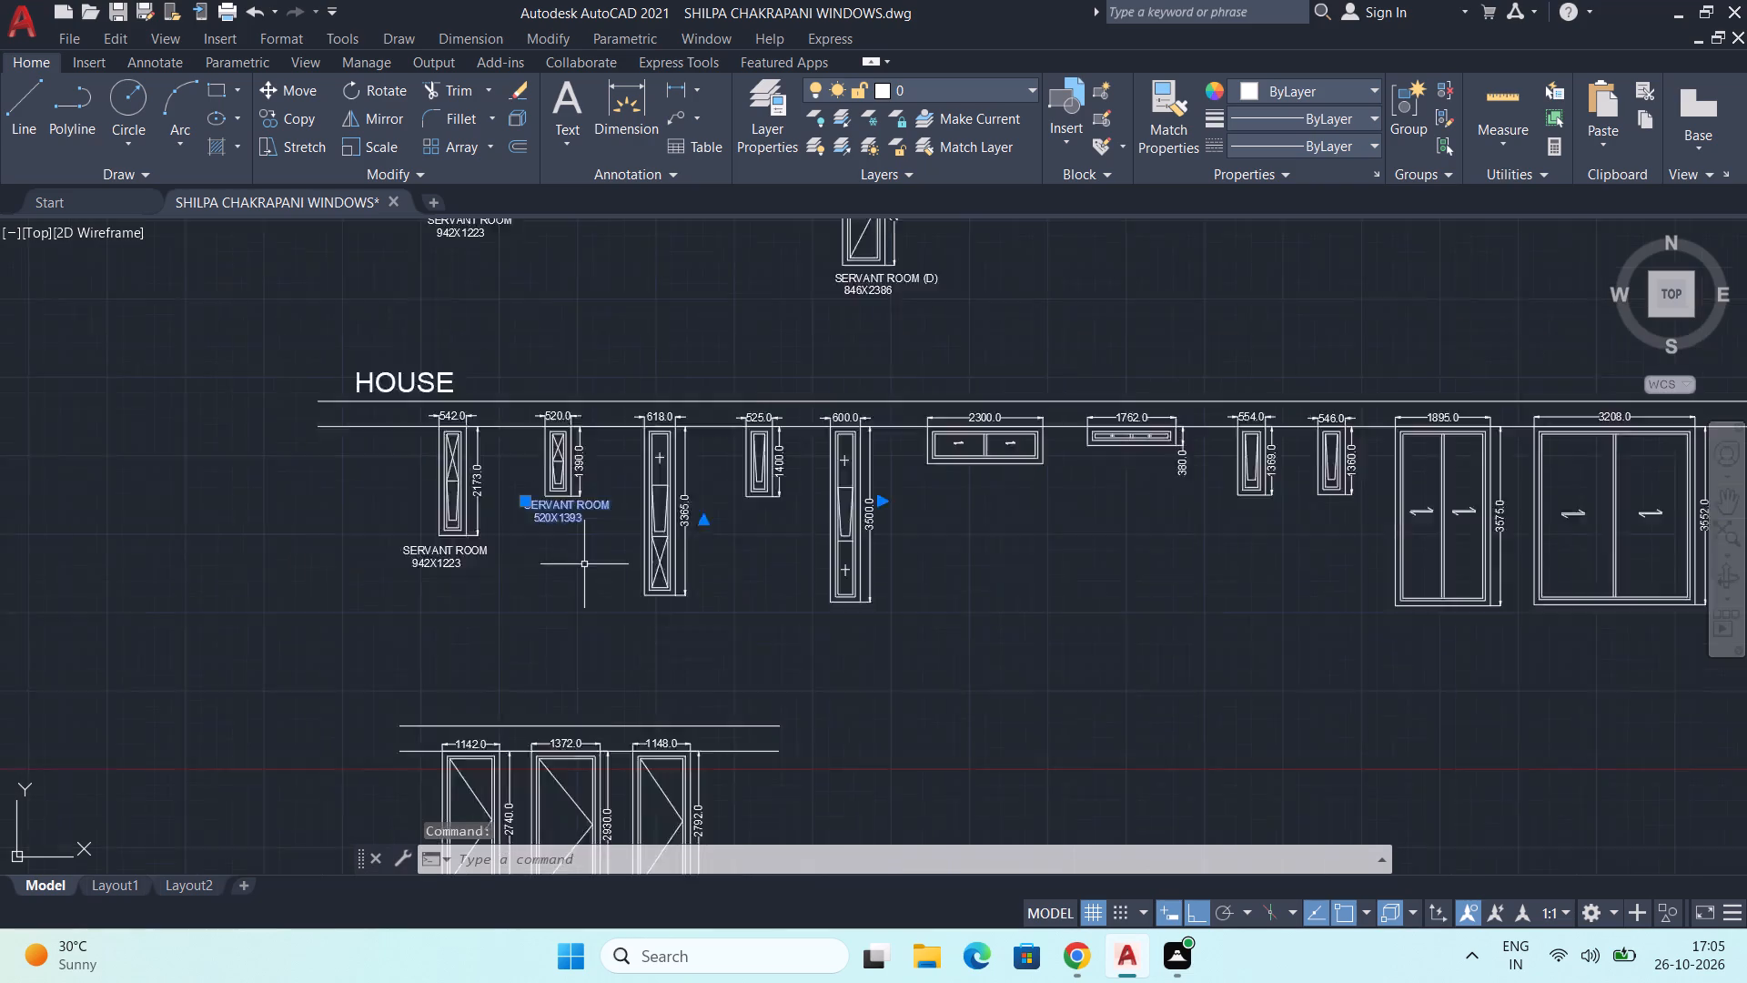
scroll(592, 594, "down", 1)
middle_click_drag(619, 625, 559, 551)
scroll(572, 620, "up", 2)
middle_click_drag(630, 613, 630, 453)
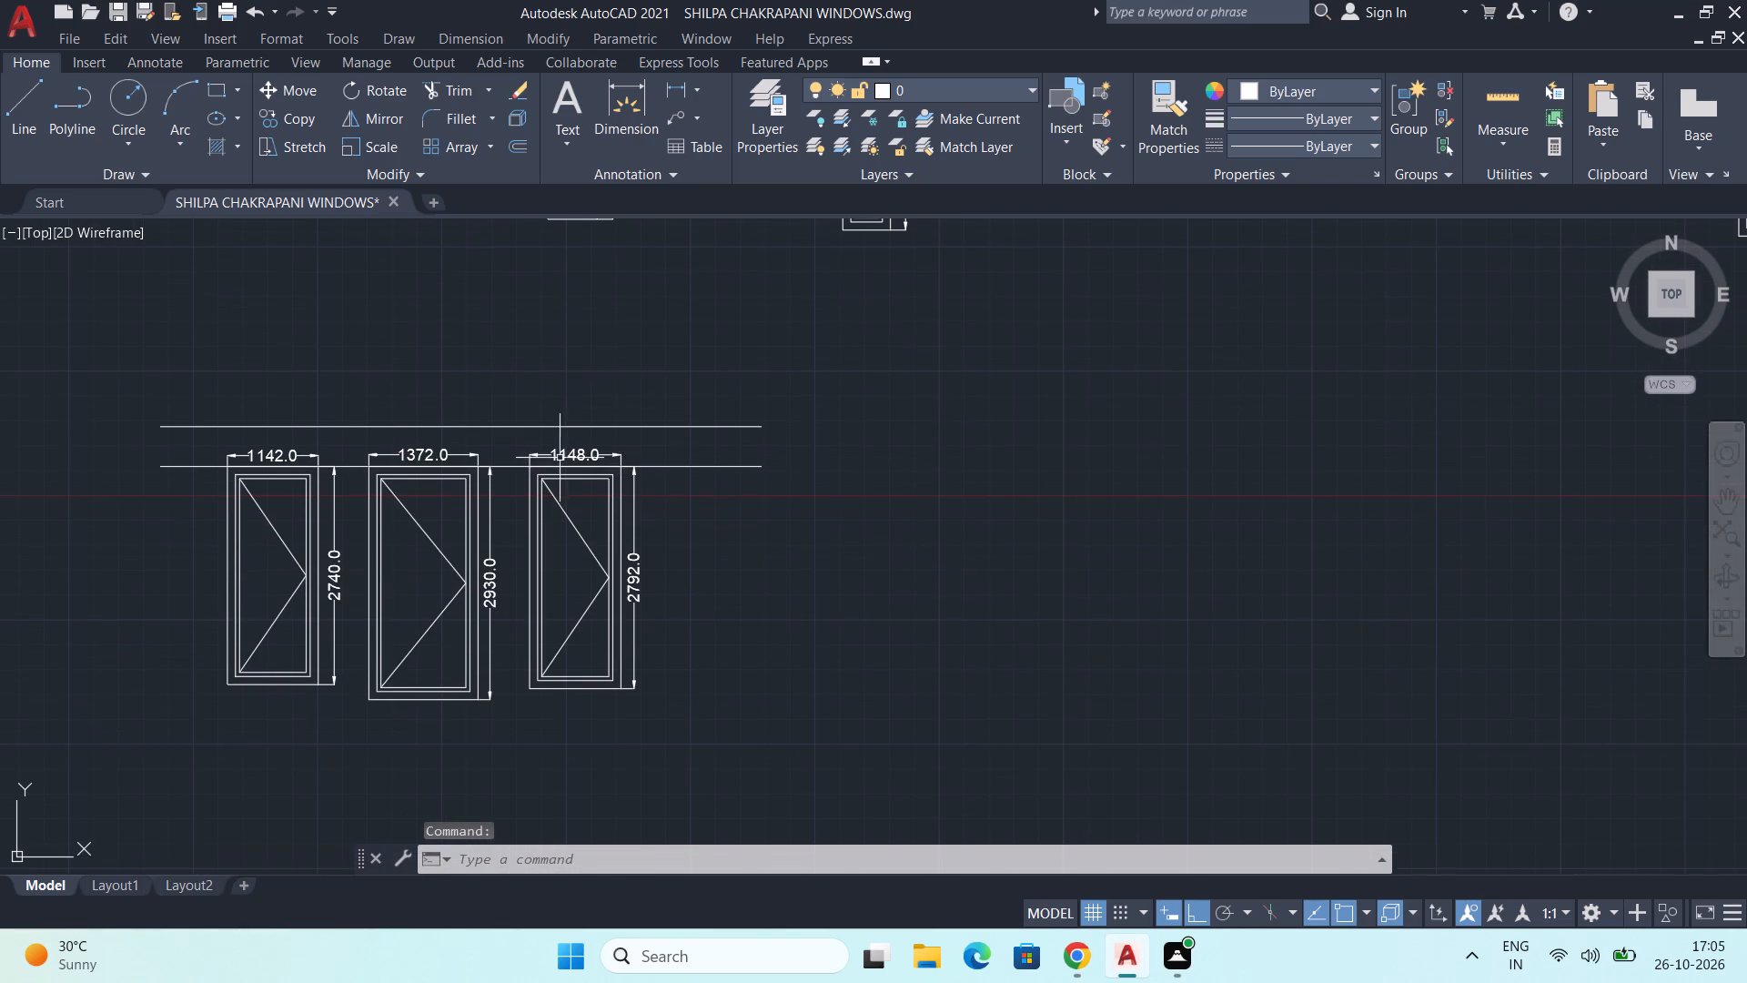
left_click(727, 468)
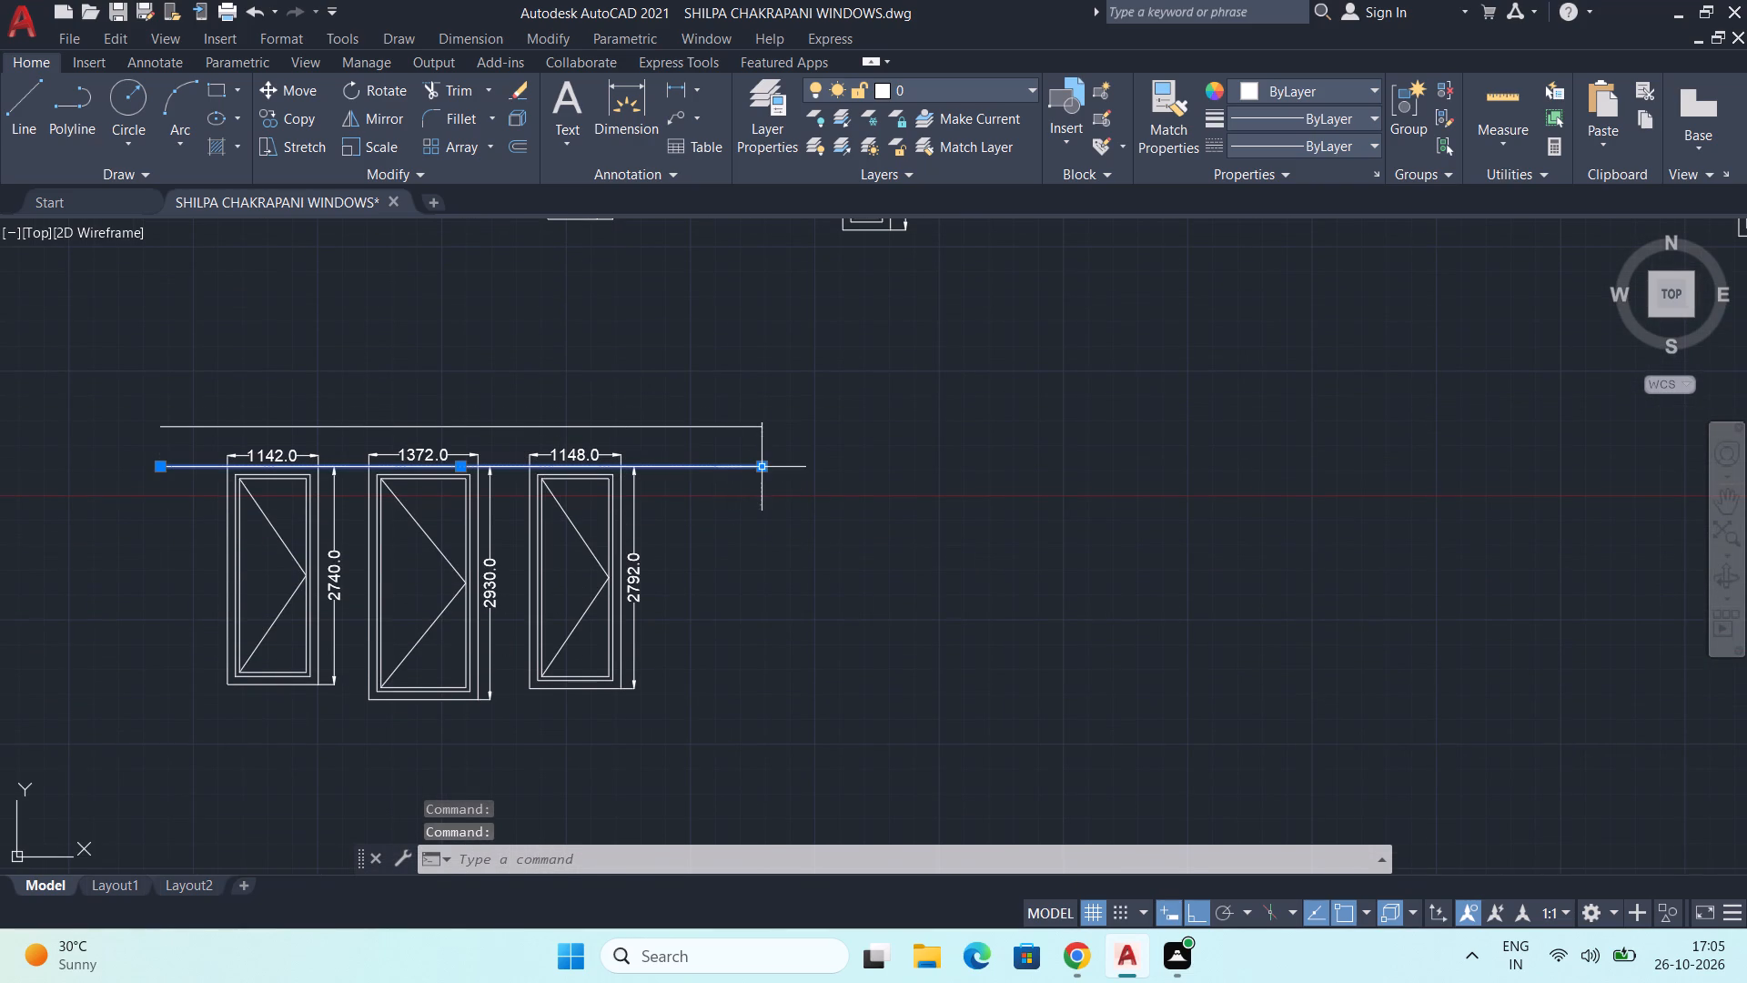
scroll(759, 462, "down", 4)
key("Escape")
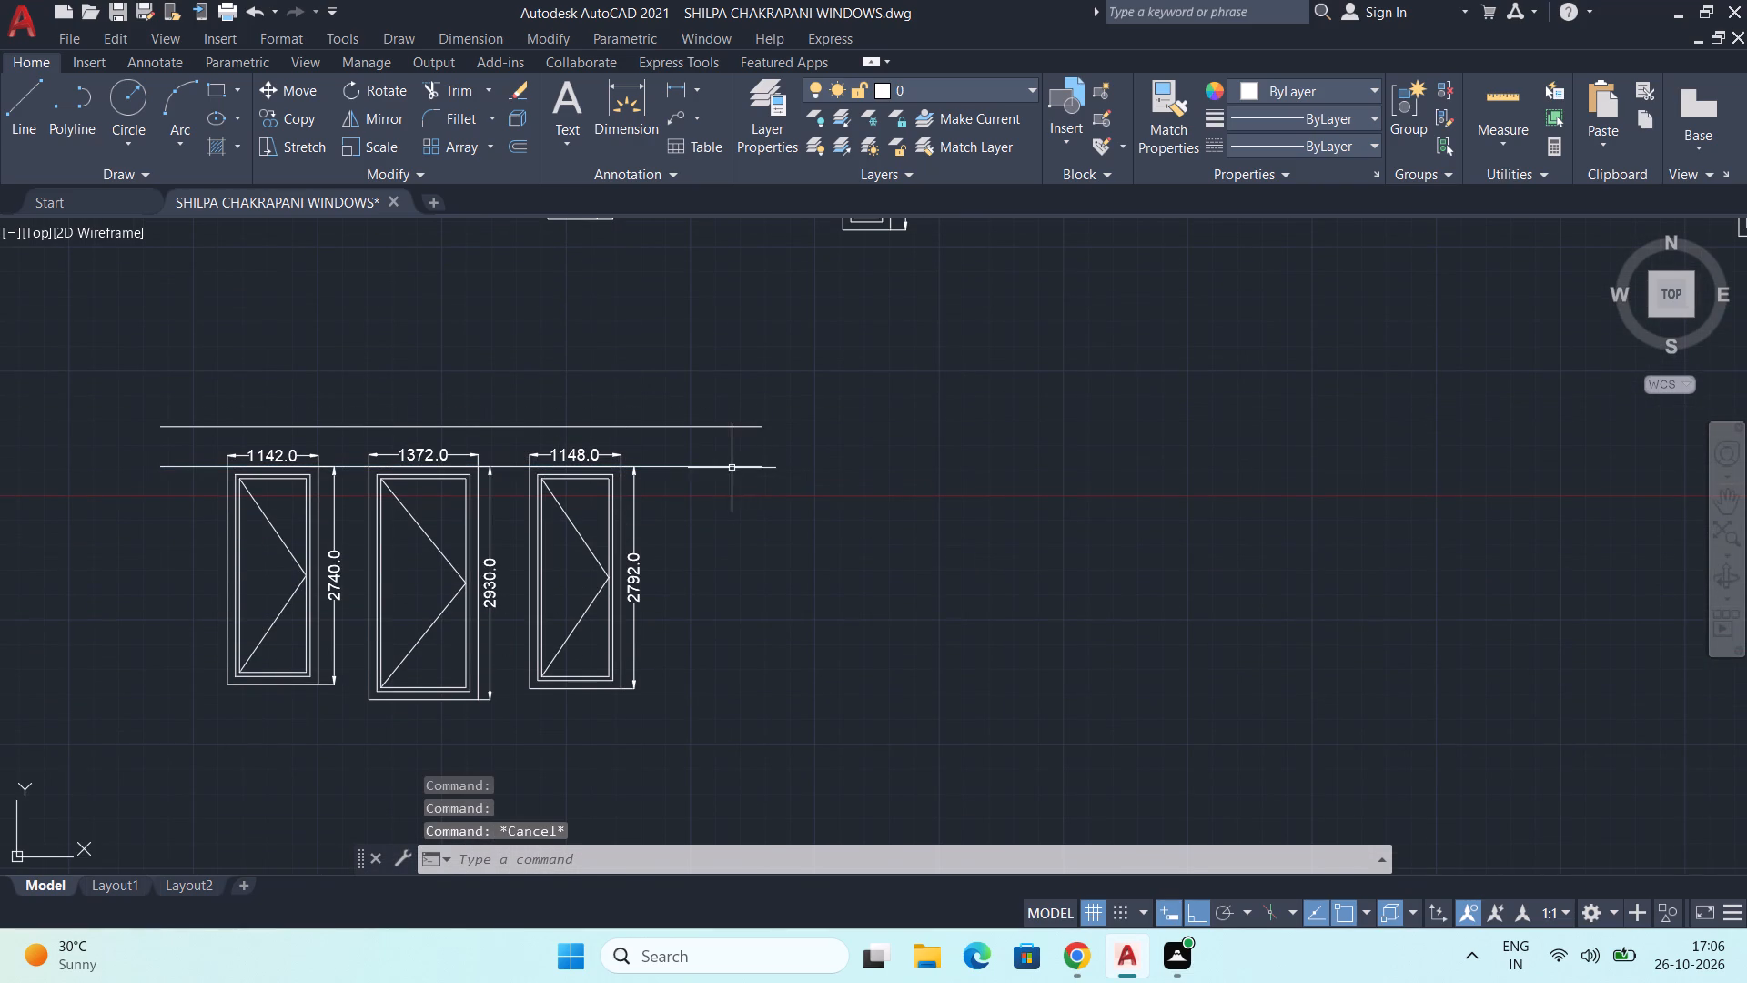
Stretch both horizontal lines above the three-door row rightward by about 3990, ending them at the same vertical position.
left_click(731, 468)
left_click(761, 465)
left_click(1079, 468)
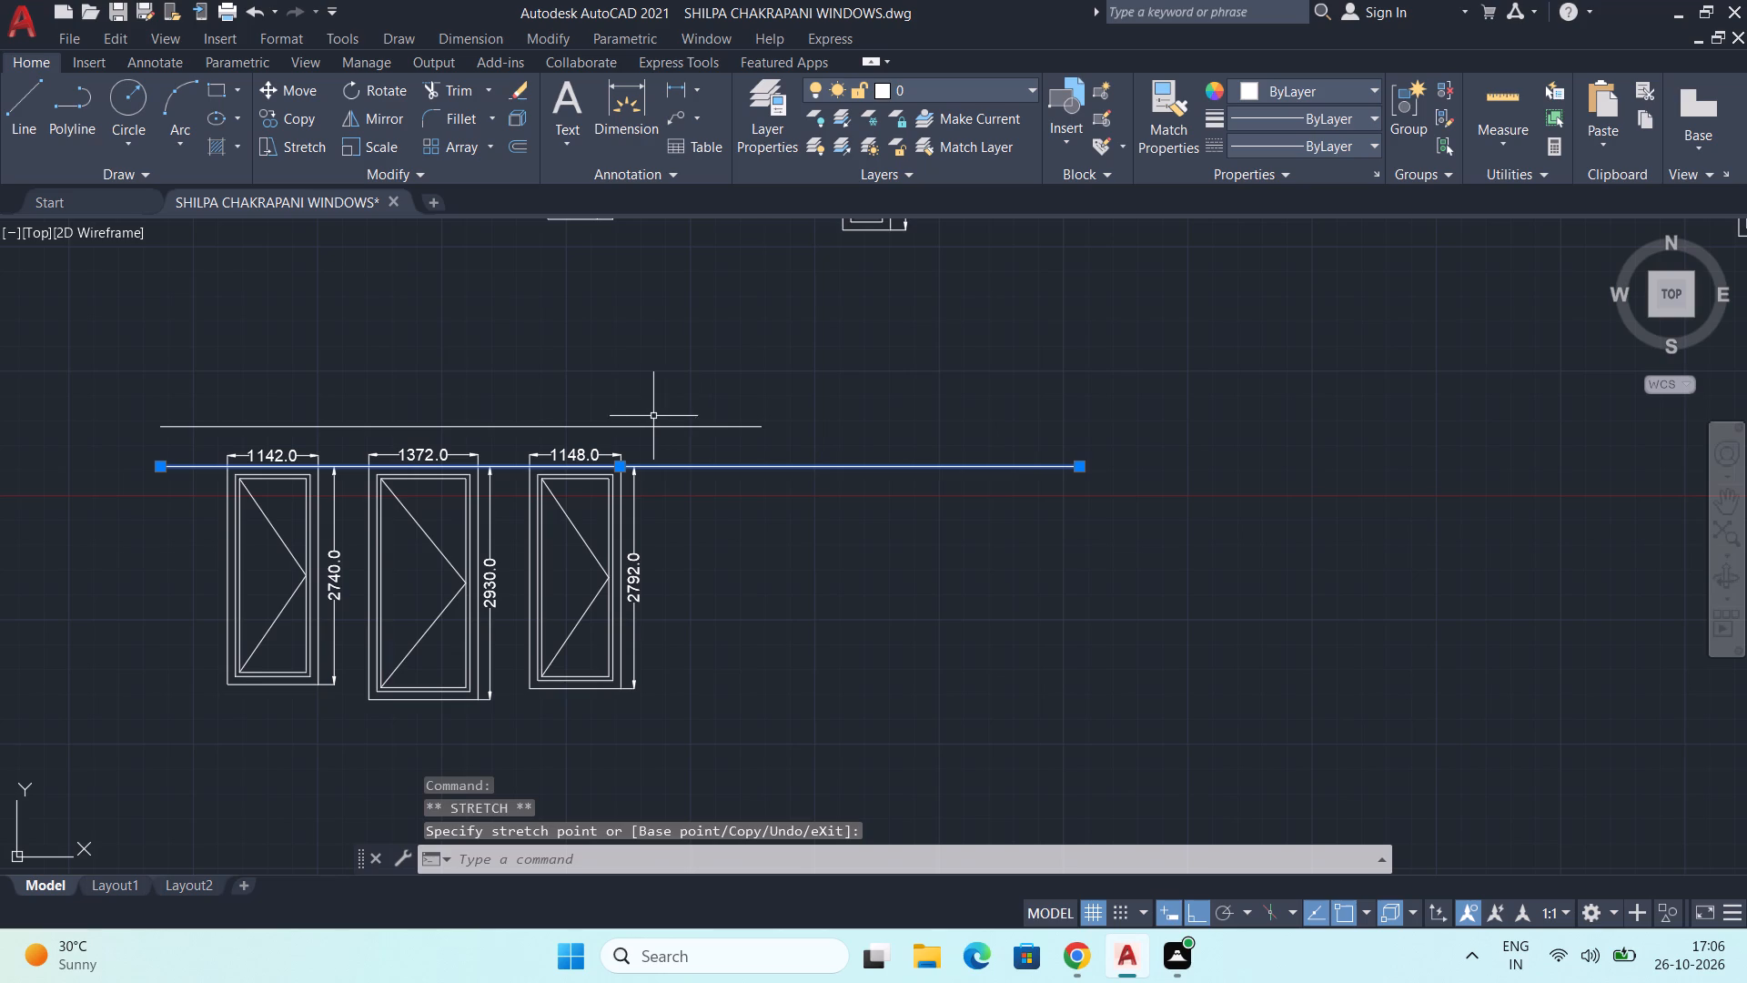
left_click(693, 424)
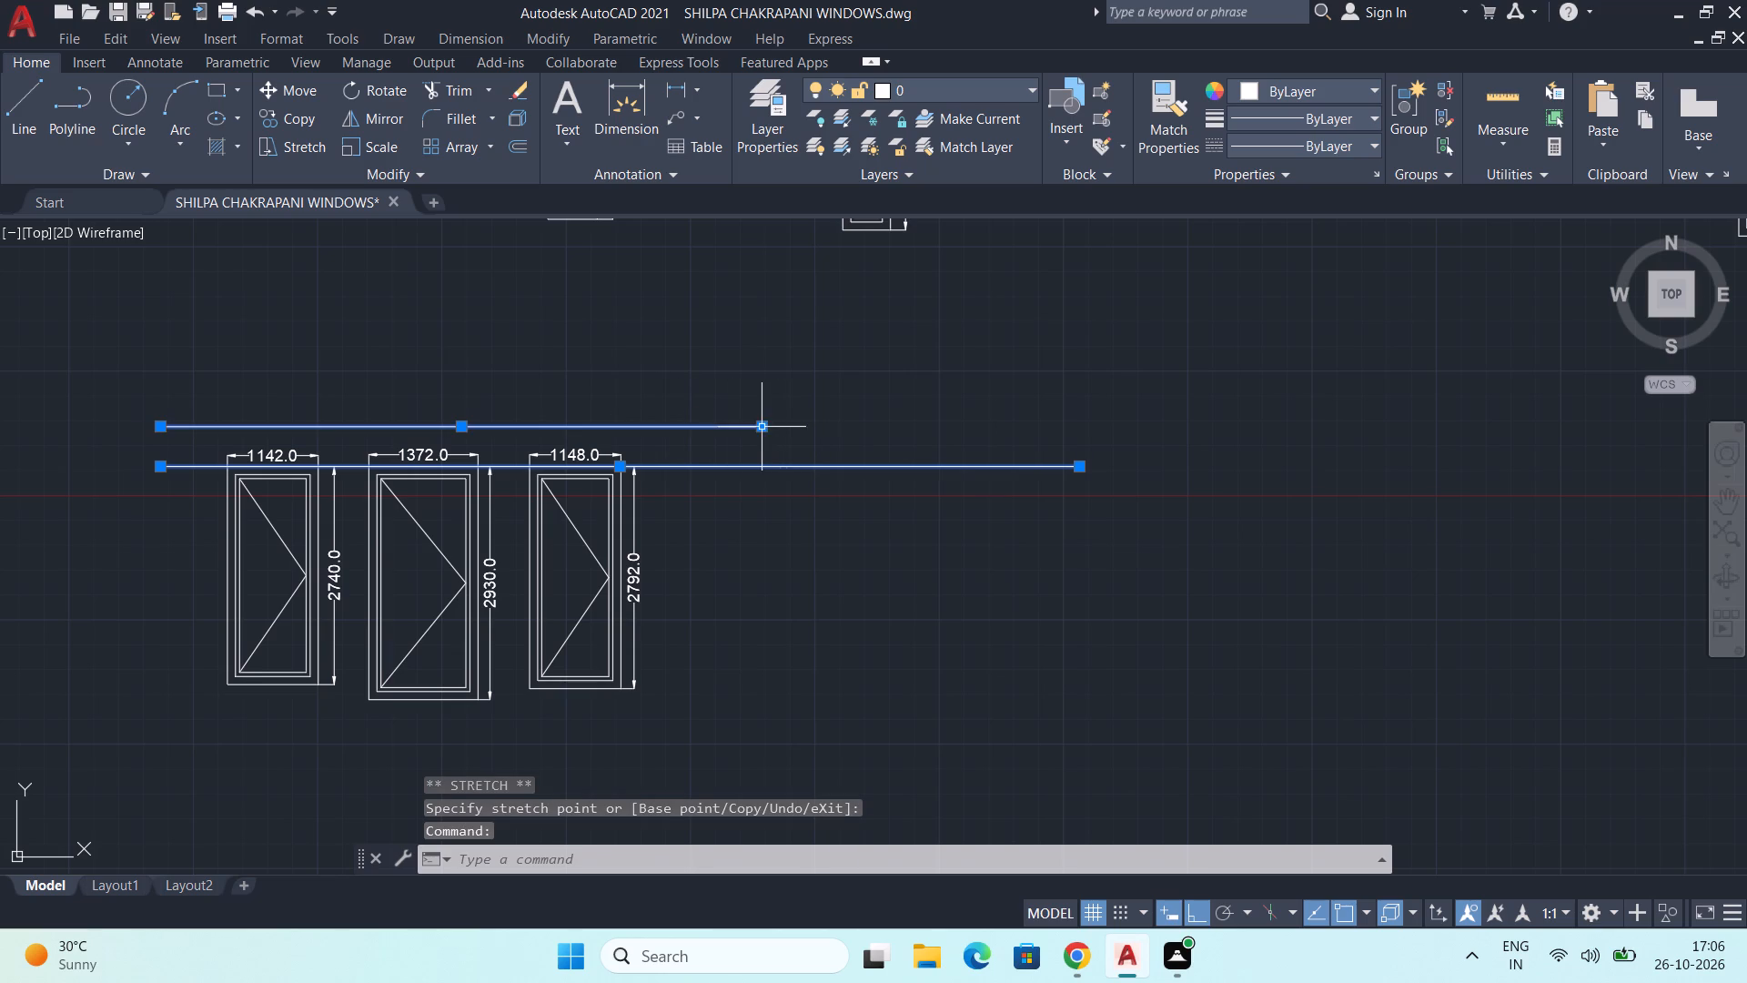
left_click(763, 426)
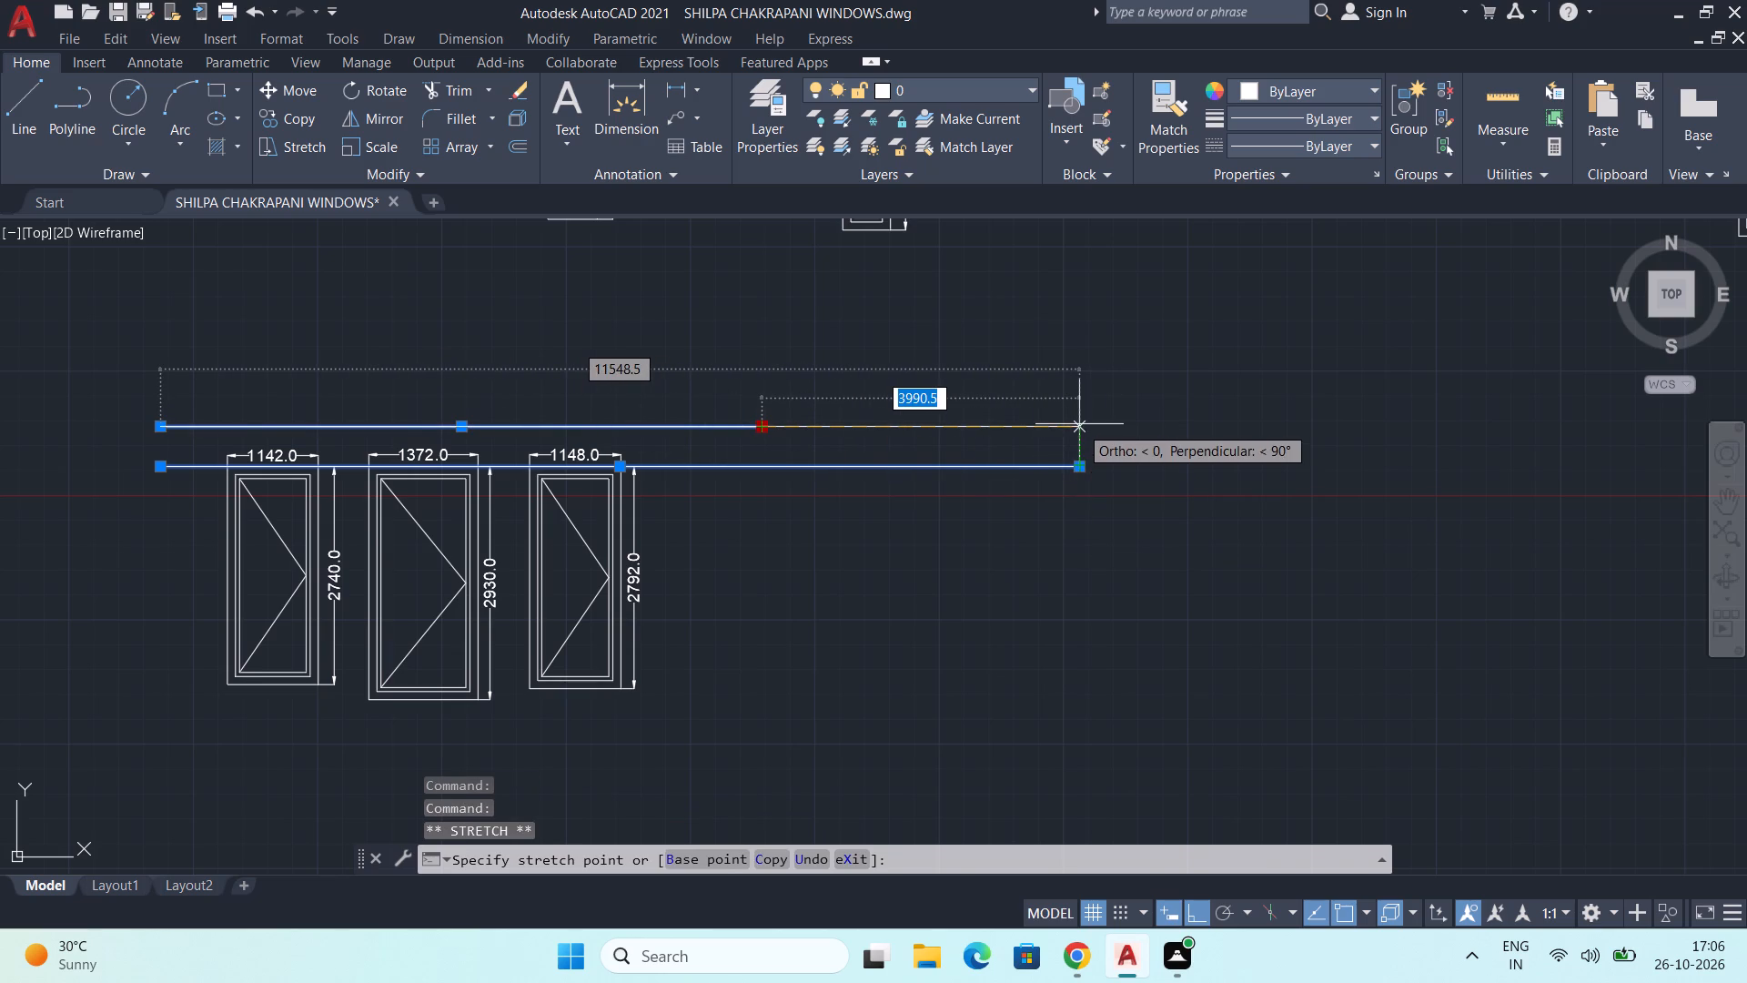
left_click(1079, 424)
key("Escape")
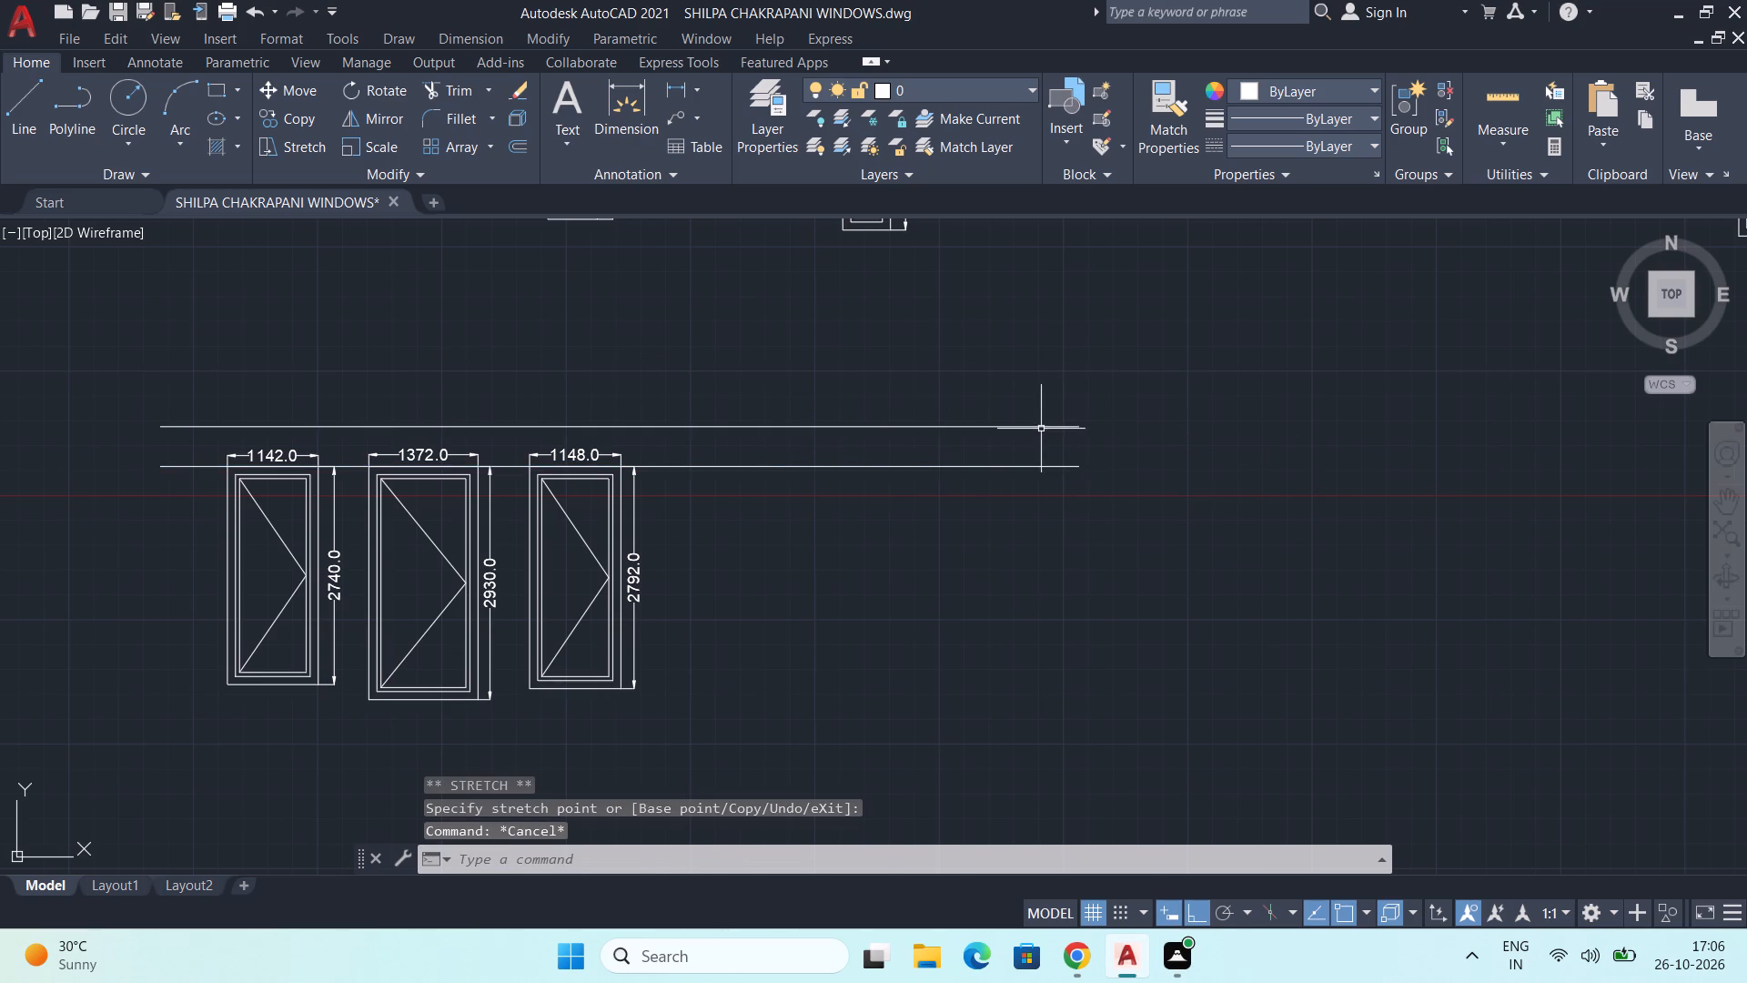
Move the 1148-wide door and its dimensions rightward along the lower horizontal line, using its top-left corner as base point.
left_click(519, 438)
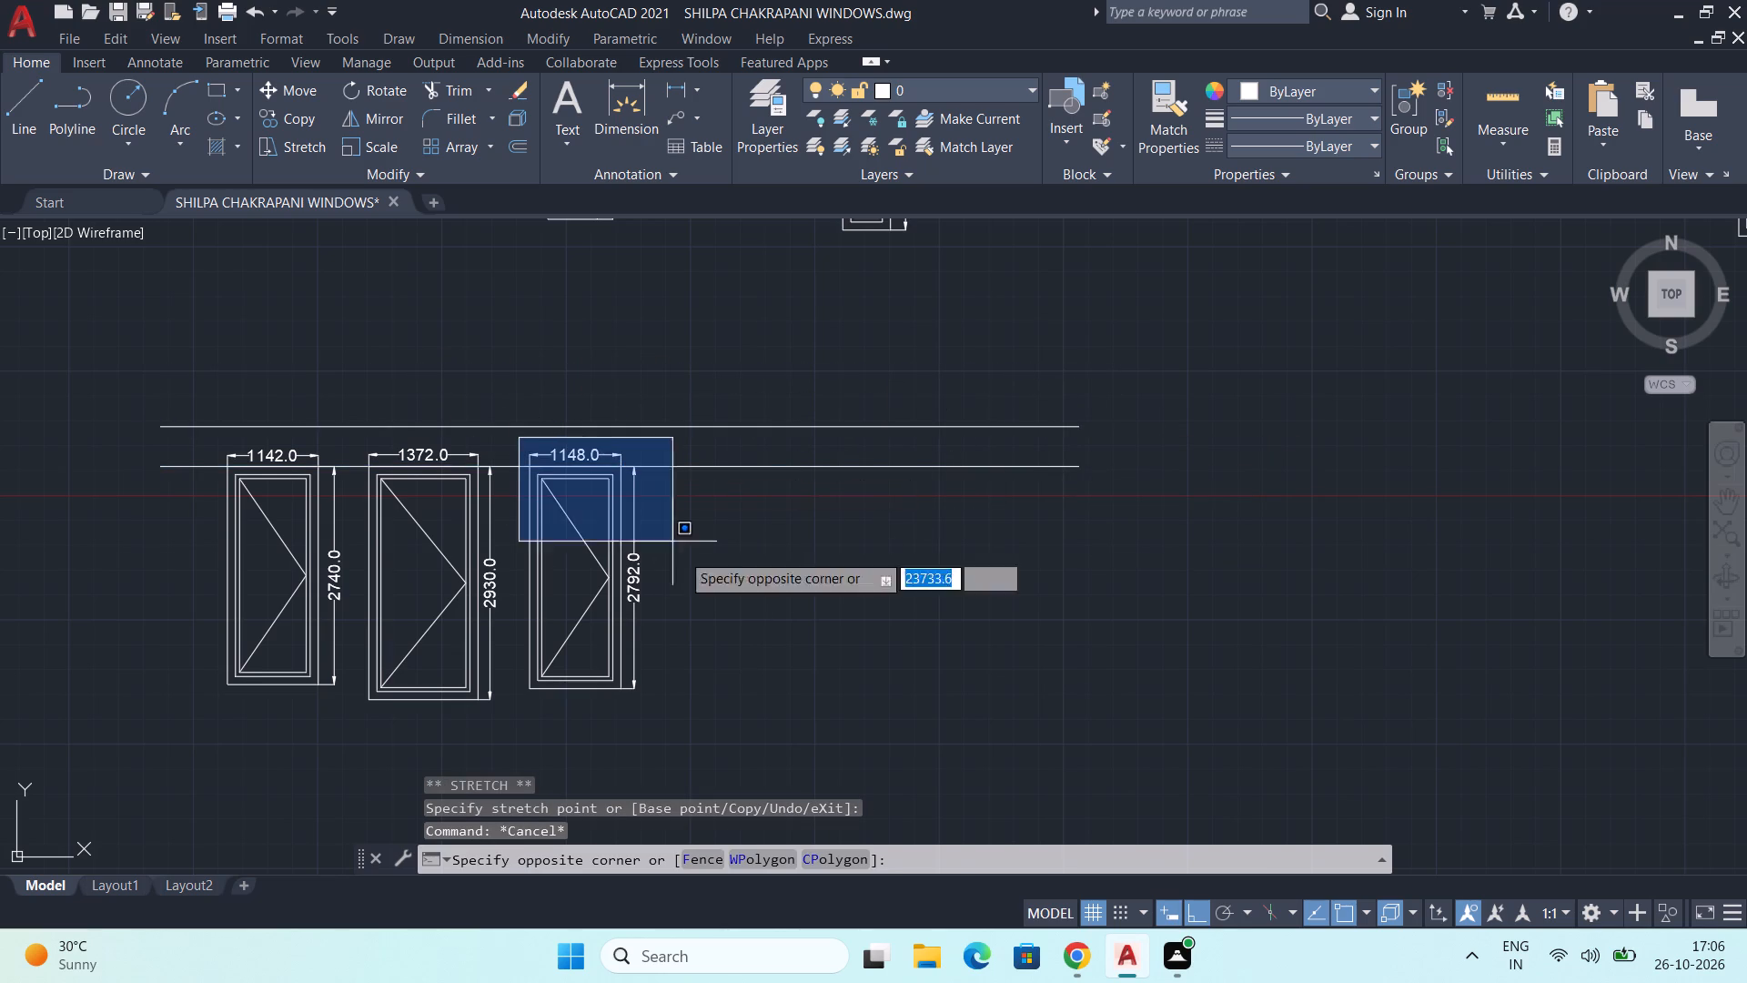
middle_click_drag(751, 651, 738, 585)
left_click(702, 660)
key("m")
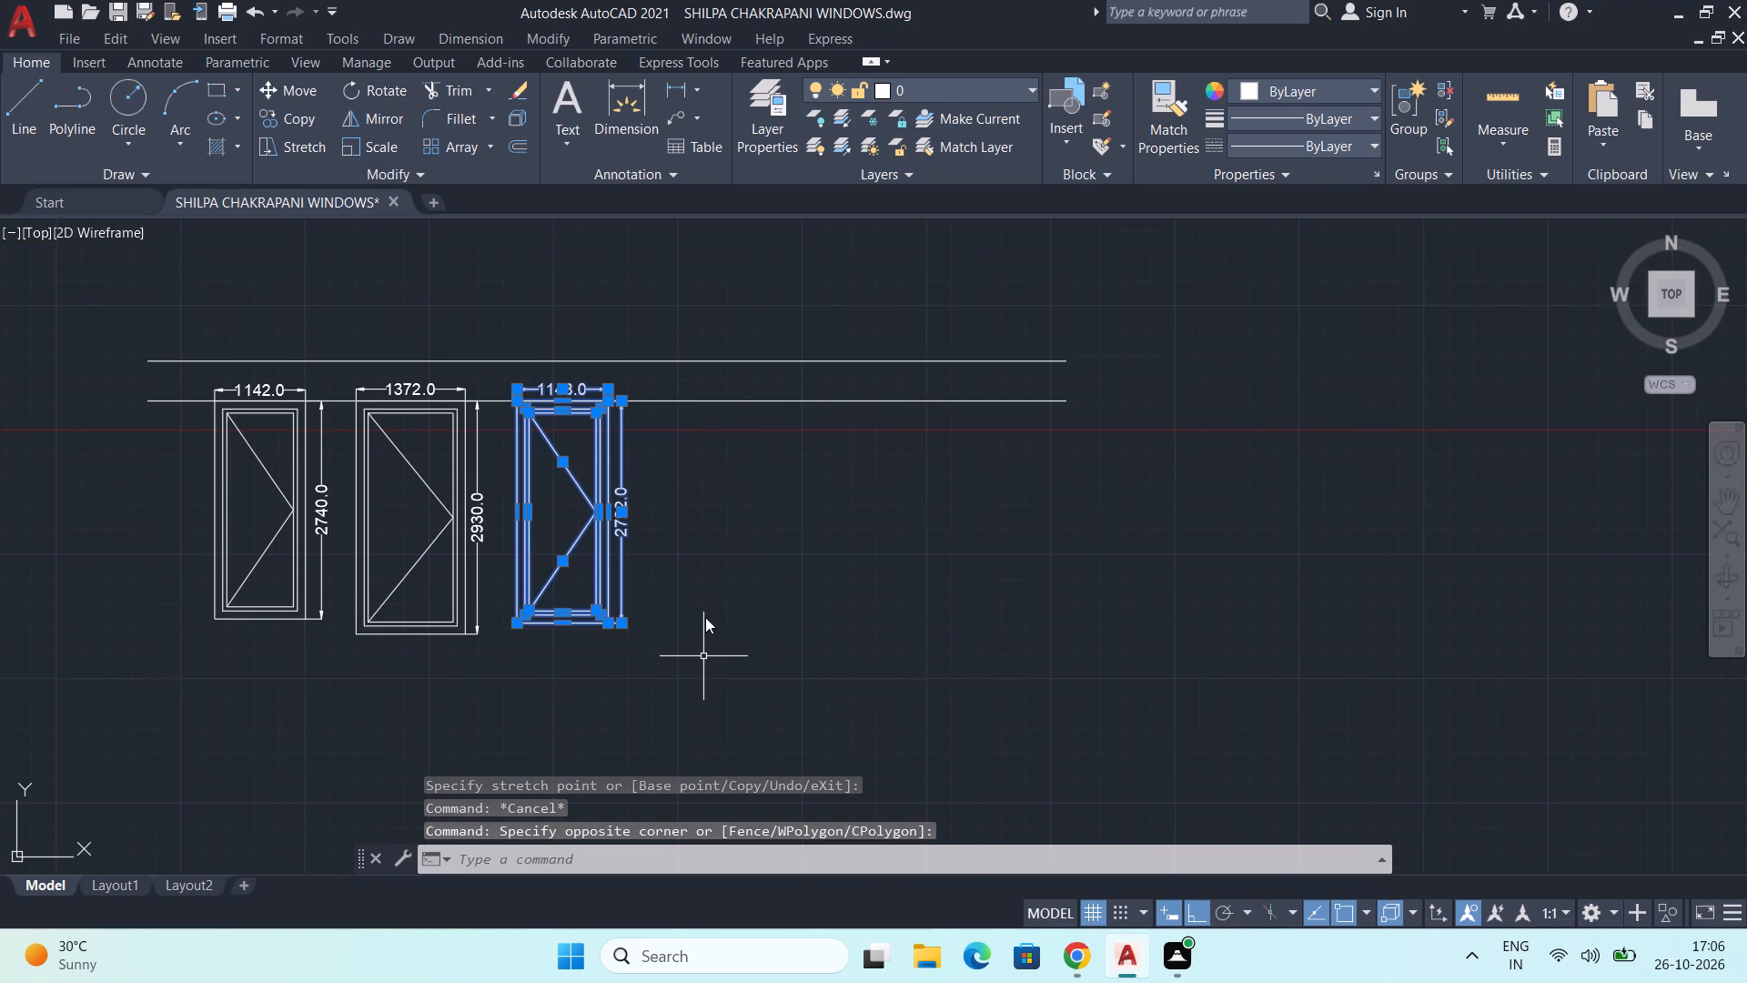
key("Return")
left_click(513, 403)
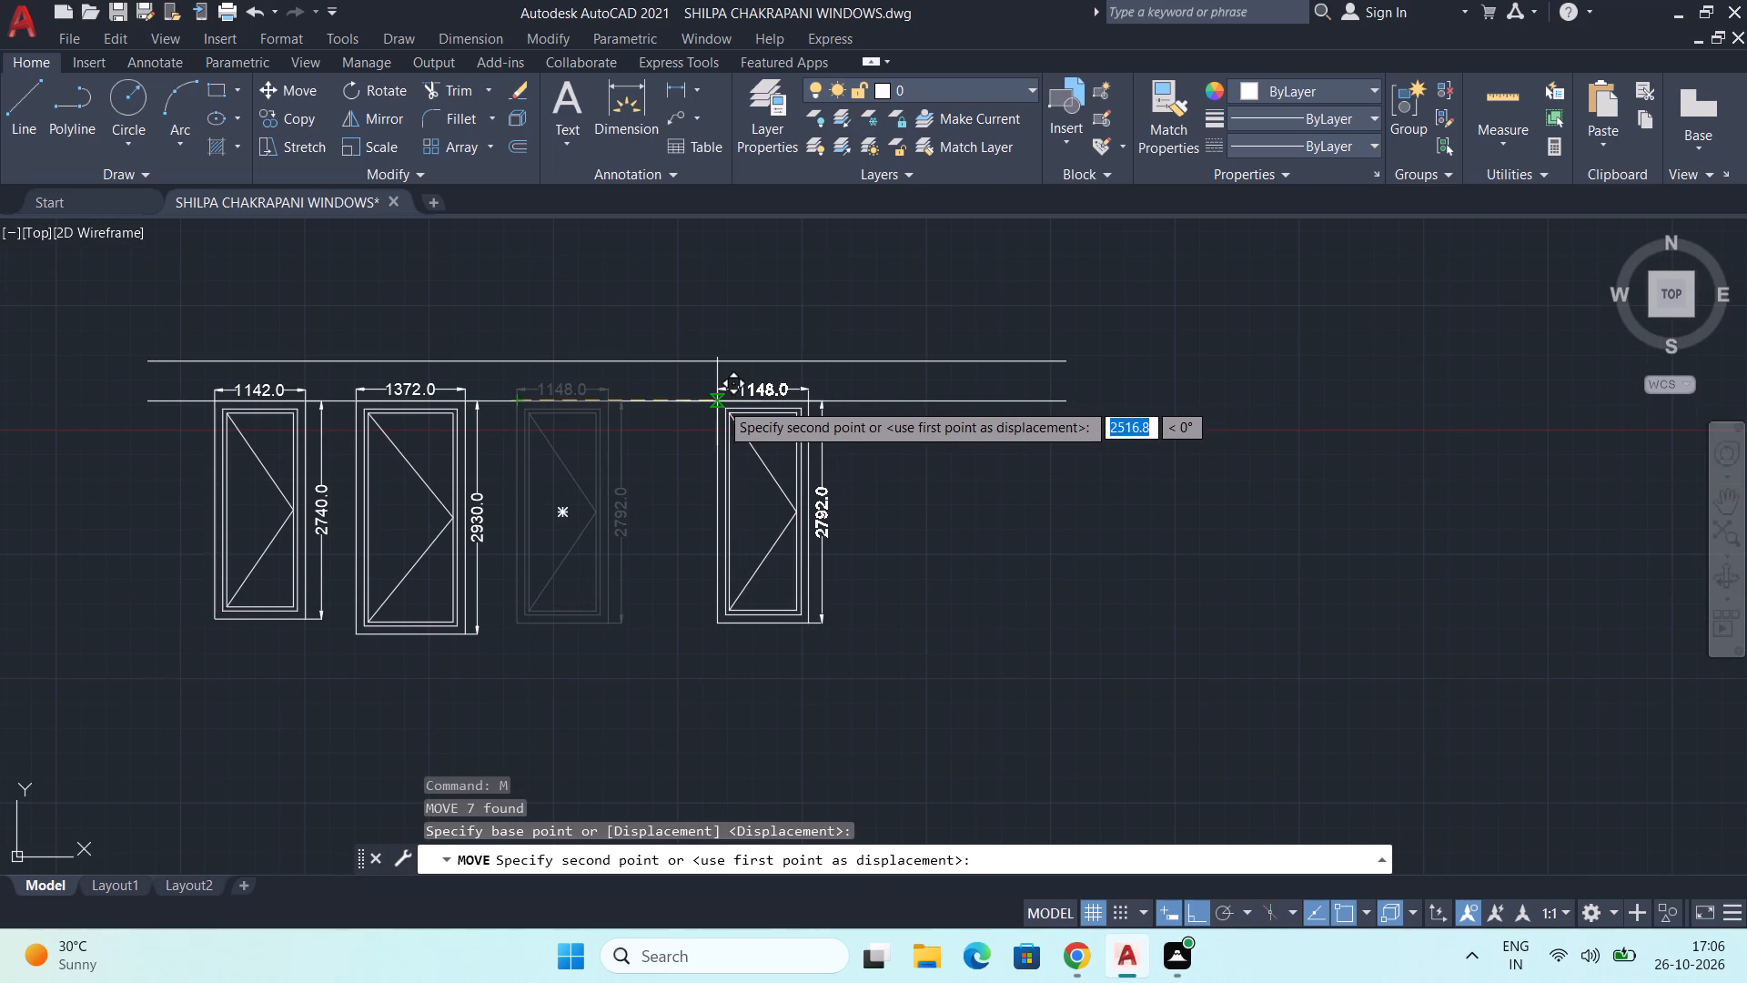
left_click(727, 401)
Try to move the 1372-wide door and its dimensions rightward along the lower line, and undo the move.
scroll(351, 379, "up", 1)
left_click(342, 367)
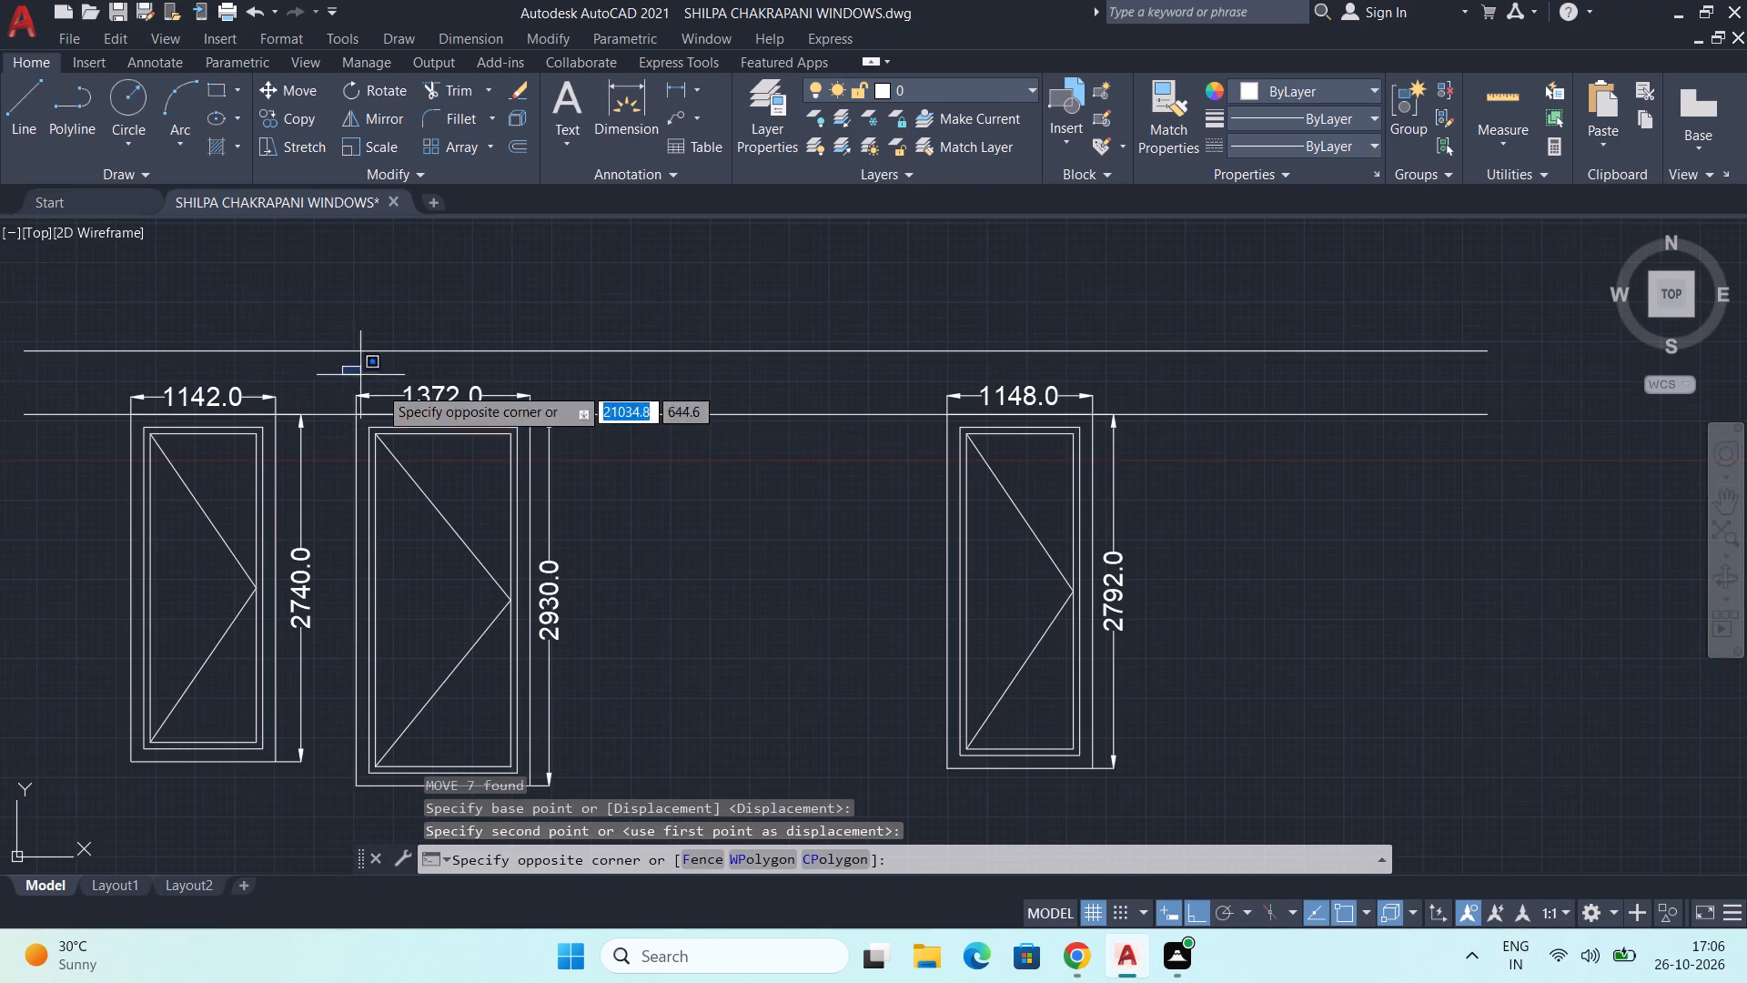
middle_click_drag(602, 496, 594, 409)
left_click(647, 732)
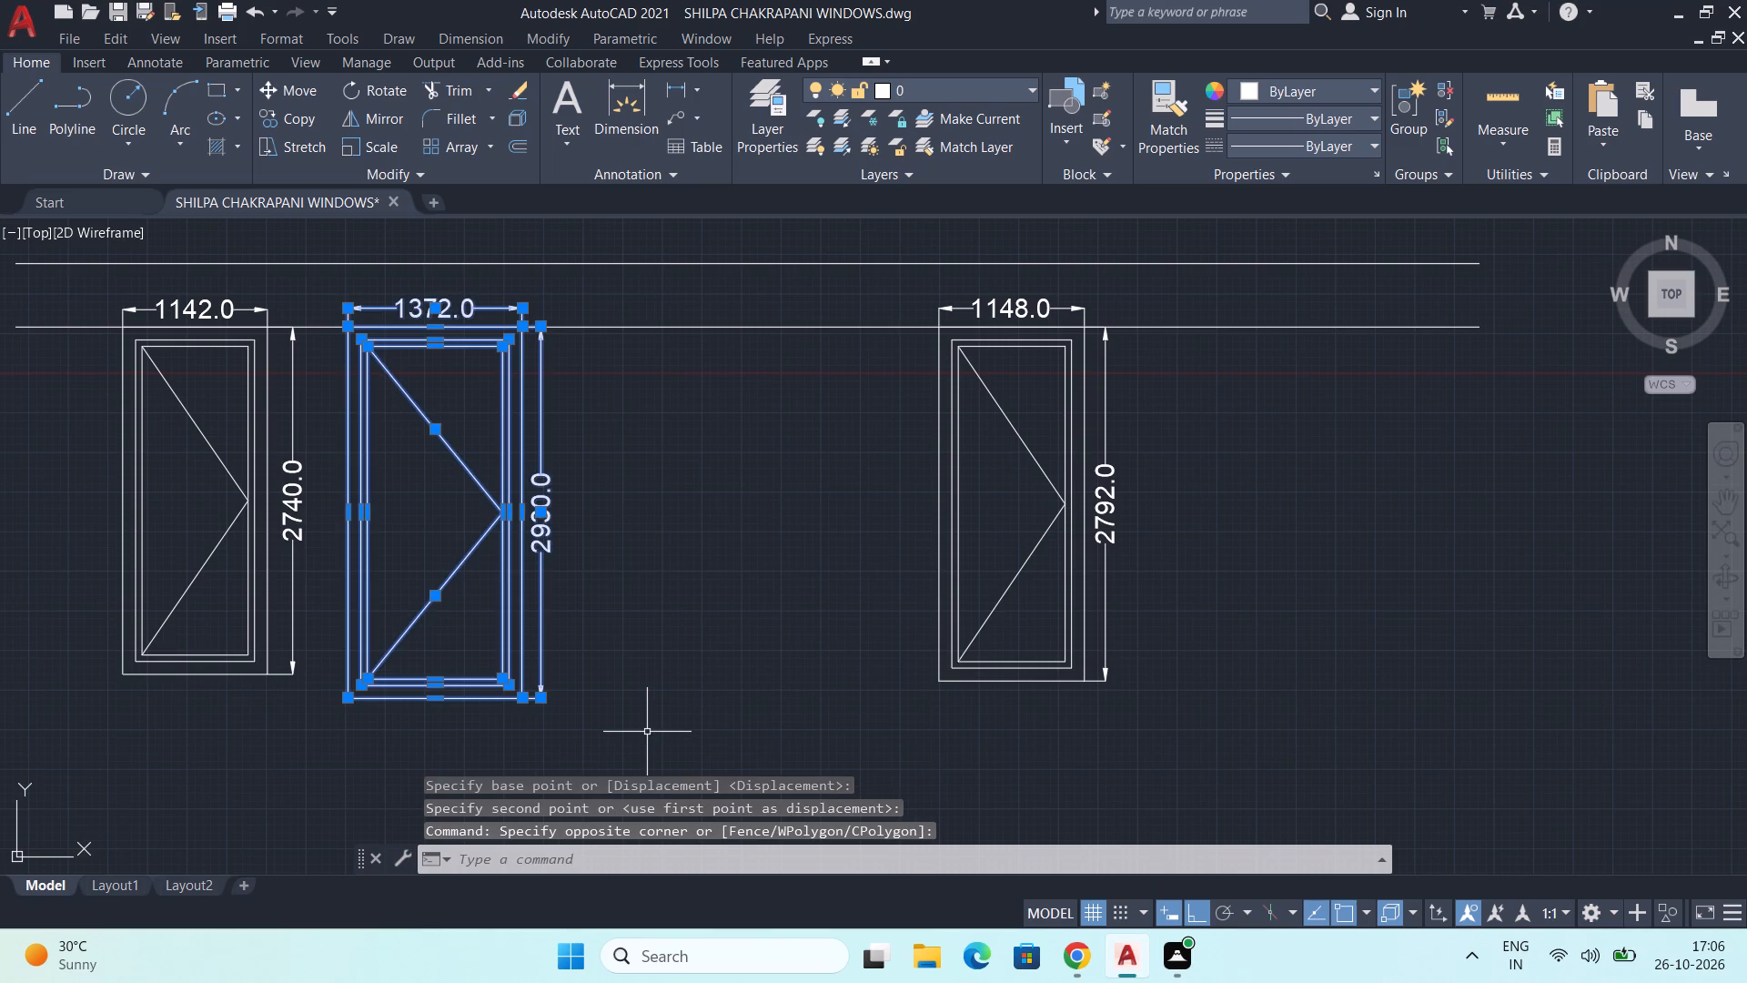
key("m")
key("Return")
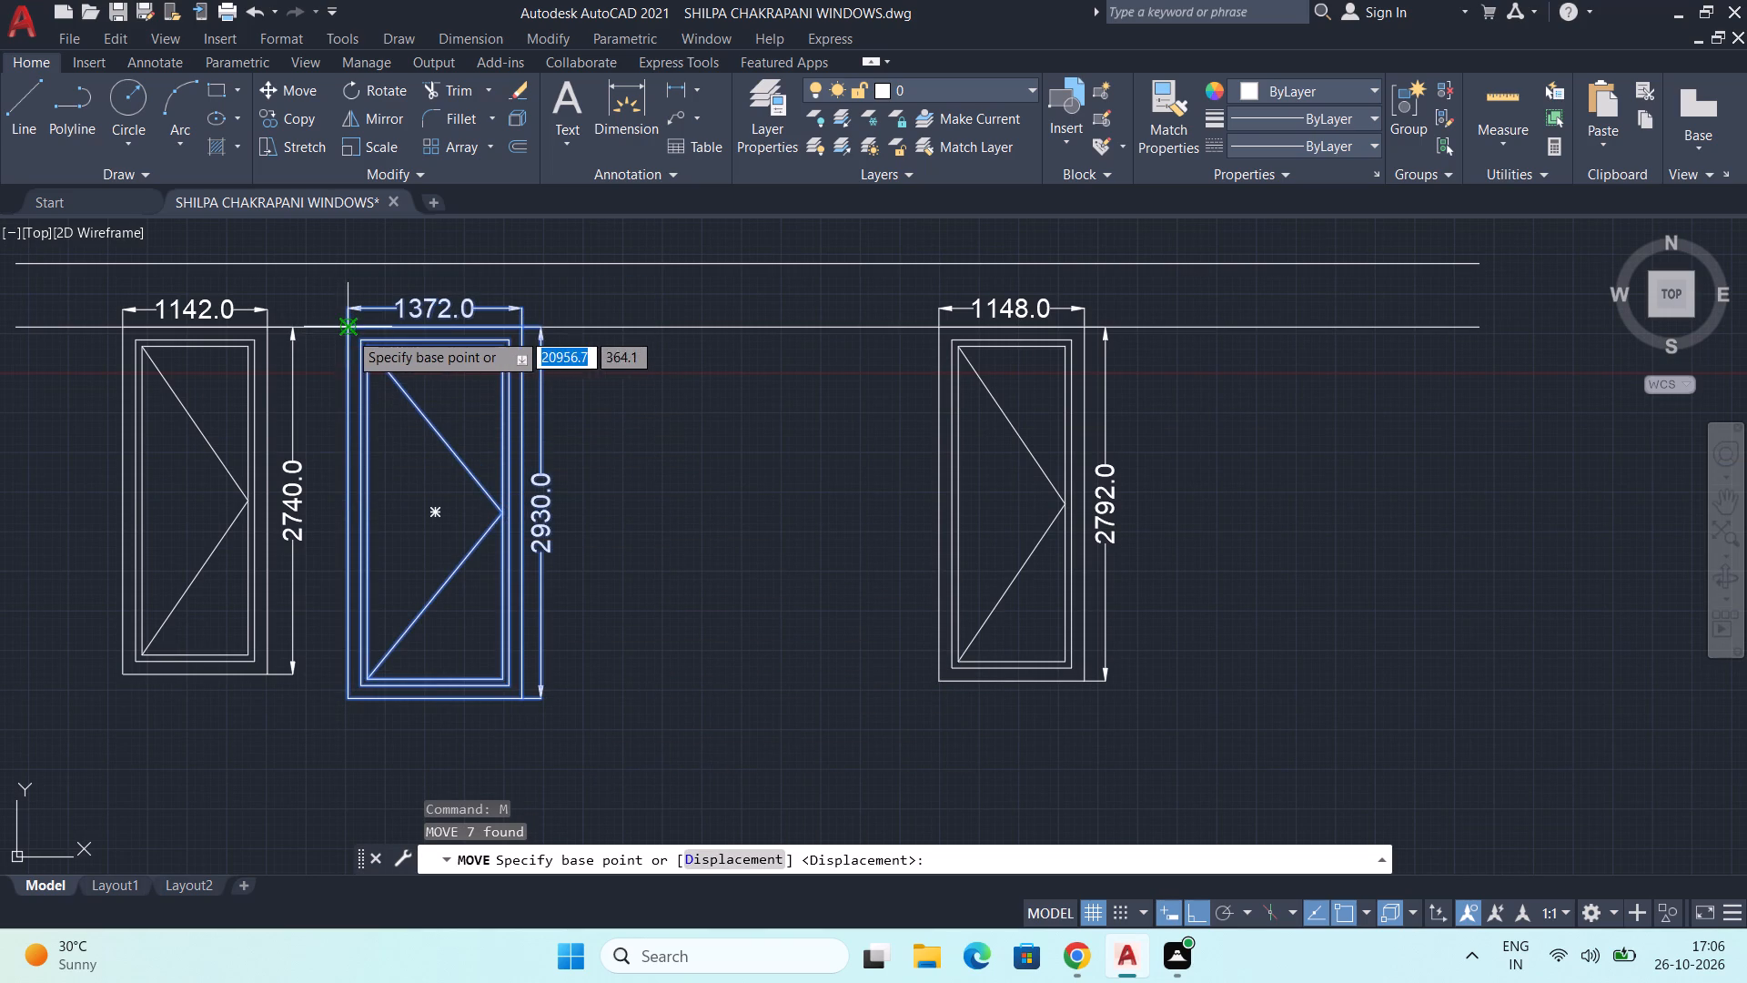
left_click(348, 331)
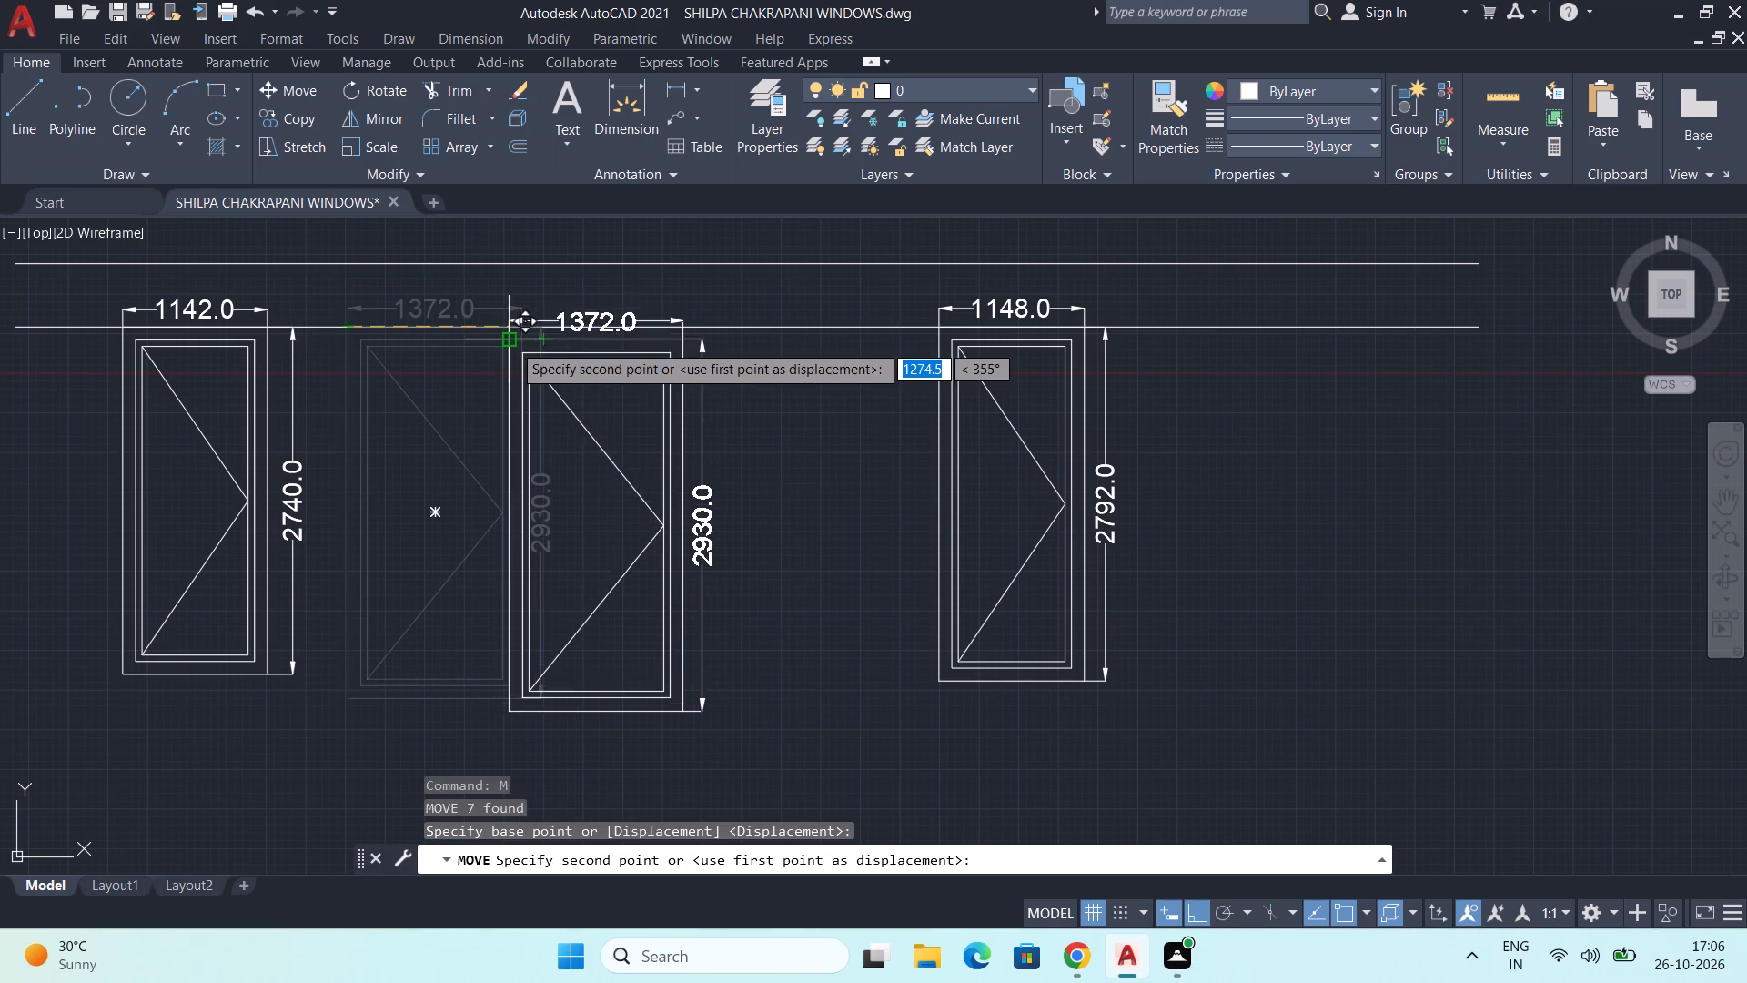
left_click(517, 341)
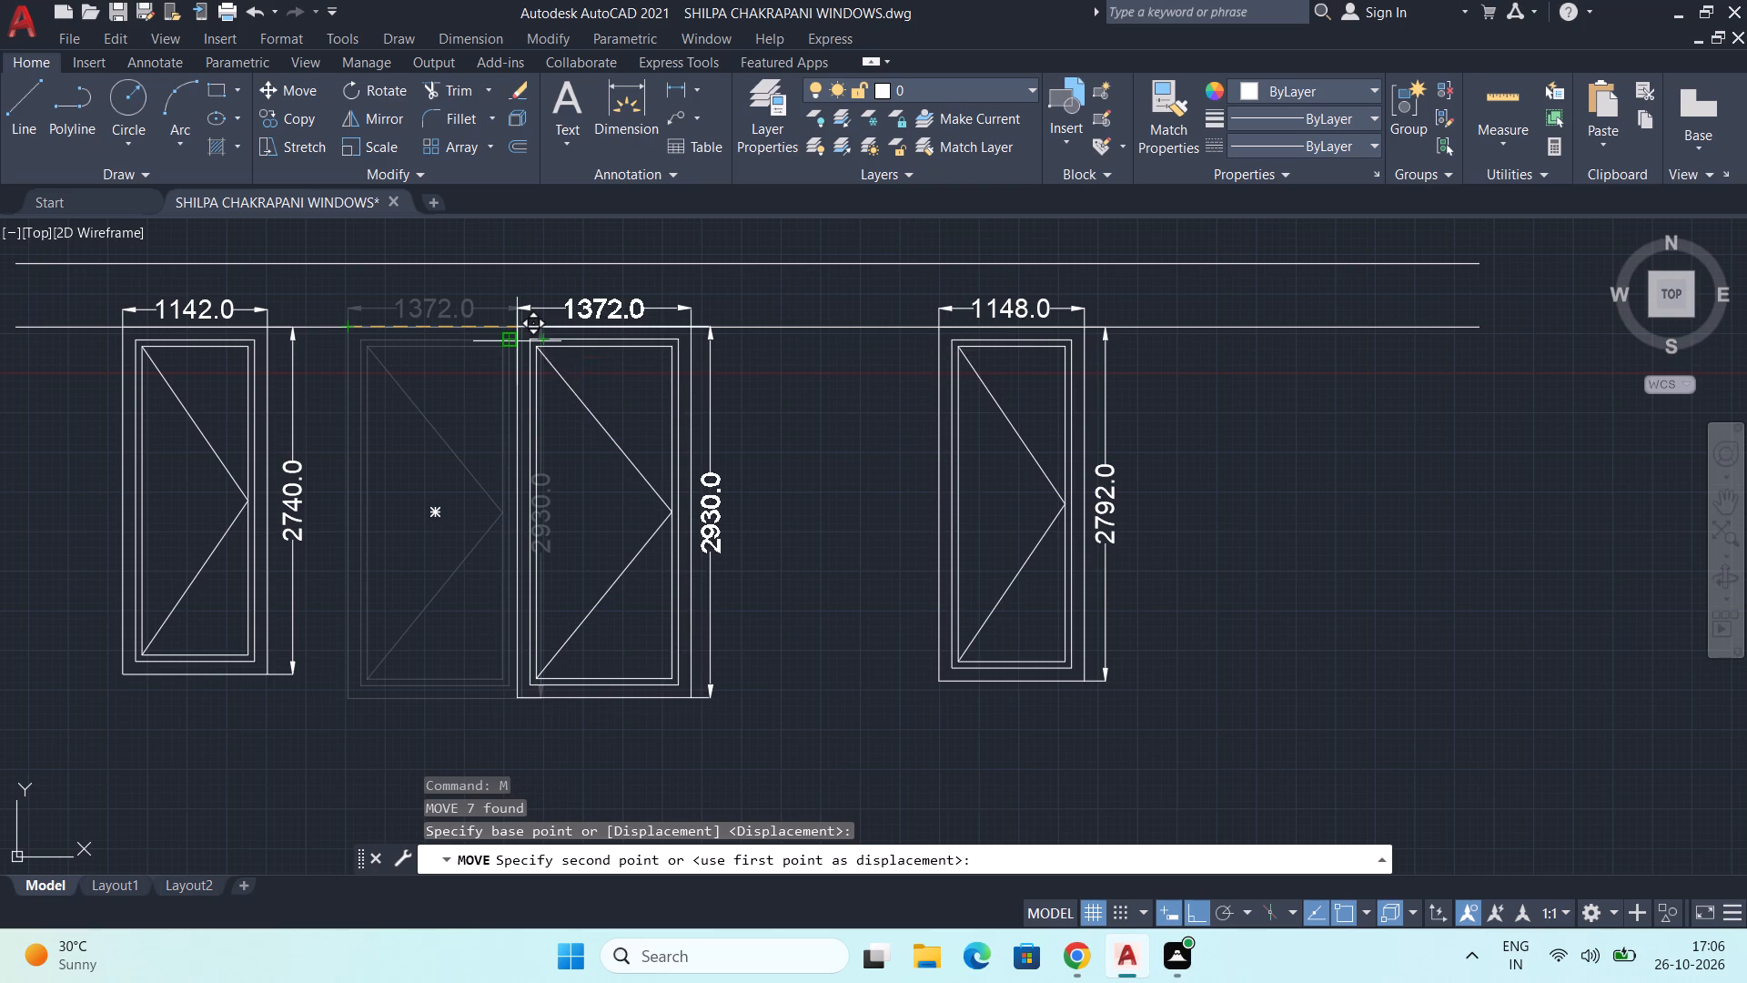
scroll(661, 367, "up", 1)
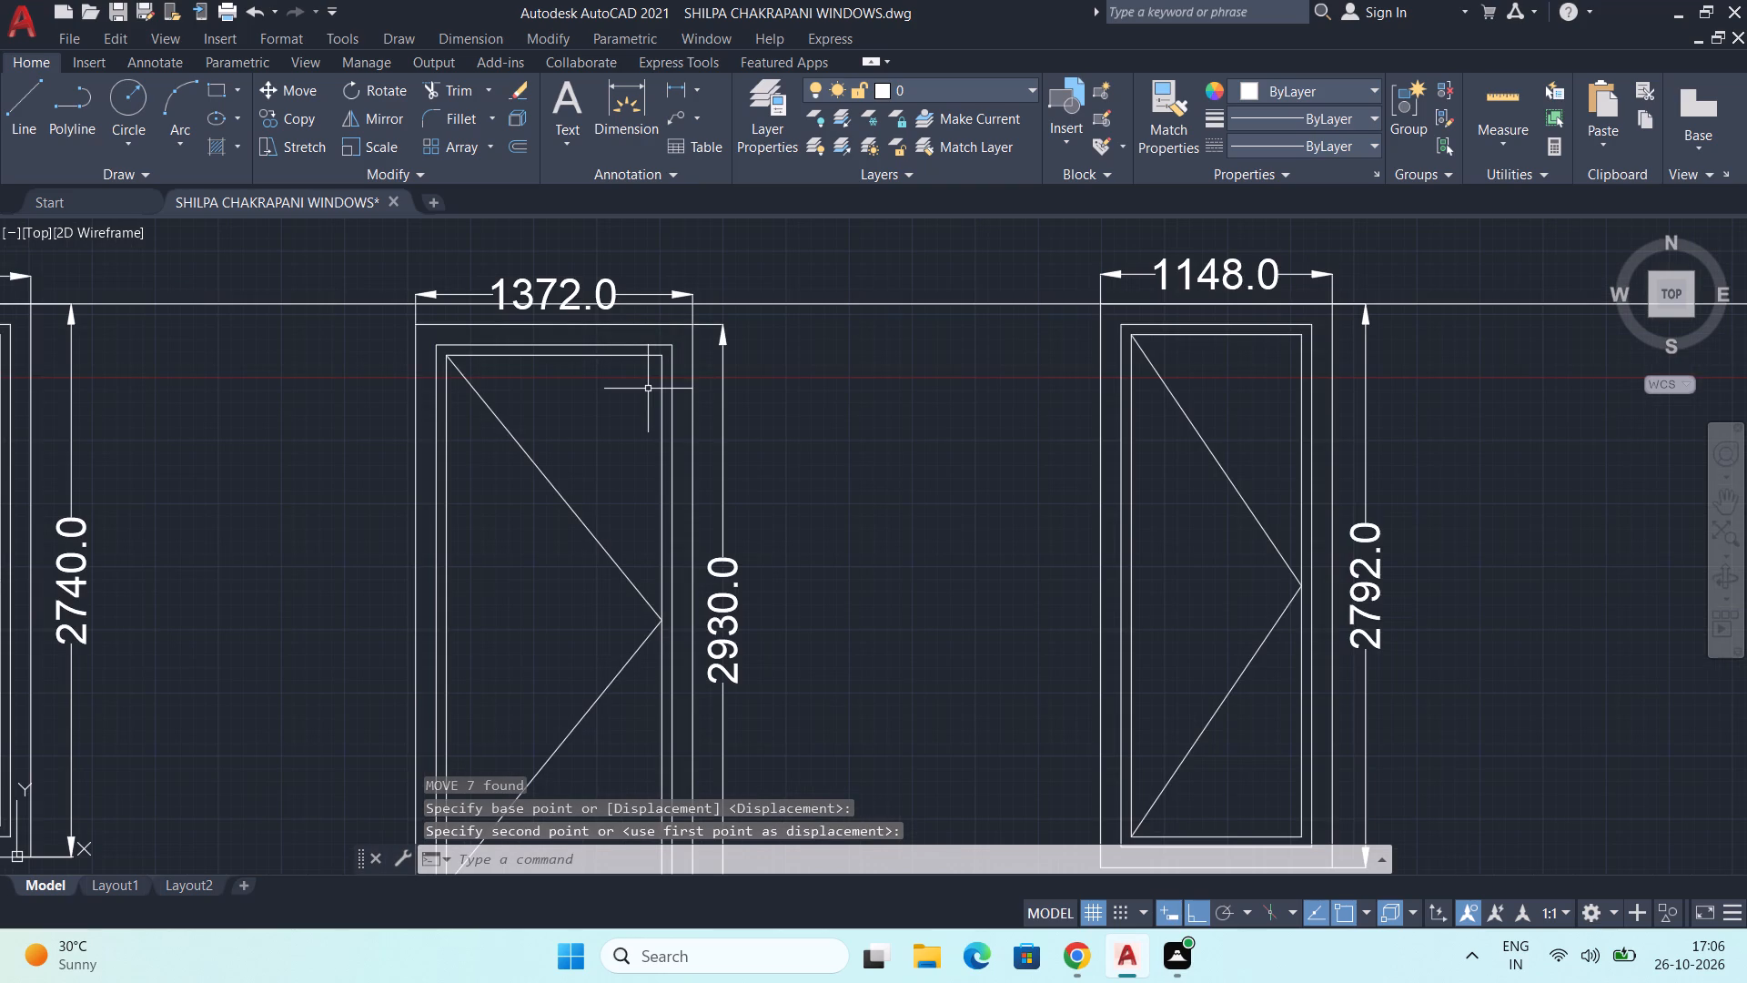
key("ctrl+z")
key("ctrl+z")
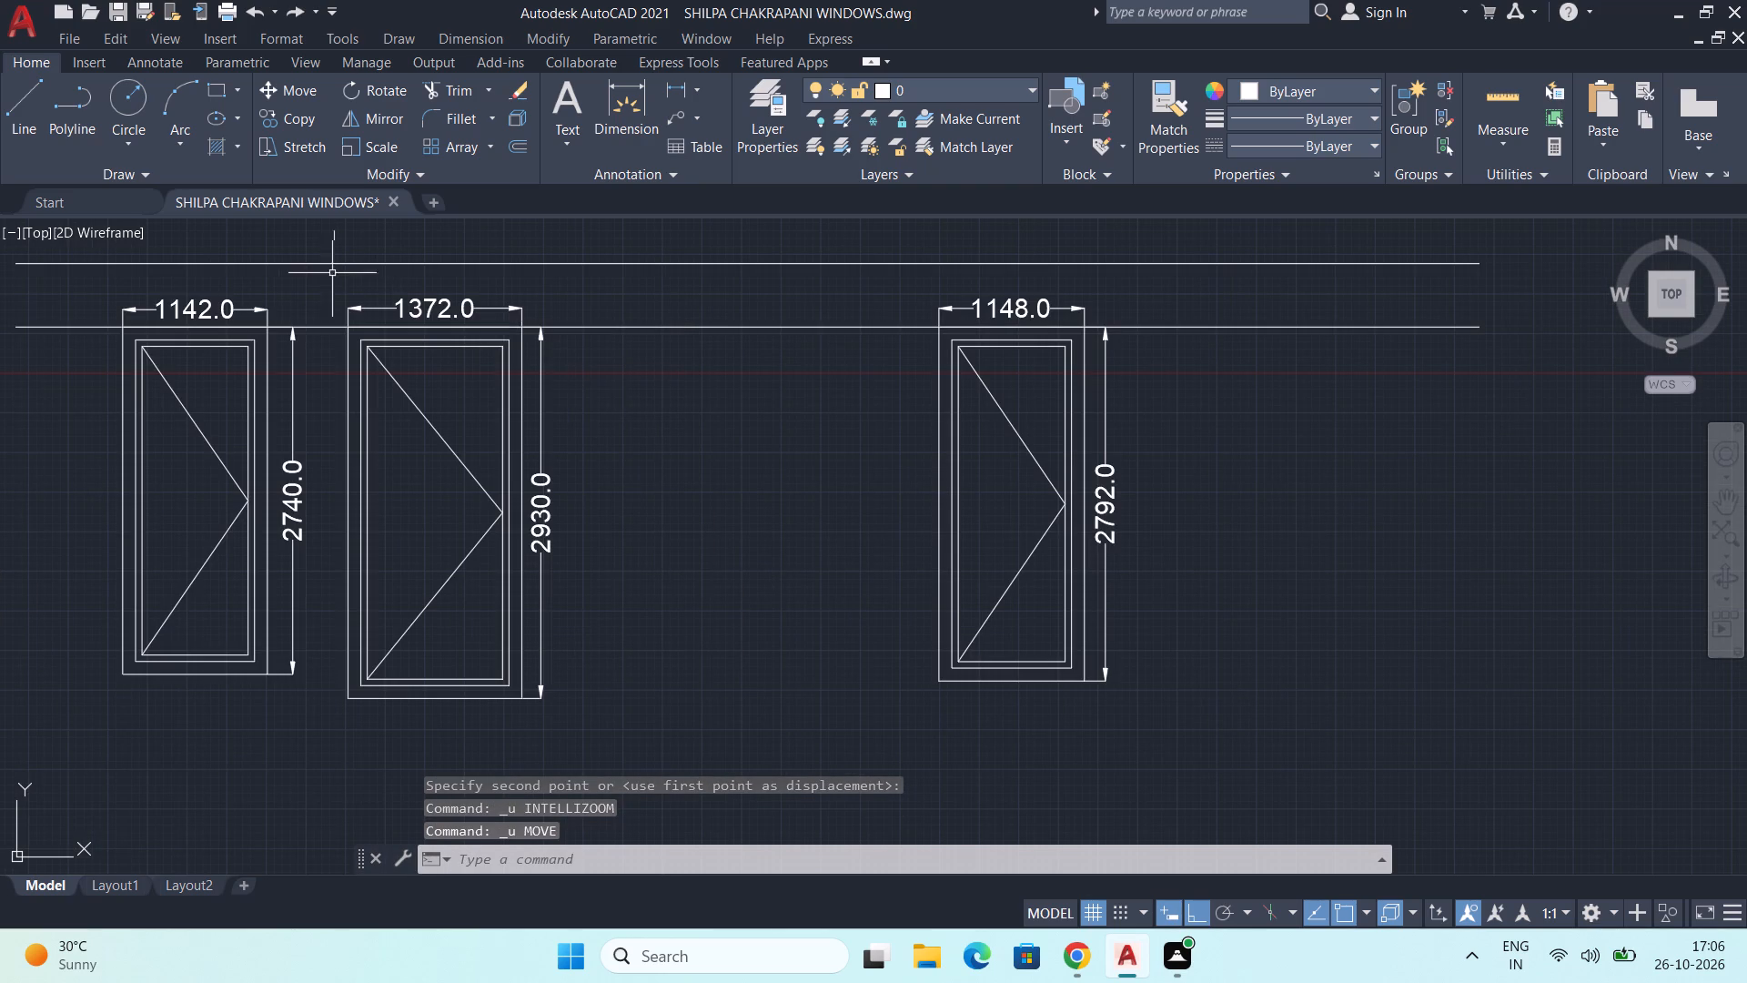
Move the 1372-wide door and its dimensions 1372 rightward along the line, from its top-left corner to its former top-right corner.
left_click_drag(314, 272, 327, 274)
left_click(679, 728)
key("m")
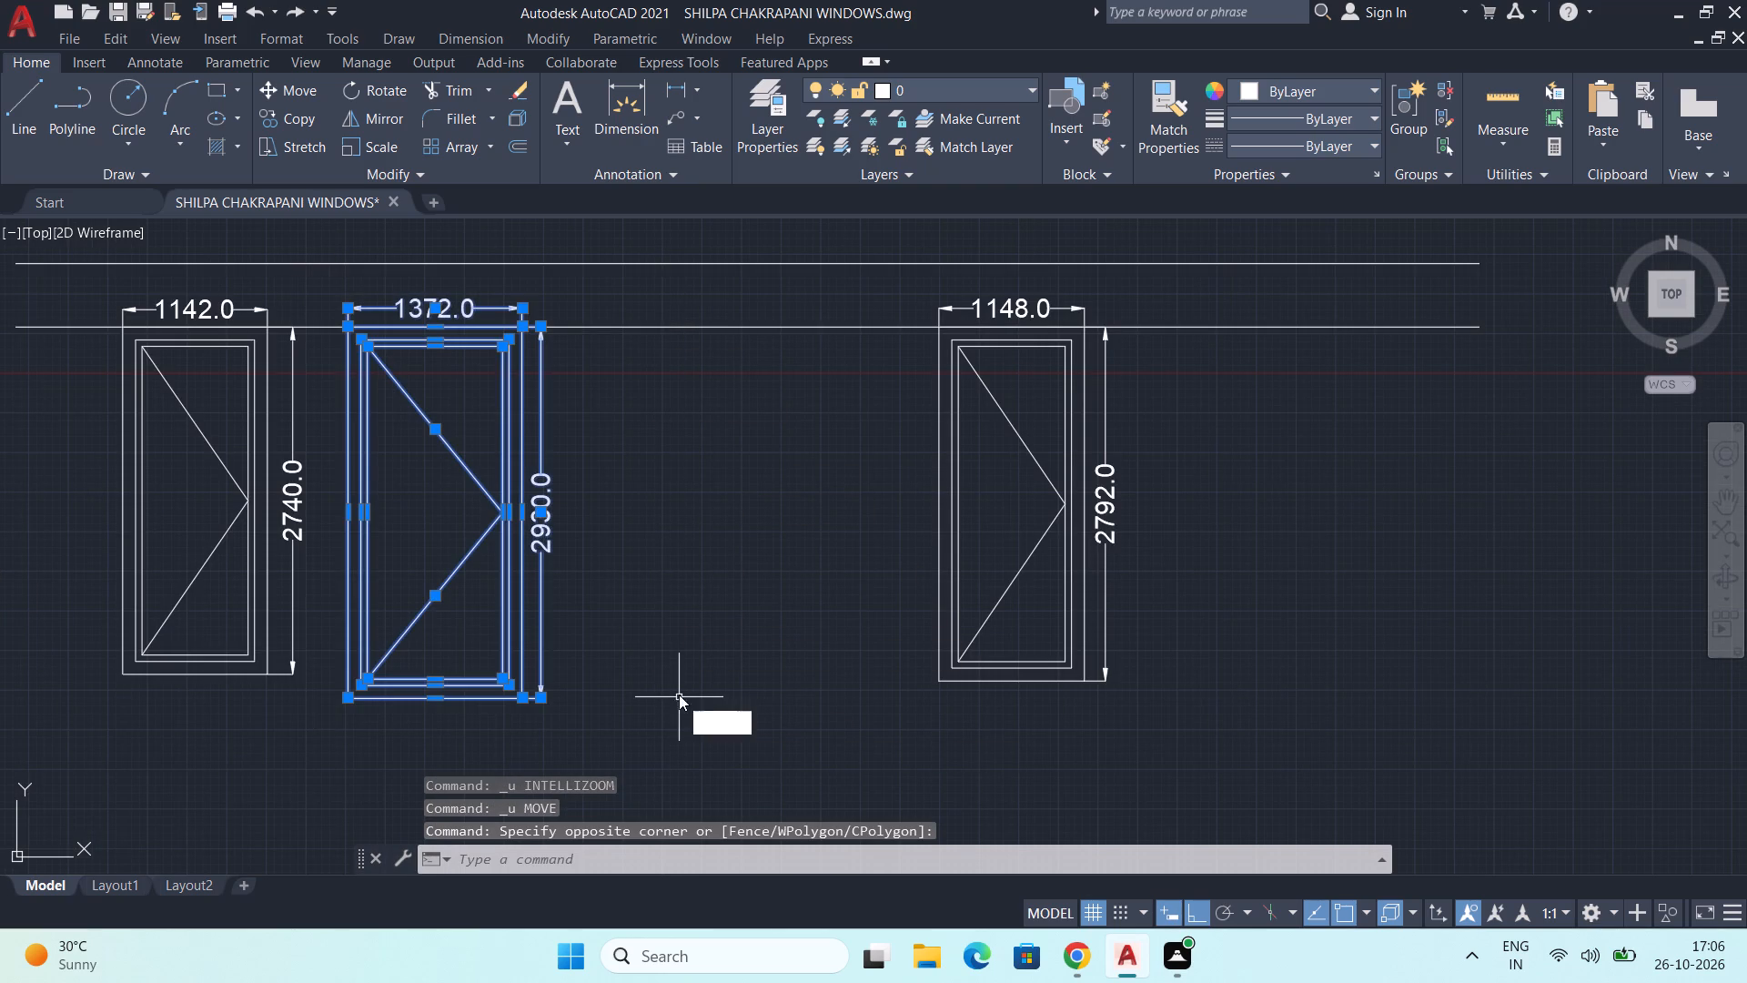
key("Return")
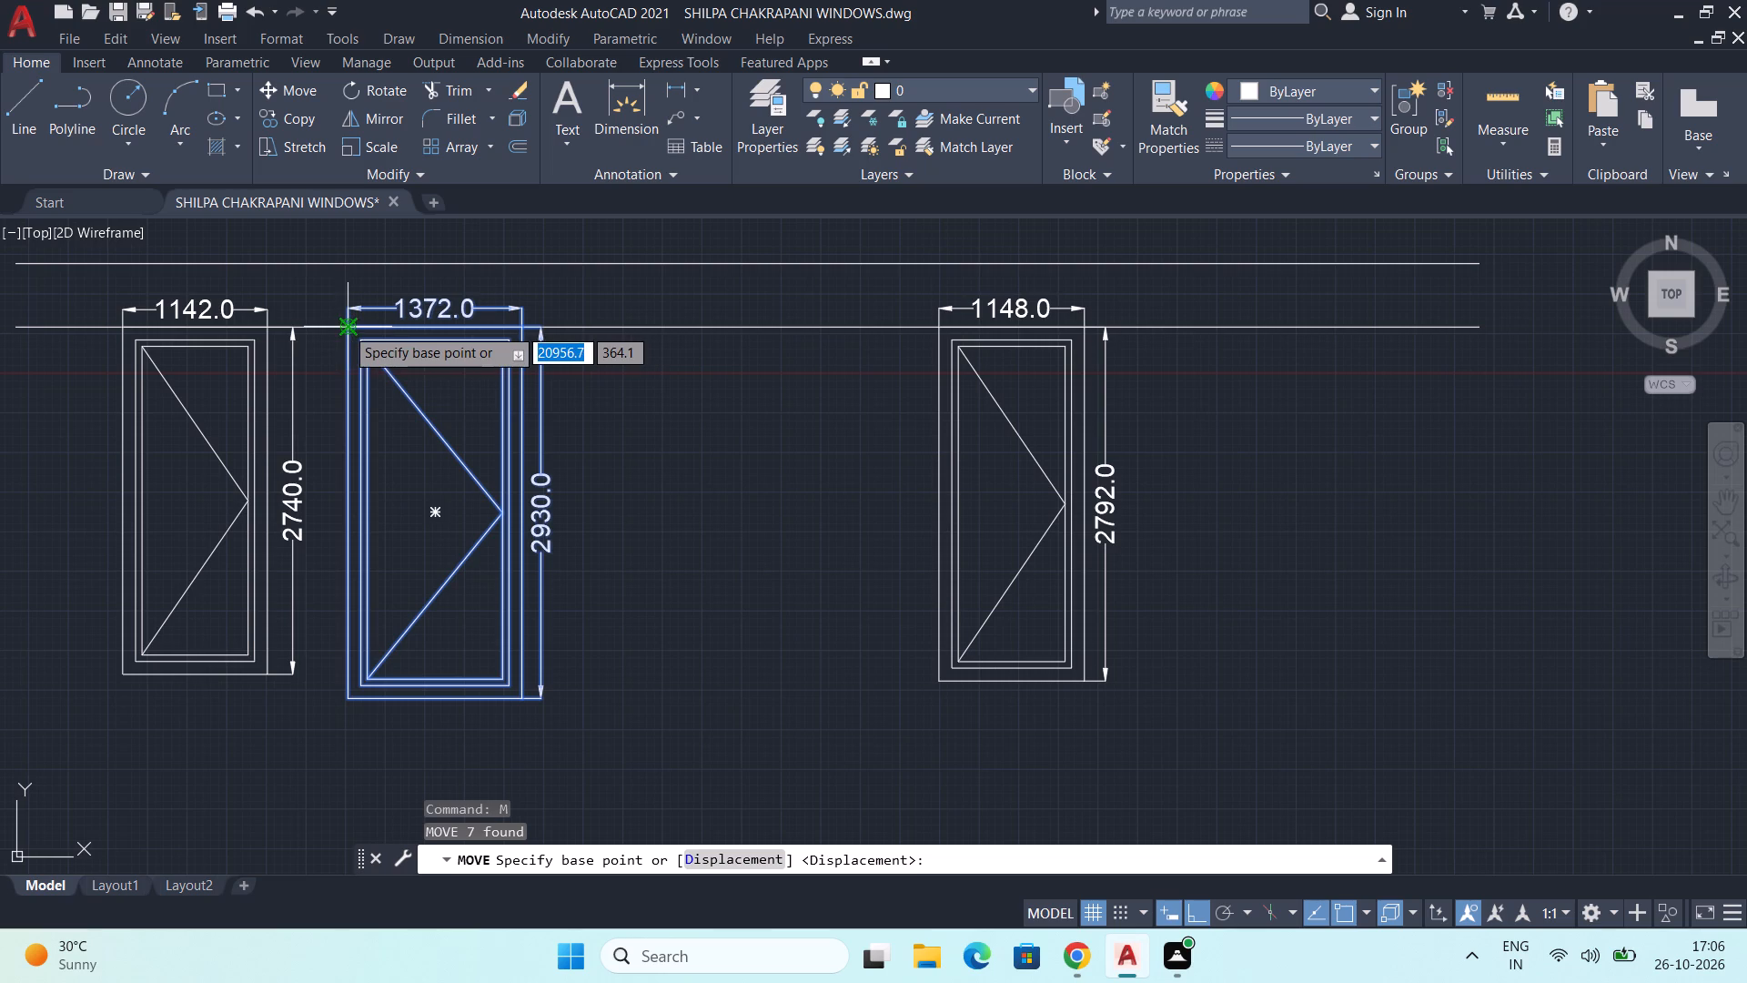
left_click(346, 327)
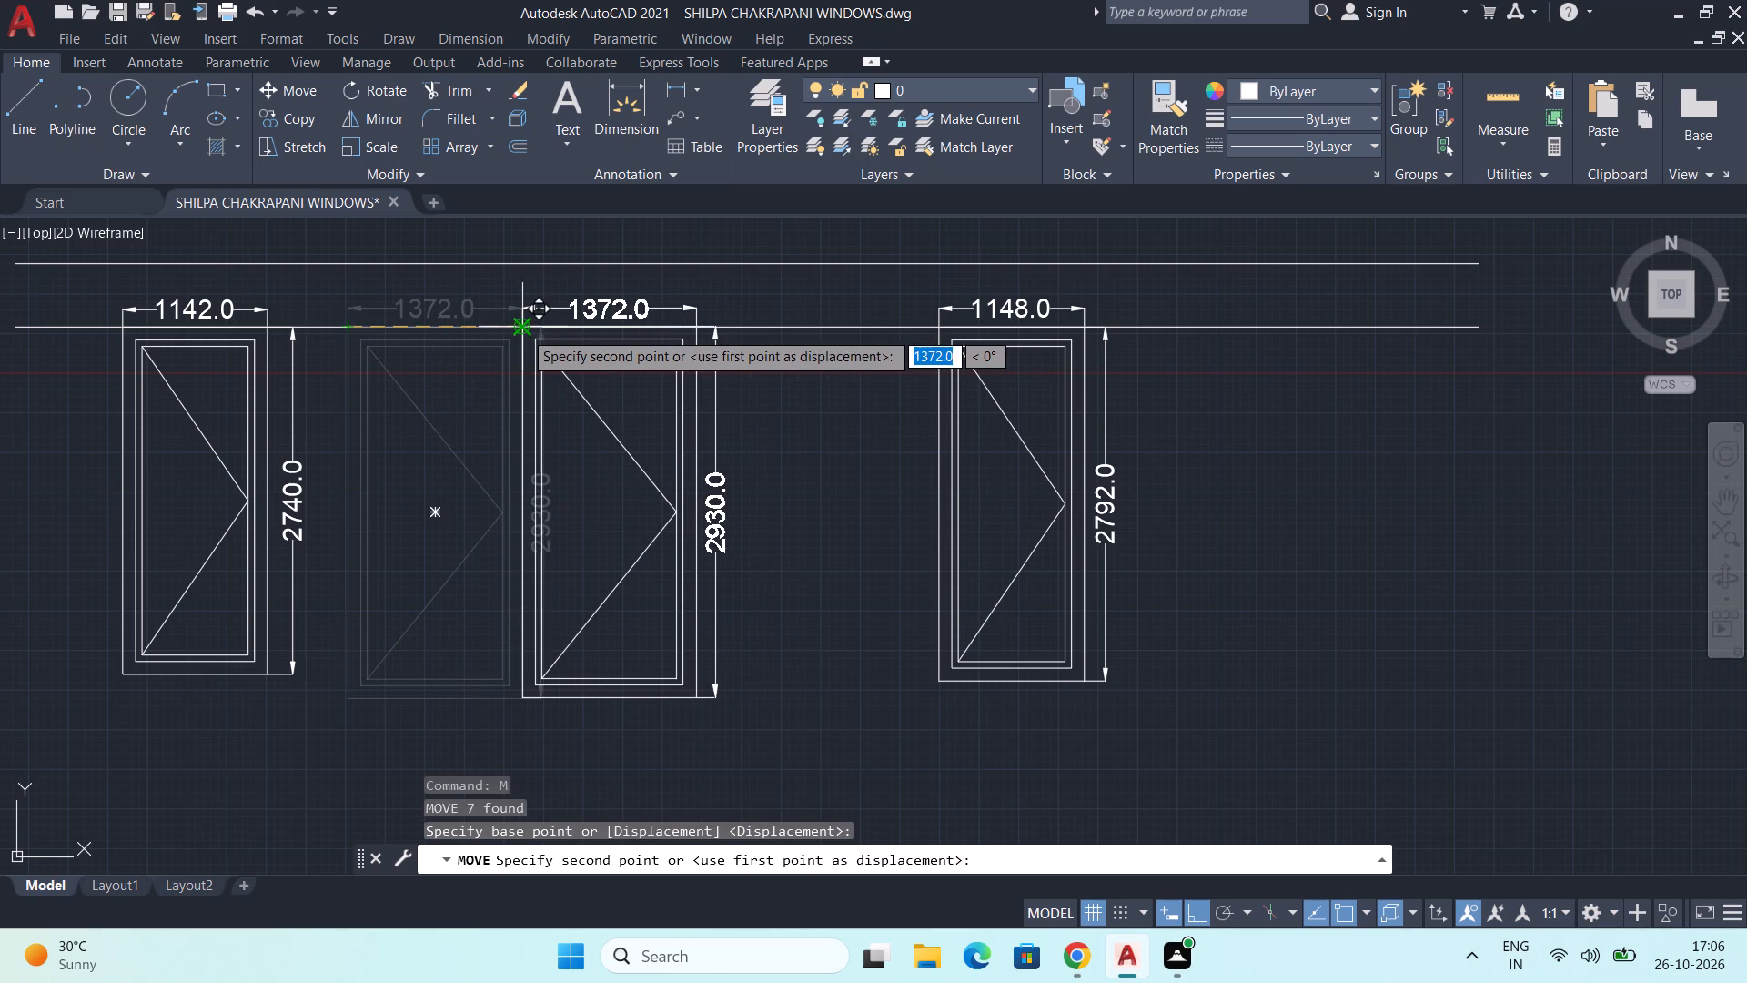
left_click(523, 330)
Copy the SERVANT ROOM 520X1393 label beneath the 618-wide window in the HOUSE row, with Ortho off.
scroll(538, 339, "down", 2)
middle_click_drag(570, 414, 575, 563)
scroll(567, 460, "down", 1)
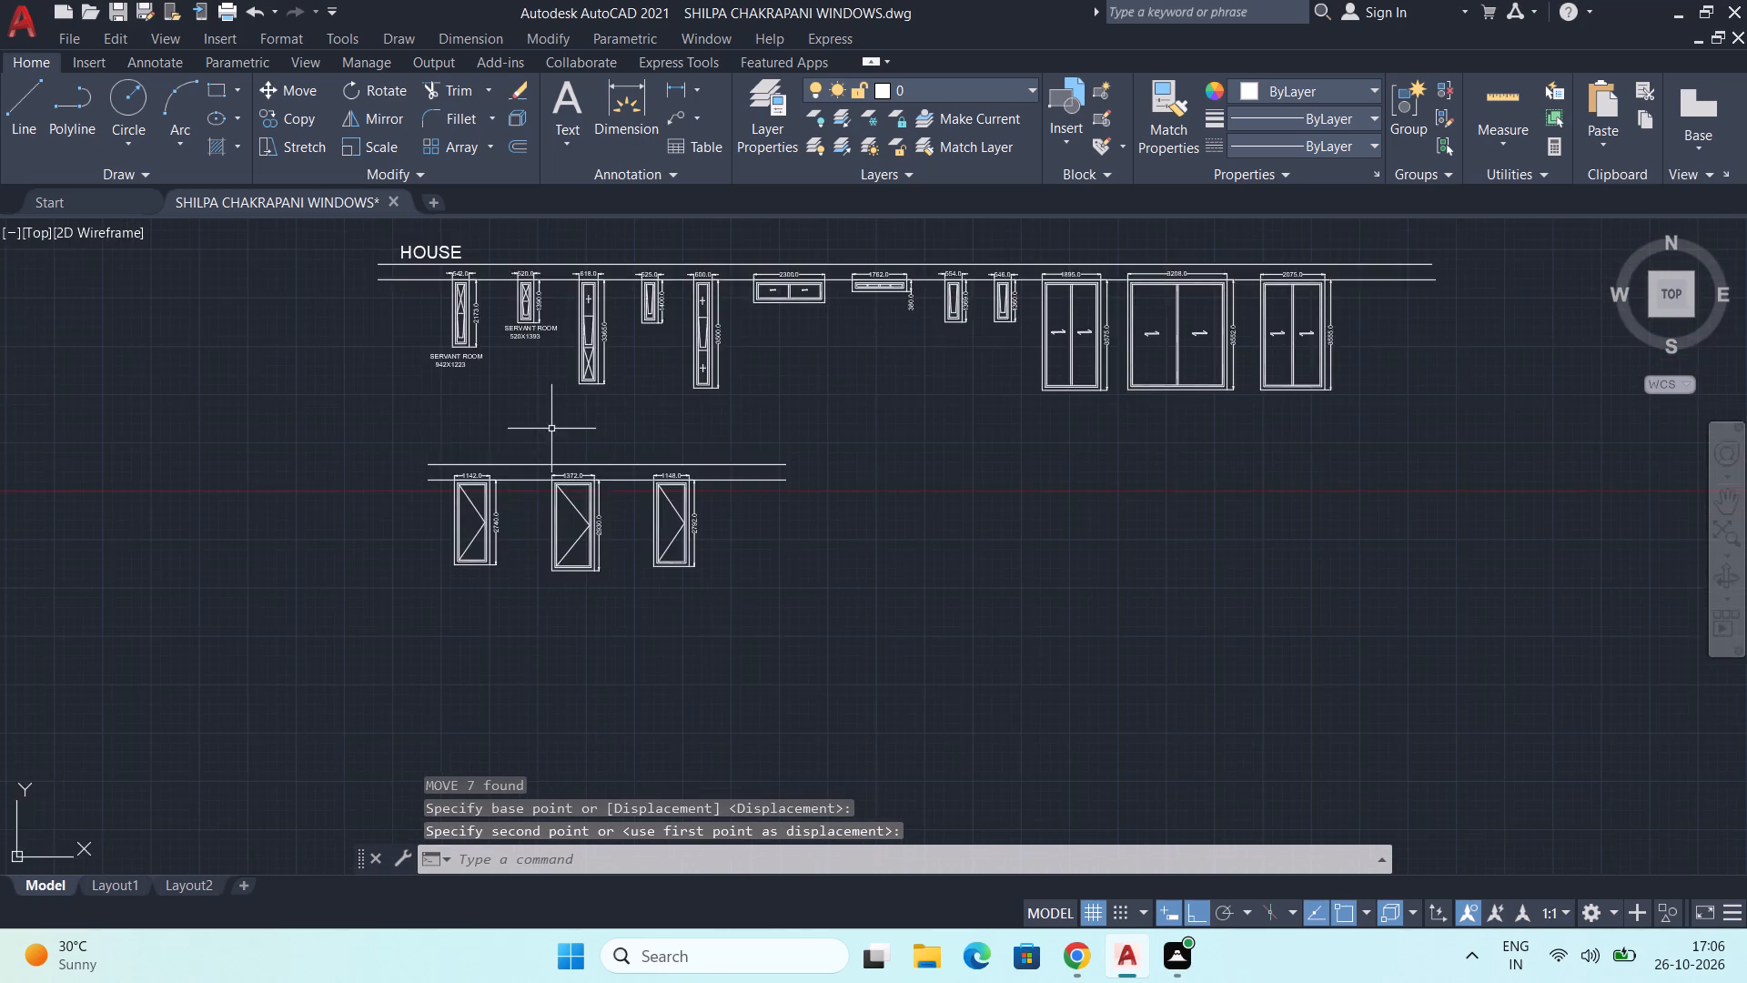
middle_click_drag(551, 428, 568, 538)
scroll(541, 479, "up", 3)
middle_click_drag(563, 435, 536, 578)
left_click(525, 499)
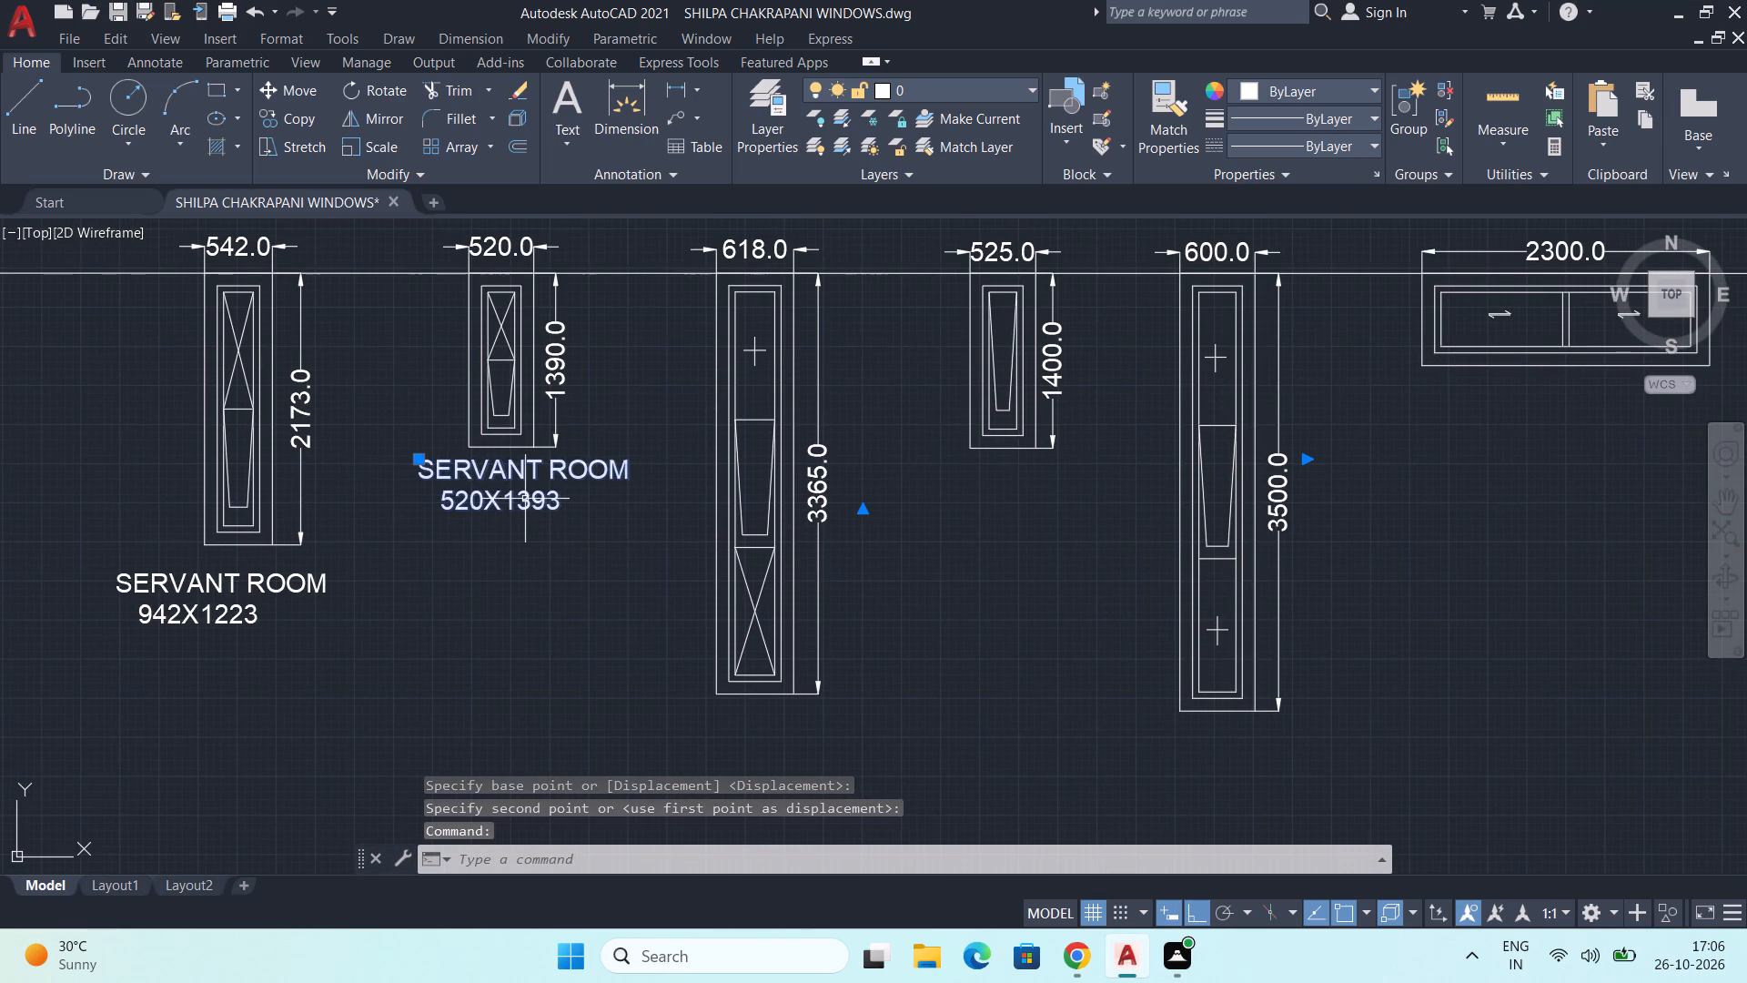
key("c")
key("o")
key("Return")
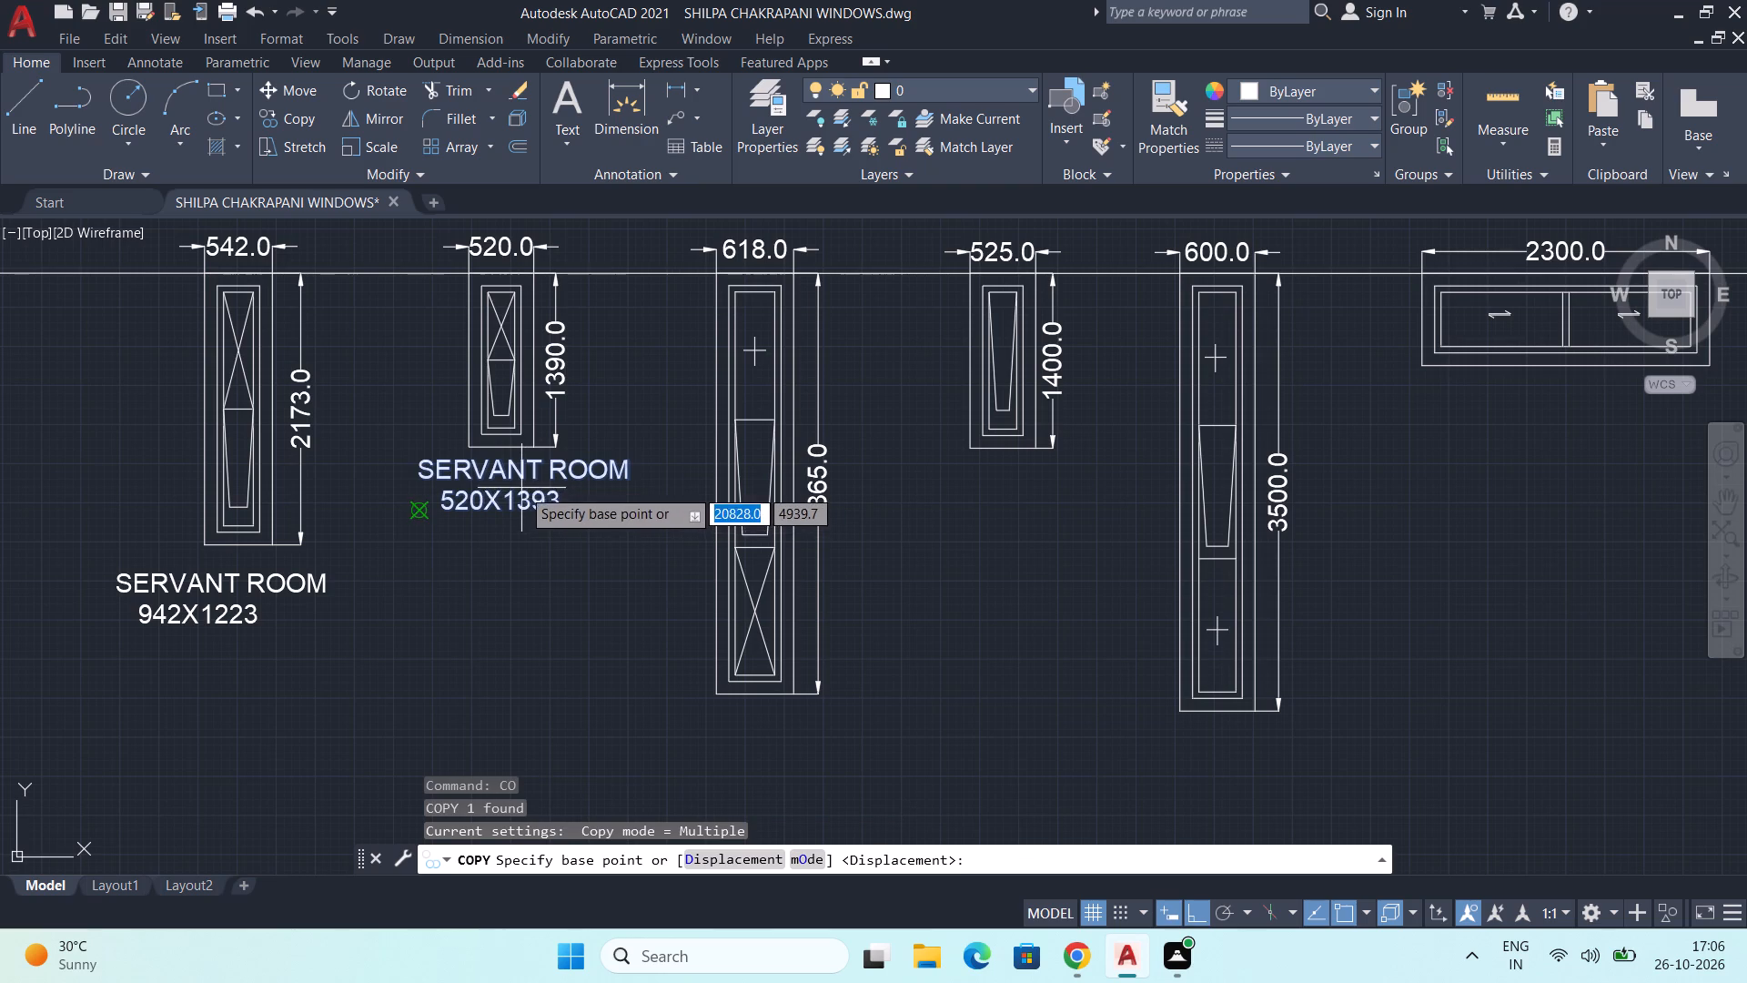
left_click(489, 471)
middle_click_drag(613, 671, 613, 633)
scroll(846, 725, "up", 1)
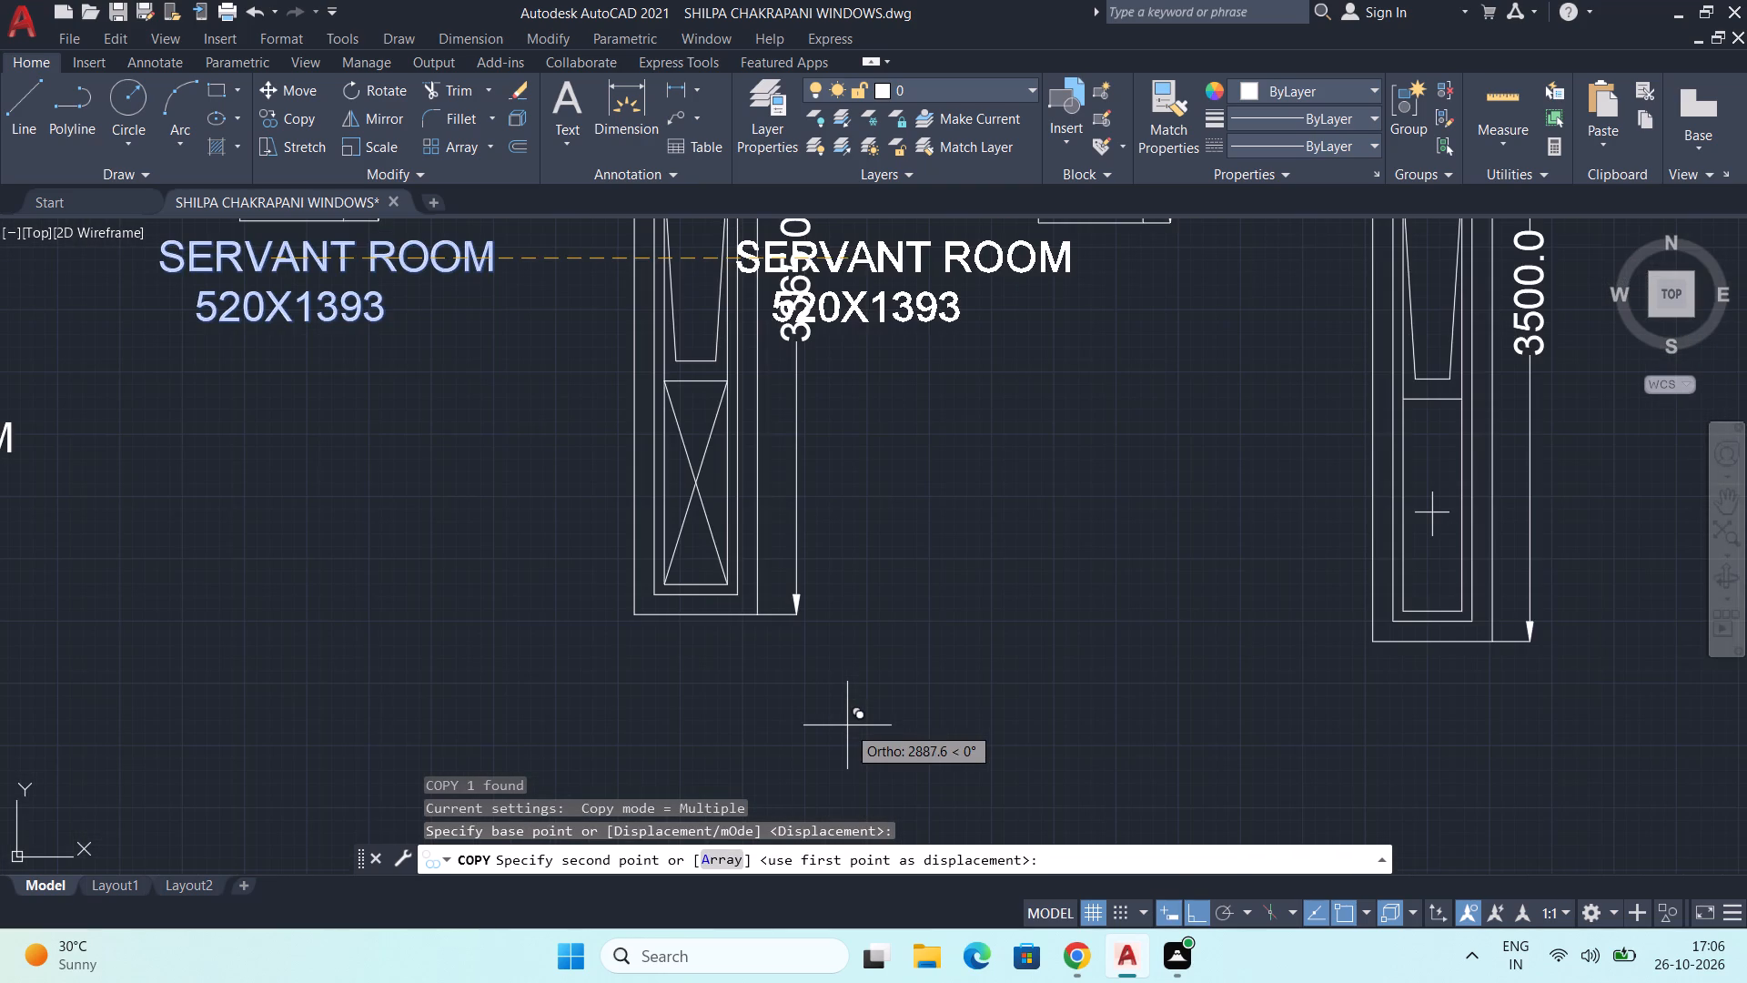
key("F8")
middle_click_drag(774, 720, 743, 636)
scroll(742, 613, "down", 2)
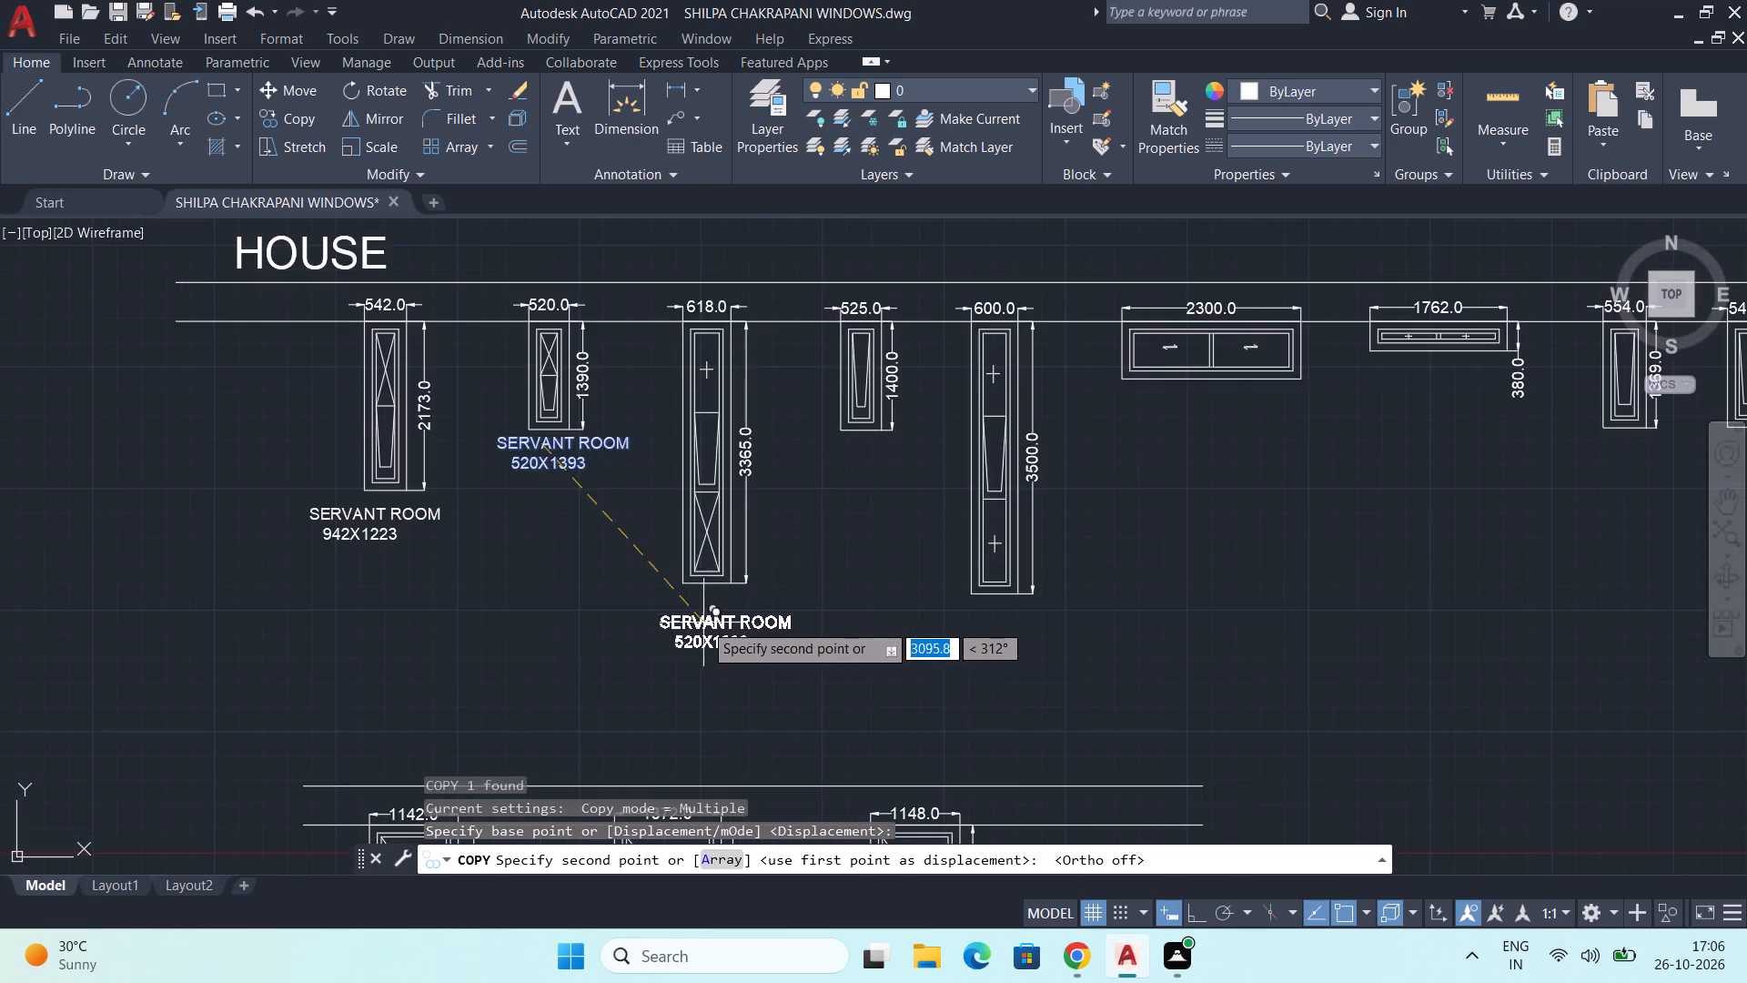
scroll(700, 619, "up", 1)
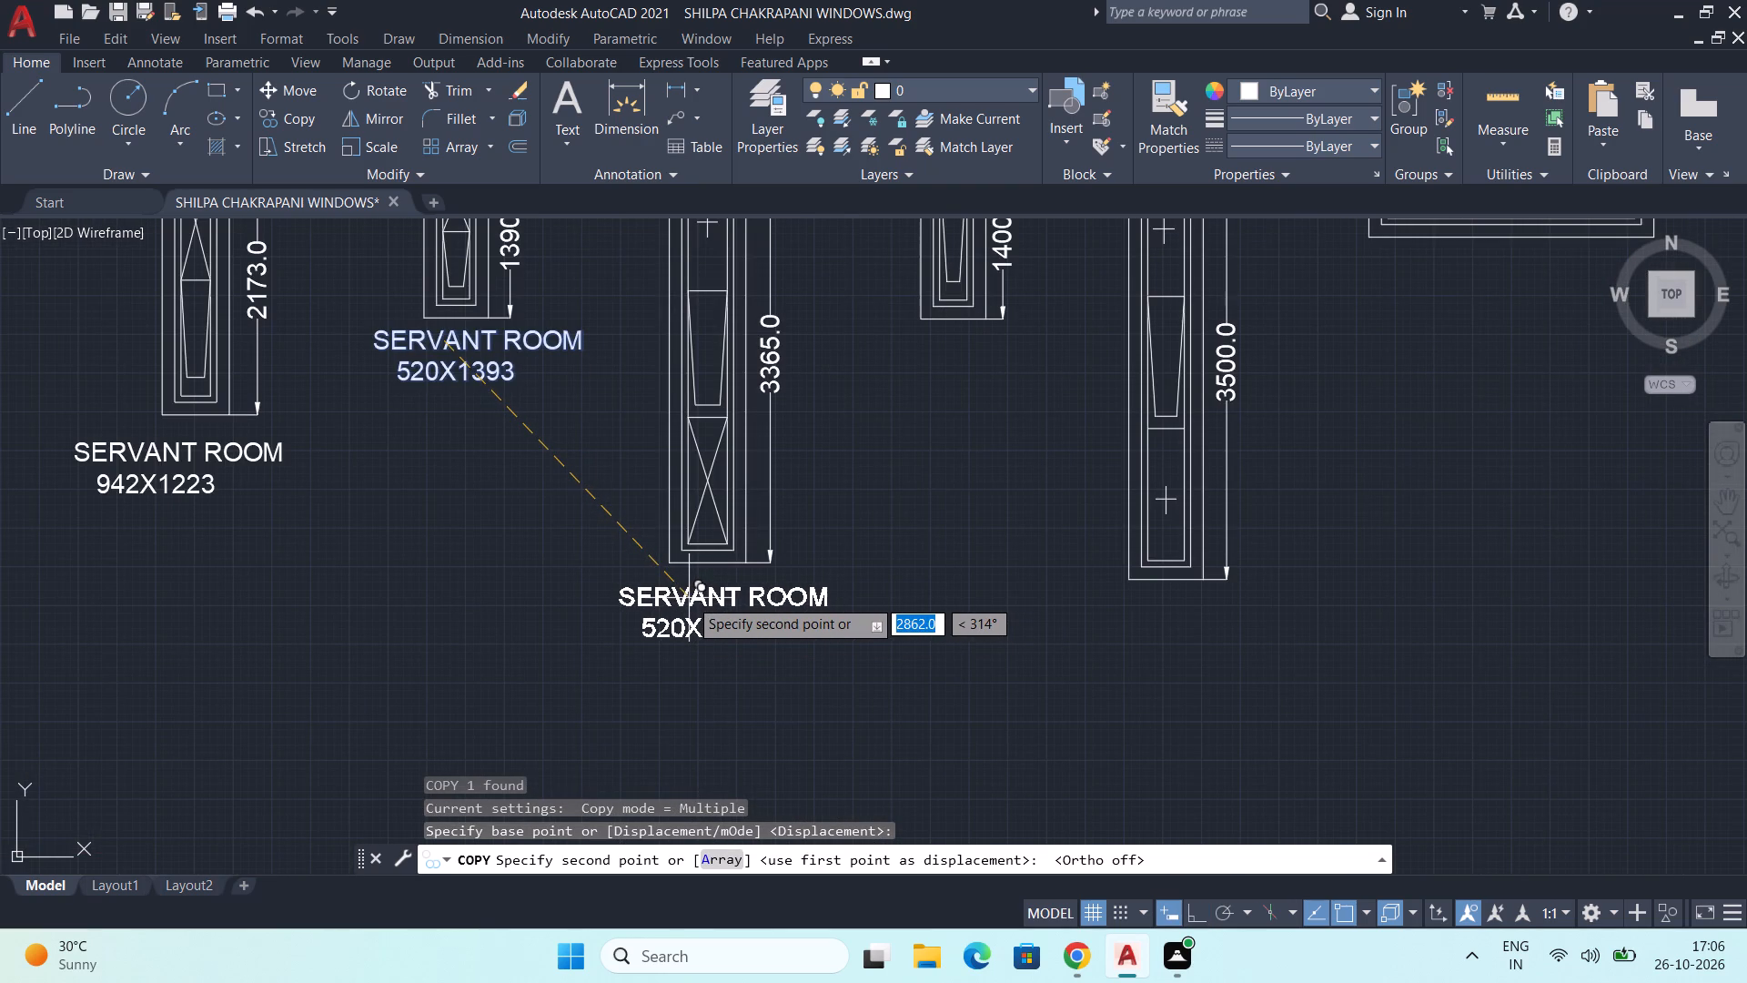
left_click(689, 593)
Place copies of the SERVANT ROOM 520X1393 label beneath the 525-, 600- and 2300-wide windows in the HOUSE row.
middle_click_drag(893, 457, 850, 562)
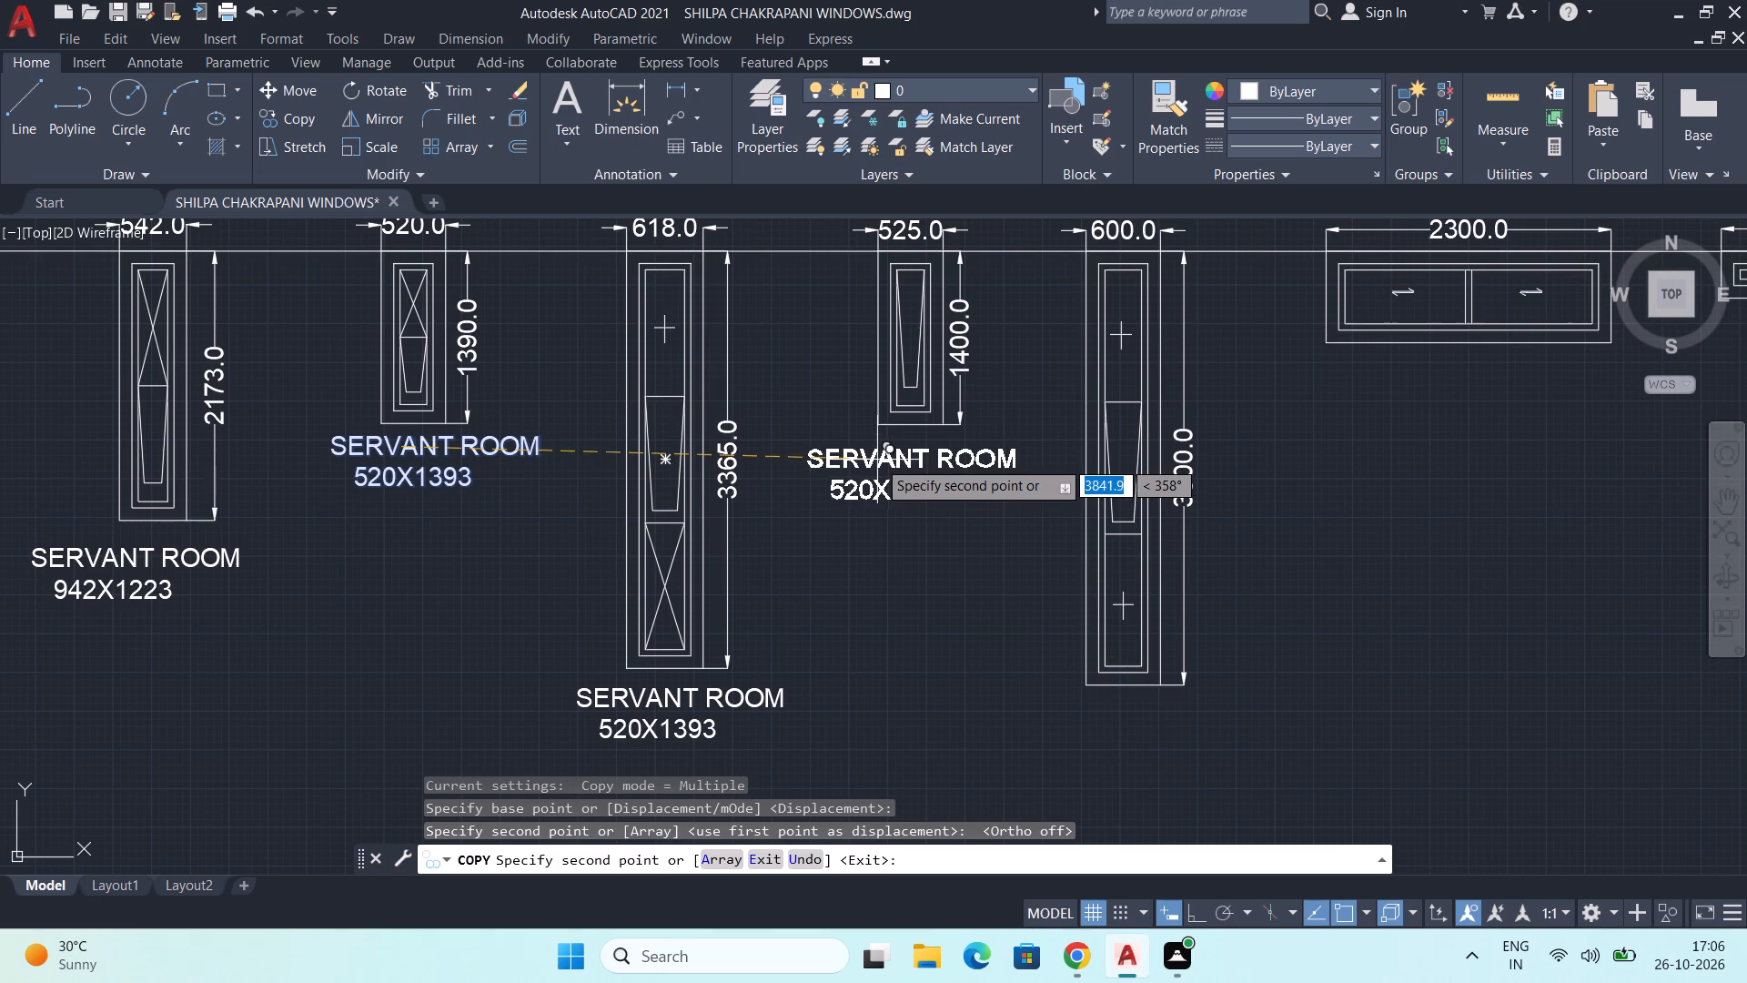
left_click(895, 451)
middle_click_drag(945, 661, 884, 548)
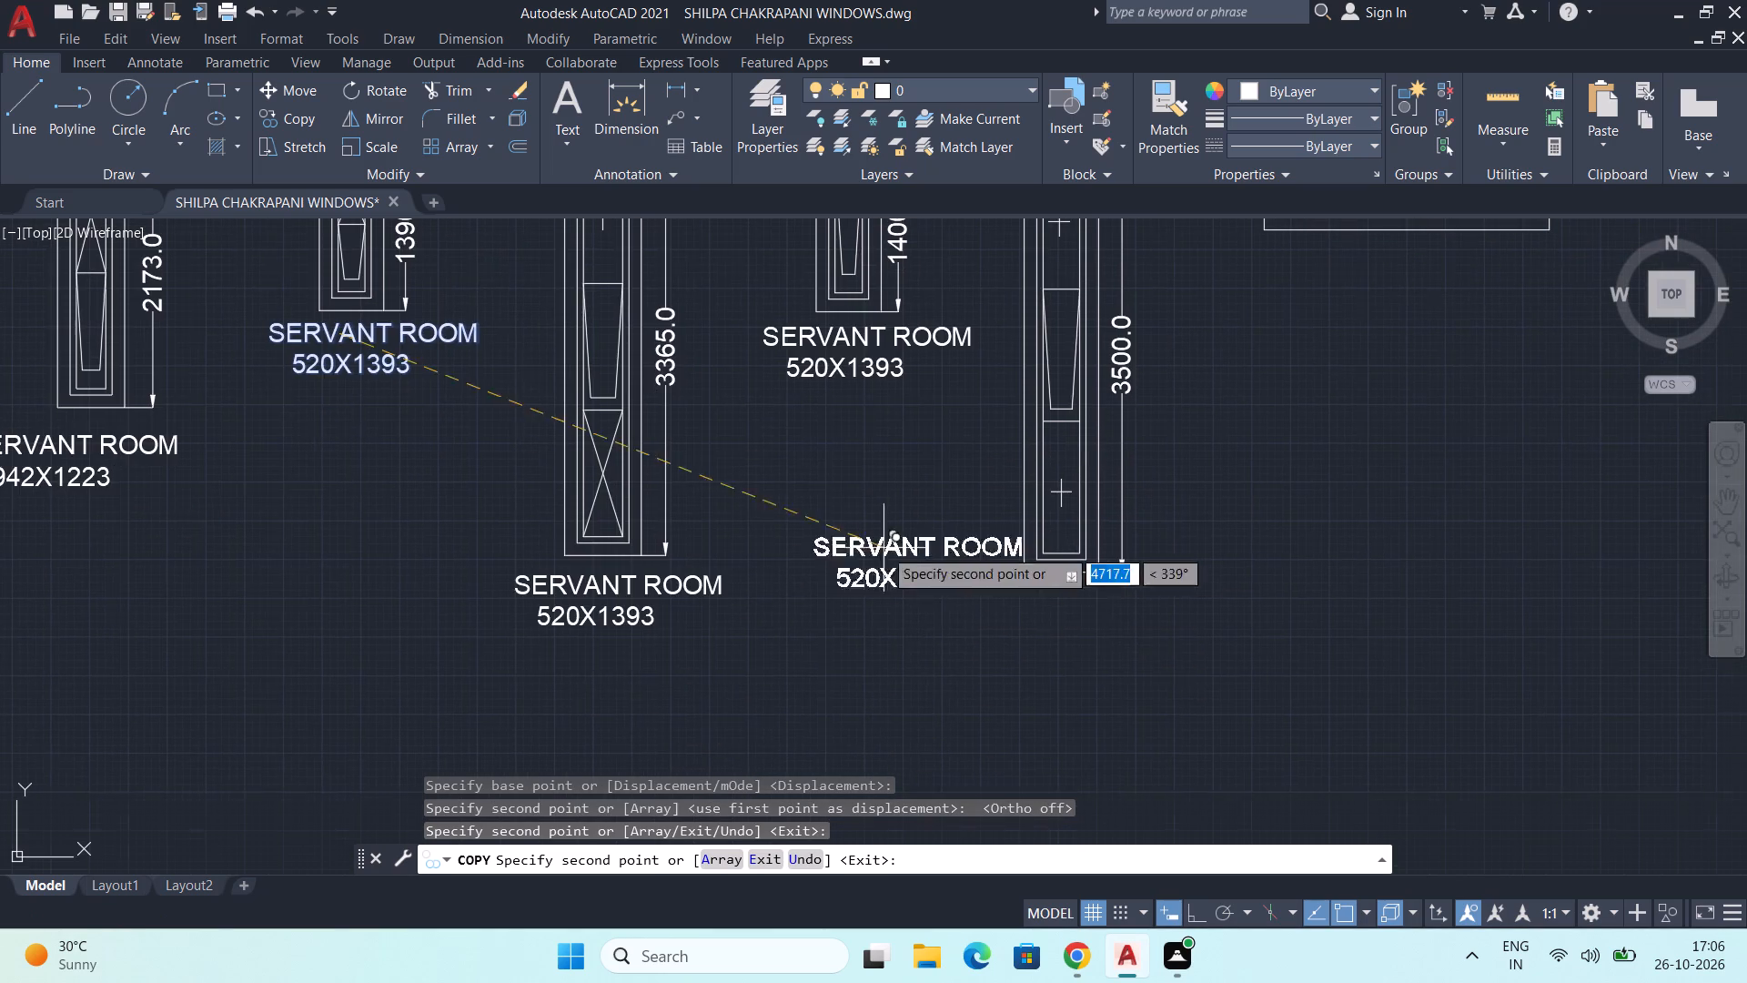
left_click(1048, 603)
scroll(1312, 417, "down", 1)
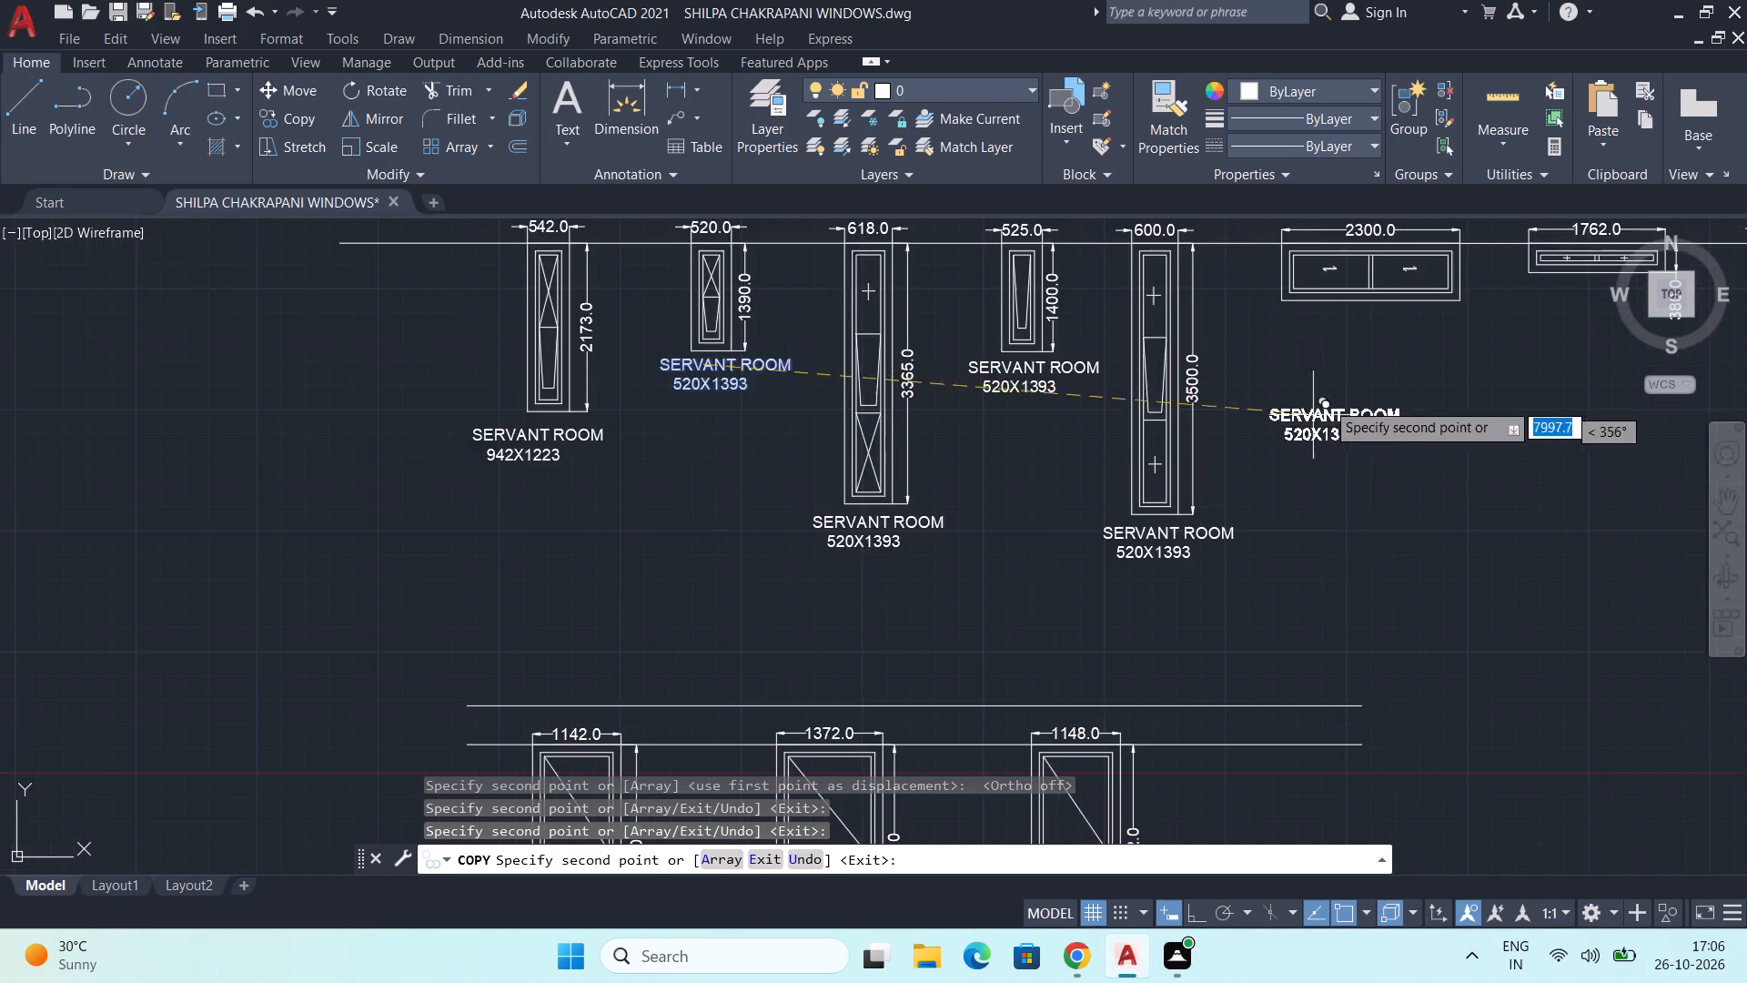
middle_click_drag(1330, 398, 1139, 563)
scroll(1156, 508, "up", 1)
left_click(1156, 477)
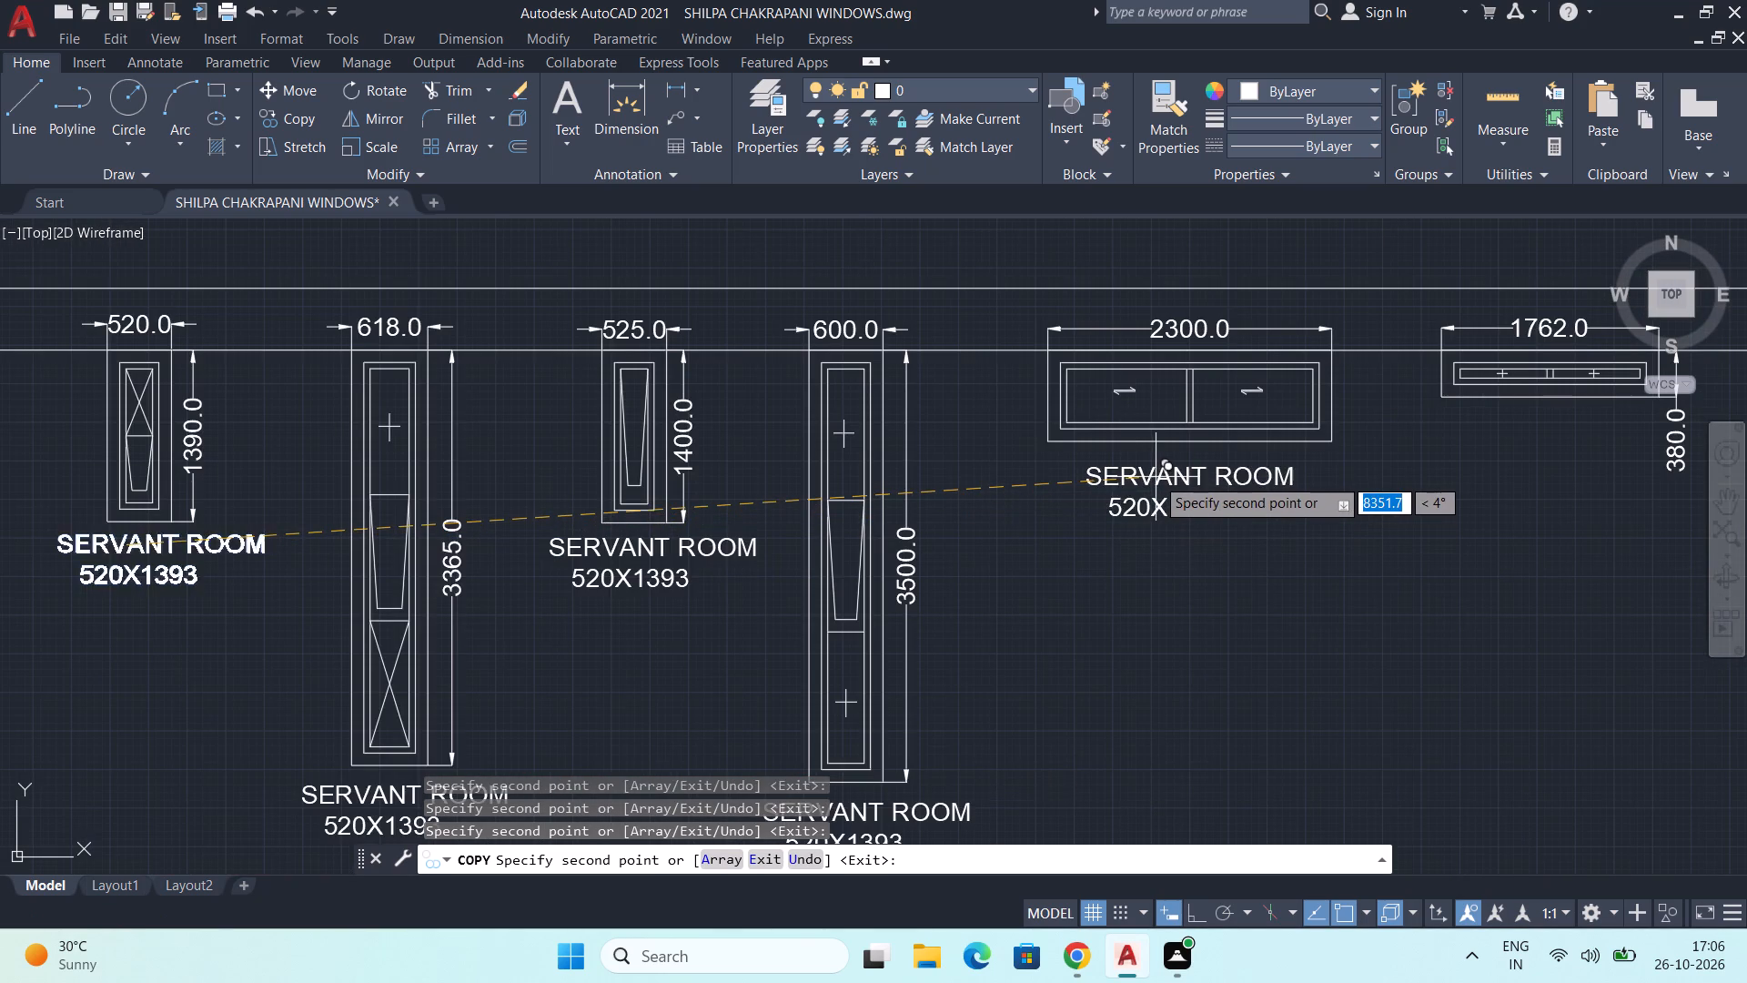
Place further copies of the SERVANT ROOM 520X1393 label beneath the 1762-, 554- and 546-wide windows.
middle_click_drag(1327, 504, 858, 585)
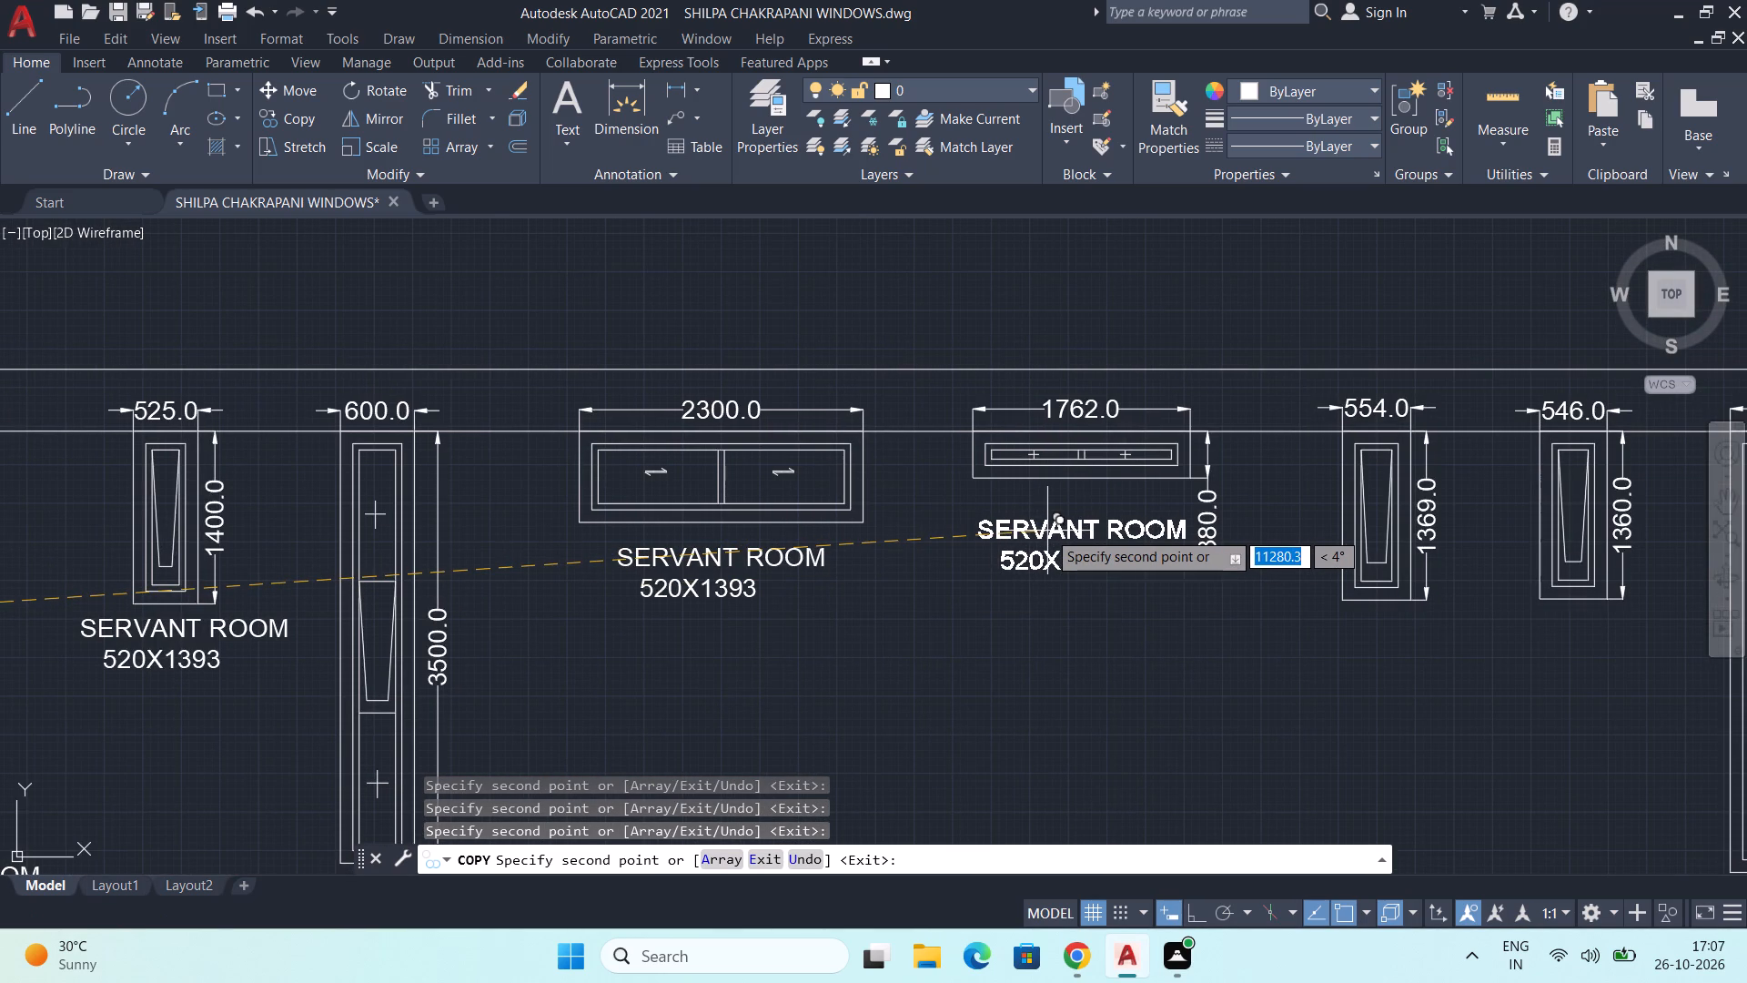
left_click(1047, 531)
middle_click_drag(1226, 669, 1119, 611)
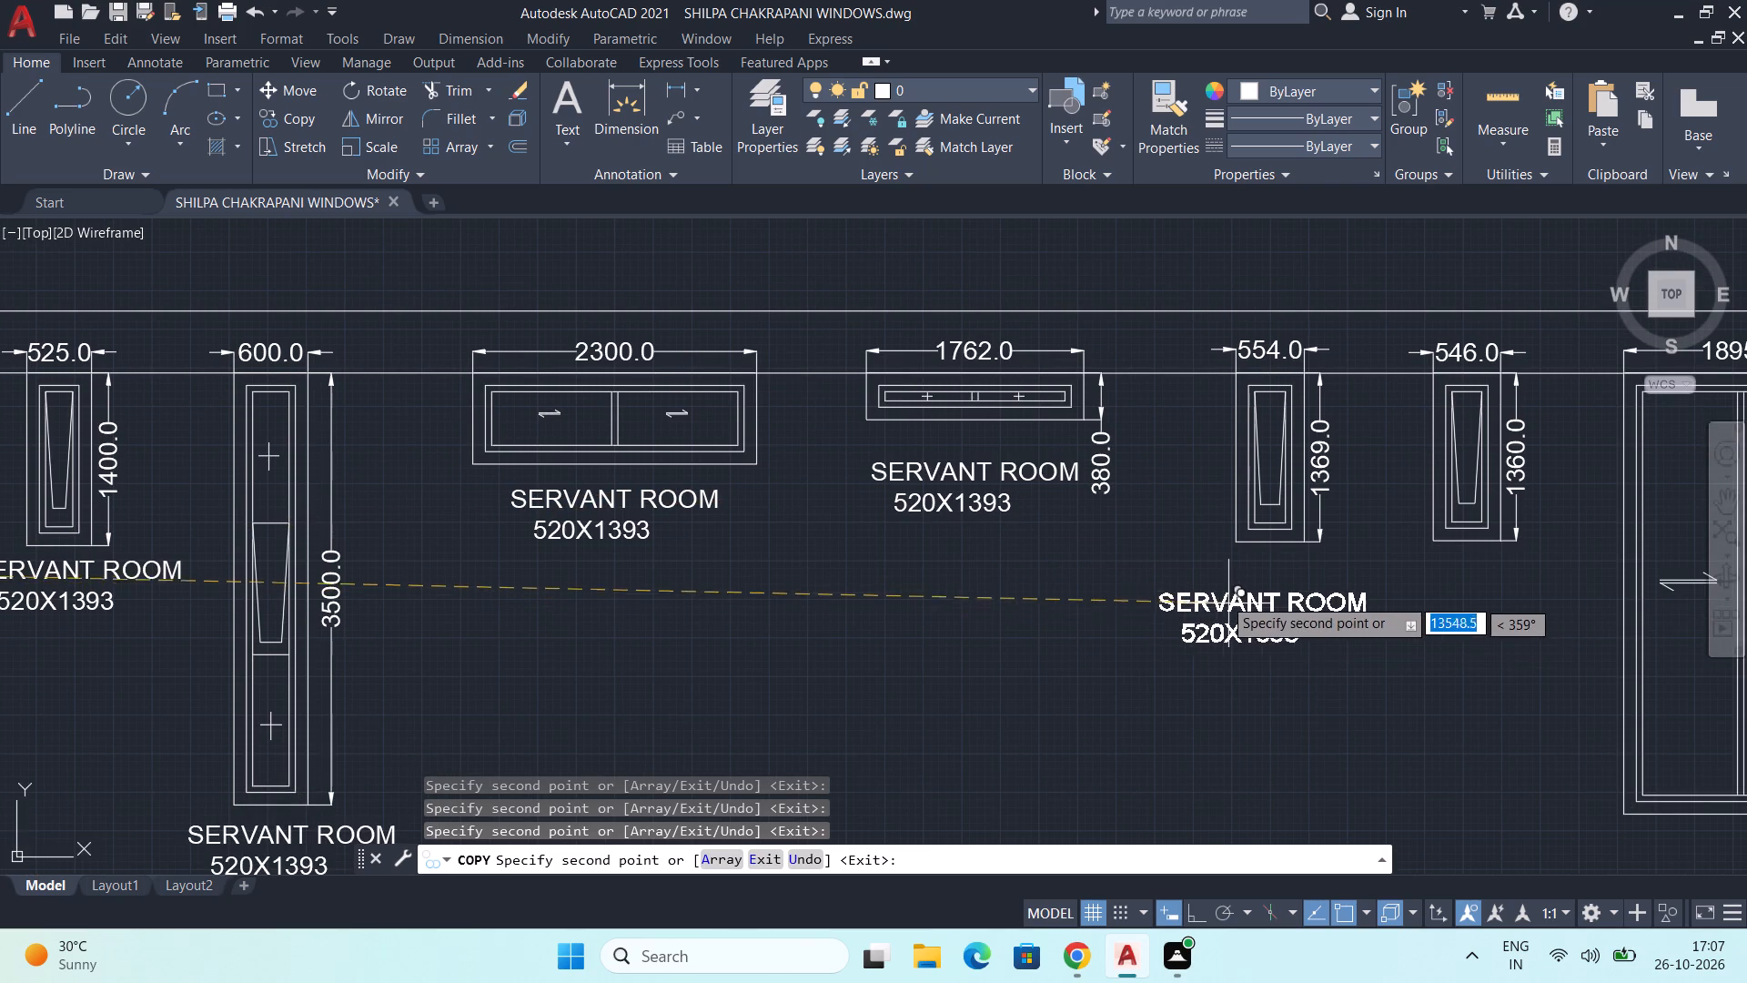
left_click(1222, 582)
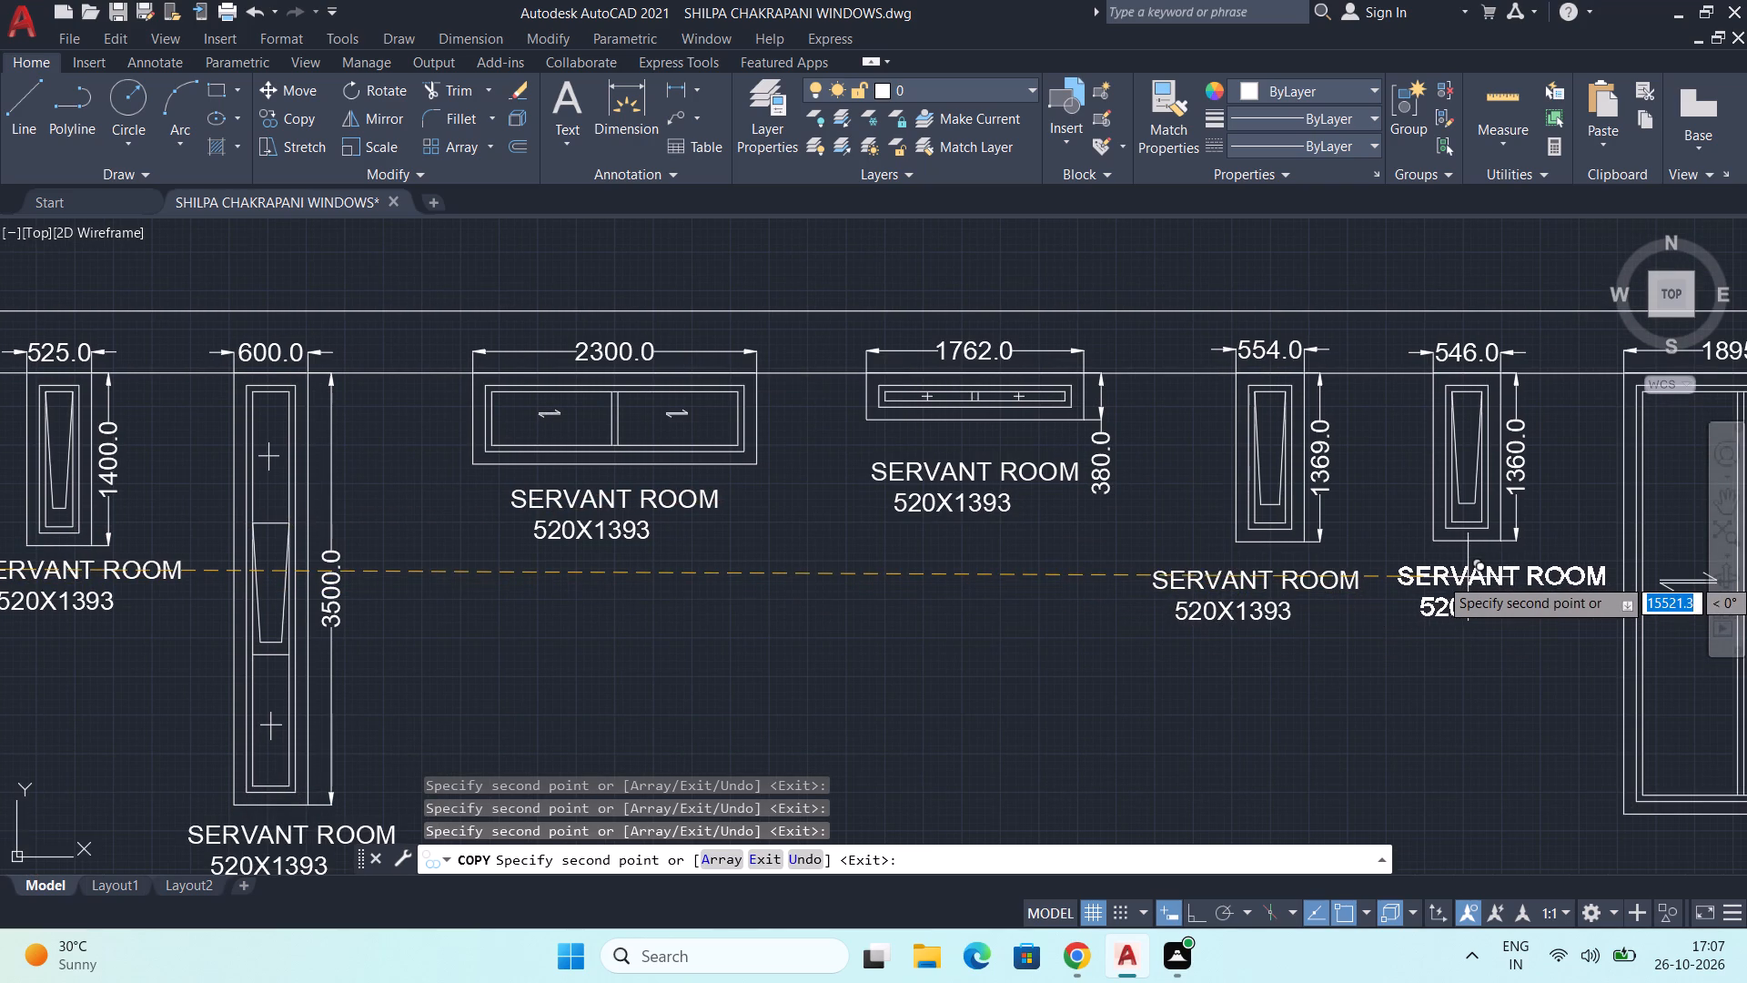
left_click(1473, 576)
Place copies of the same label beneath the 1895-, 3208- and 2075-wide sliding units at the end of the HOUSE row.
scroll(1460, 669, "down", 2)
middle_click_drag(1460, 712, 1243, 612)
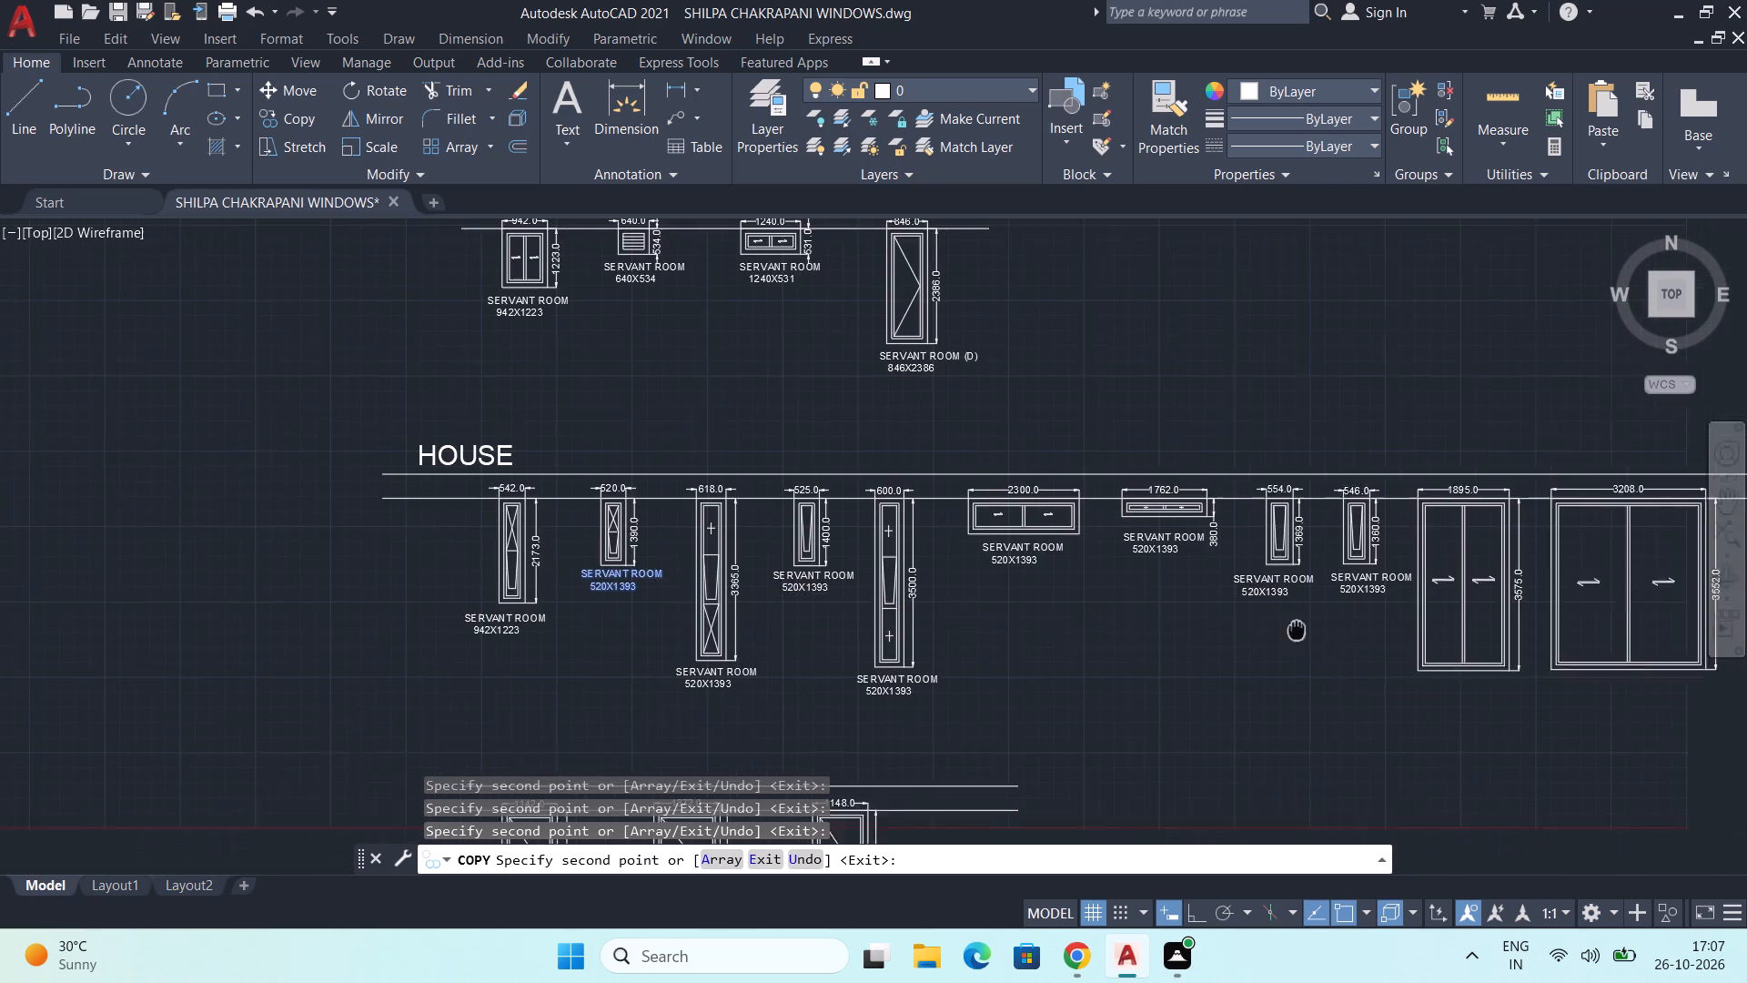
middle_click_drag(1243, 612, 1185, 593)
scroll(1298, 637, "up", 1)
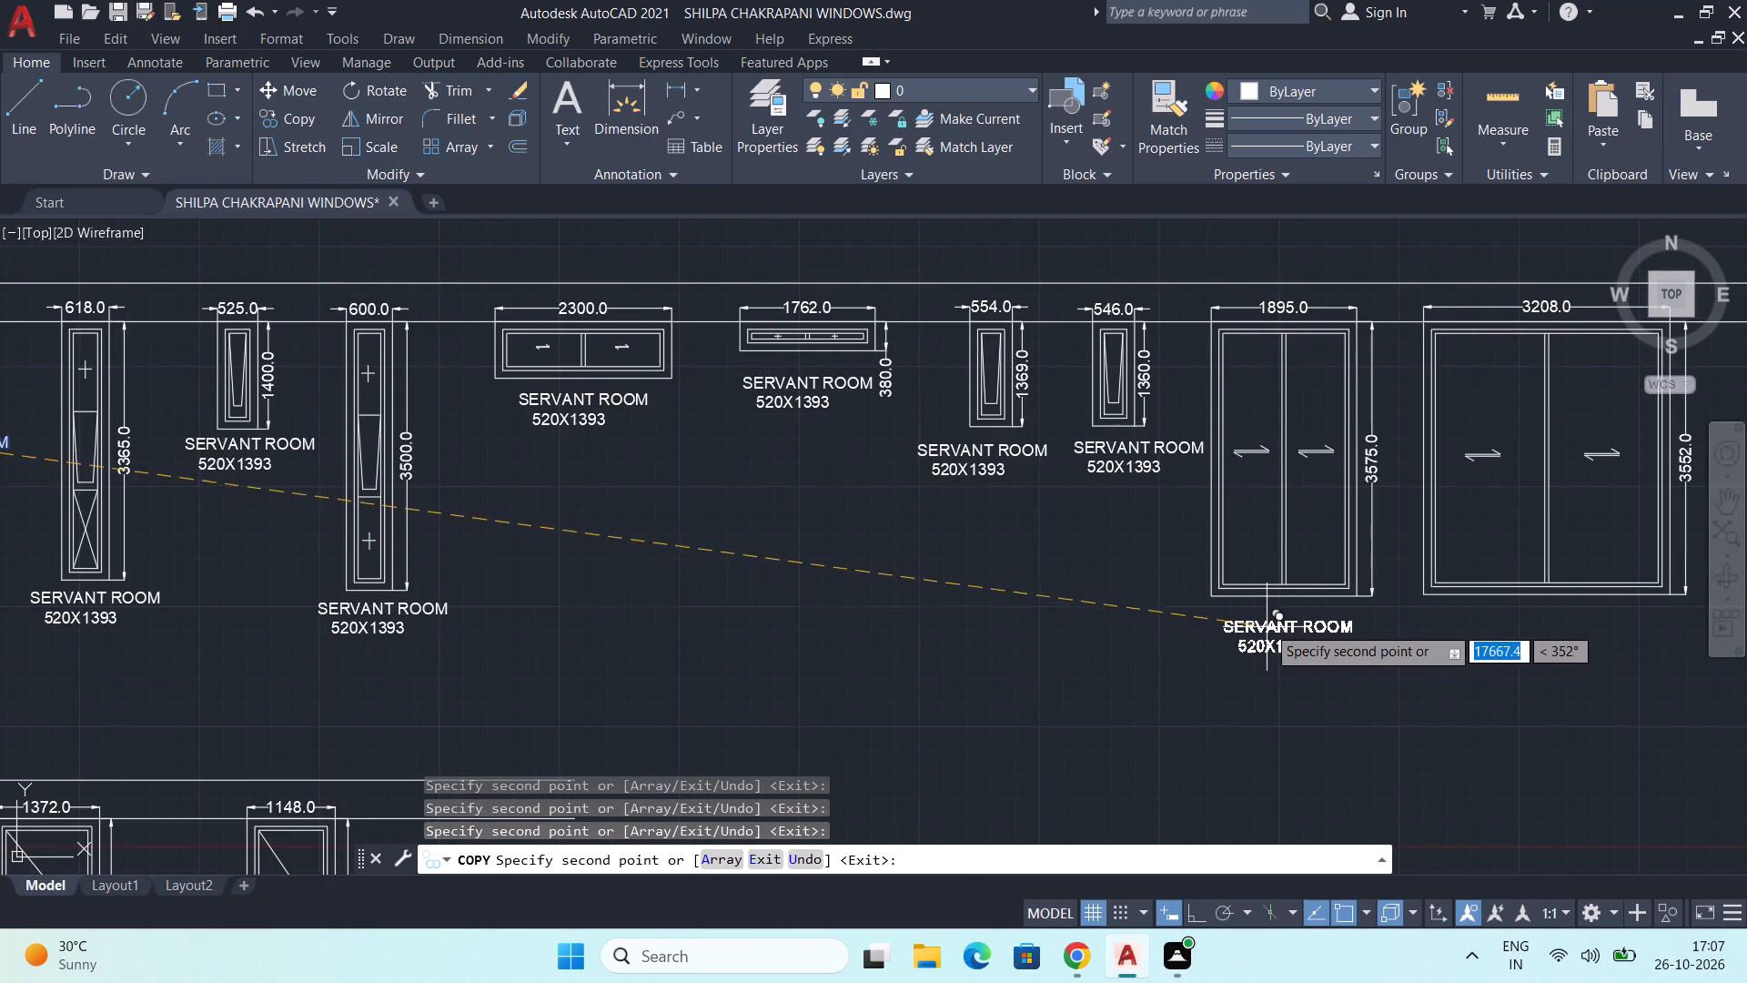
left_click(1266, 620)
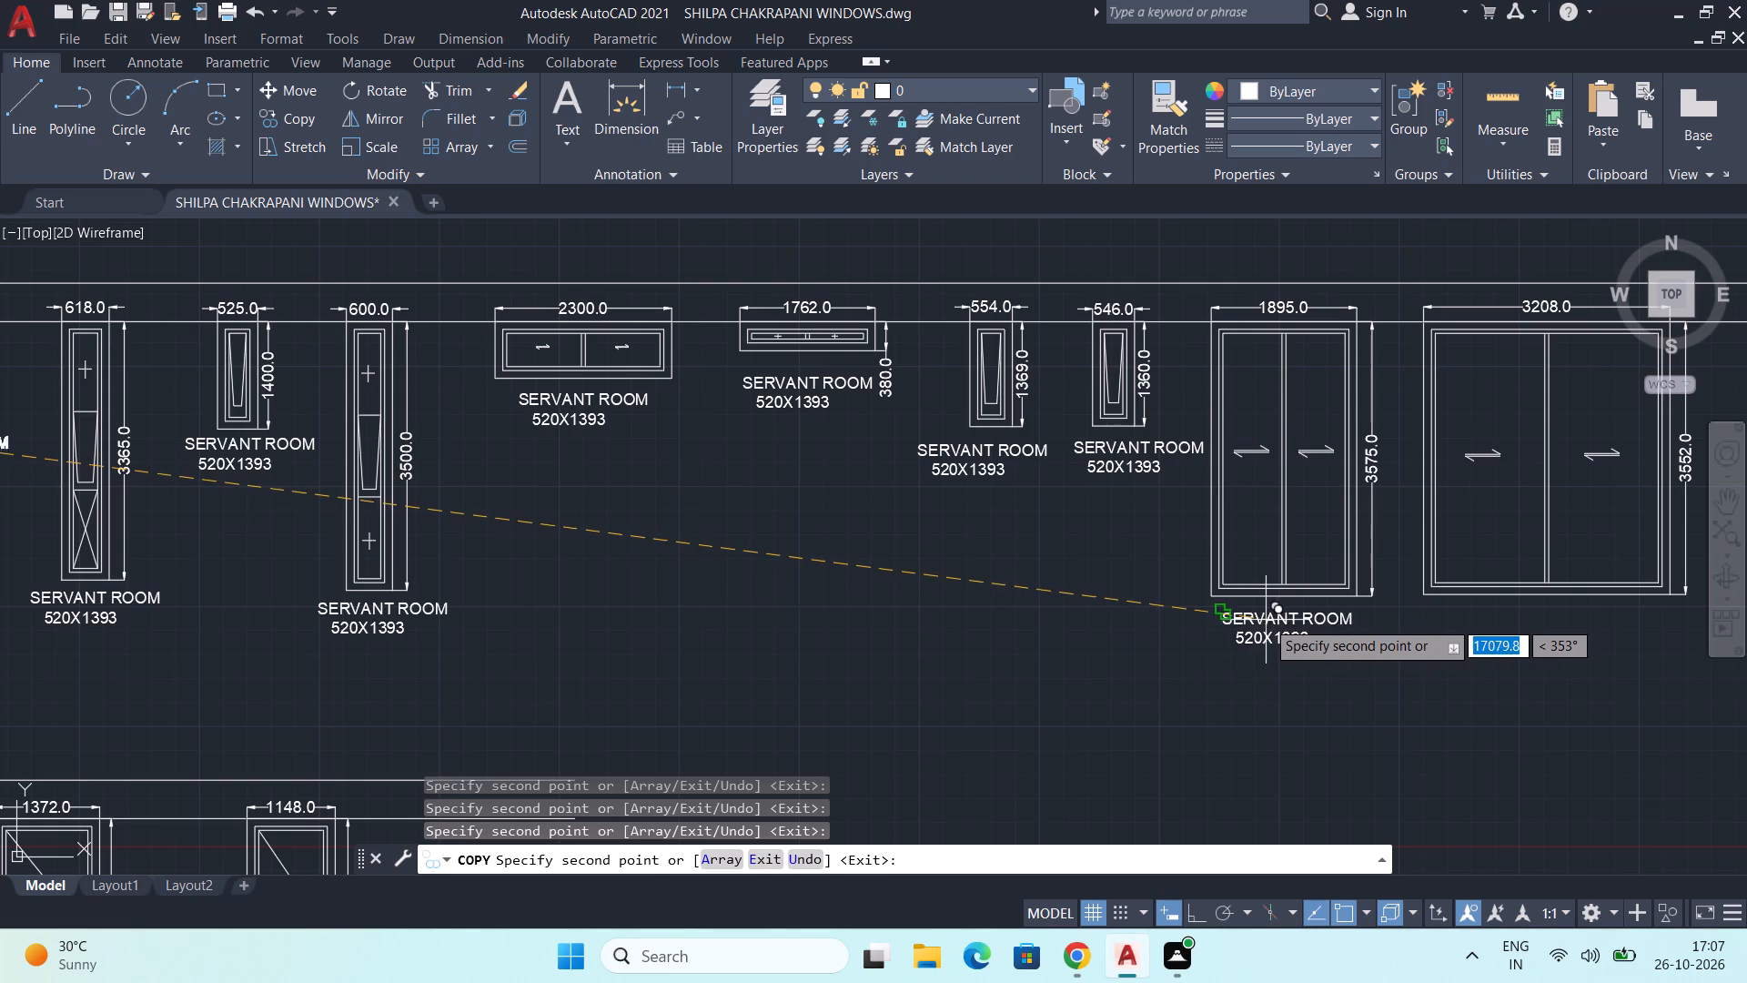
middle_click_drag(1331, 642, 839, 607)
scroll(916, 593, "up", 2)
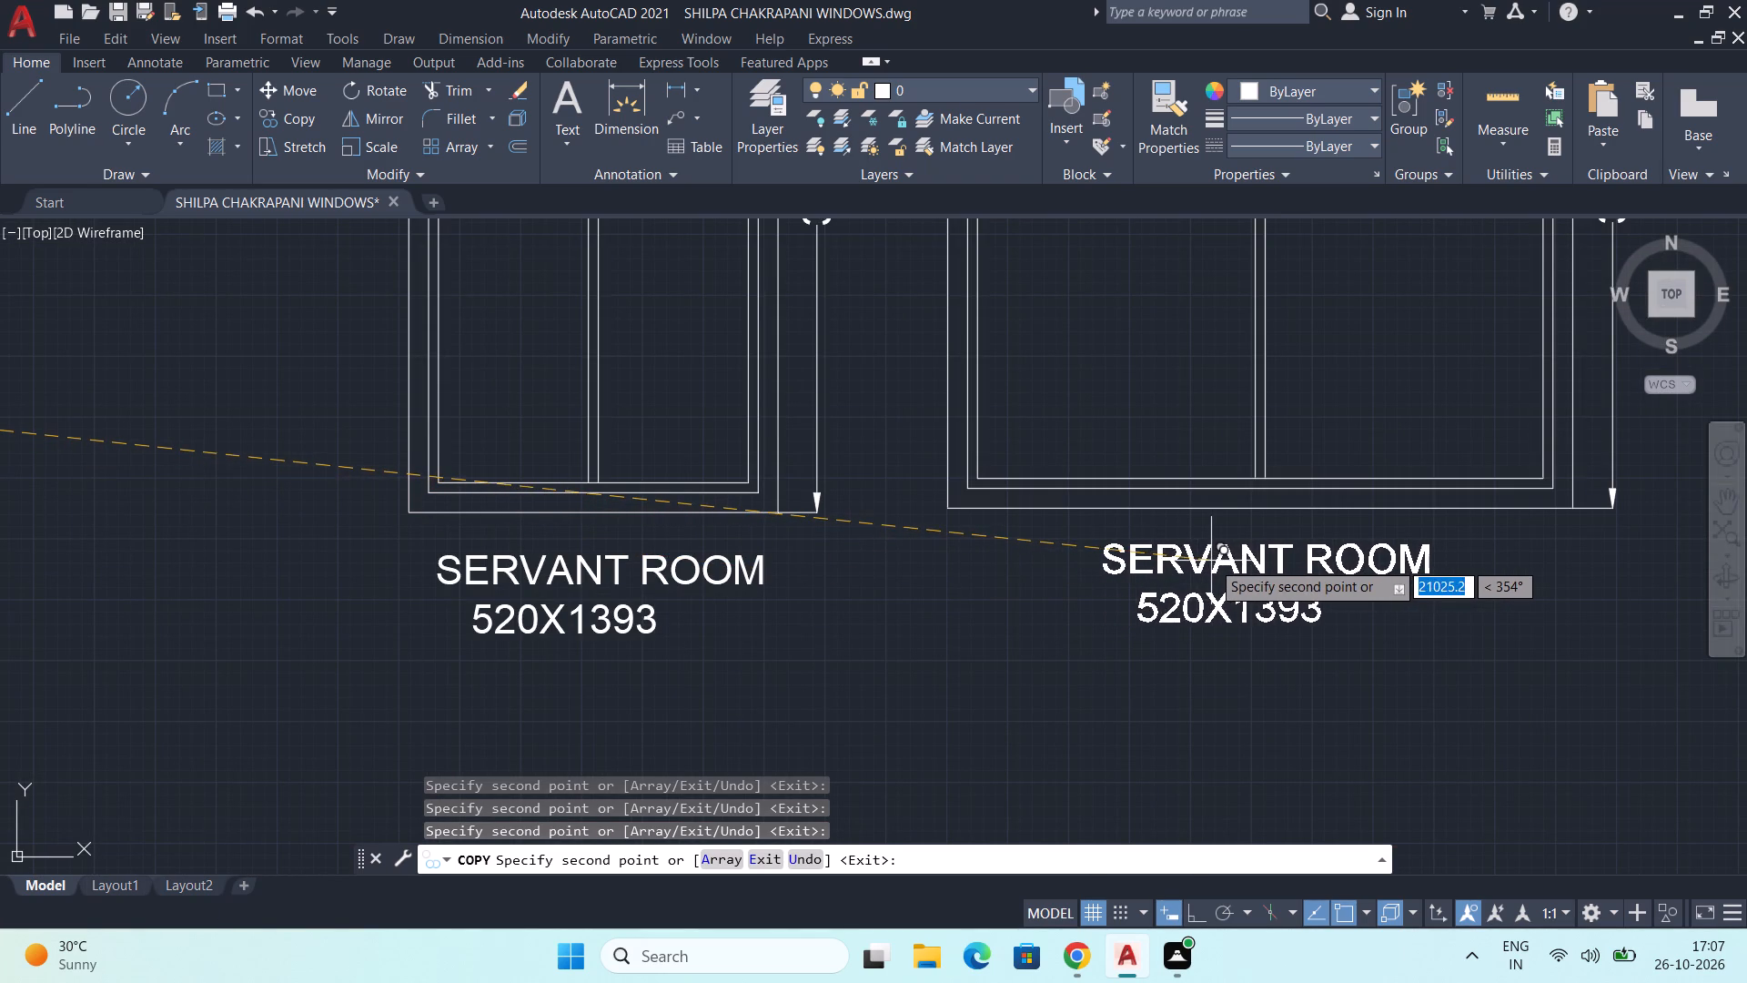
left_click(1211, 561)
scroll(1249, 600, "down", 1)
middle_click_drag(1274, 618, 982, 633)
middle_click_drag(1306, 640, 1134, 643)
scroll(1198, 633, "down", 2)
scroll(1202, 632, "up", 2)
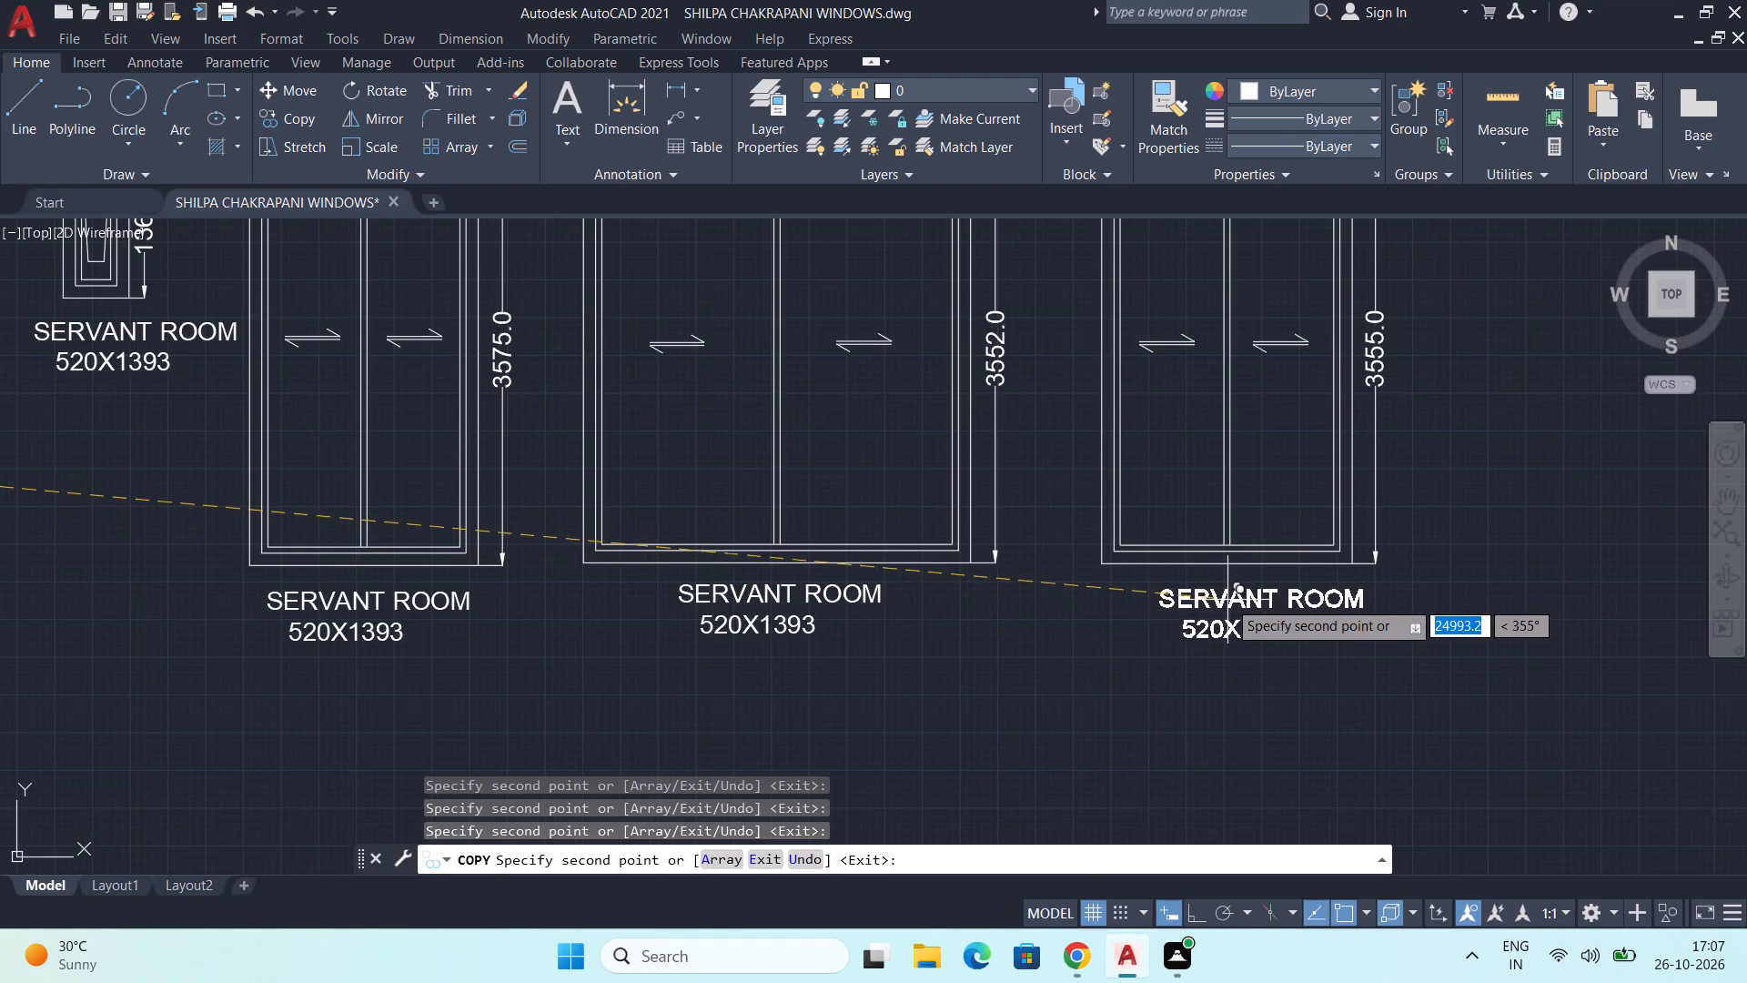
left_click(1227, 600)
Place copies of the same label beneath the 1142-, 1372- and 1148-wide doors in the lower row and finish copying.
scroll(764, 647, "down", 2)
middle_click_drag(759, 651, 941, 498)
scroll(273, 688, "down", 1)
middle_click_drag(264, 704, 710, 494)
middle_click_drag(424, 602, 437, 647)
scroll(484, 582, "up", 4)
middle_click_drag(480, 581, 478, 704)
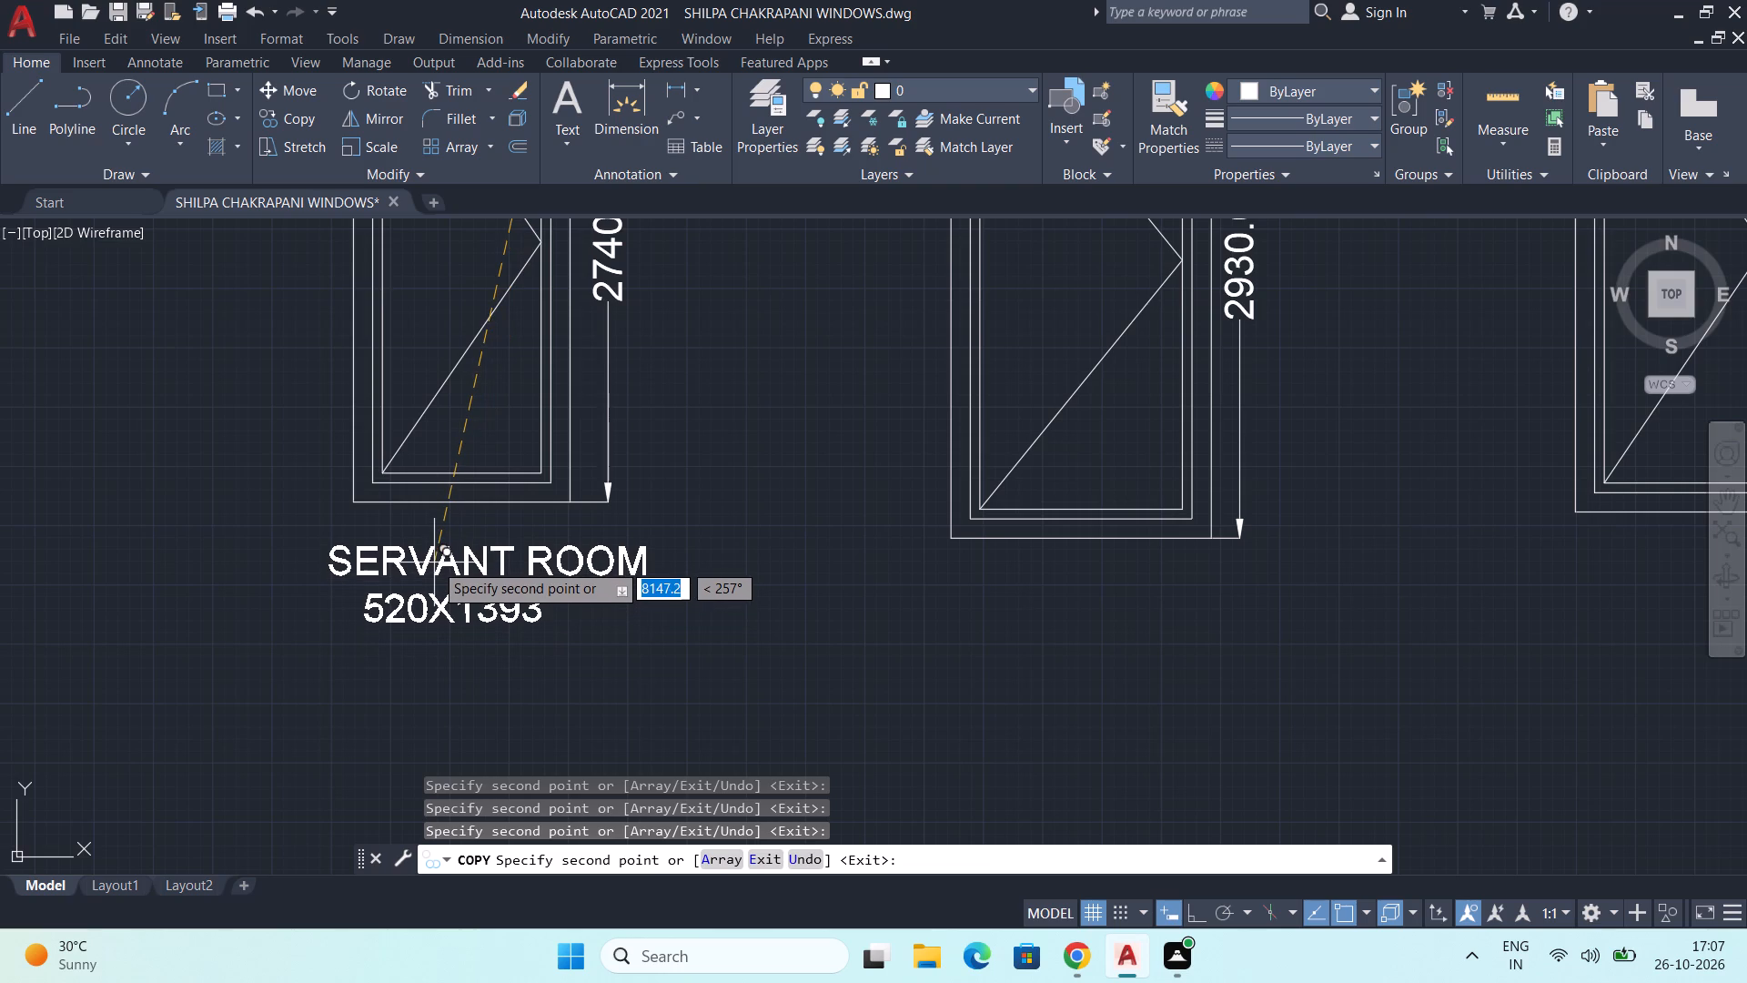
left_click(433, 567)
middle_click_drag(803, 629, 572, 665)
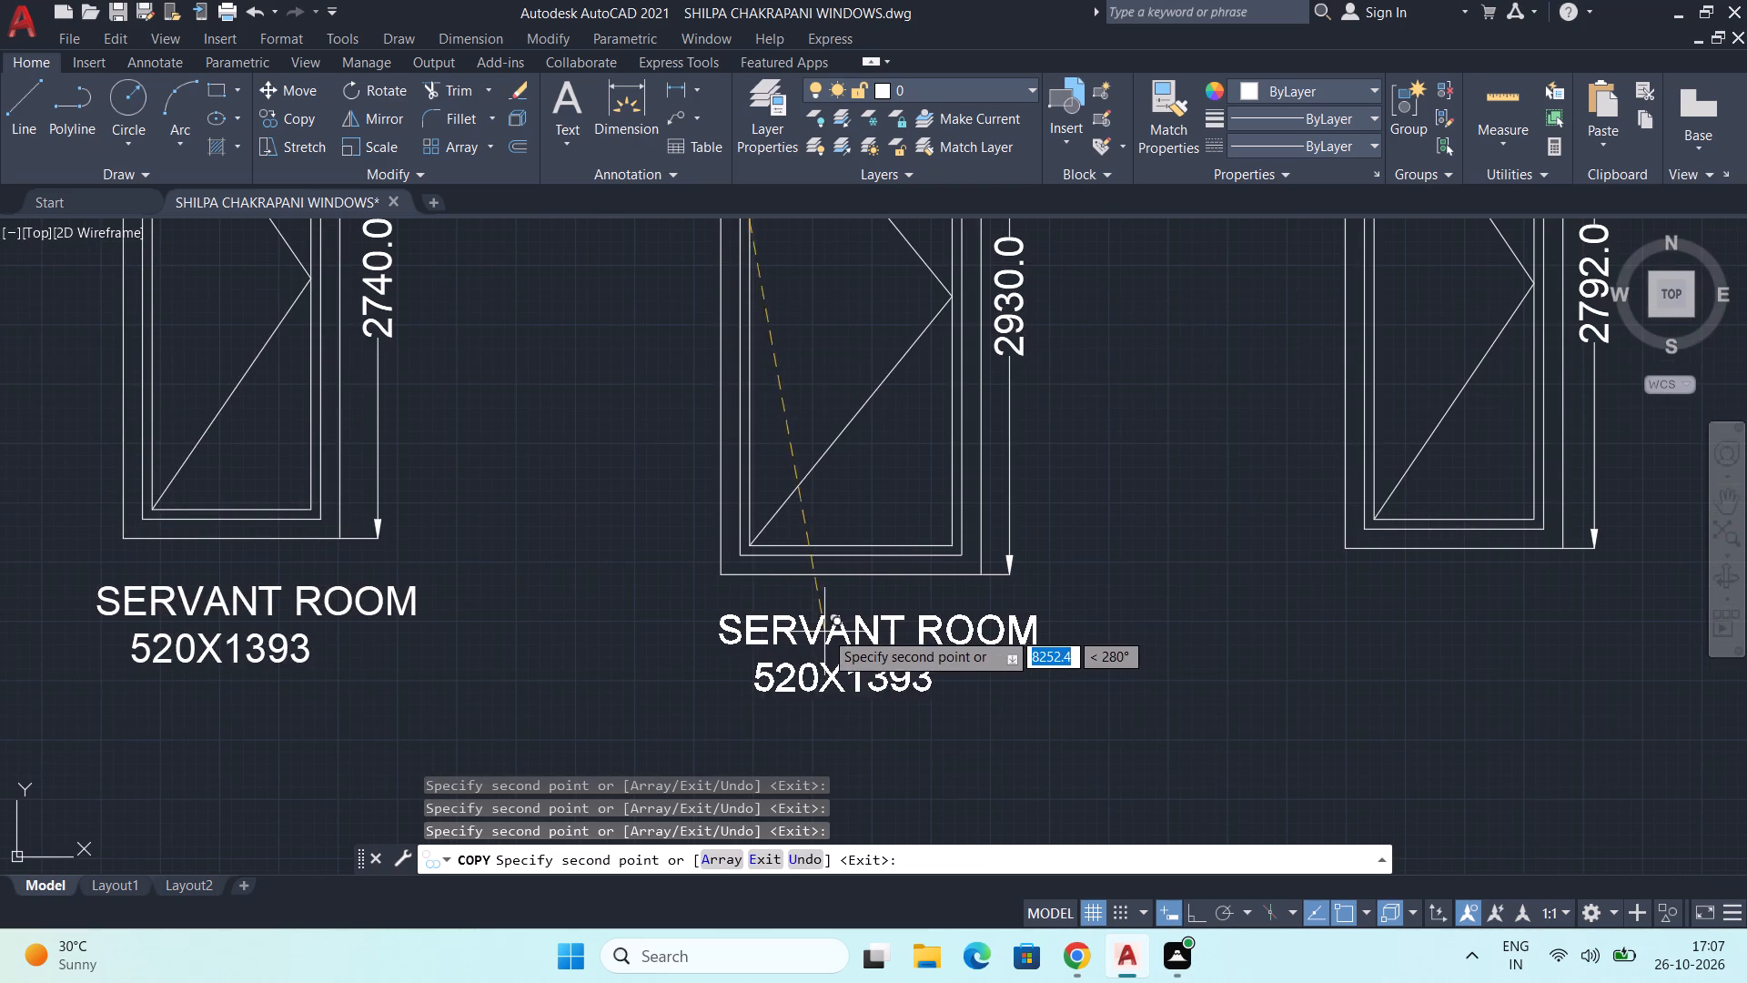
left_click(810, 625)
scroll(849, 621, "down", 1)
middle_click_drag(1106, 662, 764, 626)
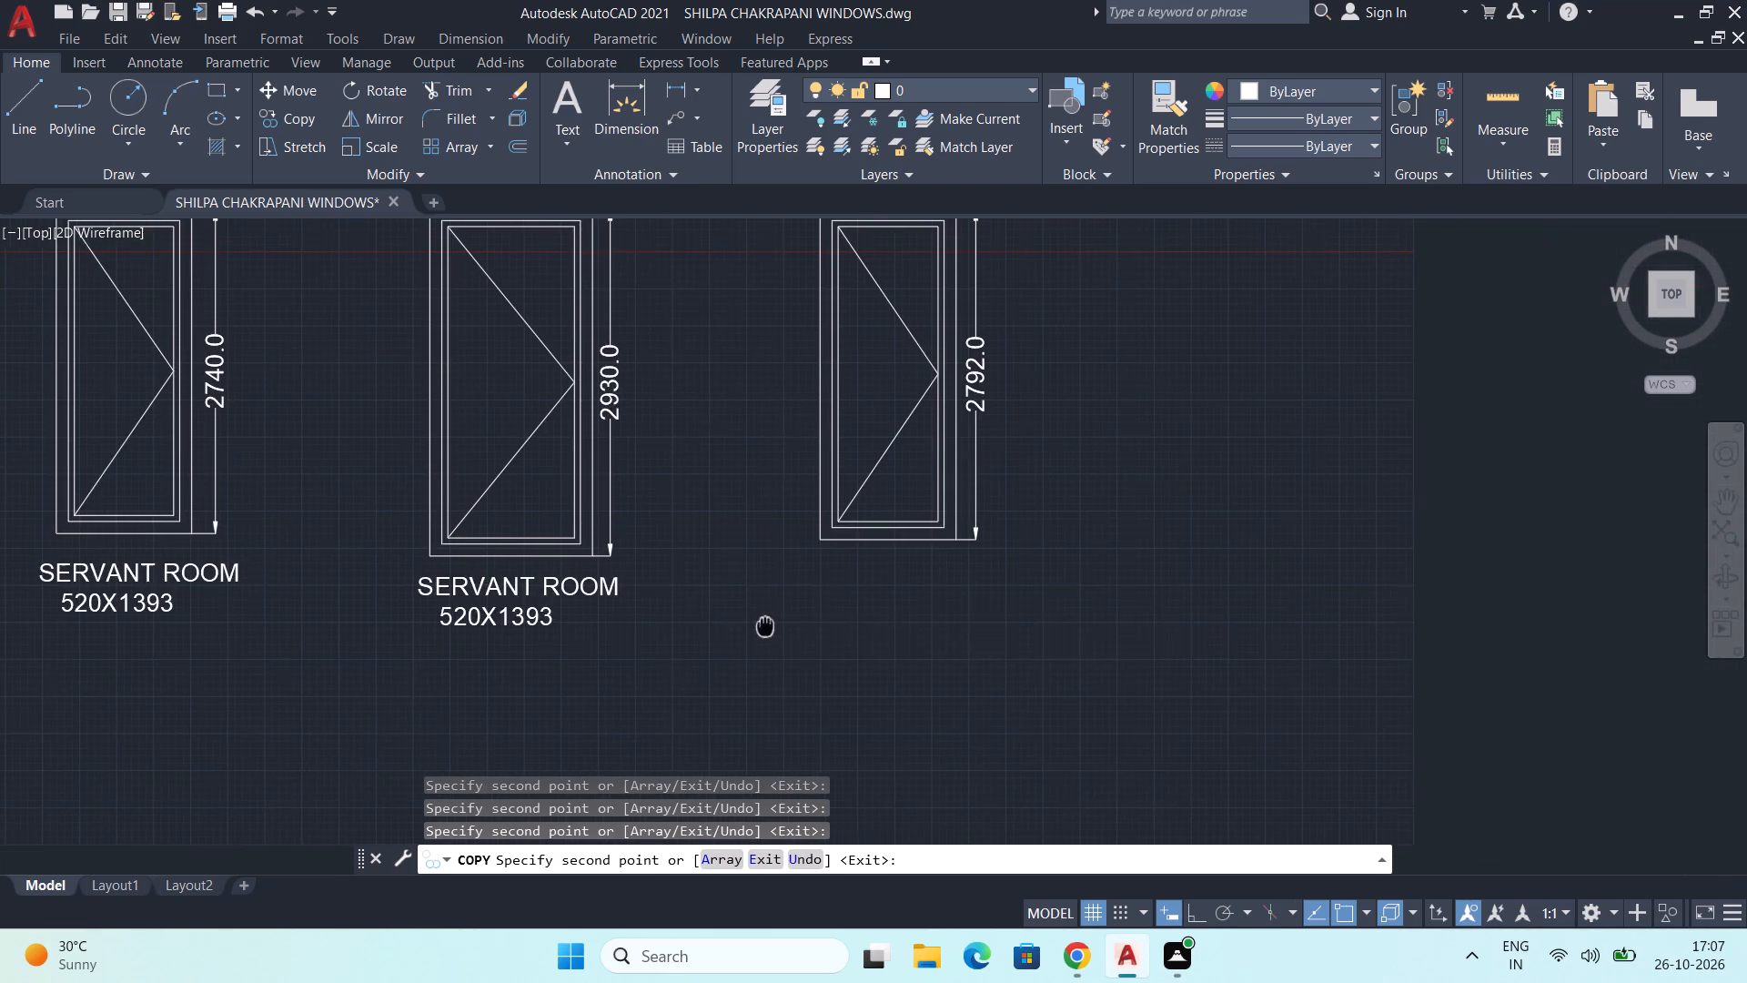
middle_click_drag(764, 626, 762, 626)
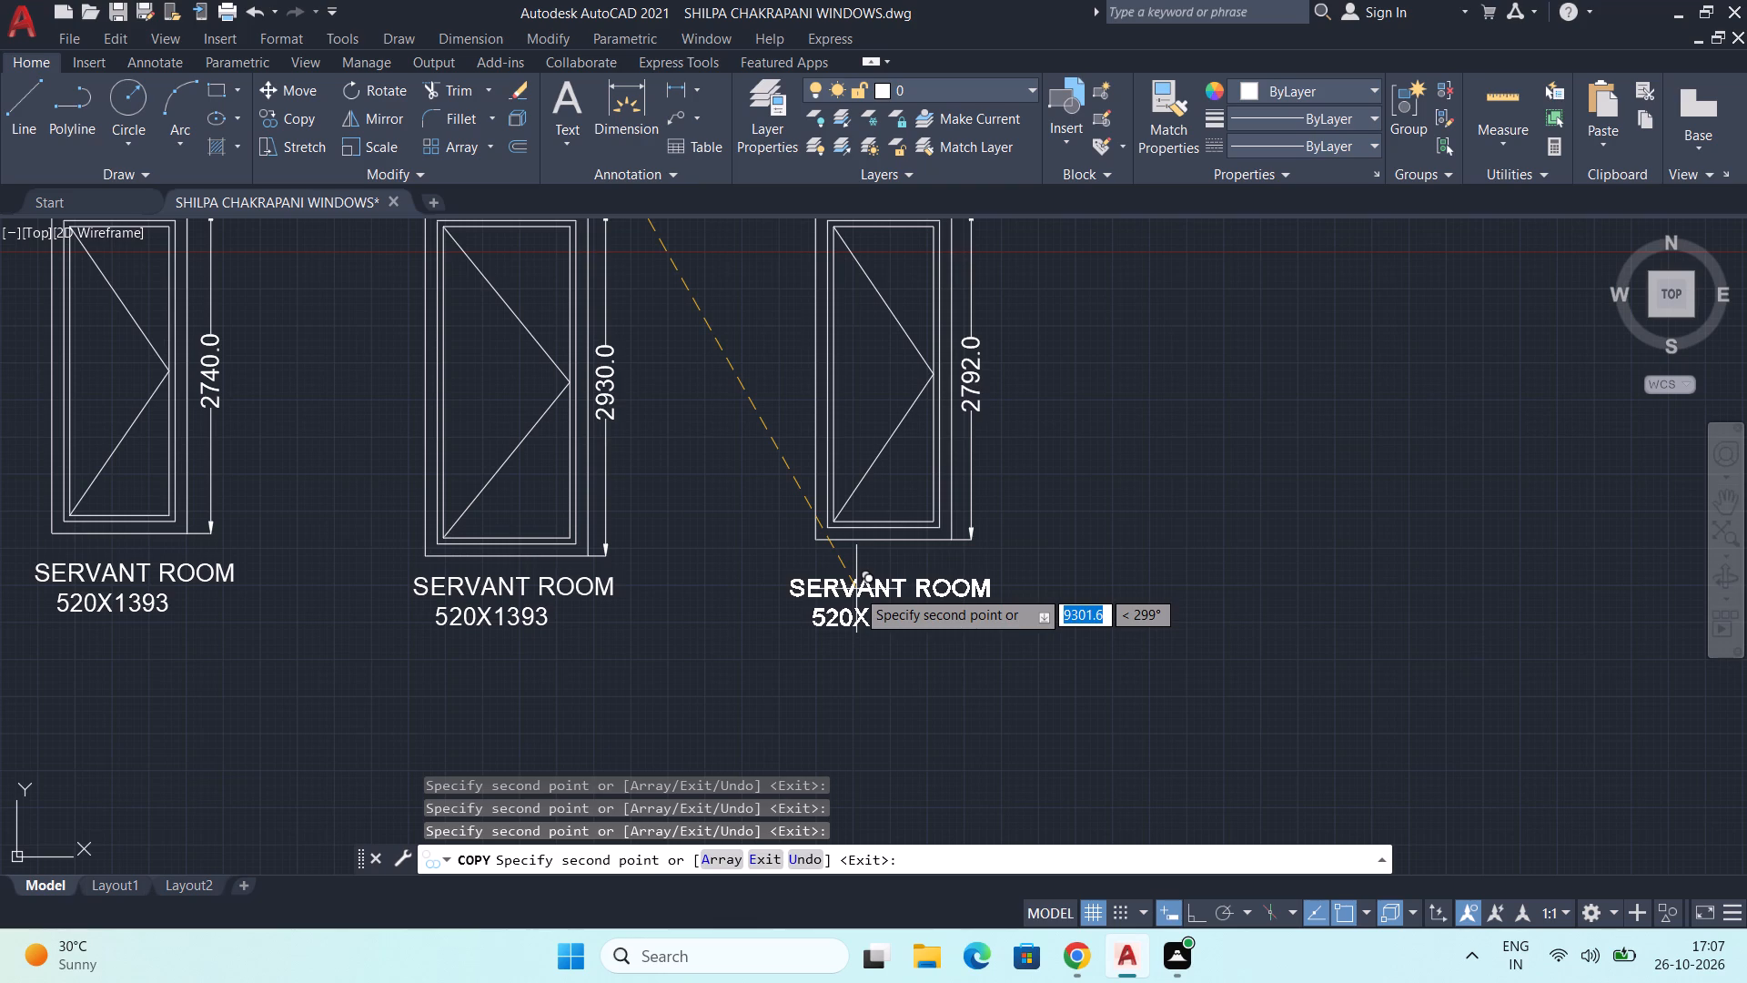
left_click(856, 589)
key("Escape")
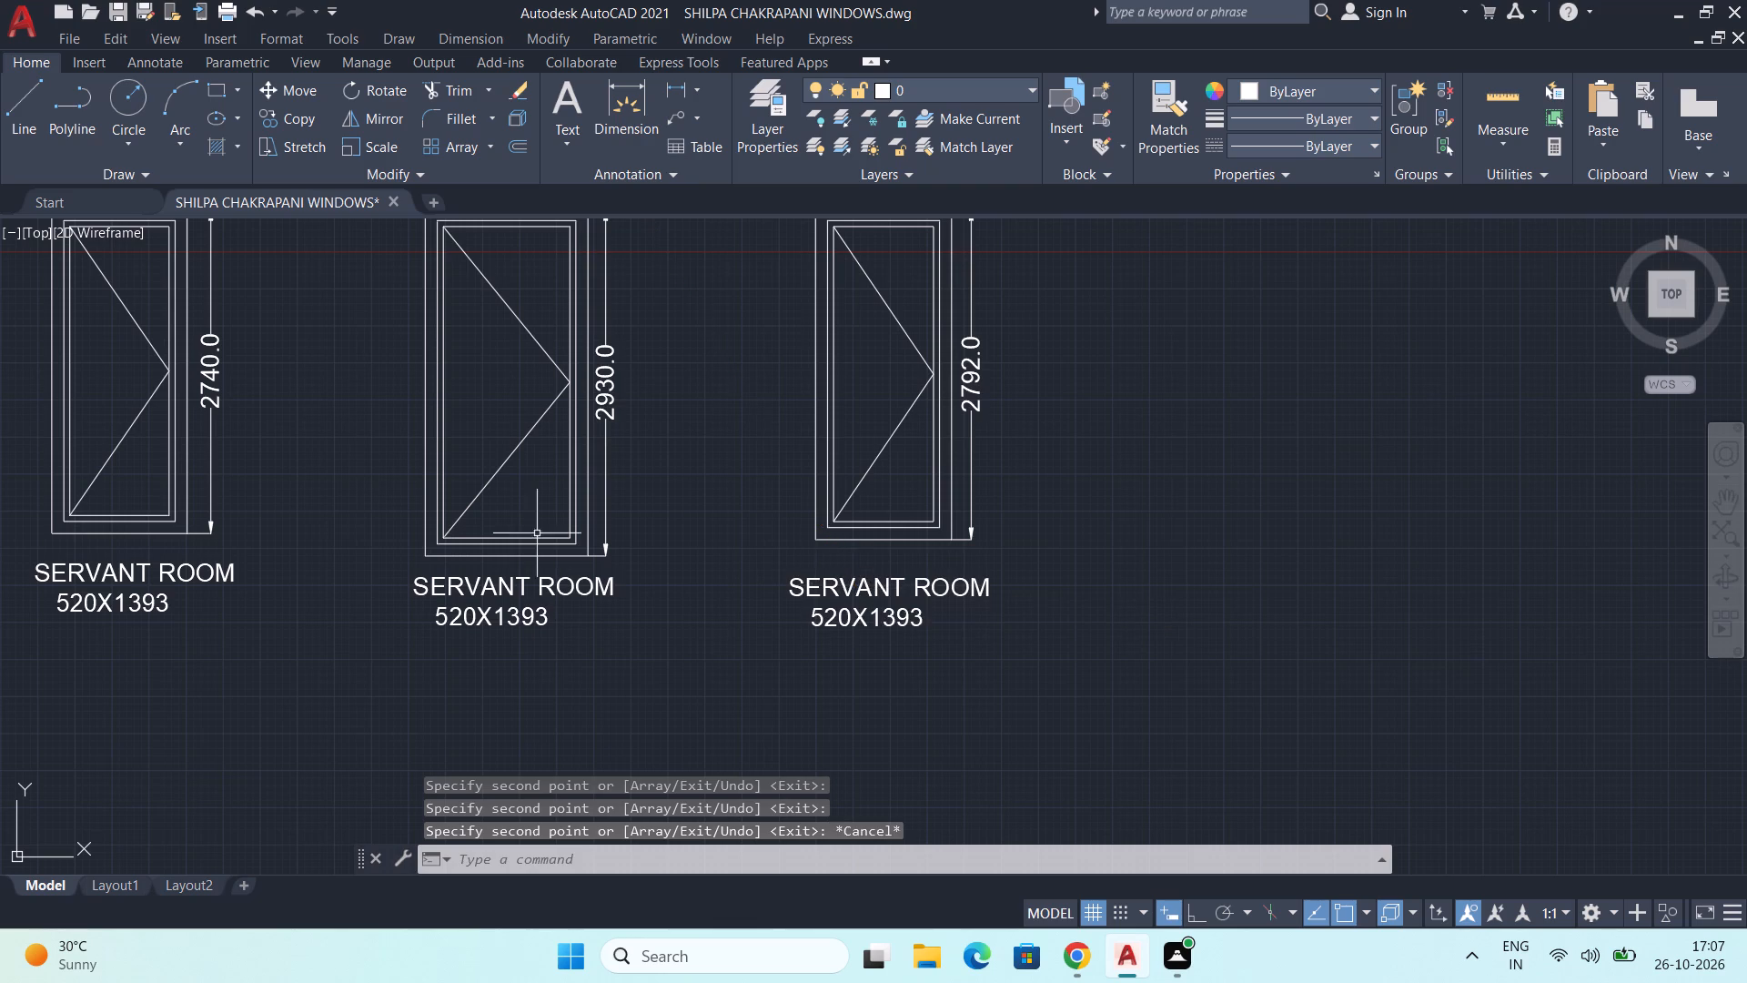
Change the size line of the label beneath the 618-wide HOUSE window to 618X3365.
scroll(537, 533, "down", 3)
middle_click_drag(478, 516, 512, 592)
scroll(500, 464, "up", 3)
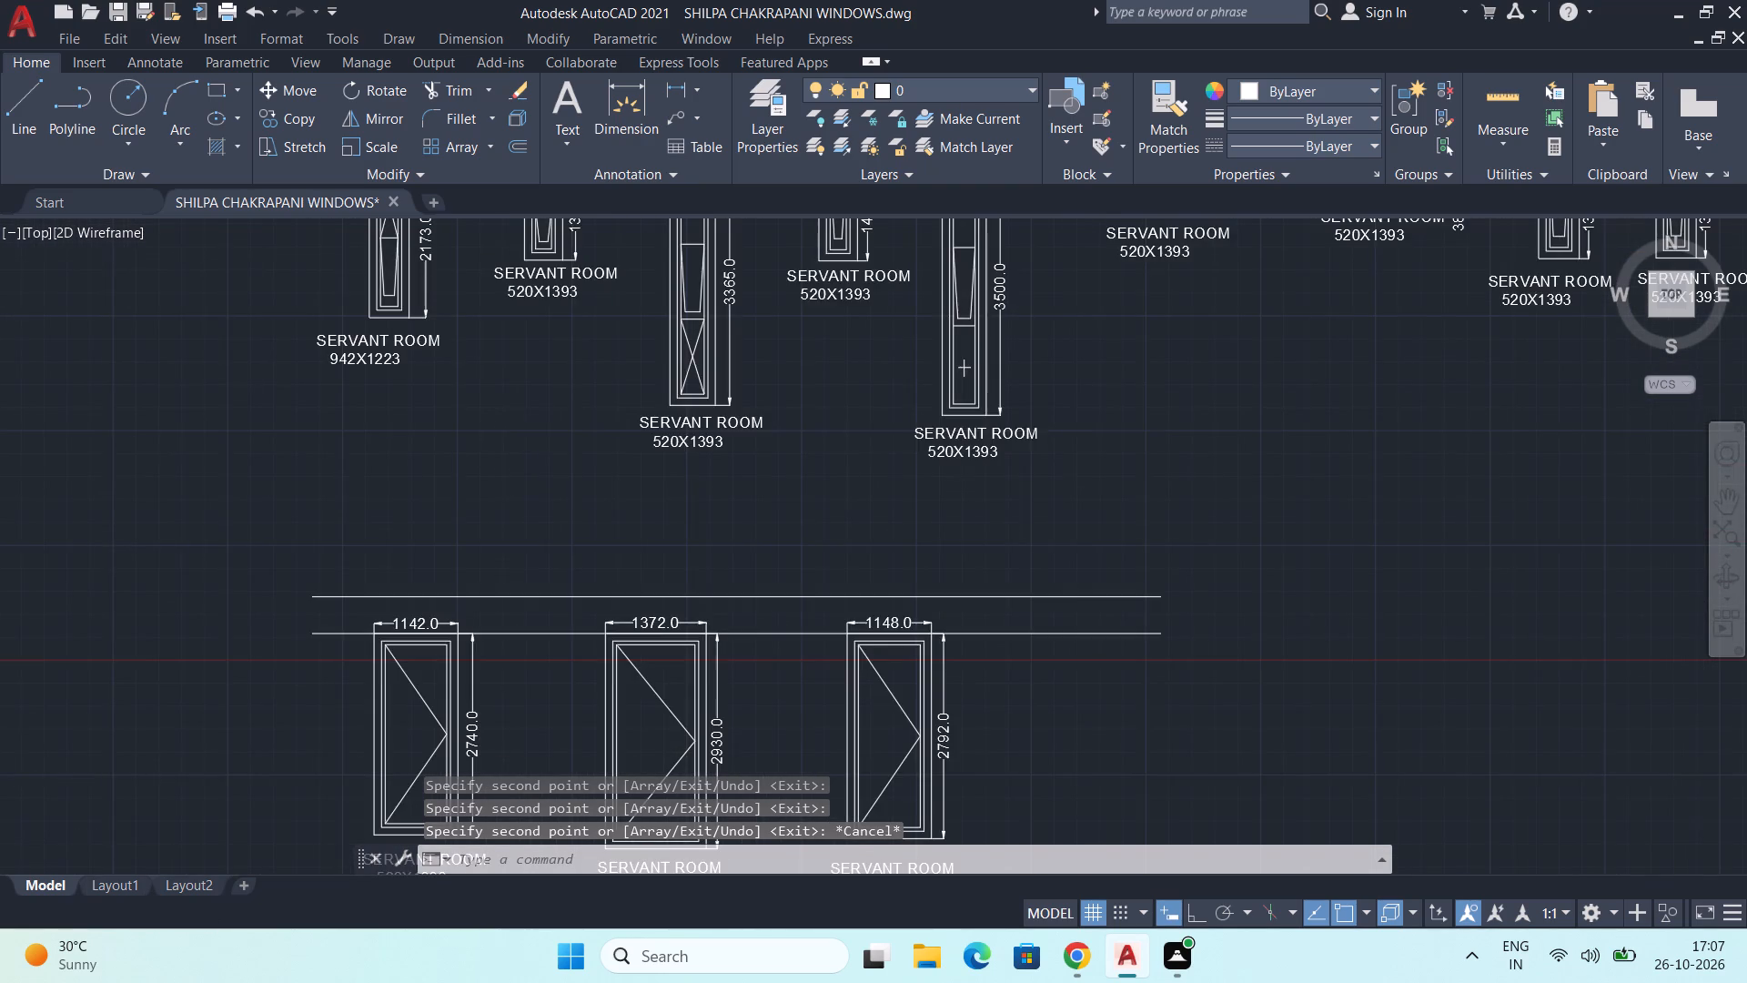
middle_click_drag(504, 467, 449, 555)
scroll(453, 551, "down", 1)
middle_click_drag(491, 552, 459, 584)
scroll(540, 583, "up", 1)
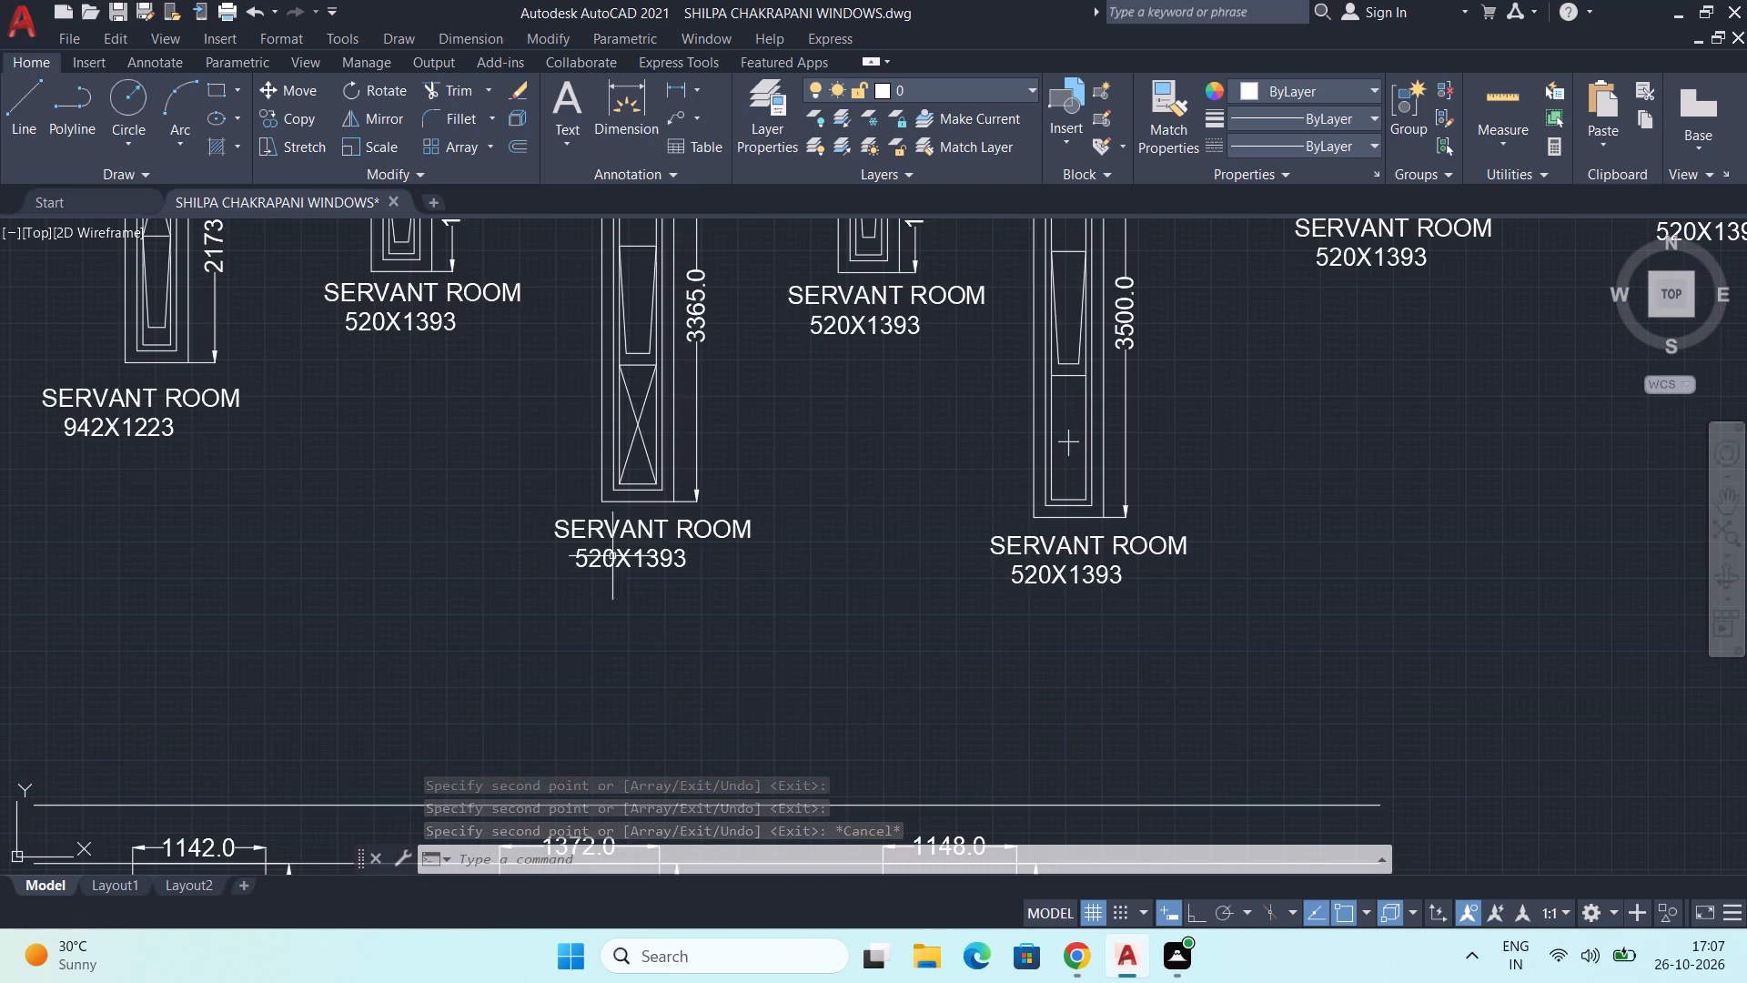
double_click(611, 553)
left_click_drag(703, 559, 489, 576)
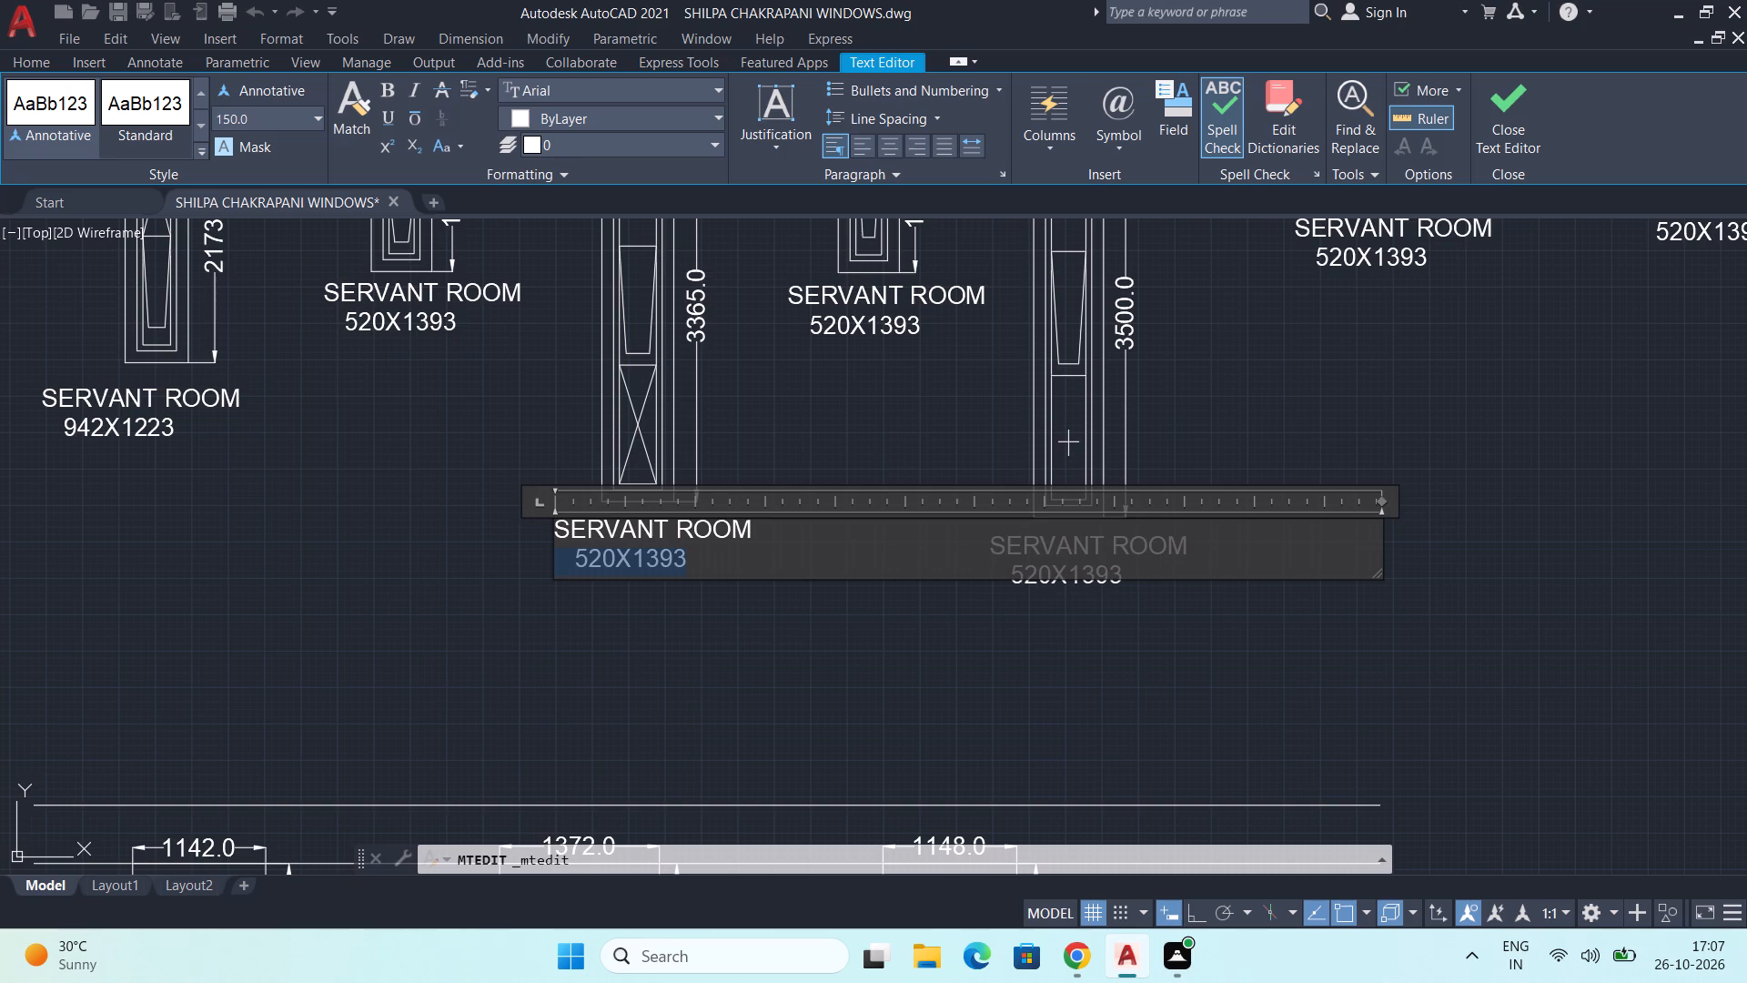
left_click_drag(489, 576, 487, 576)
middle_click_drag(742, 647, 730, 763)
scroll(730, 763, "down", 1)
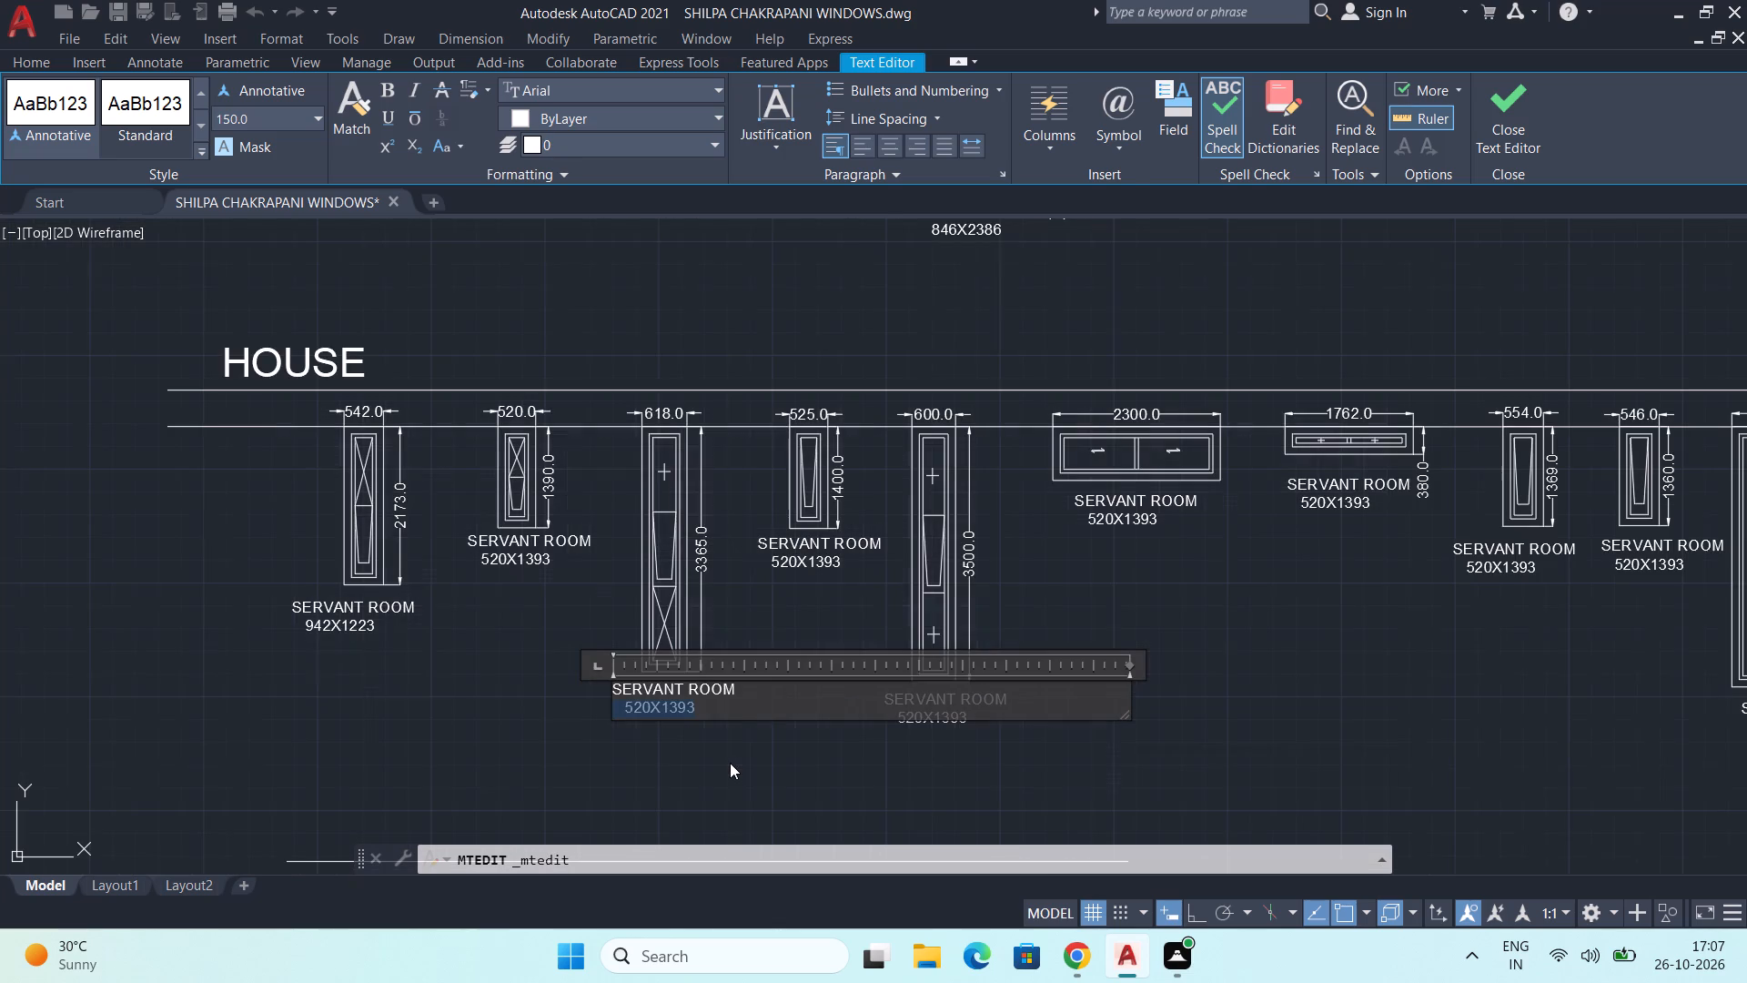
type("618")
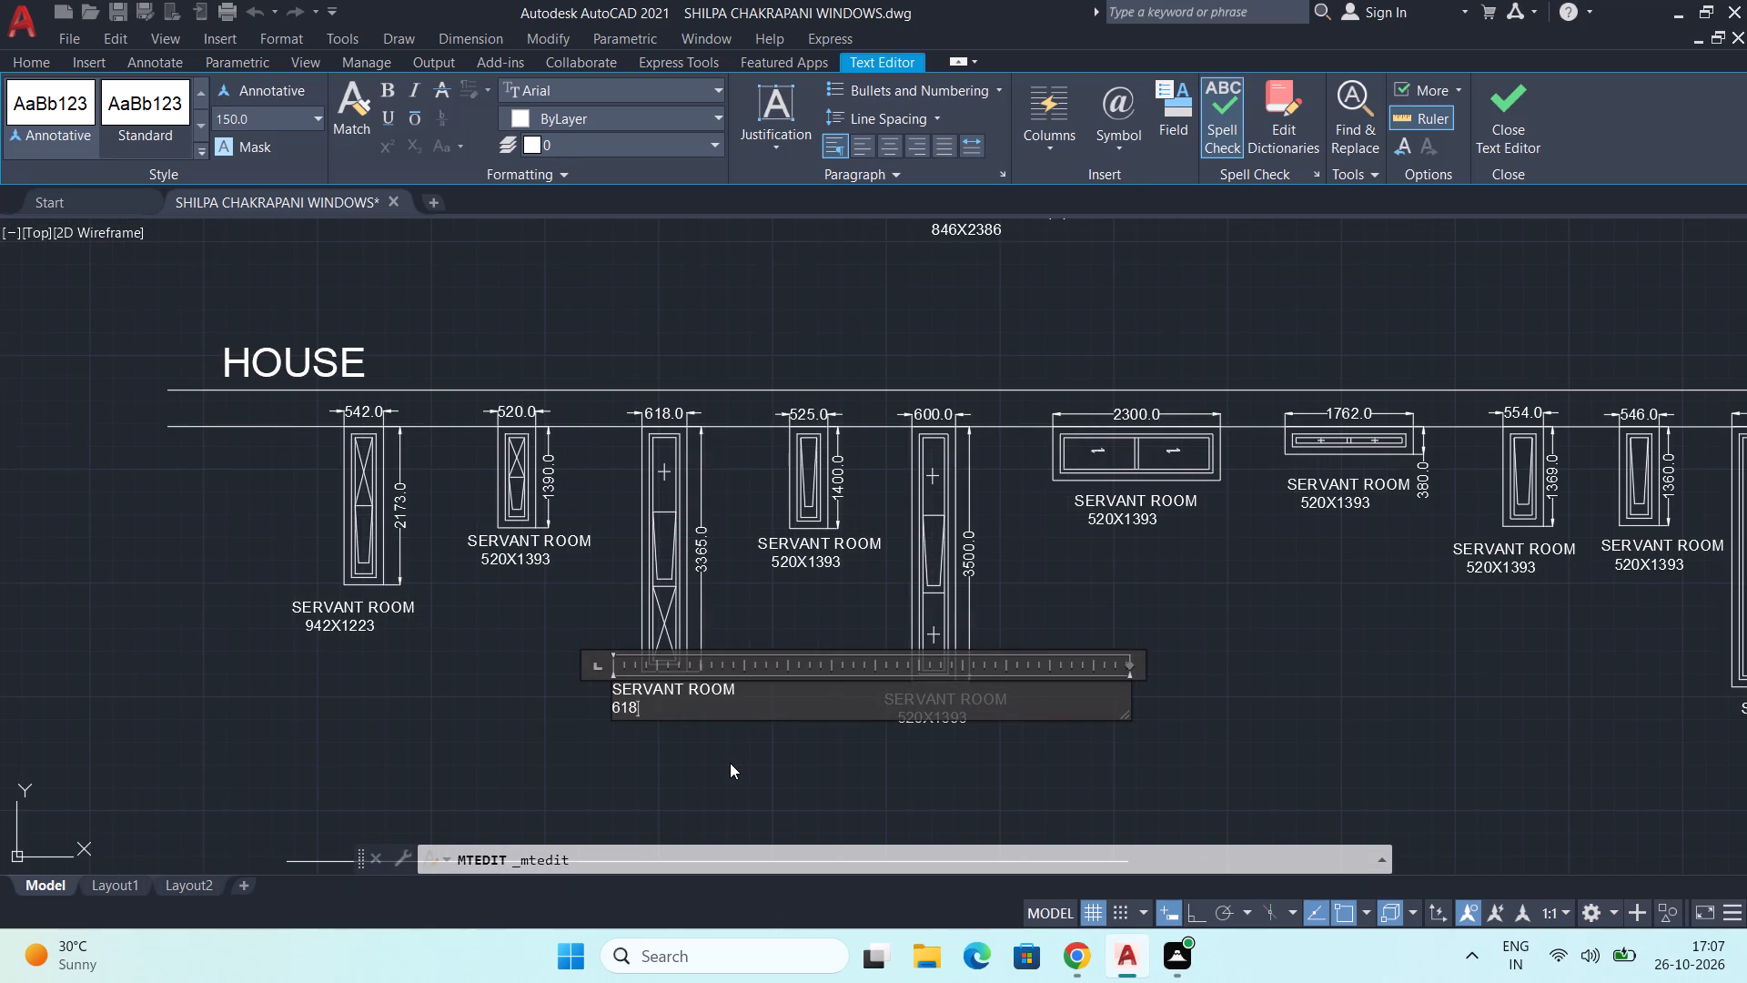
key("x")
type("3365")
left_click(456, 733)
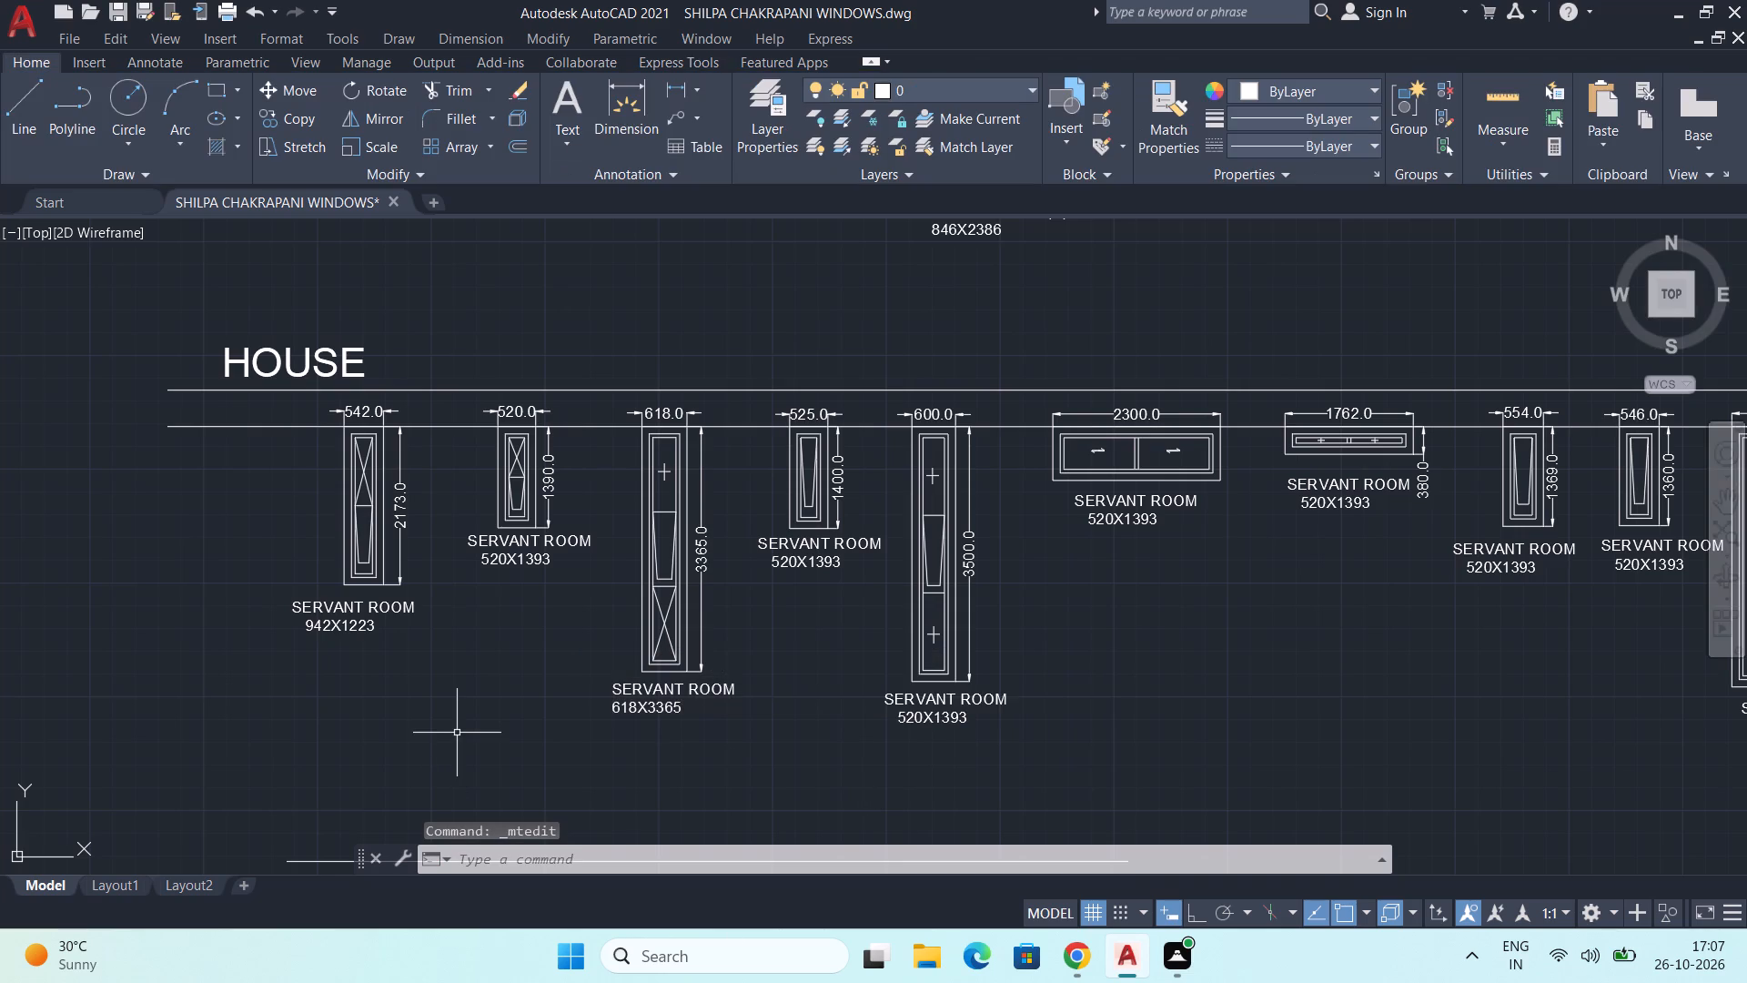
Replace the label beneath the 542-wide HOUSE window with GBR over 542X2173, indenting GBR by three spaces.
scroll(437, 672, "down", 1)
middle_click_drag(431, 674, 445, 708)
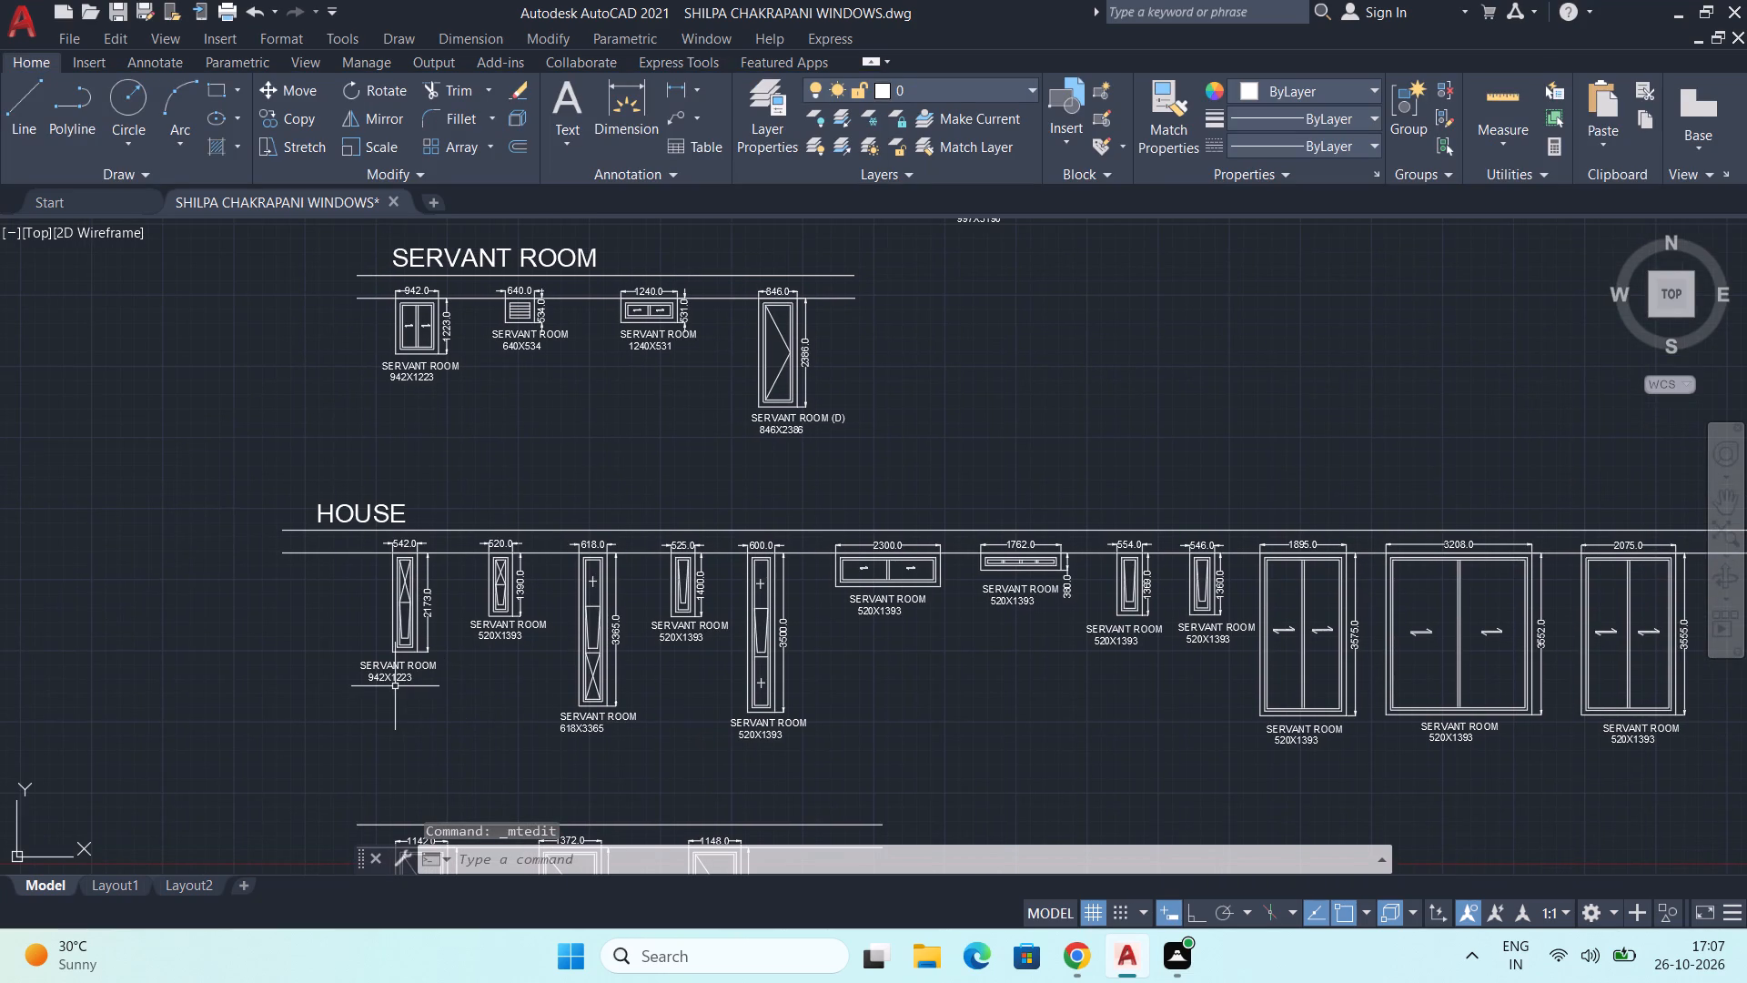
scroll(442, 703, "up", 2)
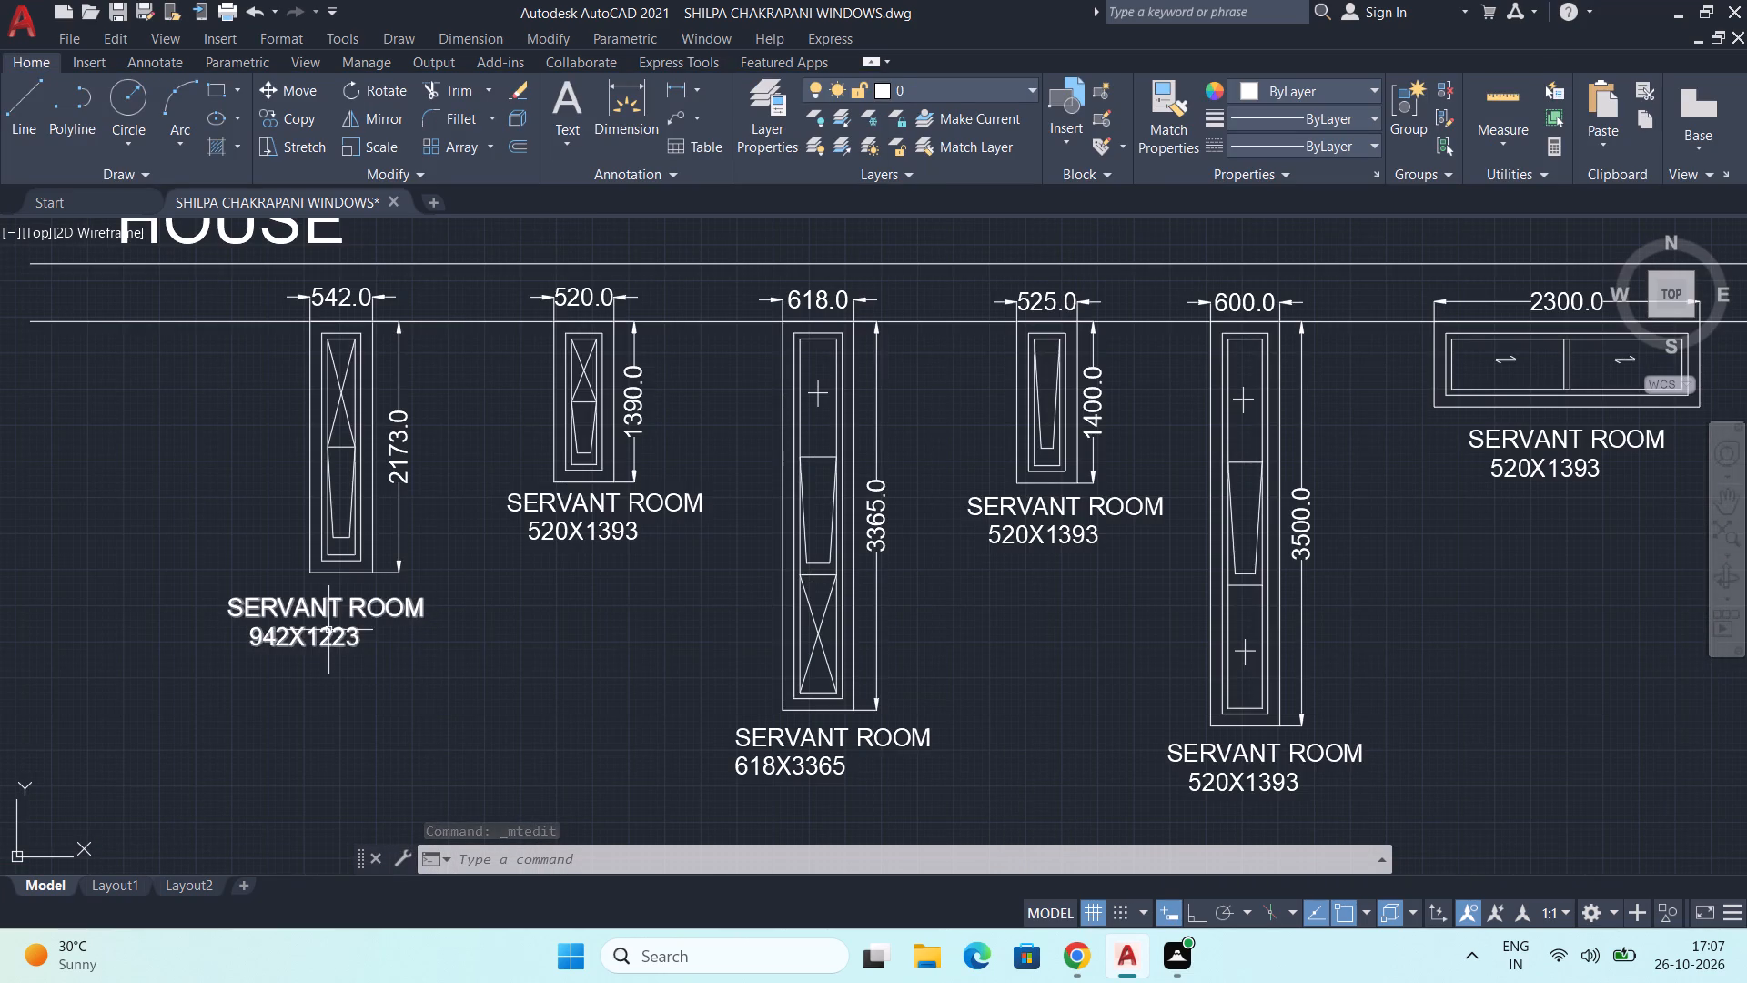
double_click(328, 638)
left_click_drag(413, 636, 67, 582)
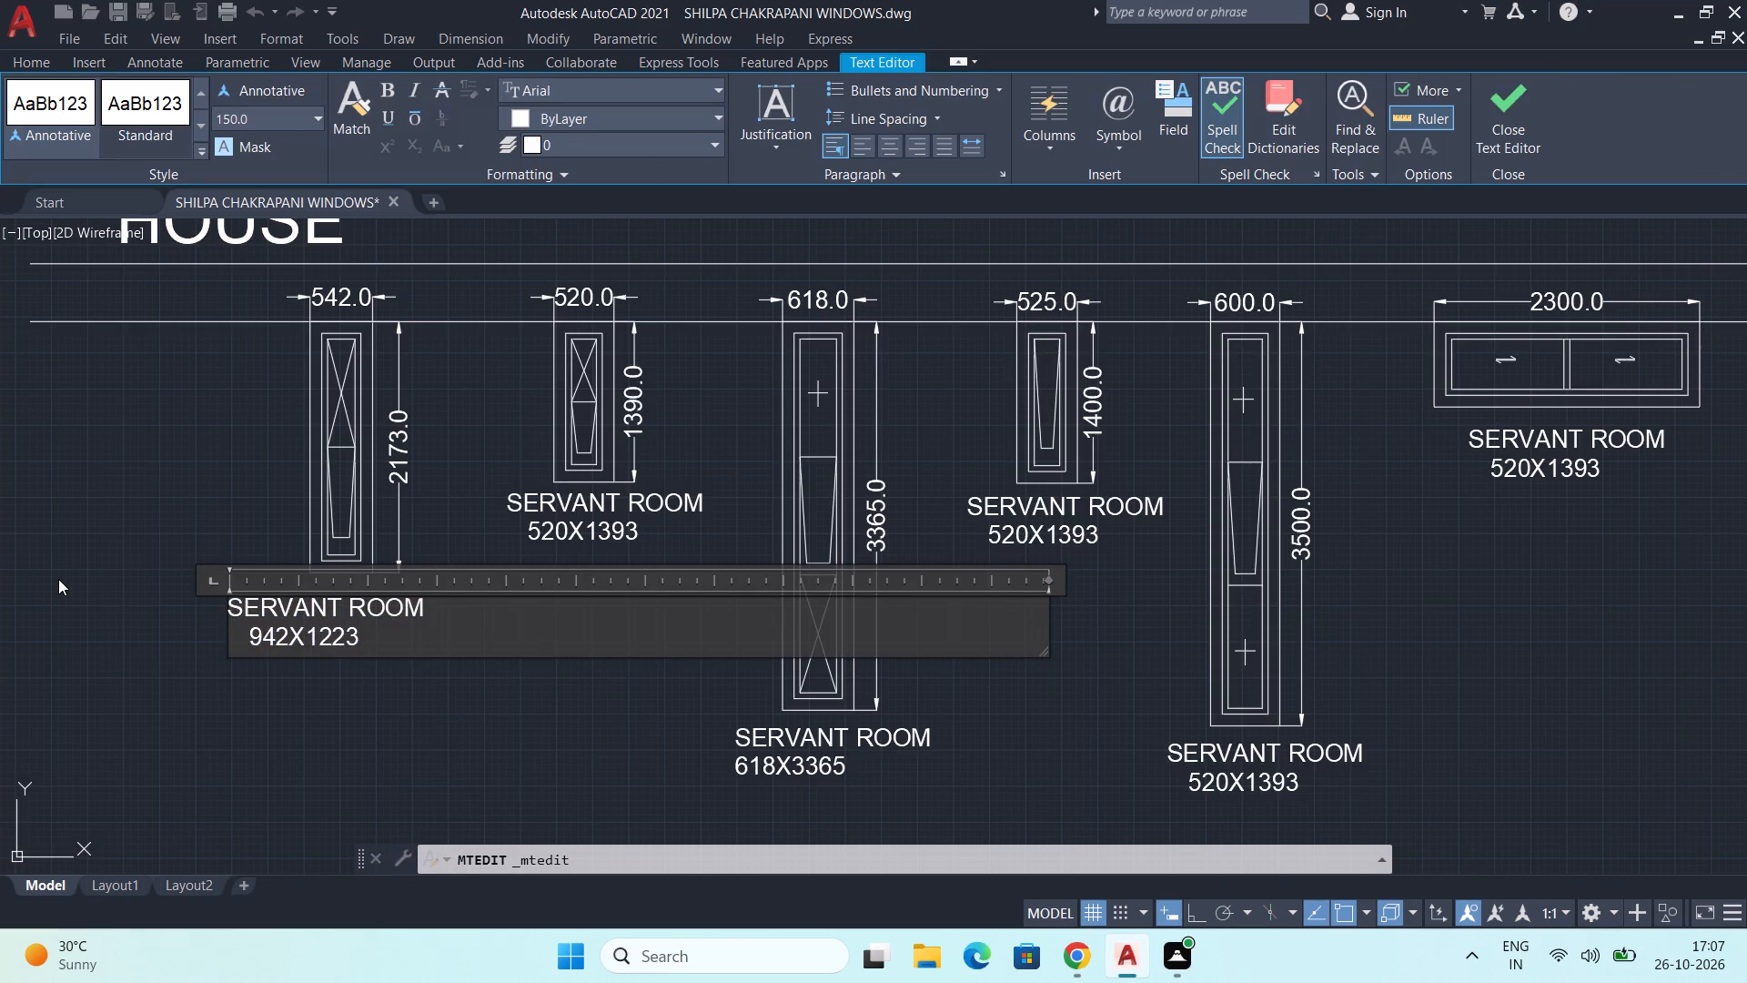
type("GBR")
key("Return")
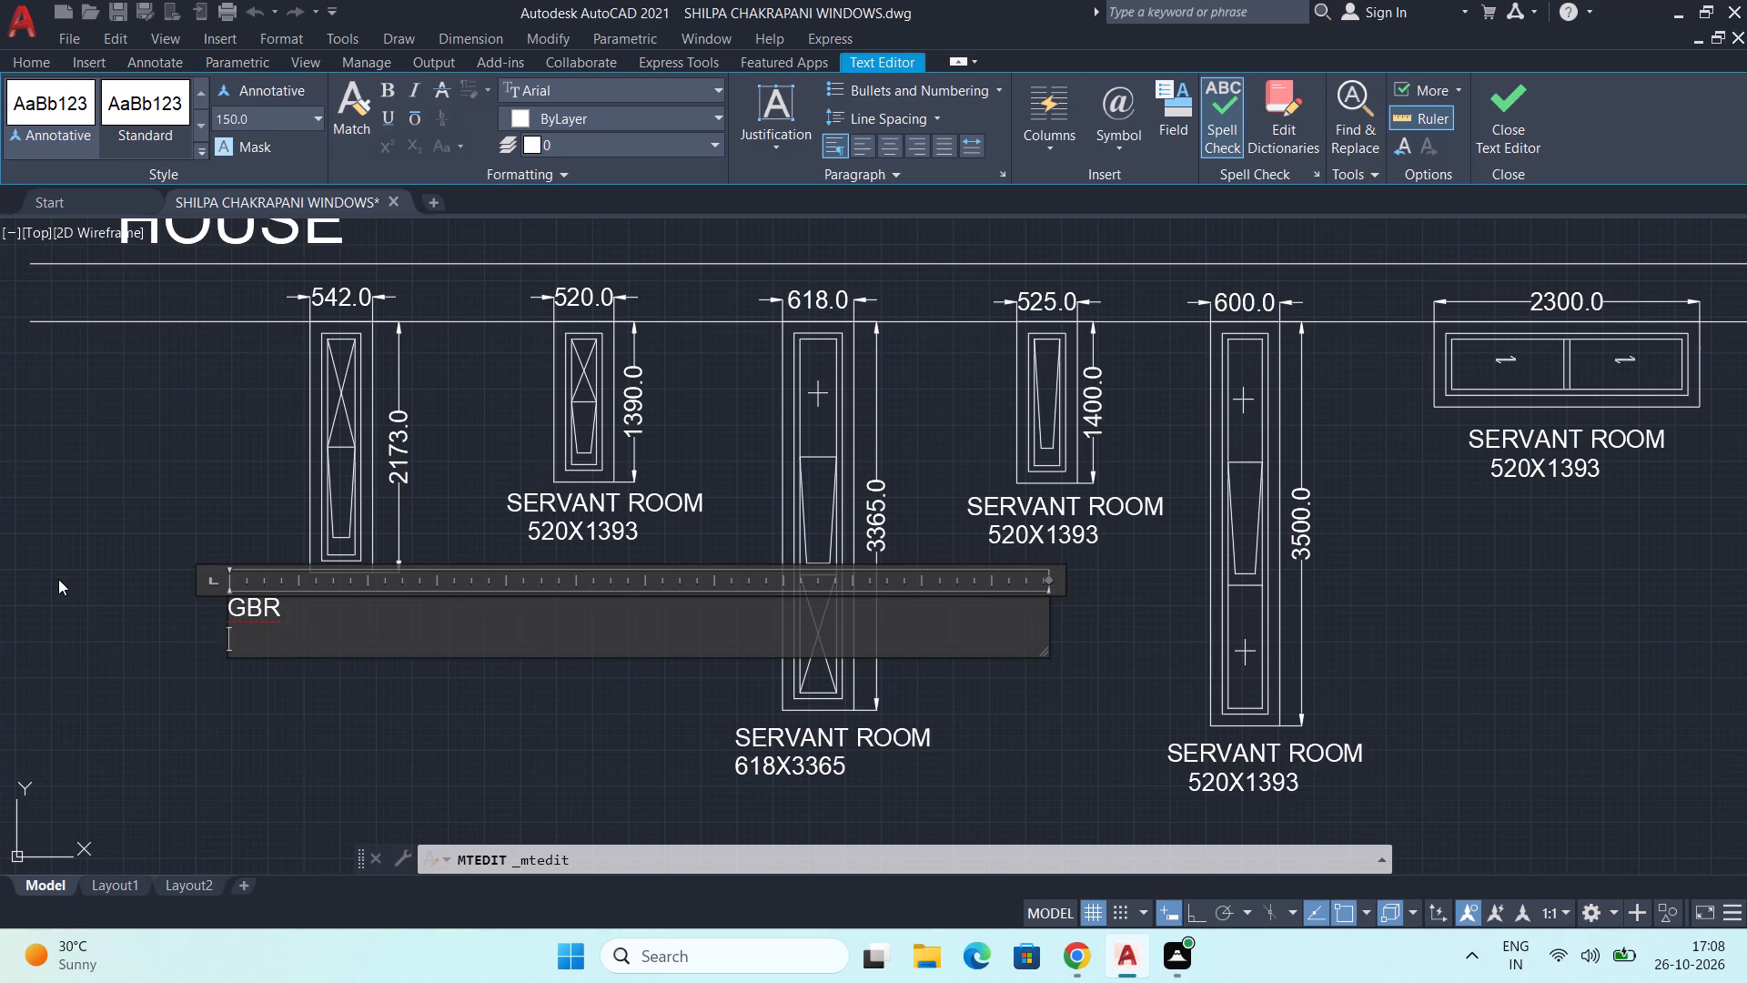
type("542X")
type("2173")
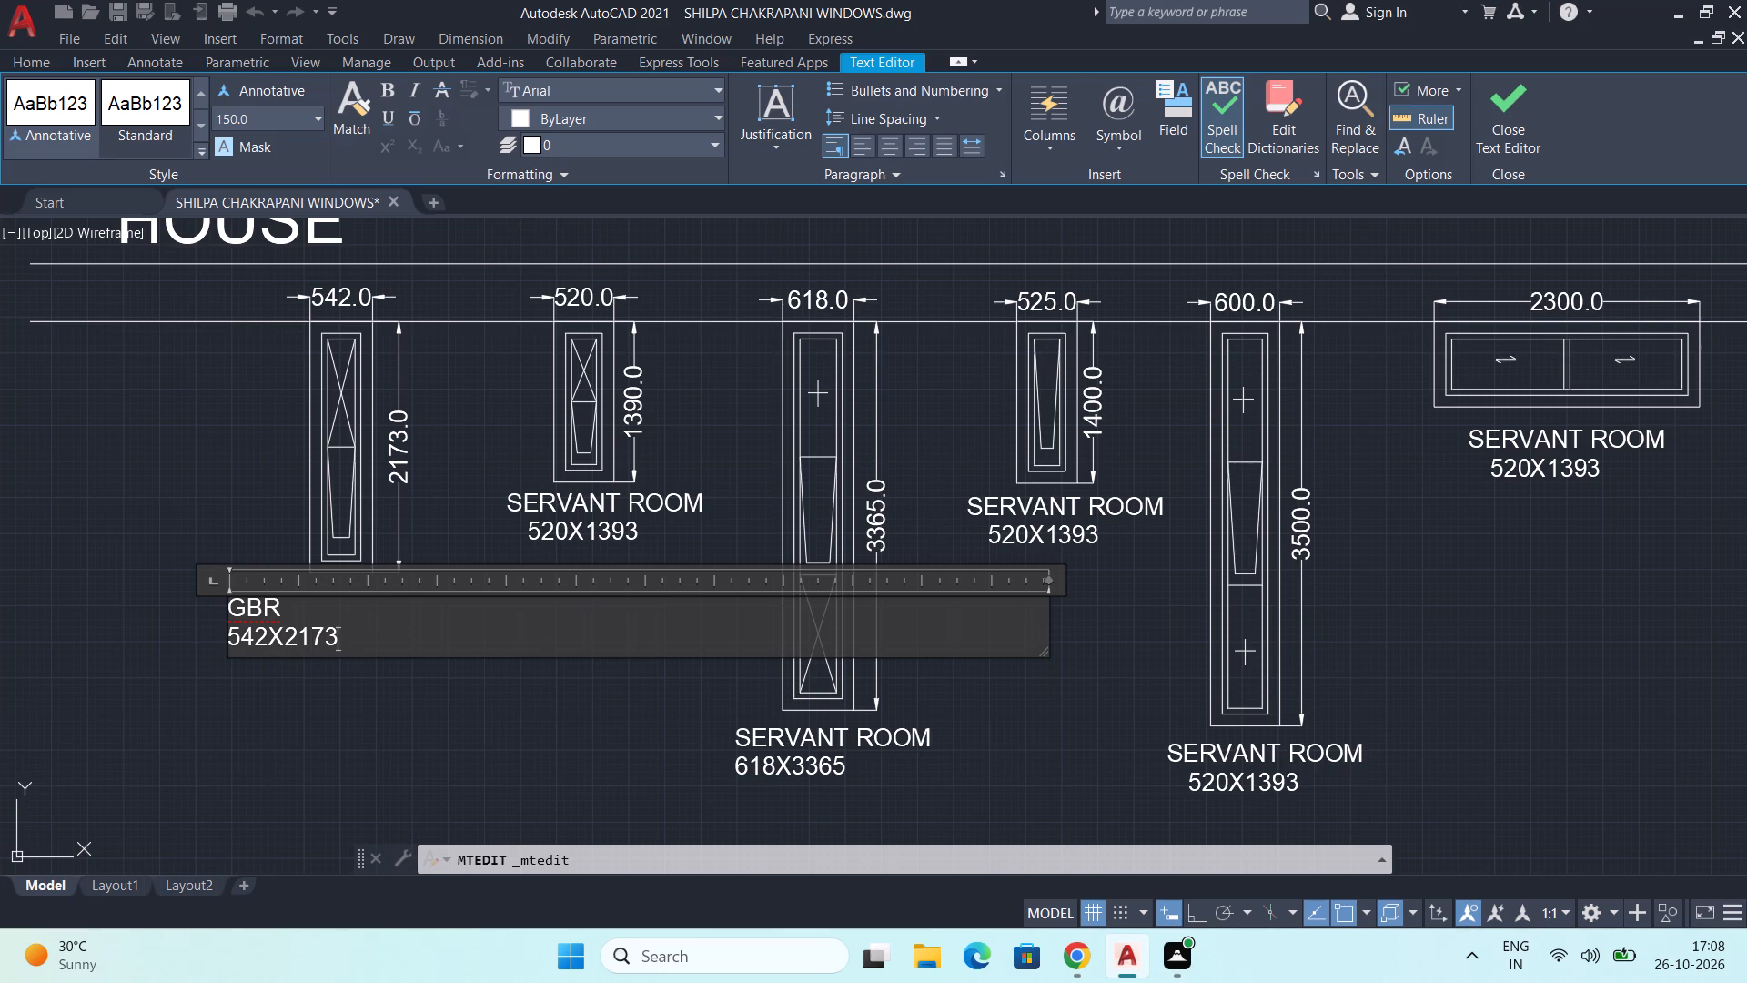
scroll(198, 666, "up", 2)
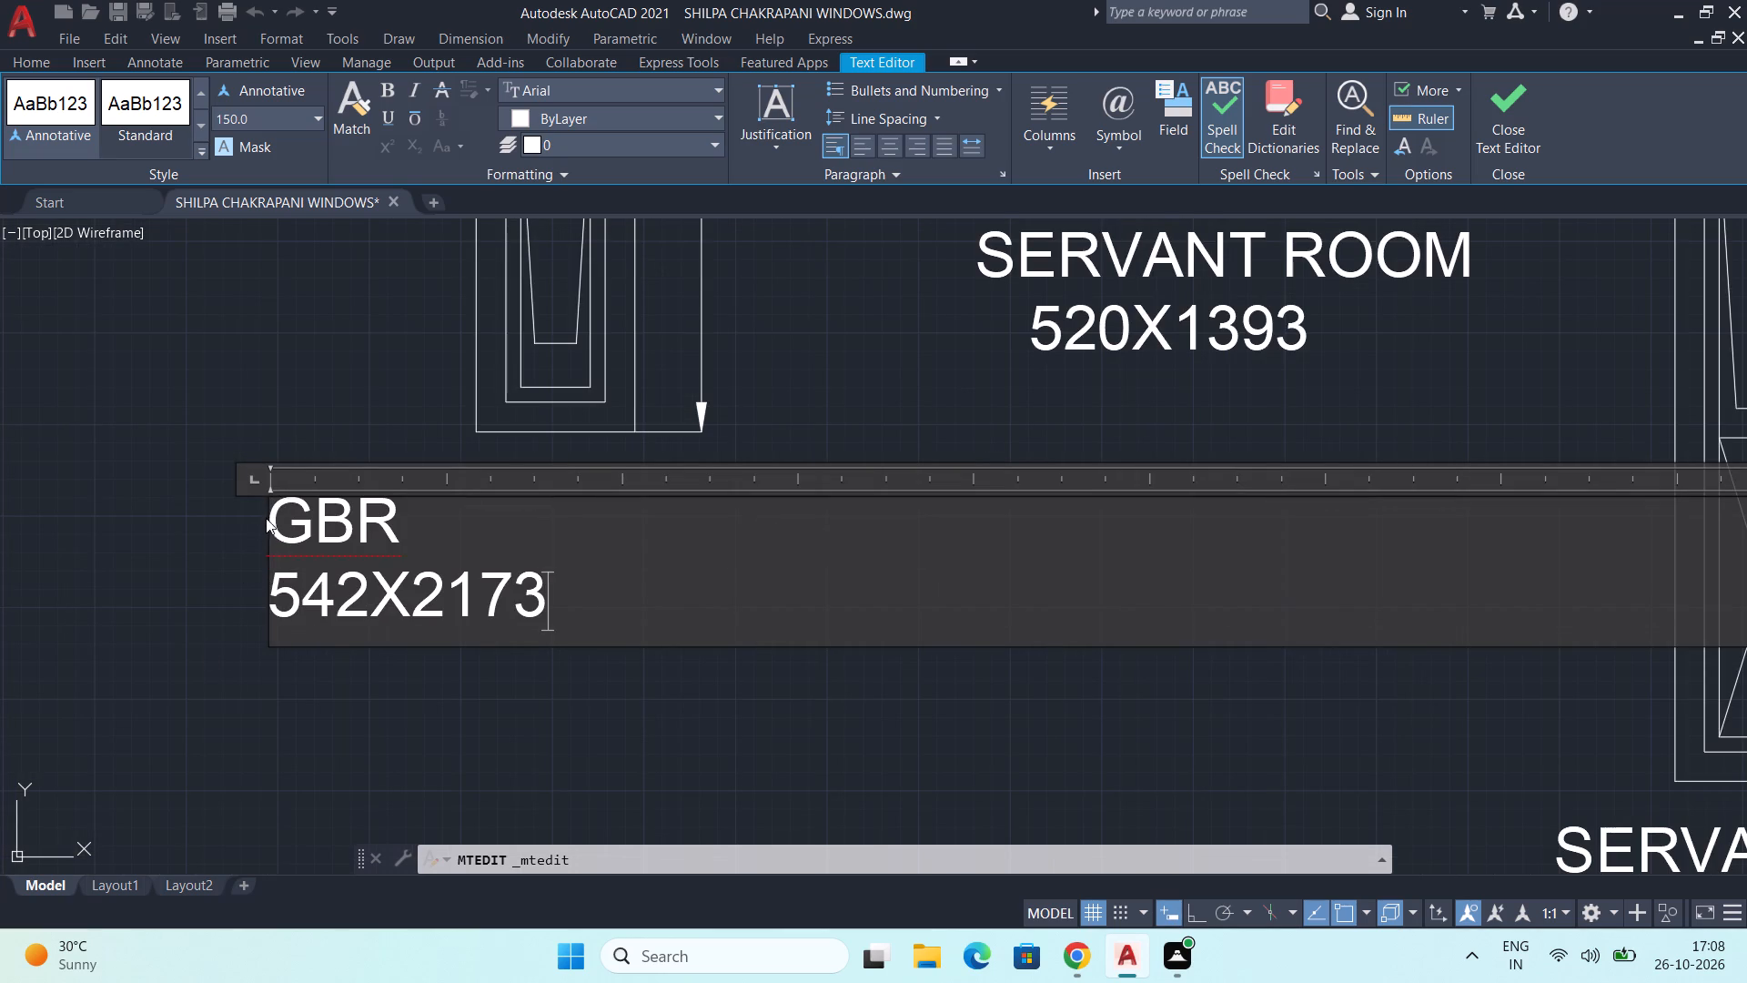
left_click(272, 522)
key("space")
key("space")
key("space")
left_click(105, 670)
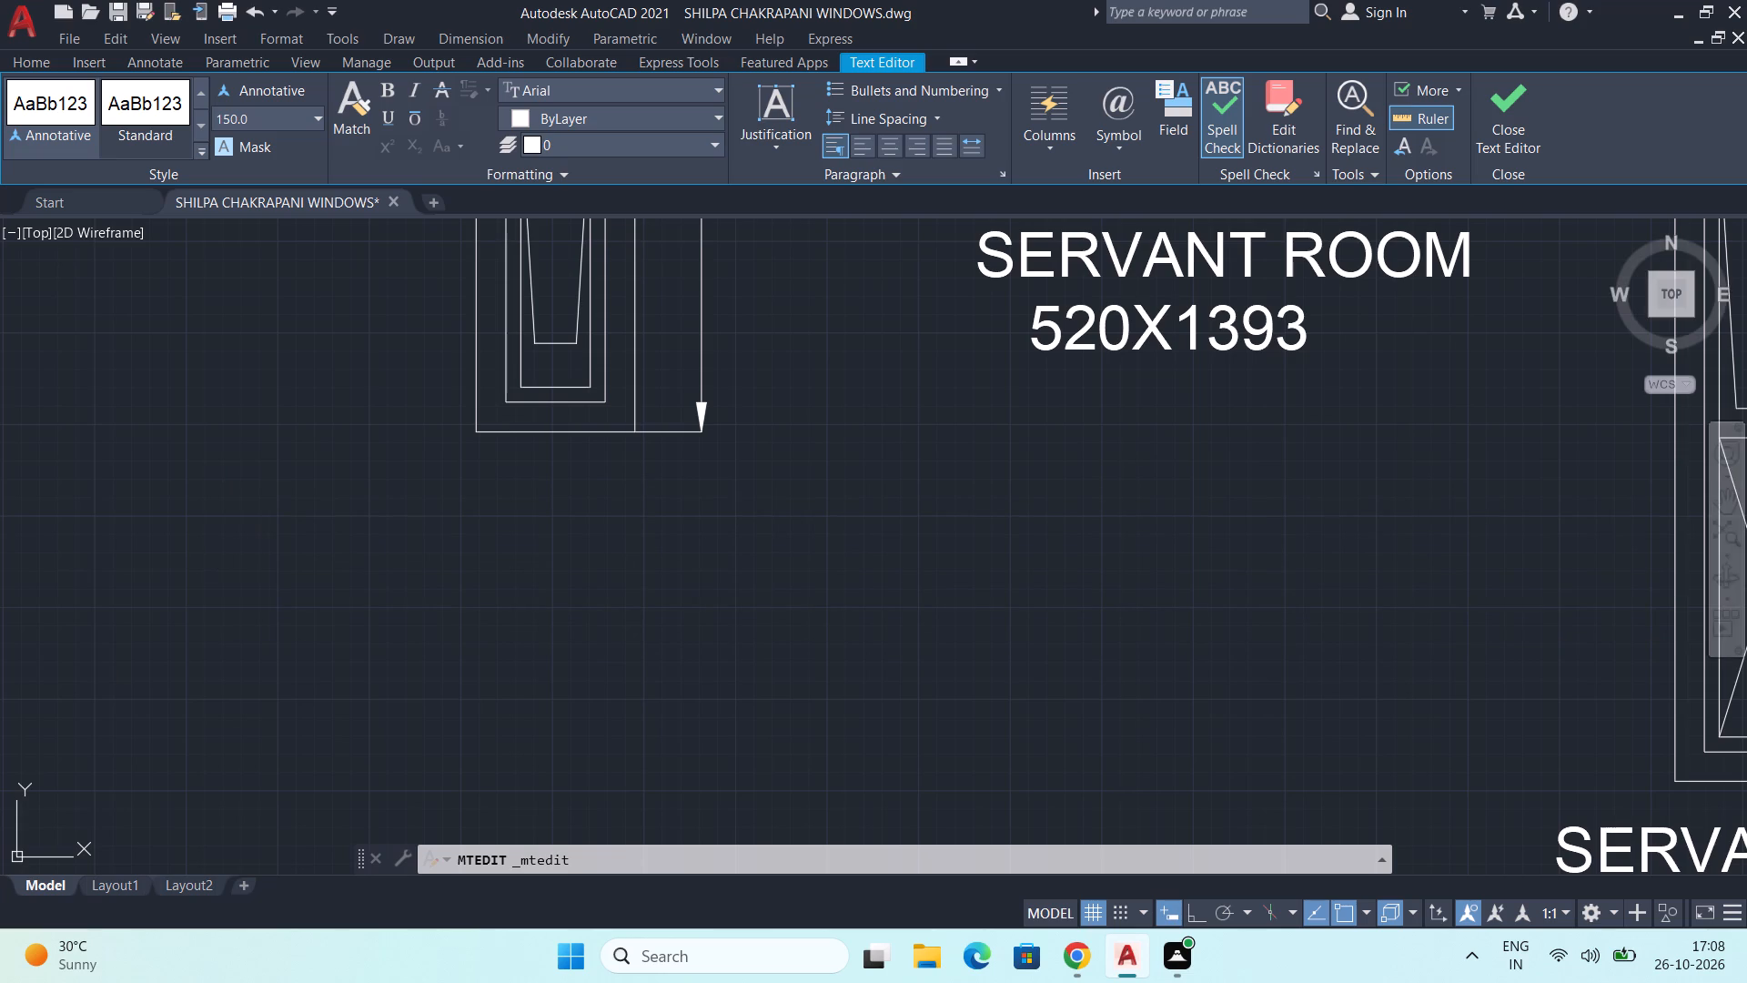
scroll(472, 553, "down", 2)
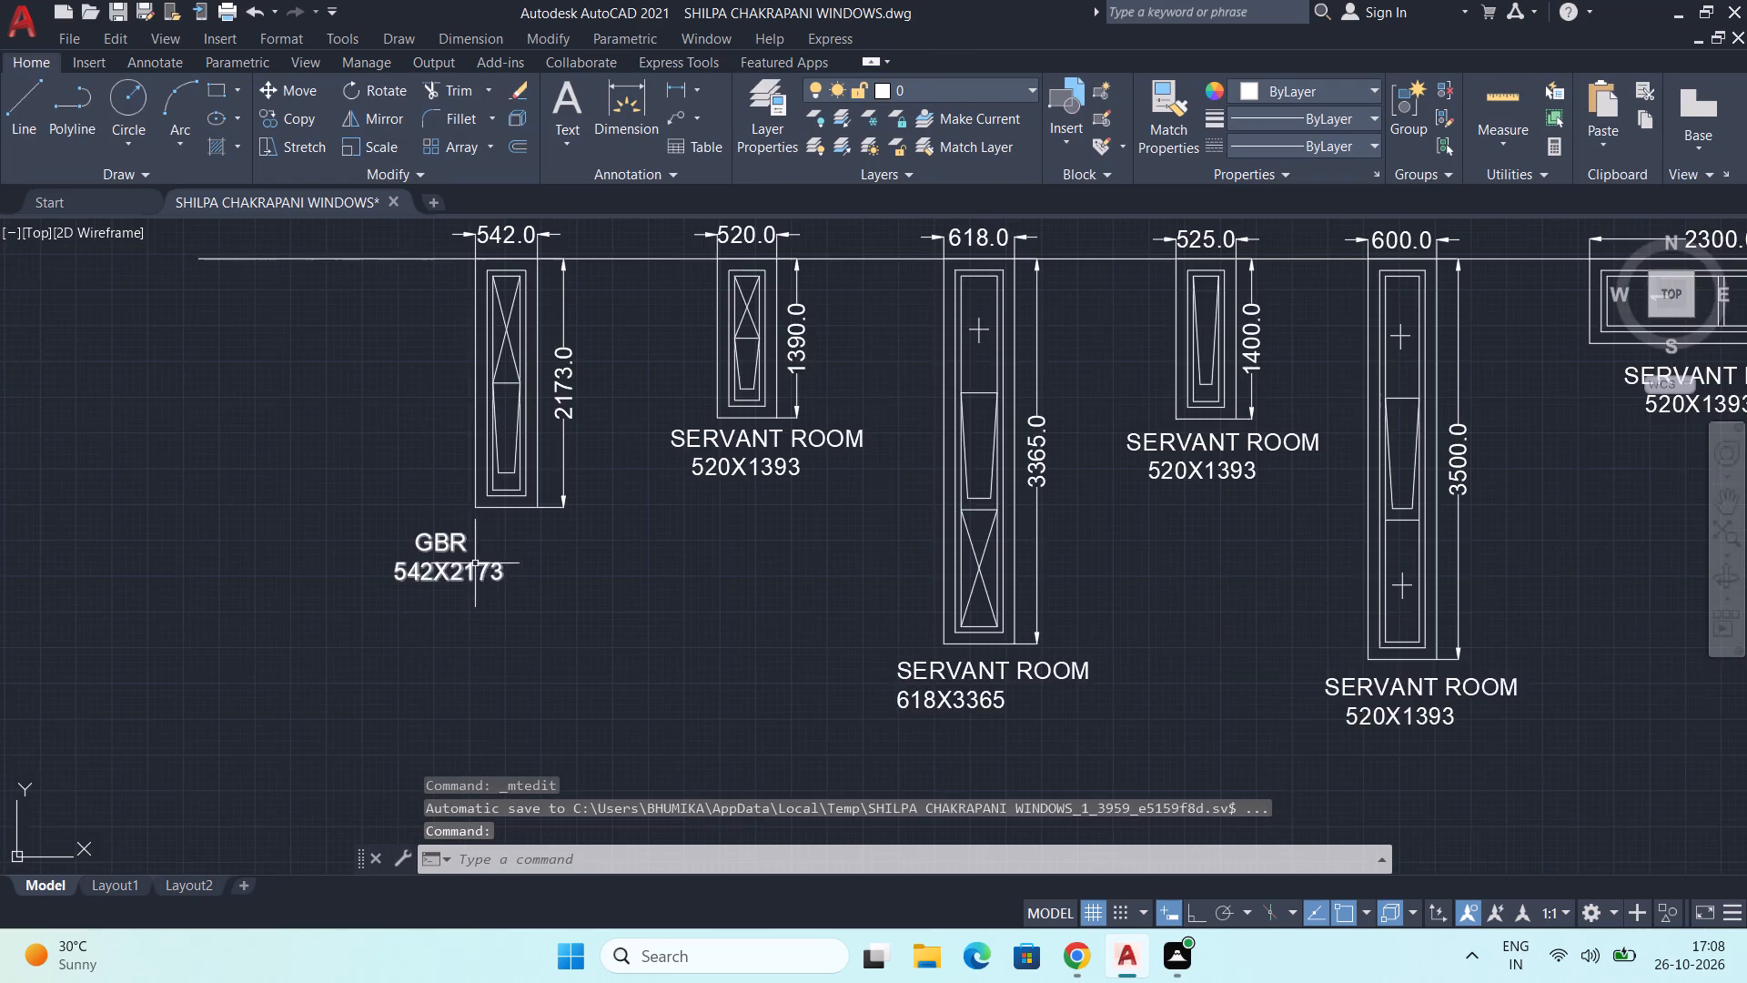
Move the GBR label closer to the 542-wide HOUSE window so it sits centred beneath it.
middle_click_drag(492, 562, 379, 589)
scroll(369, 592, "up", 2)
left_click(297, 593)
left_click_drag(253, 593, 412, 561)
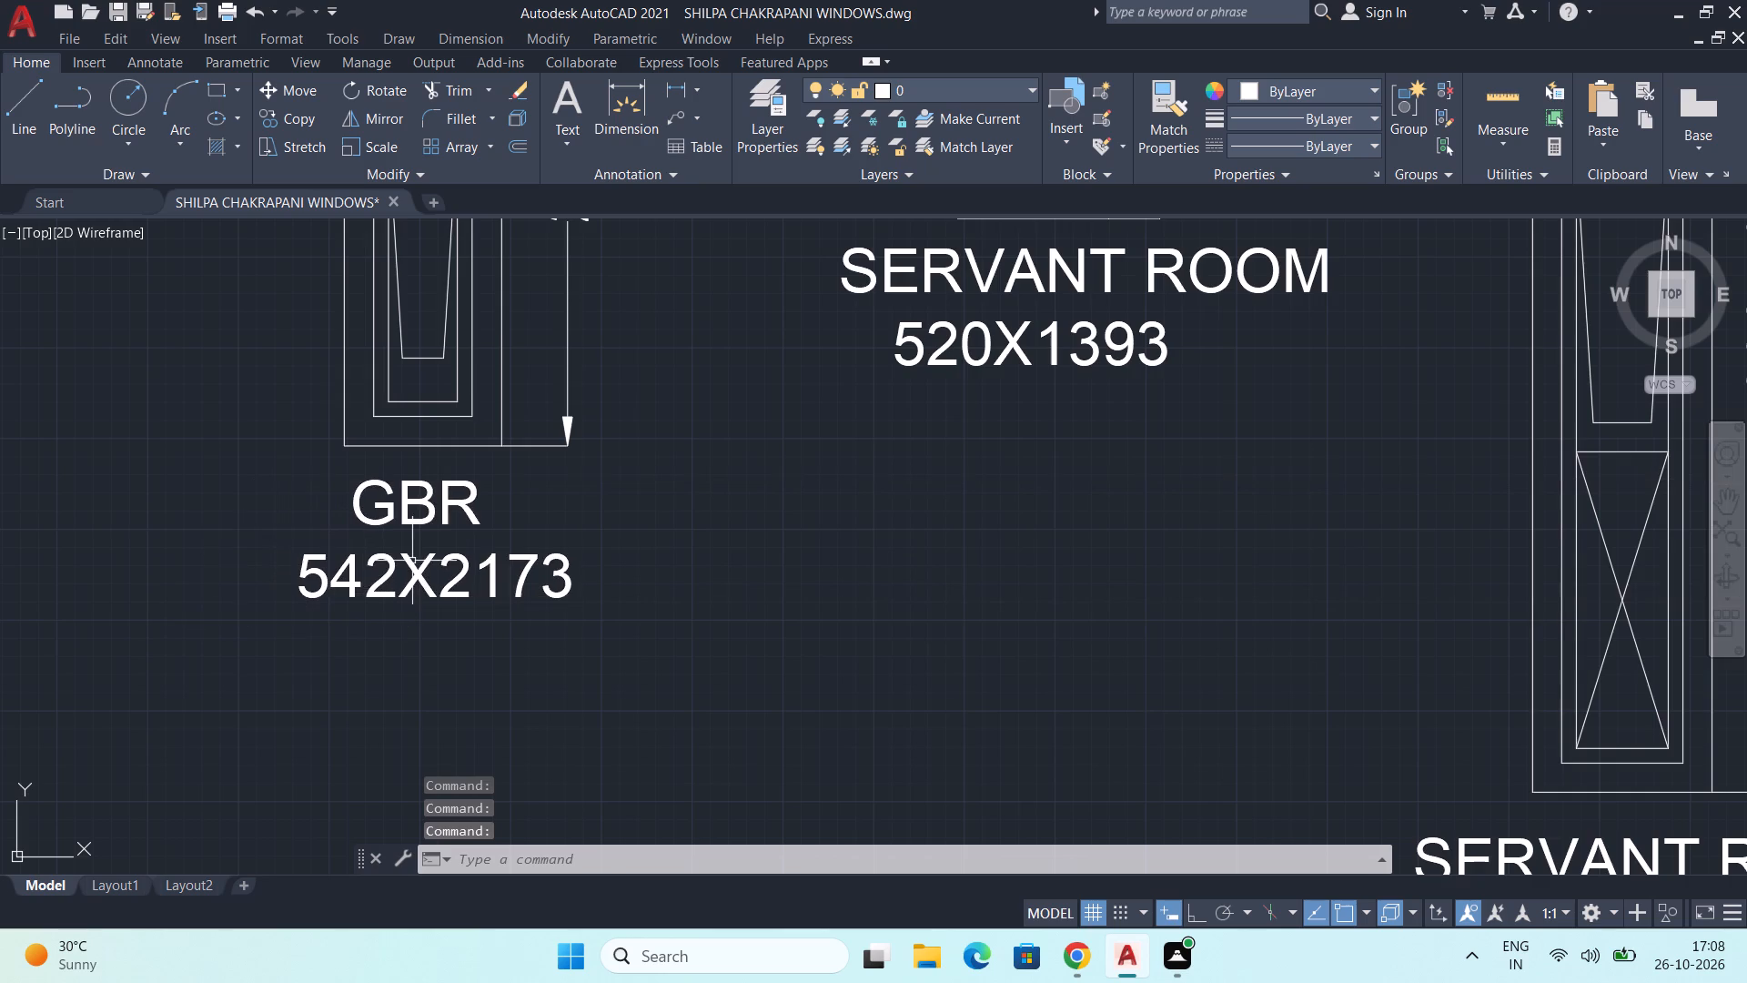
Replace the label text beneath the 520-wide HOUSE window with GBR 2 over 520X1390.
scroll(570, 486, "down", 1)
middle_click_drag(628, 507, 541, 582)
double_click(750, 470)
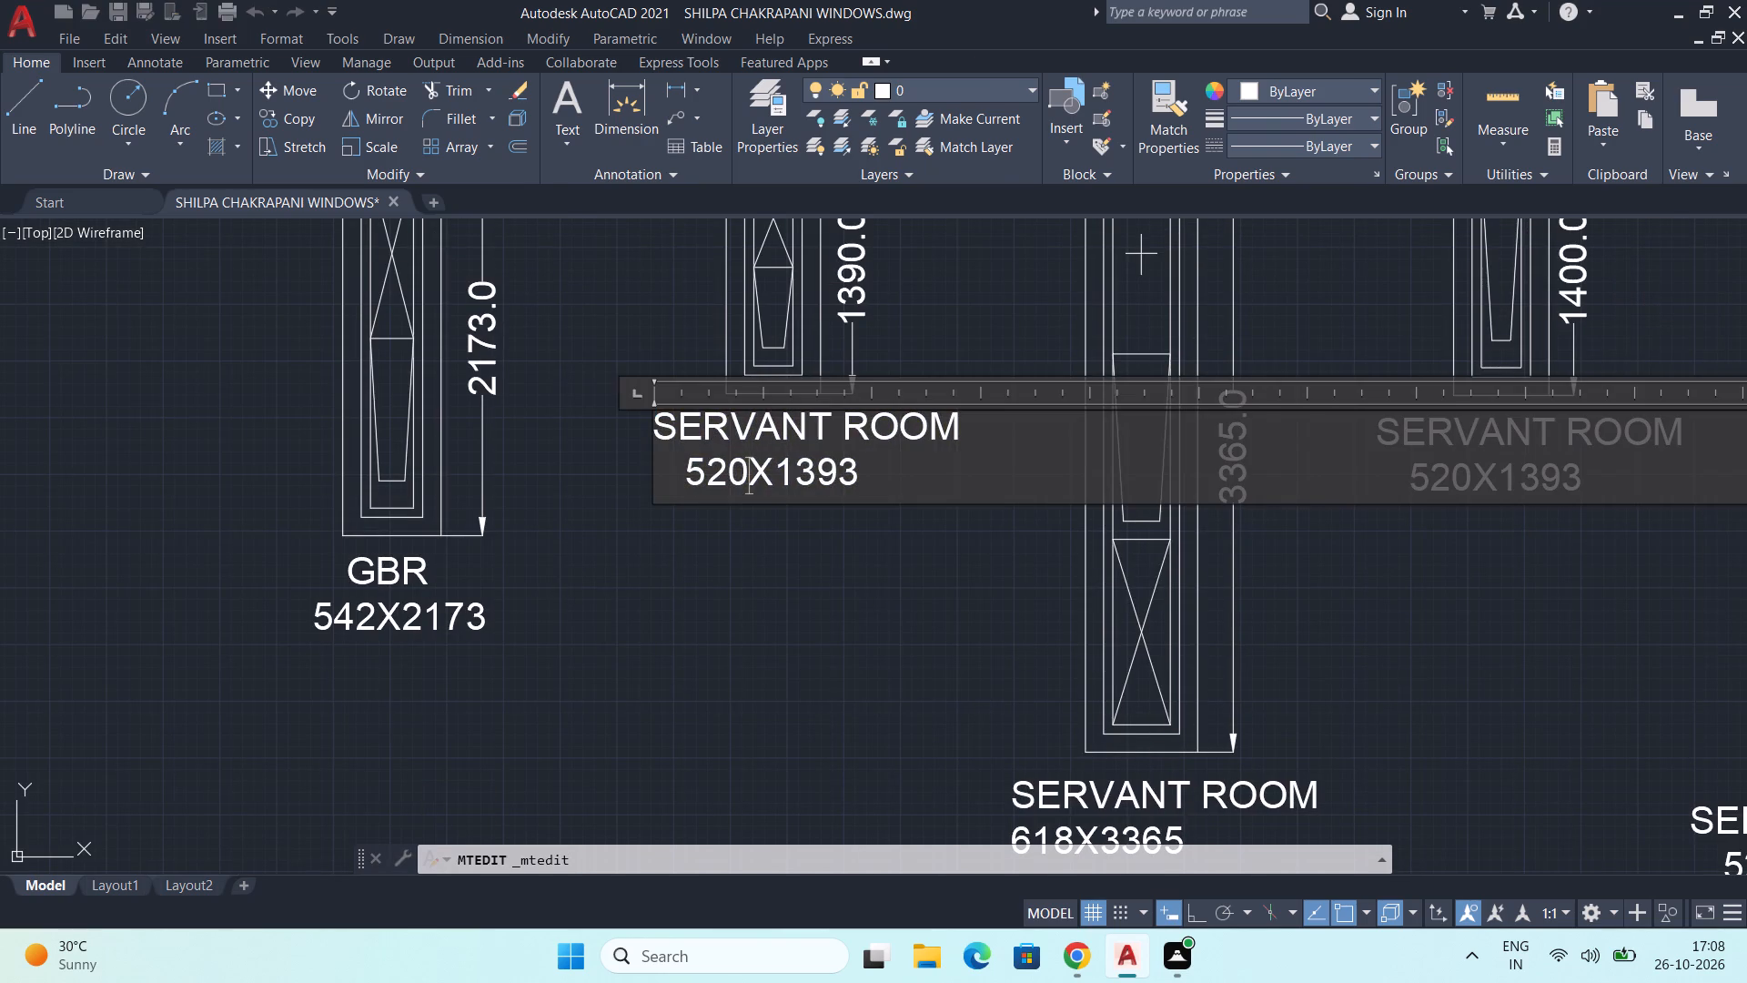
left_click_drag(948, 478, 596, 424)
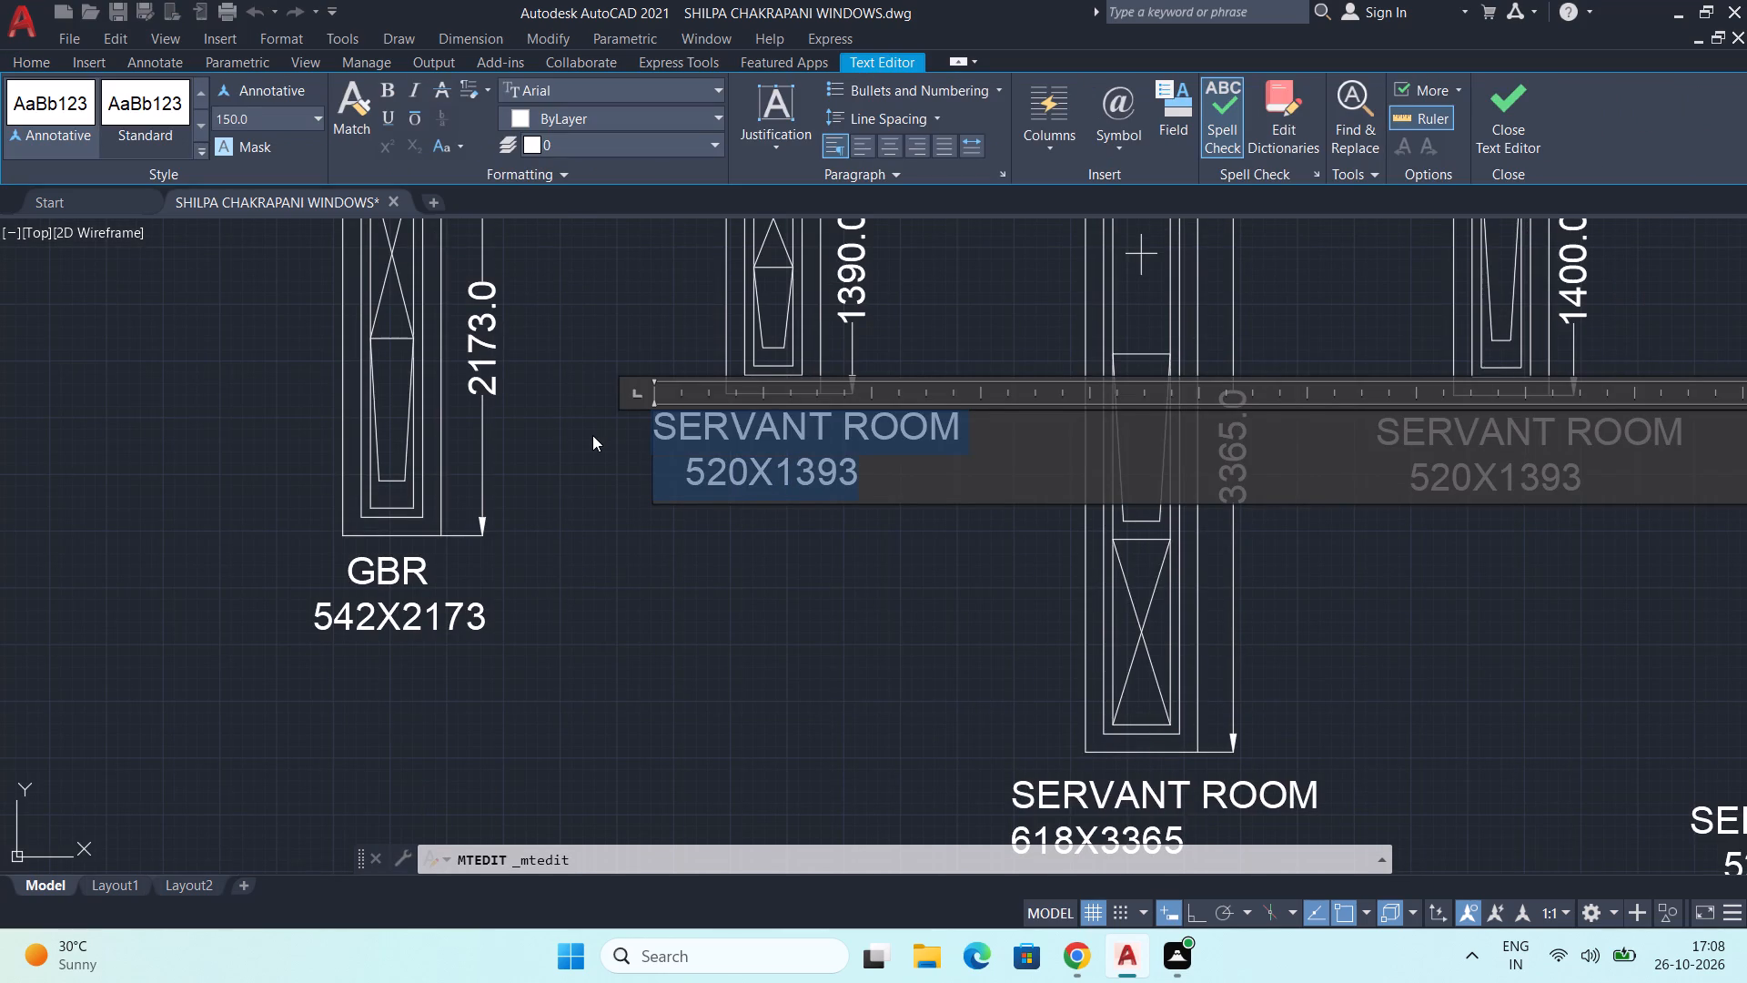
type("GBR")
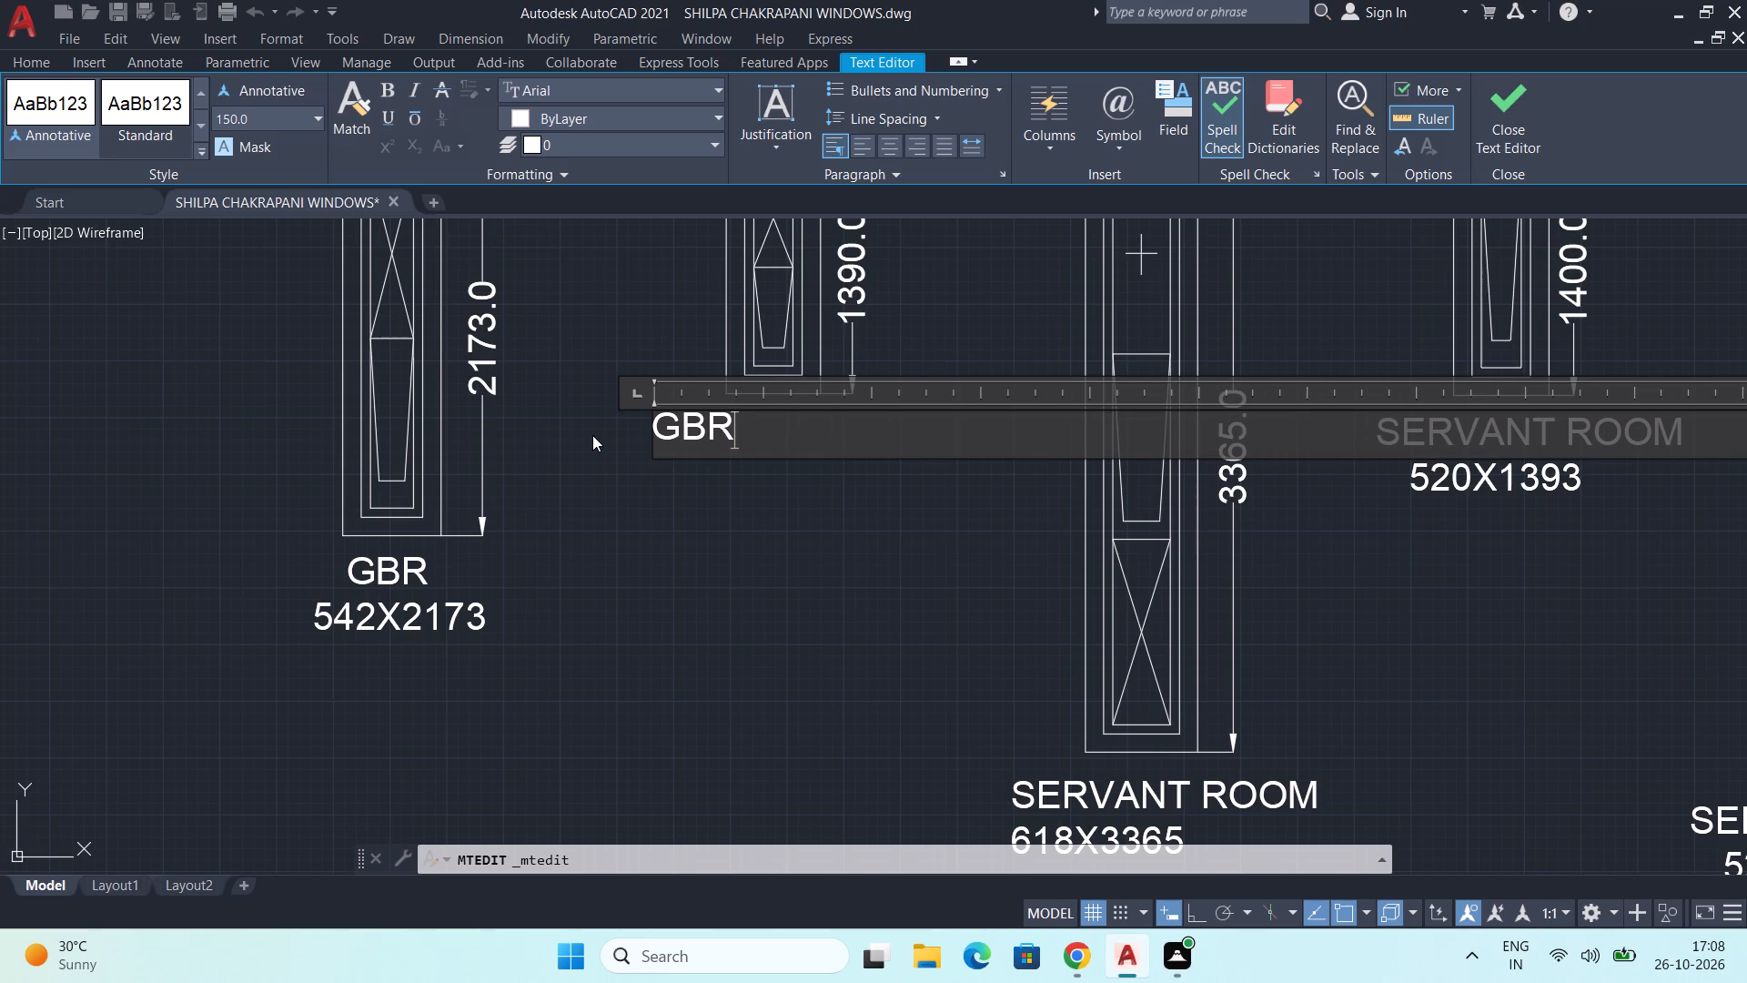
key("space")
key("2")
key("Return")
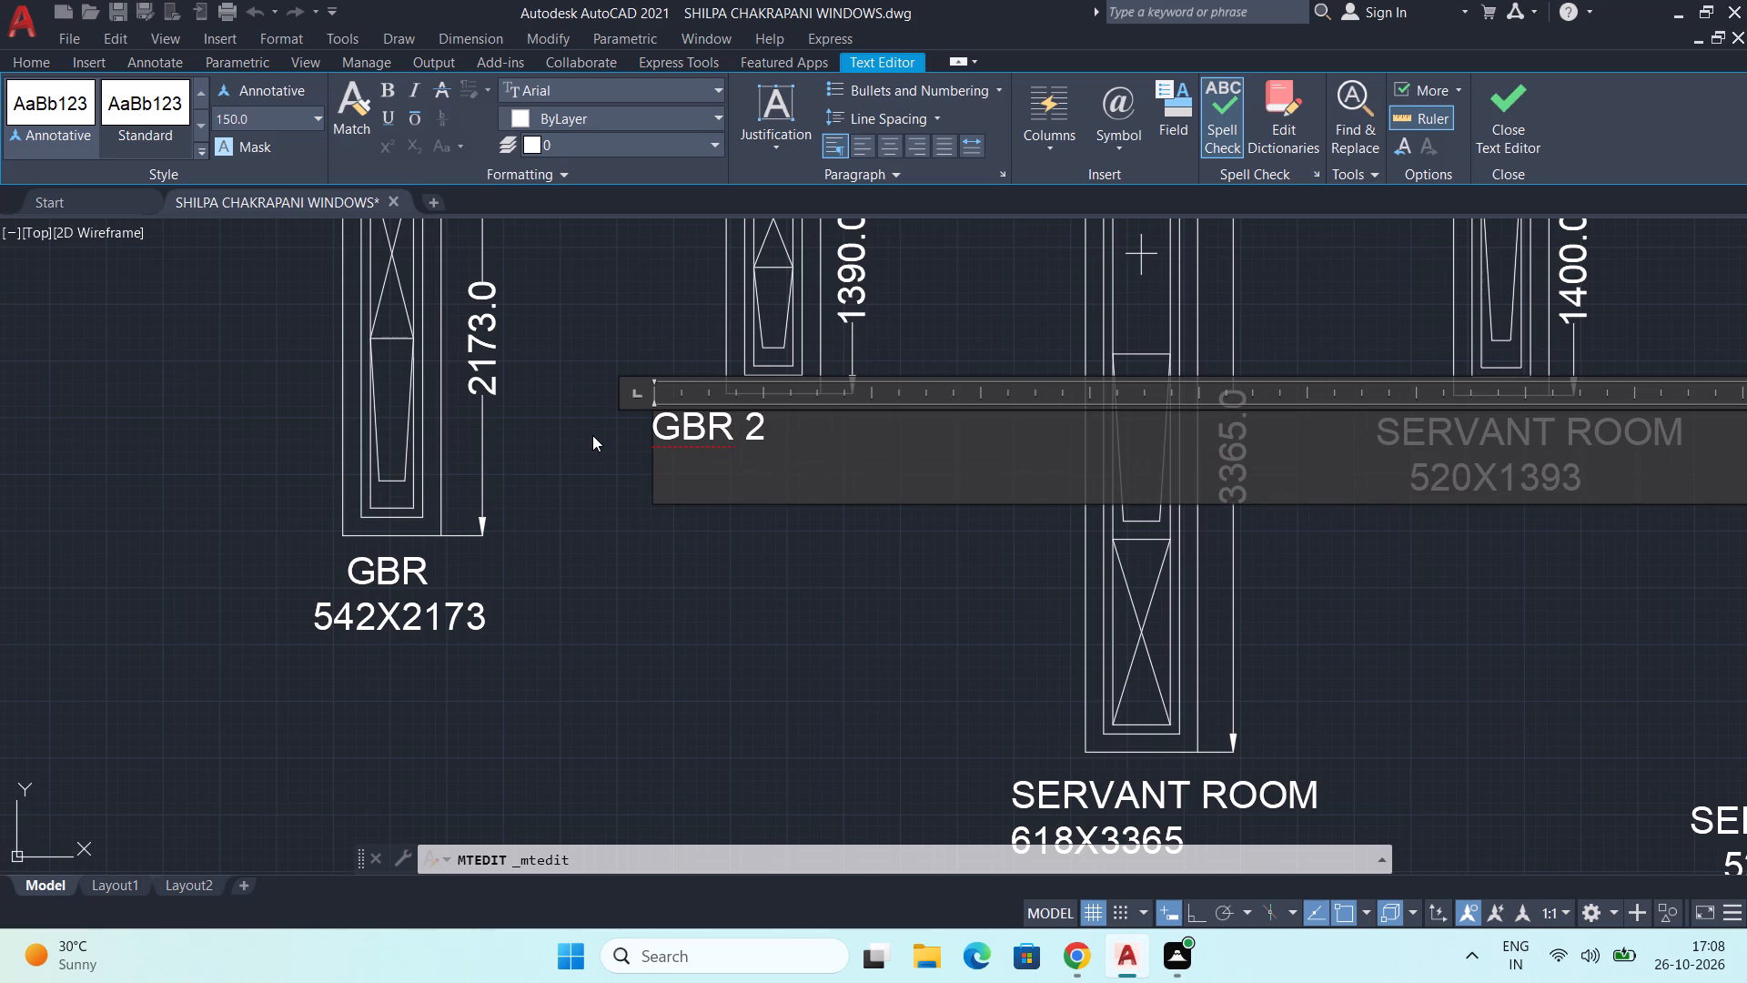
scroll(586, 485, "down", 1)
middle_click_drag(586, 490, 569, 636)
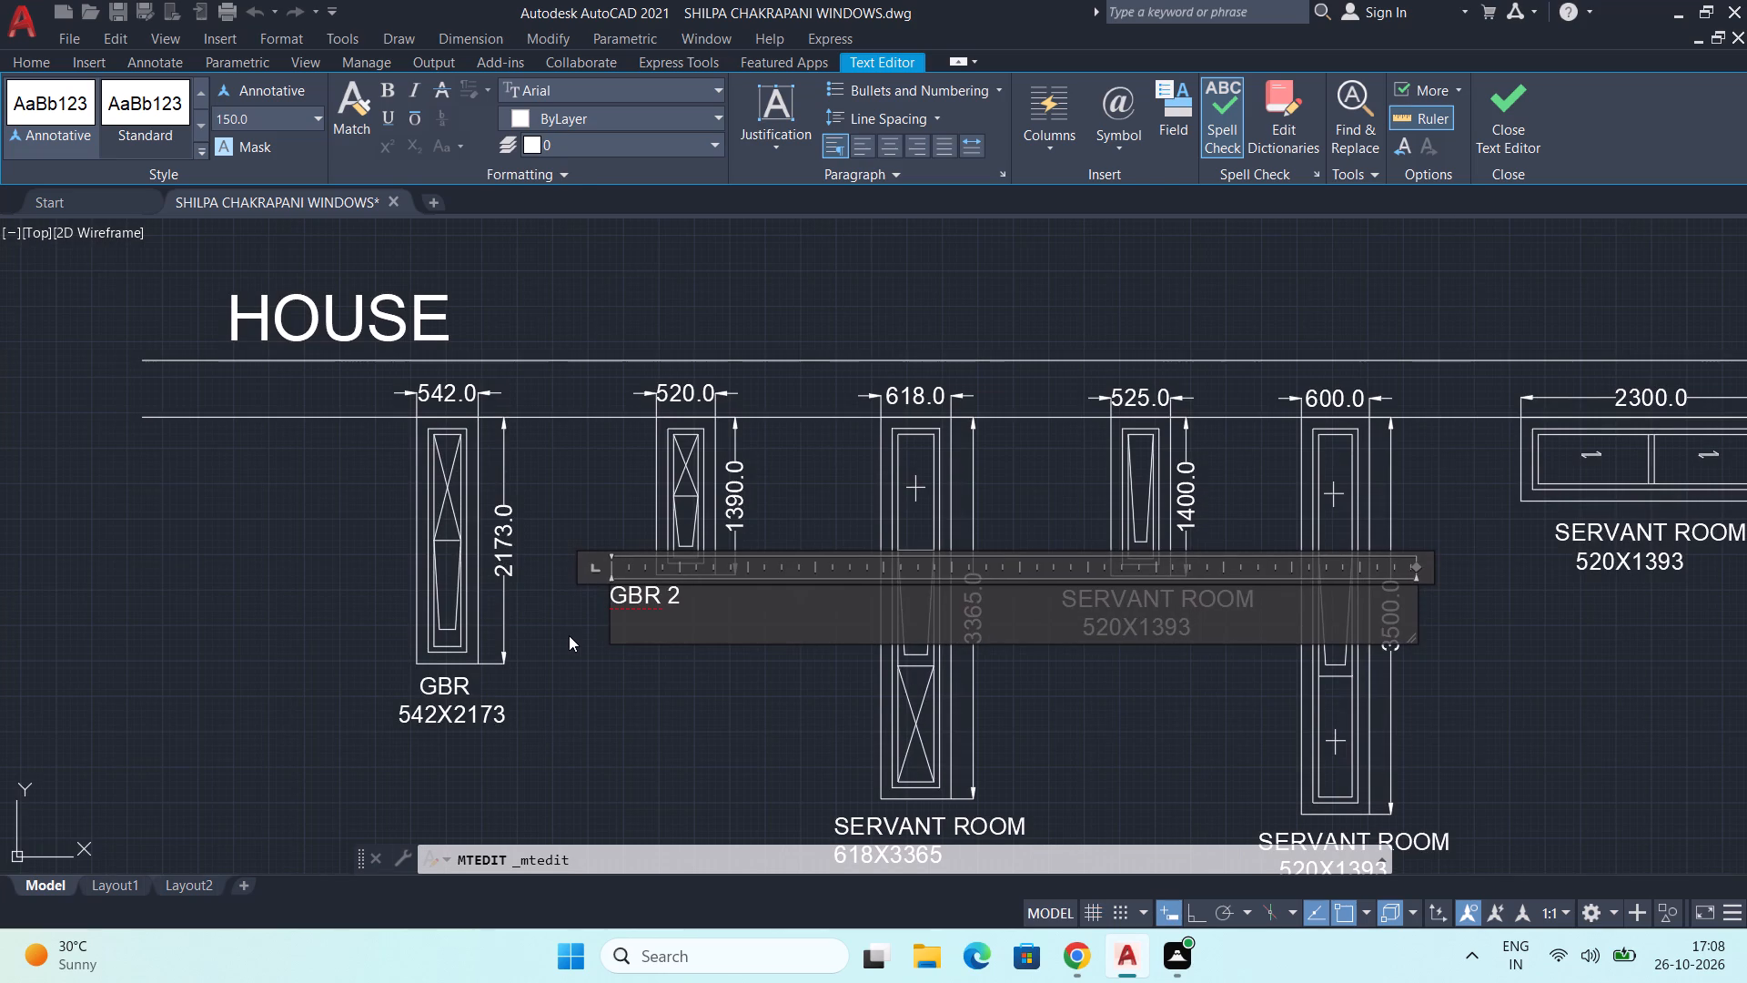
type("520")
key("x")
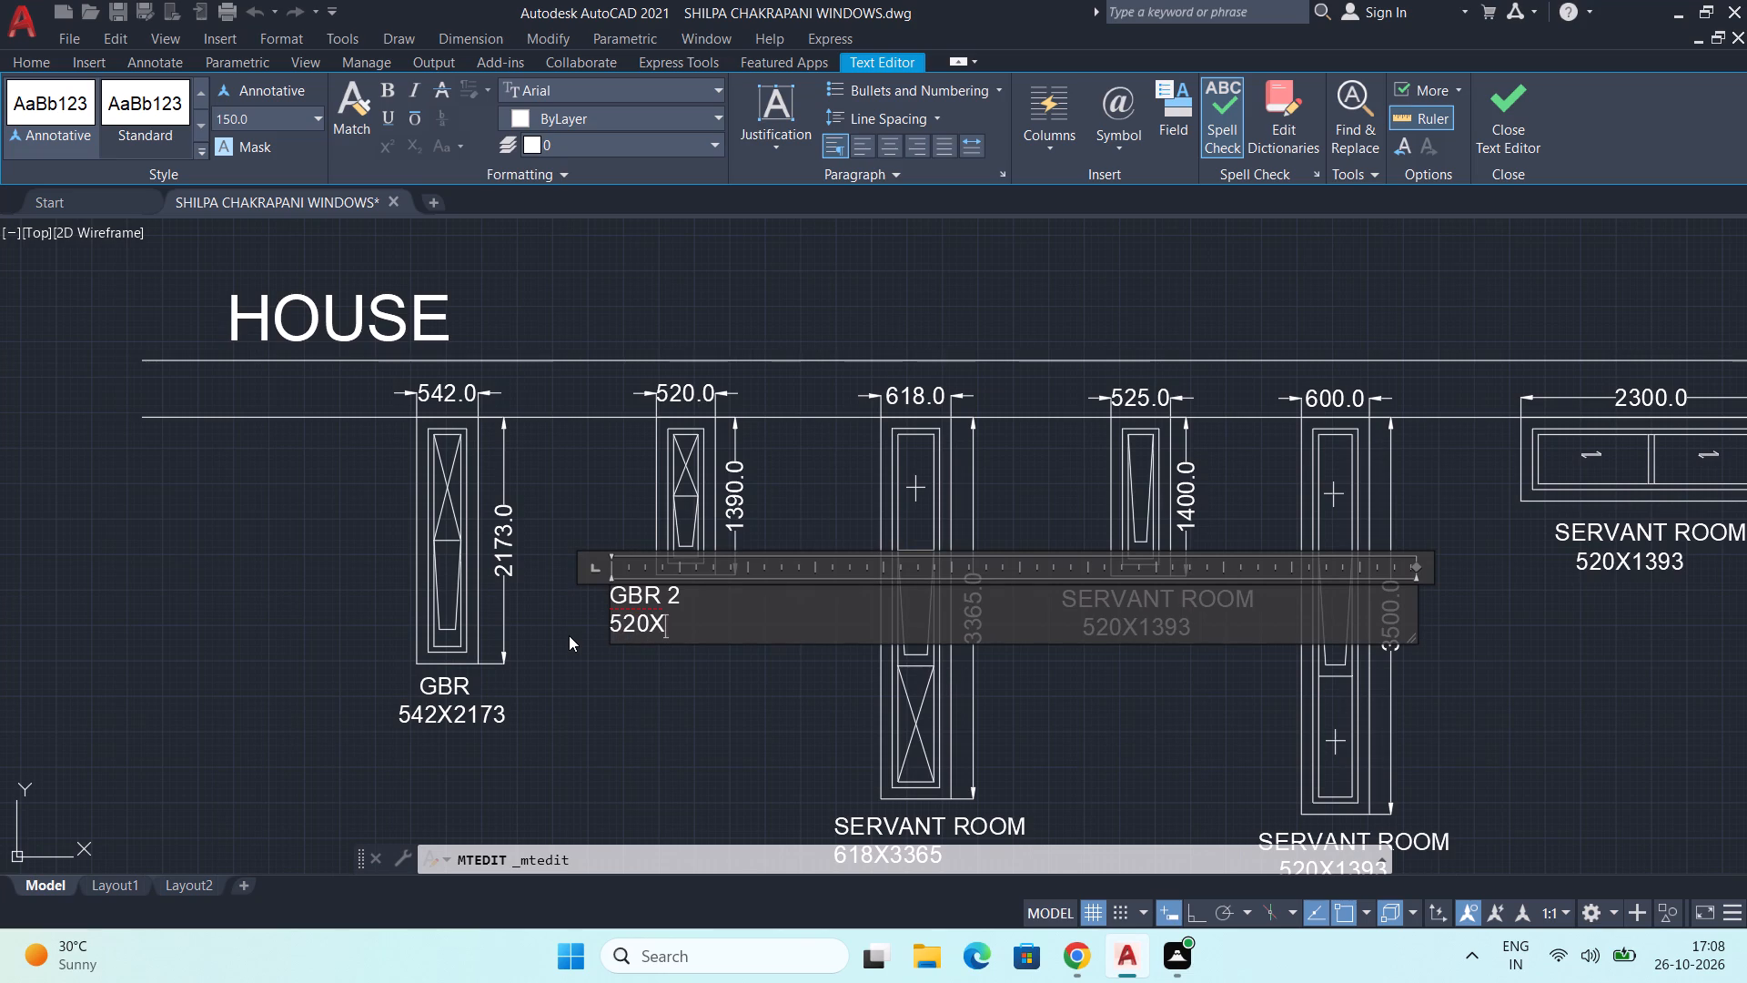
type("13")
type("90")
Indent the GBR 2 line by two spaces above its size line and finish editing the label.
scroll(696, 659, "up", 2)
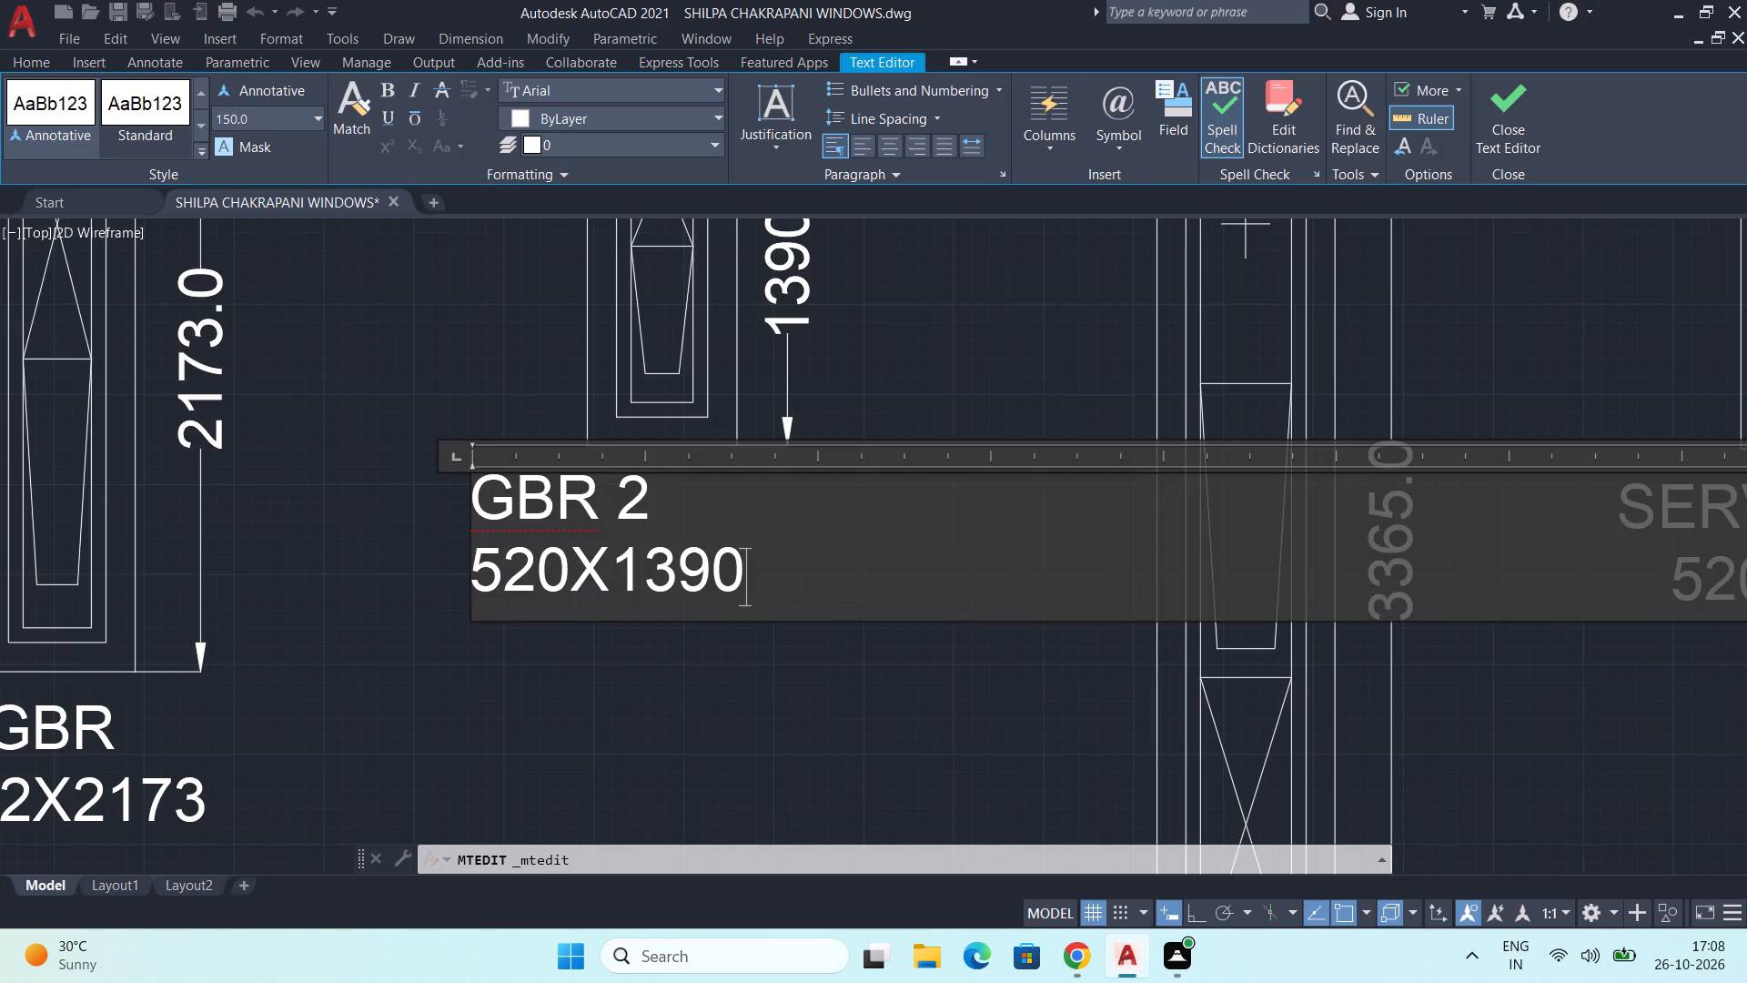
left_click(470, 565)
left_click(471, 492)
key("space")
key("space")
left_click(396, 573)
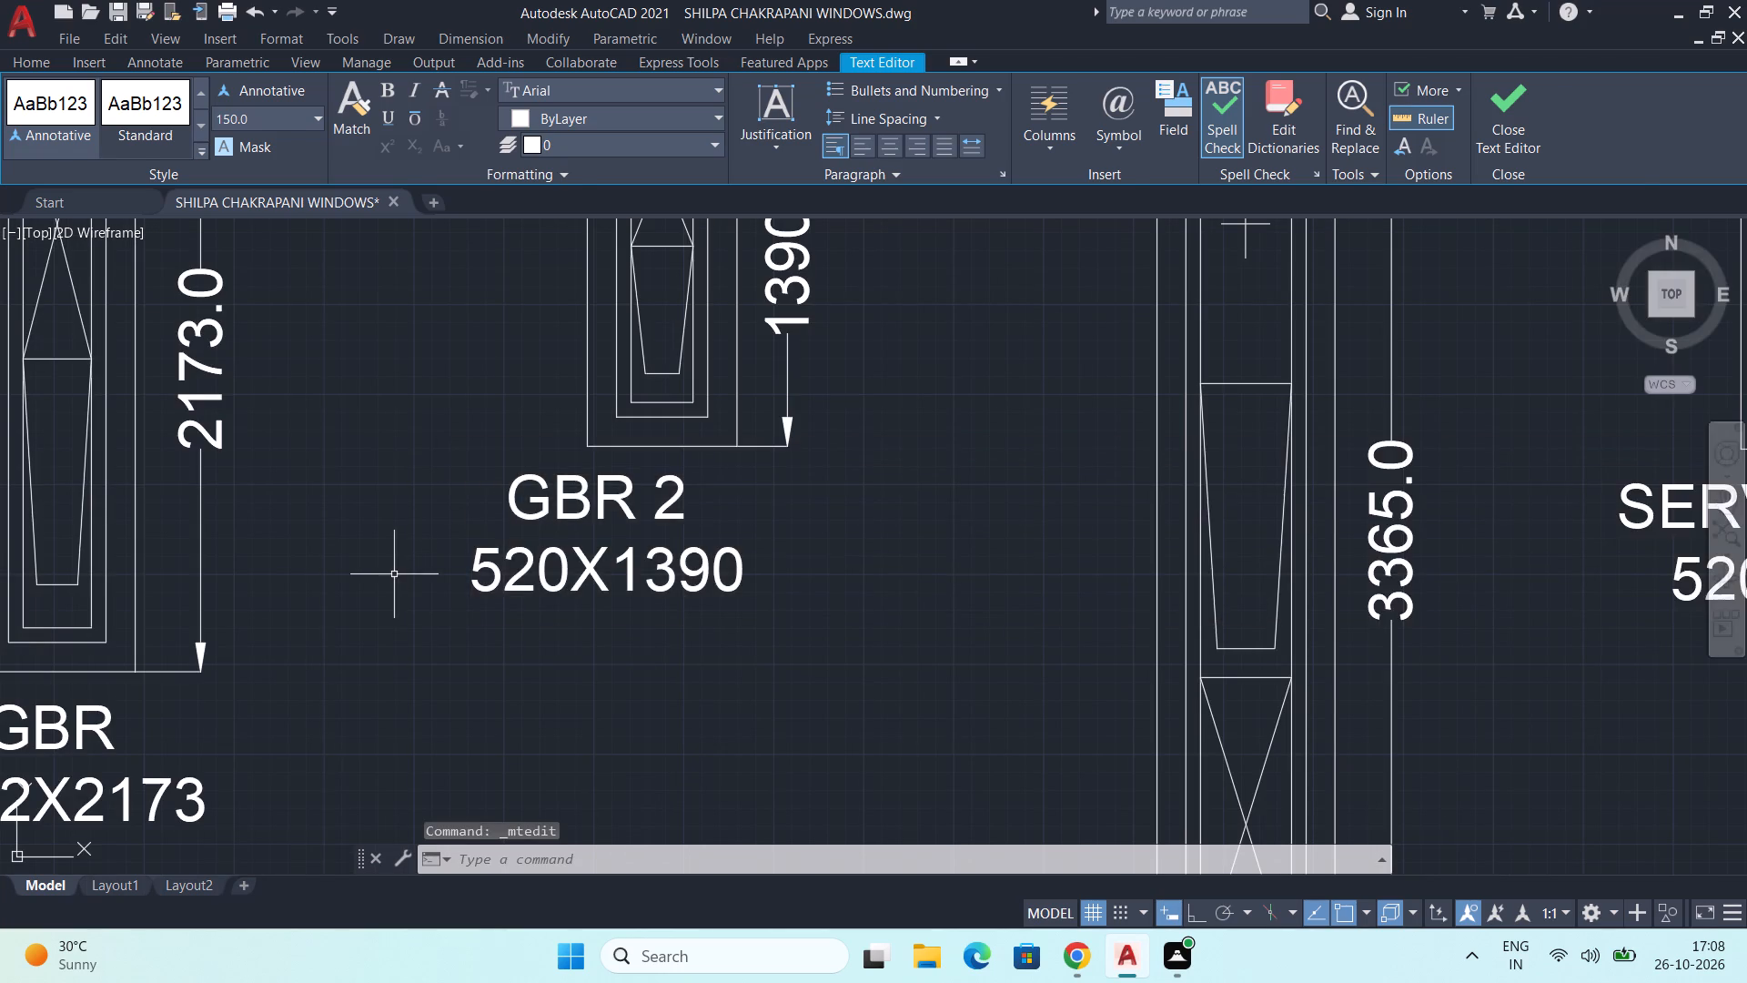
Replace the label text beneath the 618-wide HOUSE window with KARTHIK BEDROOM over 618X3365.
scroll(459, 593, "down", 2)
middle_click_drag(585, 666, 482, 529)
middle_click_drag(725, 695, 686, 695)
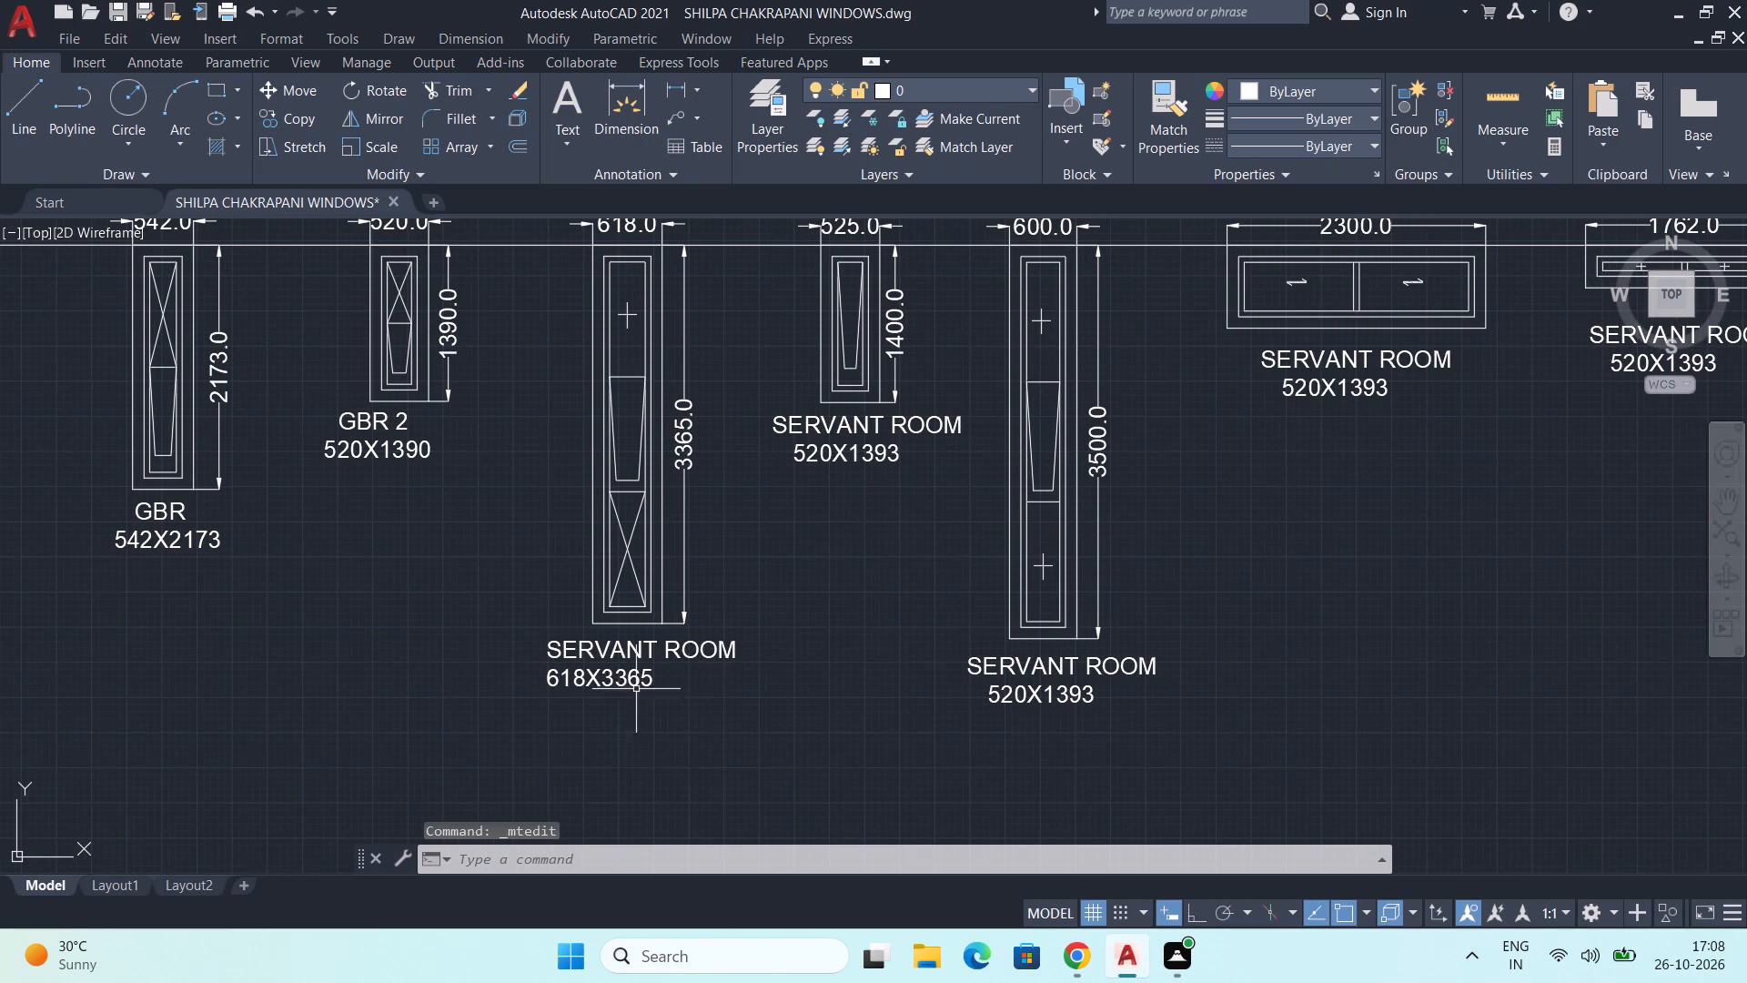
double_click(637, 687)
left_click_drag(682, 681, 444, 654)
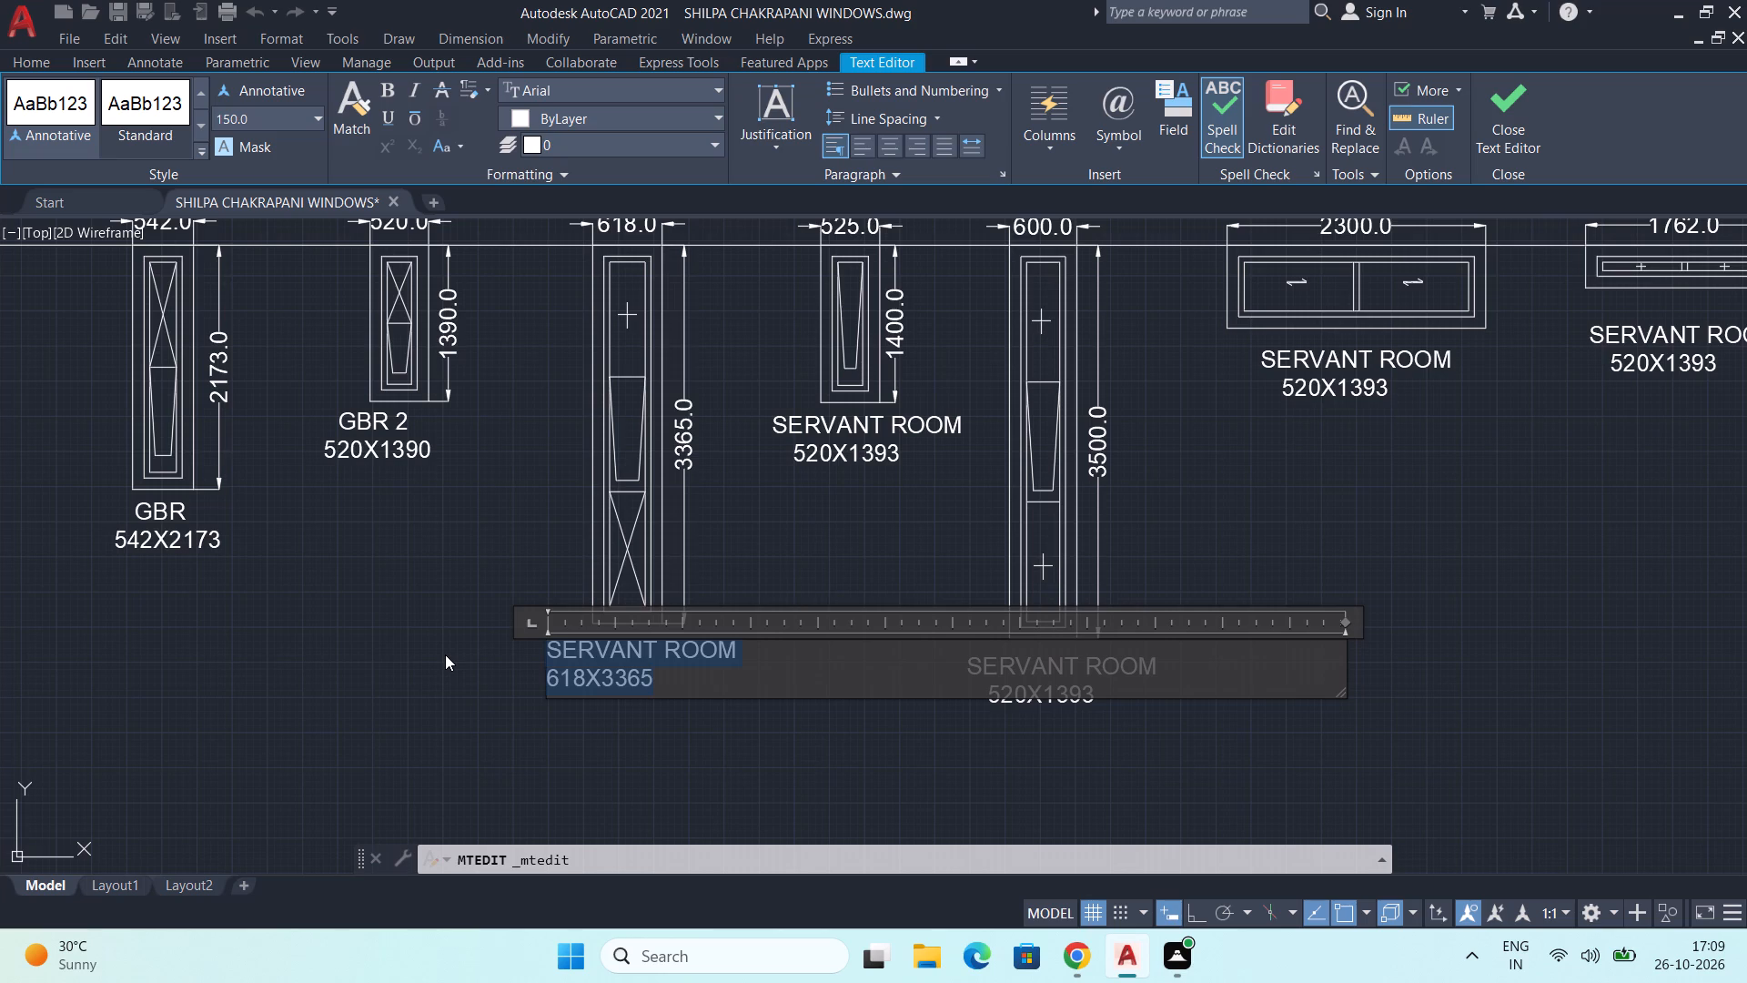
type("KARTHIK")
key("space")
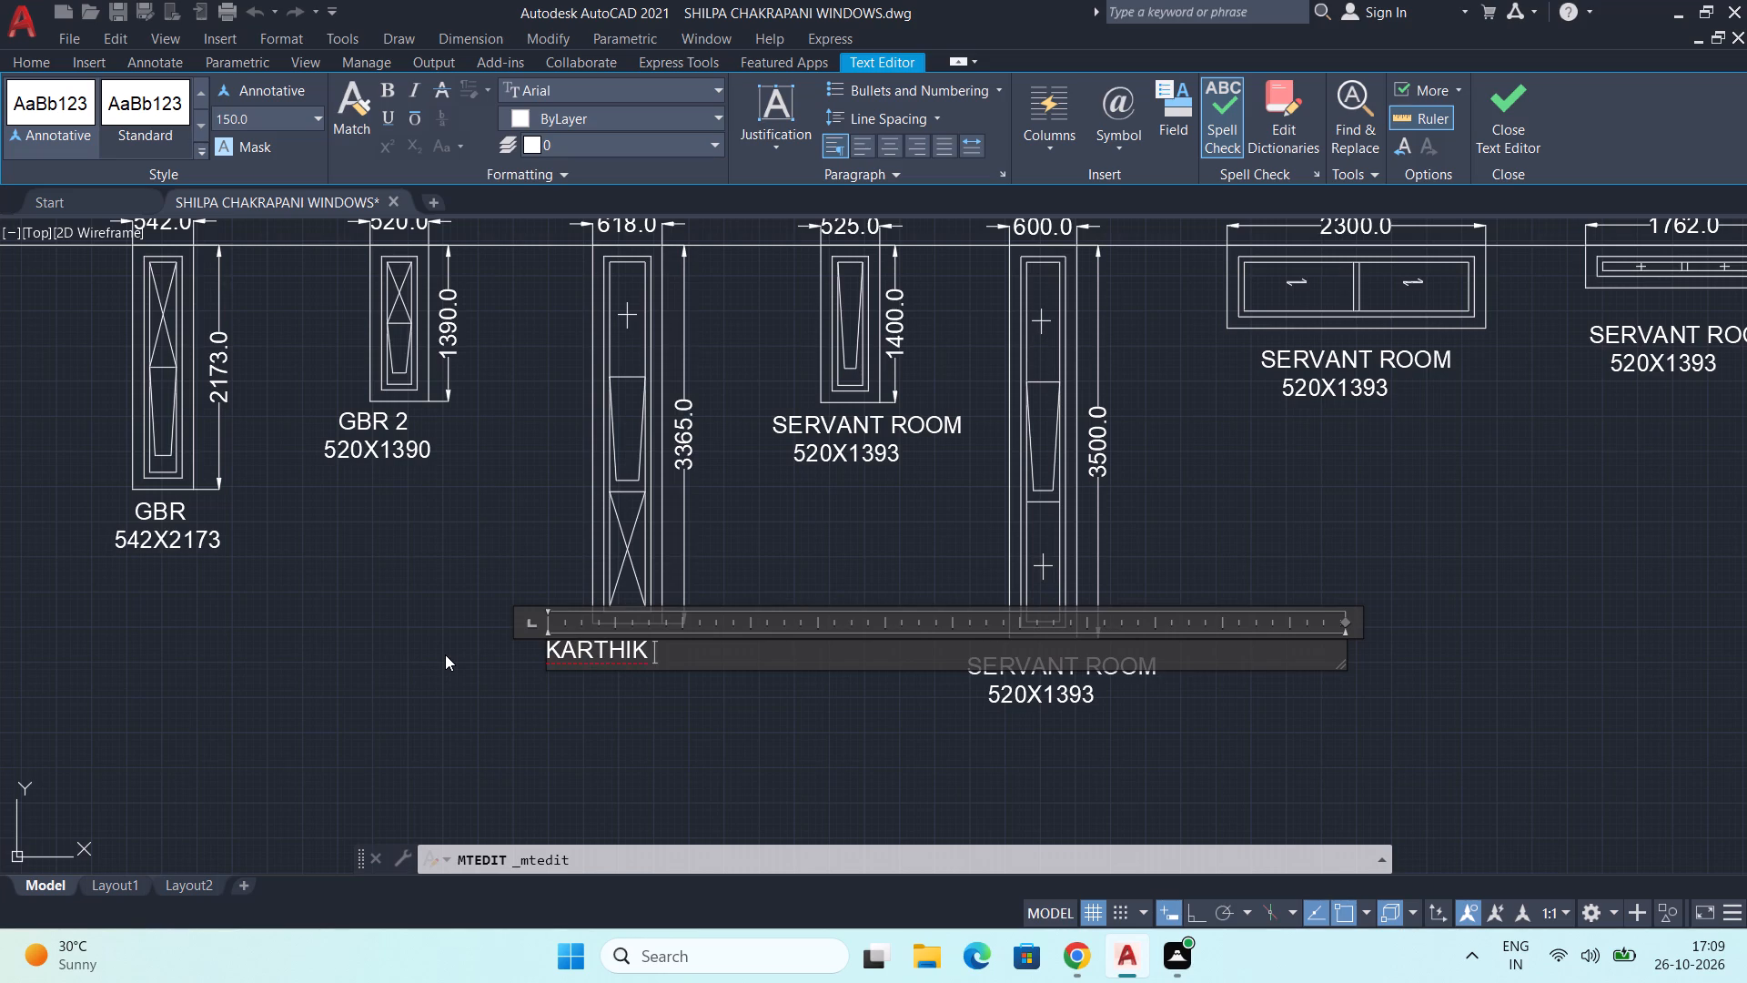
key("b")
key("space")
type("R")
key("BackSpace")
key("r")
key("BackSpace")
key("BackSpace")
type("ED")
type("ROOM")
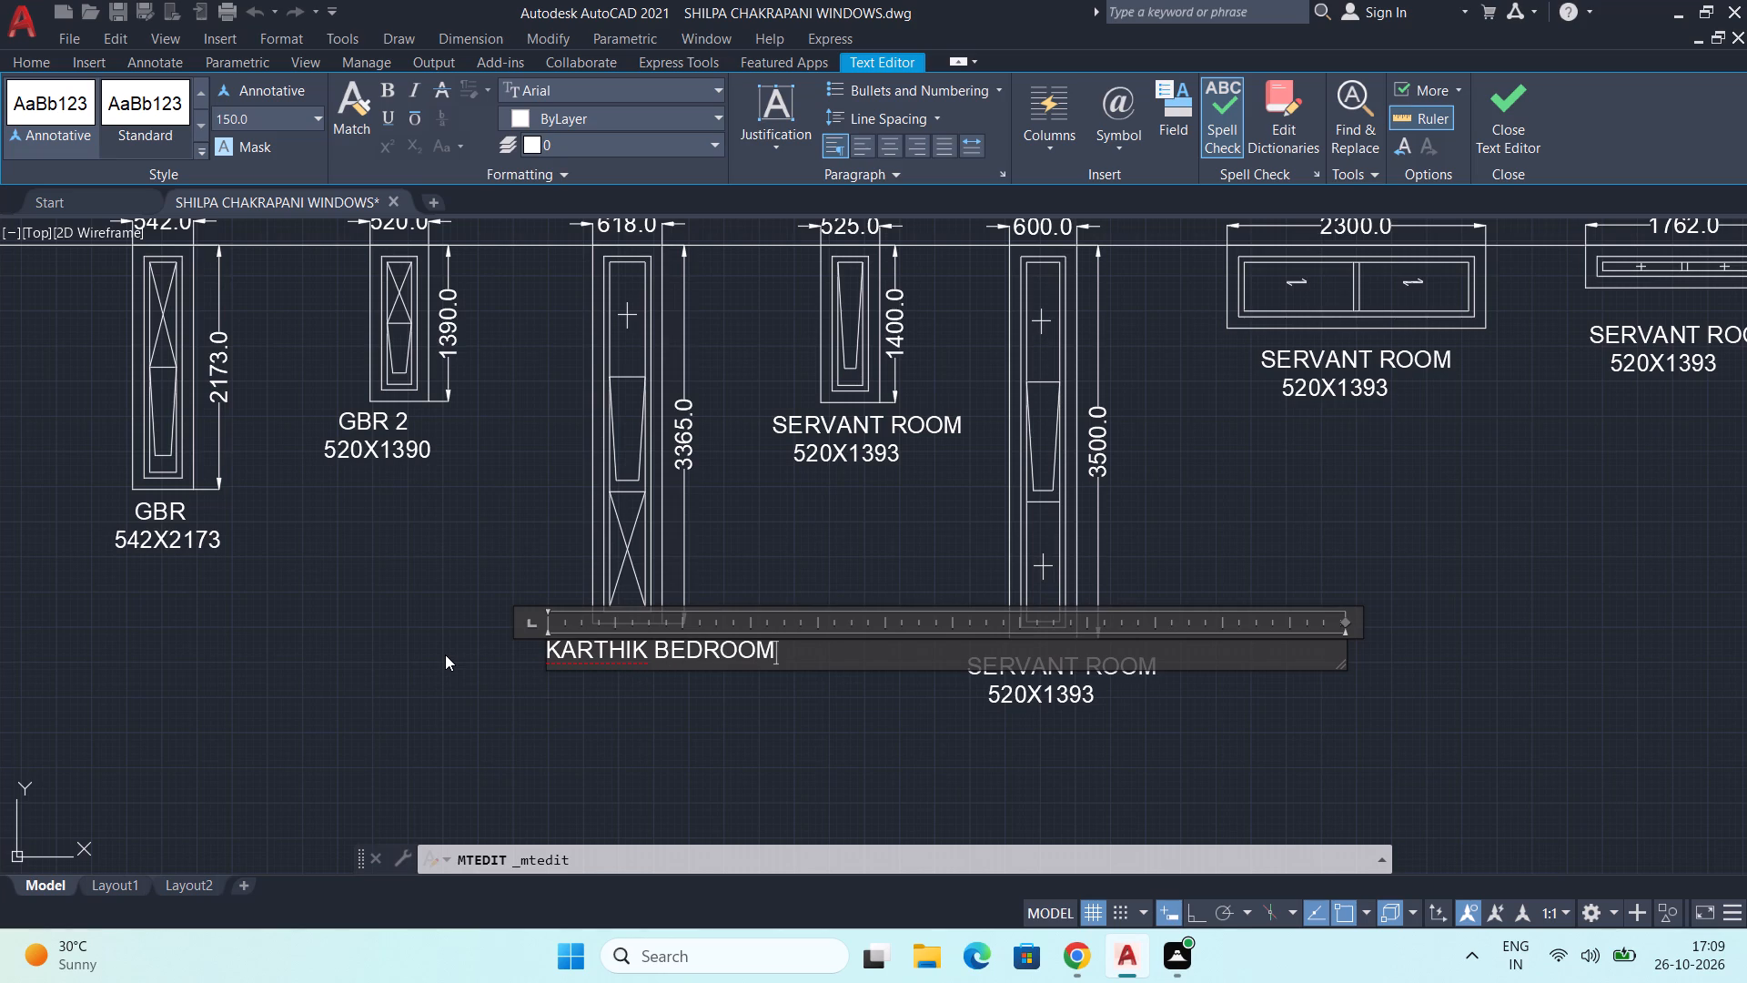
key("Return")
type("618")
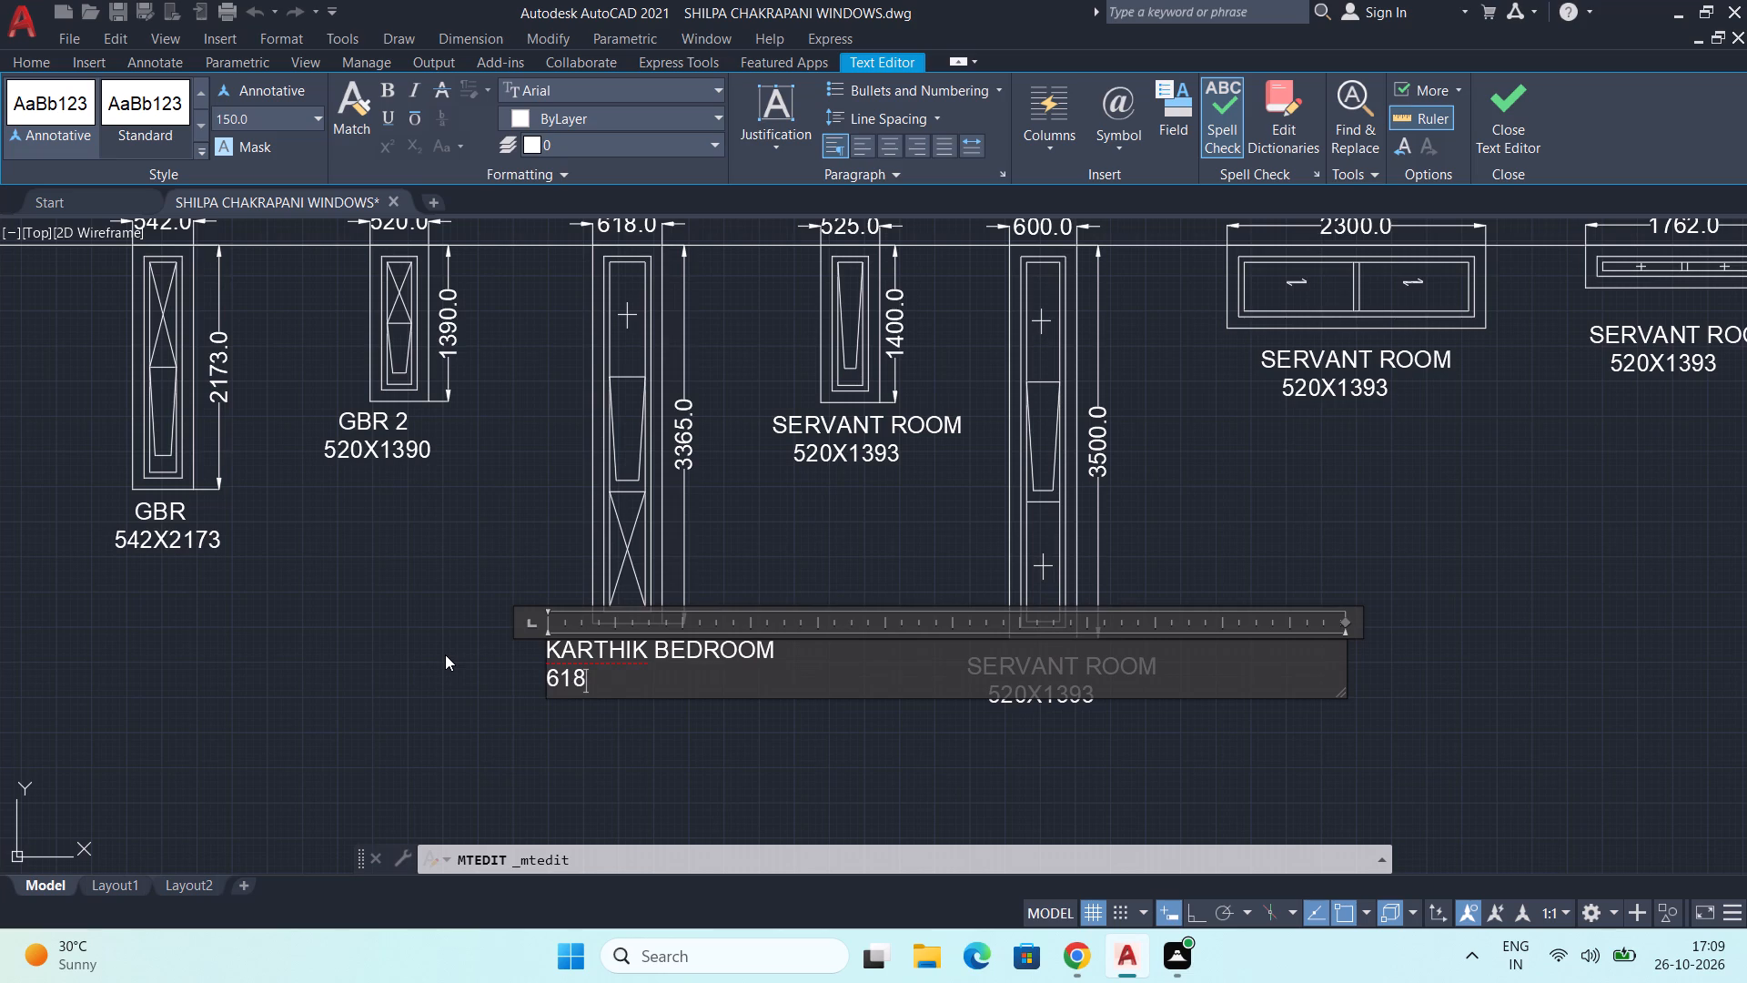
type("X3365")
Indent the 618X3365 size line by four spaces under the room name and finish editing the label.
left_click(546, 677)
key("space")
key("space")
key("space")
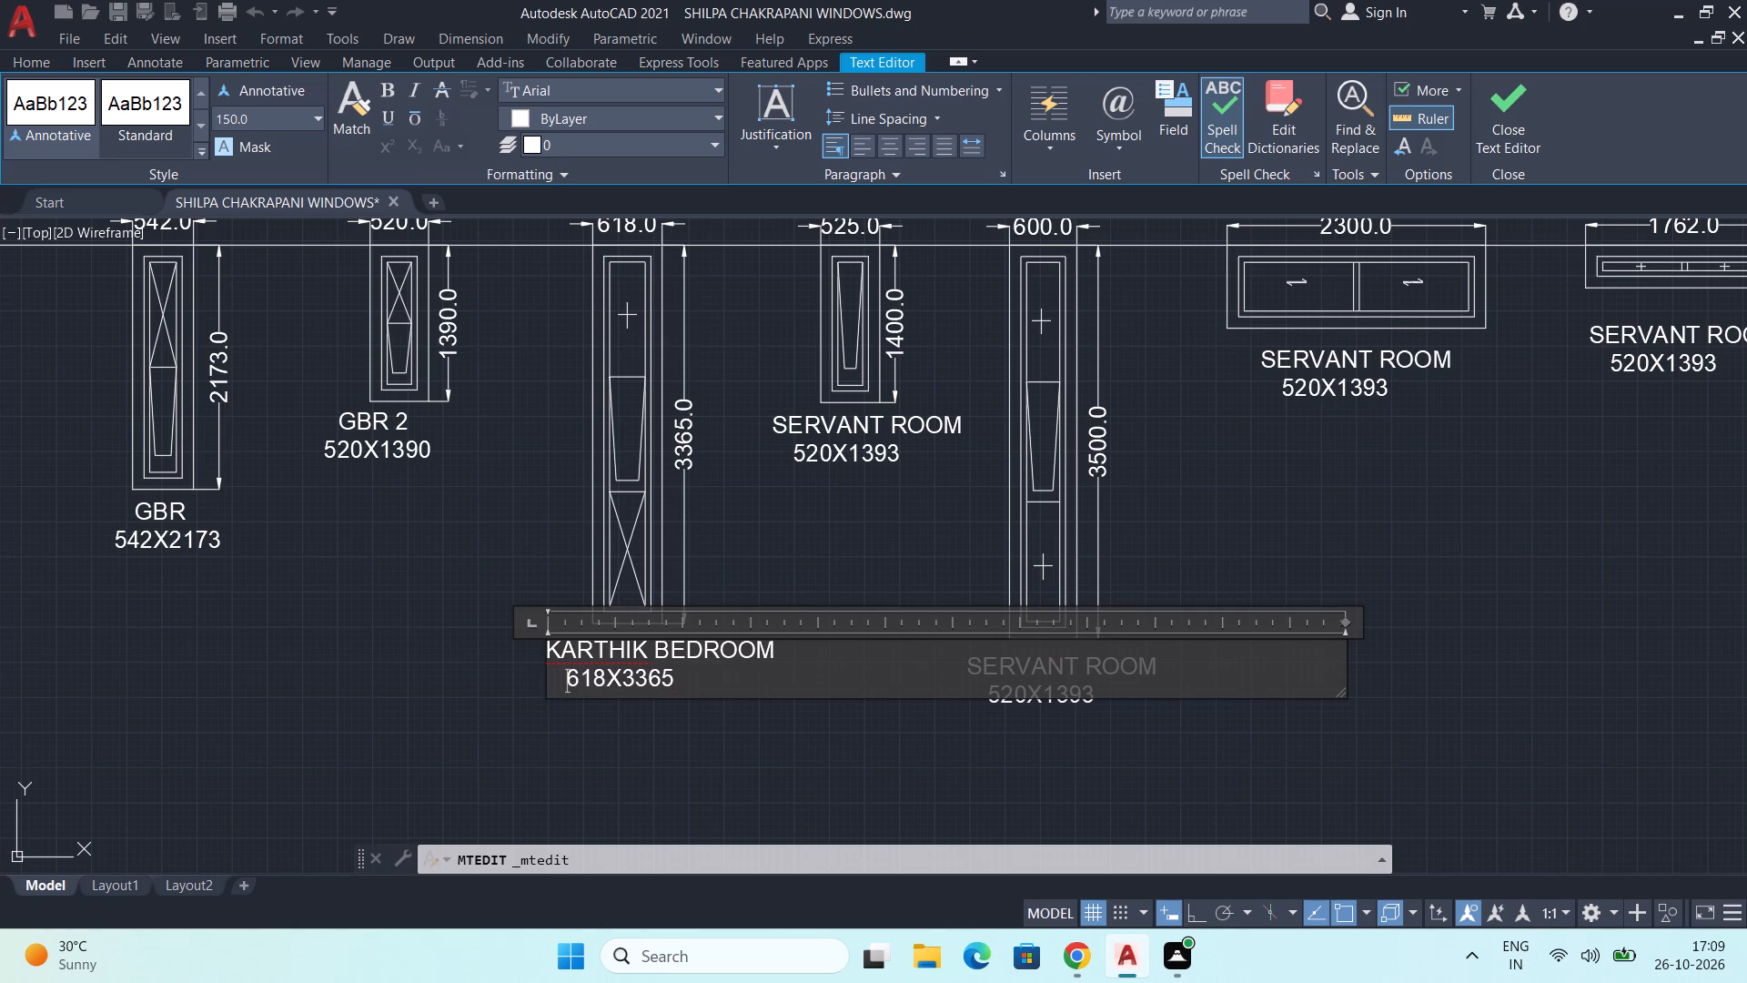
key("space")
left_click(486, 695)
Move the KARTHIK BEDROOM label slightly left and up so it sits centred beneath the 618-wide window.
left_click_drag(663, 653, 629, 639)
left_click(631, 649)
left_click_drag(646, 651, 631, 644)
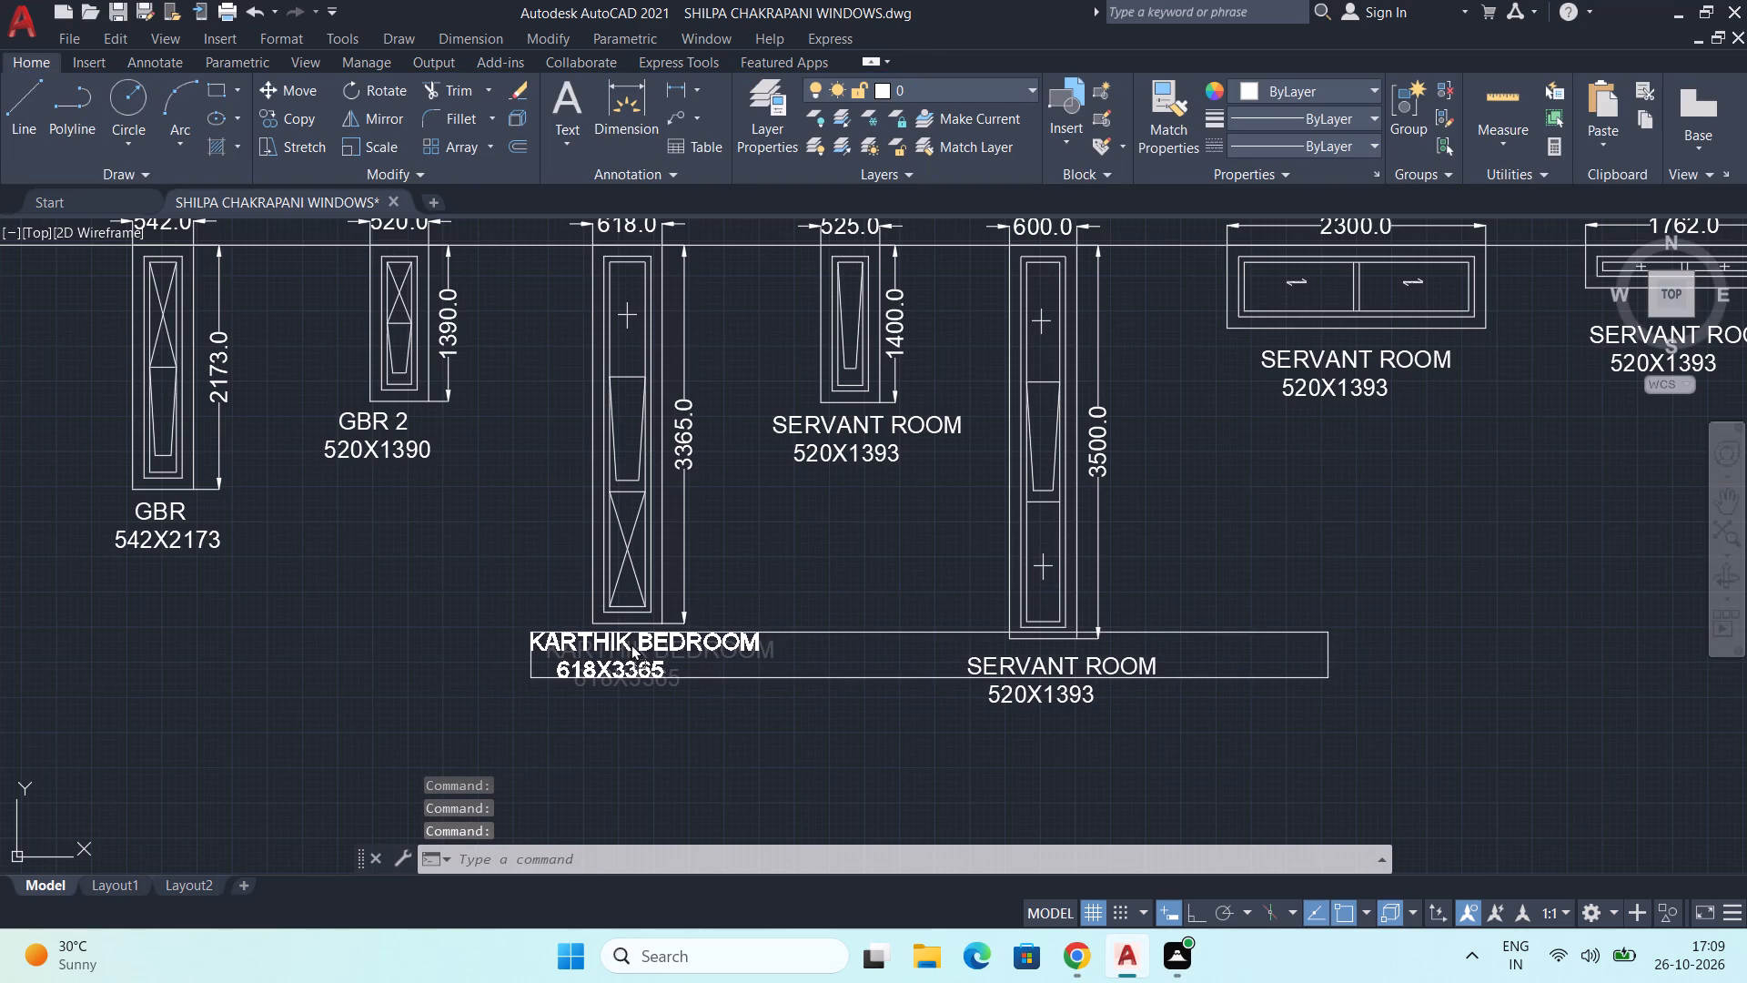
left_click_drag(631, 644, 631, 645)
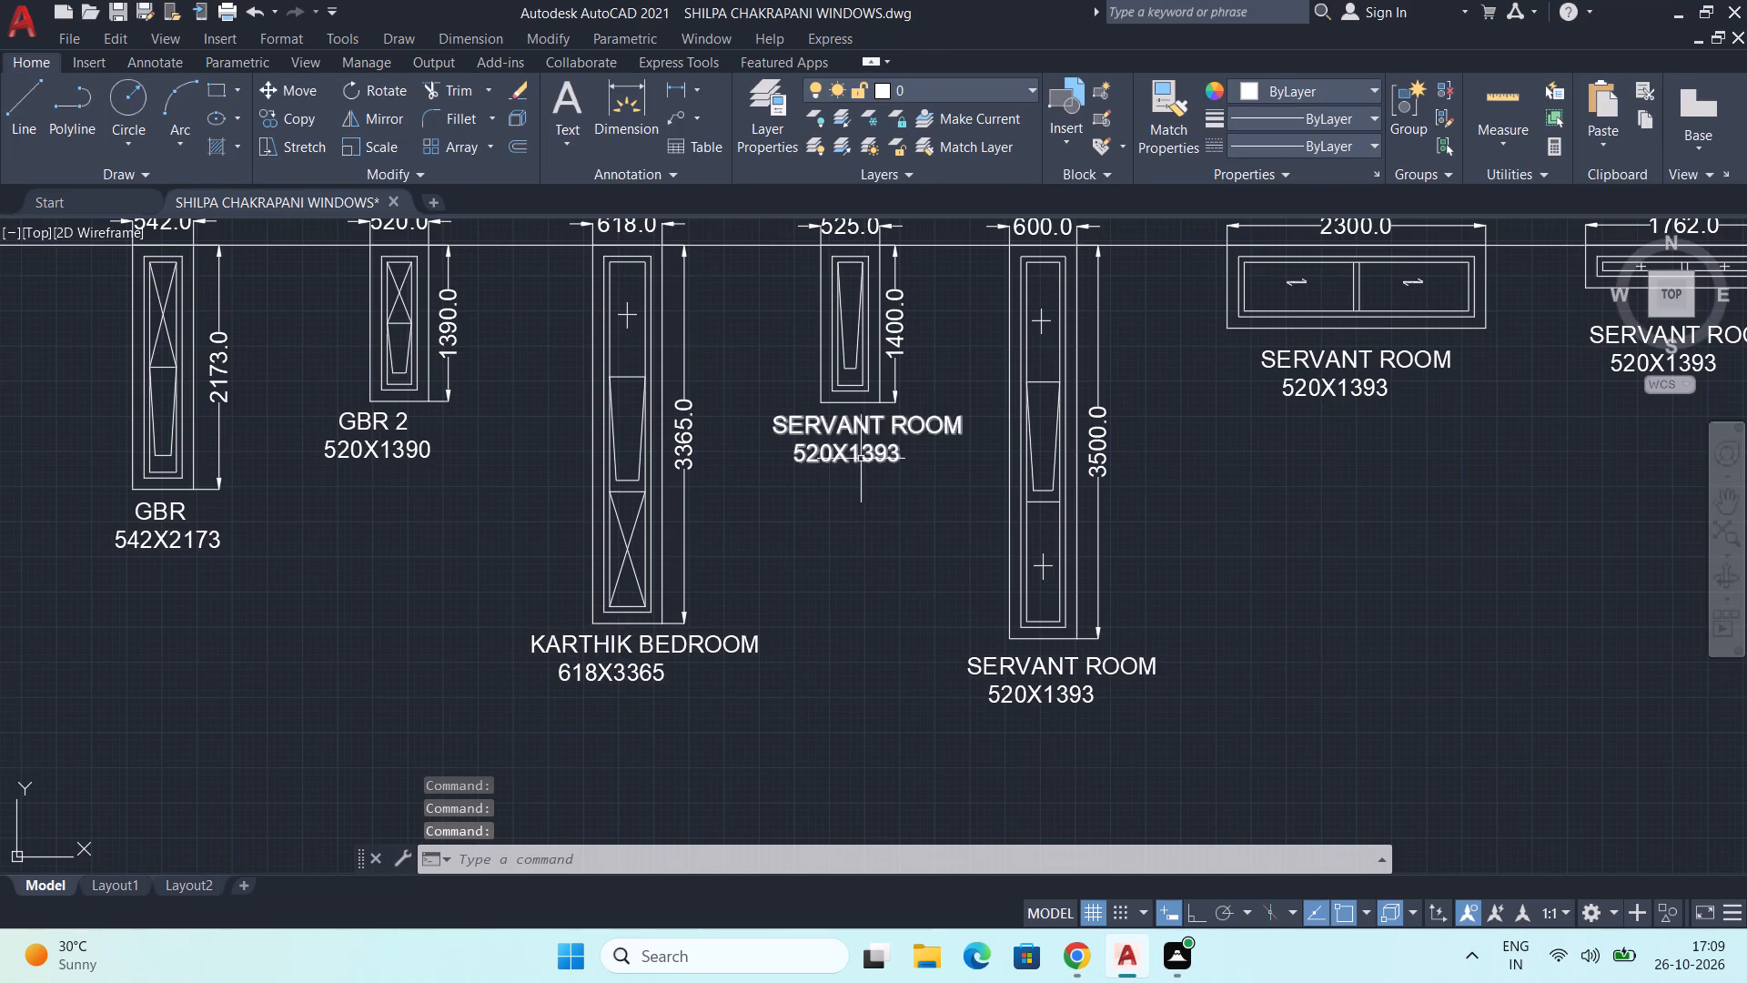
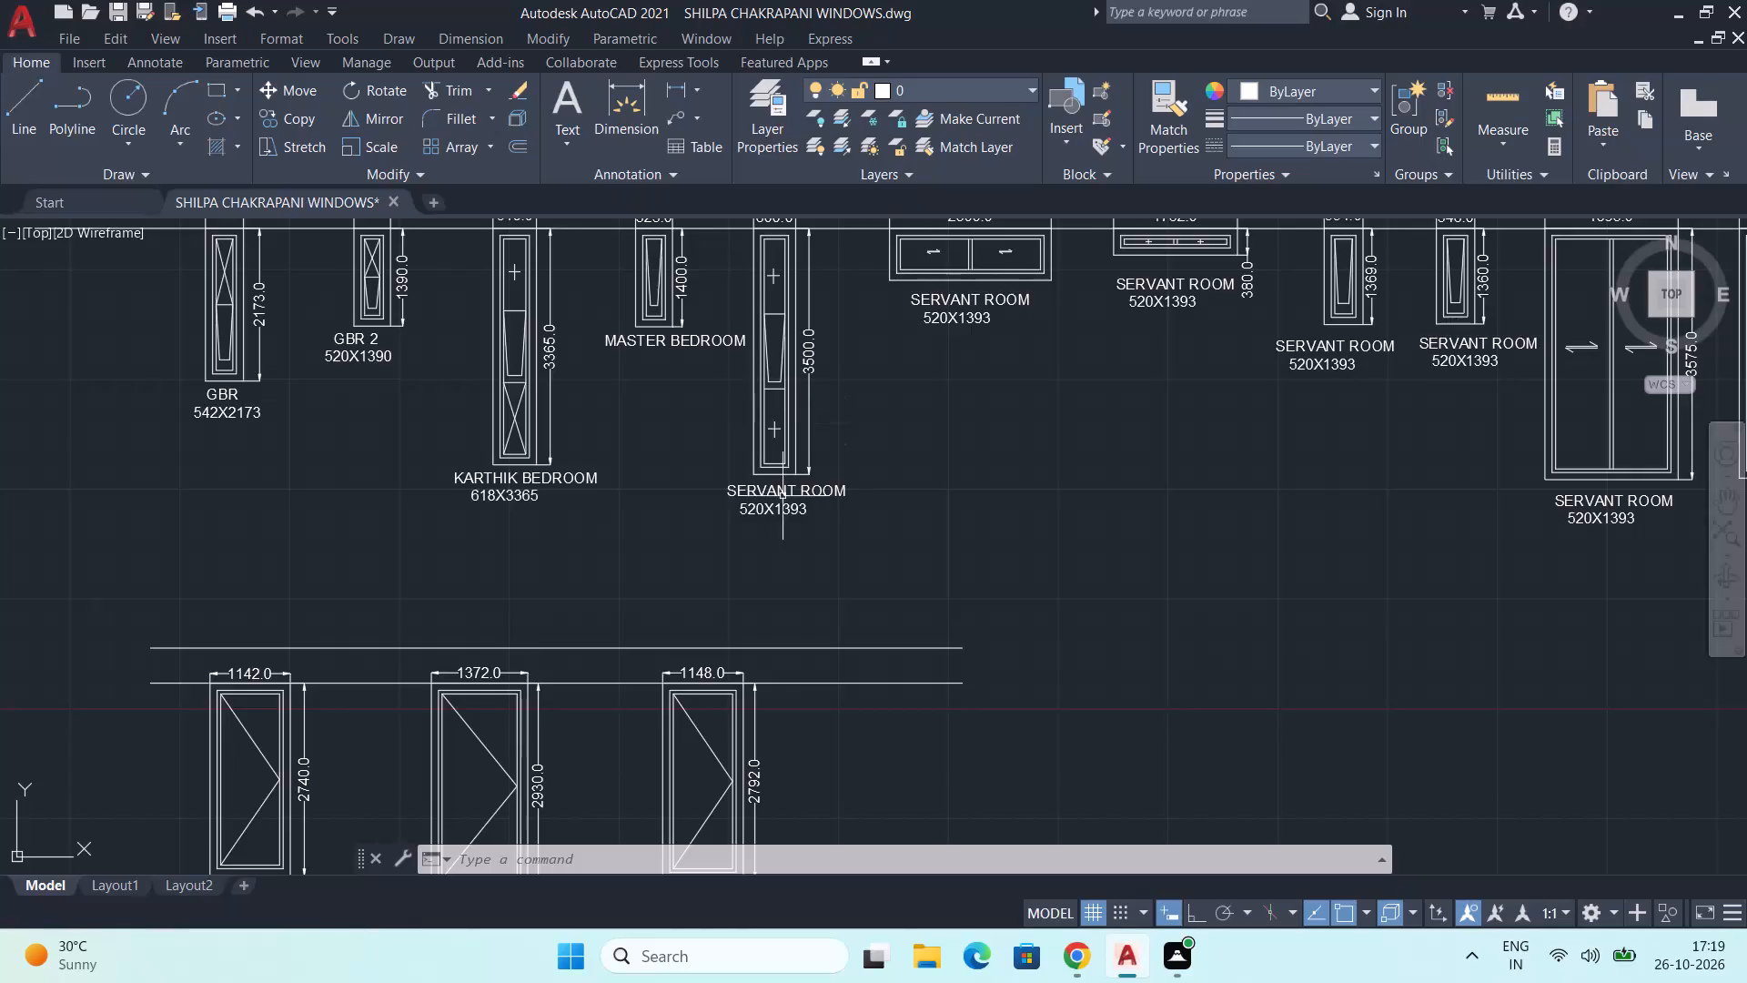
Add the size line 525X1400 under MASTER BEDROOM in the label beneath the 525-wide HOUSE window.
scroll(809, 514, "down", 1)
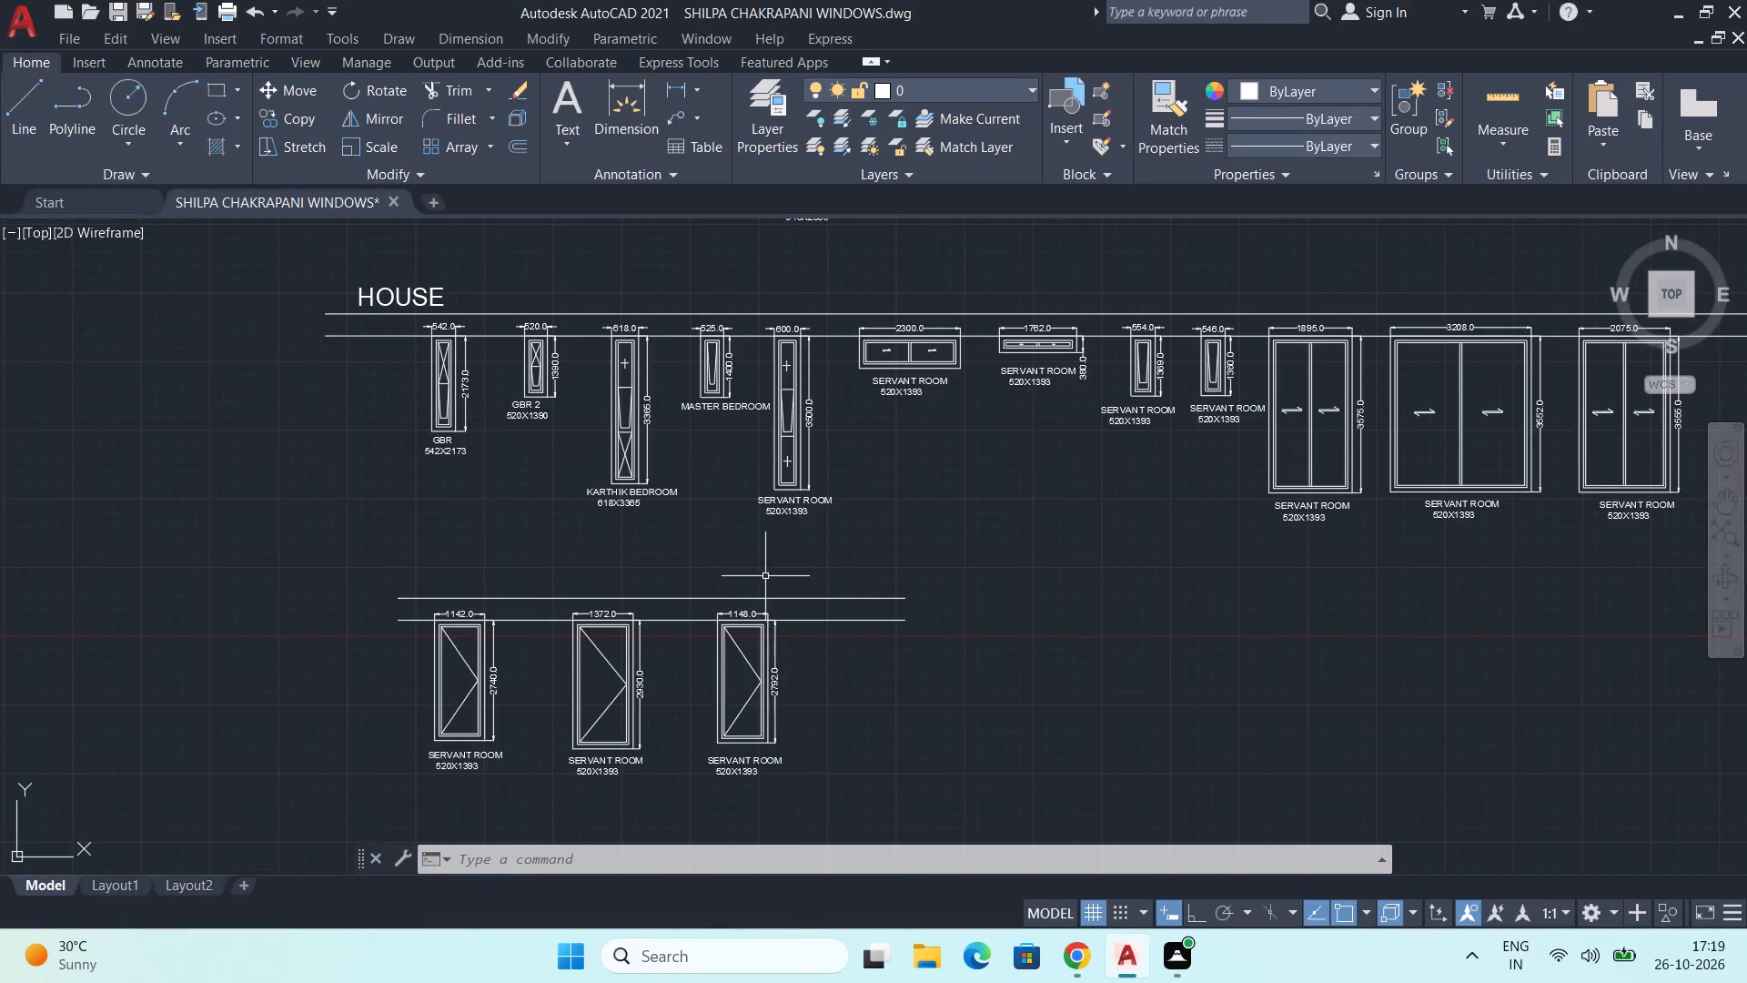
middle_click_drag(702, 551, 568, 513)
scroll(610, 499, "up", 2)
middle_click_drag(521, 301, 620, 514)
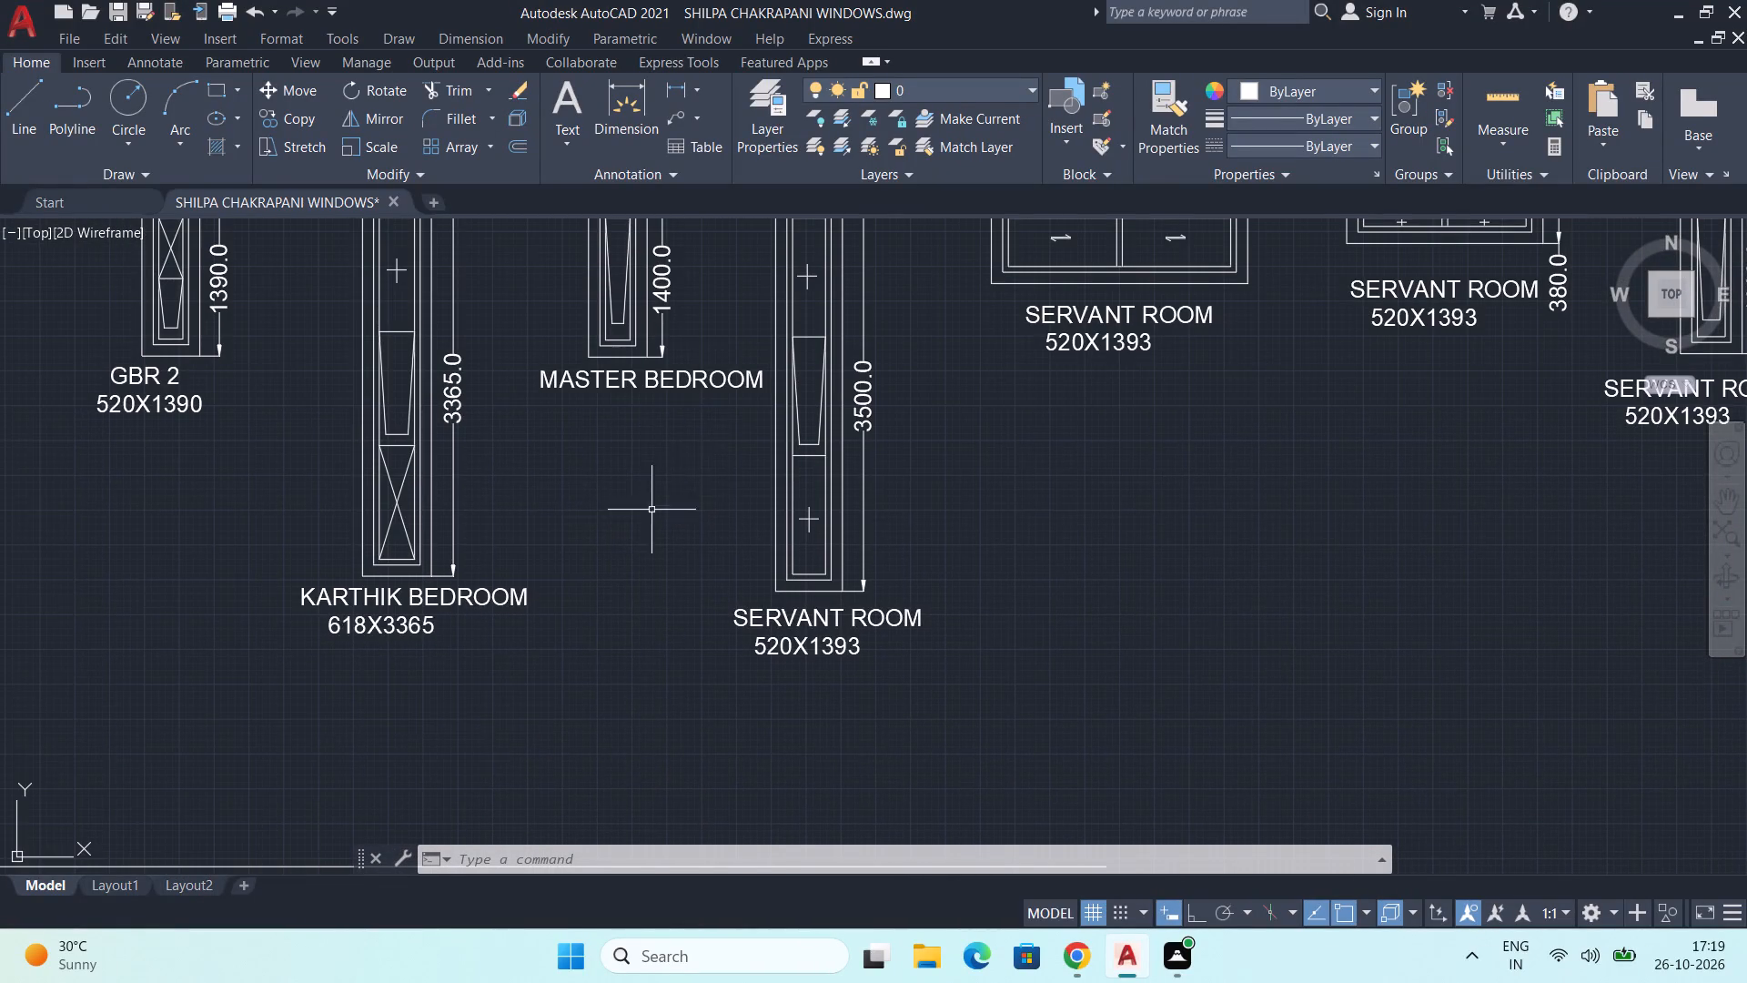
double_click(676, 377)
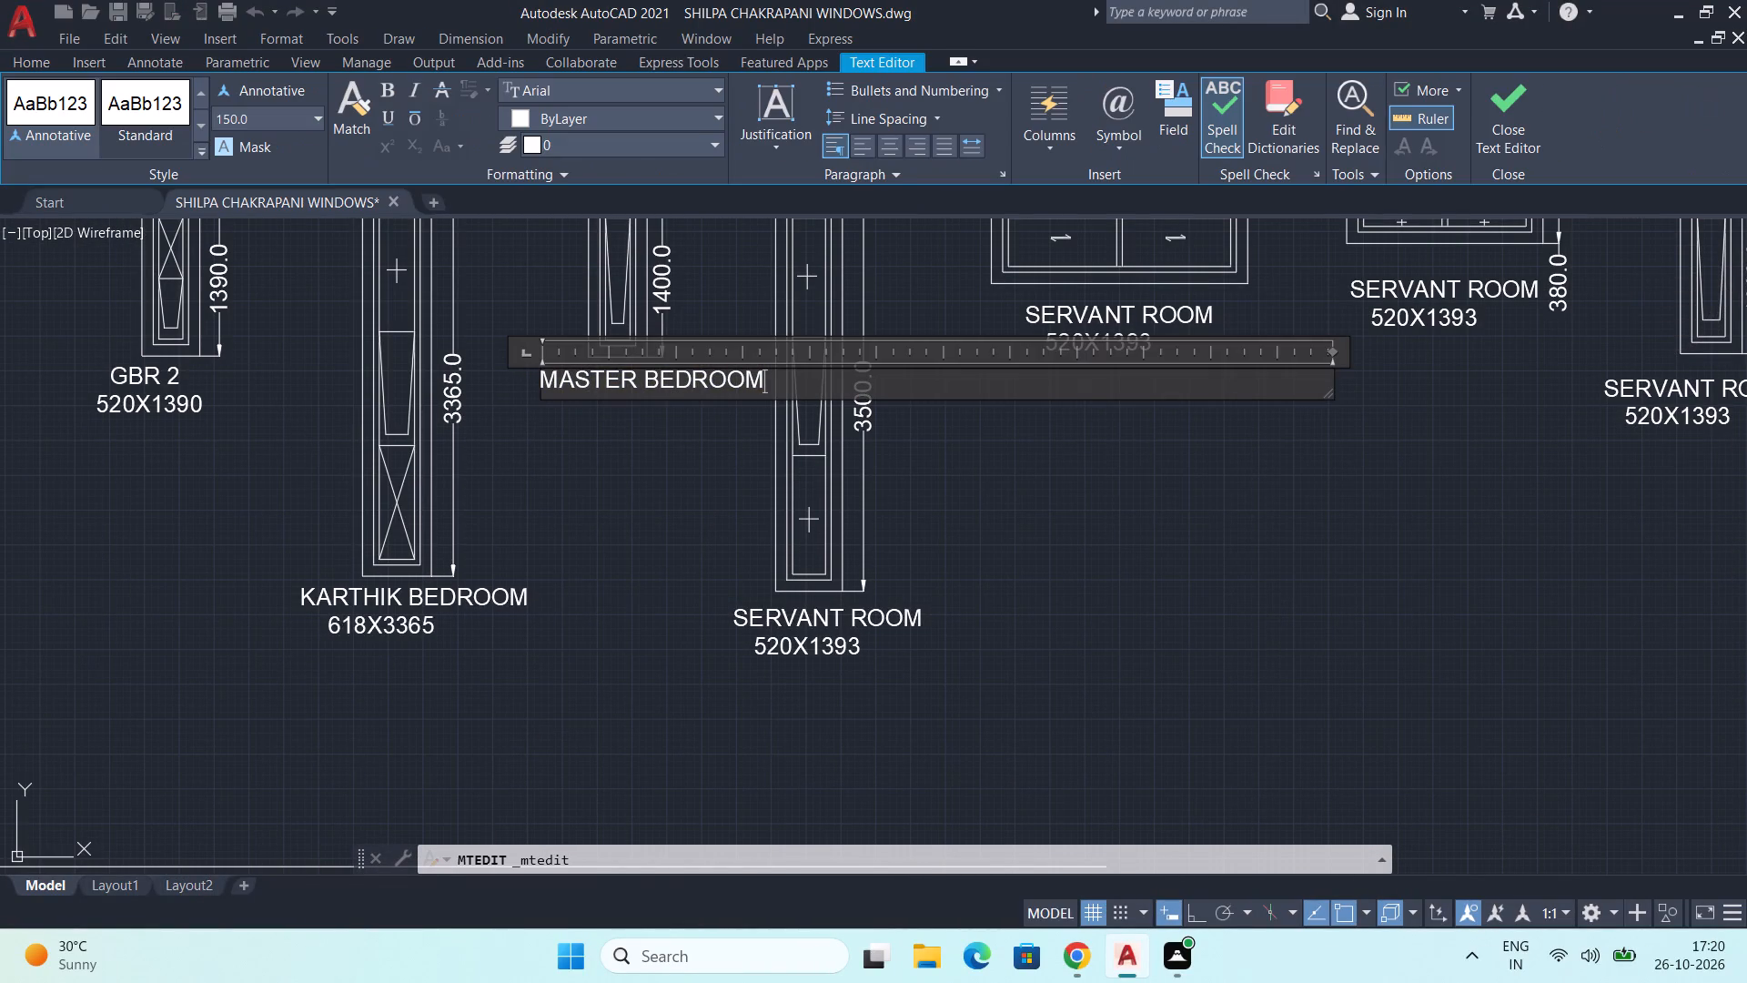
left_click(765, 385)
key("Return")
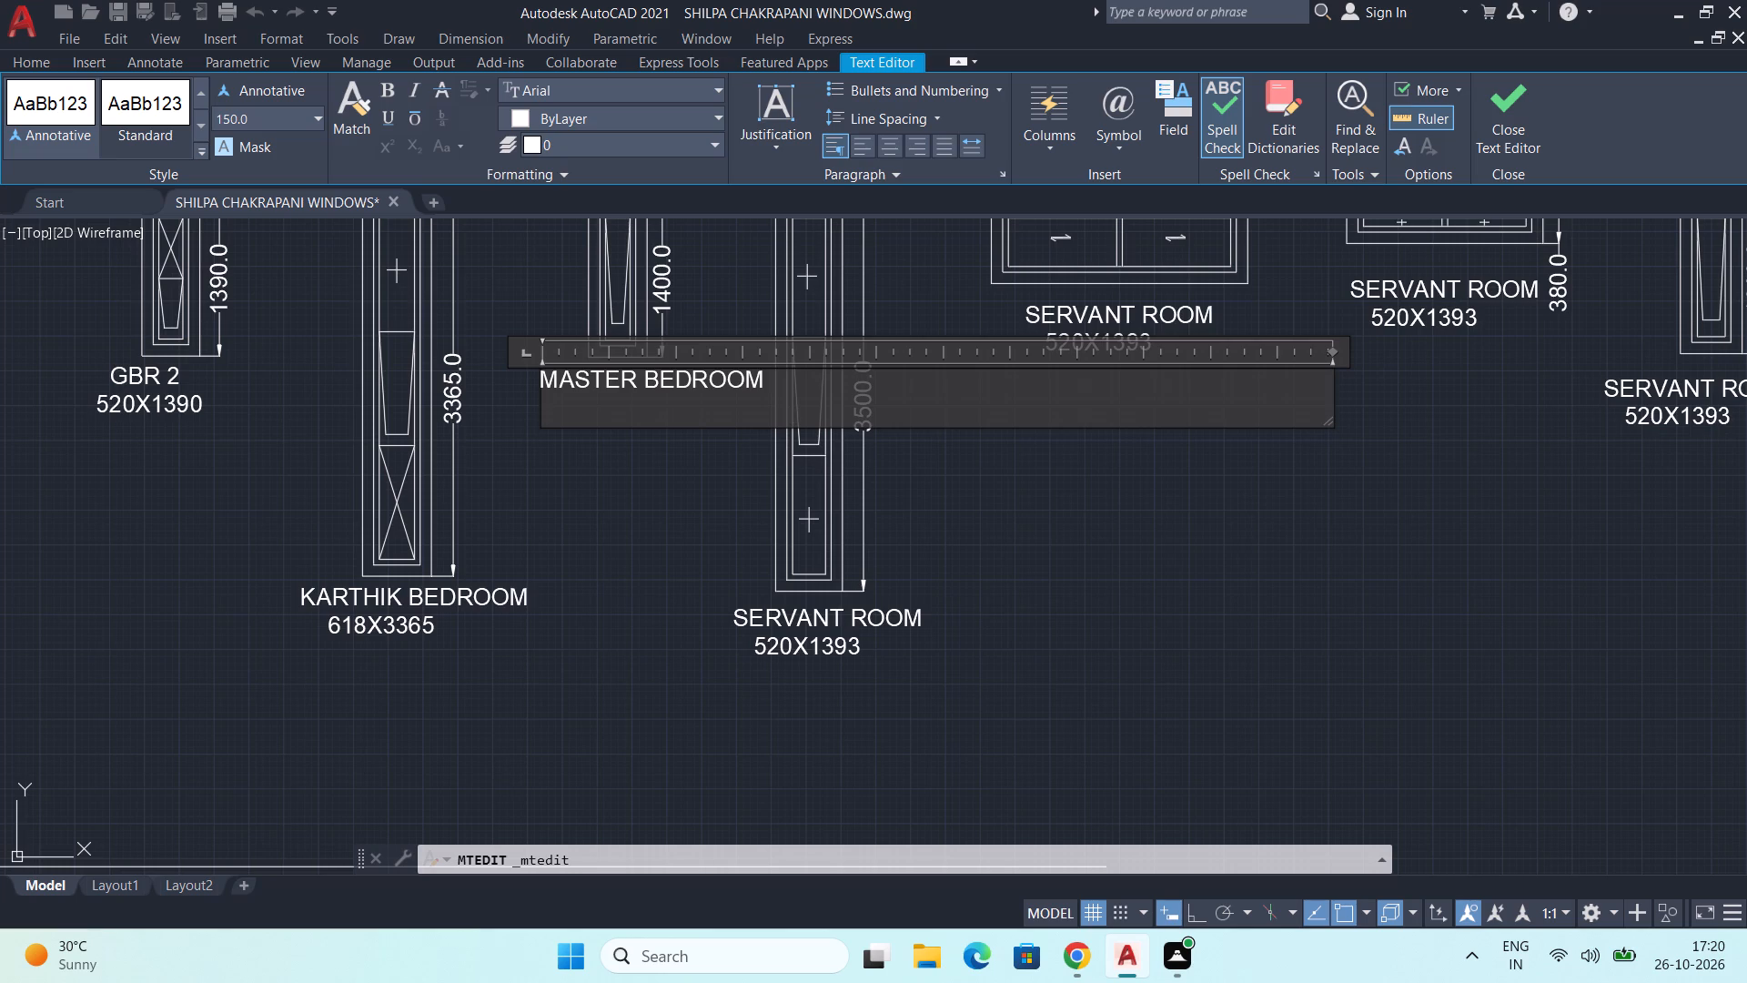
middle_click_drag(591, 458, 571, 619)
type("525")
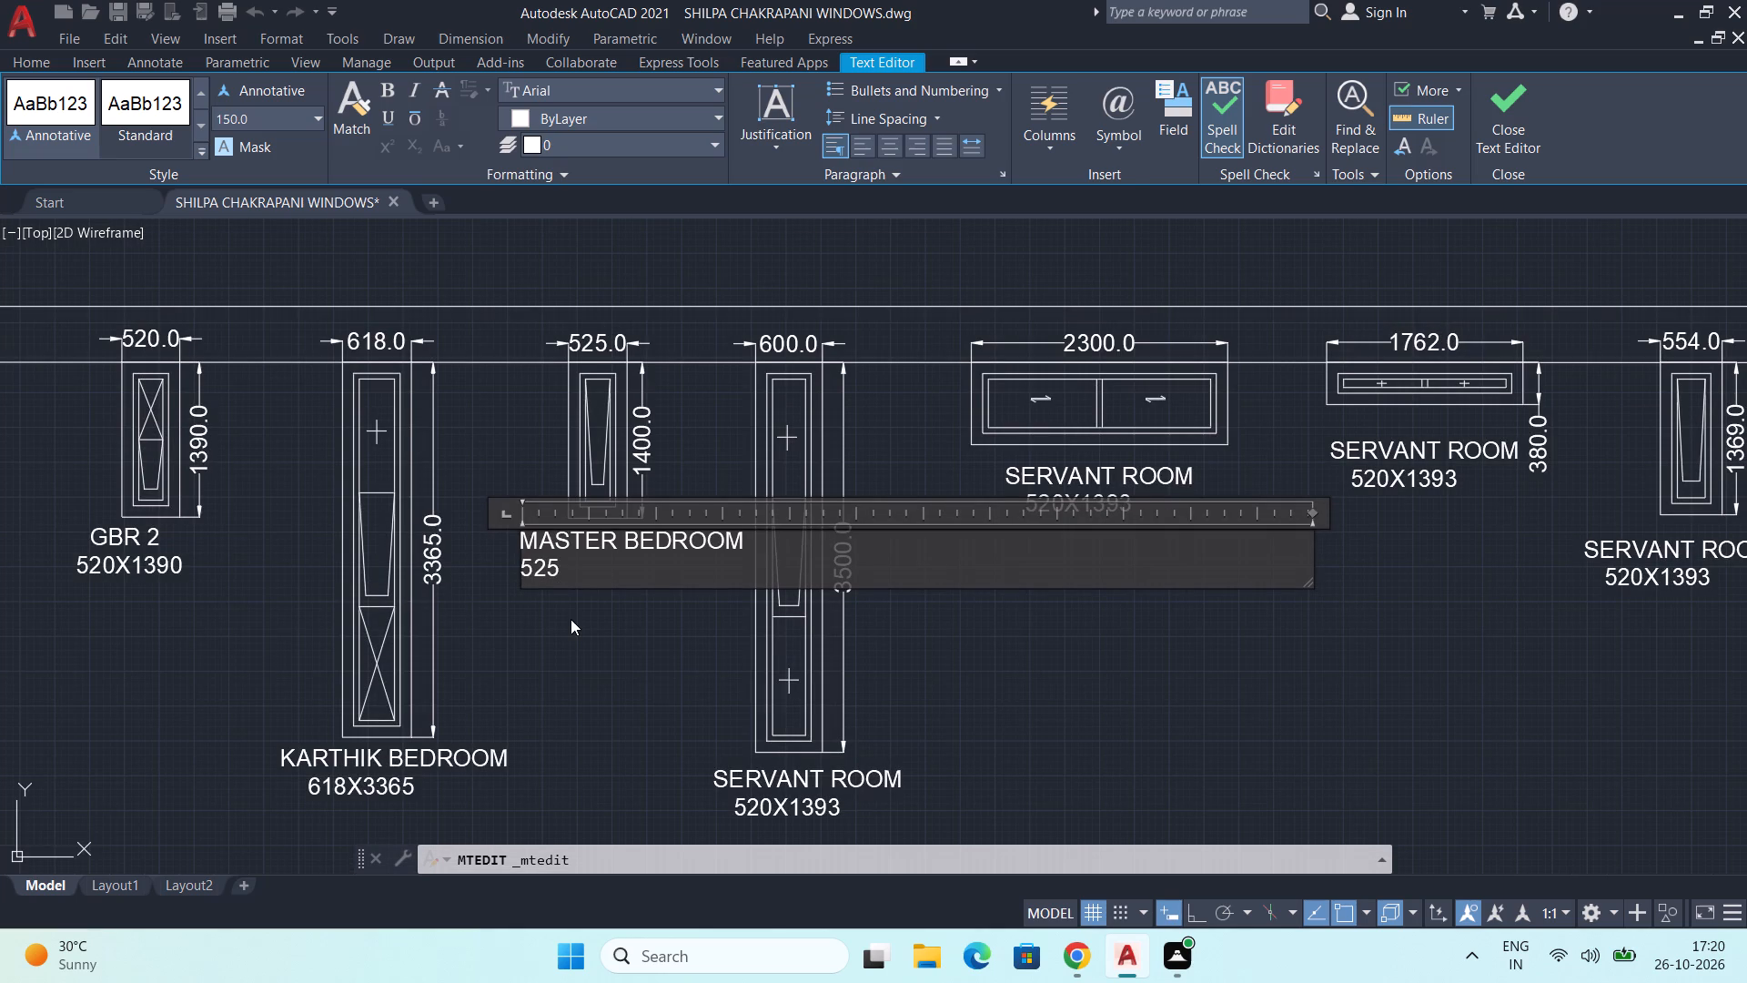
key("x")
type("1400")
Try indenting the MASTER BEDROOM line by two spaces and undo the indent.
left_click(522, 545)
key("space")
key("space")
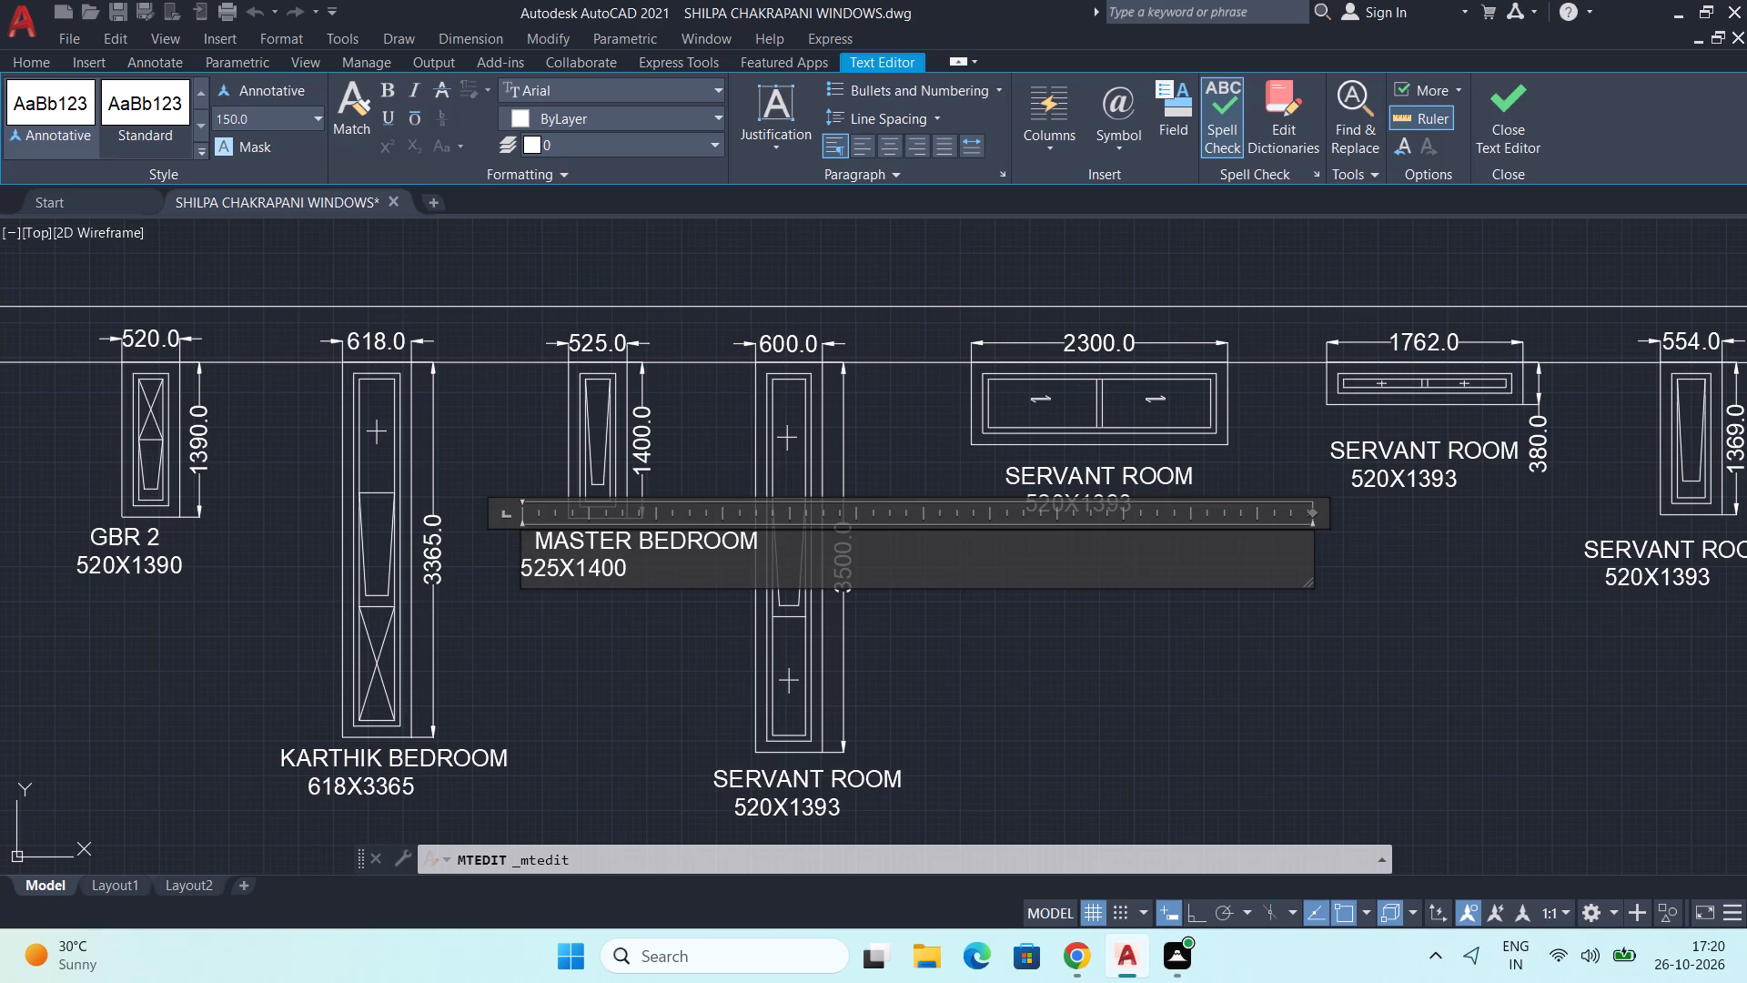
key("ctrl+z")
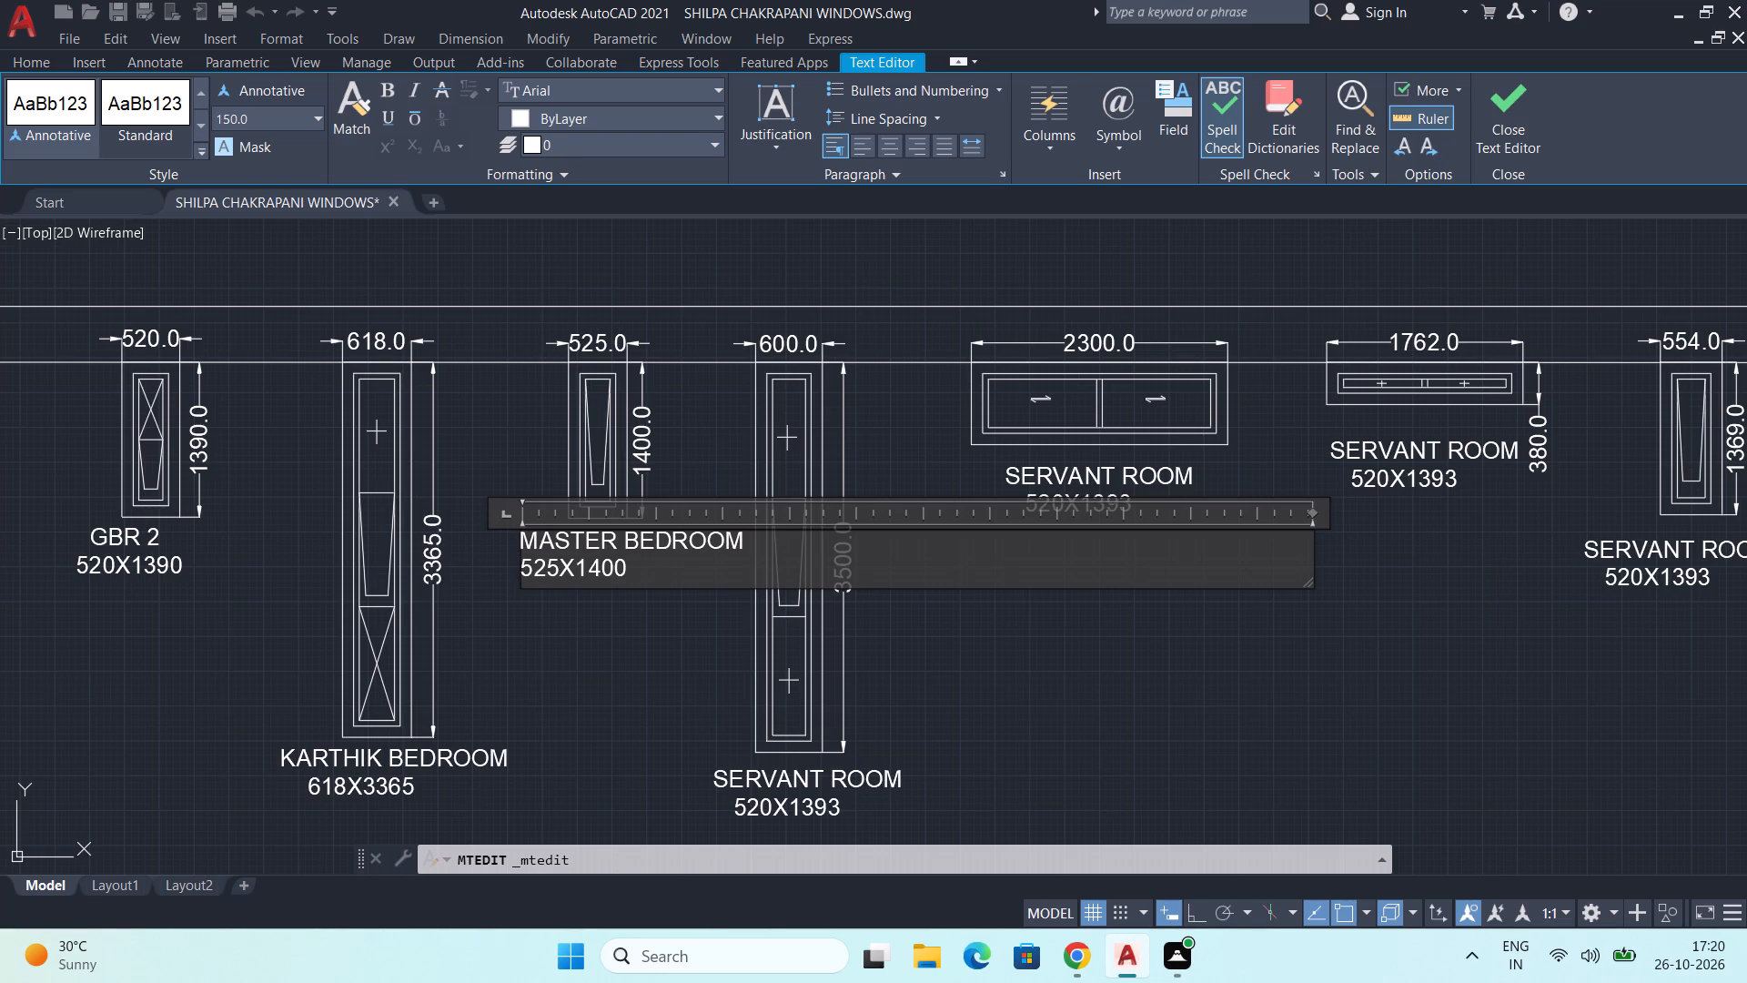
Indent the 525X1400 size line by three spaces under the room name and finish editing the label.
left_click(523, 571)
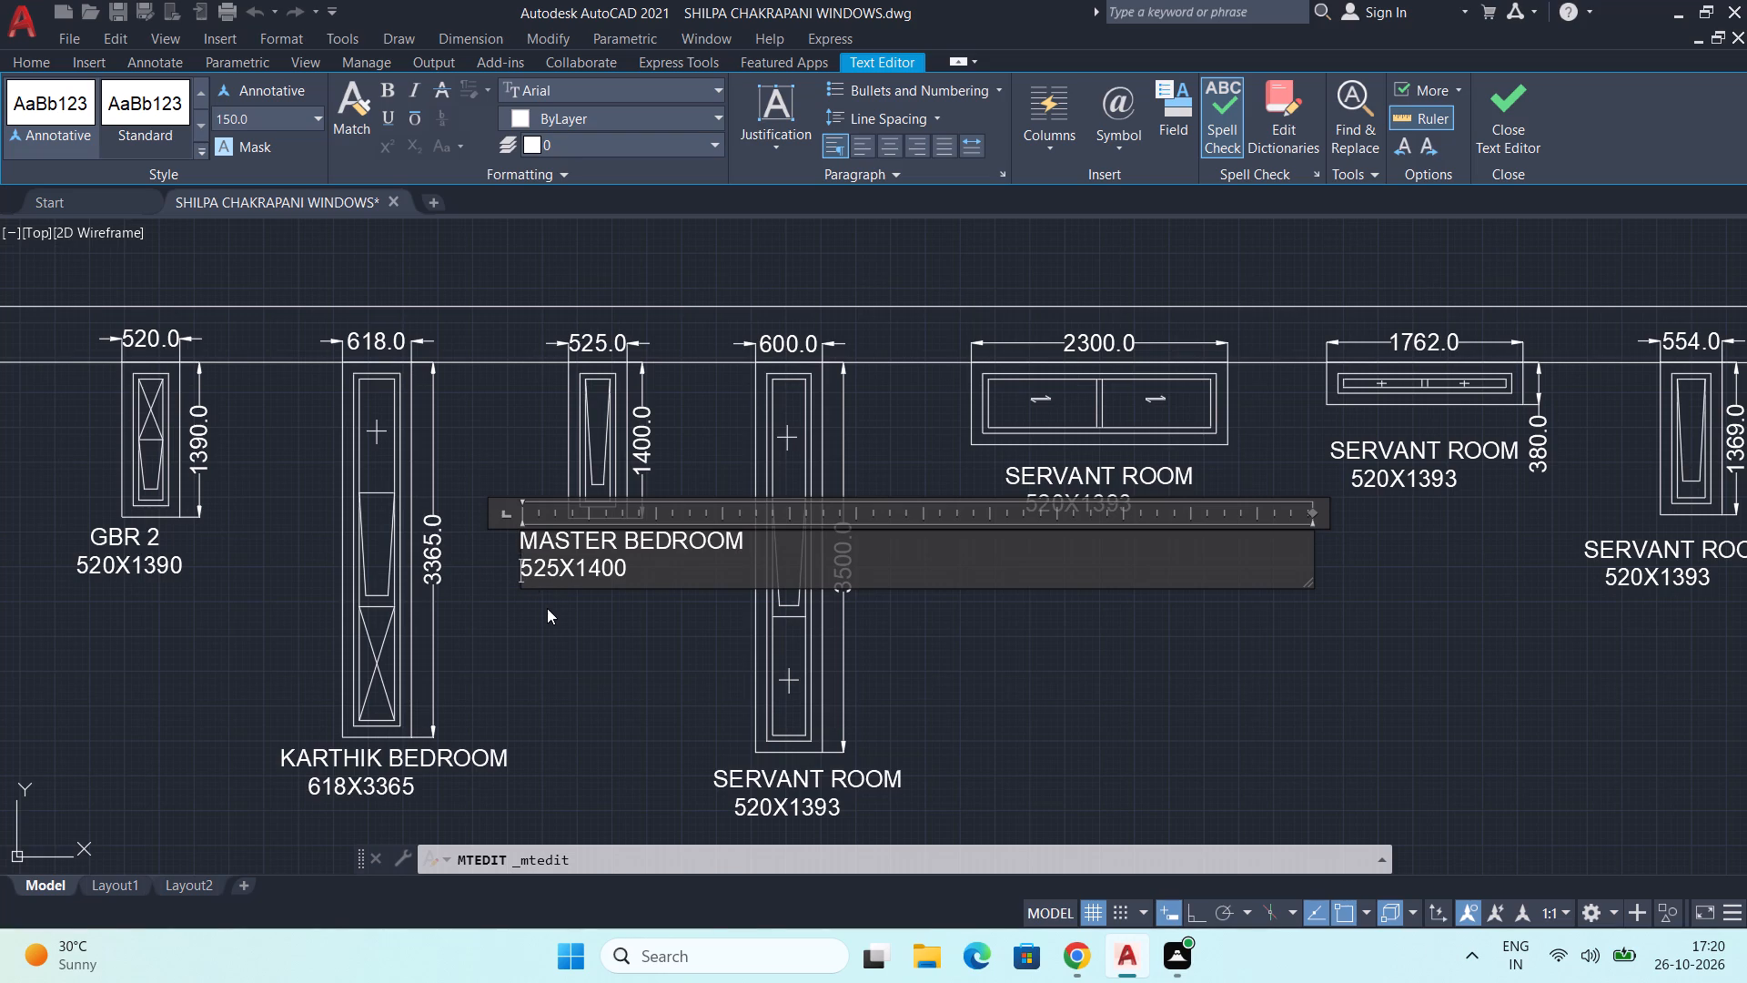
key("space")
key("space")
key("space")
left_click(533, 610)
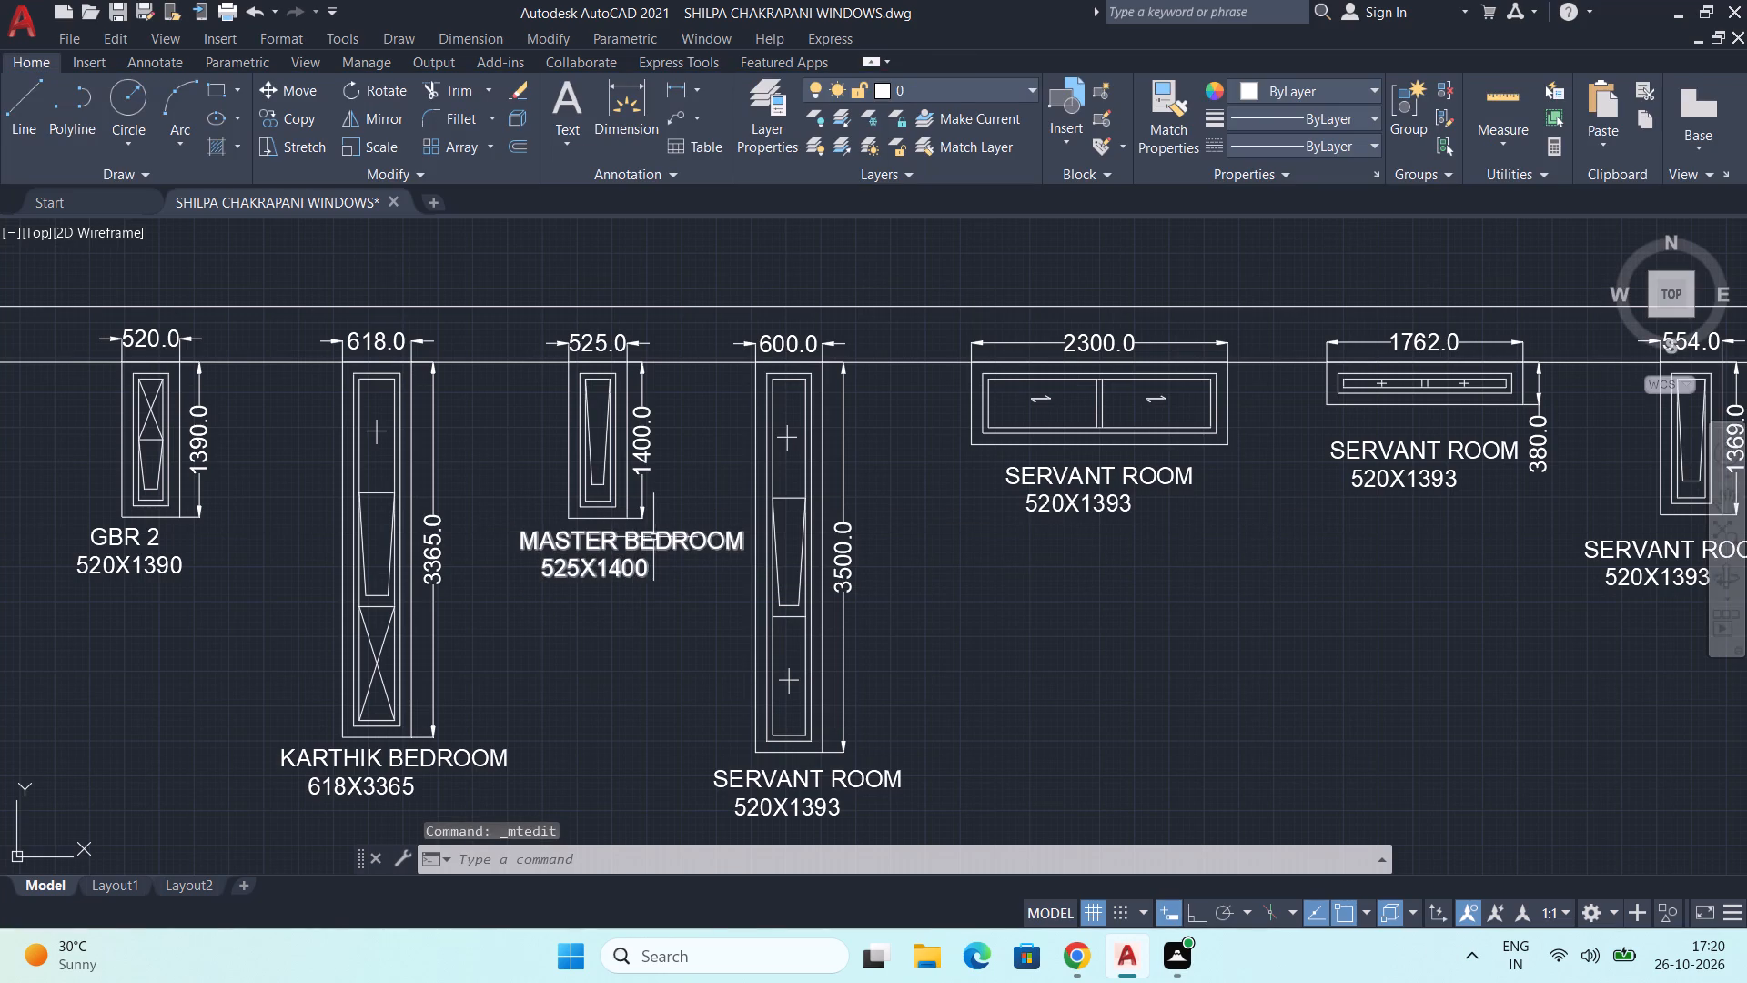
Move the MASTER BEDROOM label slightly left and up so it sits roughly centred beneath the 525-wide window.
left_click_drag(653, 537, 621, 534)
left_click(621, 556)
left_click_drag(621, 557, 600, 552)
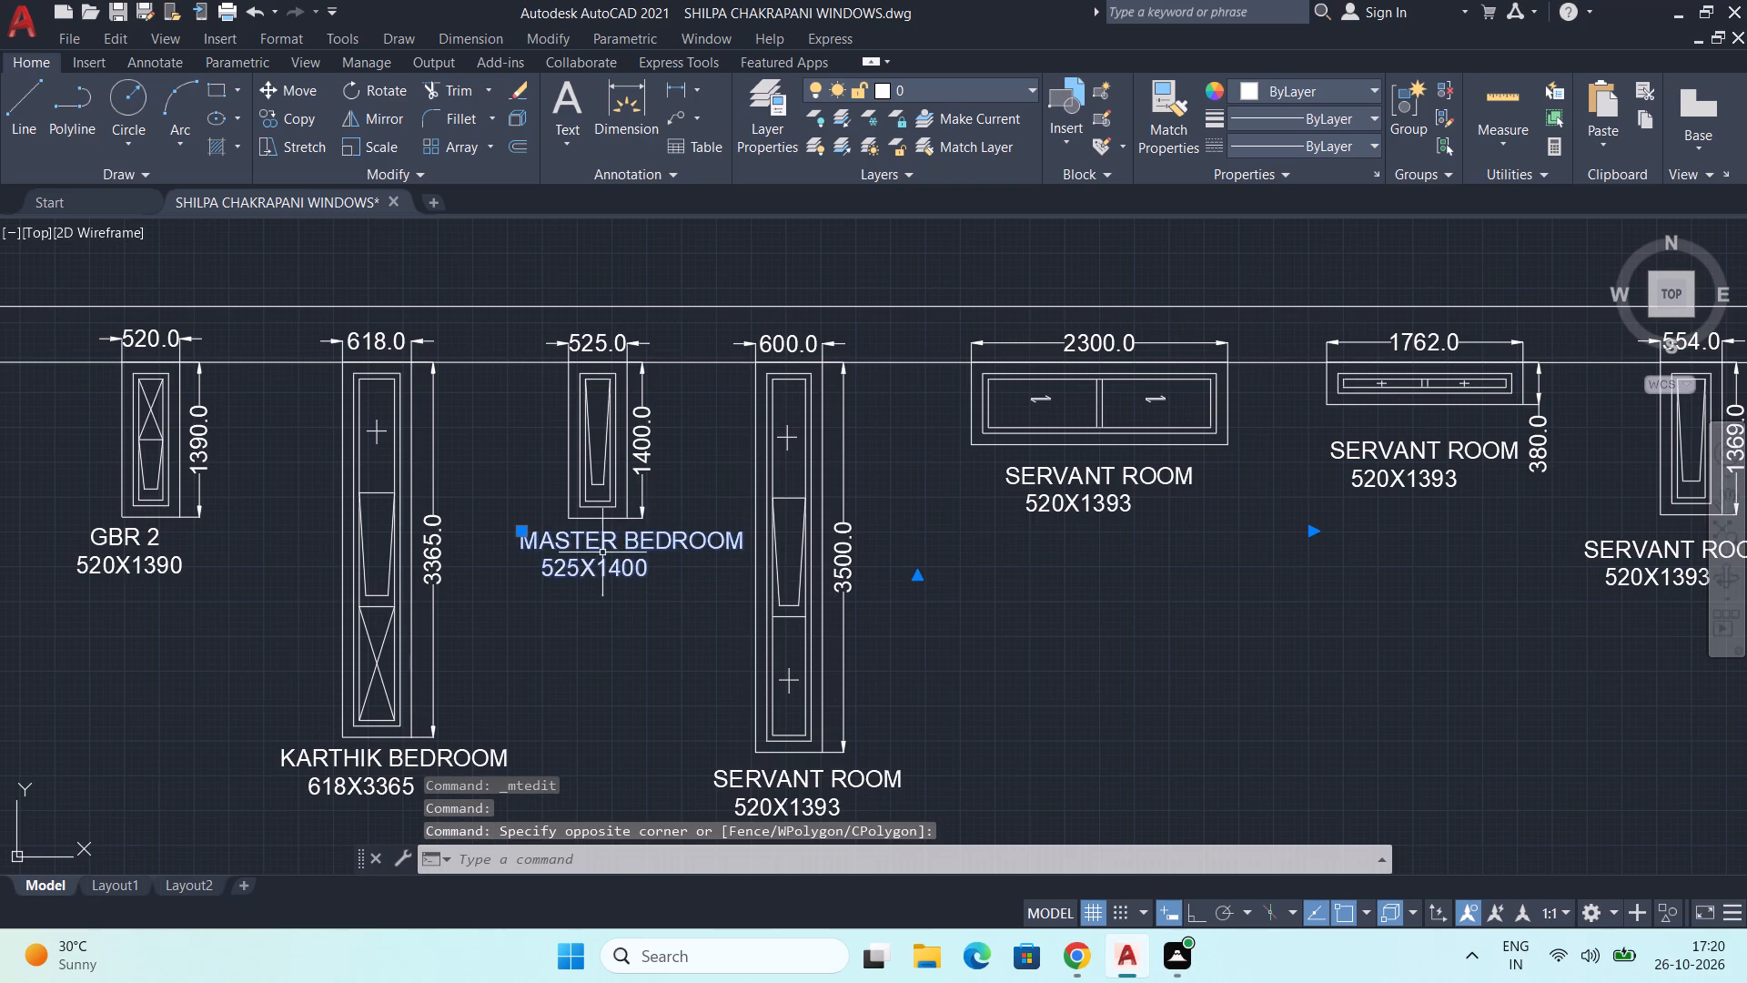
left_click_drag(600, 552, 592, 550)
left_click_drag(624, 556, 592, 551)
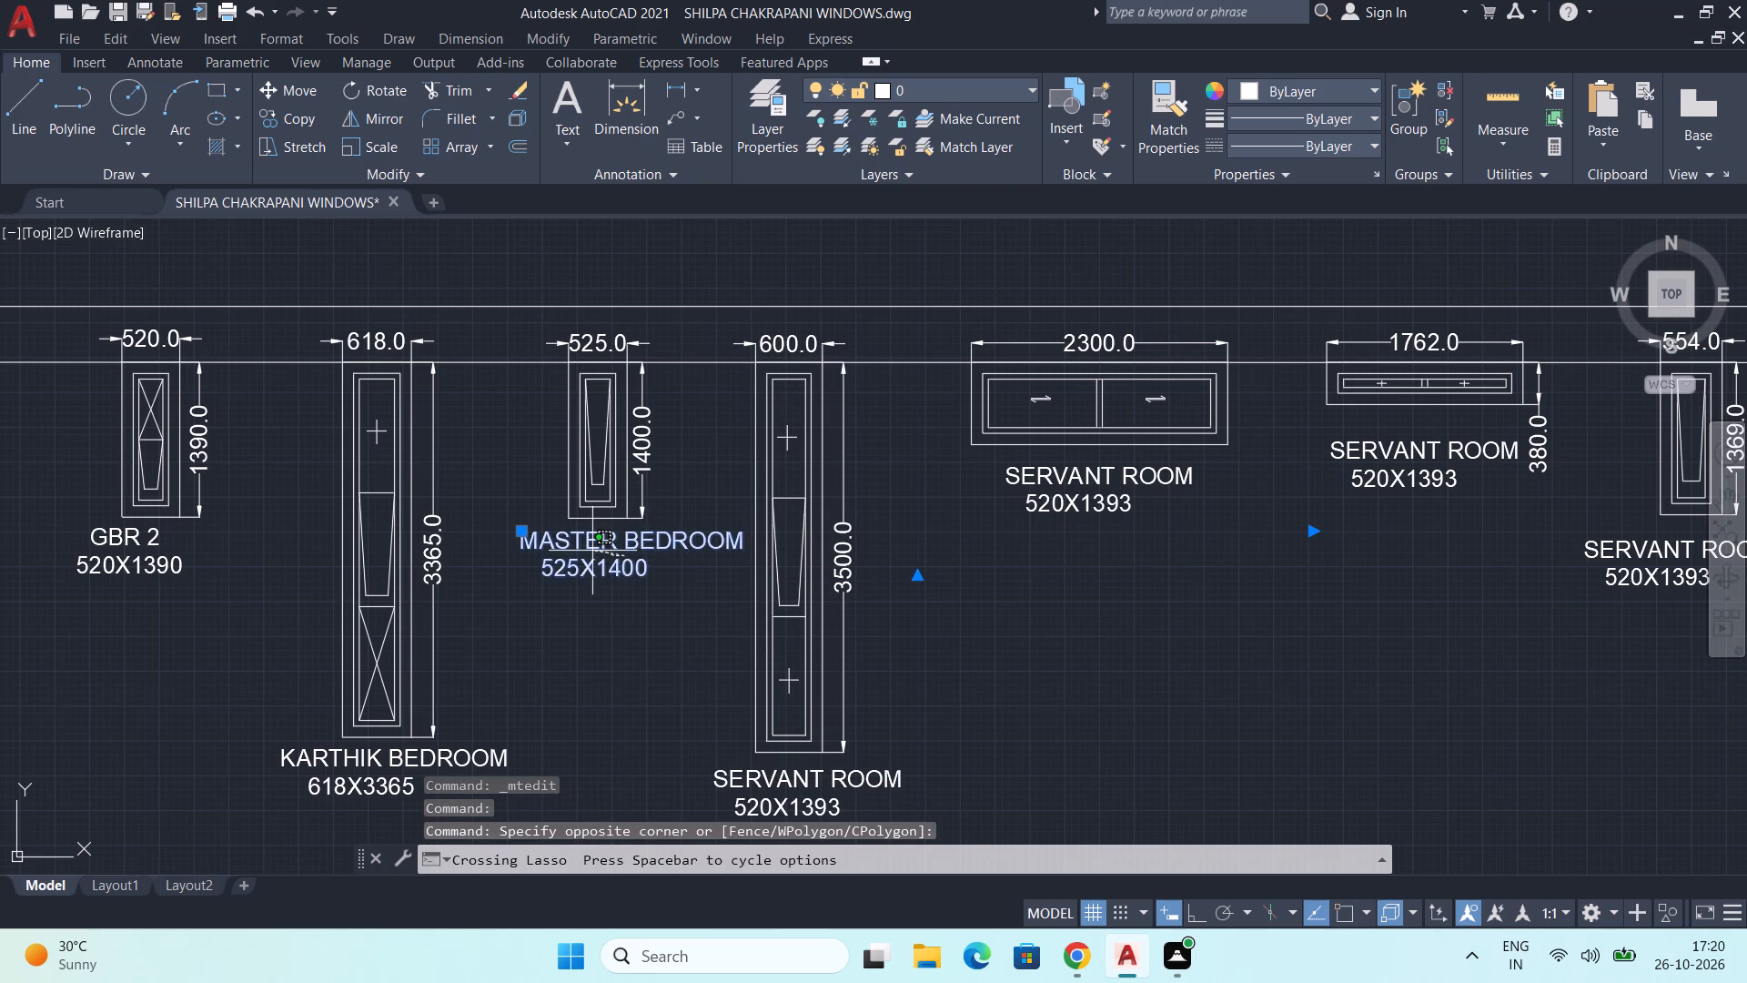
left_click_drag(592, 551, 591, 551)
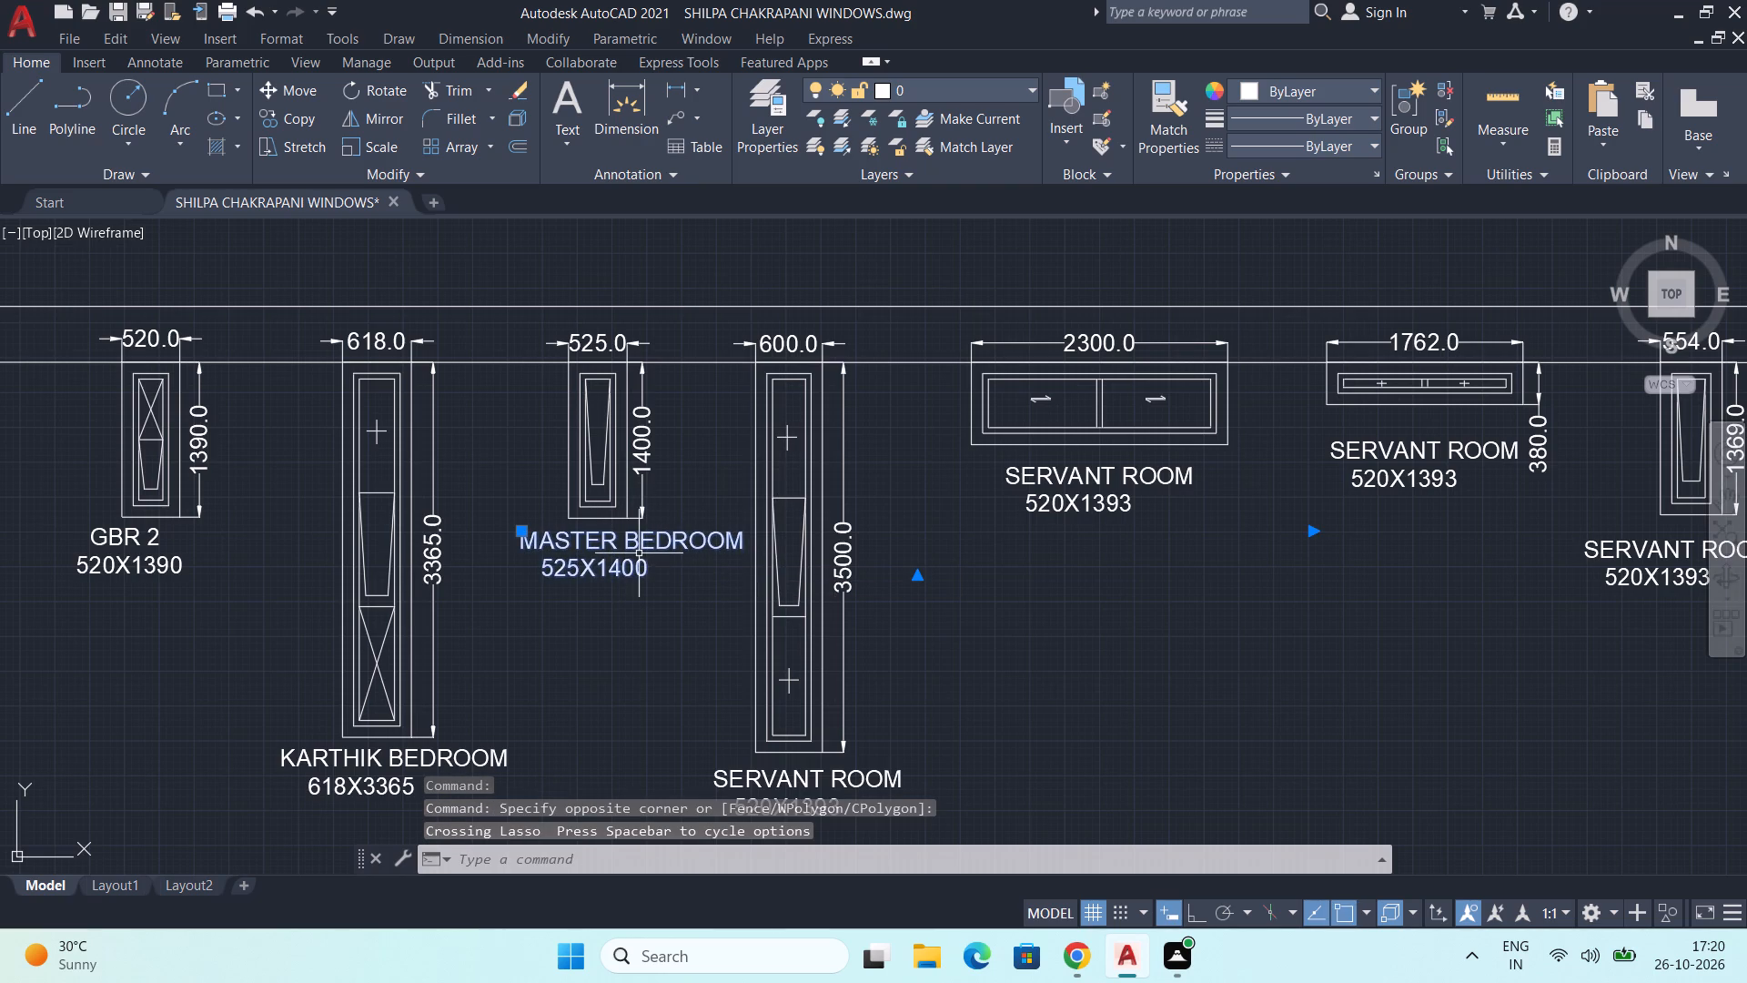
left_click_drag(639, 552, 591, 539)
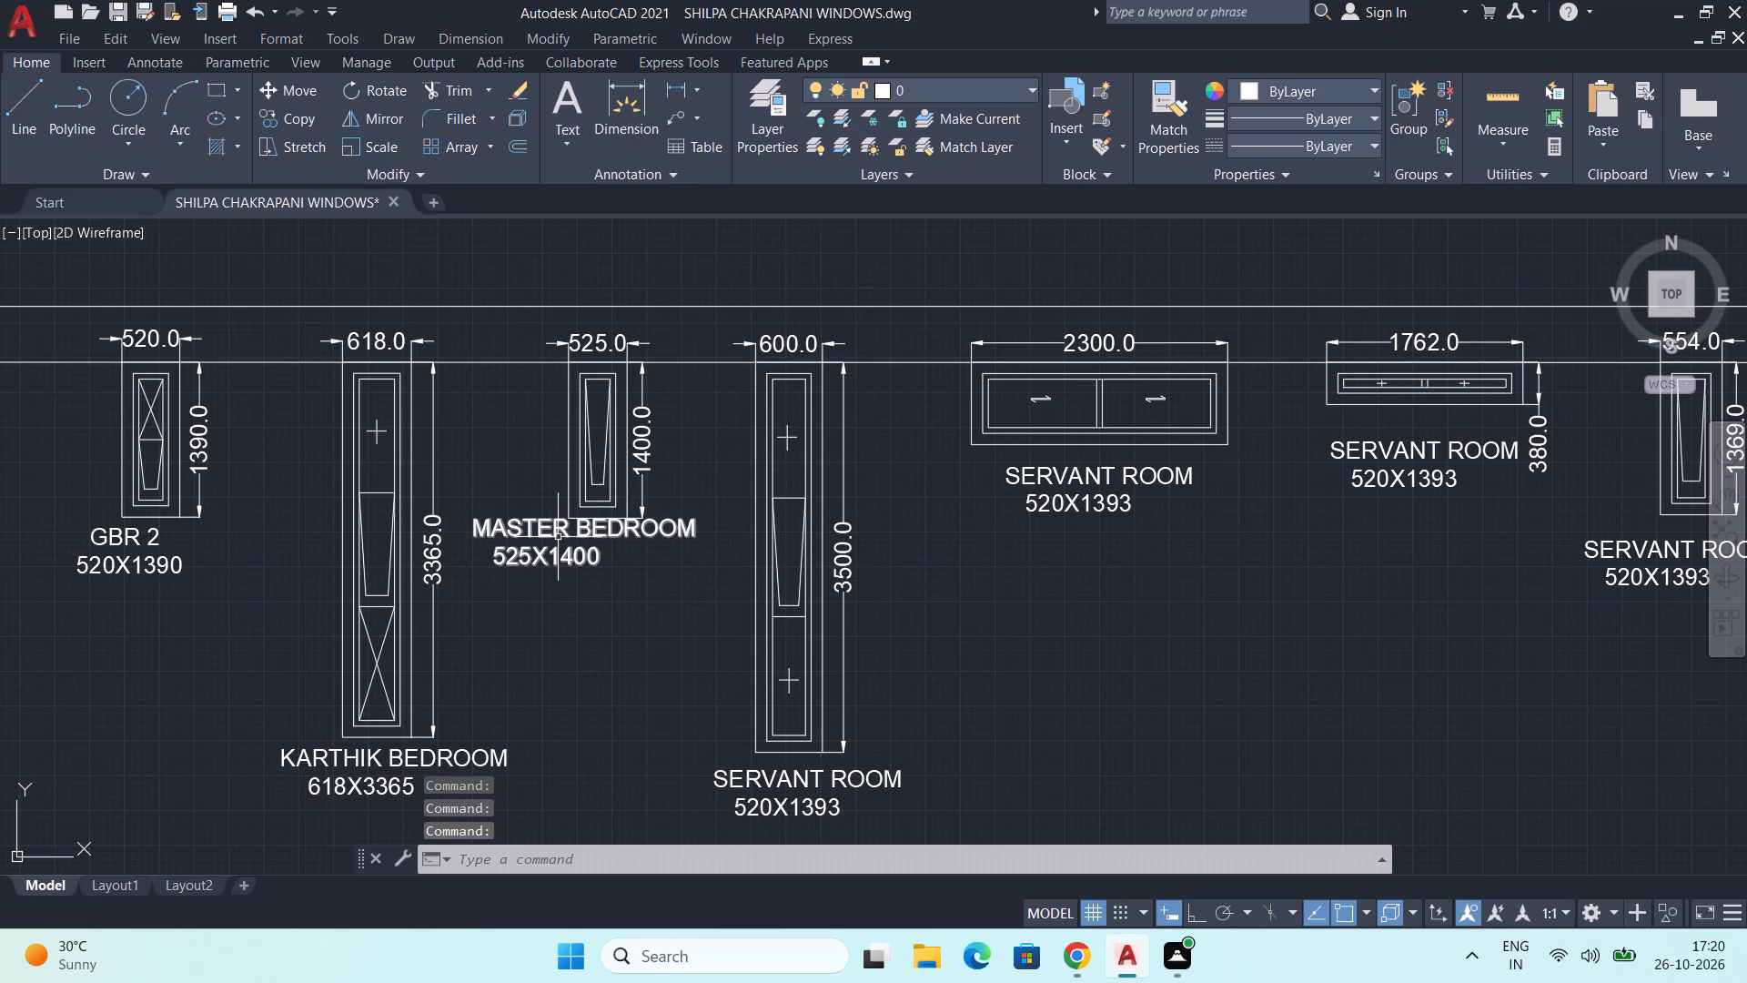
scroll(558, 537, "up", 1)
left_click_drag(549, 532, 606, 548)
left_click_drag(536, 538, 637, 556)
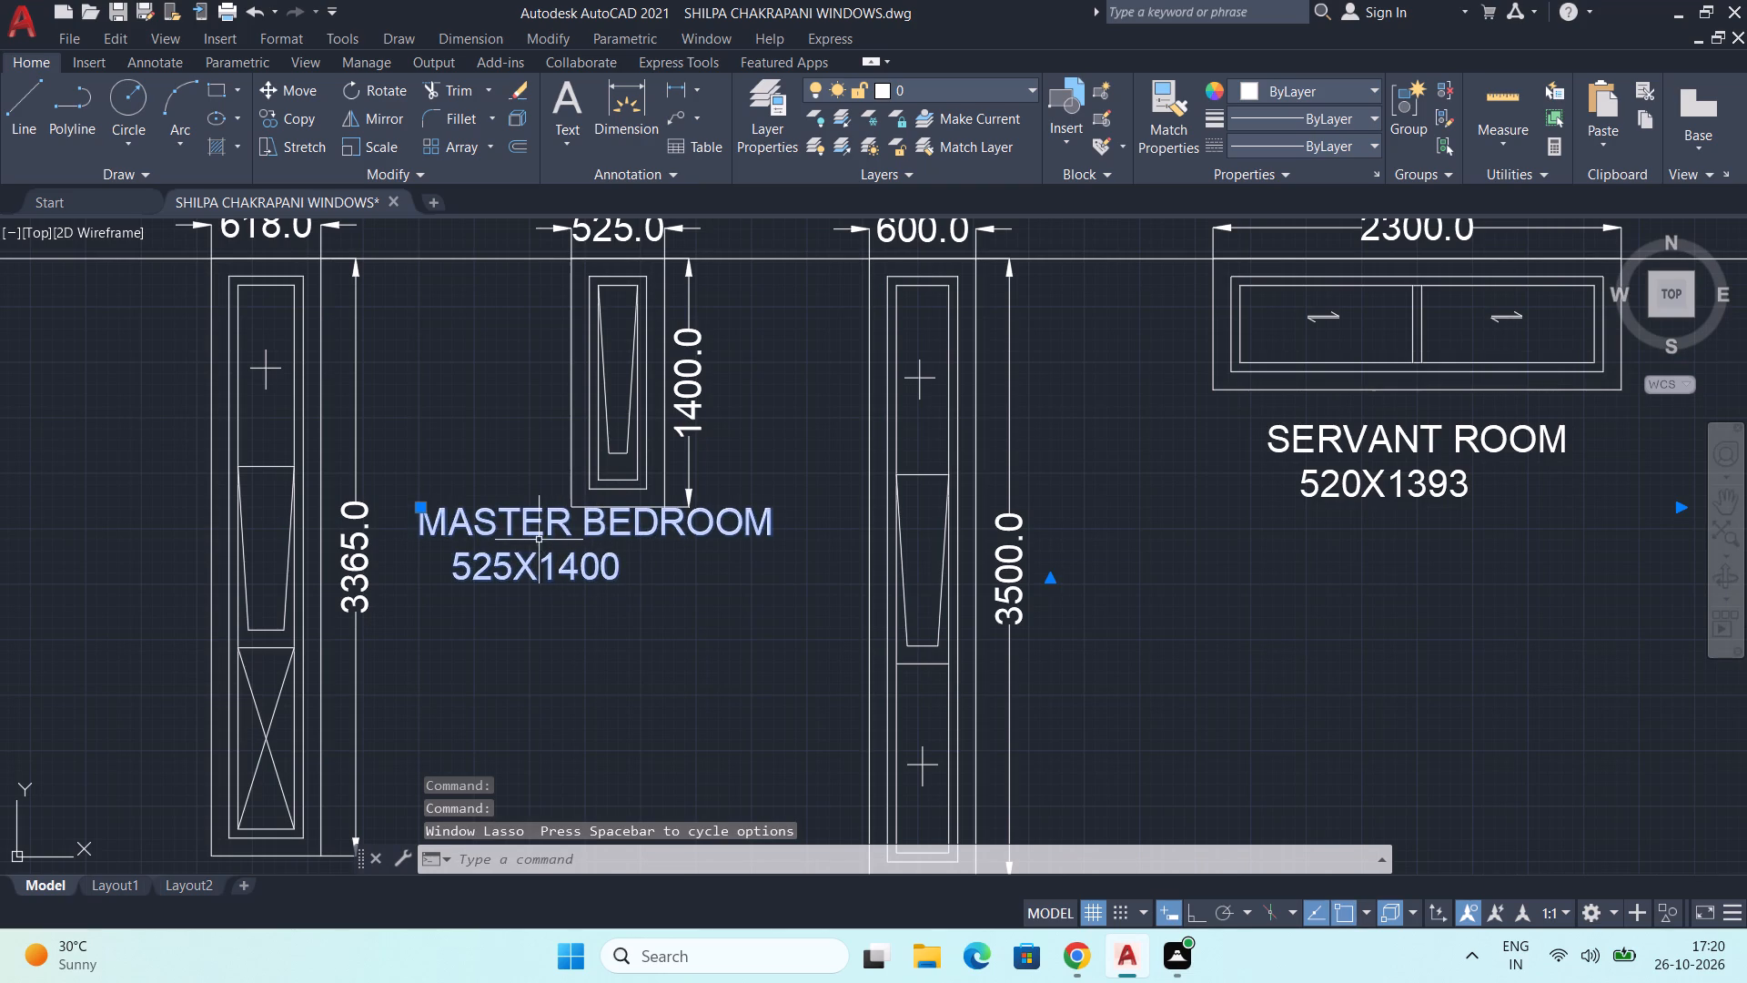
left_click_drag(511, 533, 582, 536)
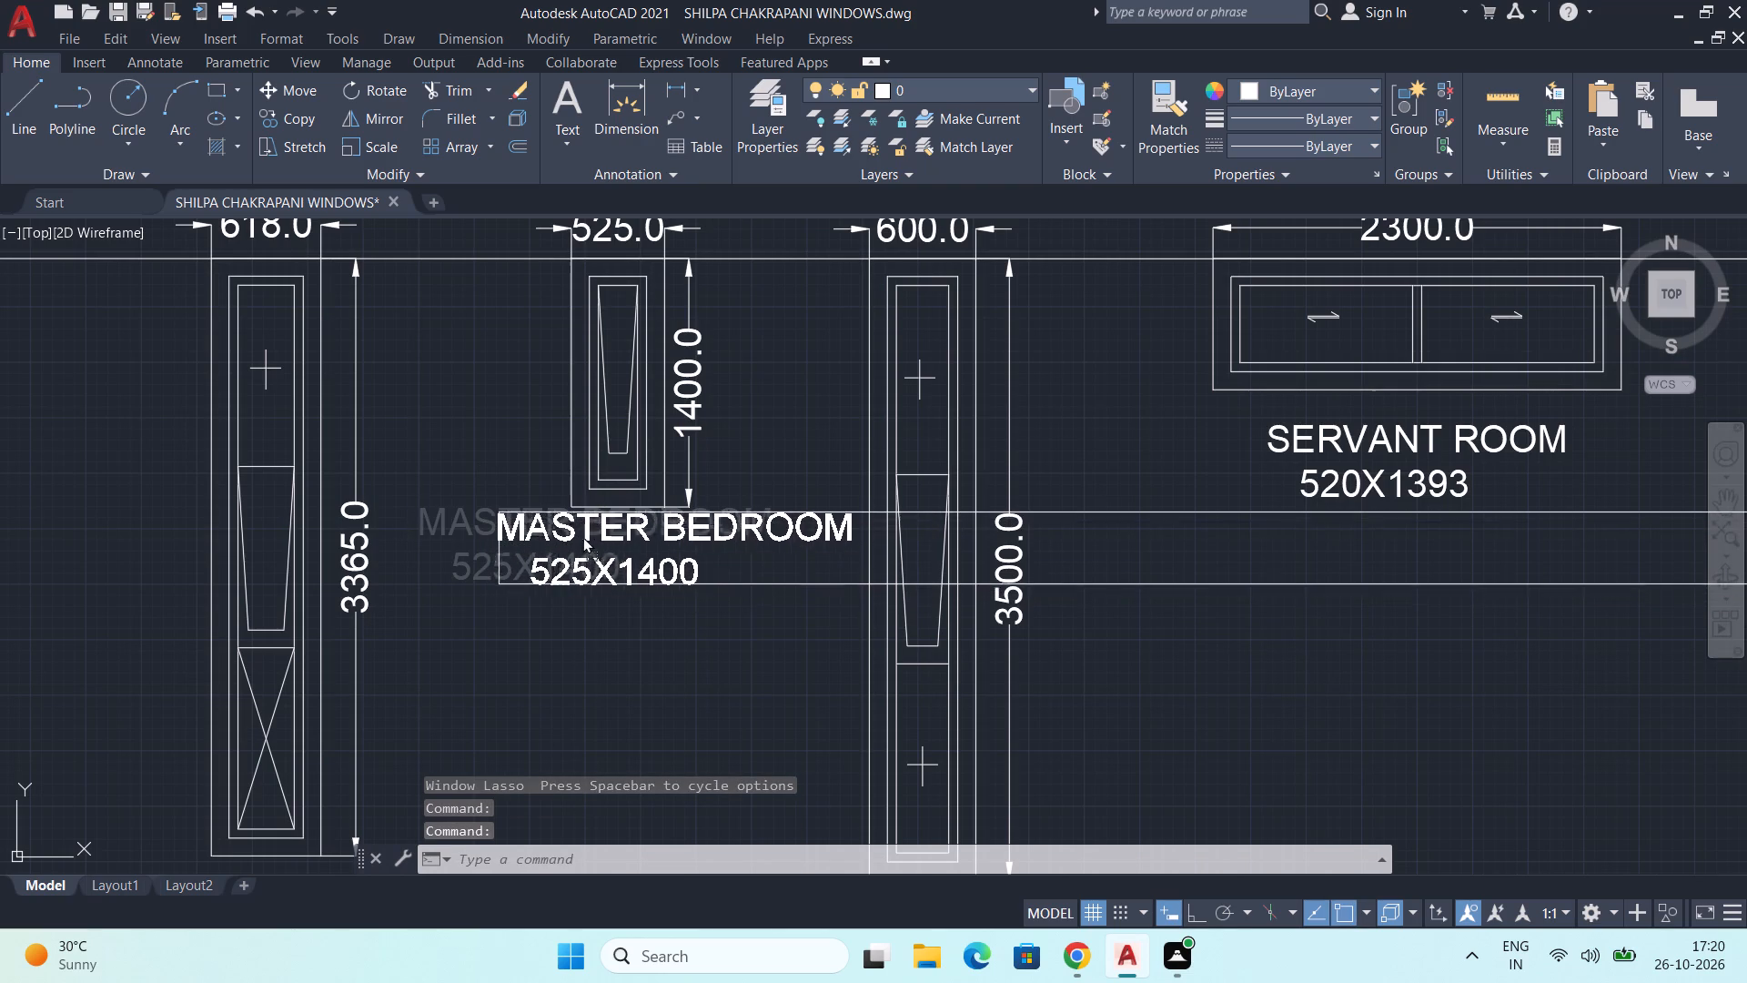
left_click_drag(582, 536, 573, 547)
Replace the whole label text beneath the 600-wide HOUSE window with the room name PWD TOILET.
scroll(666, 539, "down", 2)
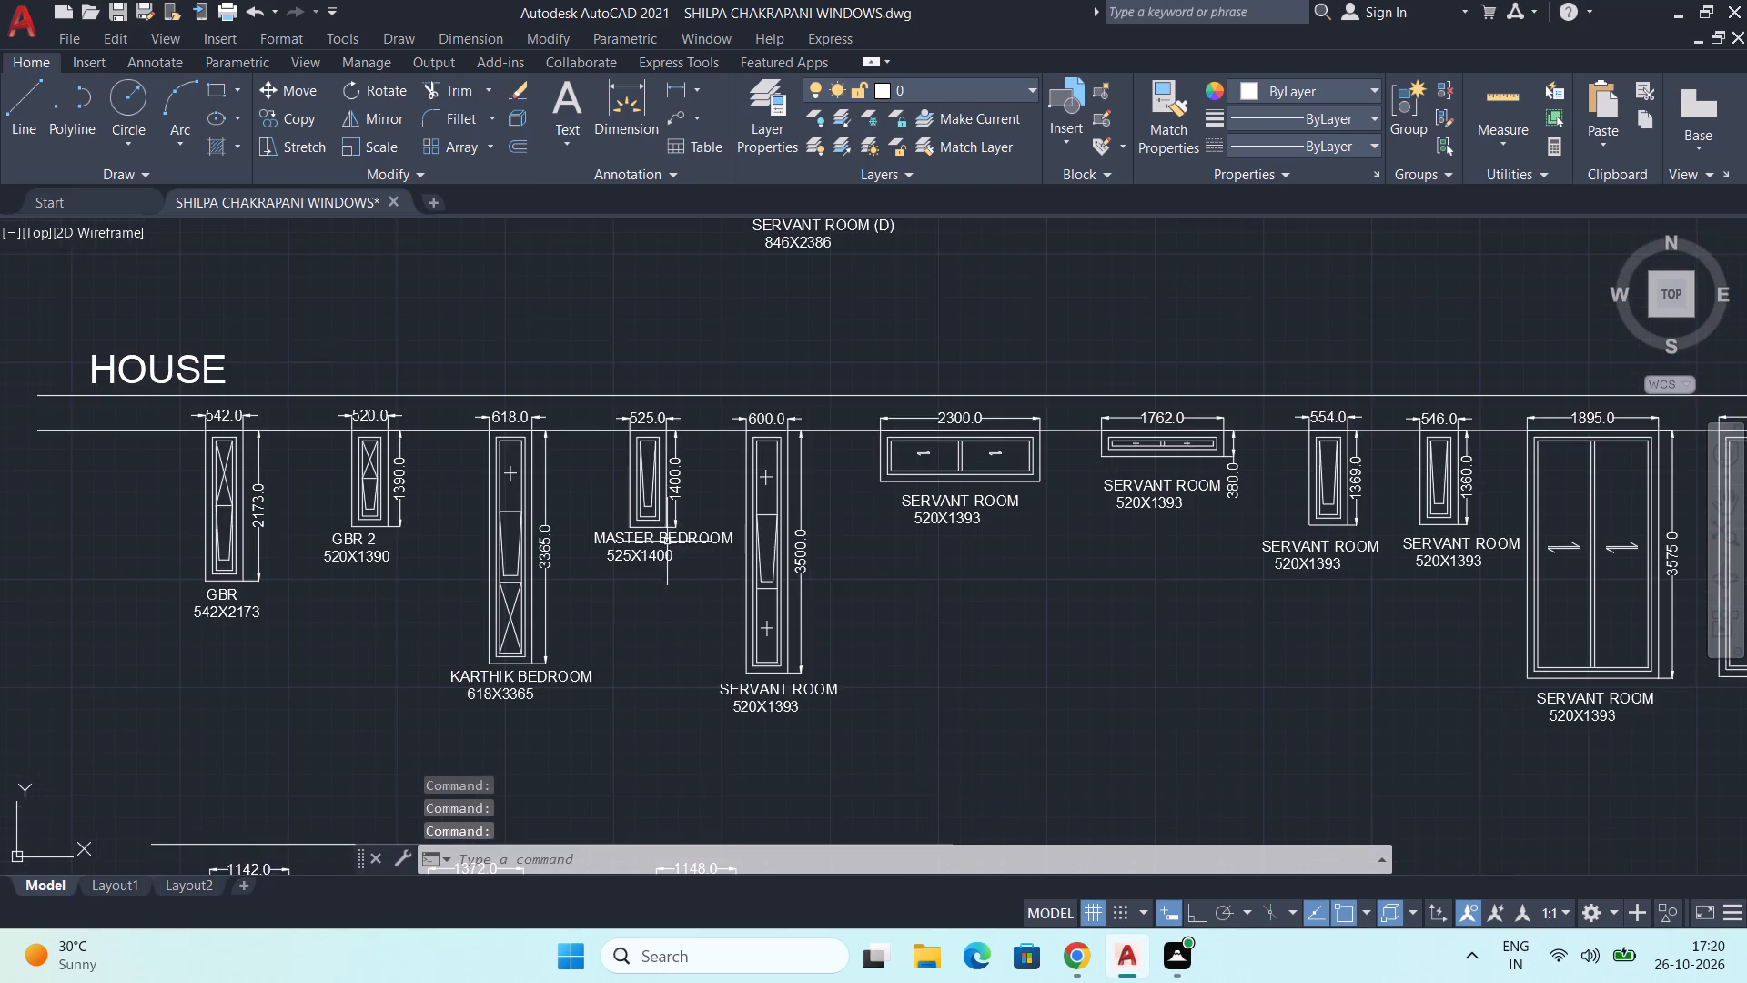
middle_click_drag(683, 628, 710, 546)
scroll(754, 606, "up", 2)
left_click(822, 653)
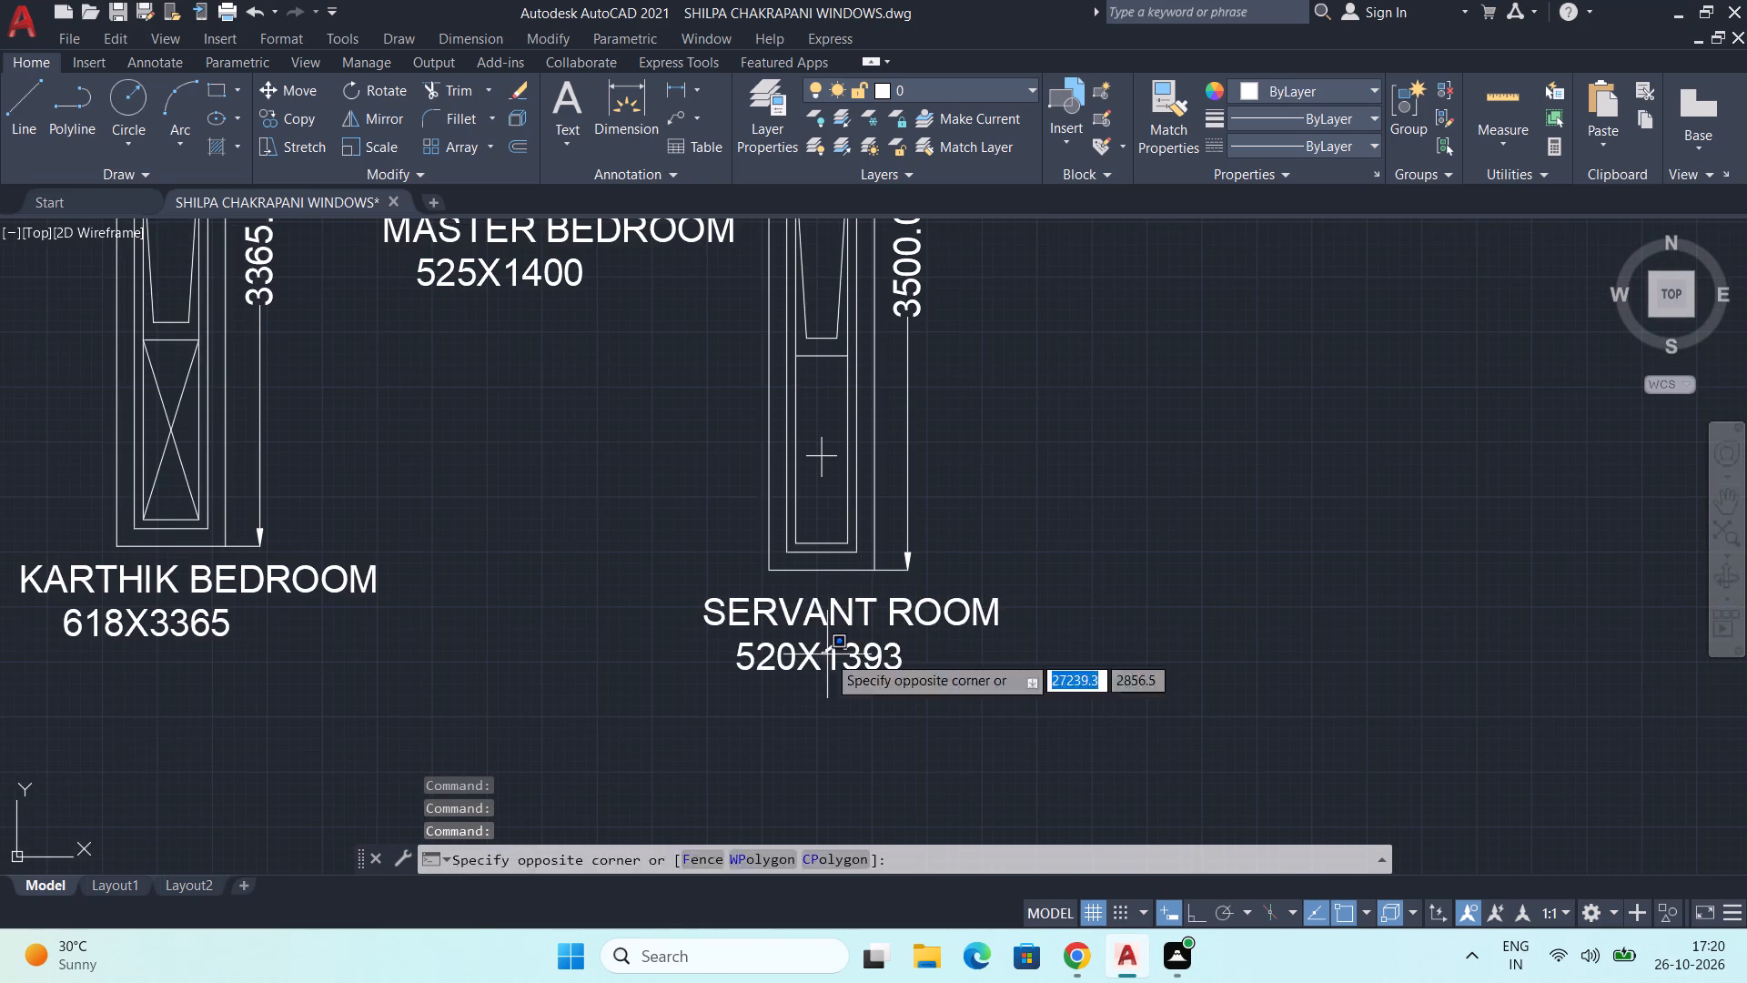
left_click(827, 654)
double_click(856, 662)
left_click_drag(957, 665, 814, 634)
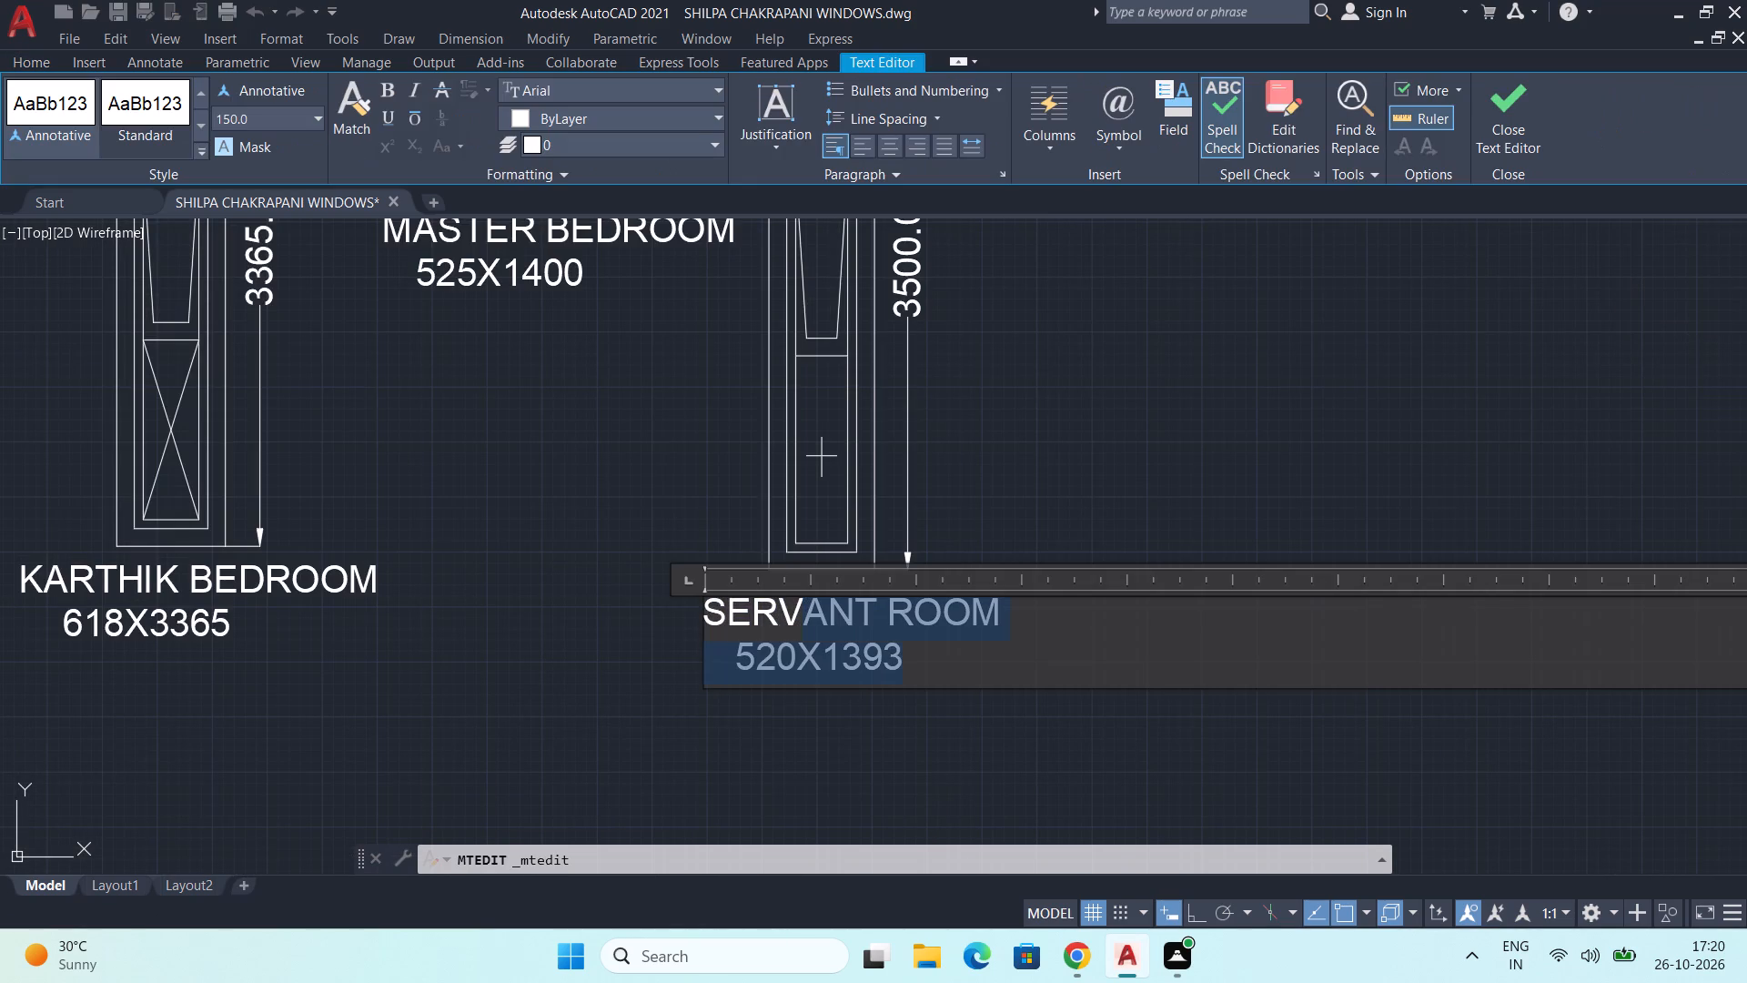
left_click_drag(814, 634, 688, 634)
scroll(732, 620, "down", 1)
scroll(993, 512, "down", 1)
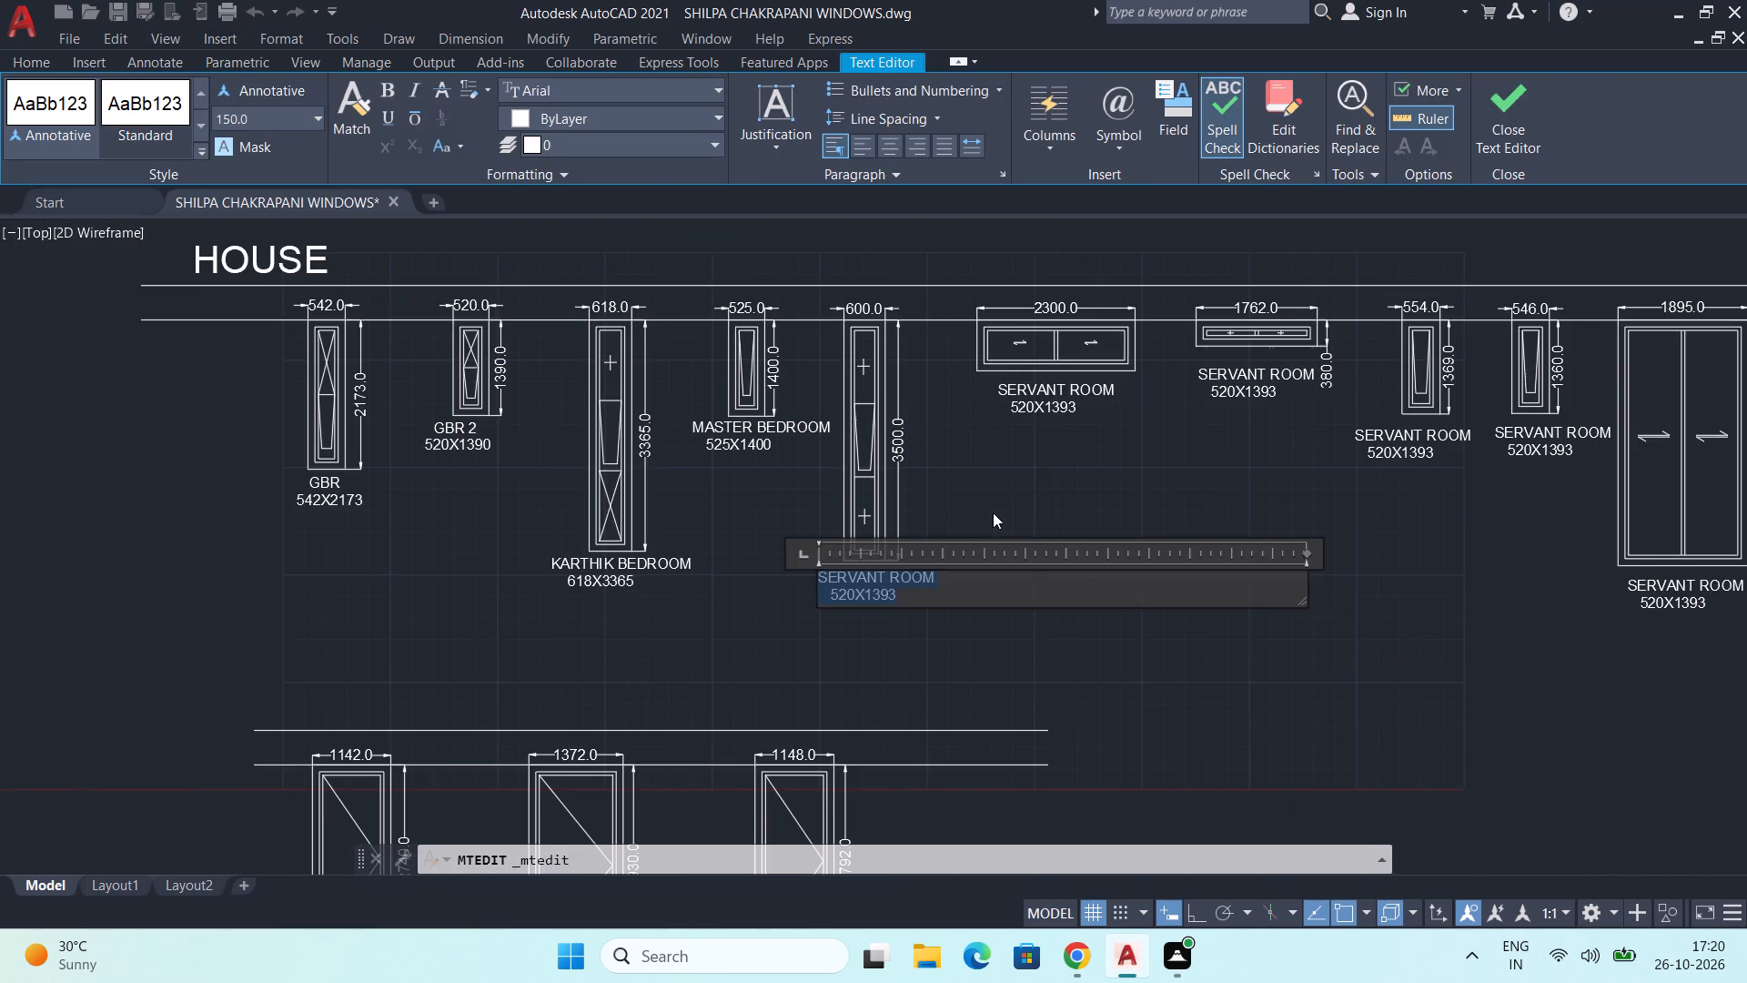
middle_click_drag(993, 512, 949, 581)
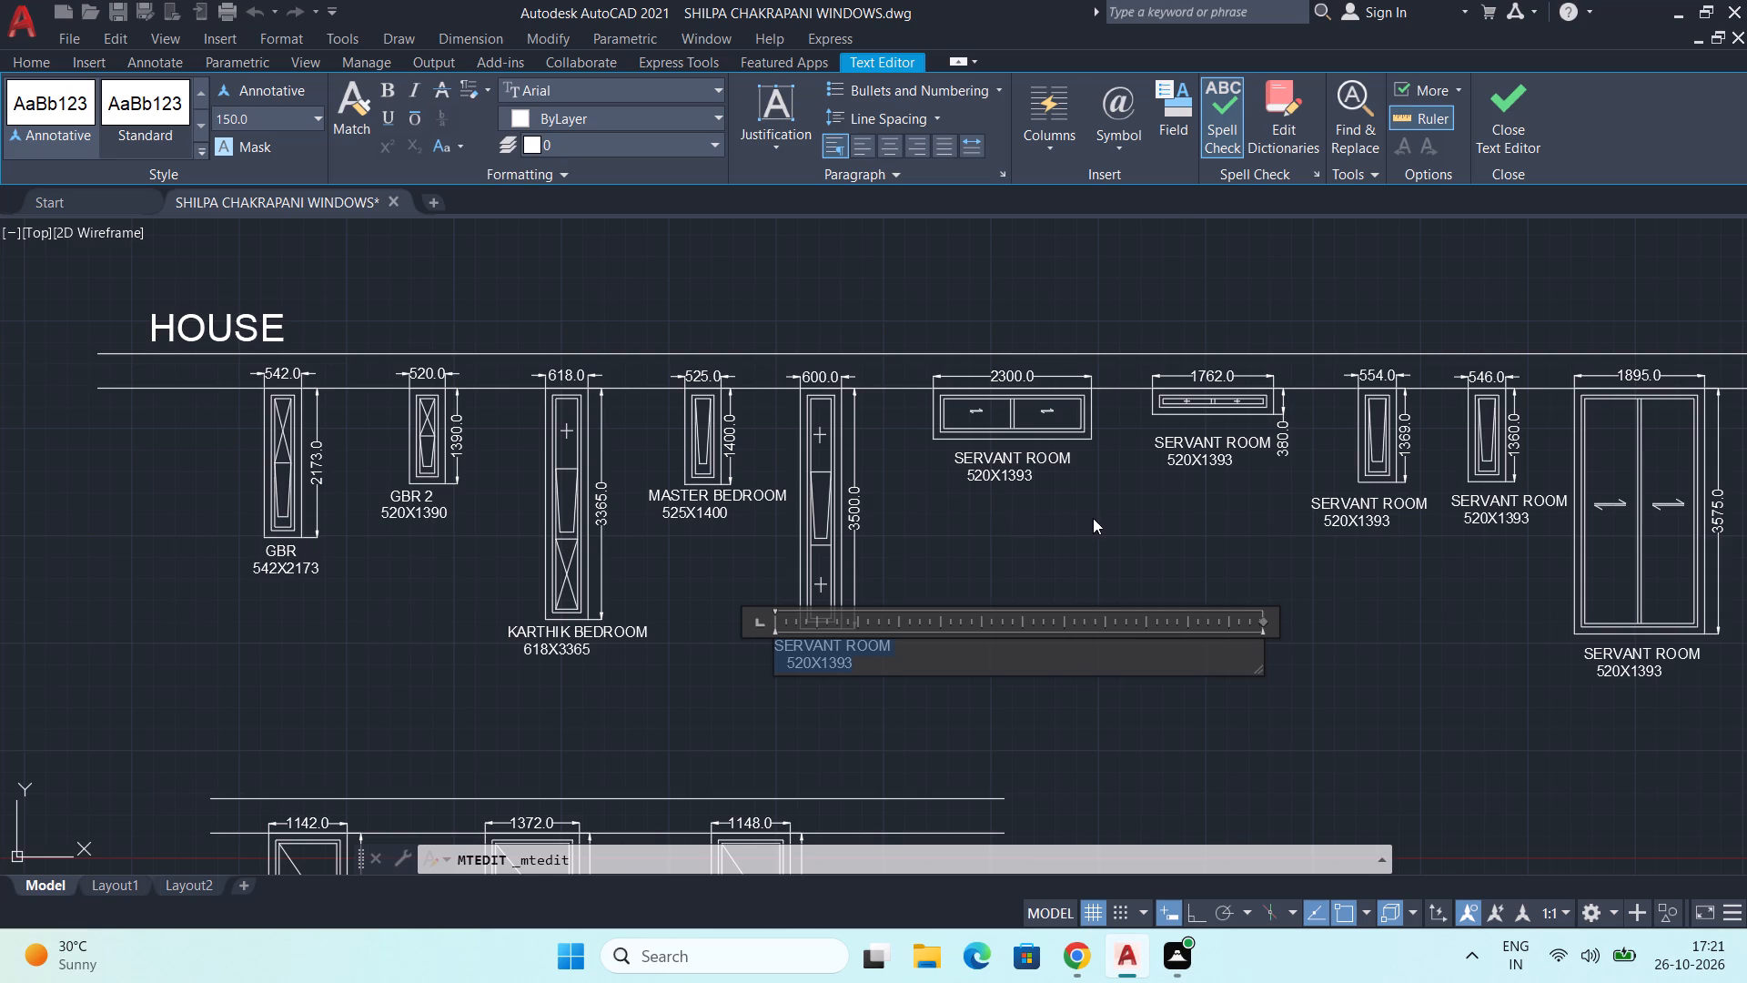
scroll(886, 659, "up", 1)
middle_click_drag(906, 714, 847, 622)
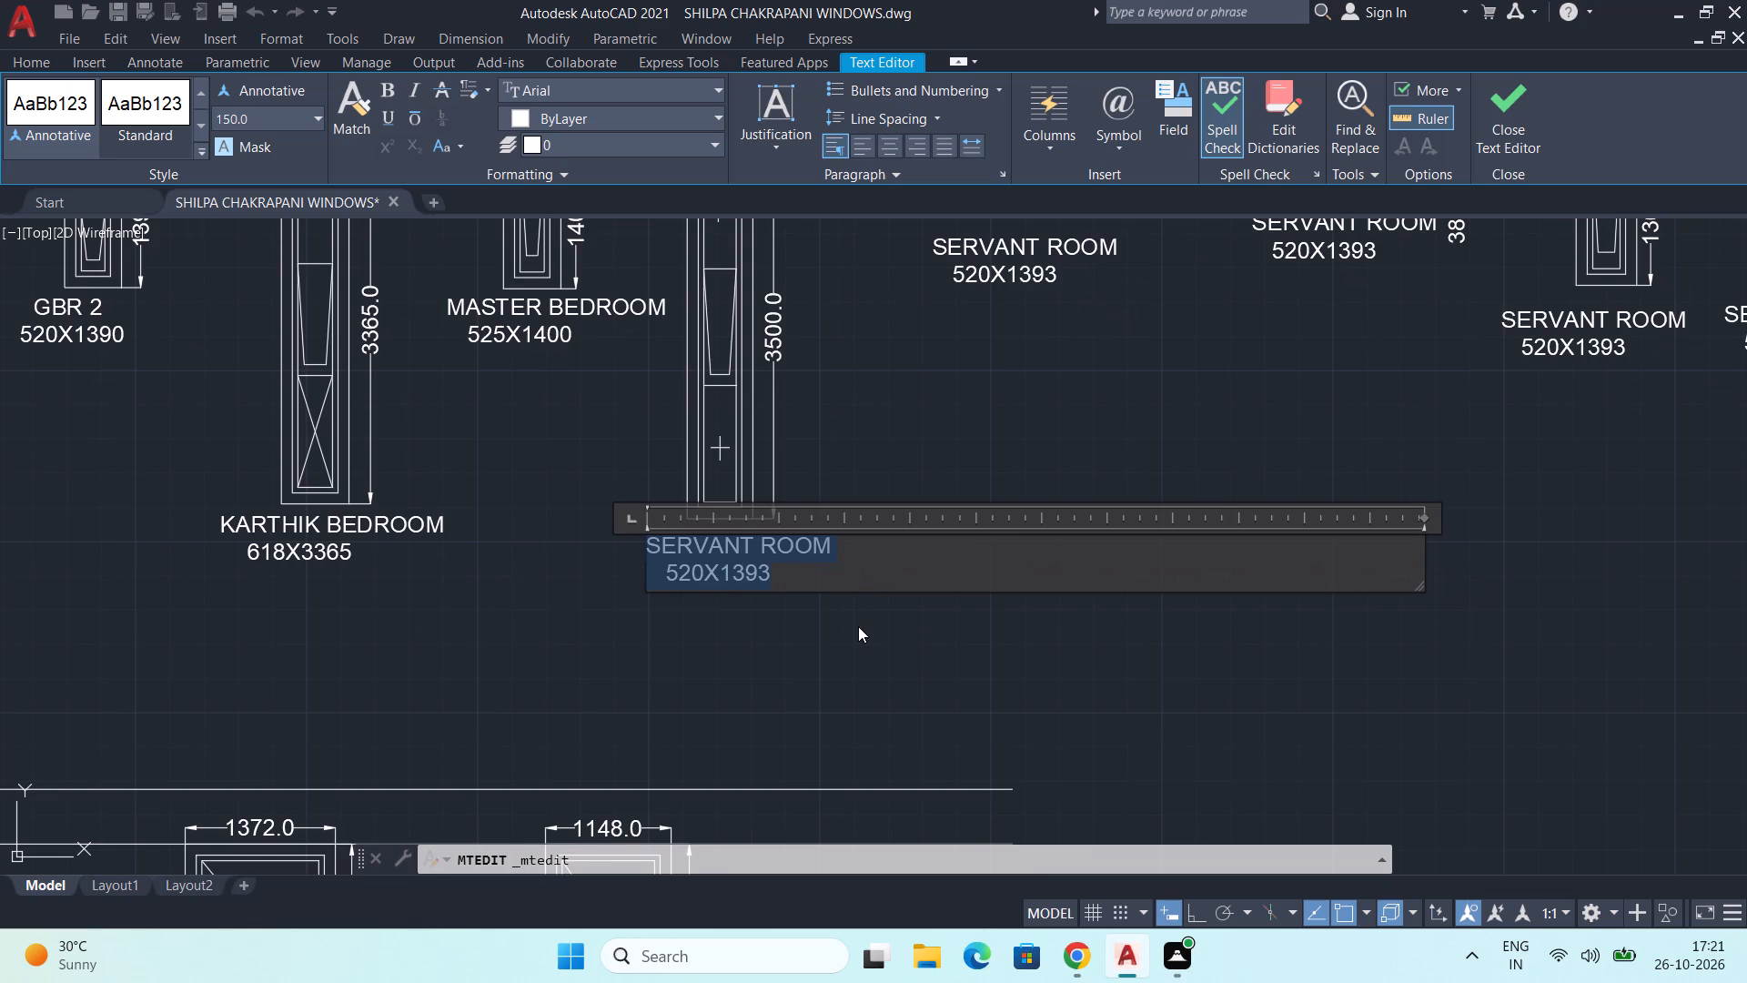
type("PWD TOILET")
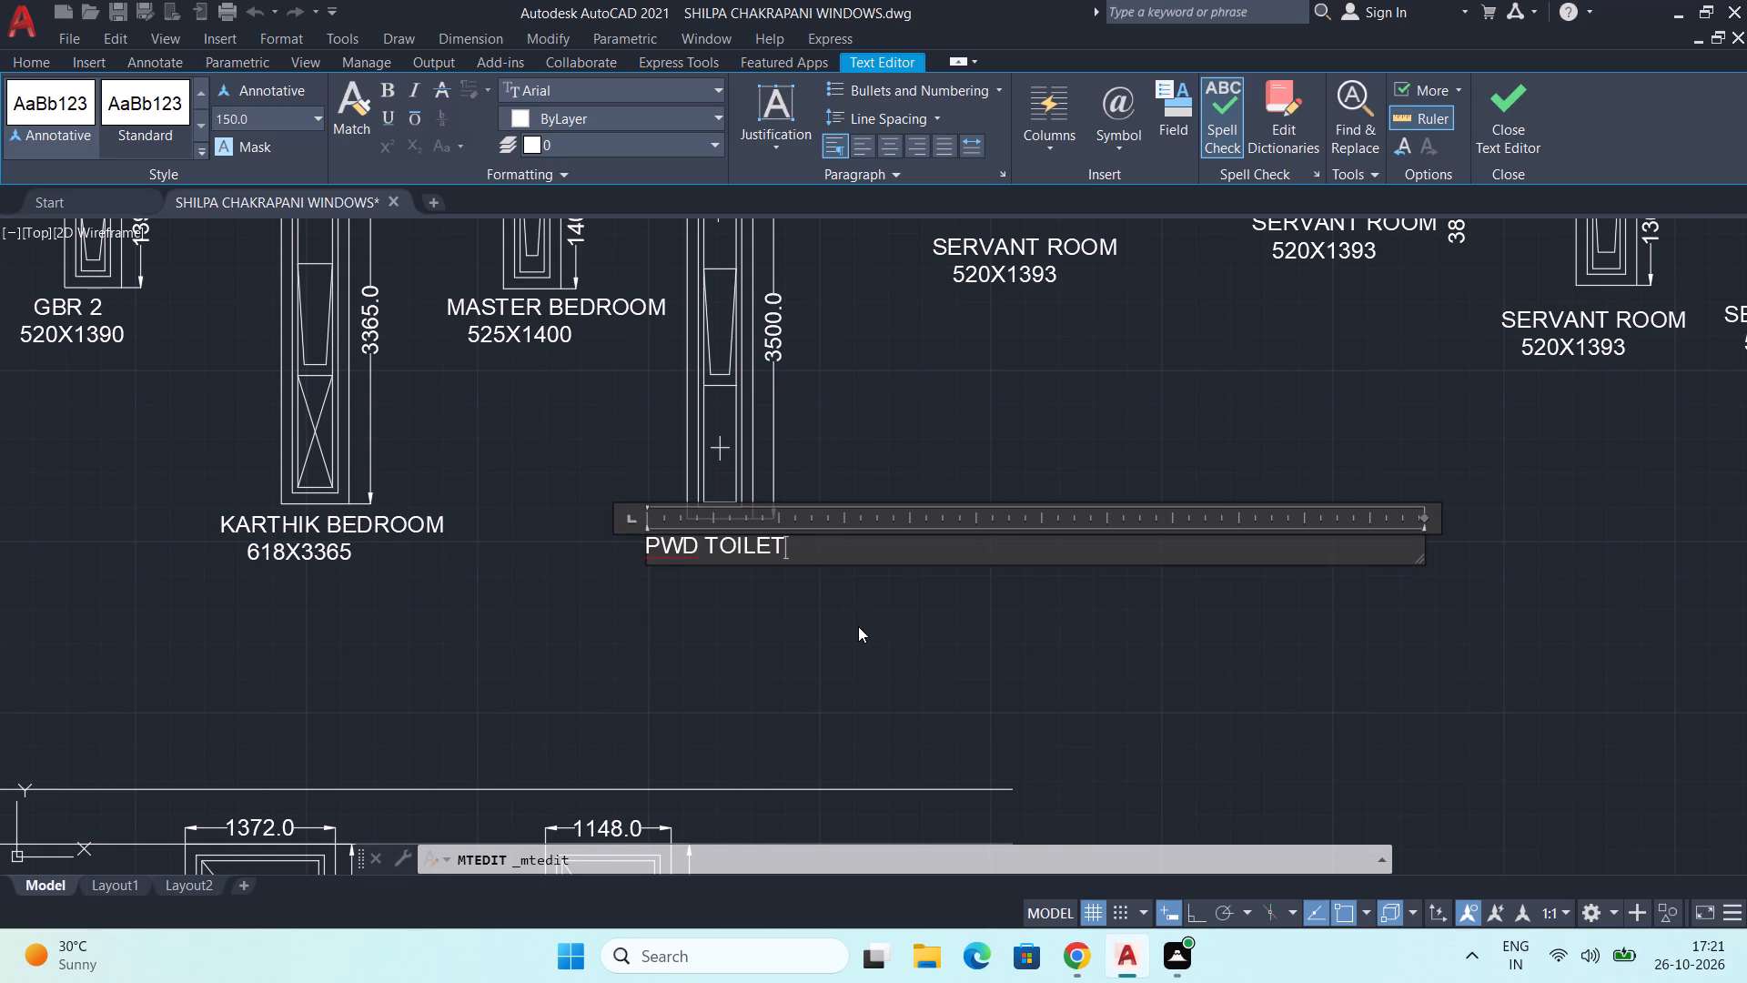
Add the size line 600X3500 under PWD TOILET and finish editing the label.
key("Return")
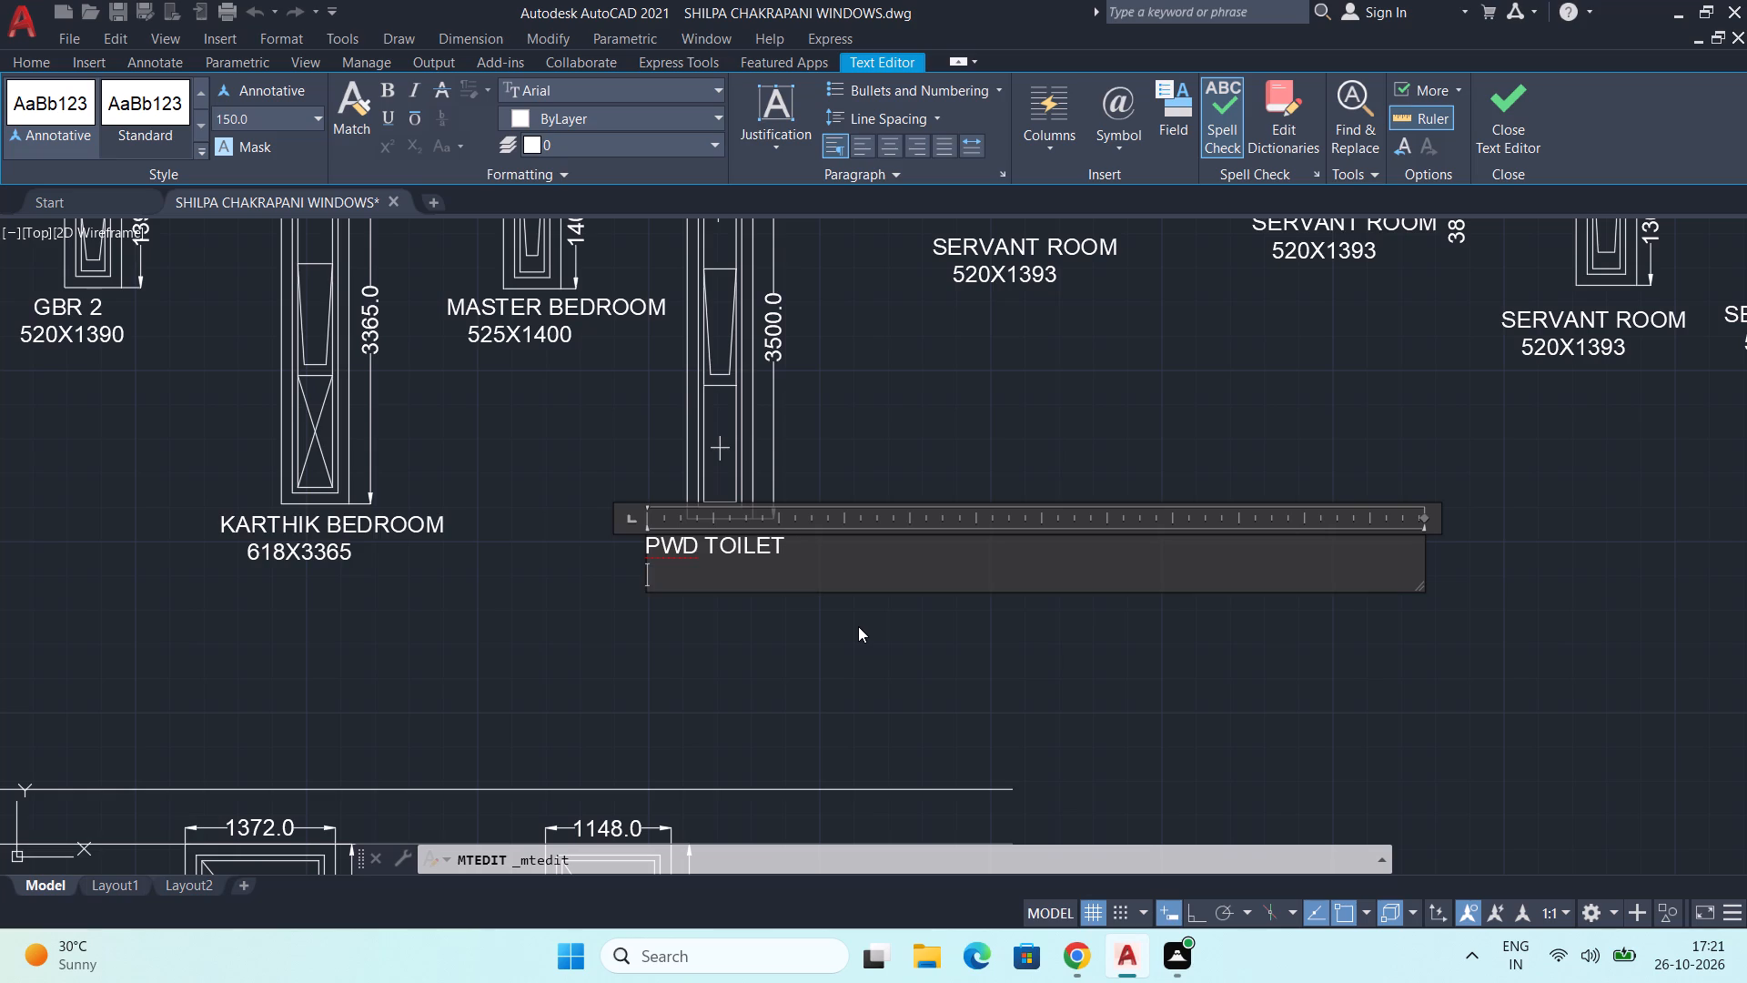
scroll(911, 557, "up", 2)
scroll(867, 529, "down", 3)
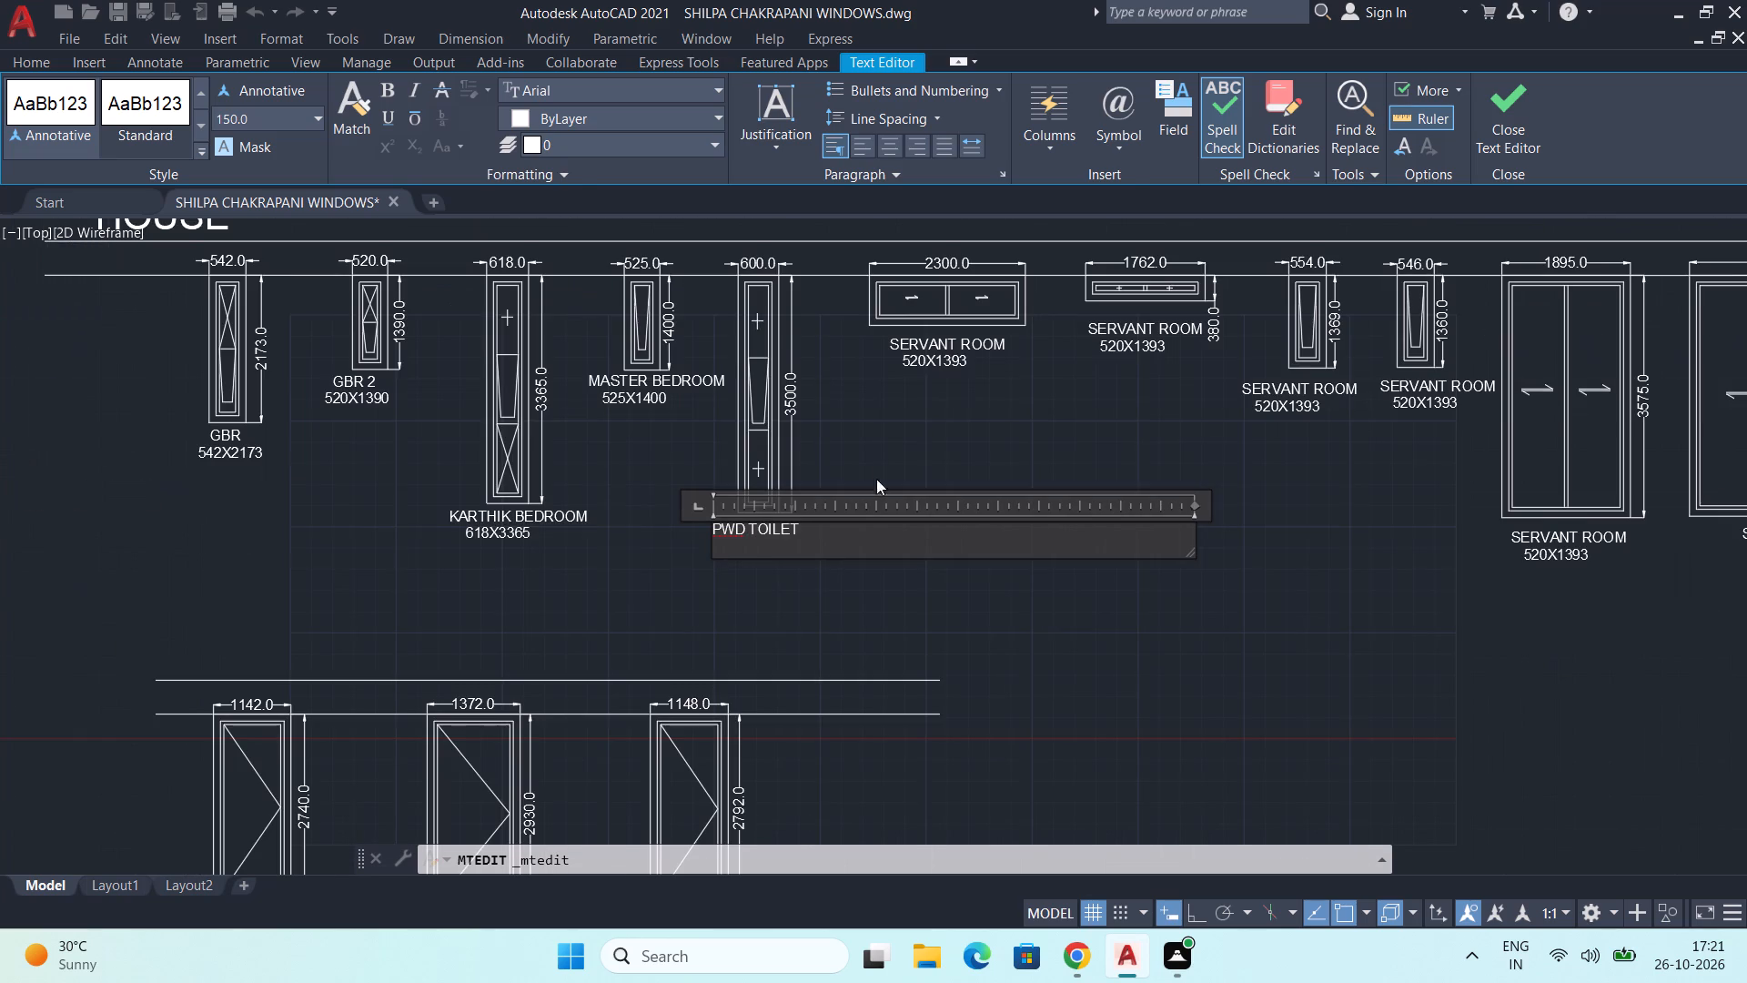
middle_click_drag(876, 460, 824, 499)
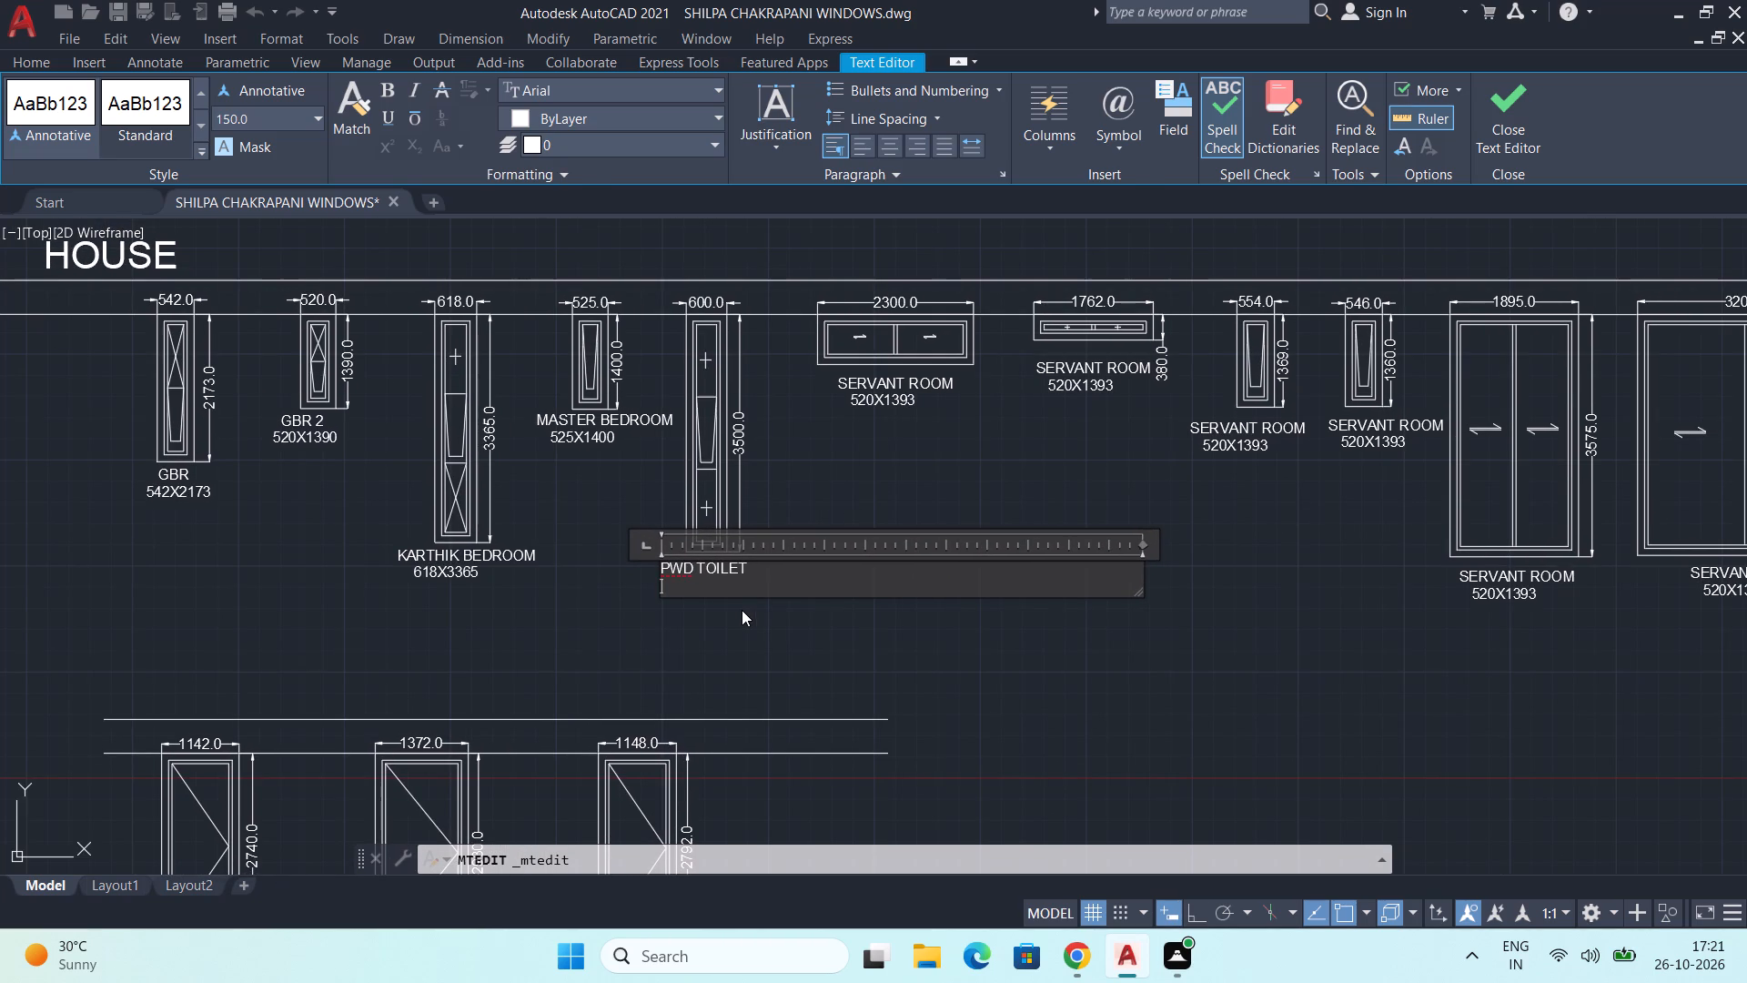
scroll(741, 610, "up", 1)
type("600")
type("X3500")
left_click(461, 604)
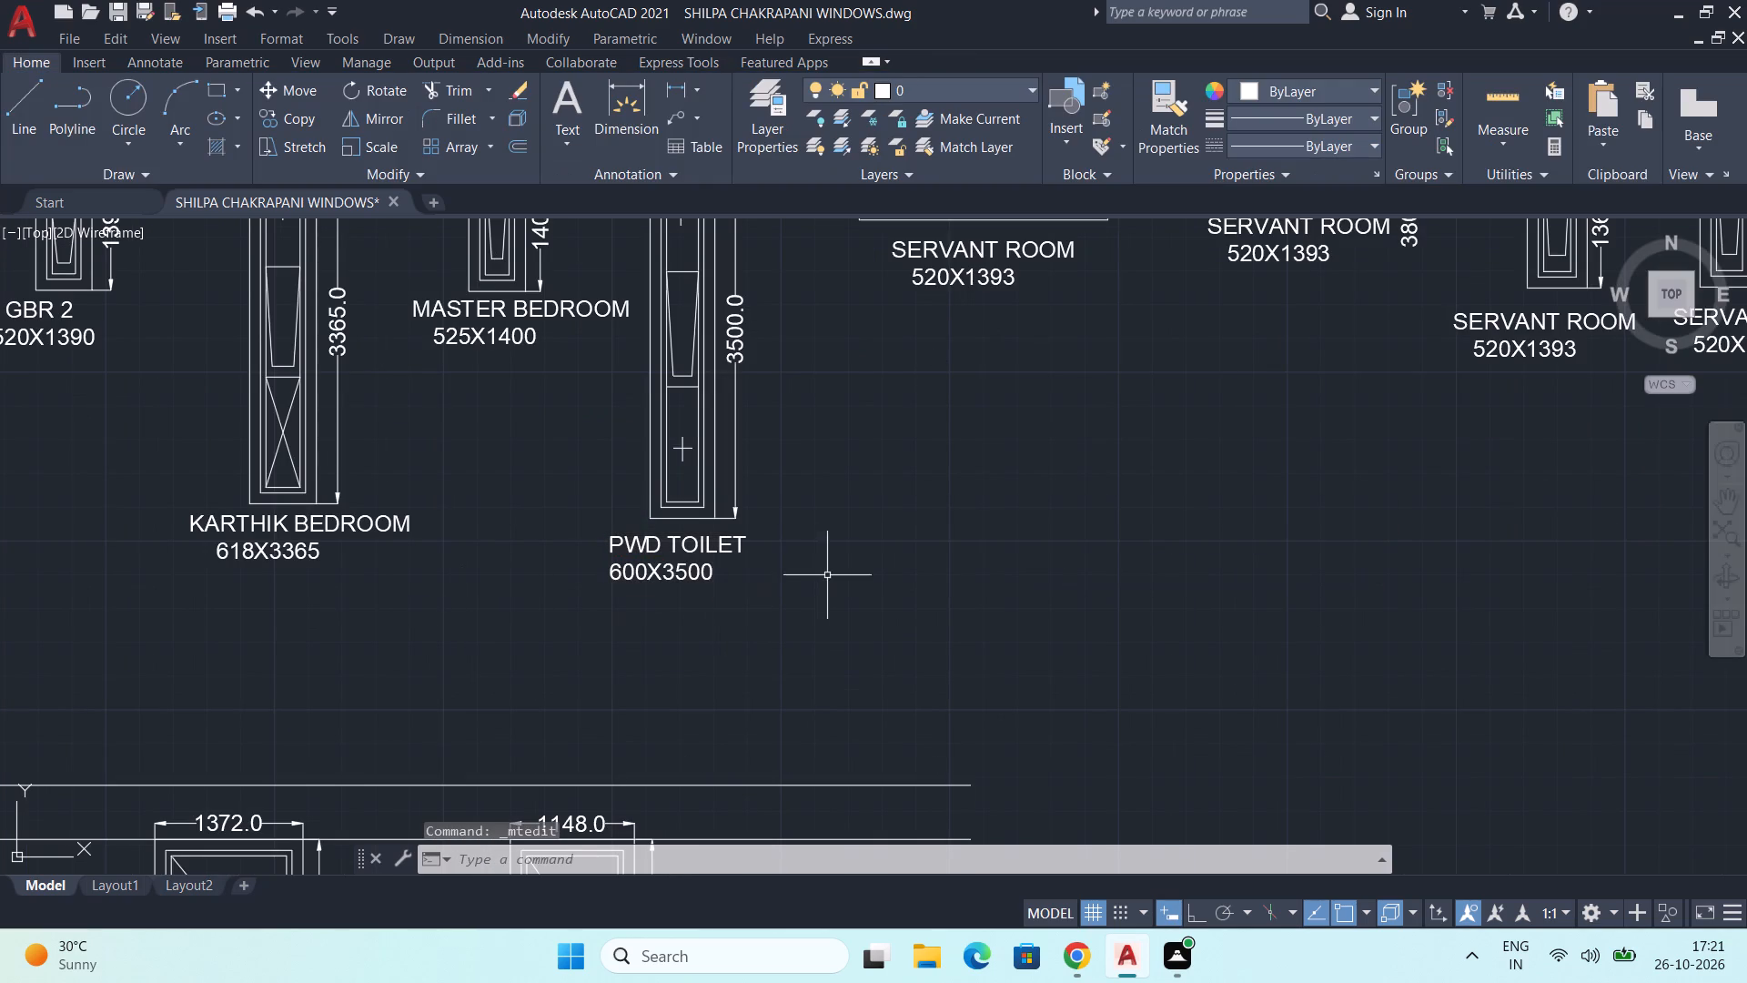
Move the PWD TOILET label slightly right so it sits centred beneath the 600-wide window.
left_click(674, 553)
left_click_drag(655, 560, 685, 556)
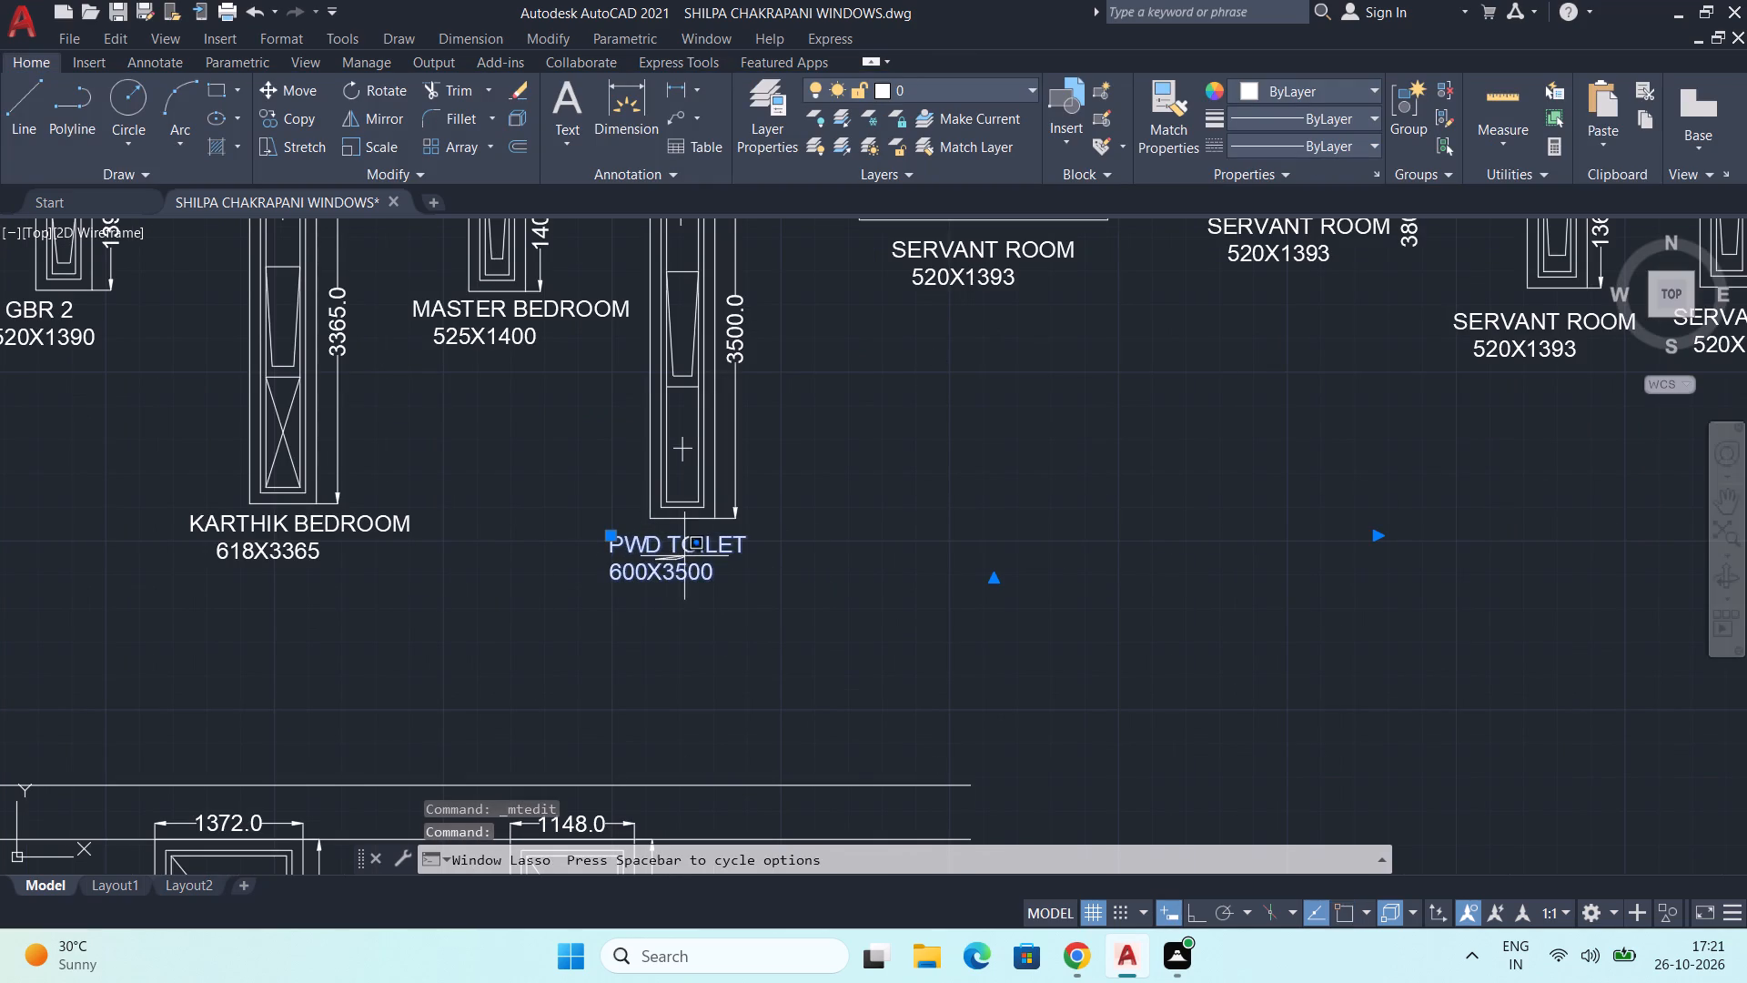
left_click_drag(685, 556, 698, 555)
left_click_drag(665, 560, 699, 553)
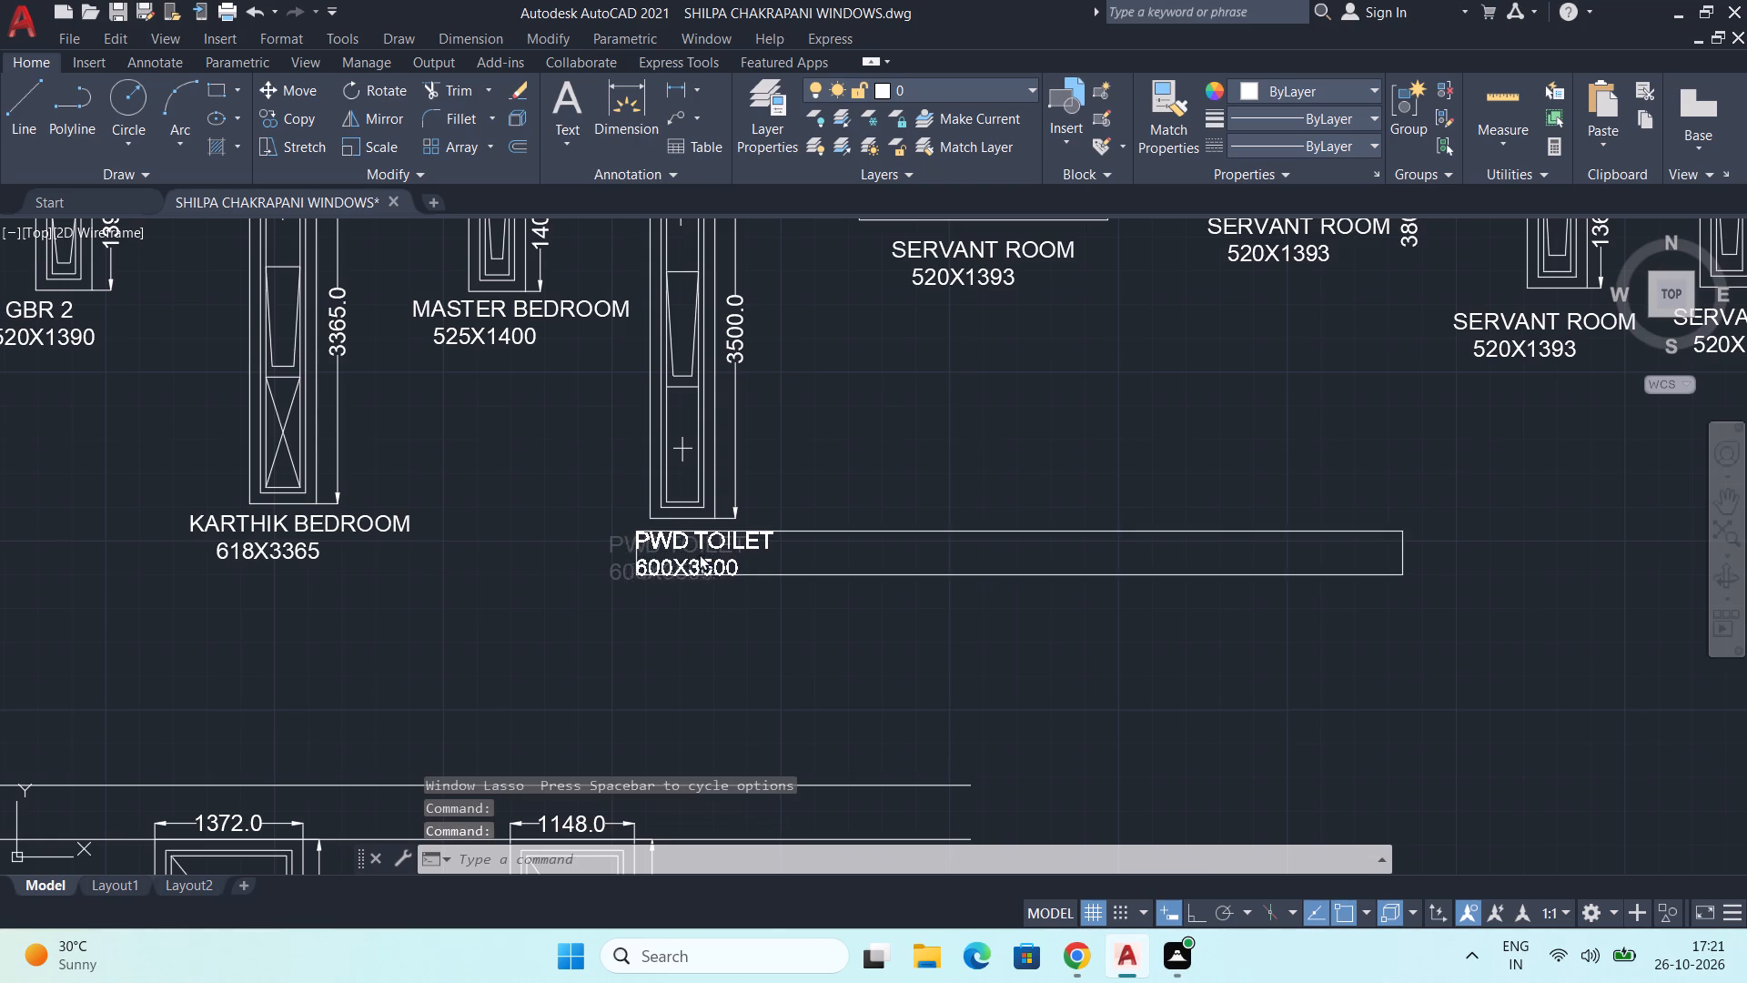
left_click_drag(699, 553, 689, 559)
Replace the label text beneath the 2300-wide HOUSE window with the room name KITCHEN.
middle_click_drag(847, 460, 696, 554)
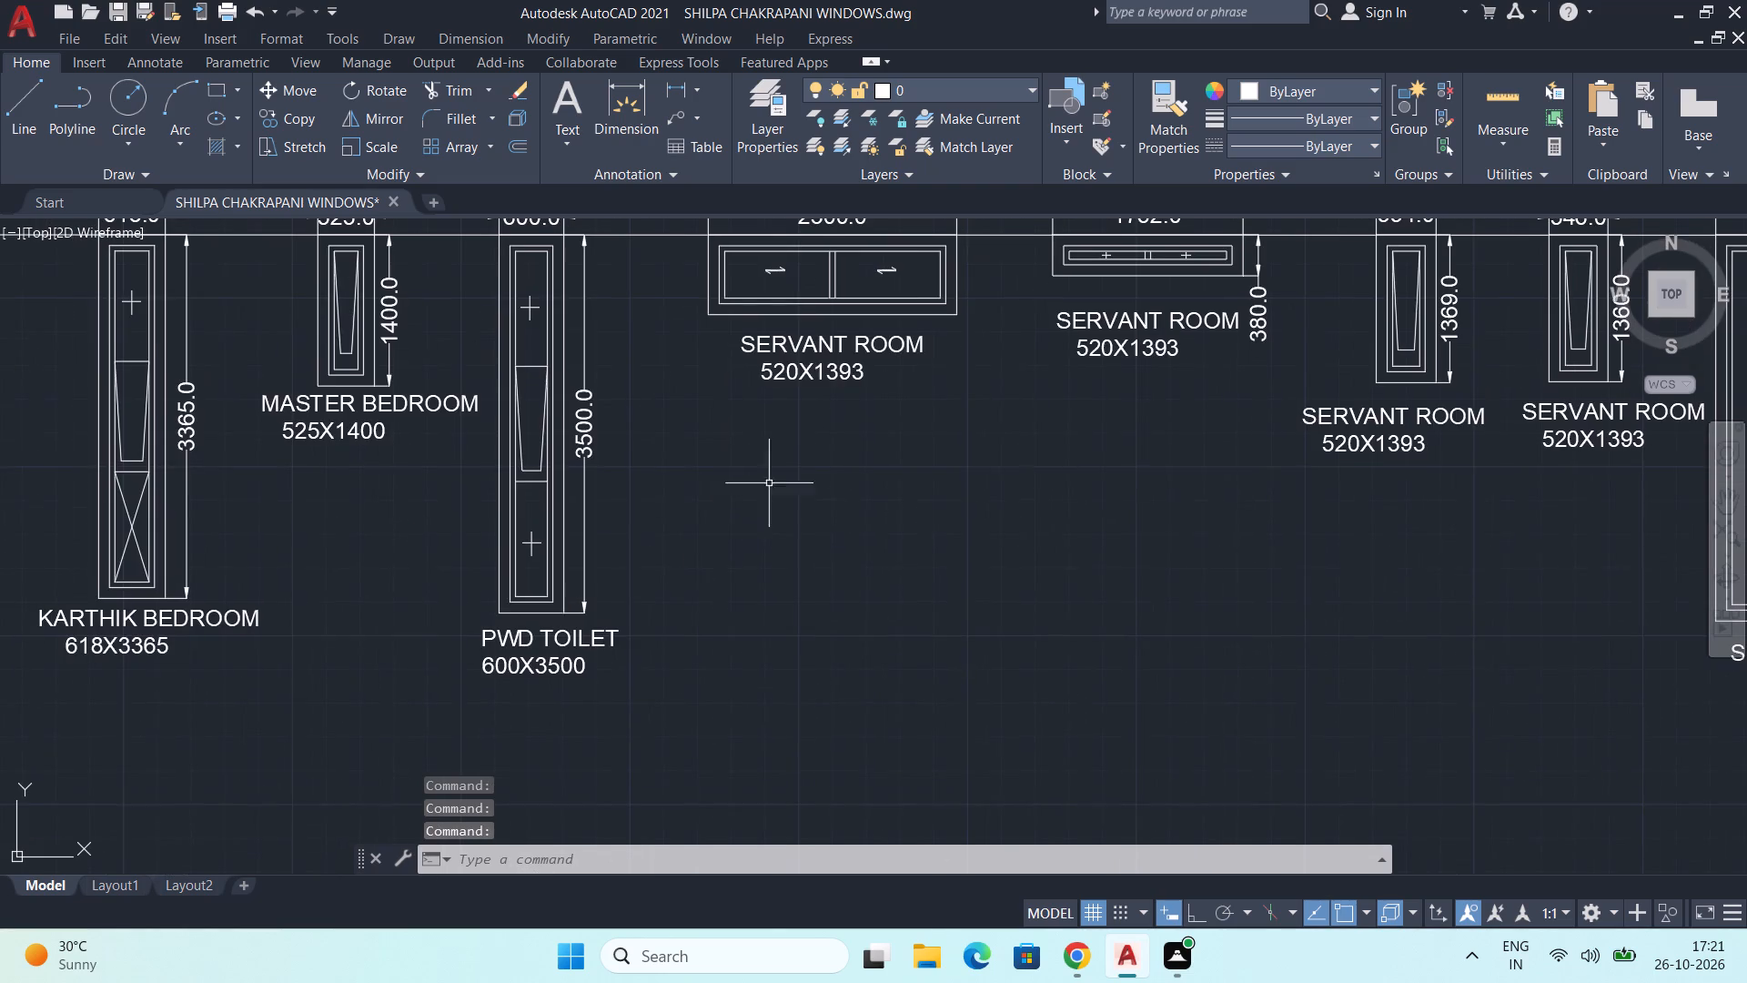
double_click(819, 370)
left_click_drag(954, 364, 647, 354)
key("BackSpace")
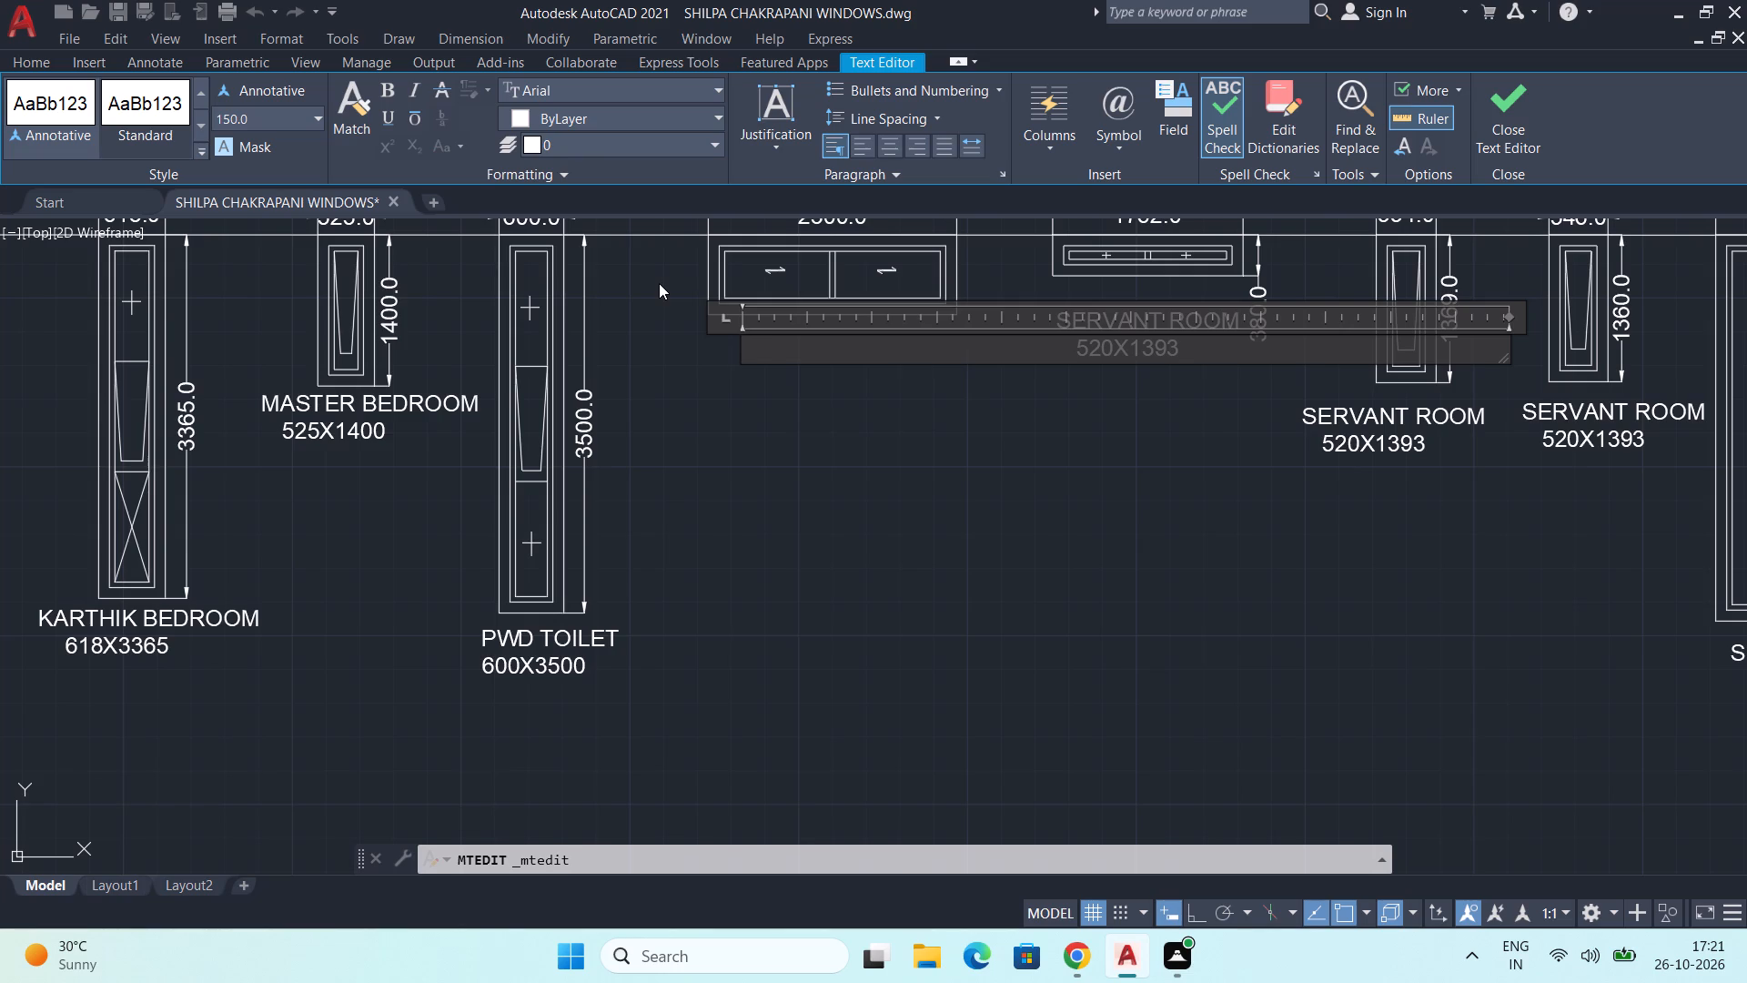
type("KITCHEN")
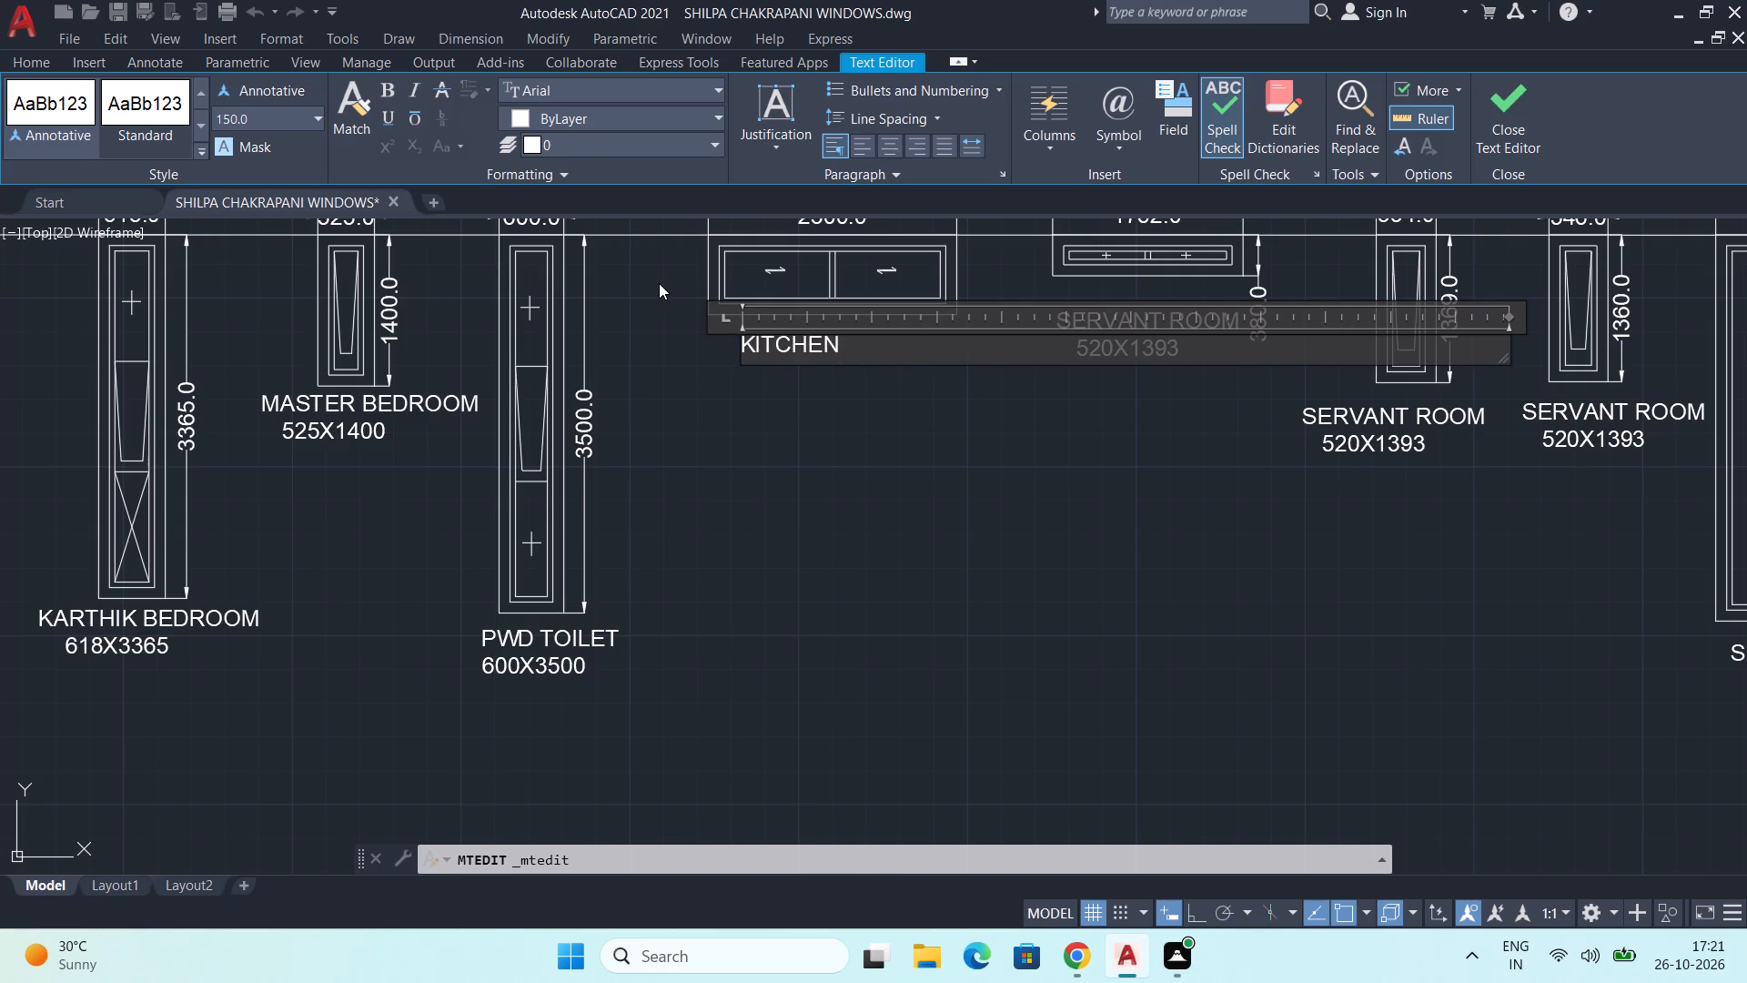
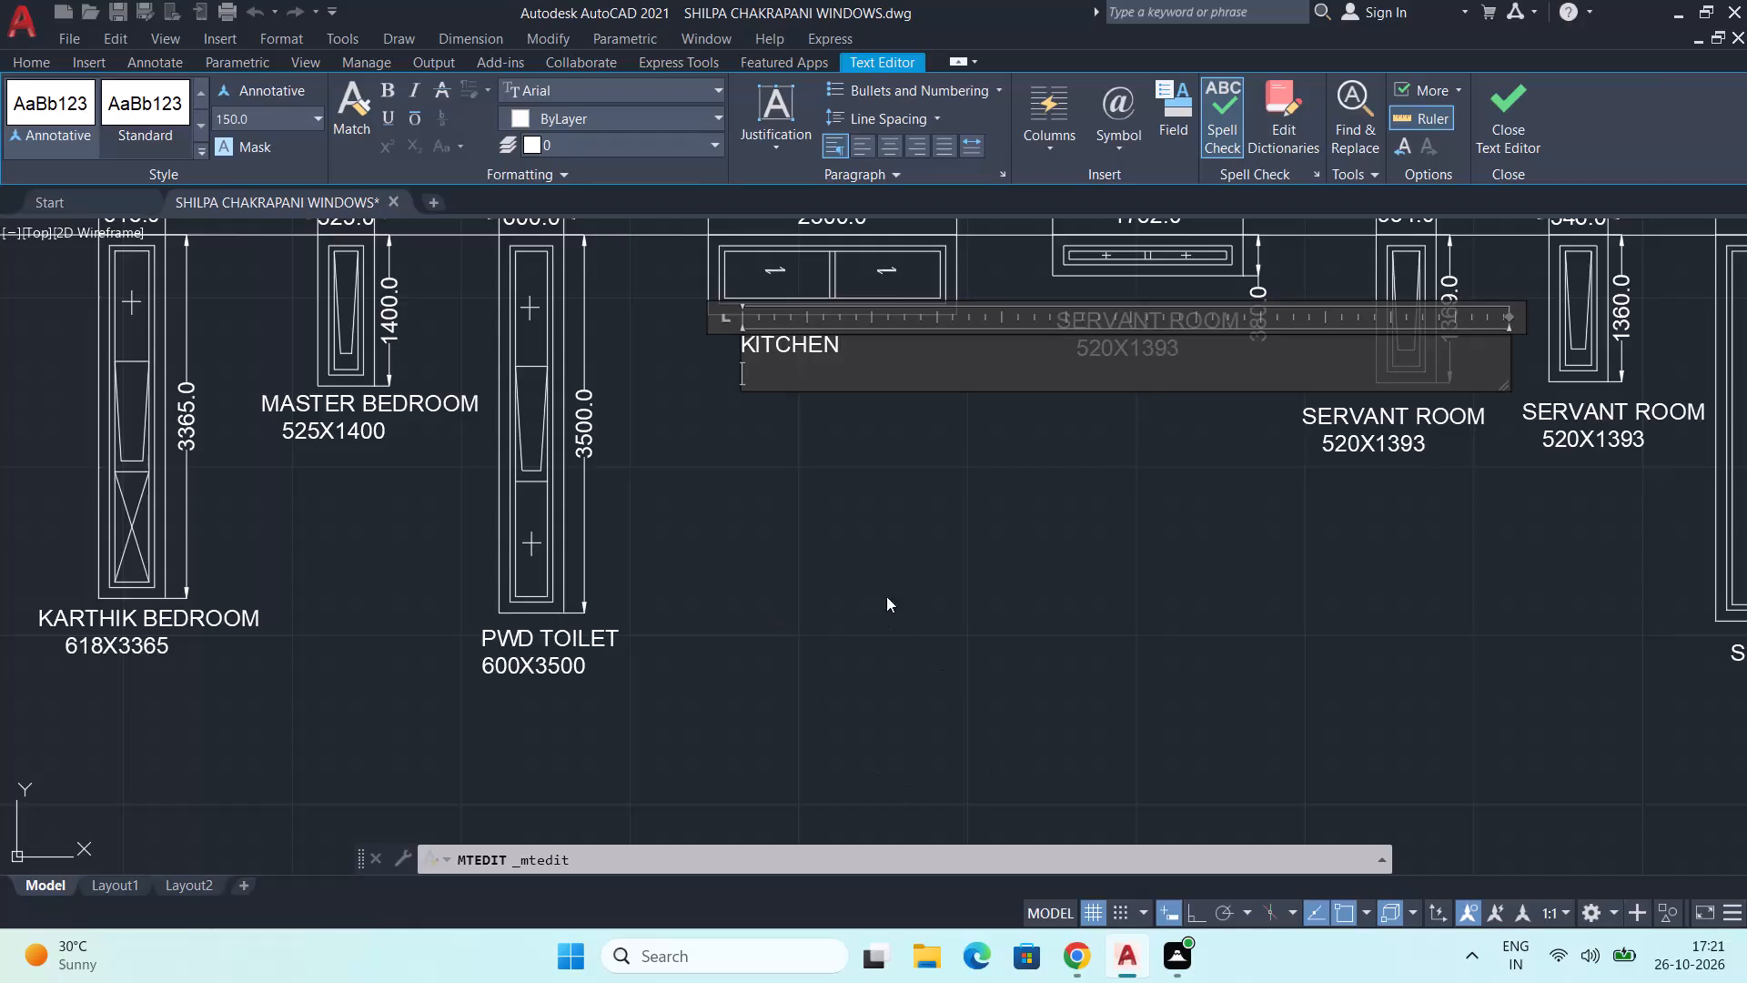
Add the size line 2300X739 under KITCHEN and finish editing the label.
middle_click_drag(886, 596, 857, 679)
type("2300X")
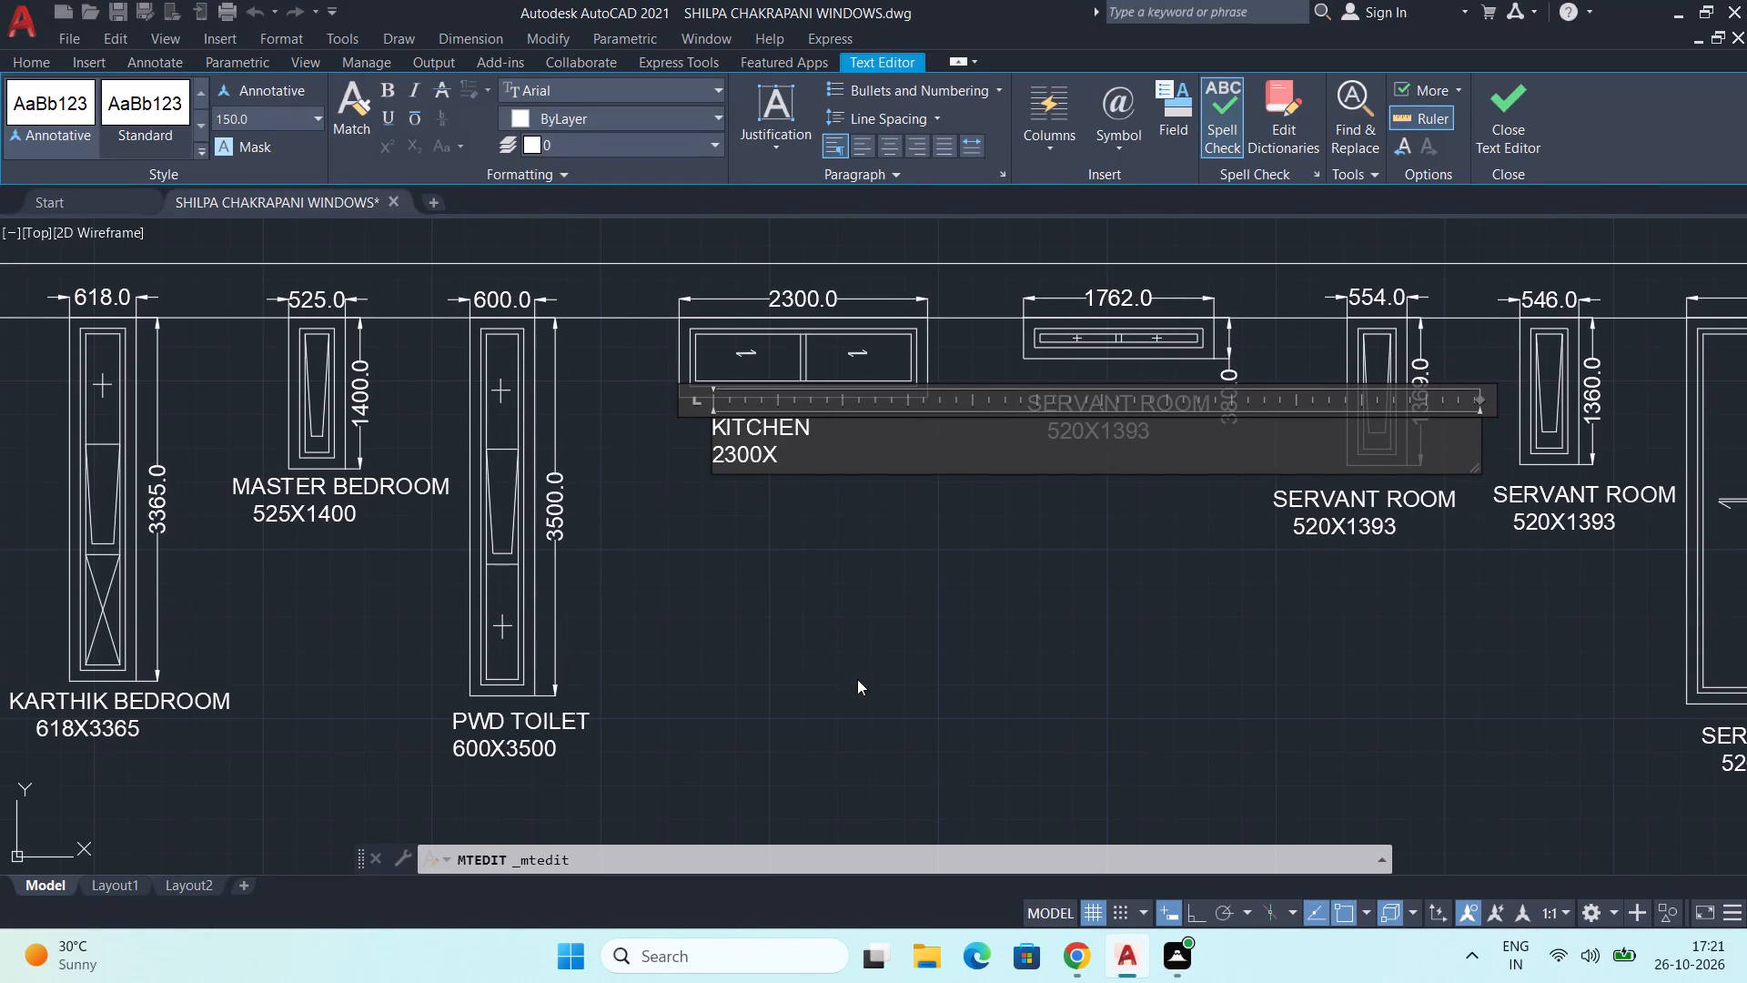
type("739")
left_click(840, 641)
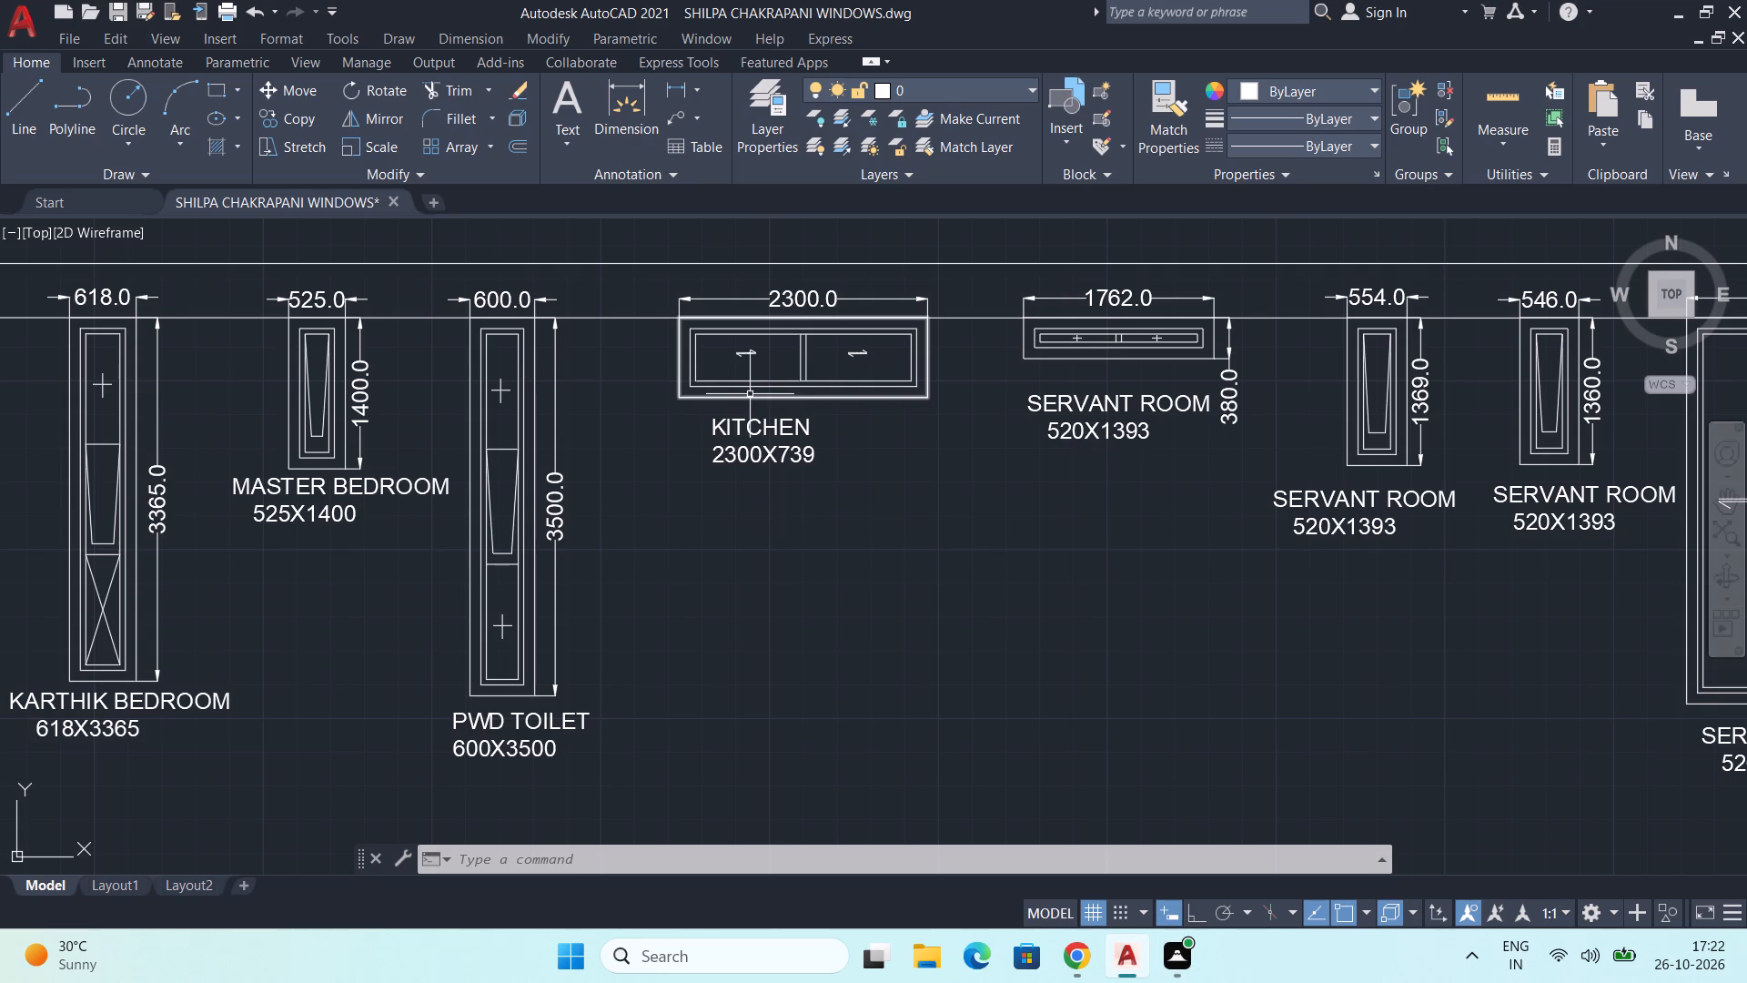
Move the KITCHEN label so it sits centred just beneath the 2300-wide window.
scroll(821, 404, "up", 1)
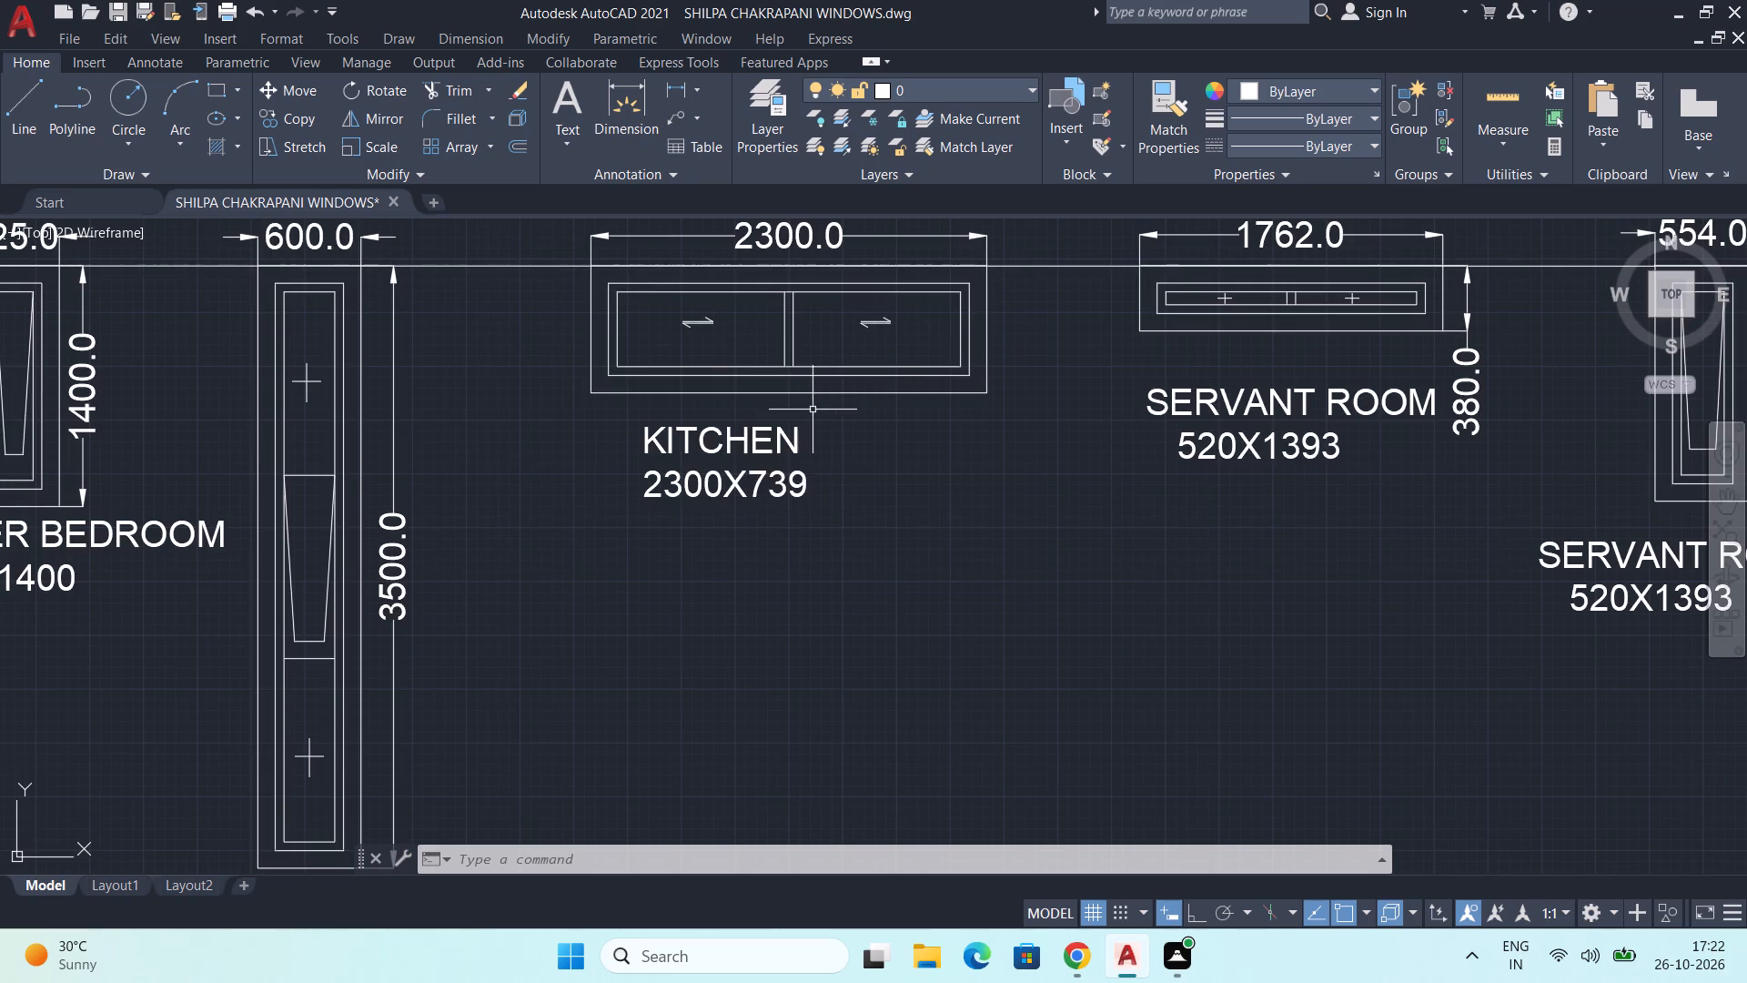
left_click(693, 441)
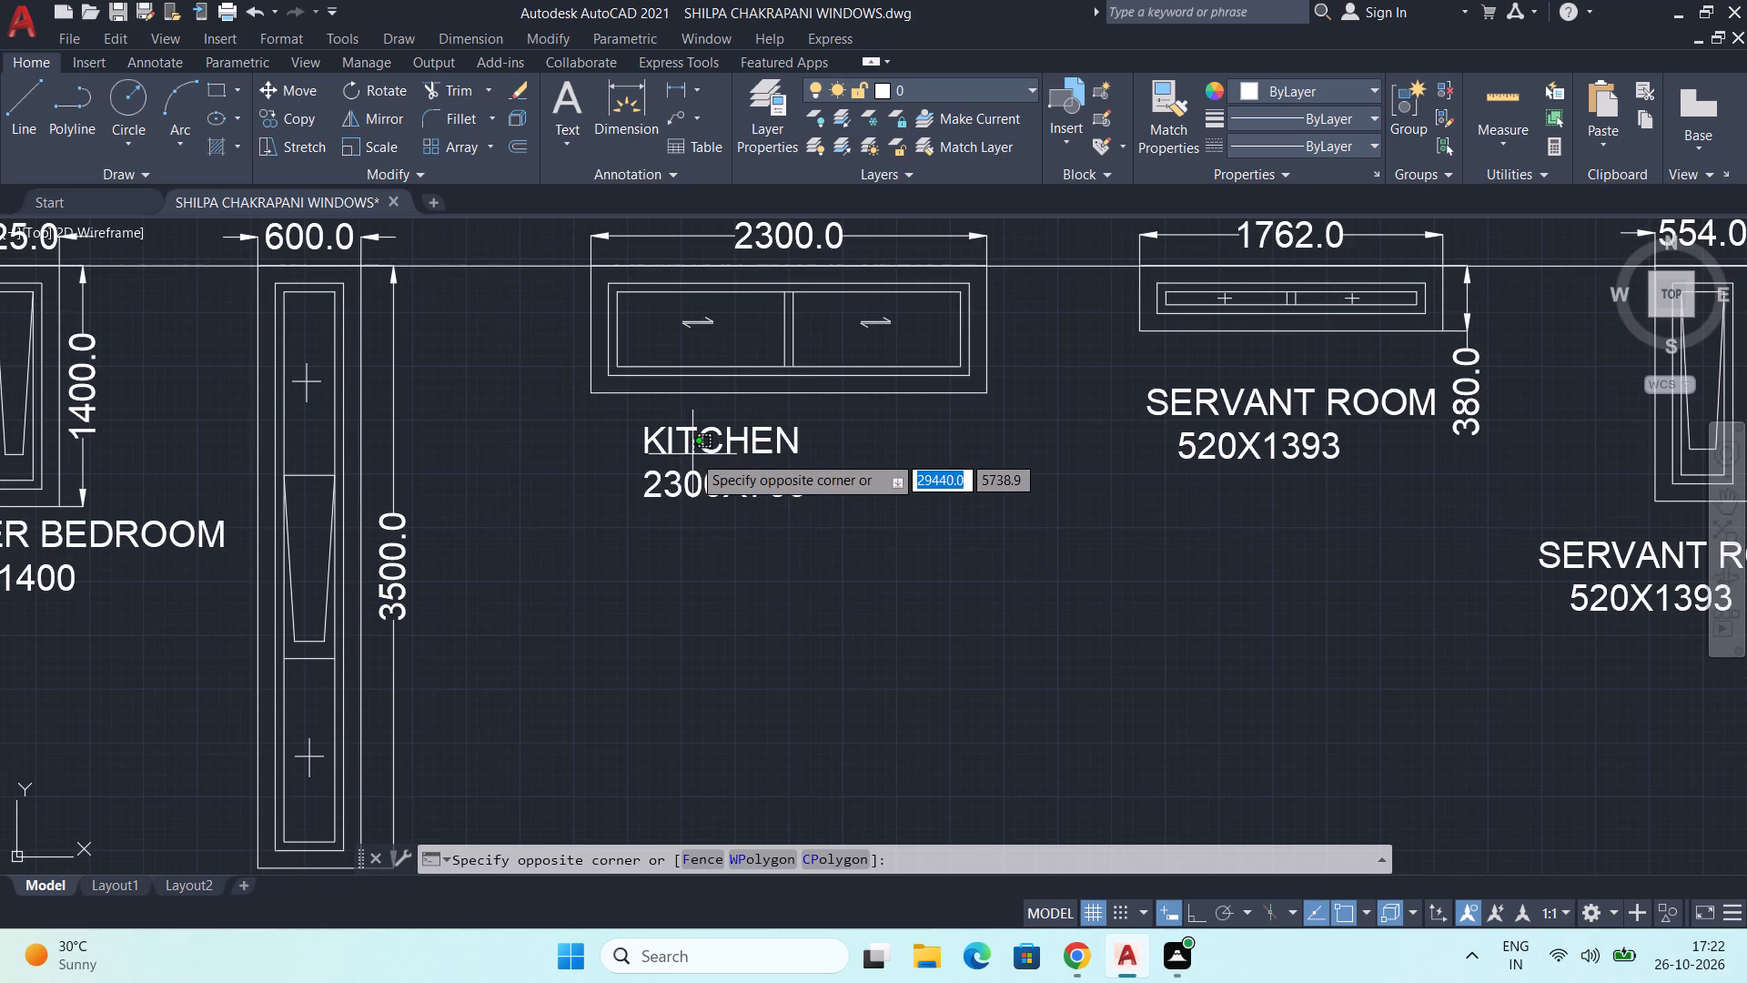
key("space")
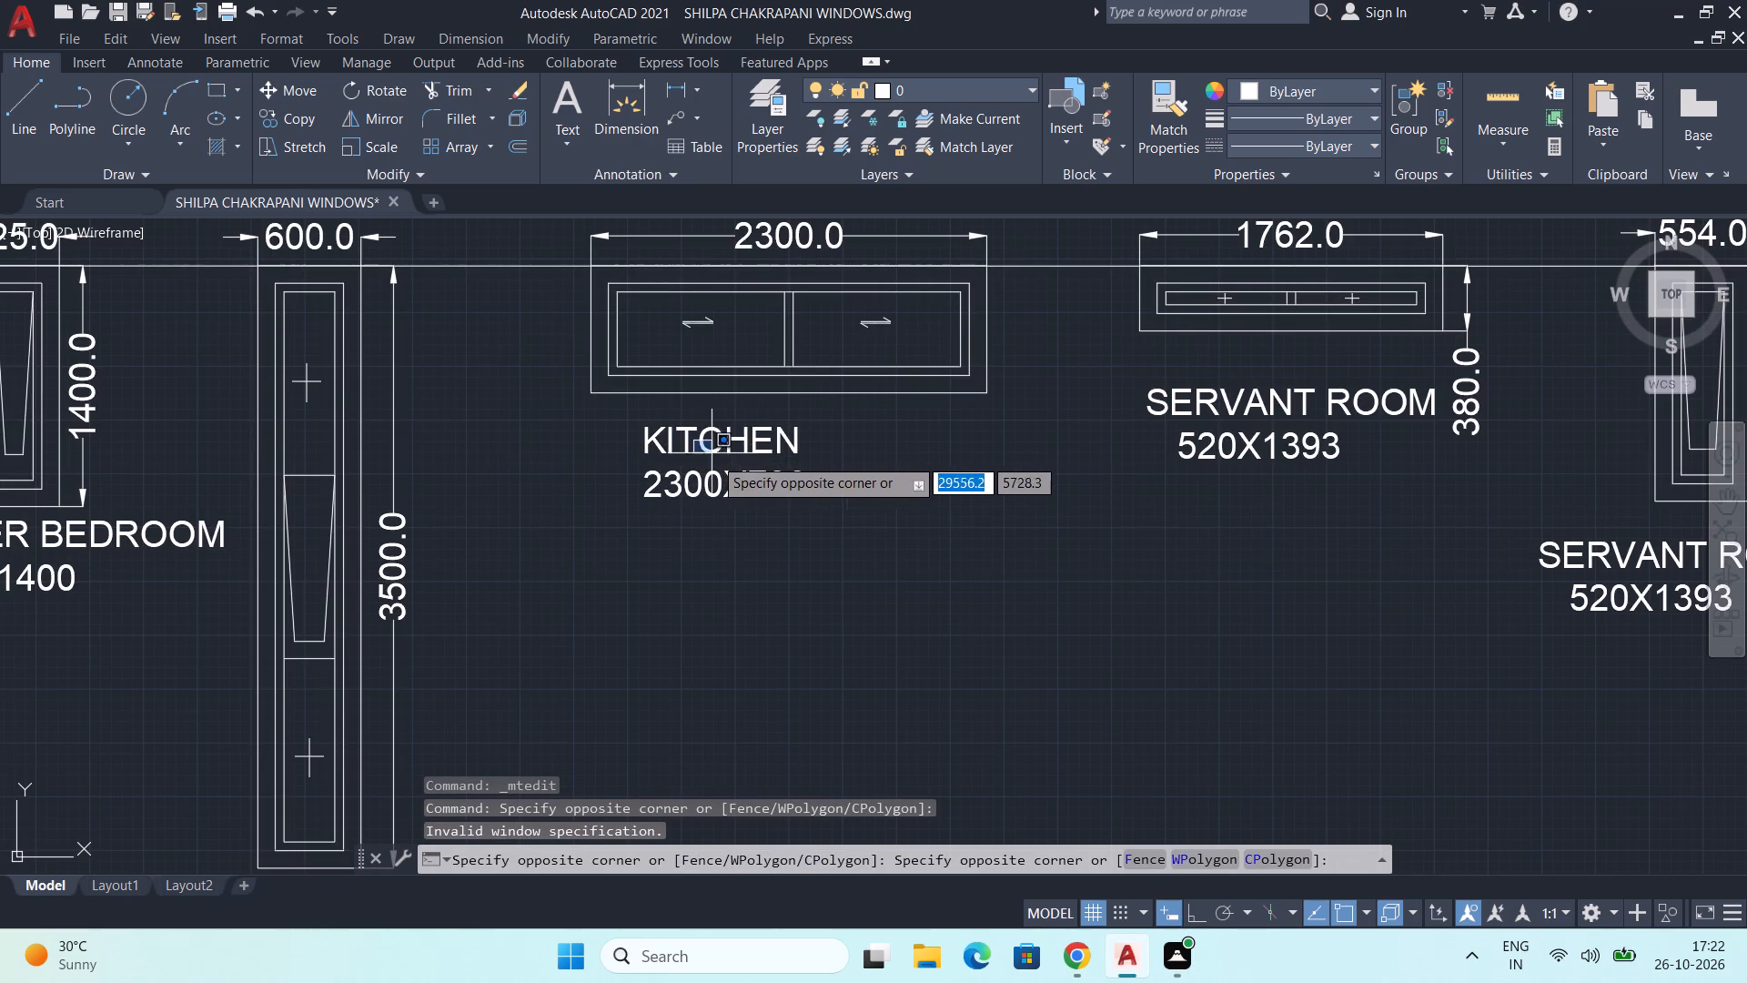
key("Escape")
left_click(702, 441)
left_click_drag(688, 454, 746, 439)
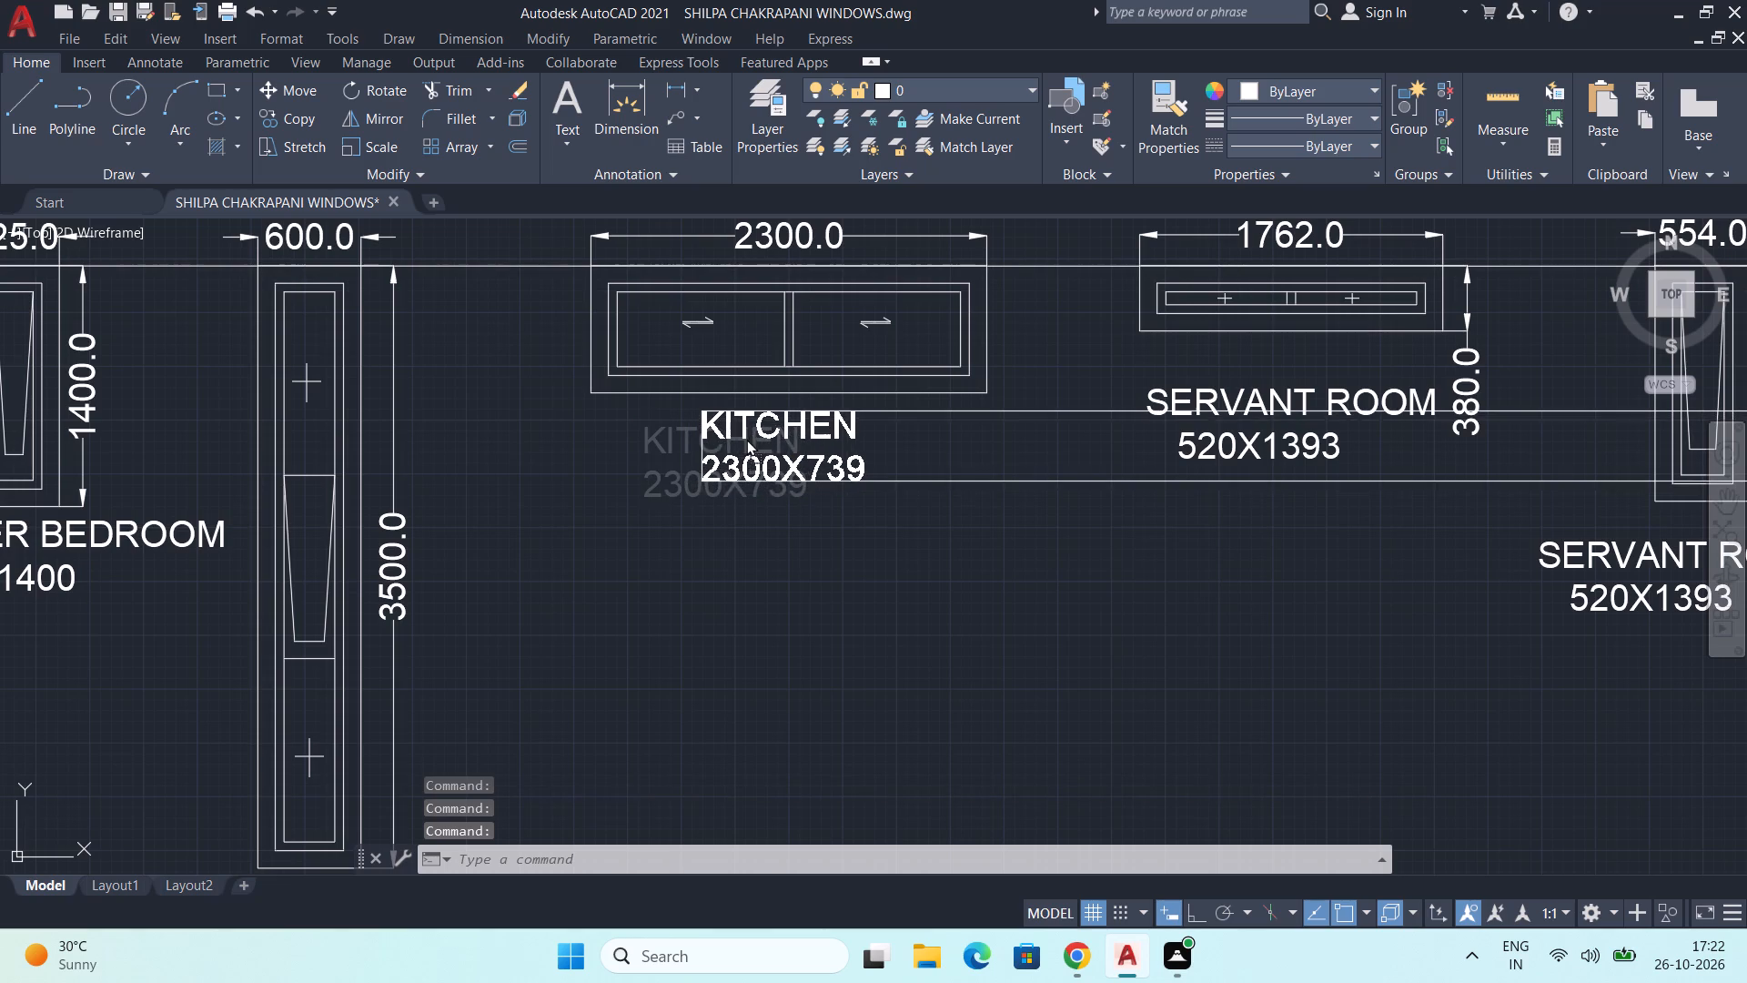
left_click_drag(746, 439, 738, 438)
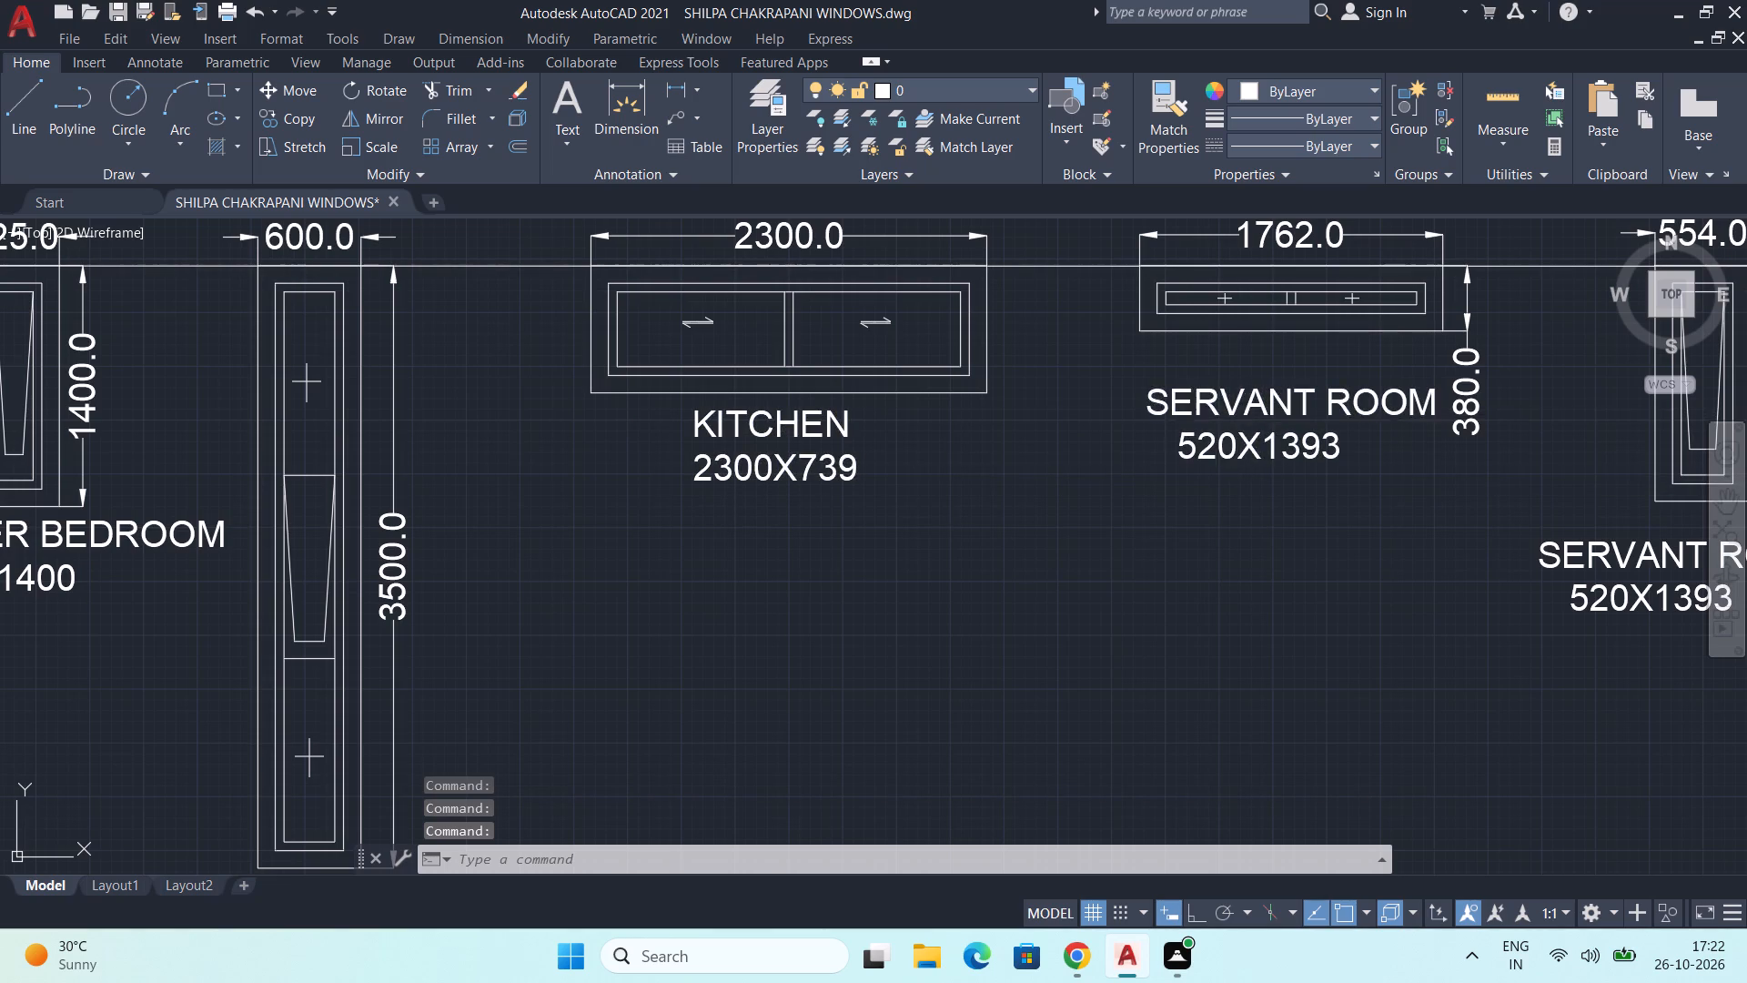
Replace the label text beneath the 1762-wide HOUSE window with STORE ROOM and the size line 1762X380.
double_click(1237, 437)
left_click_drag(1368, 451, 1076, 402)
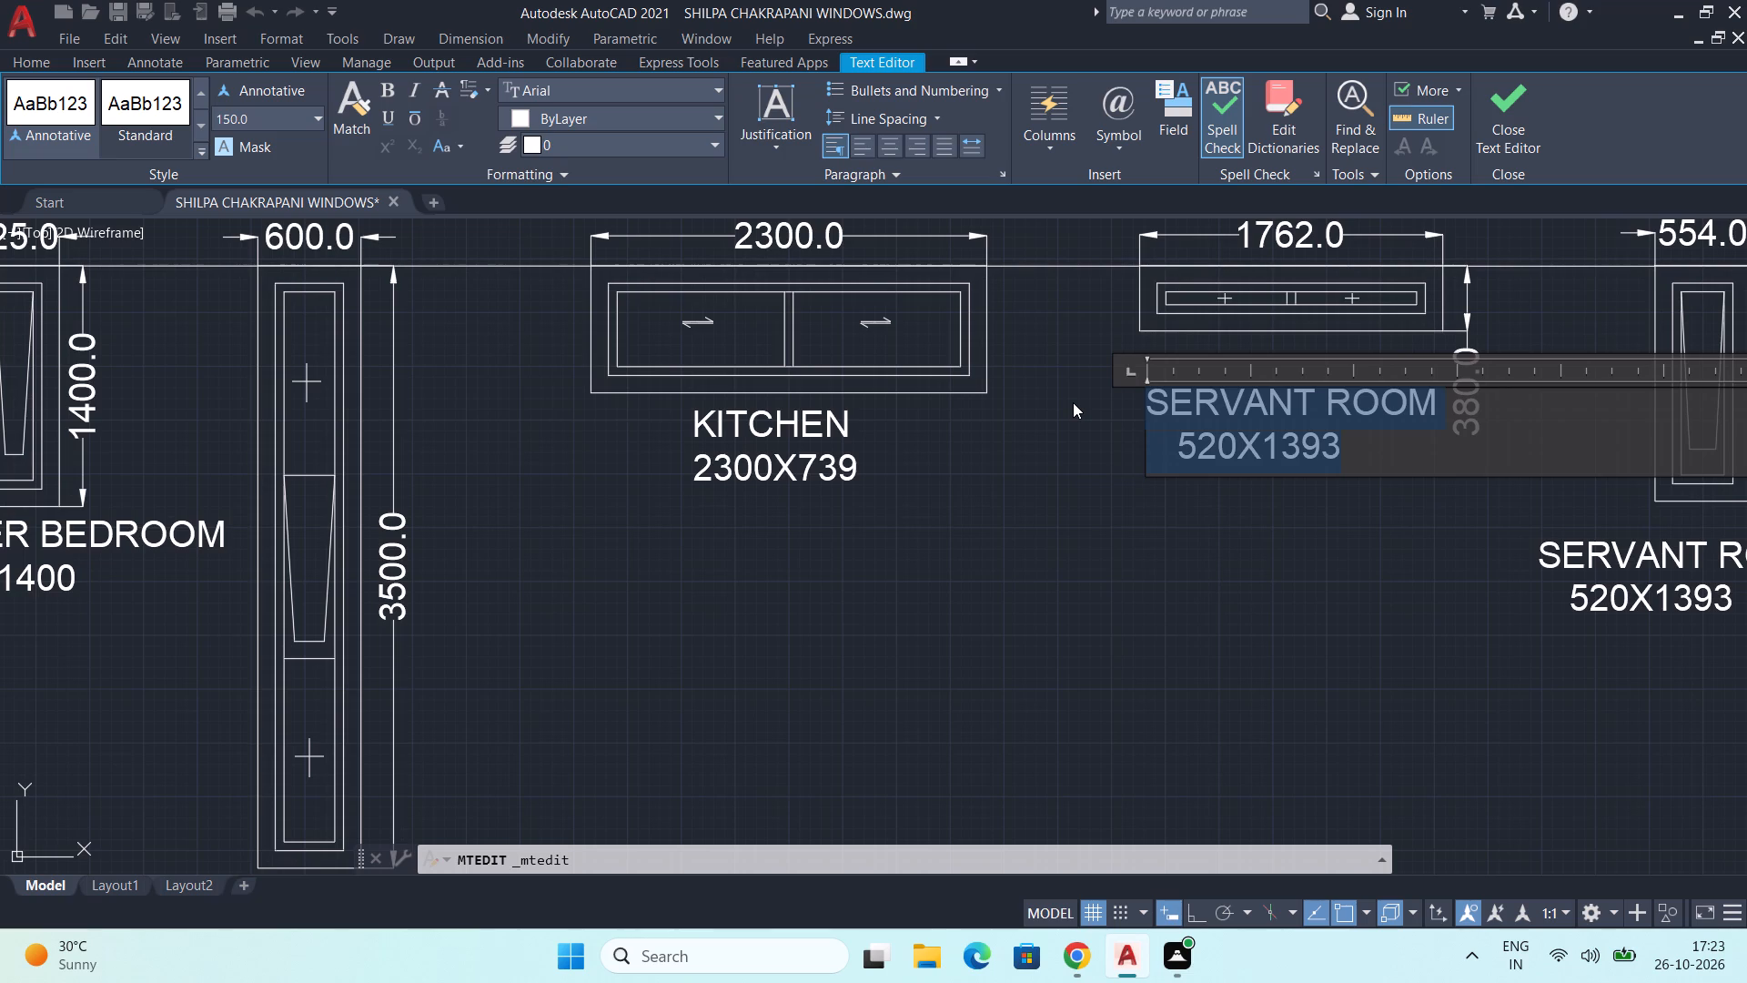
type("ST")
type("ORE ROOM")
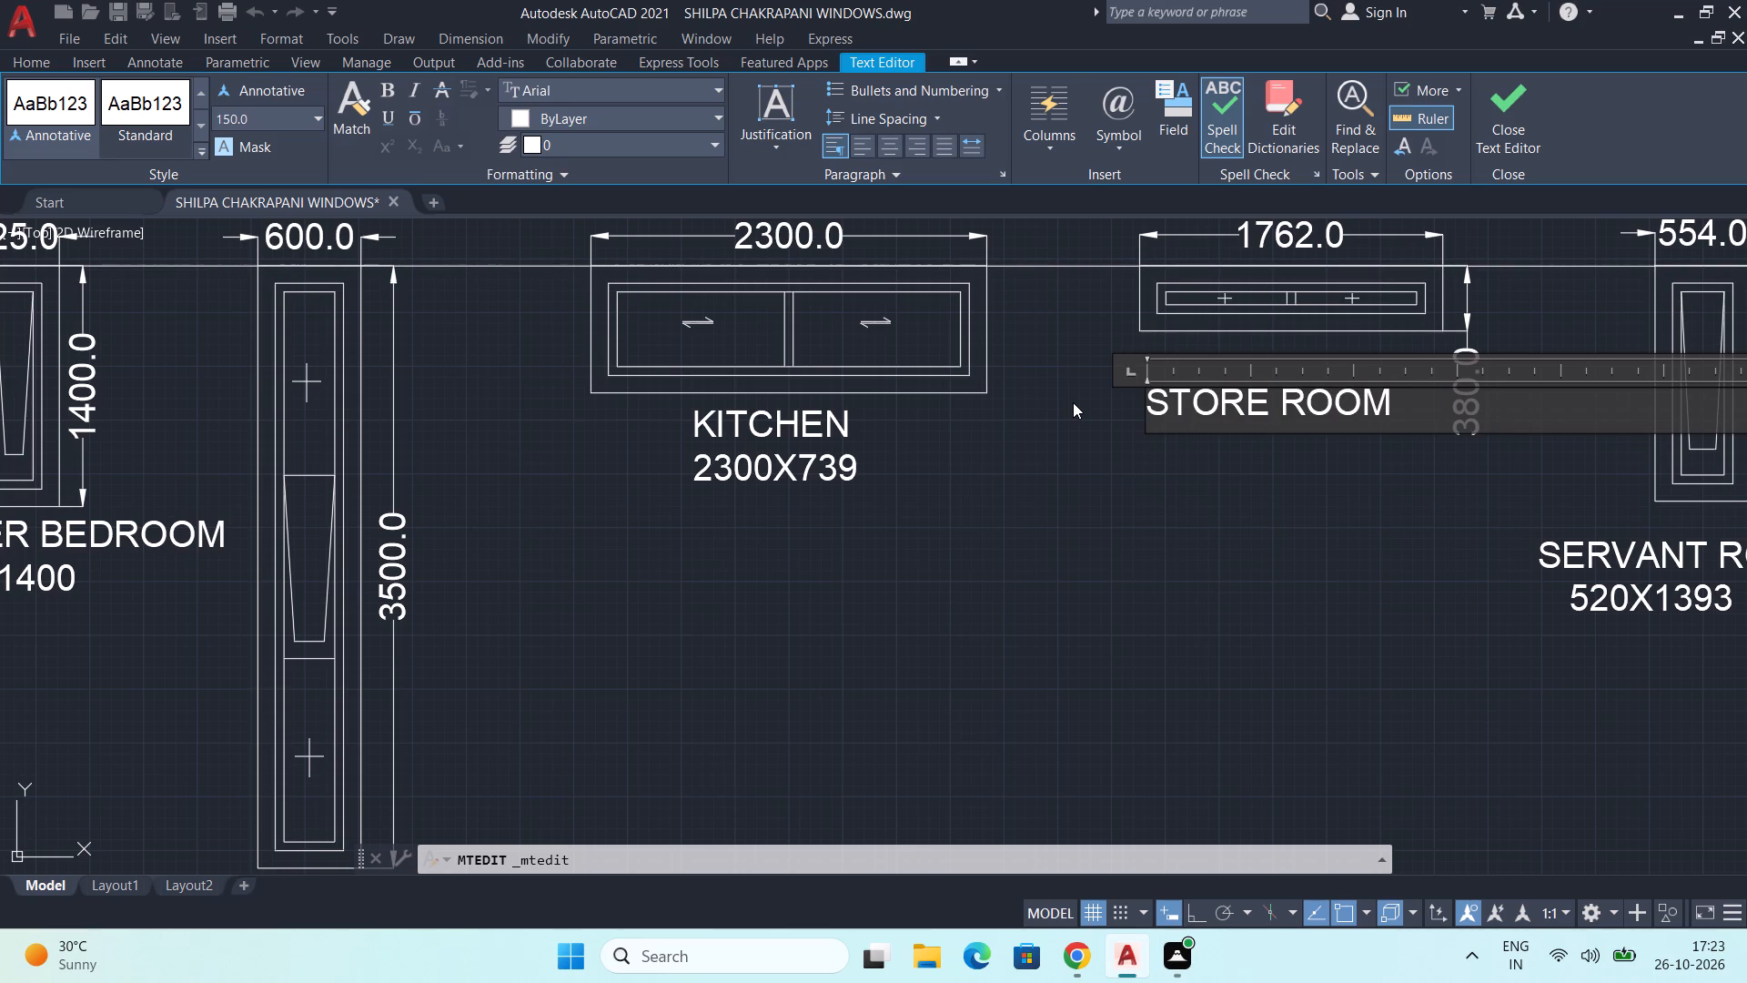
key("Return")
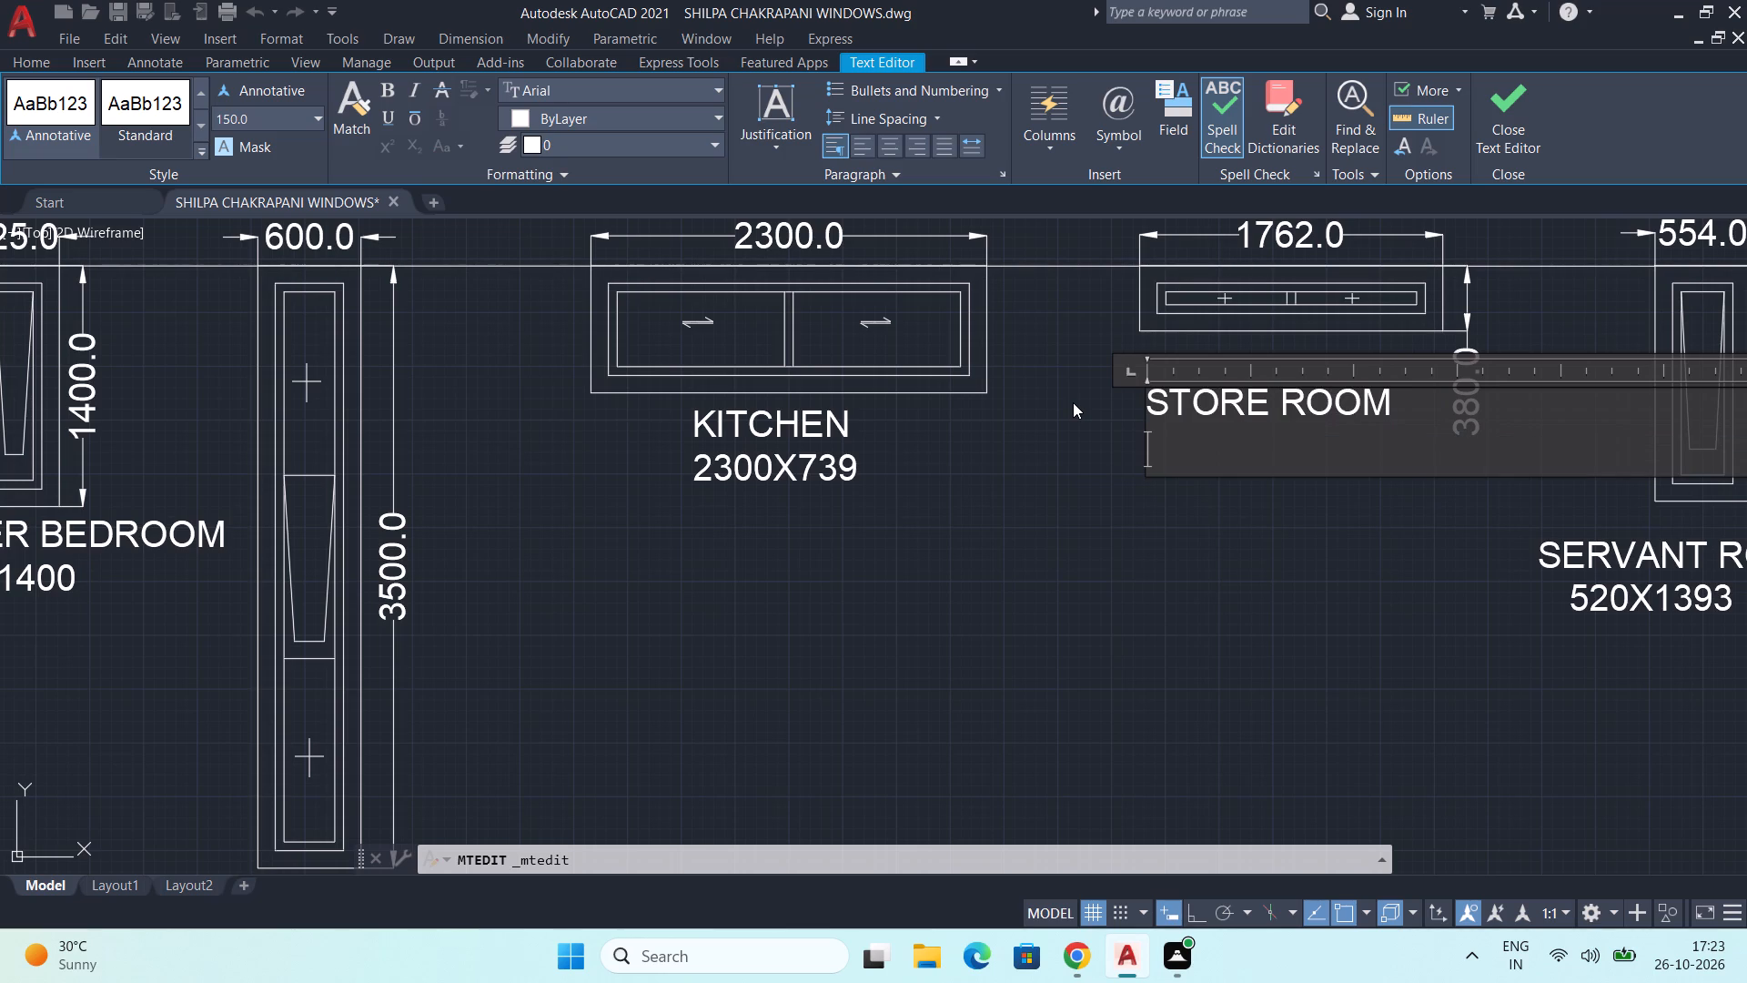
type("1762")
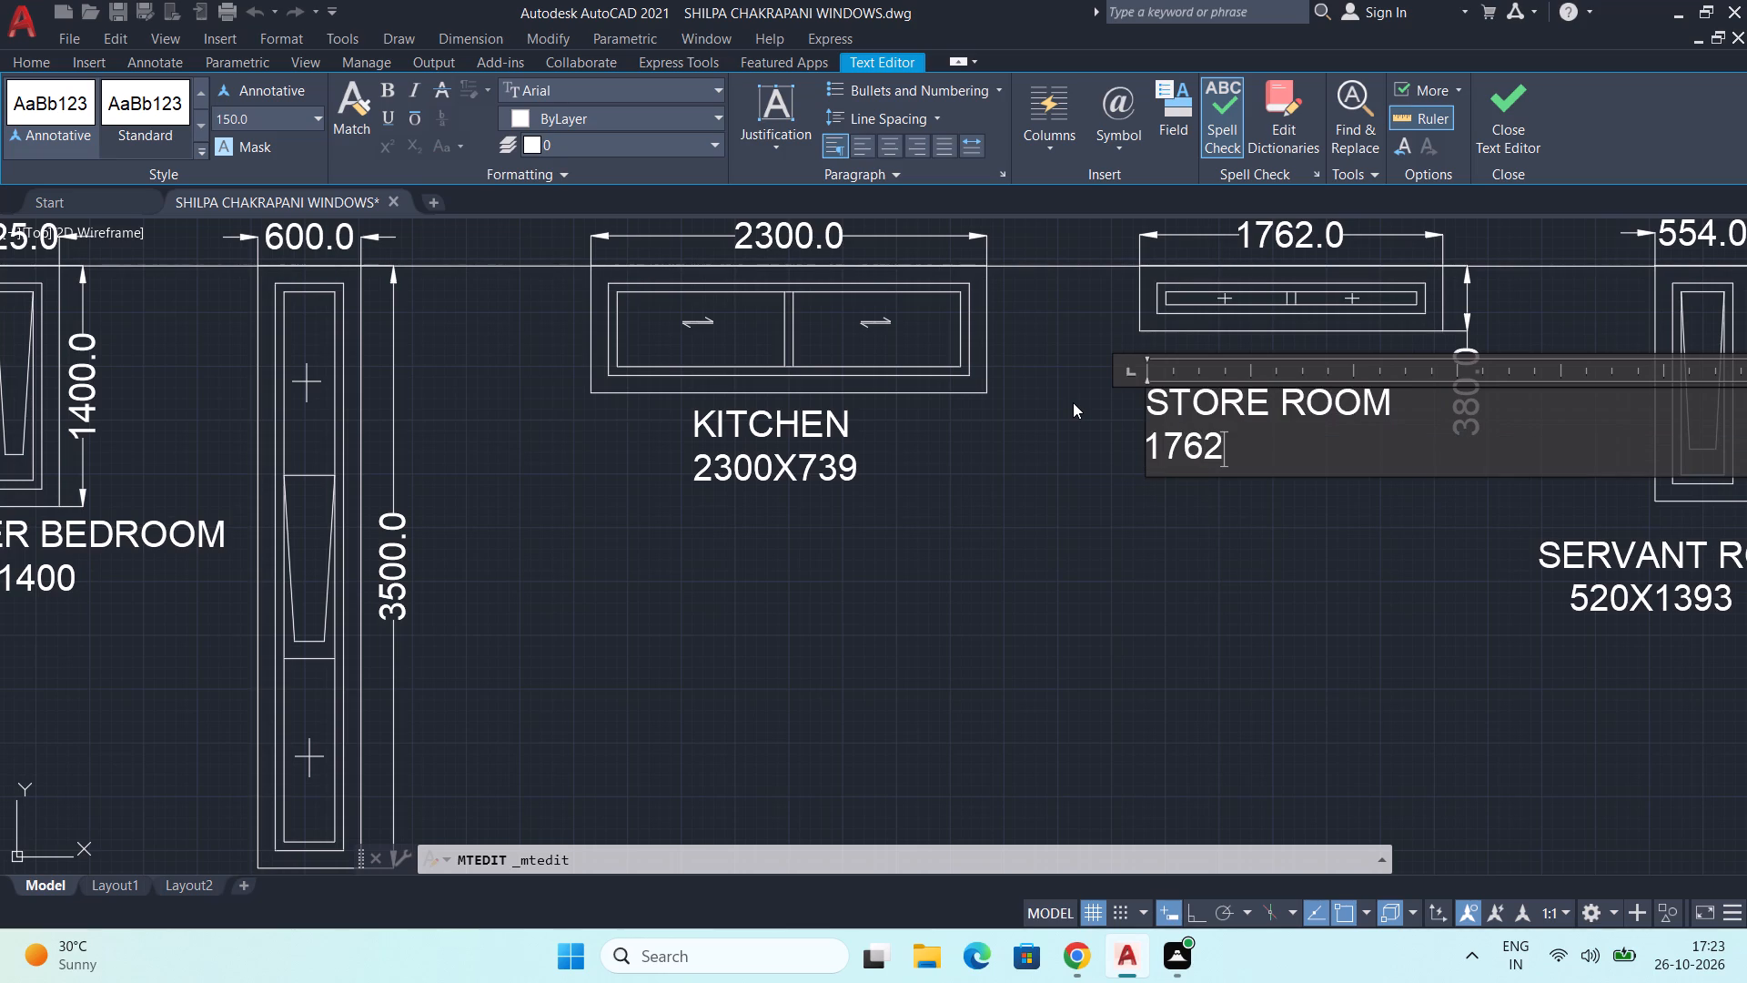
key("x")
type("380")
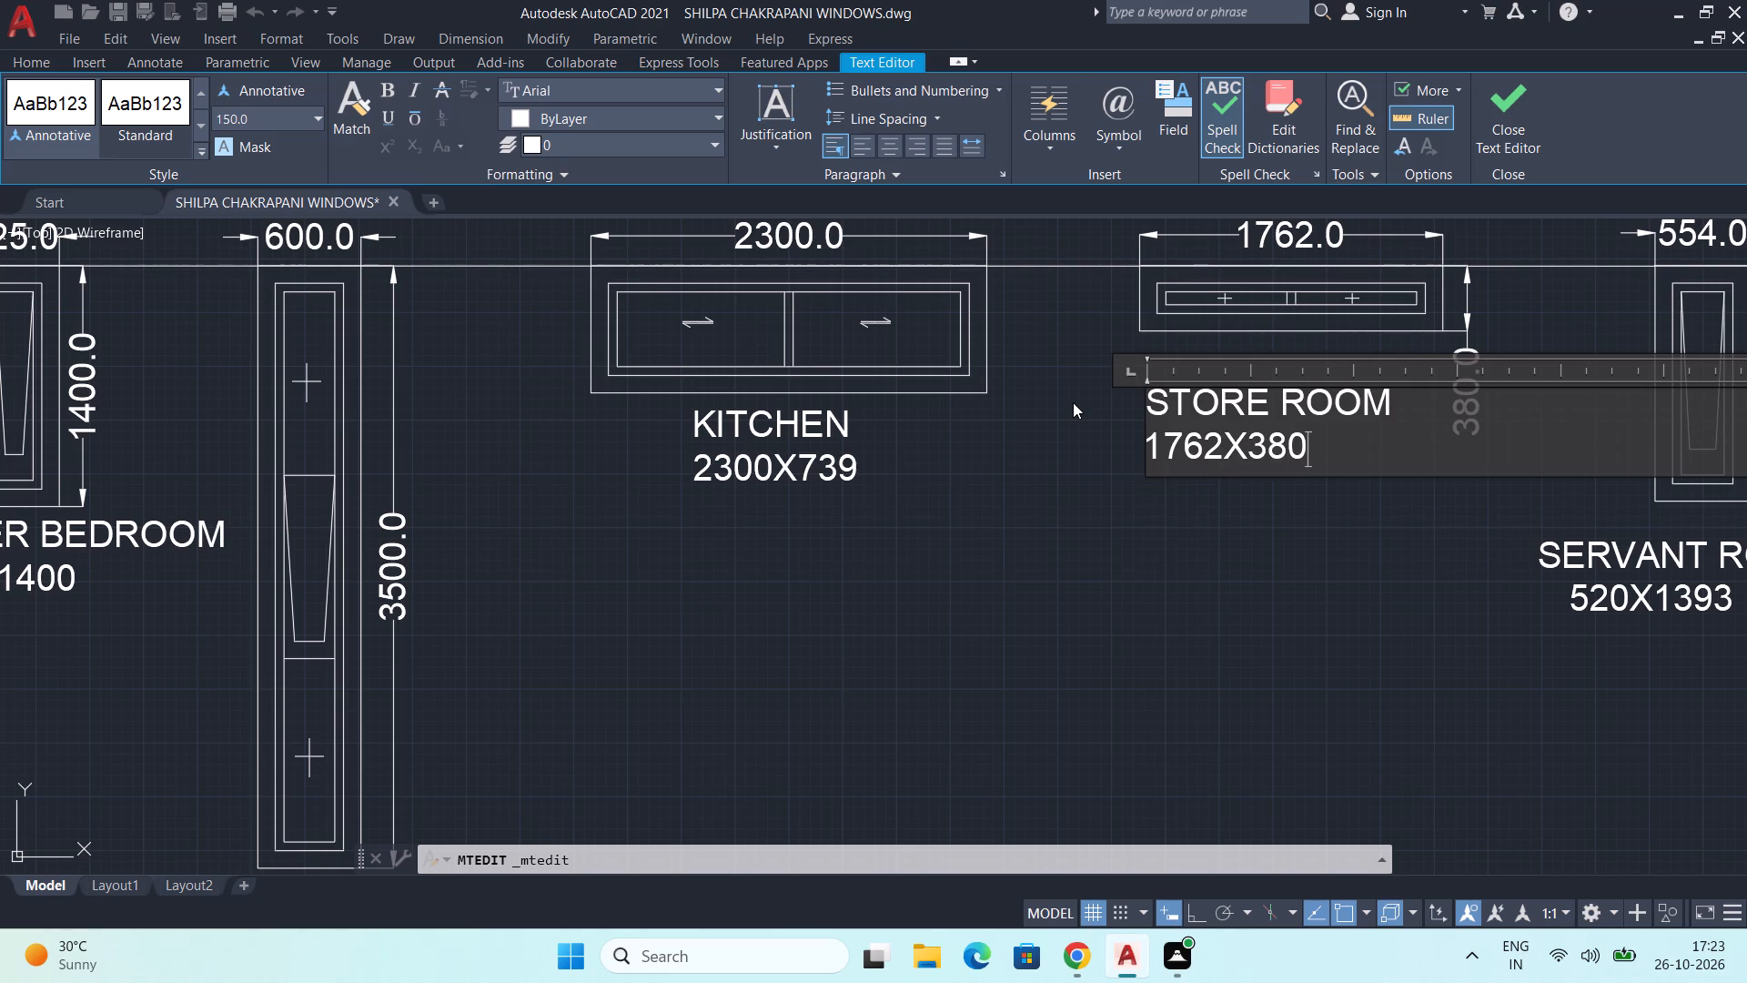
key("Return")
left_click(1111, 492)
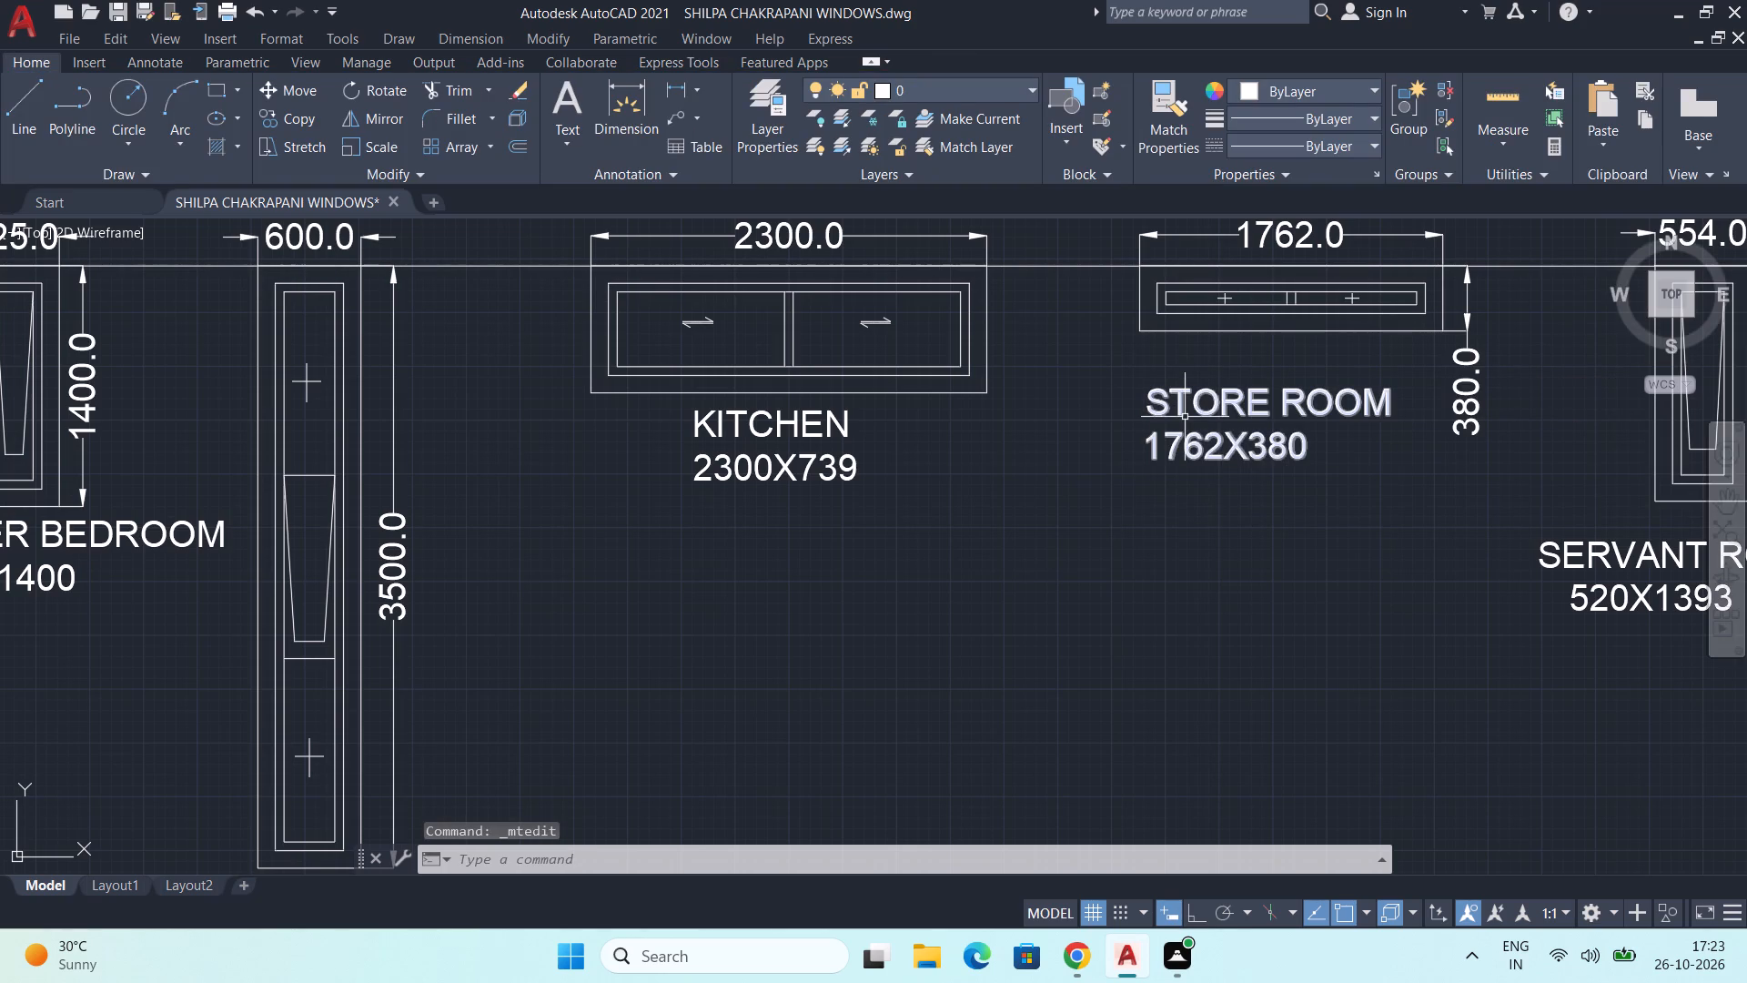
Indent the 1762X380 size line by two spaces so it sits centred under STORE ROOM.
double_click(1181, 438)
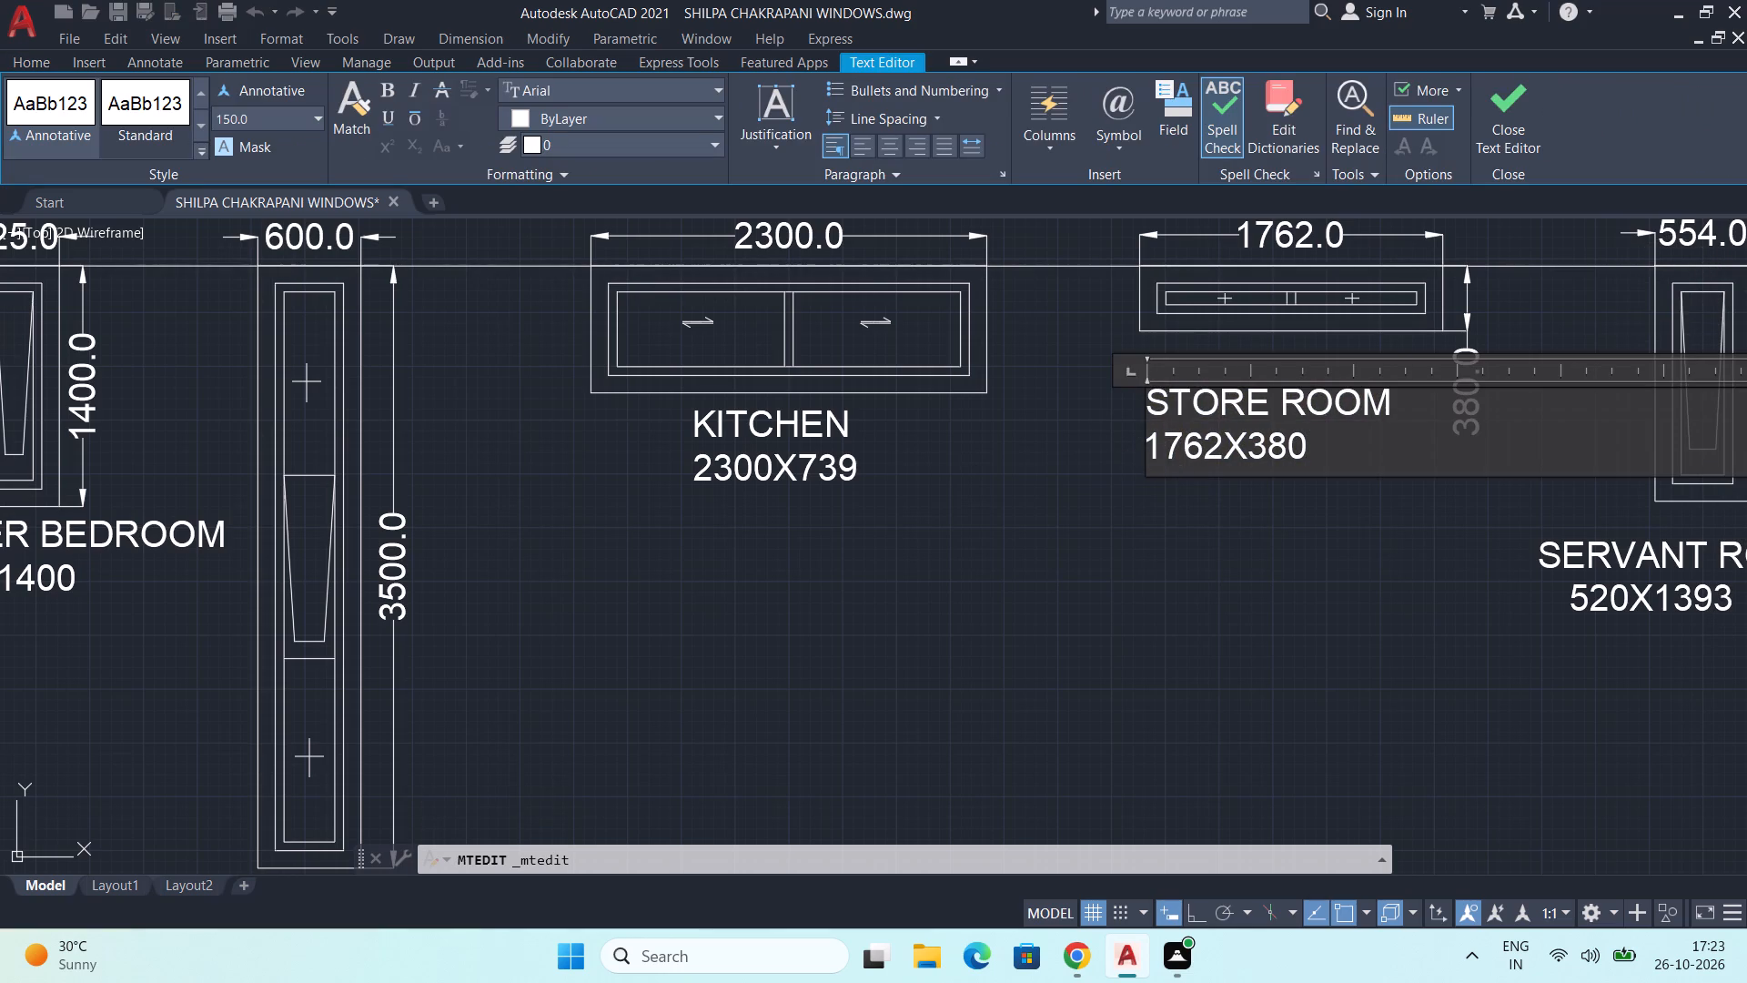
left_click(1146, 447)
key("space")
key("space")
left_click(1092, 488)
Replace the label text beneath the 554-wide HOUSE window with OFFICE TOILET and the size line 554X1369.
scroll(1333, 513, "down", 1)
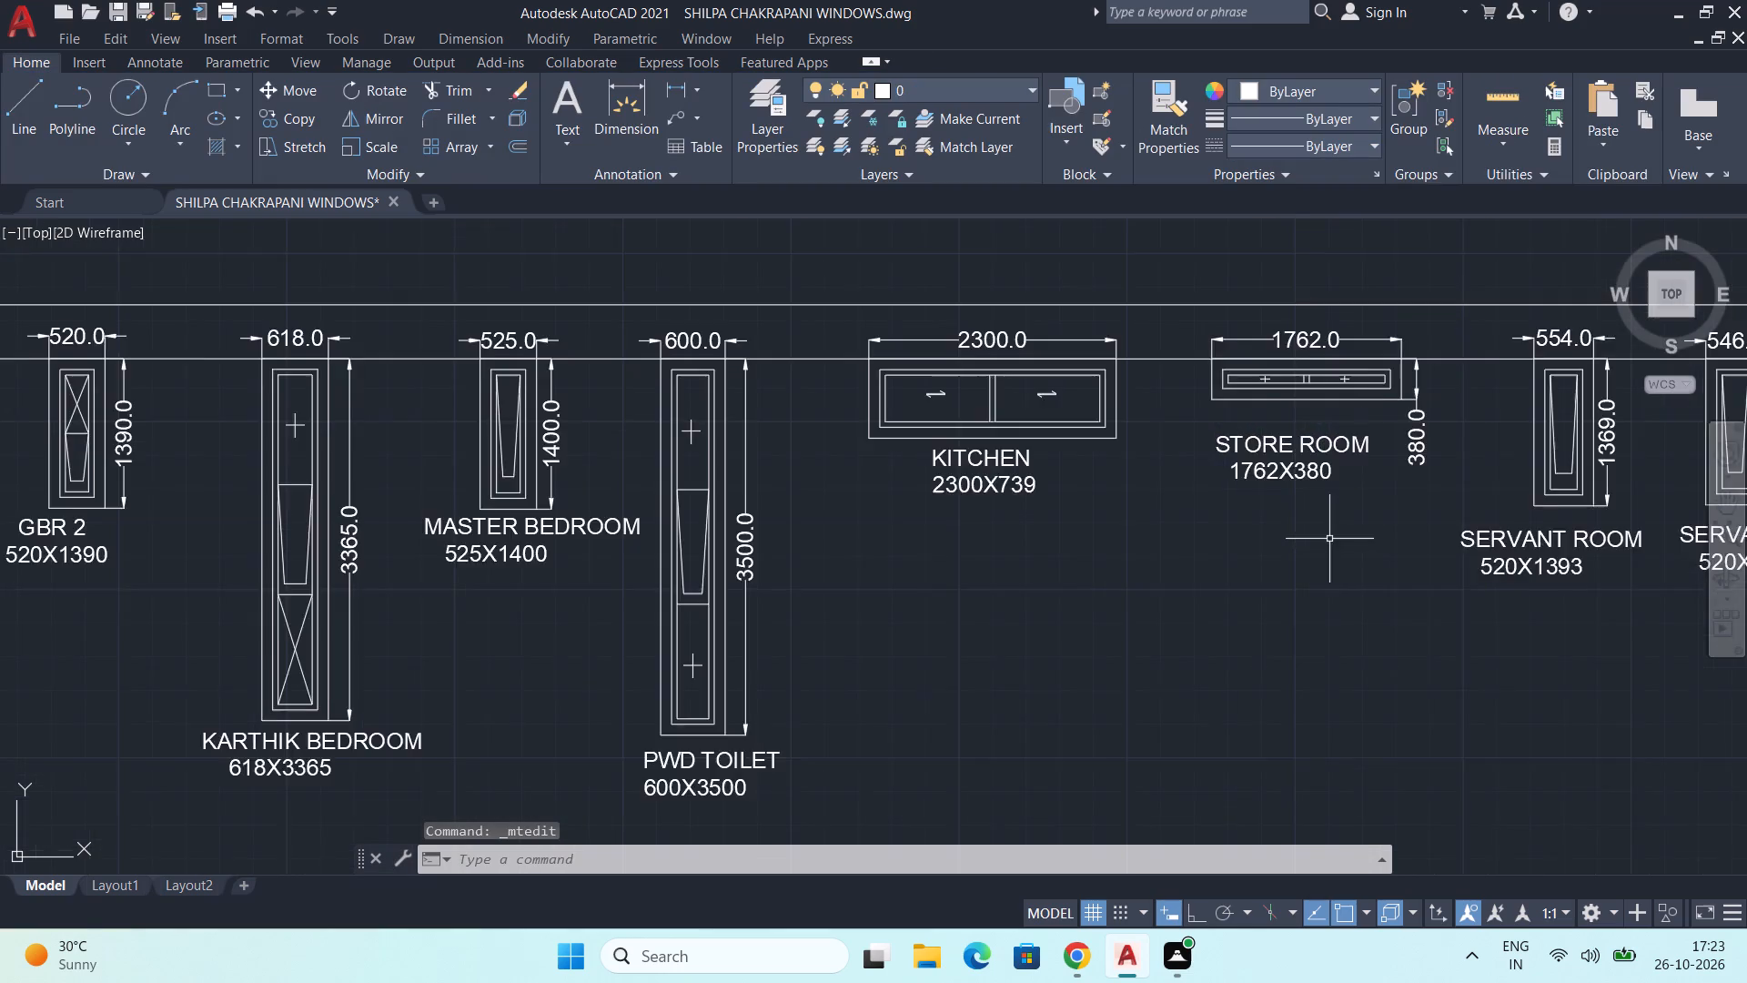
middle_click_drag(1328, 544, 1105, 512)
scroll(1266, 559, "up", 2)
left_click(1309, 502)
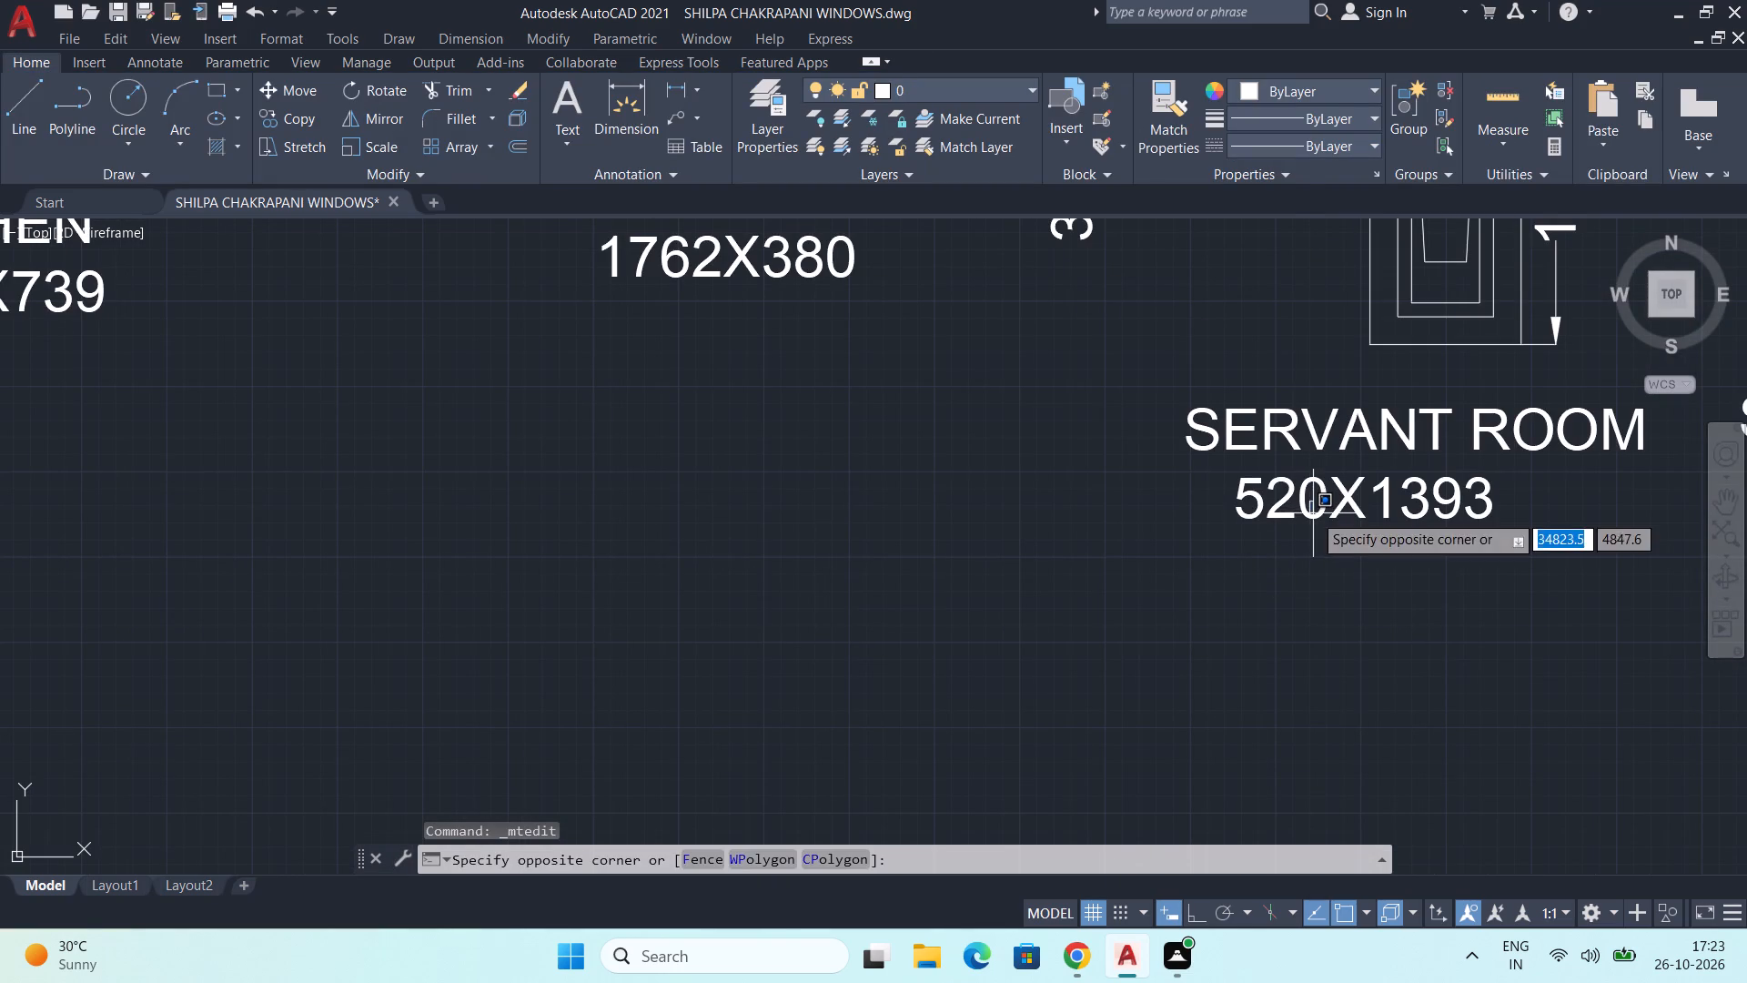
left_click(1313, 515)
double_click(1345, 502)
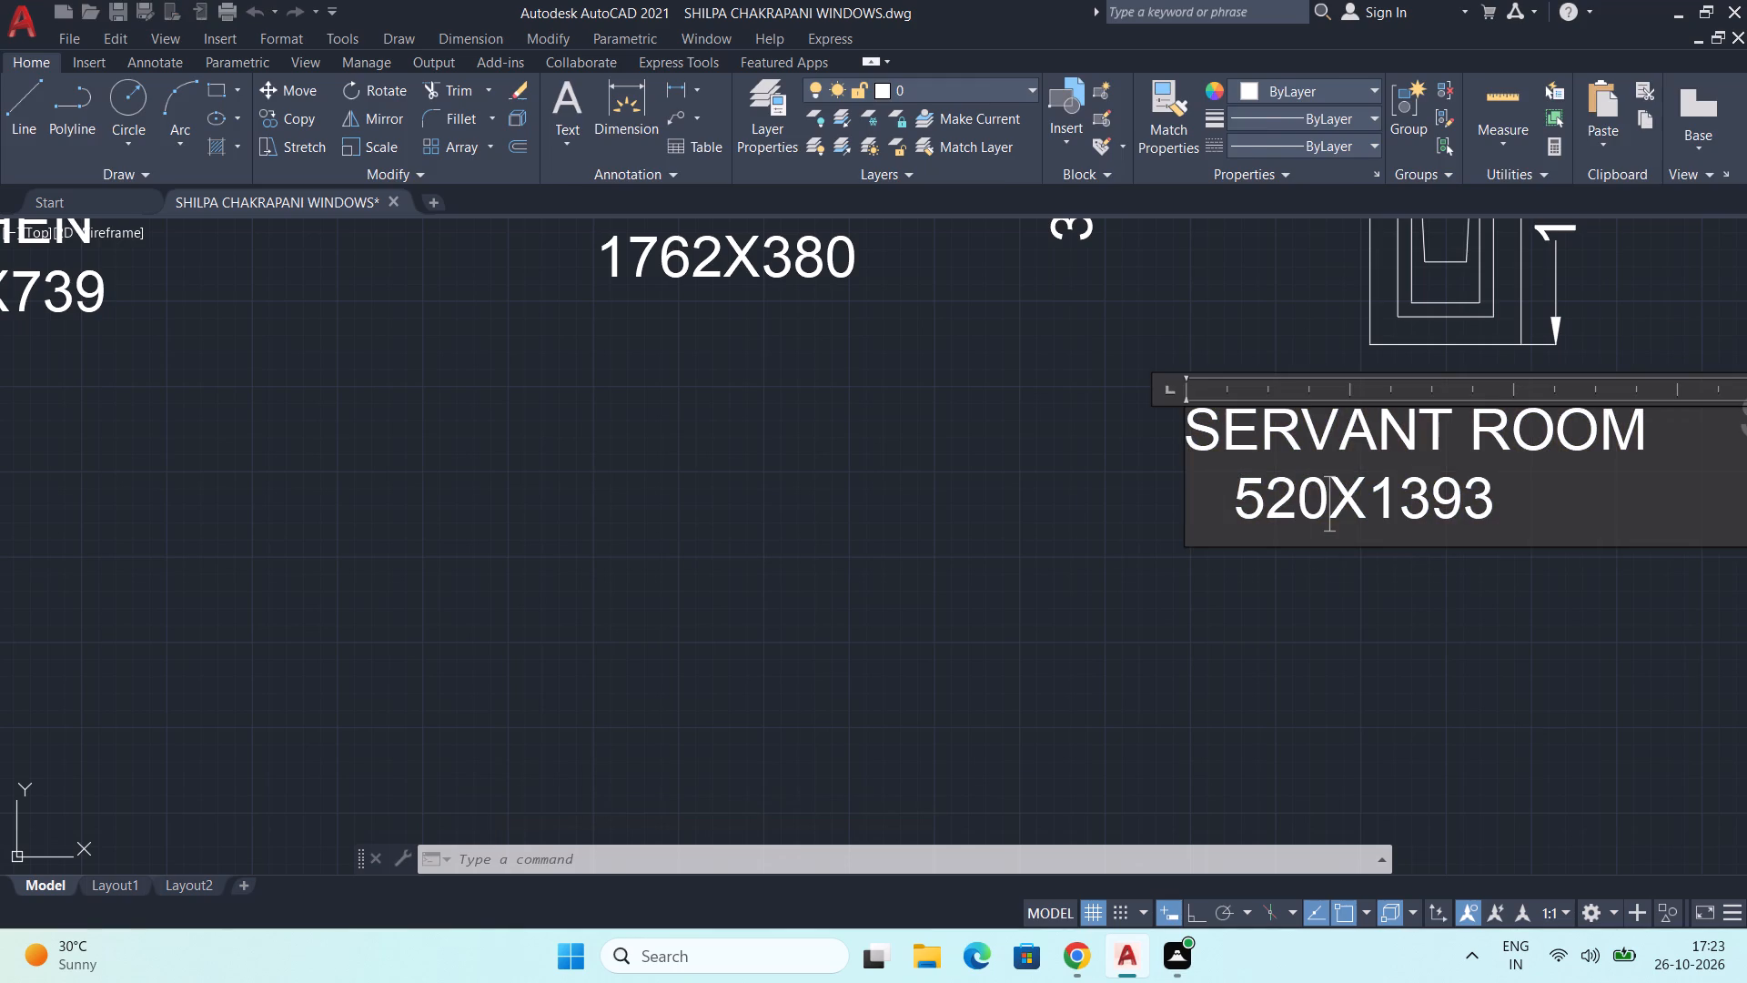
left_click_drag(1574, 517, 1104, 452)
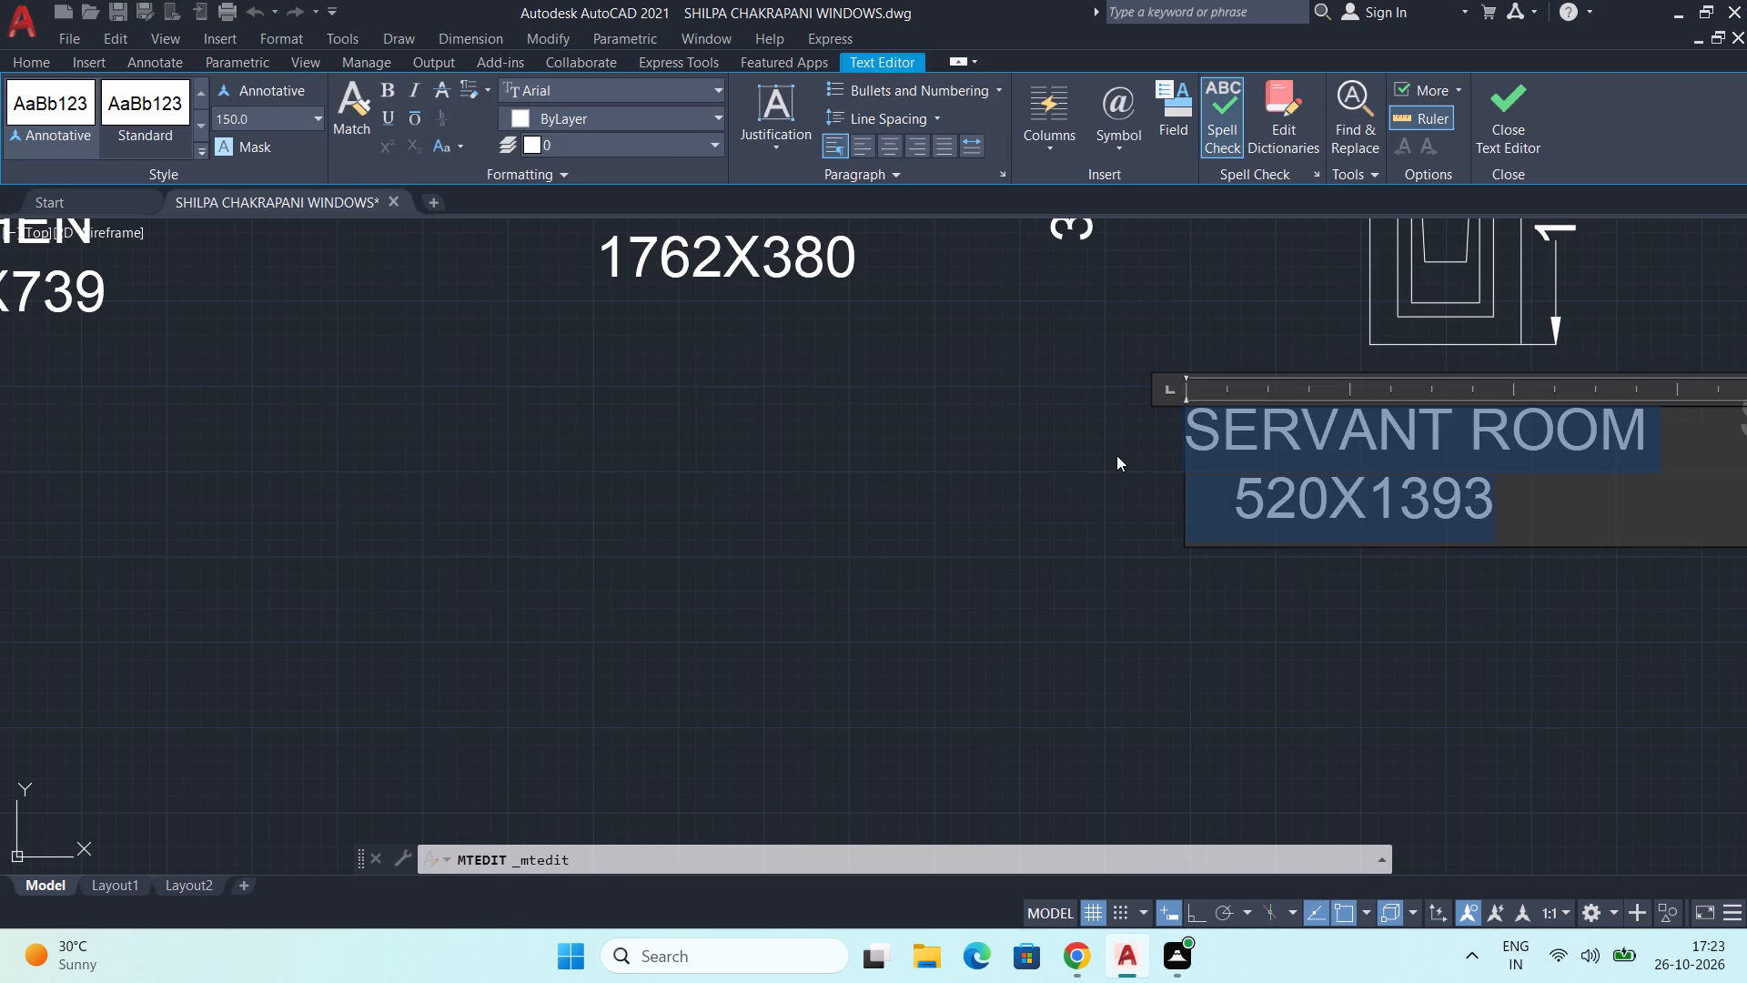
type("OFFICE TOILET")
key("Return")
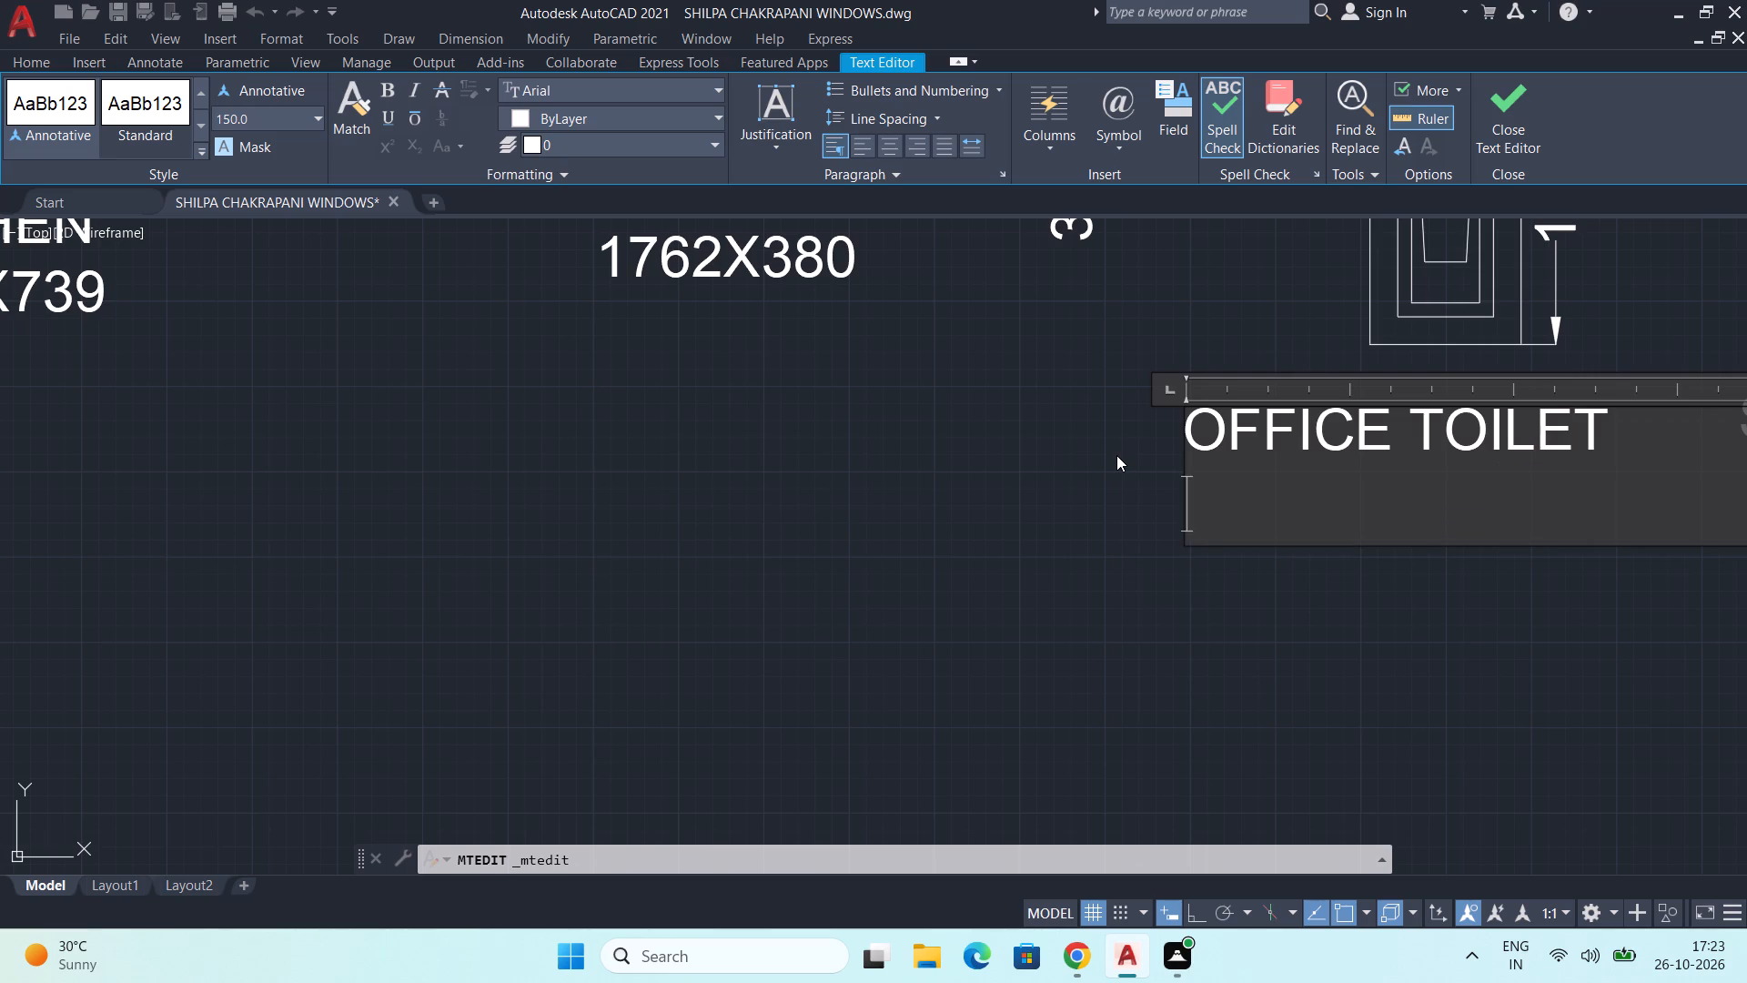
scroll(1127, 534, "down", 1)
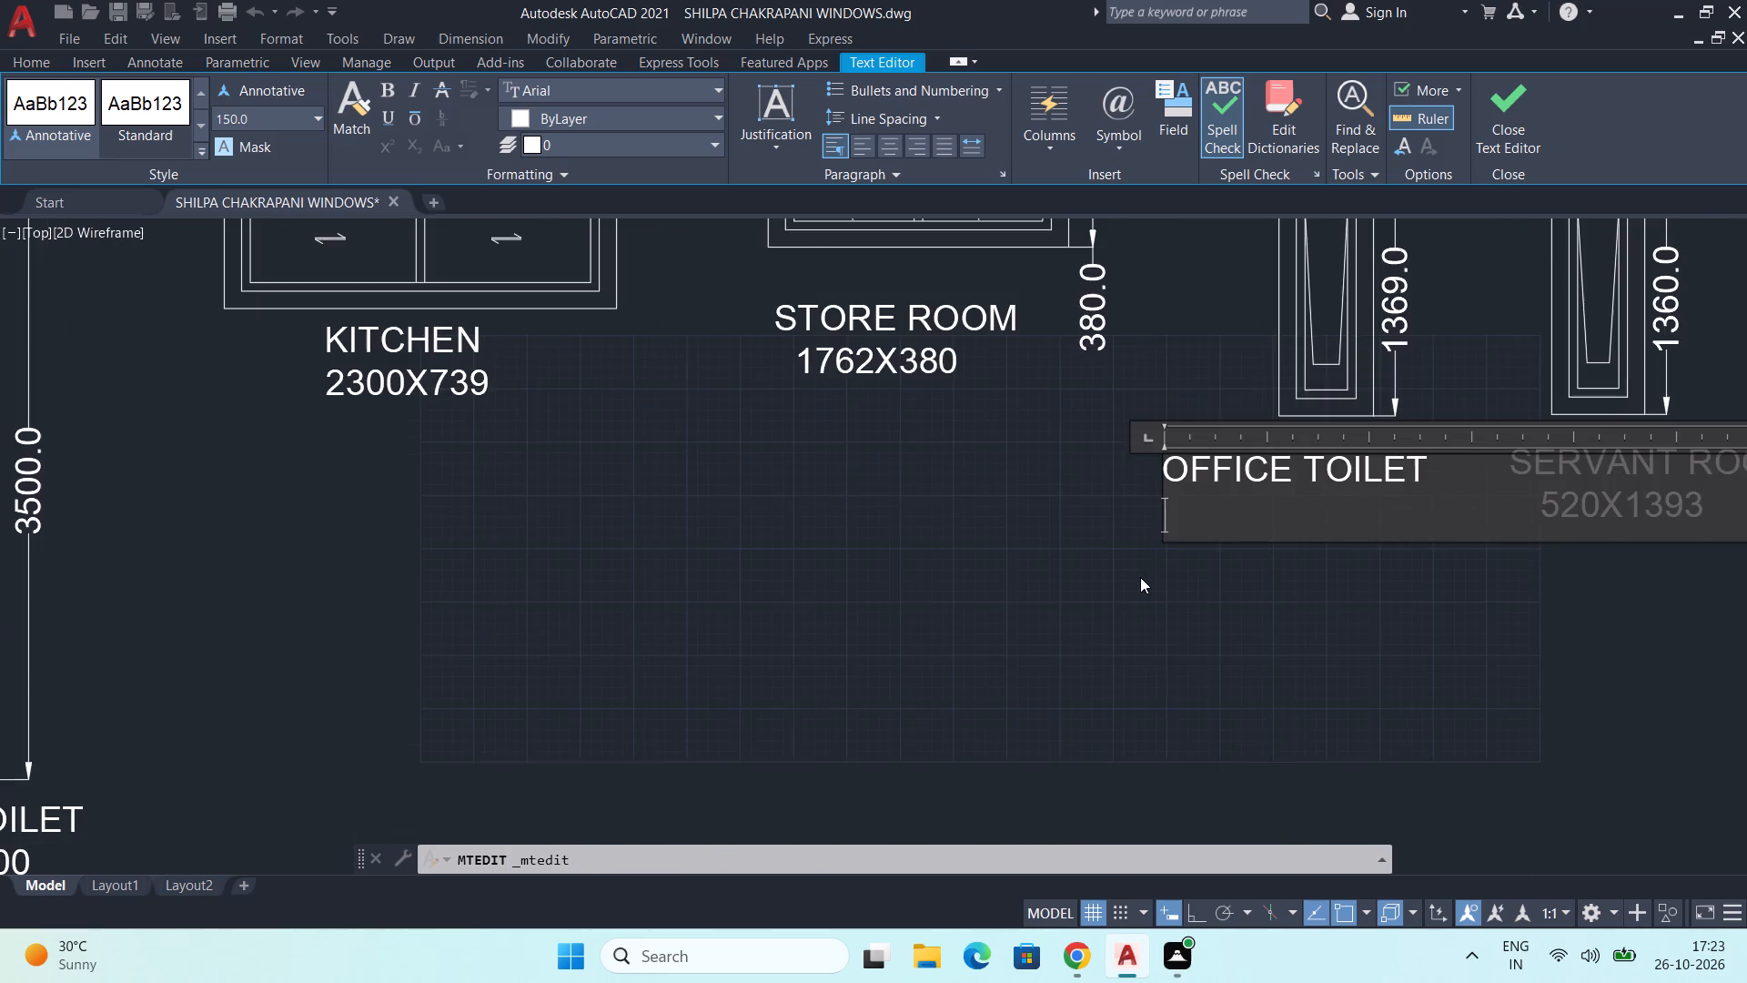
middle_click_drag(1135, 571, 852, 736)
type("554")
key("x")
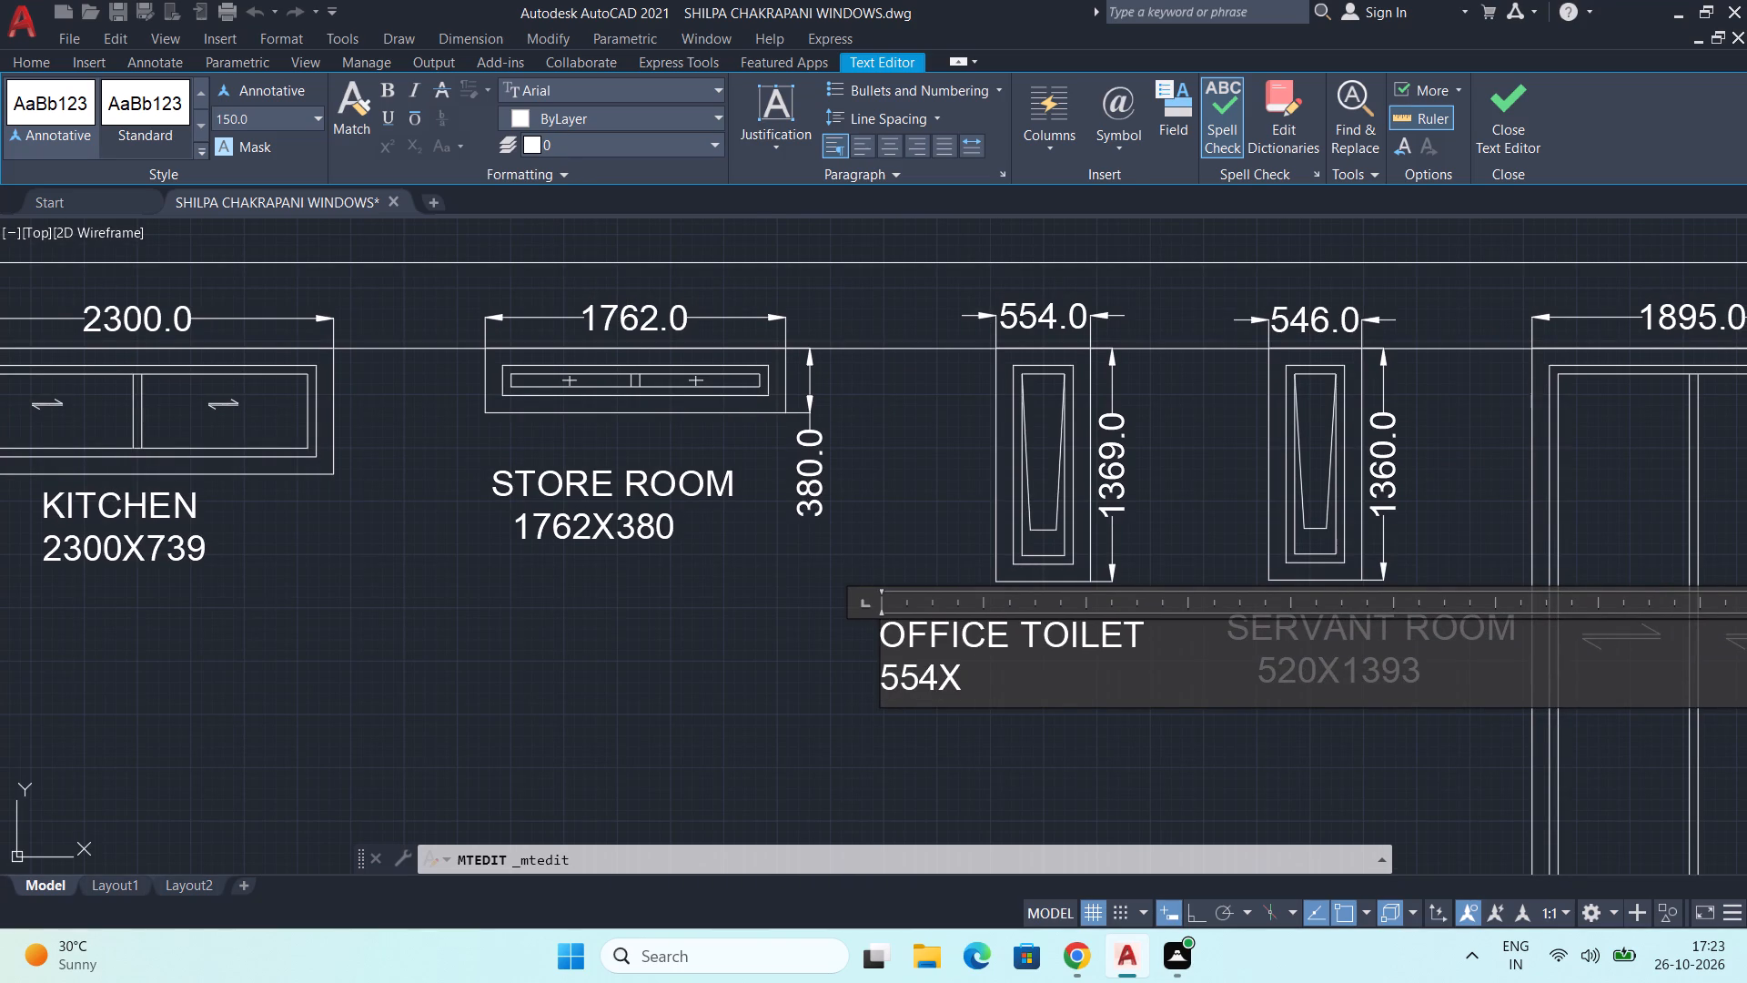
type("1369")
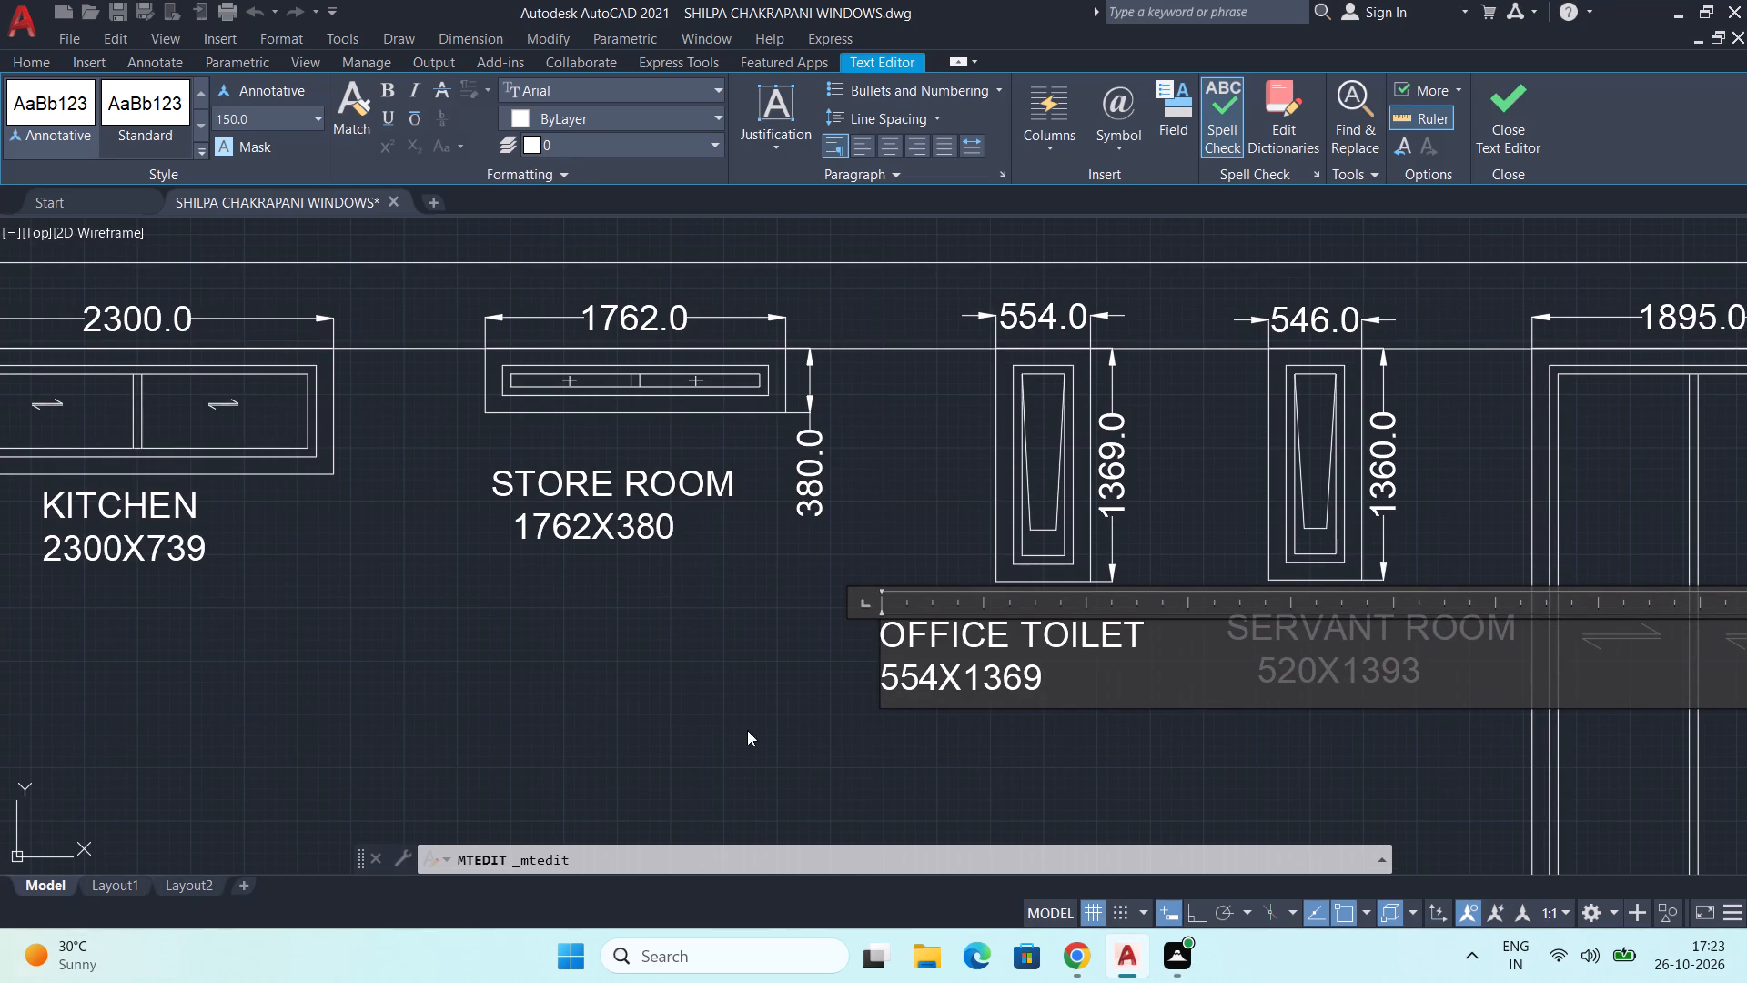
Indent the 554X1369 size line by three spaces under OFFICE TOILET and finish editing the label.
left_click(880, 674)
key("space")
key("space")
key("space")
left_click(822, 699)
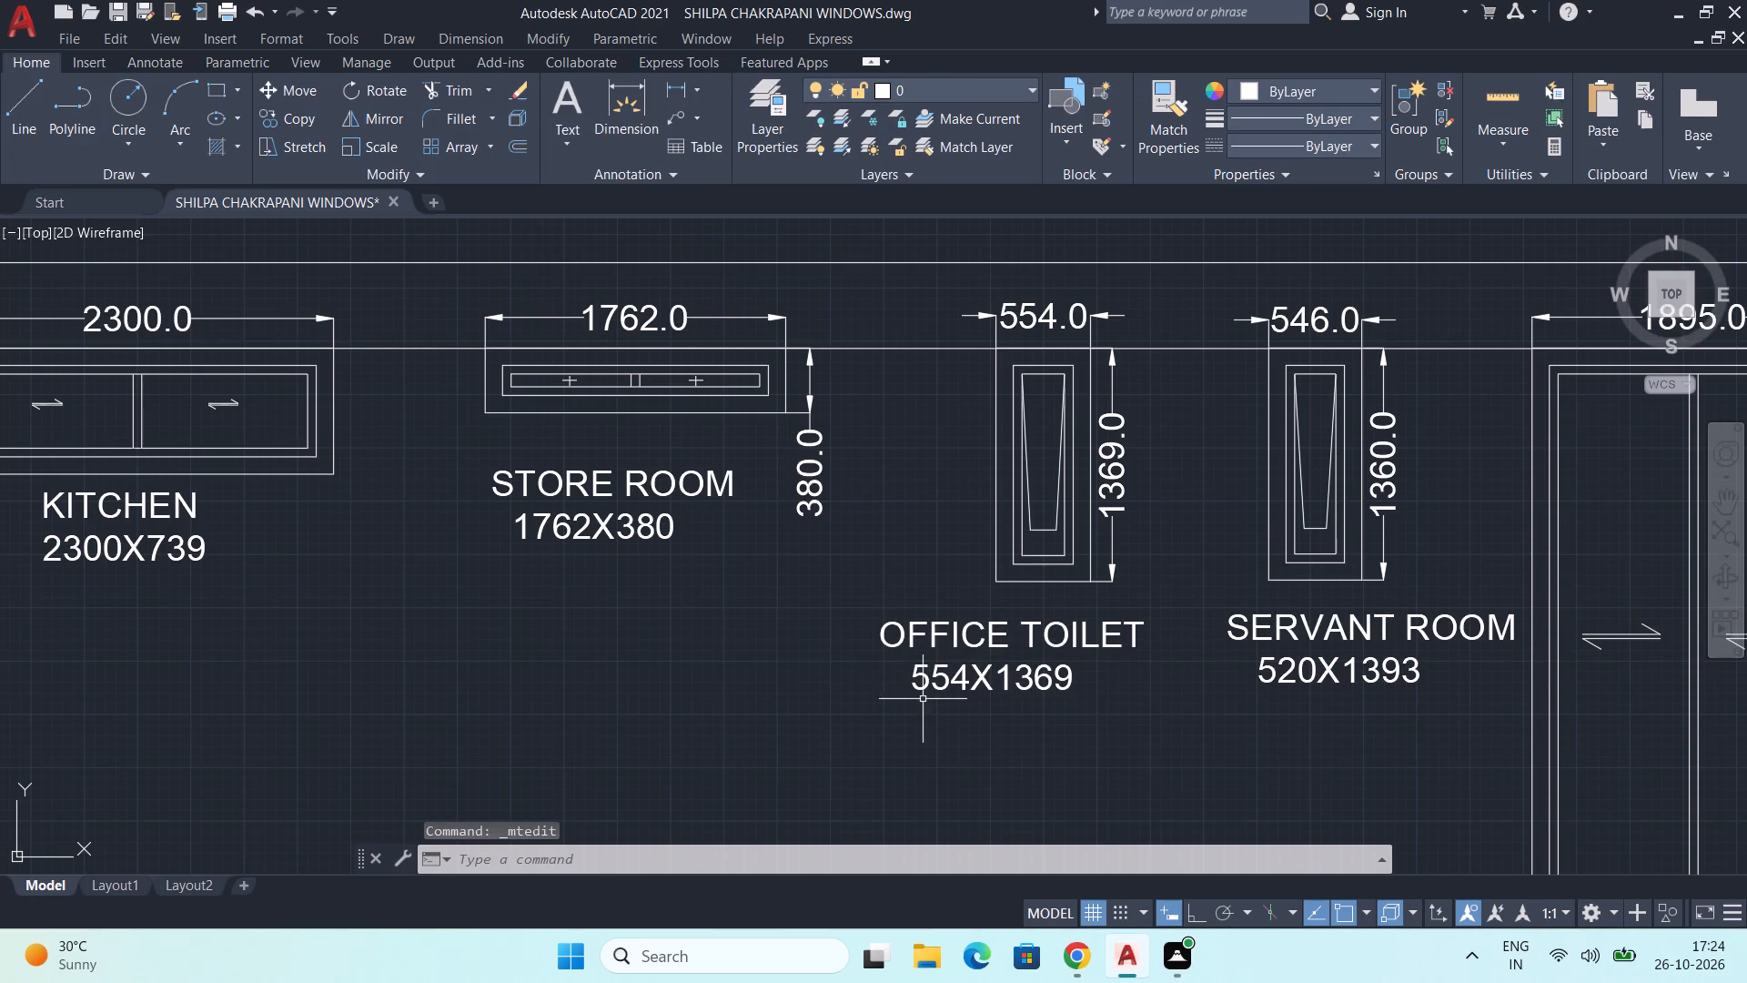
Replace the label text beneath the 546-wide HOUSE window with EXTERNAL TOILET and the size line 546X1360.
double_click(1276, 672)
left_click_drag(1447, 678, 1328, 665)
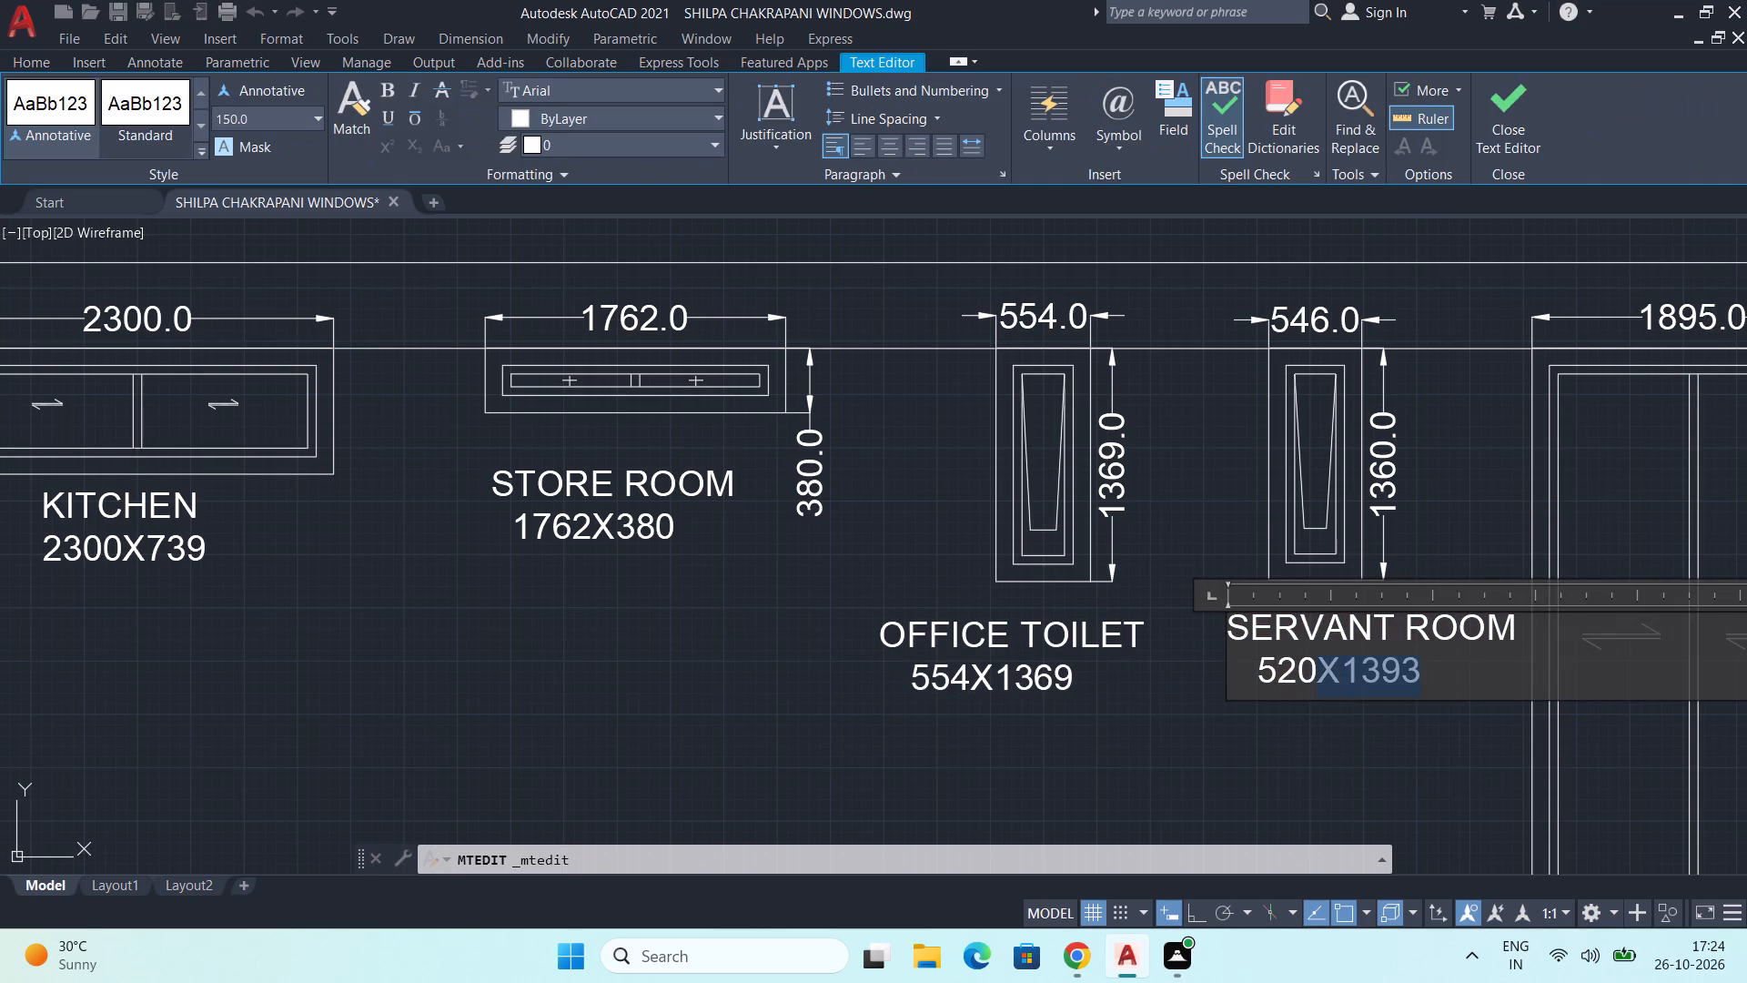
left_click_drag(1328, 665, 1202, 633)
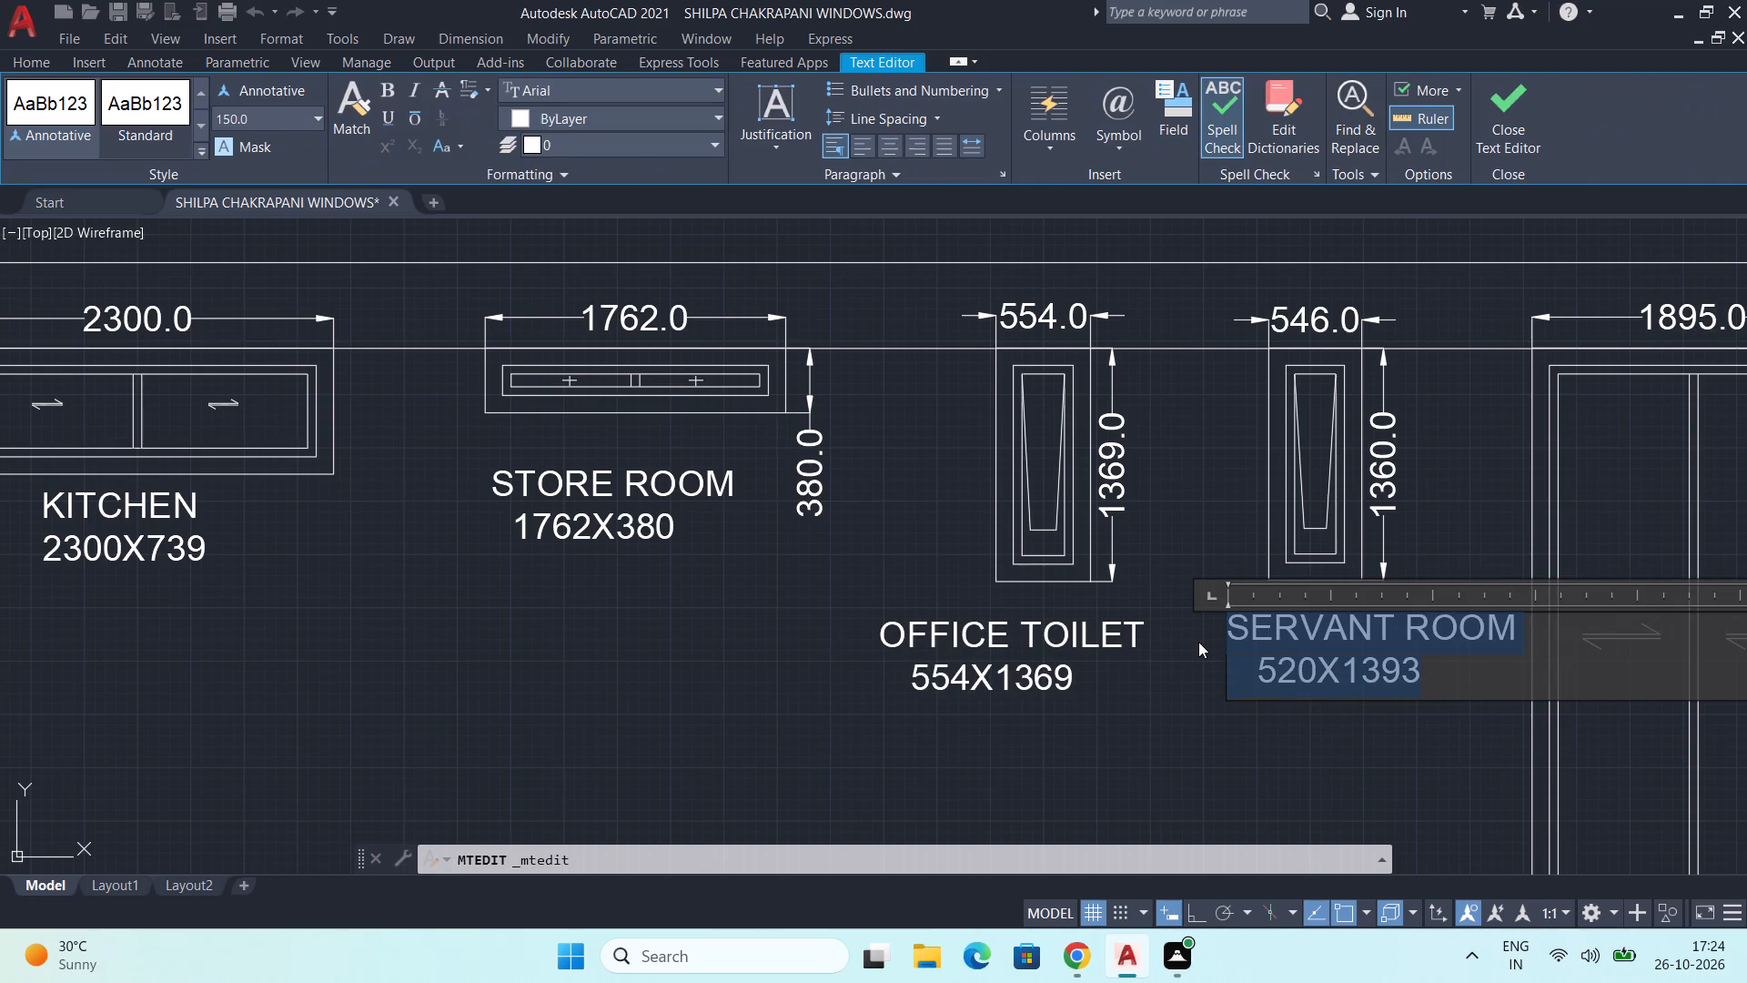
type("EXTERNAL TOI")
type("LET")
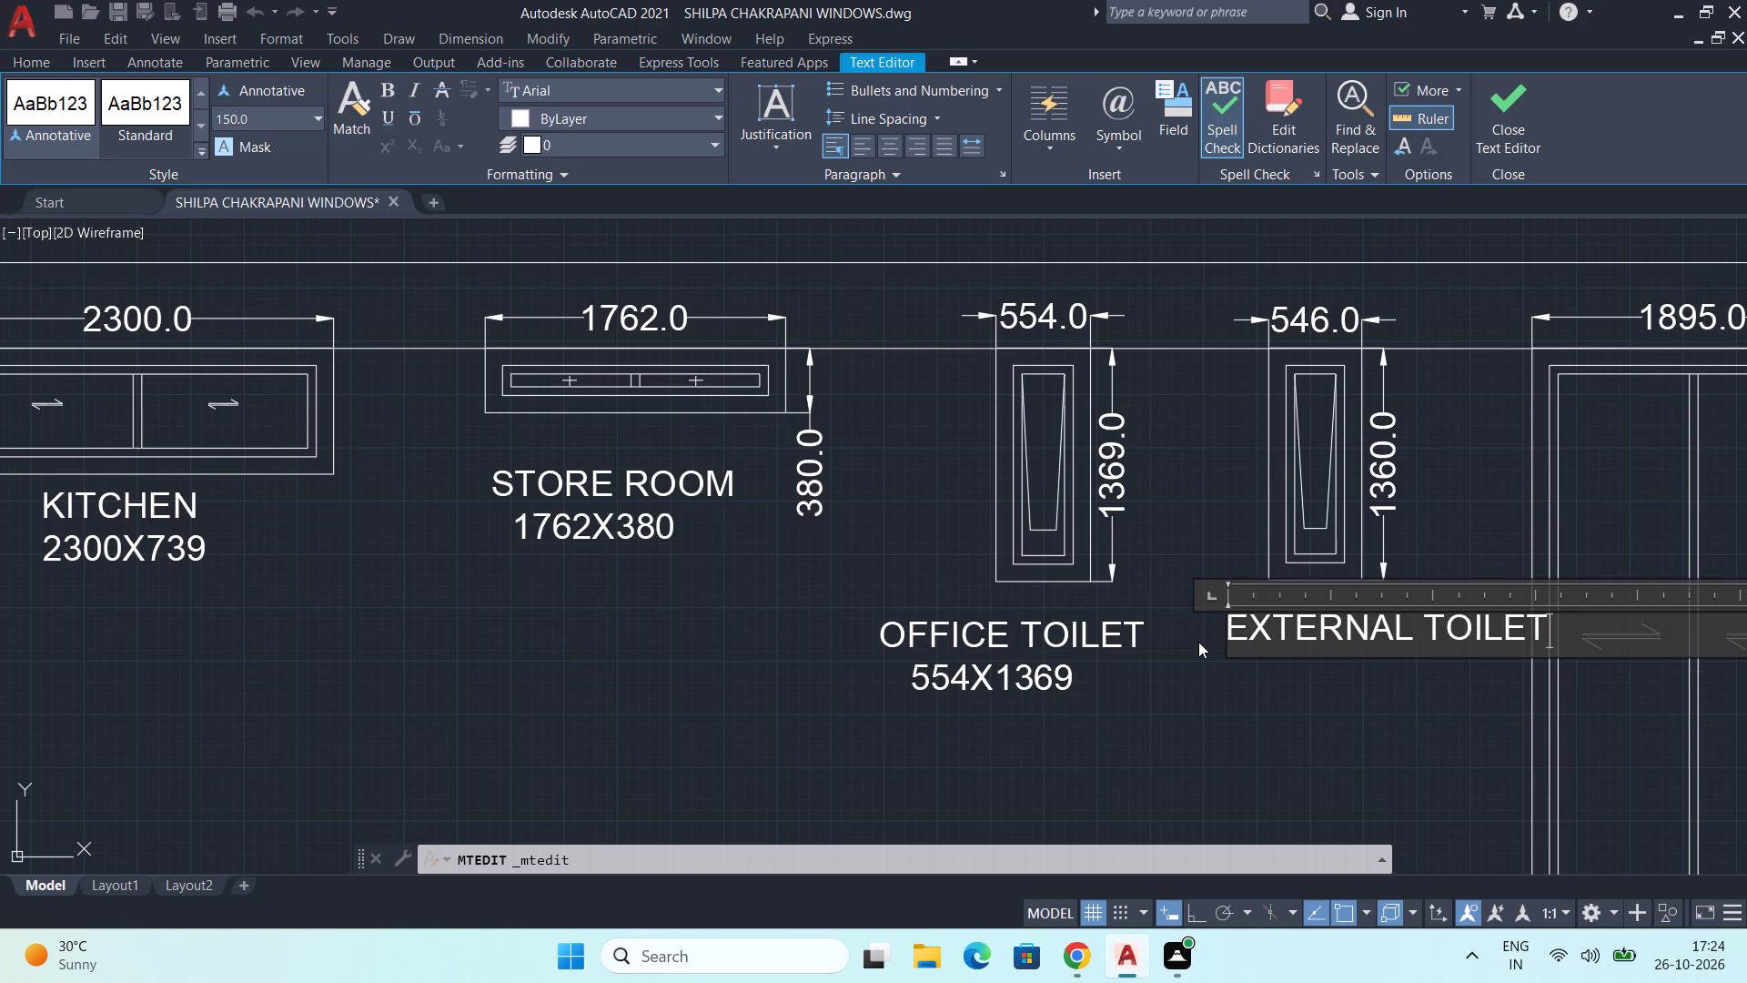
key("Return")
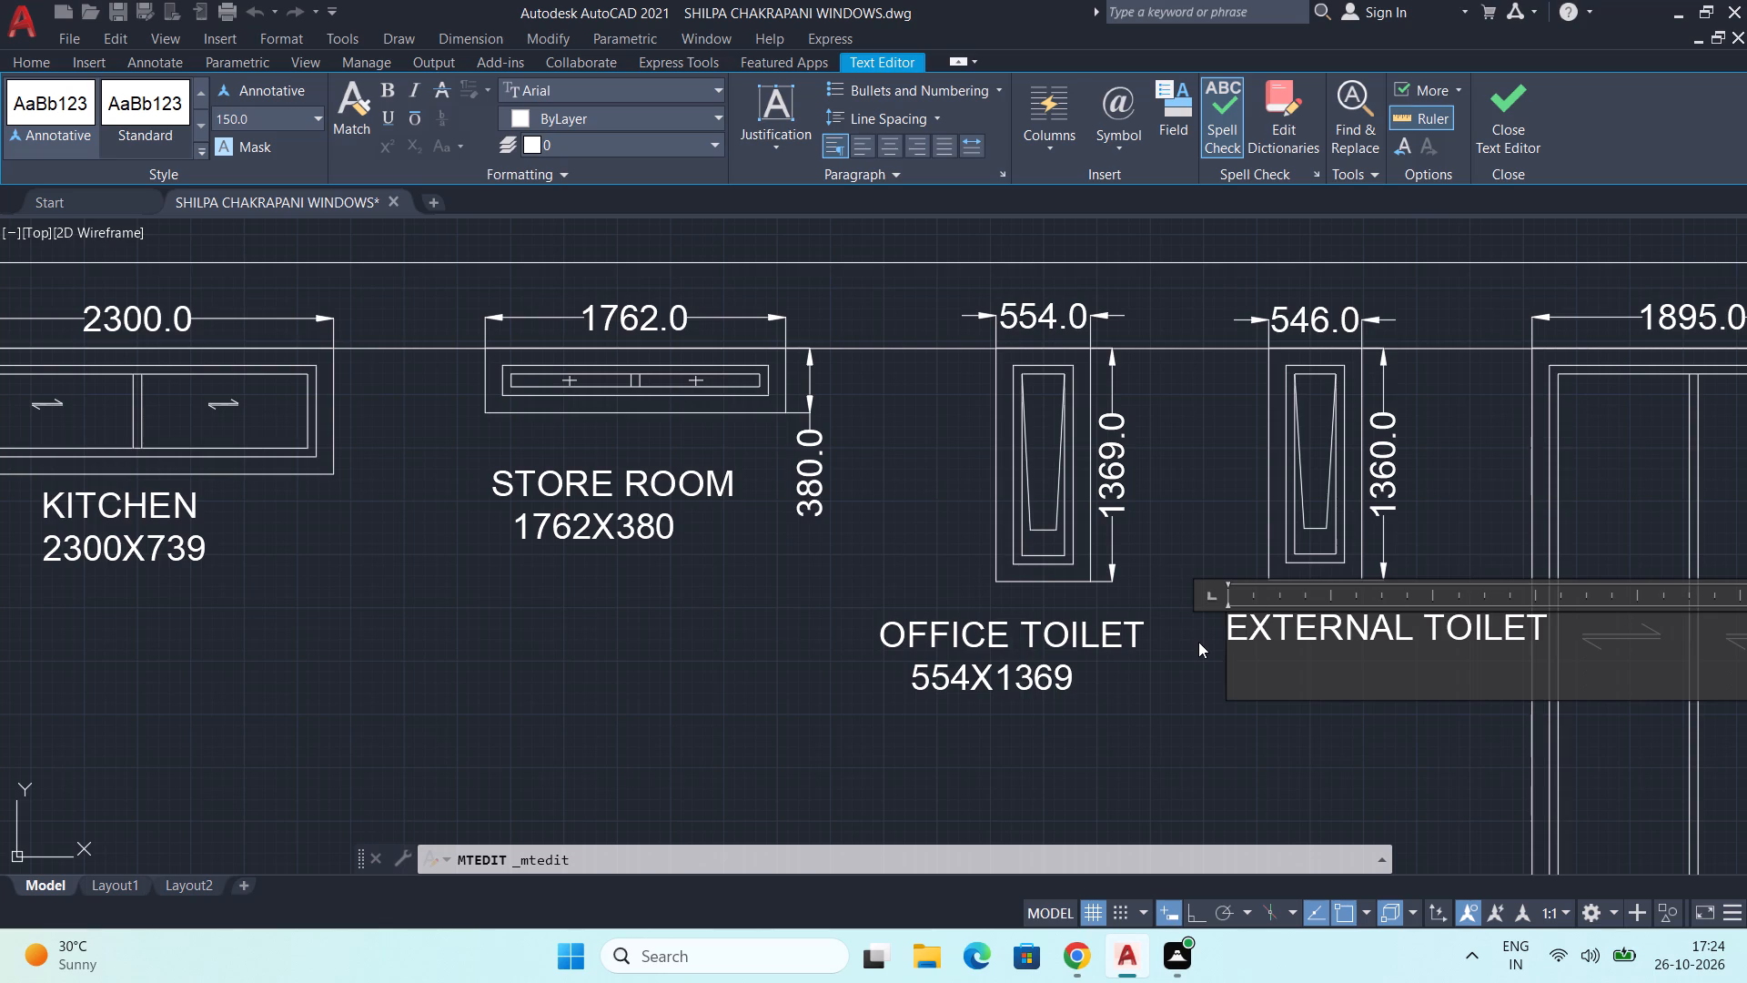
type("546")
key("x")
type("1360")
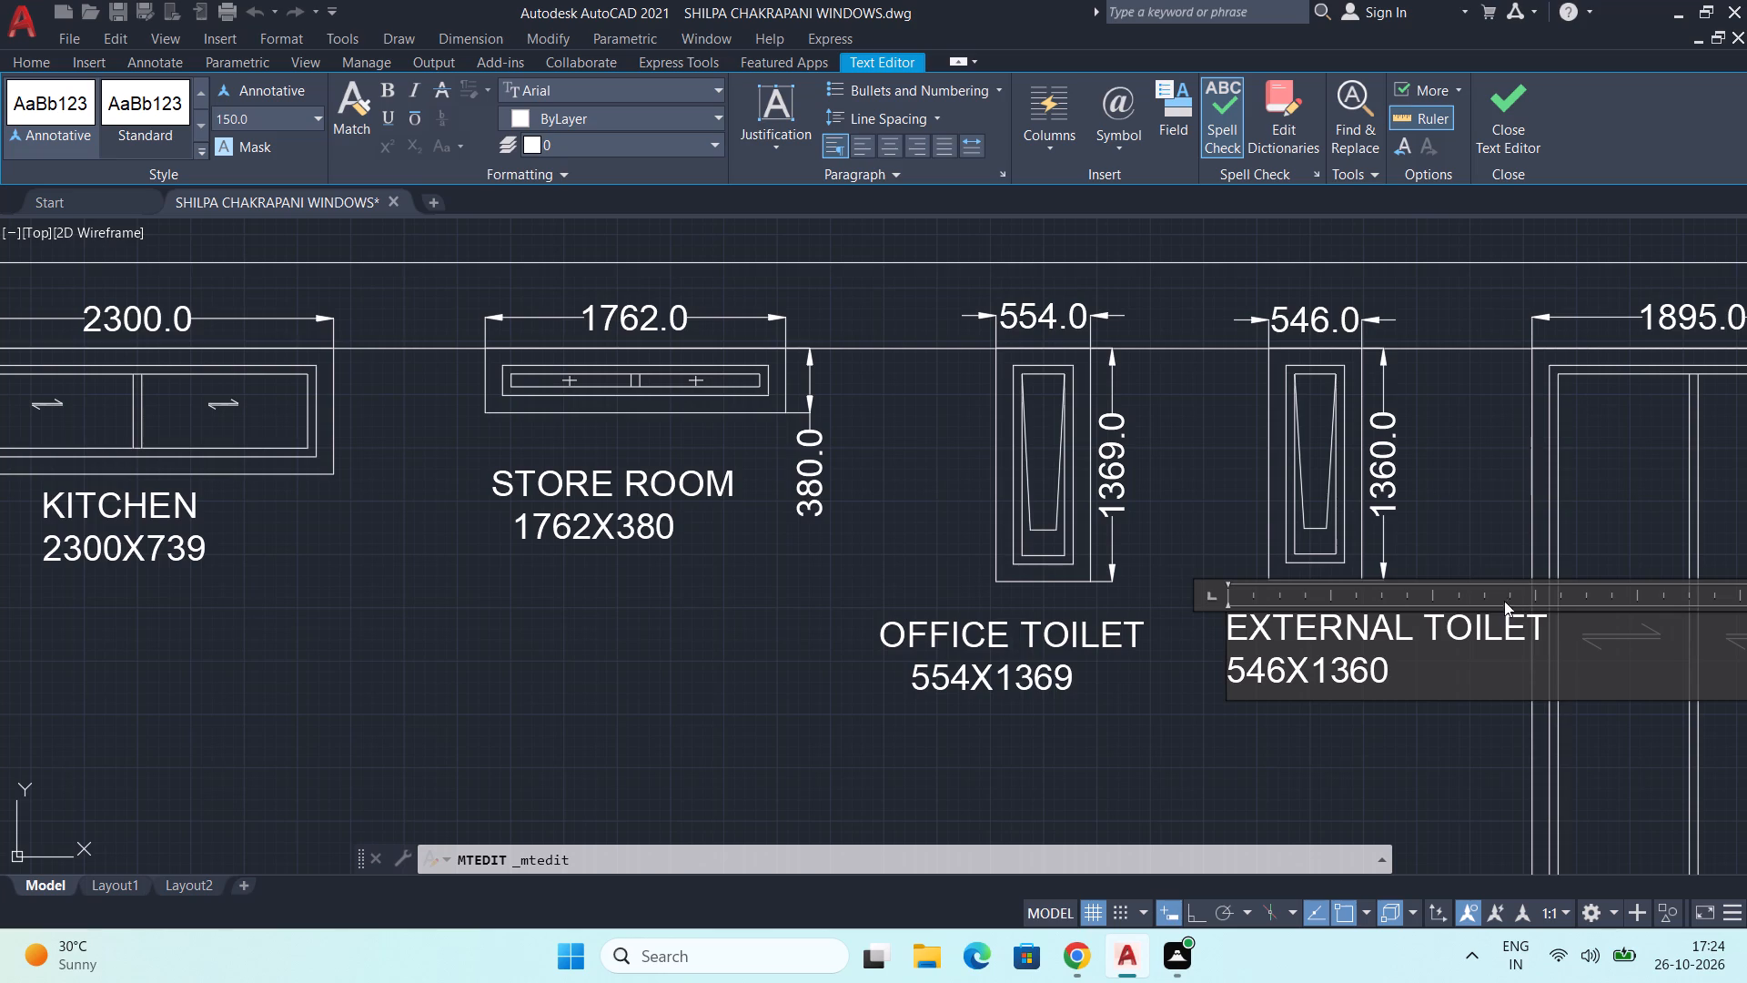
left_click(1278, 734)
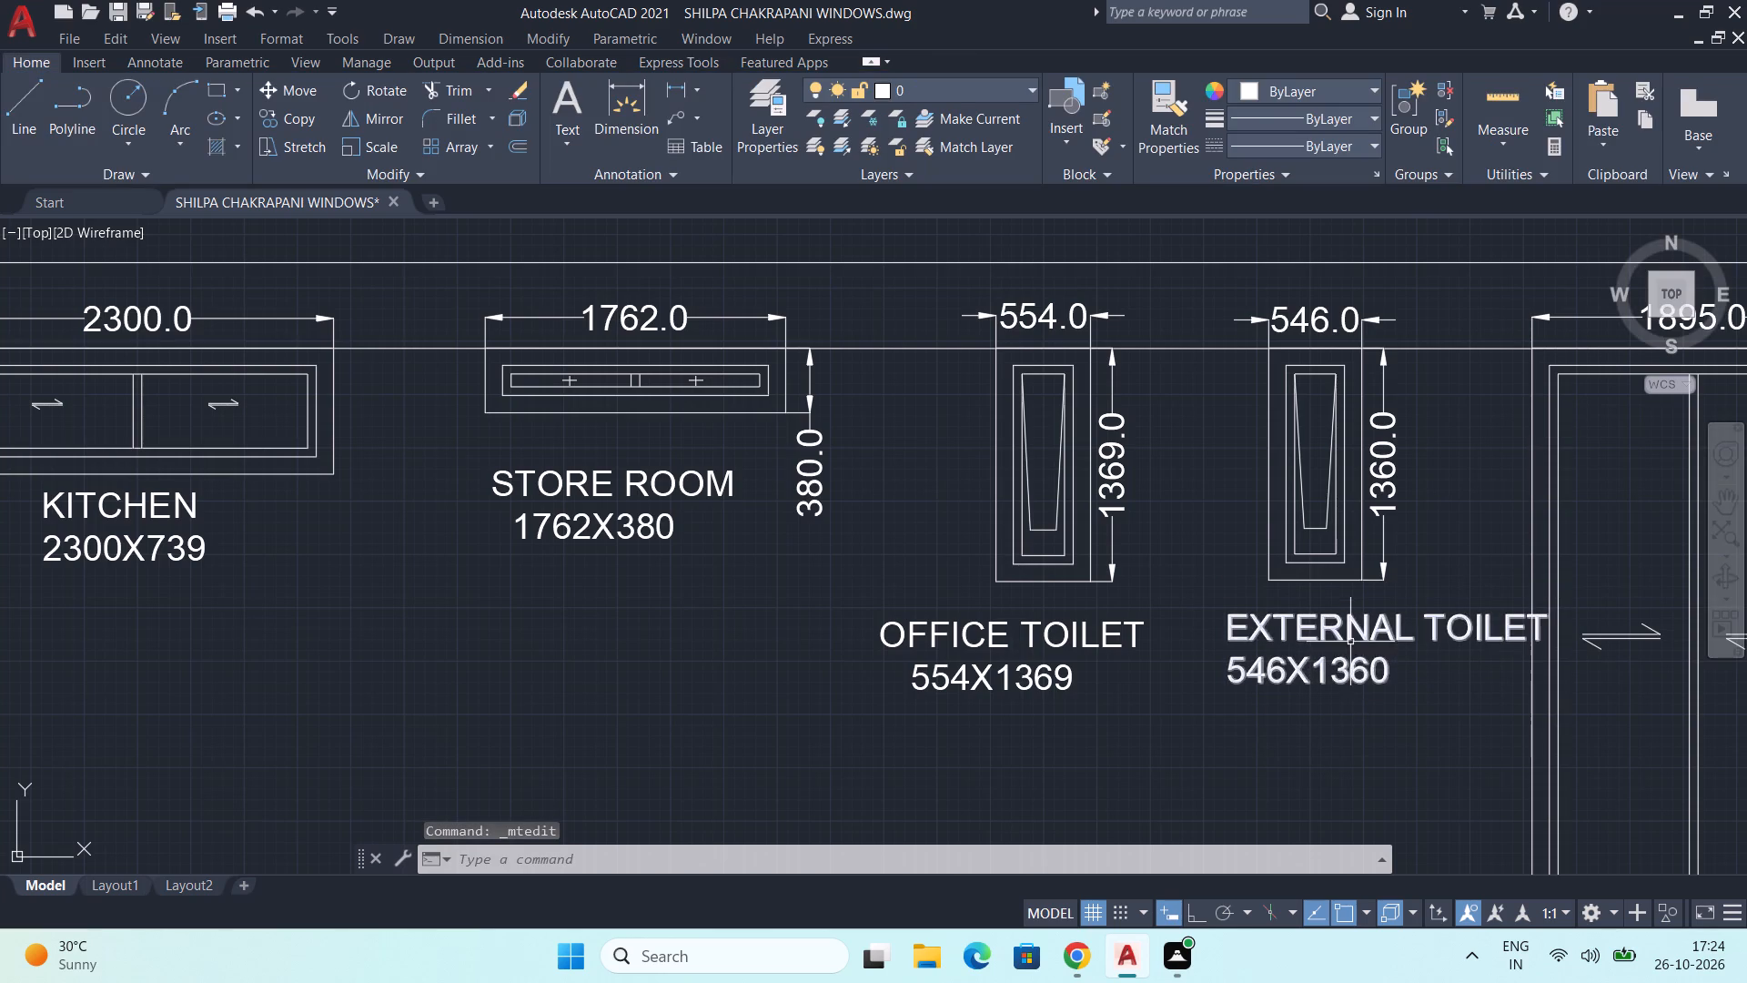
Move the EXTERNAL TOILET label so it sits centred just beneath the 546-wide HOUSE window.
left_click(1358, 620)
middle_click_drag(1467, 688, 1313, 674)
scroll(1200, 644, "up", 2)
left_click_drag(1187, 607, 1126, 570)
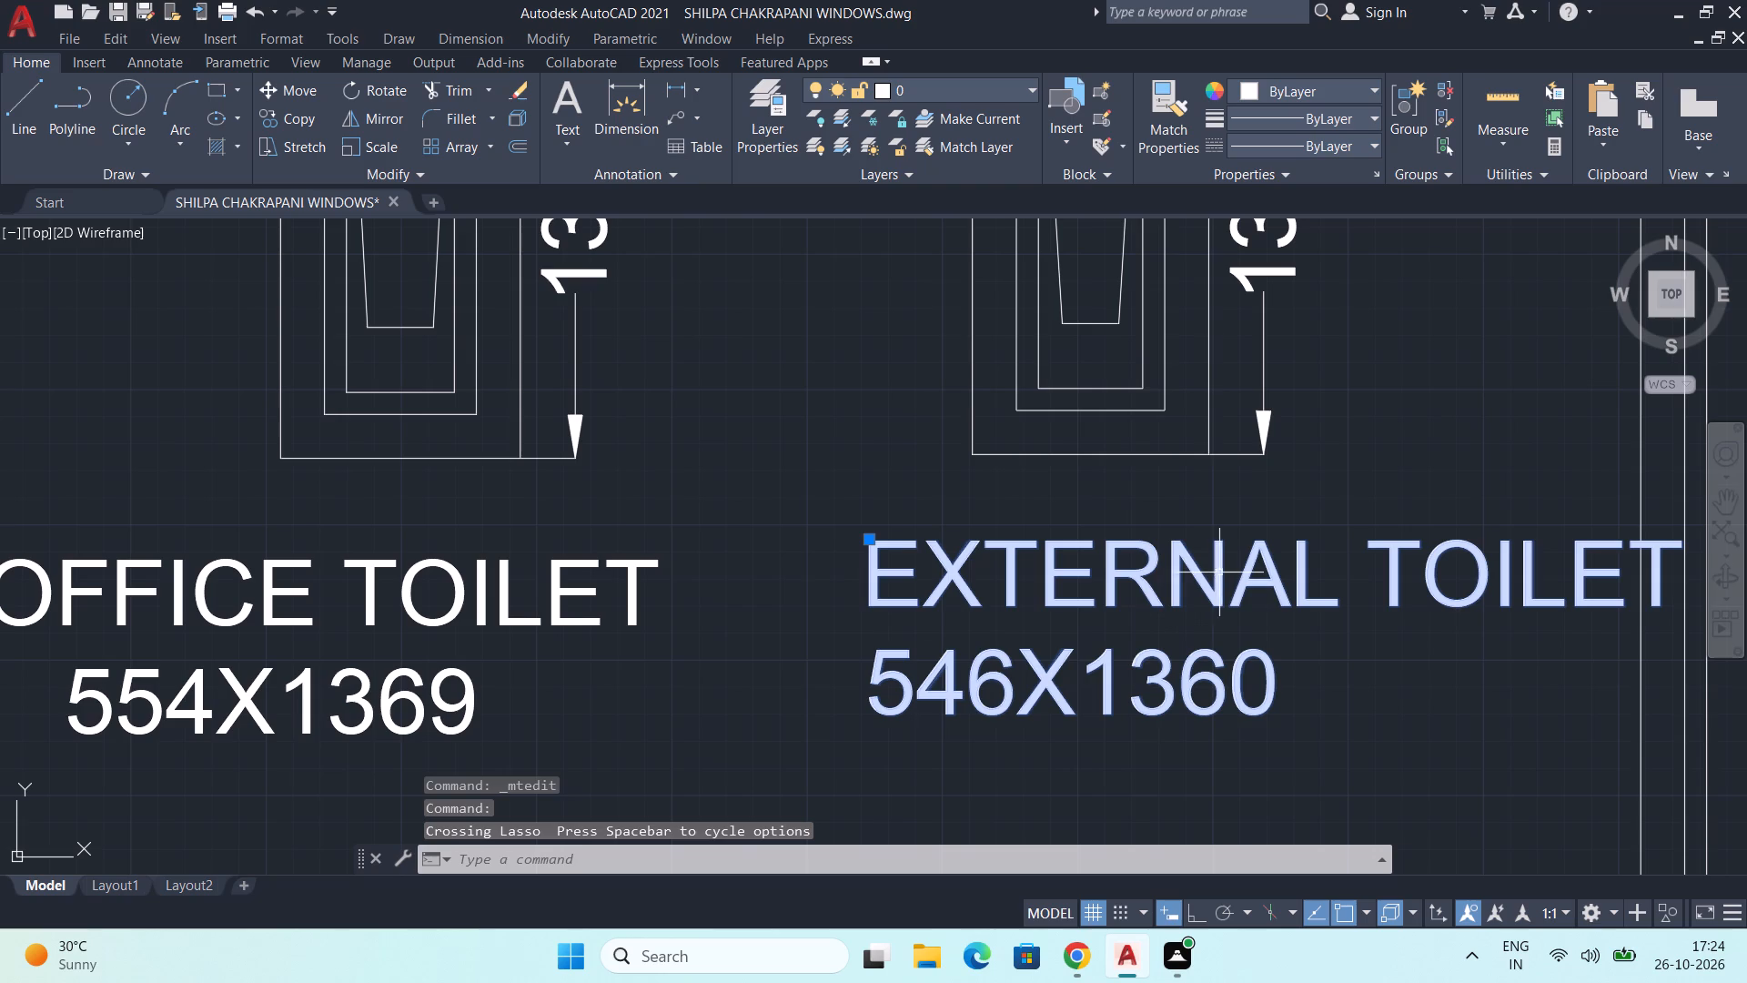
left_click_drag(1217, 577, 1136, 530)
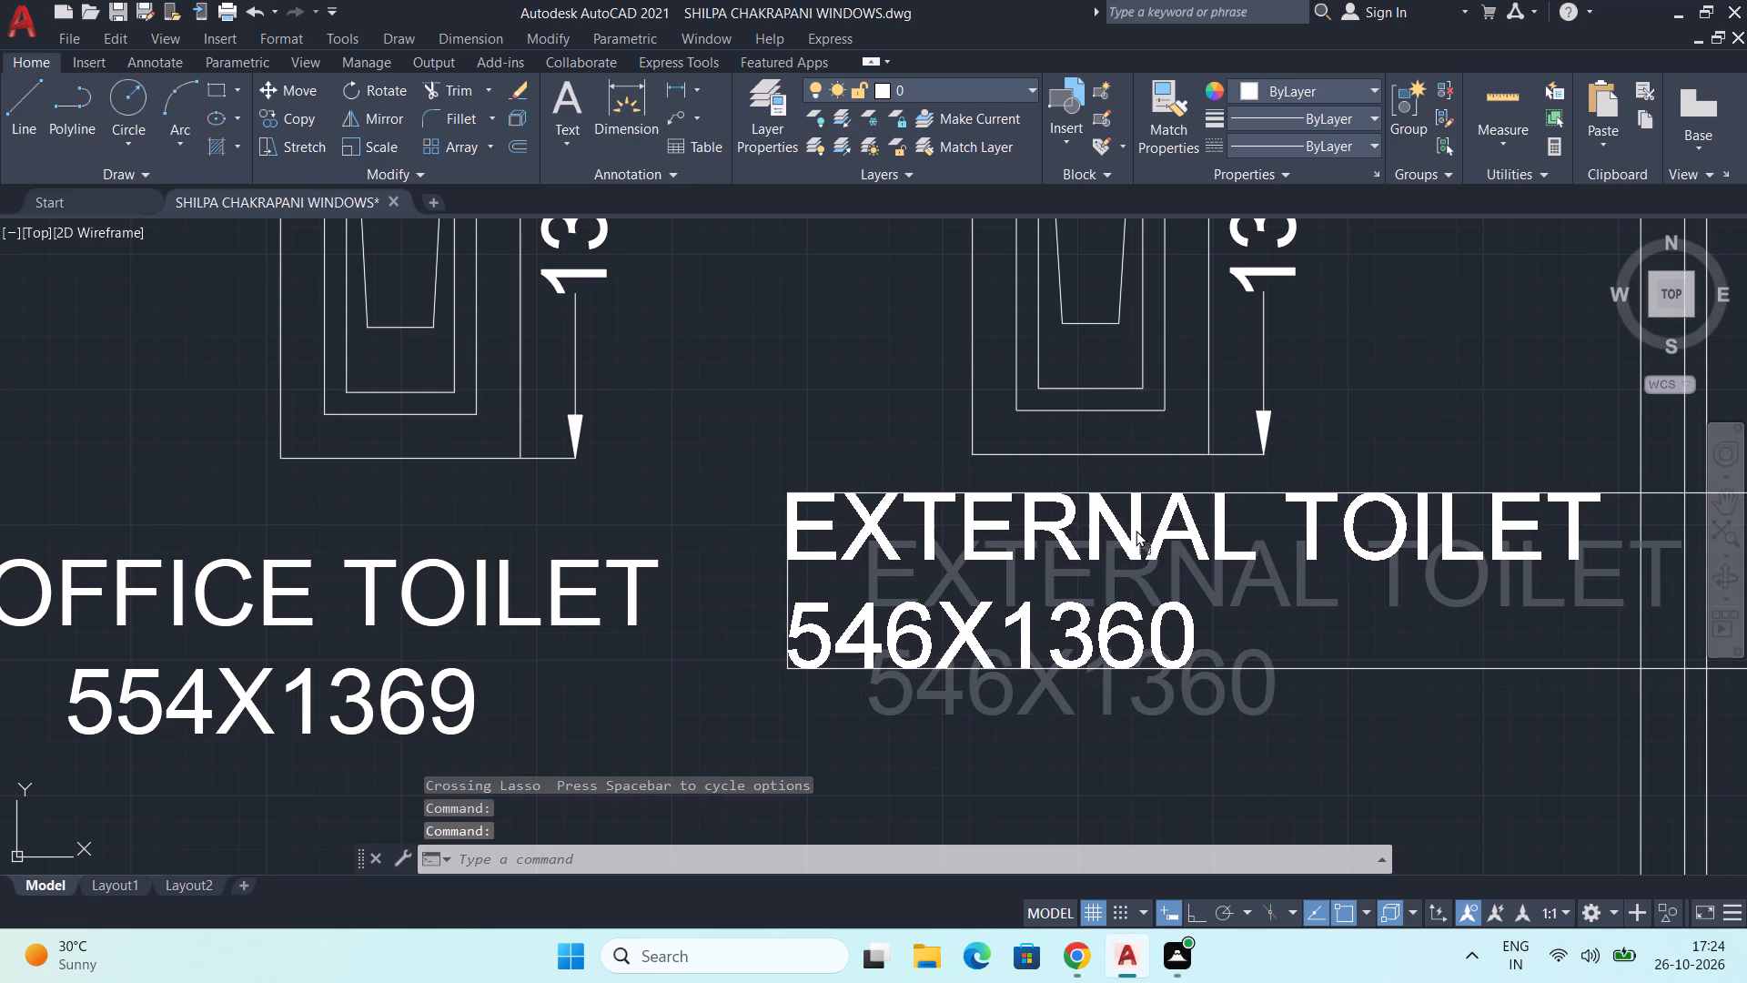
left_click_drag(1136, 530, 1144, 555)
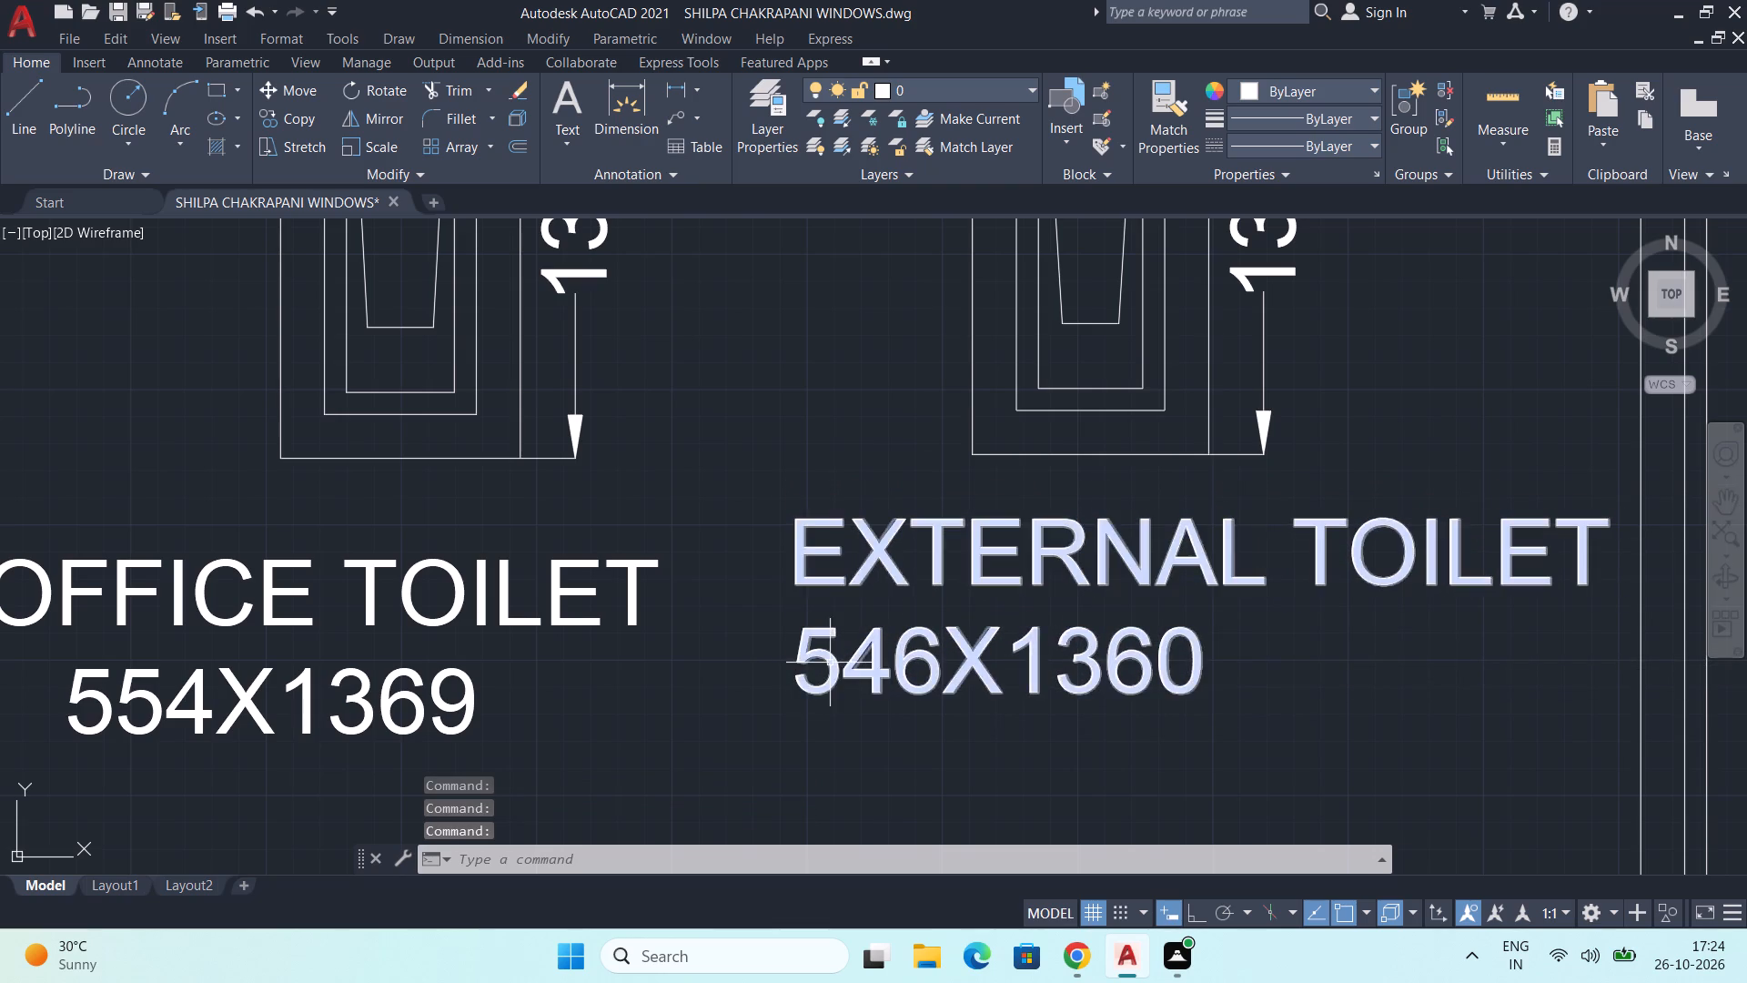
Indent the 546X1360 size line by six spaces under EXTERNAL TOILET and finish editing the label.
double_click(834, 662)
left_click(797, 658)
key("space")
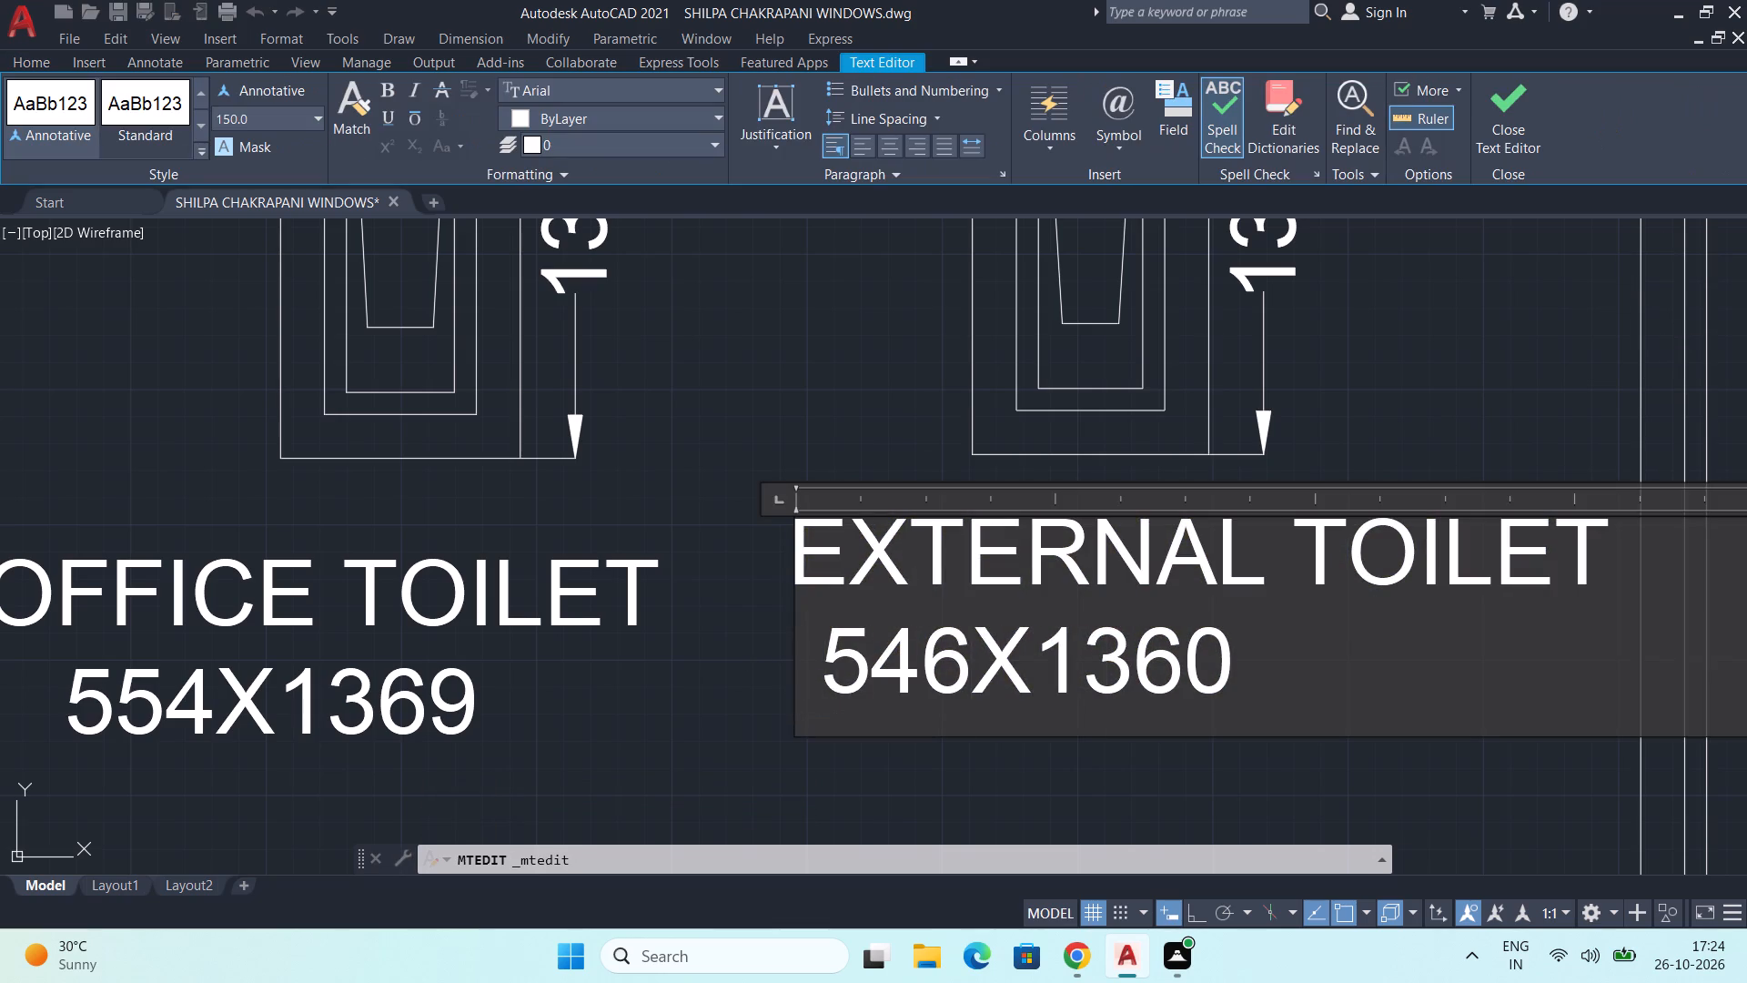
key("space")
key("space")
key("space")
key("space")
key("space")
left_click(746, 705)
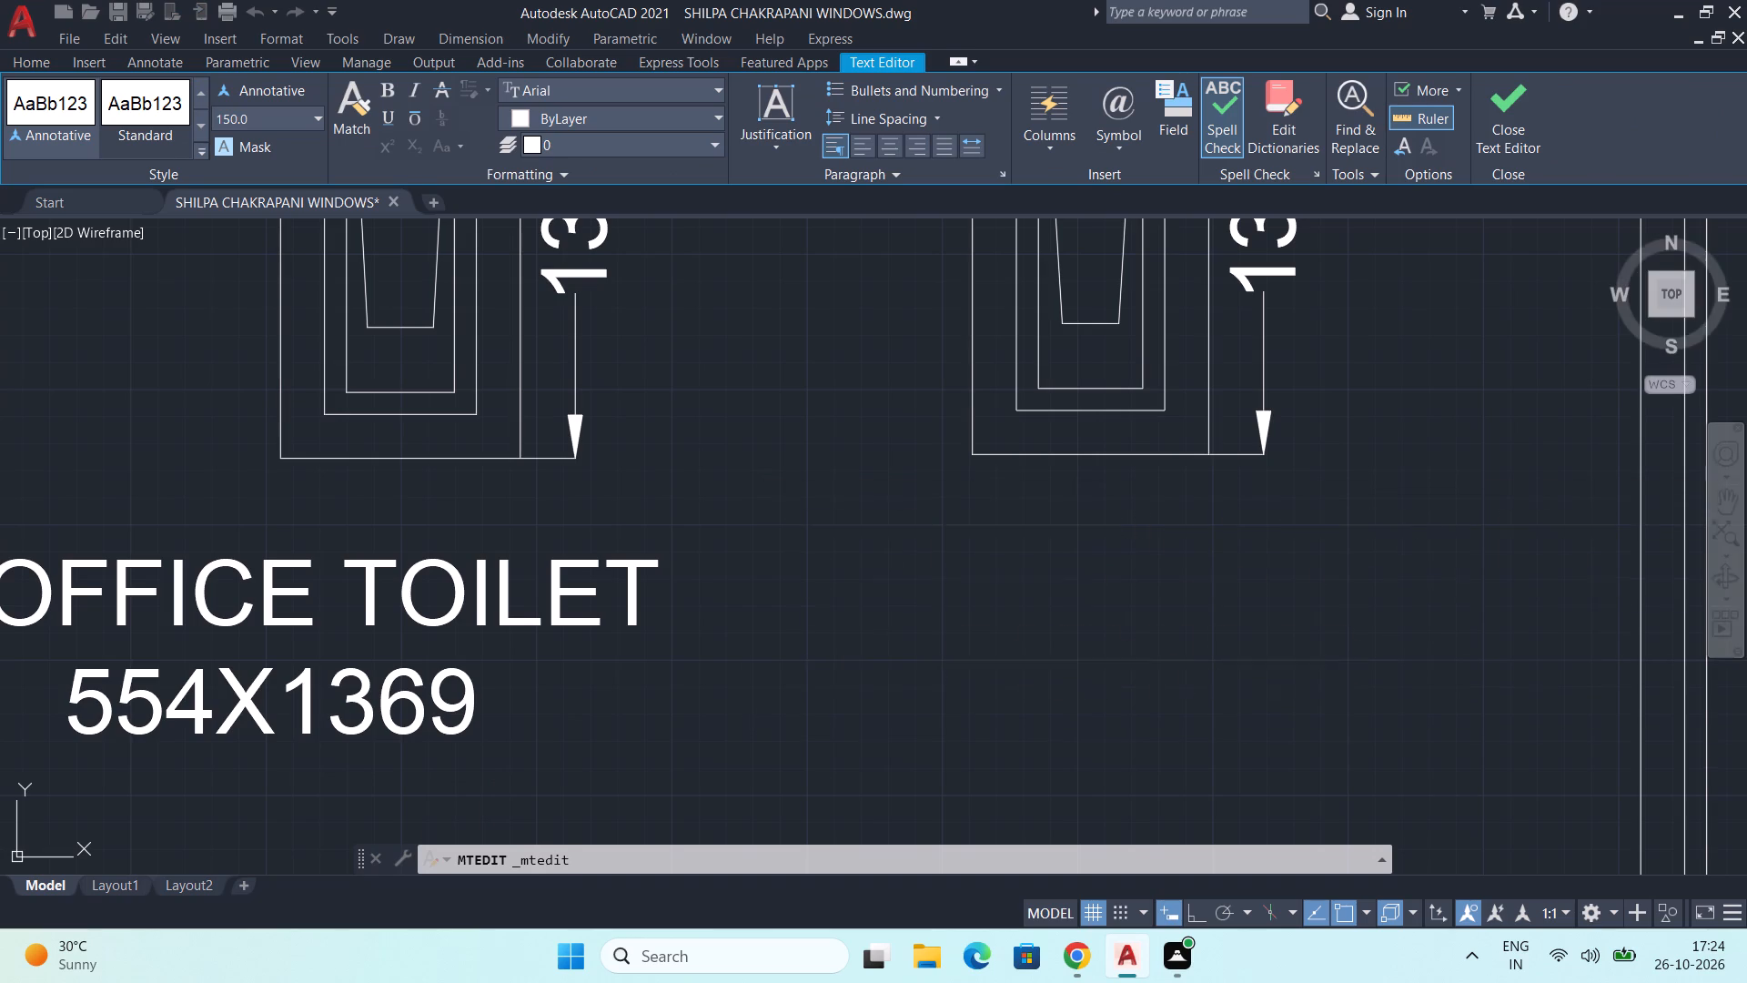
Replace the label text beneath the 1895-wide HOUSE window with EXTRA WINDOW and start a second line.
scroll(821, 673, "down", 2)
middle_click_drag(1048, 768, 919, 477)
scroll(951, 483, "down", 1)
scroll(1079, 720, "down", 3)
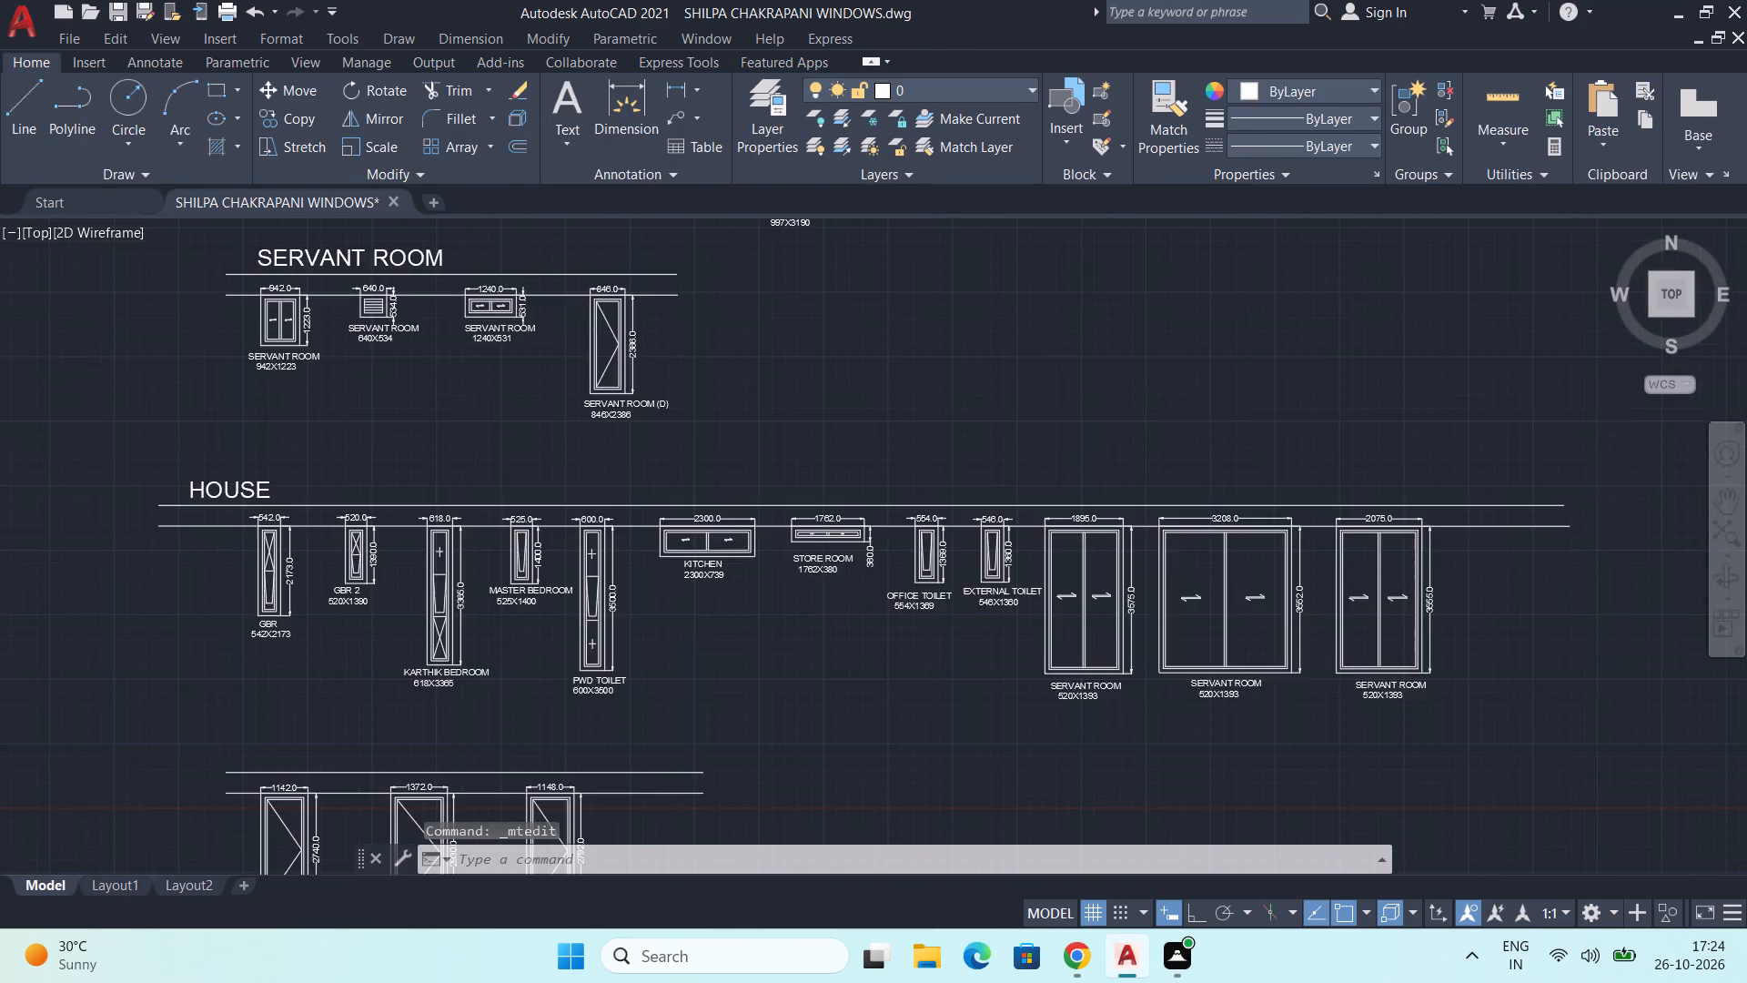
scroll(1076, 713, "up", 5)
scroll(1095, 683, "down", 2)
middle_click_drag(1089, 684, 1024, 706)
scroll(1025, 705, "up", 2)
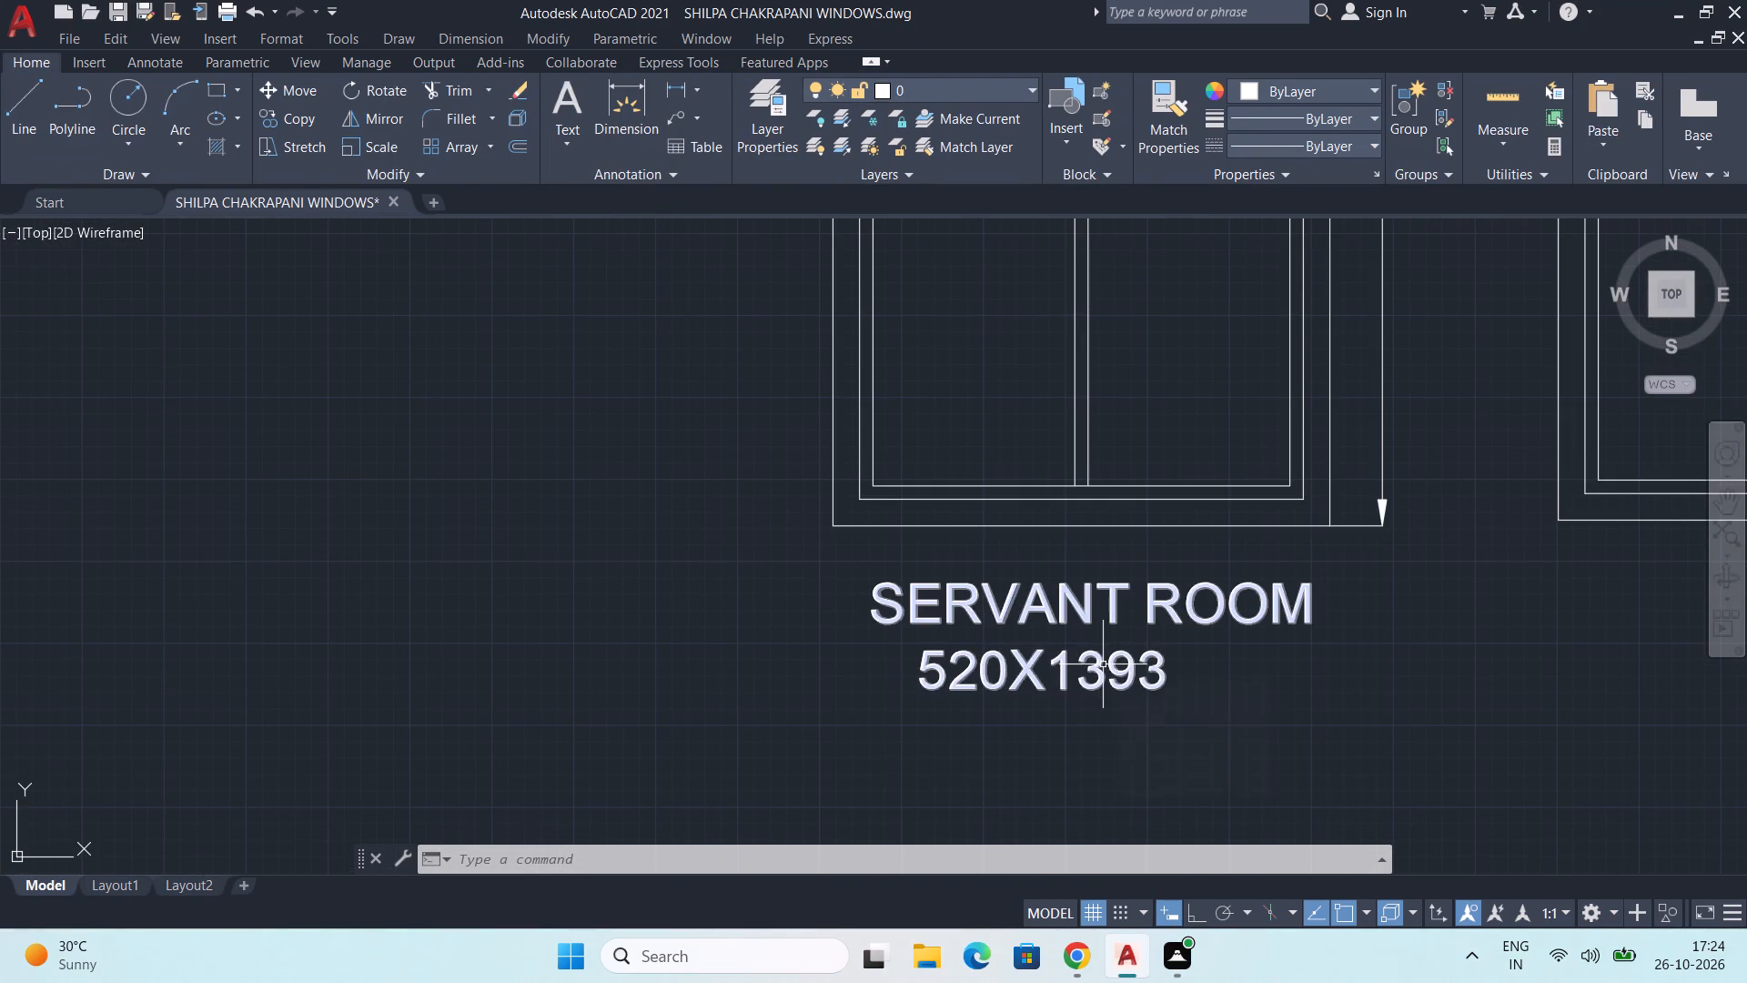
double_click(1103, 664)
left_click_drag(1216, 671, 750, 568)
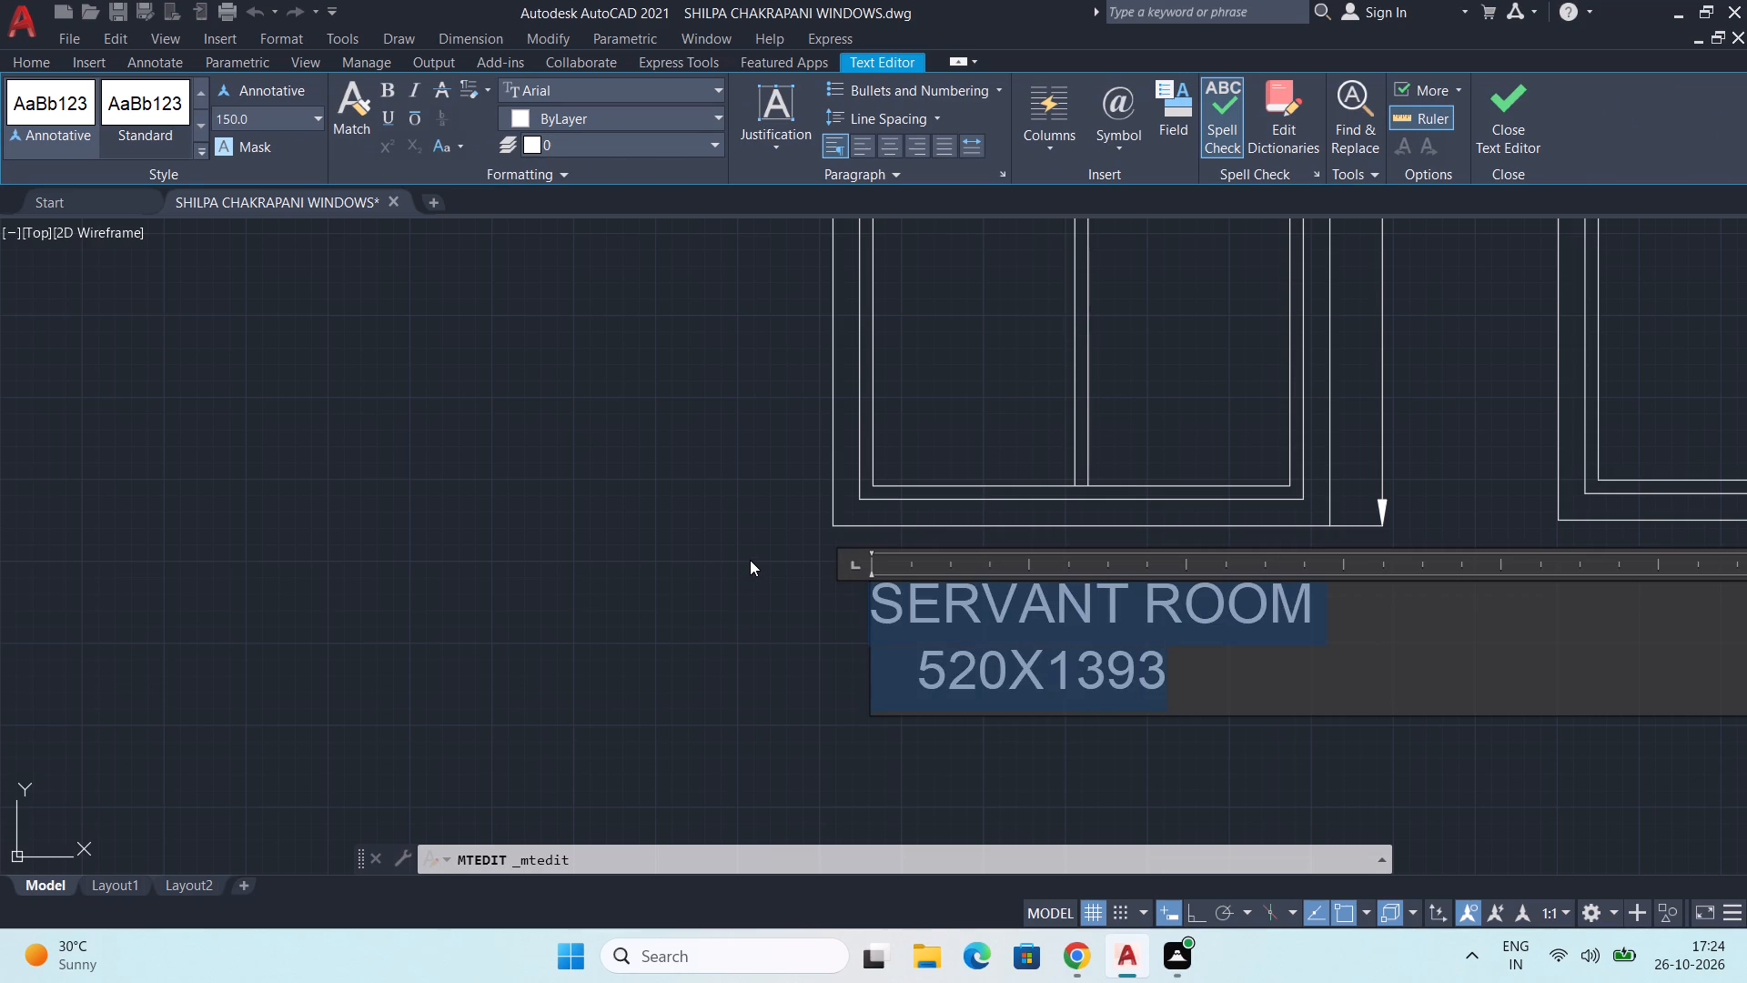
type("EXTRA")
key("space")
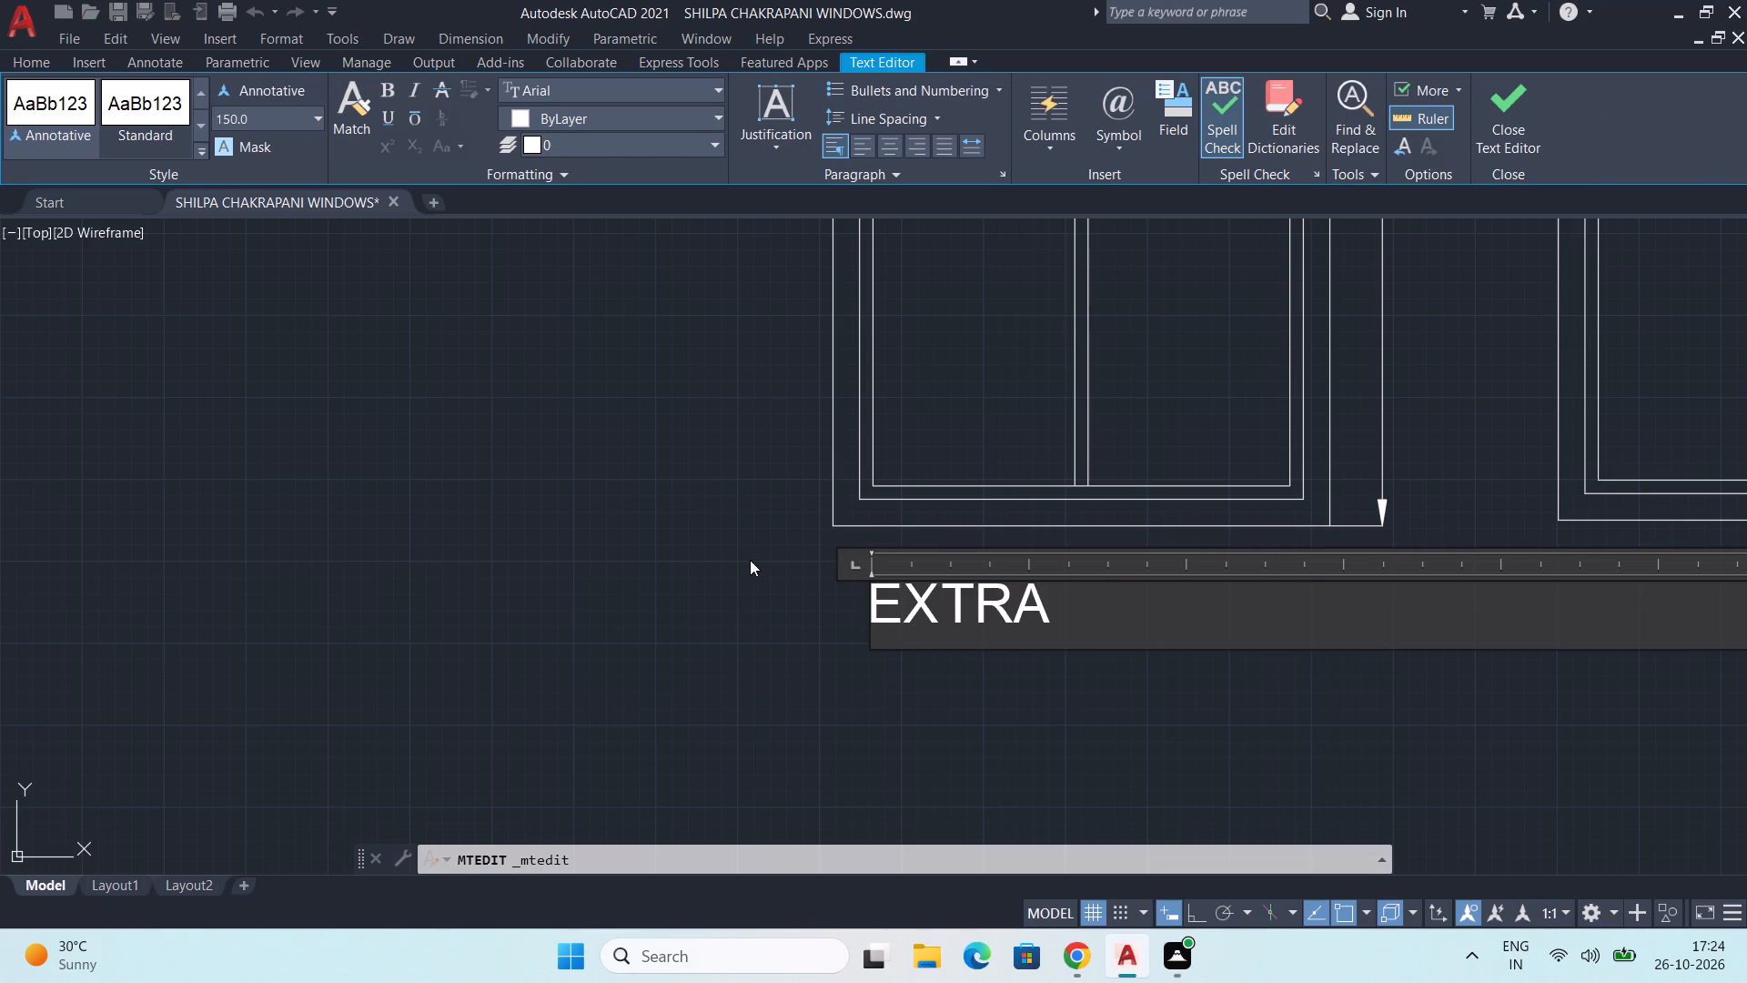
type("WINDOW")
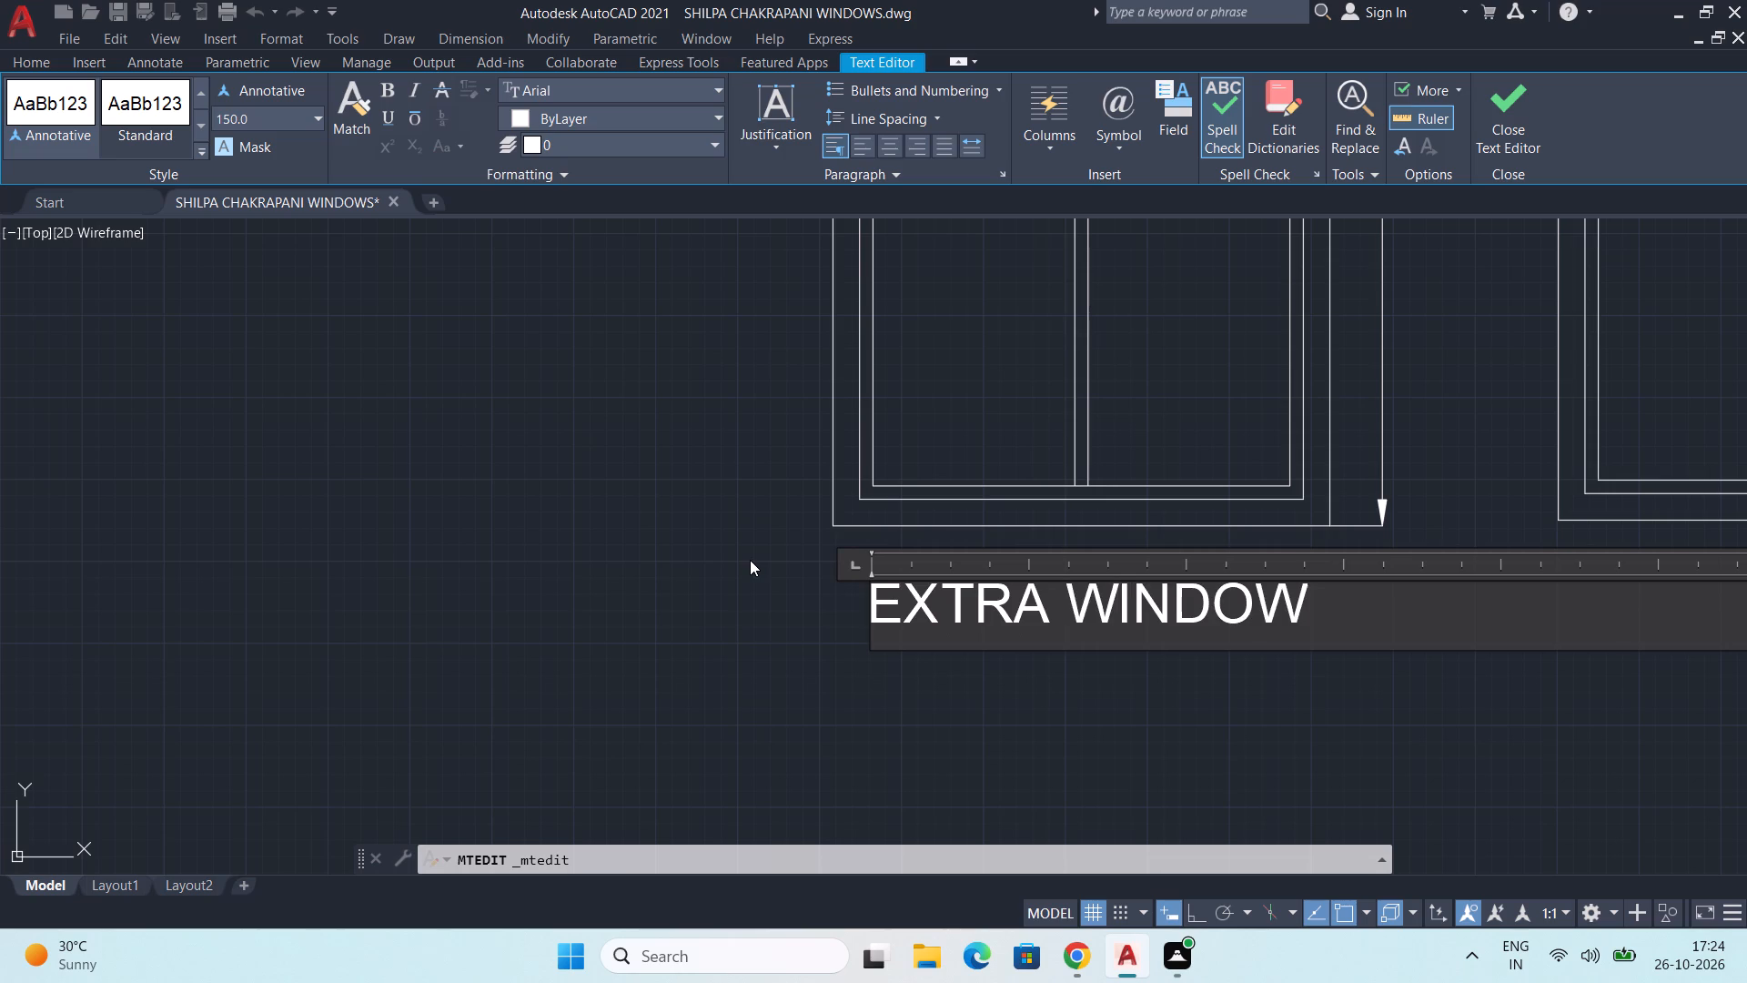
key("Return")
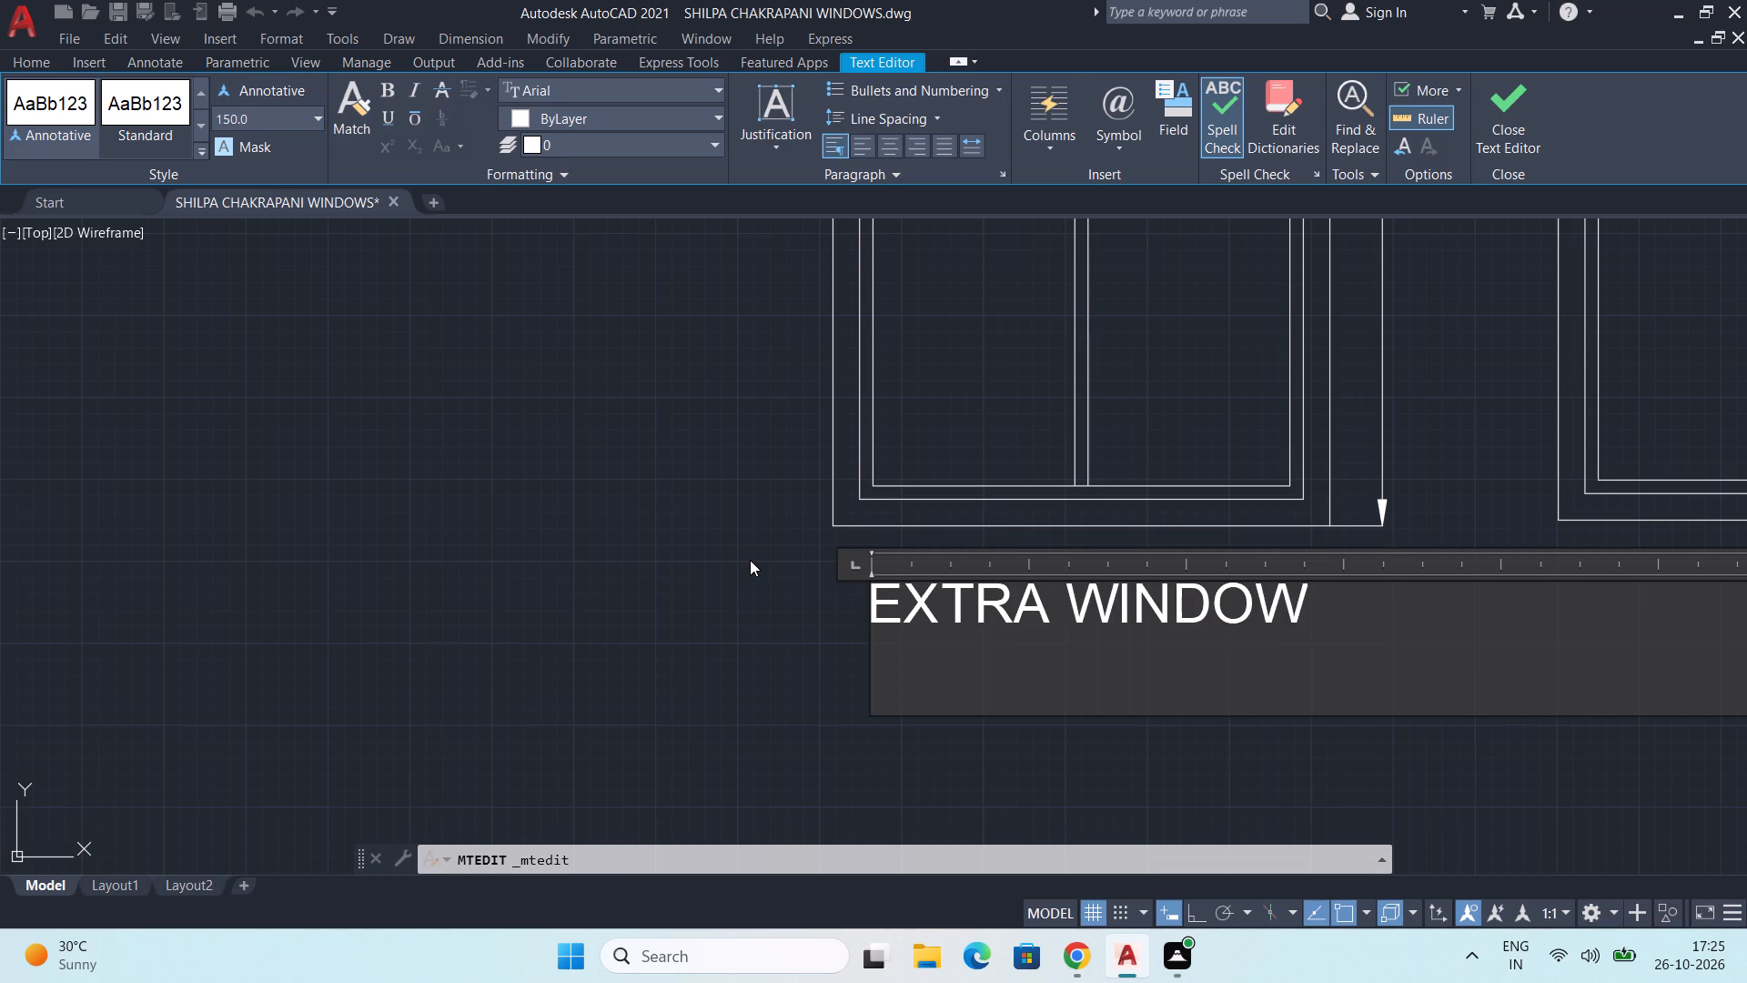
Enter the size line 1895X3575 under EXTRA WINDOW, following the window's dimensions.
scroll(654, 603, "down", 1)
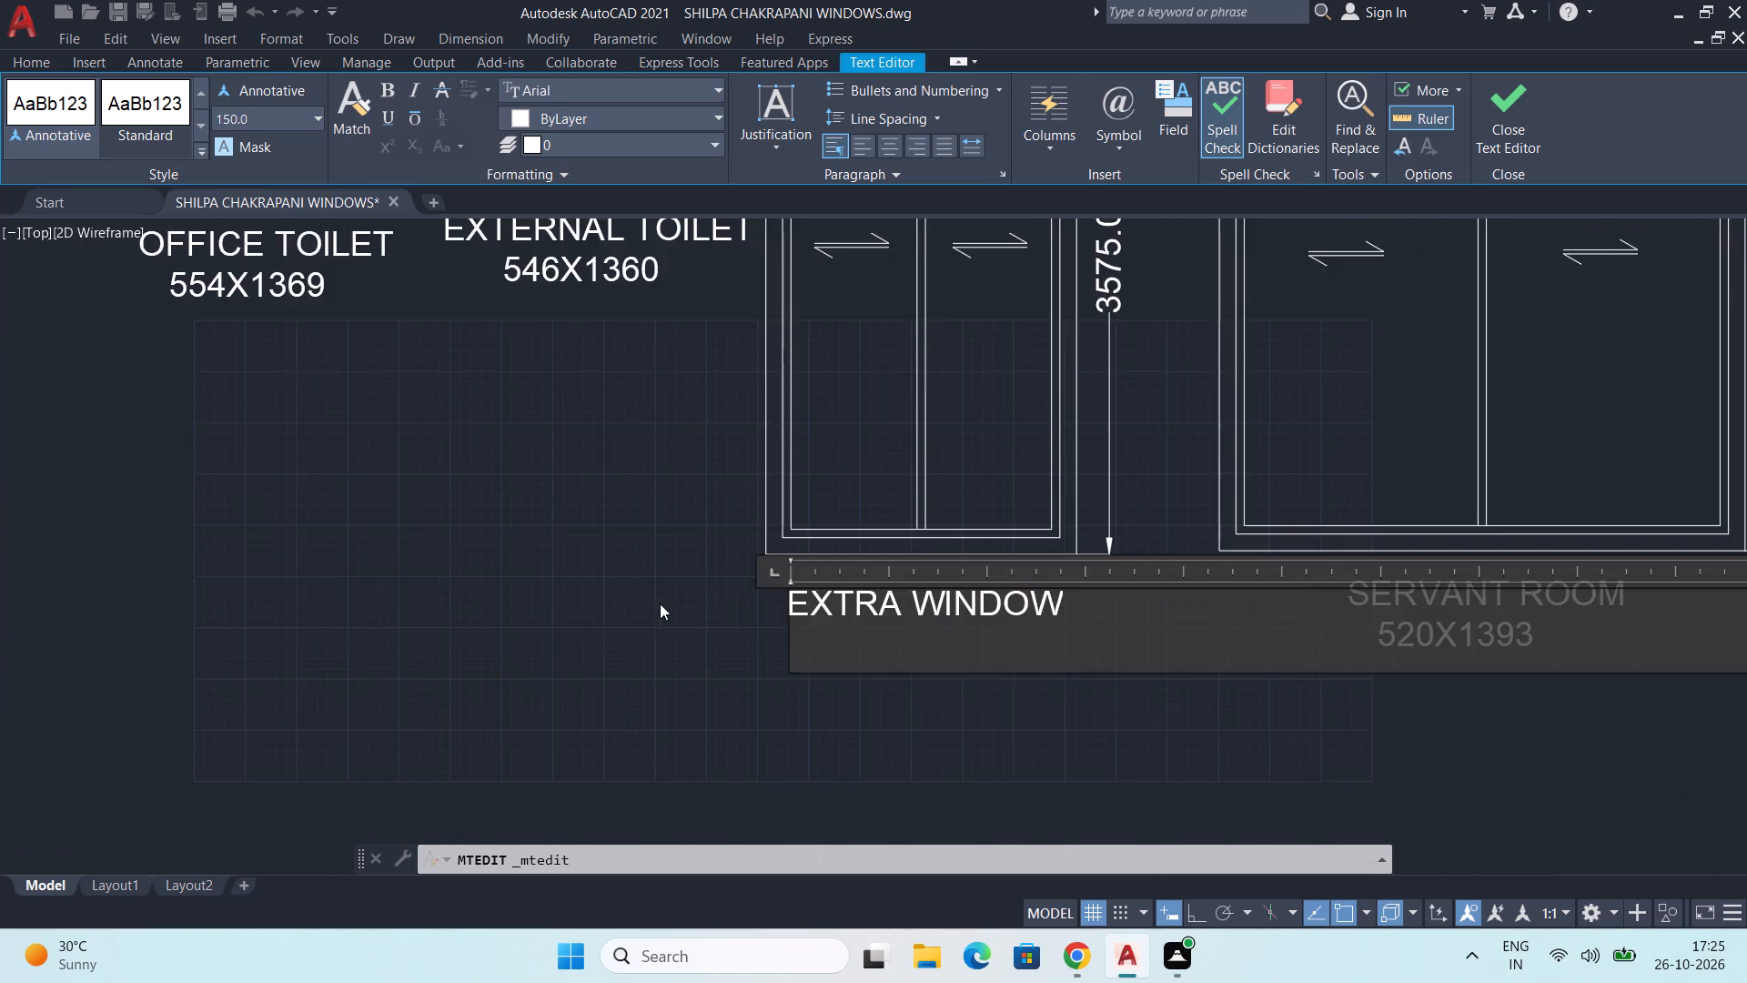
middle_click_drag(660, 603, 508, 846)
scroll(506, 664, "down", 1)
type("1895")
key("x")
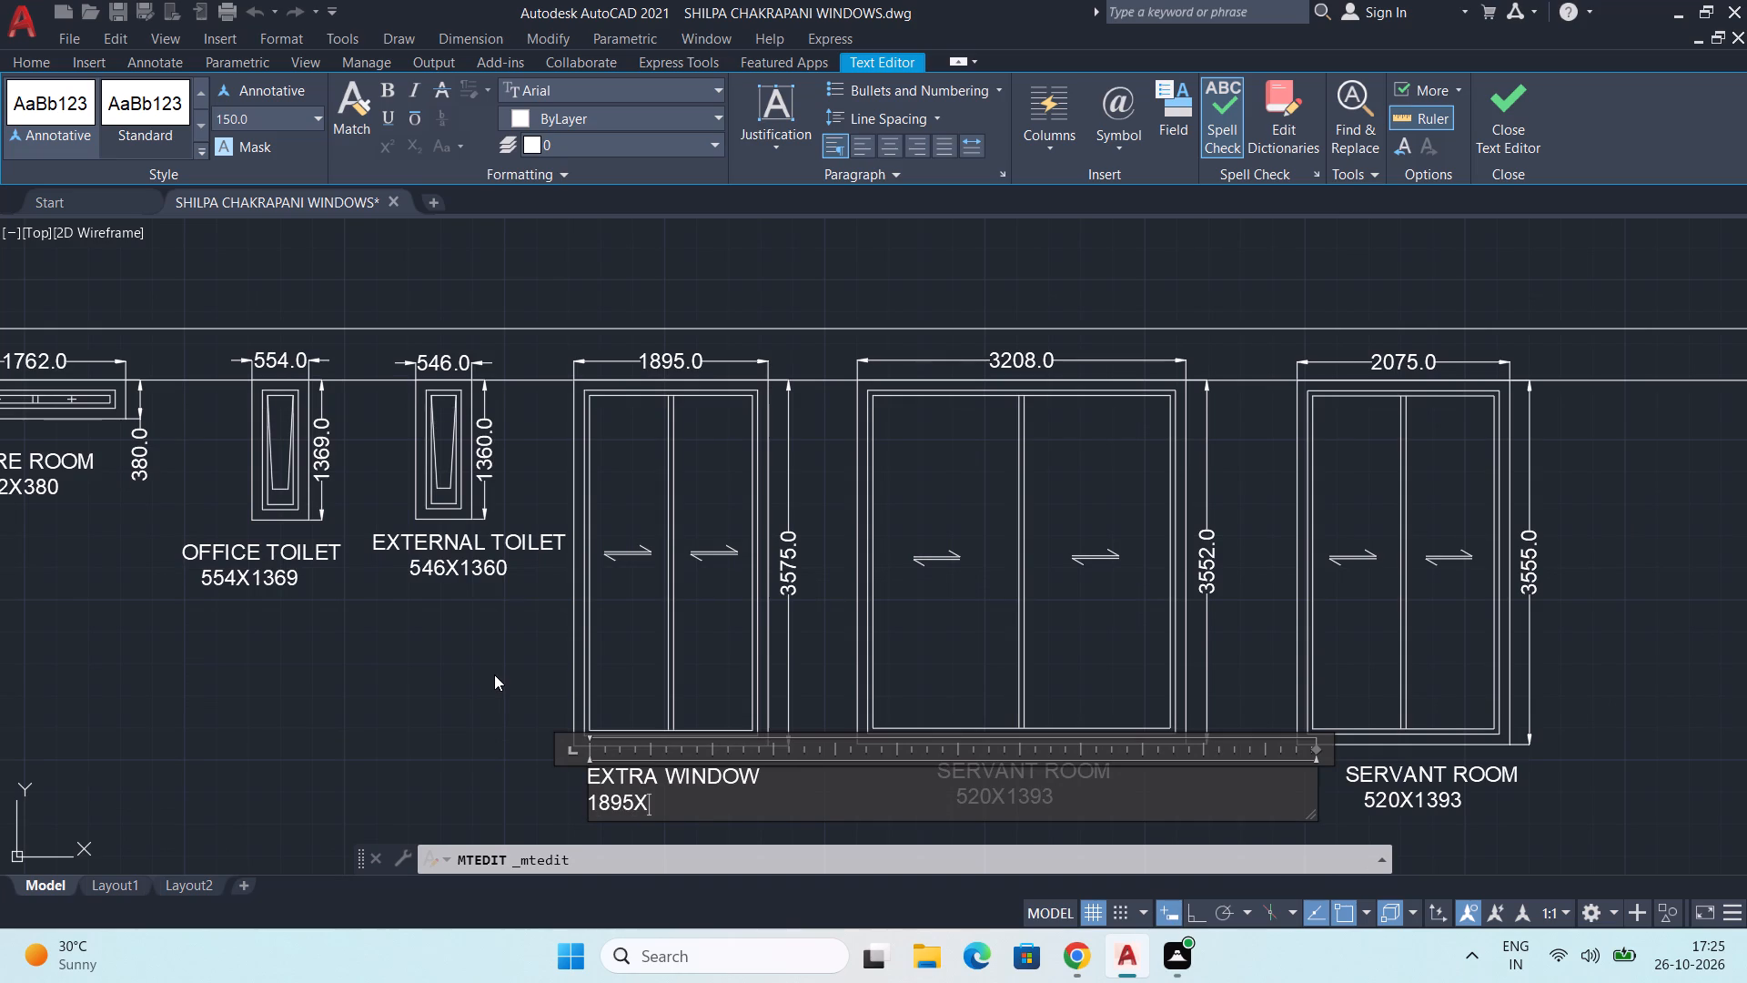
type("3575")
Indent the 1895X3575 size line by two spaces under EXTRA WINDOW and finish editing the label.
middle_click_drag(514, 779, 500, 657)
left_click(578, 677)
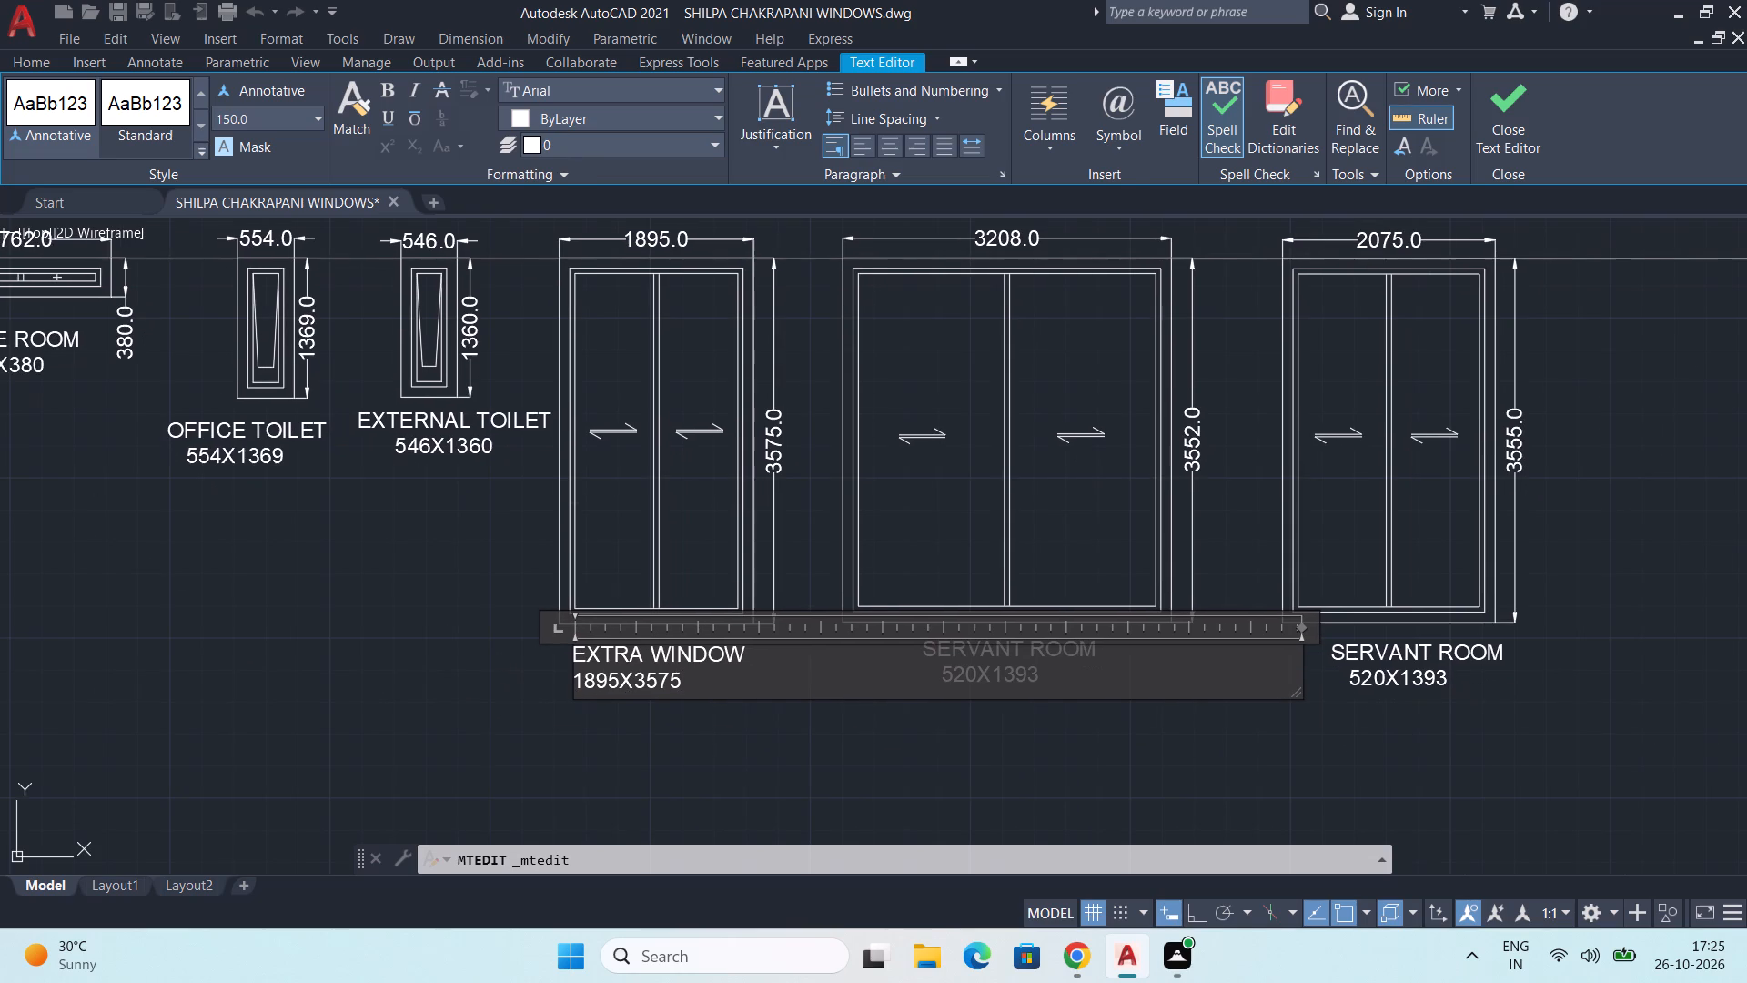
key("space")
key("space")
left_click(532, 674)
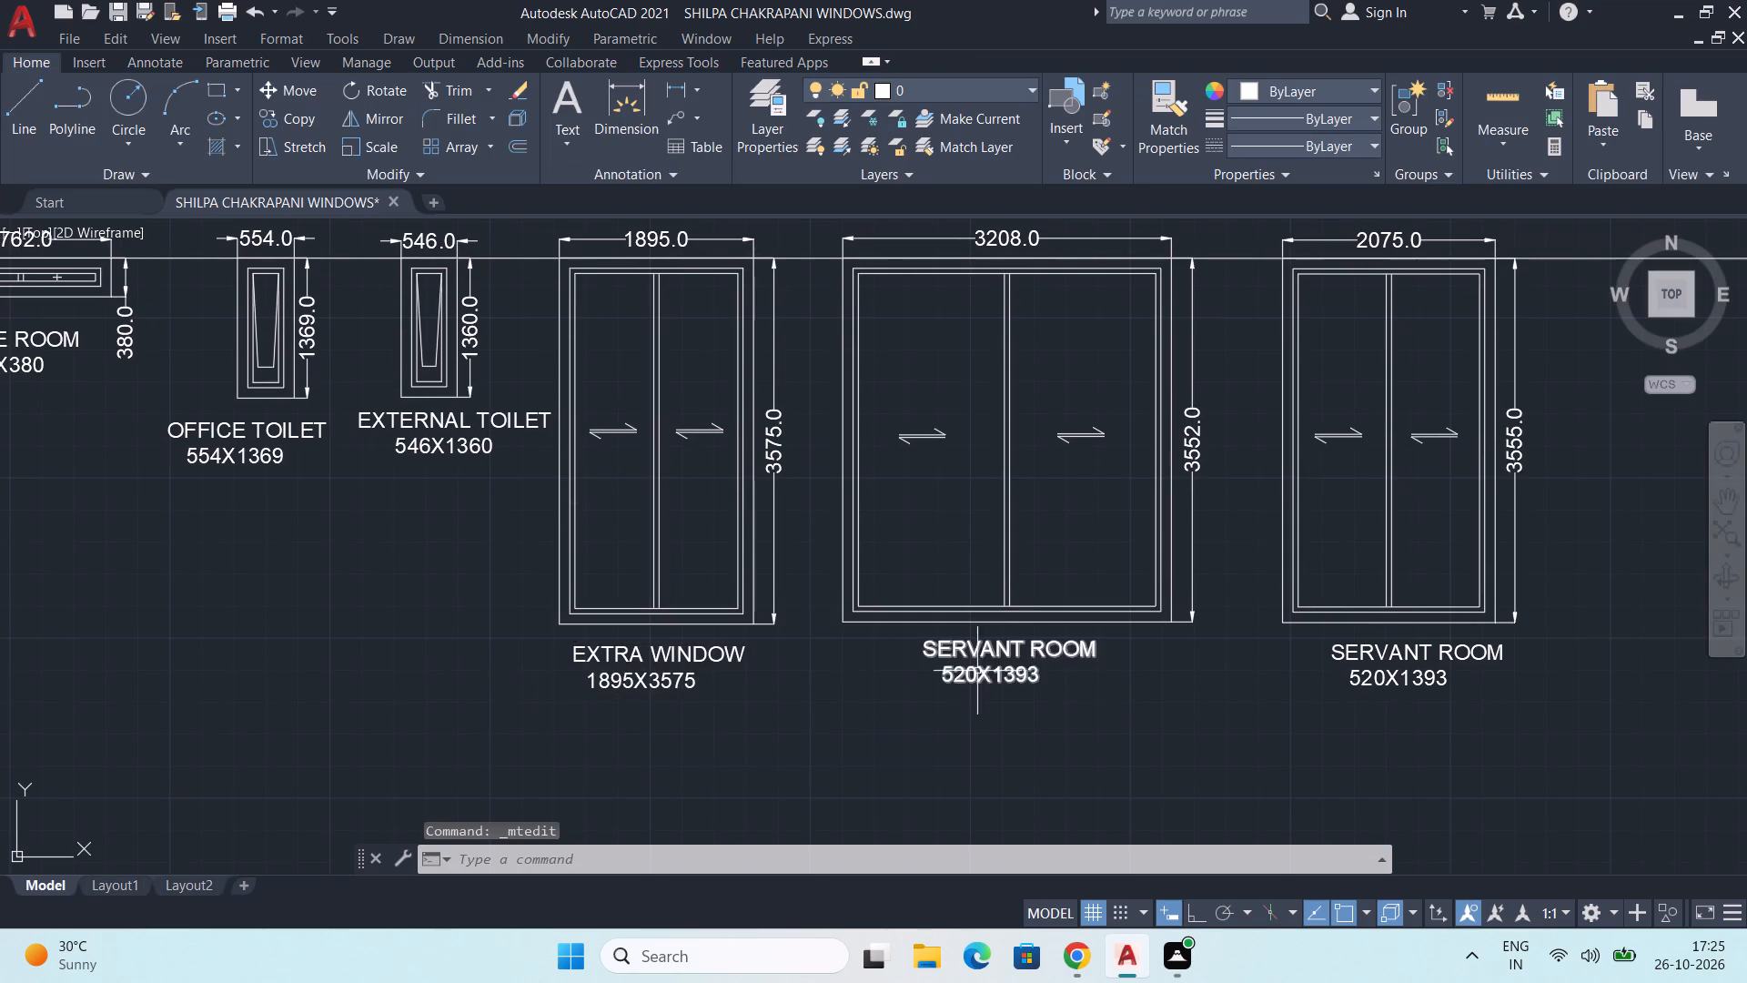
Open the label beneath the 3208-wide HOUSE window for editing with all its text selected, and cycle through the other open windows.
double_click(981, 678)
left_click_drag(1101, 681, 1041, 683)
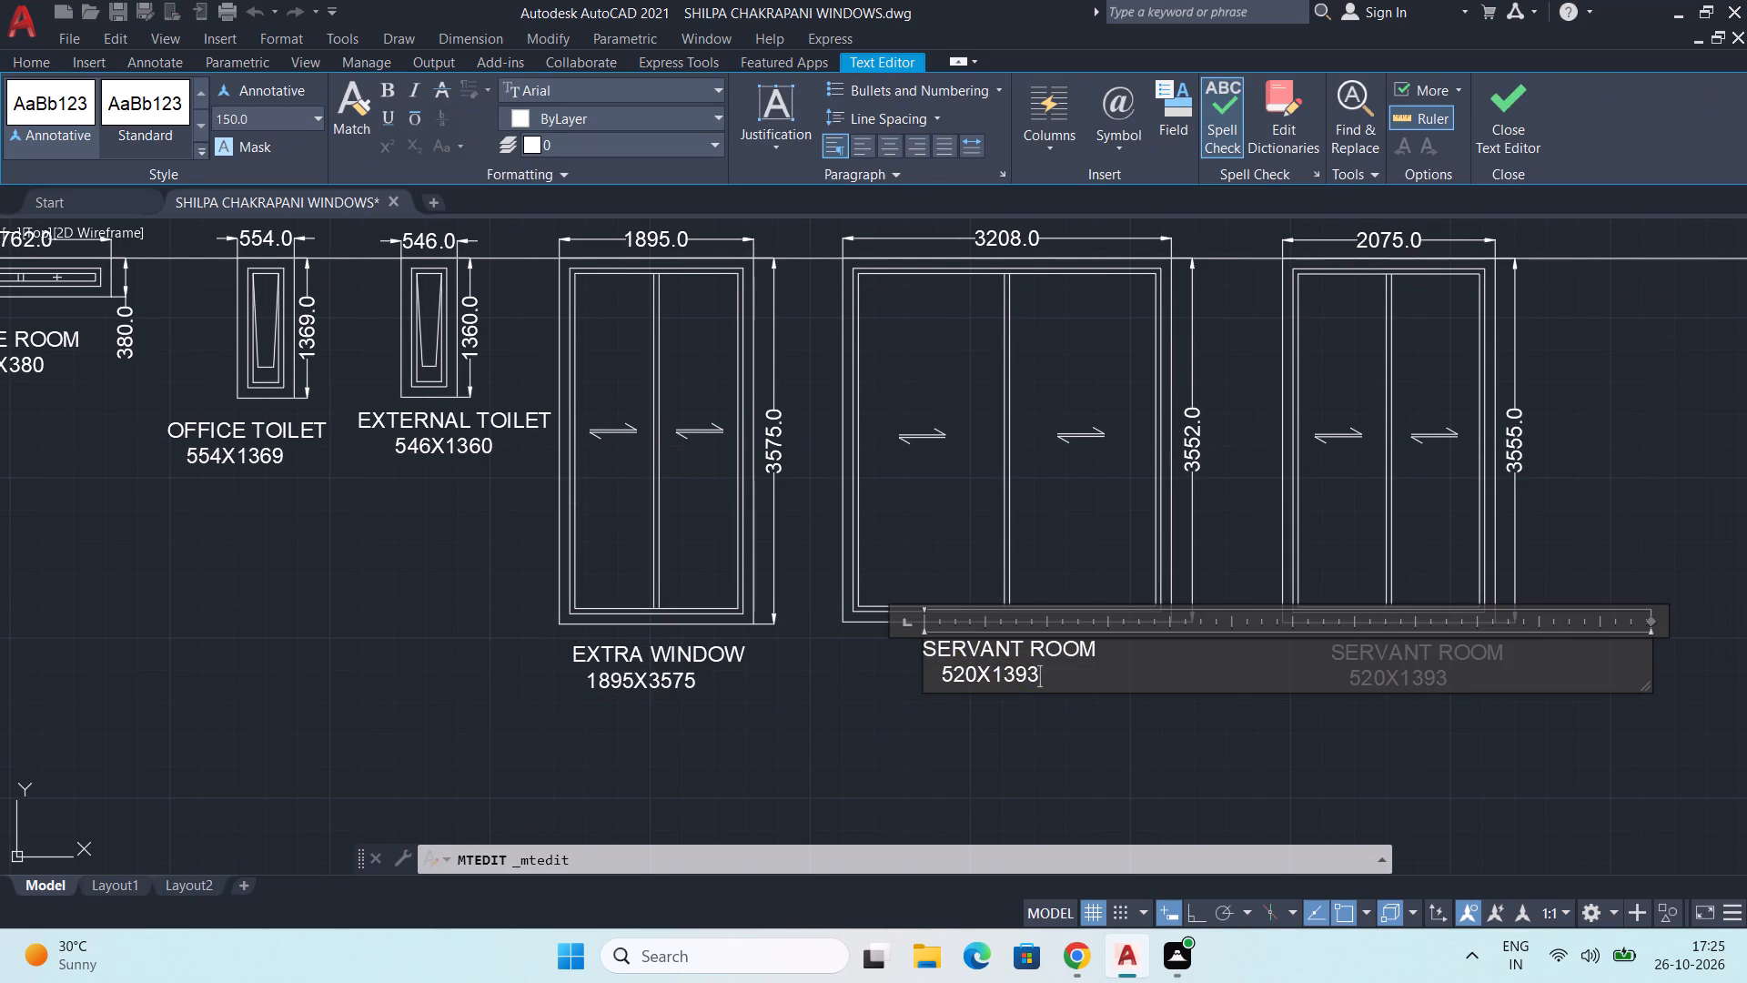
left_click_drag(1041, 683, 819, 645)
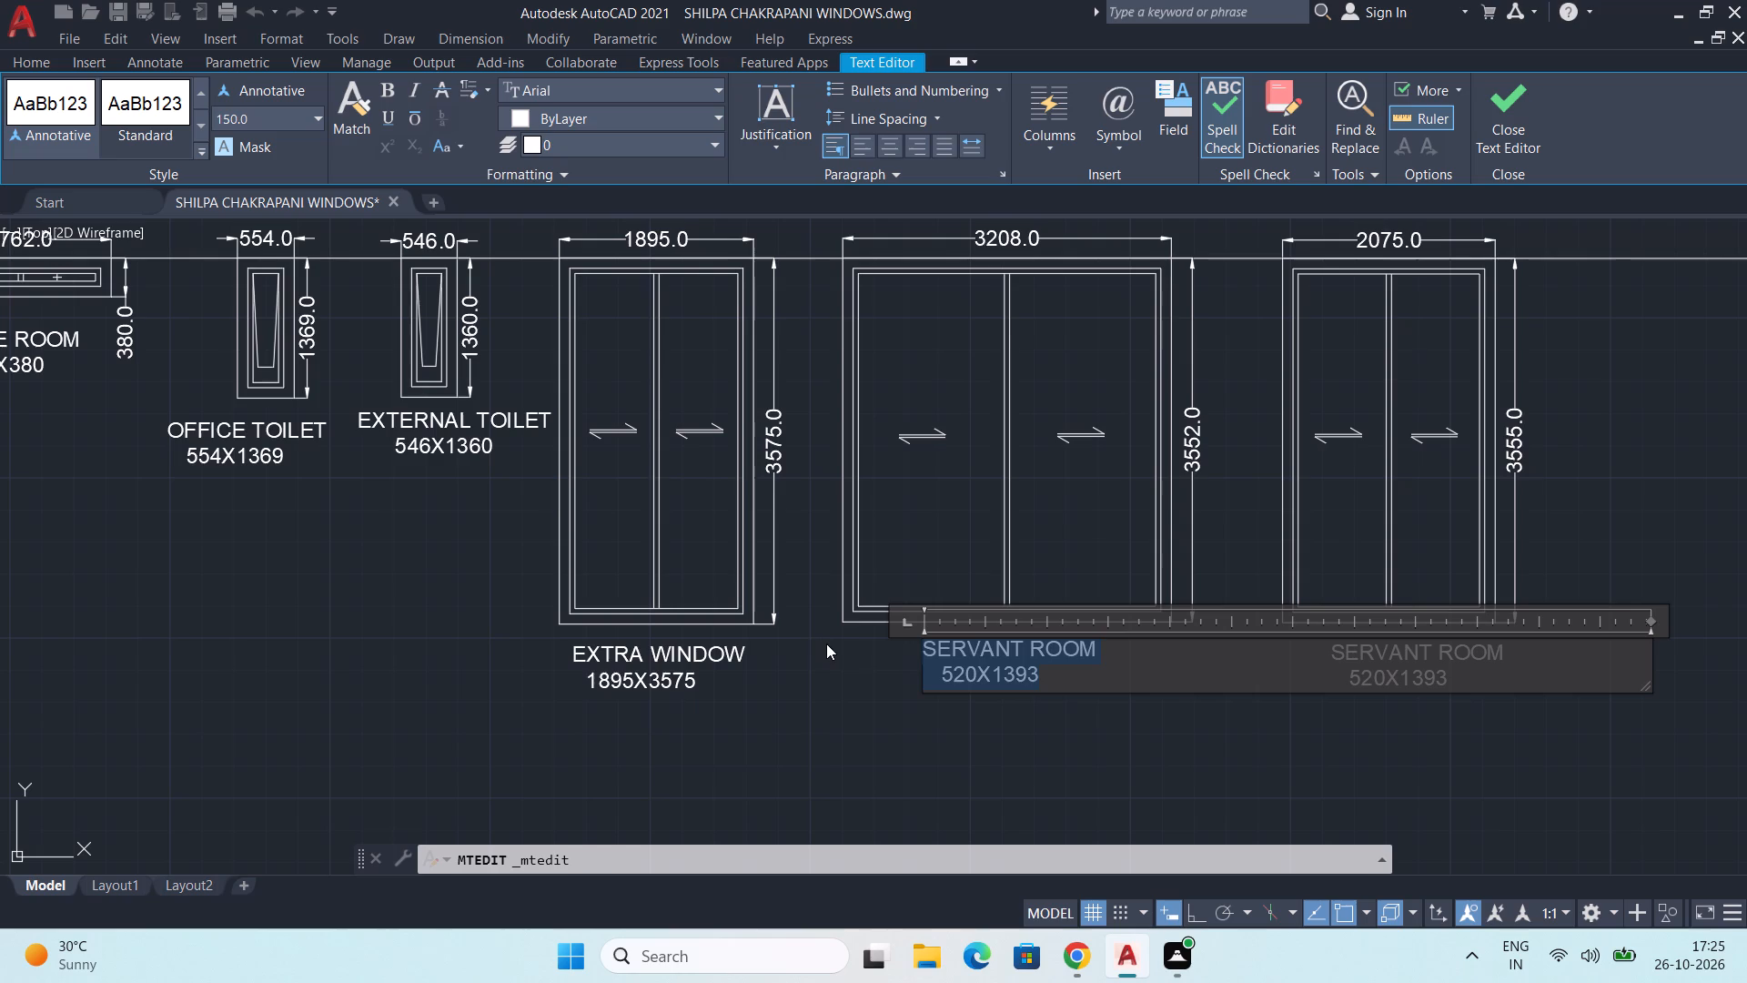
key("alt+Tab")
key("alt+Tab")
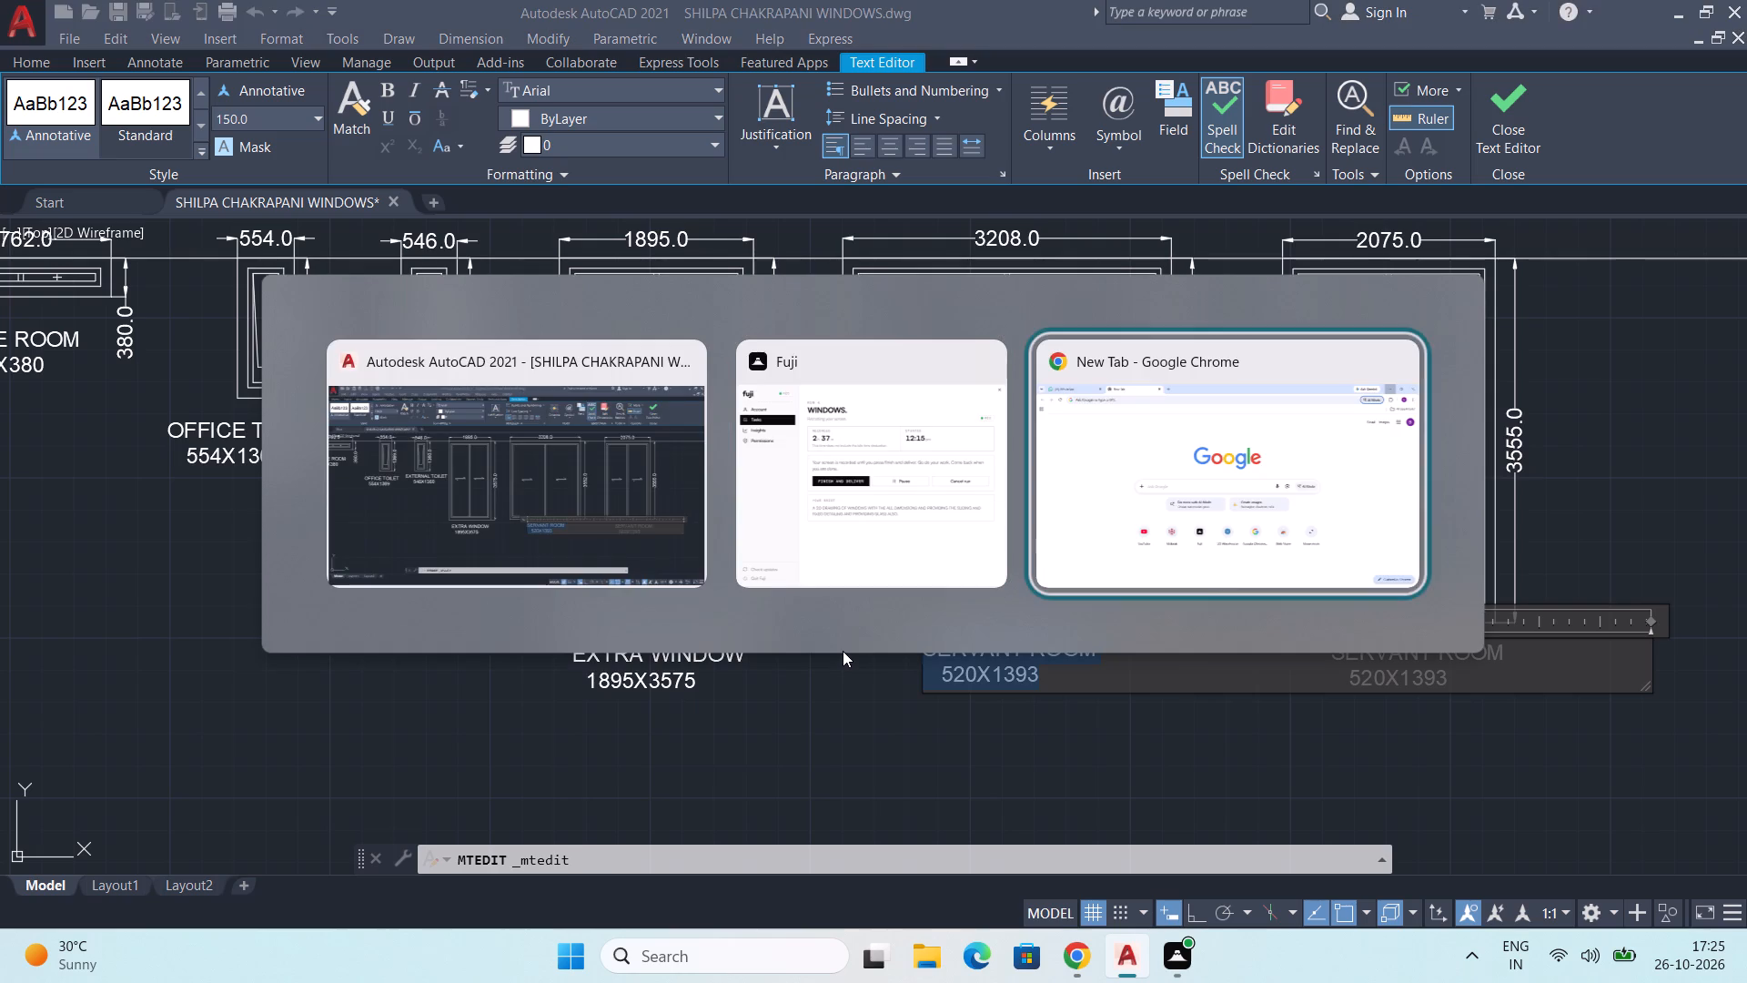
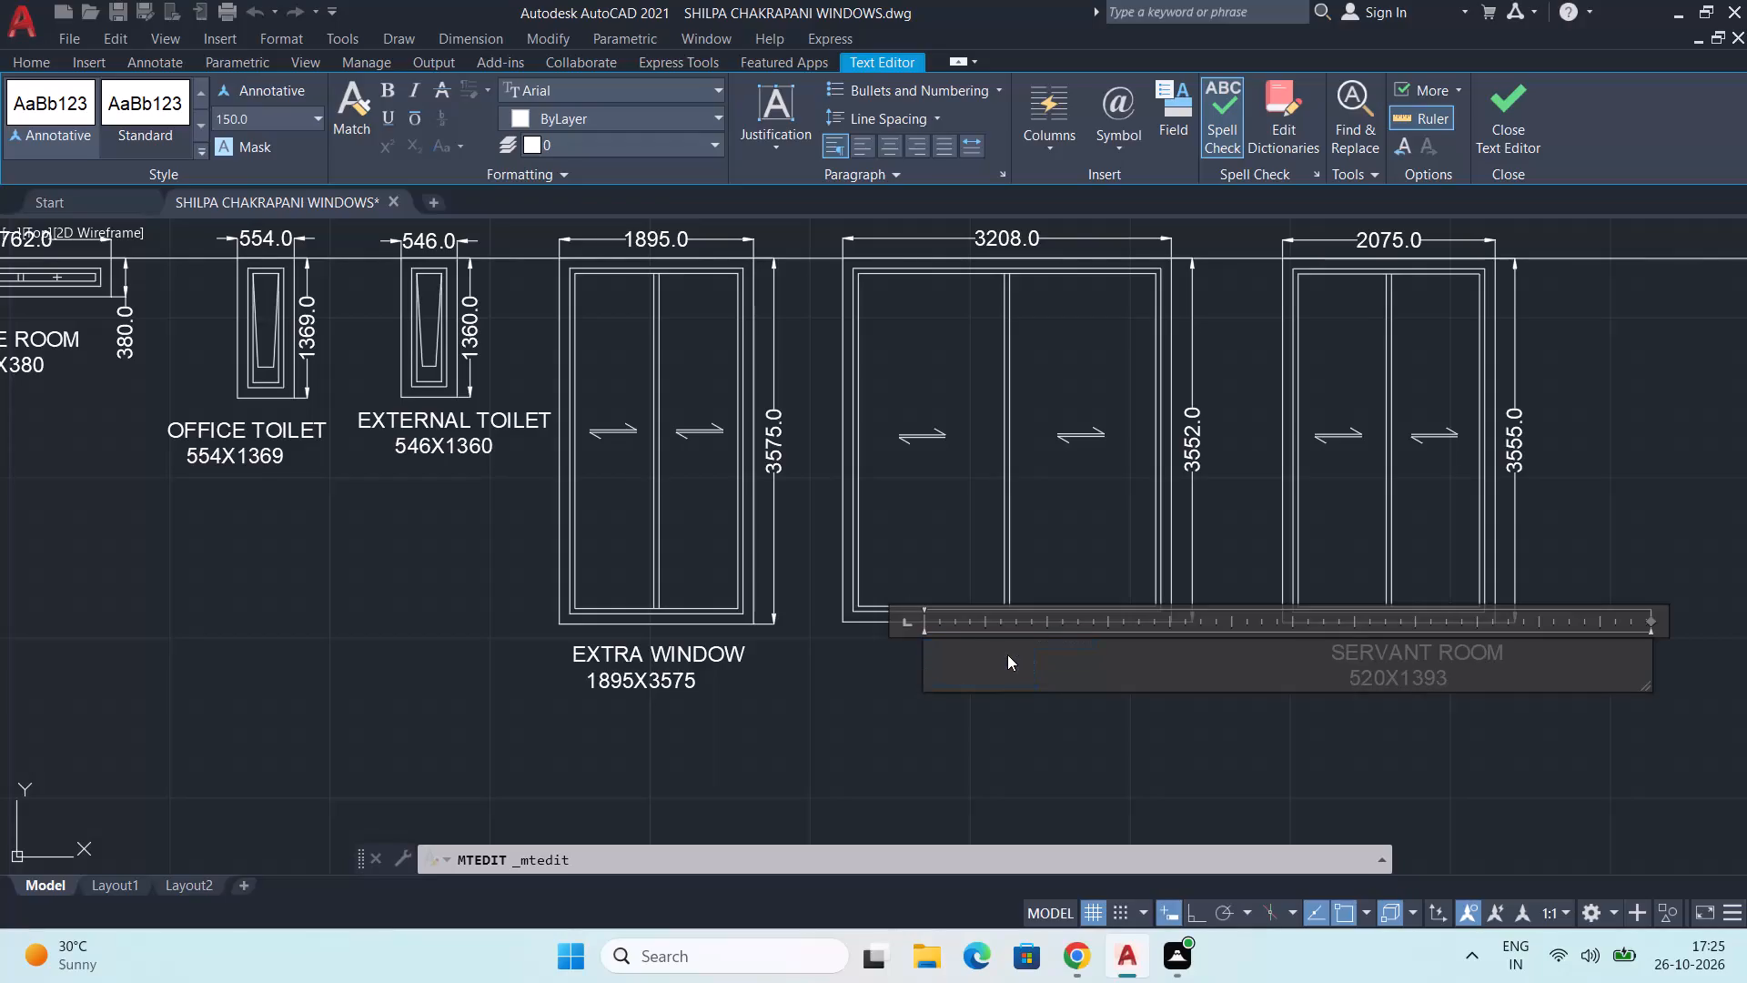
Replace the label text beneath the 3208-wide HOUSE window with KARTHIK BEDROOM and start a second line.
type("KARHIK")
key("space")
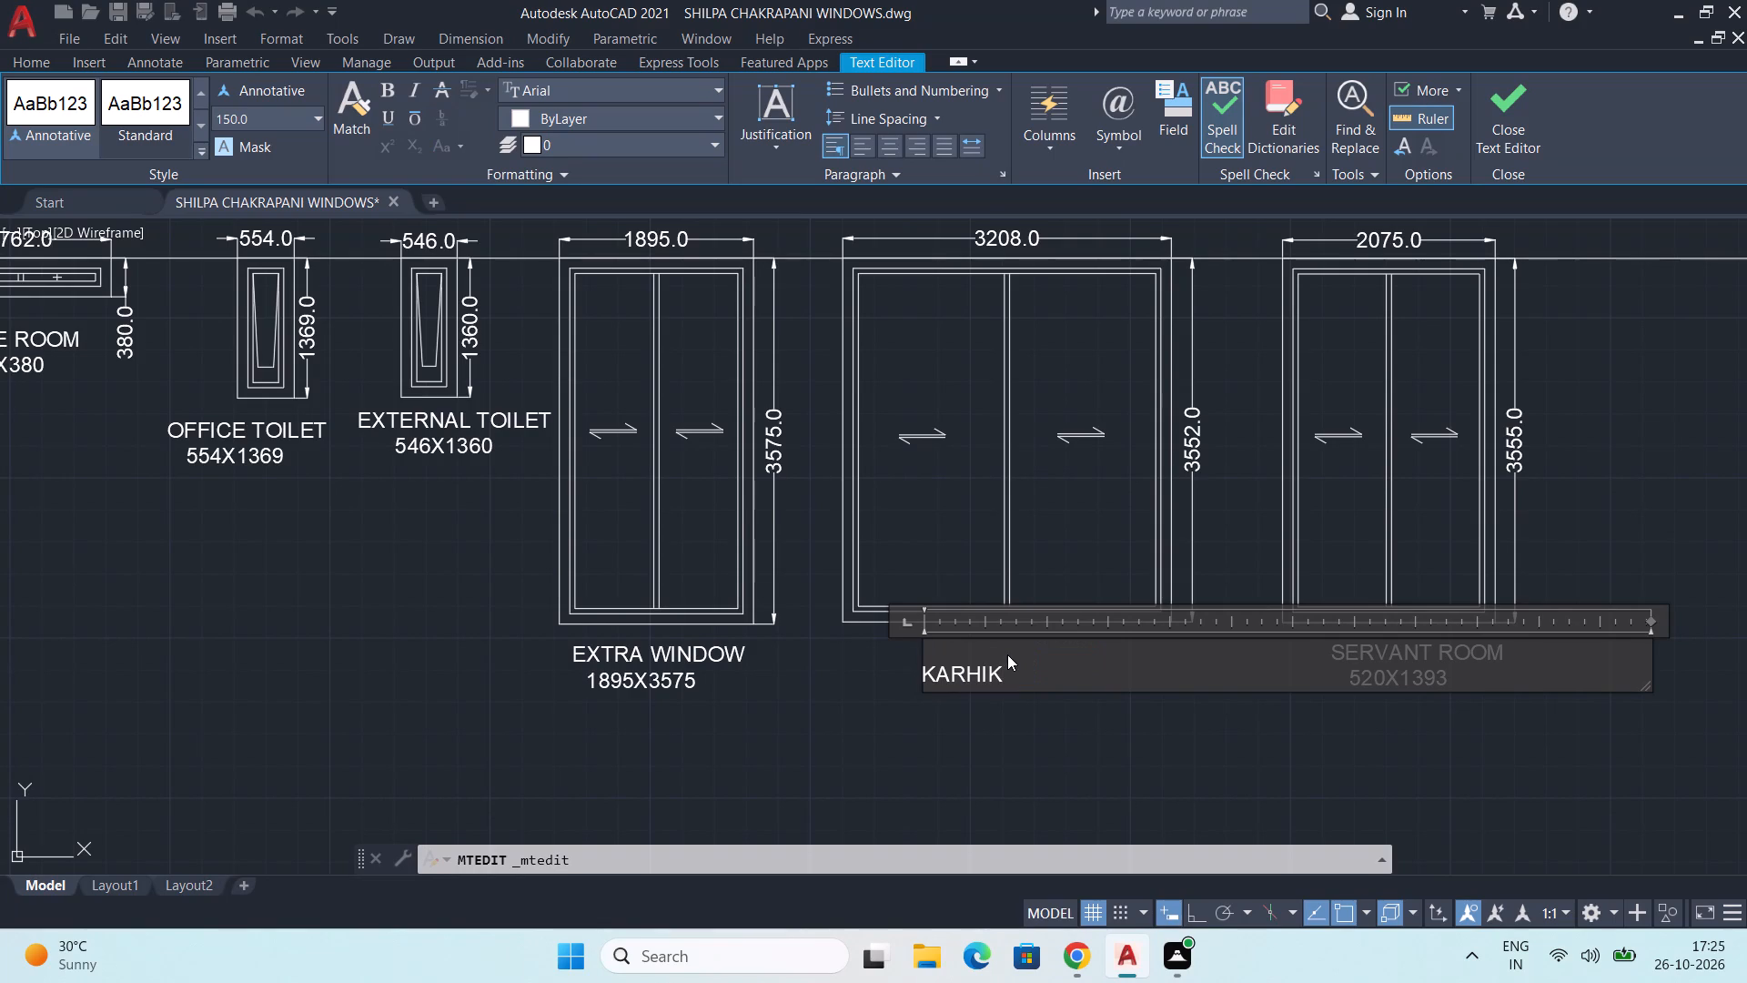
key("BackSpace")
key("BackSpace")
key("BackSpace")
key("BackSpace")
key("BackSpace")
type("RTHIK")
key("space")
type("BED")
key("r")
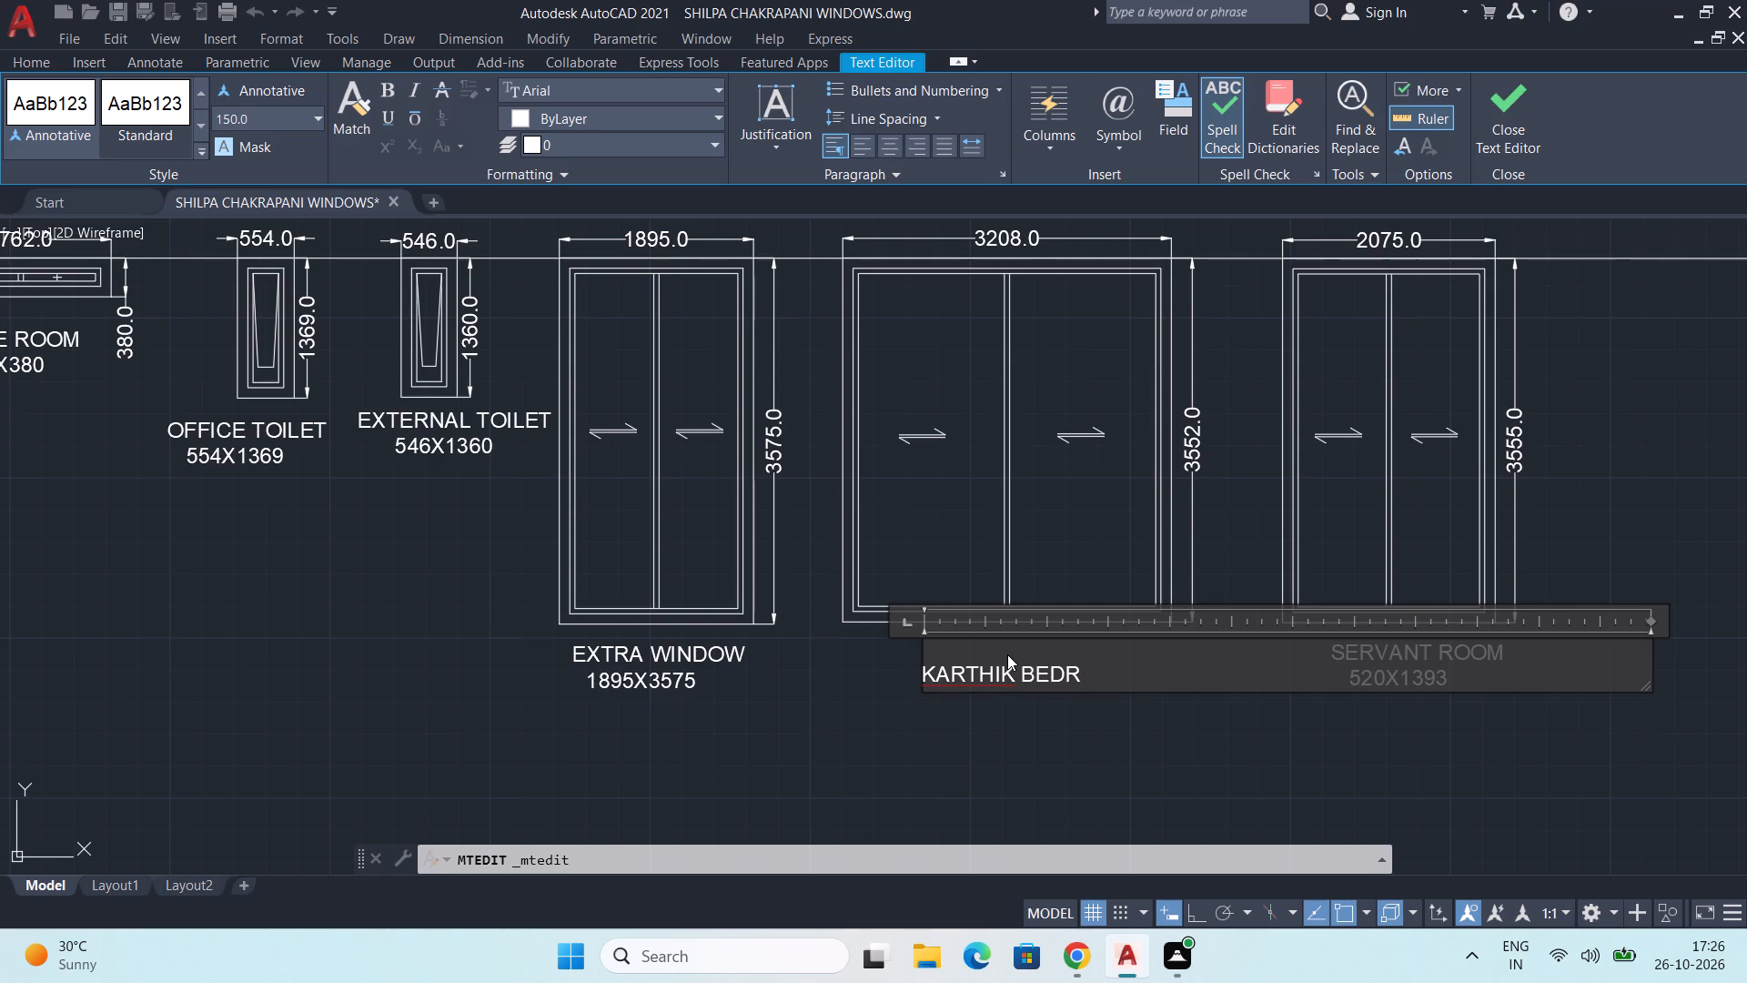
type("OOM")
key("Return")
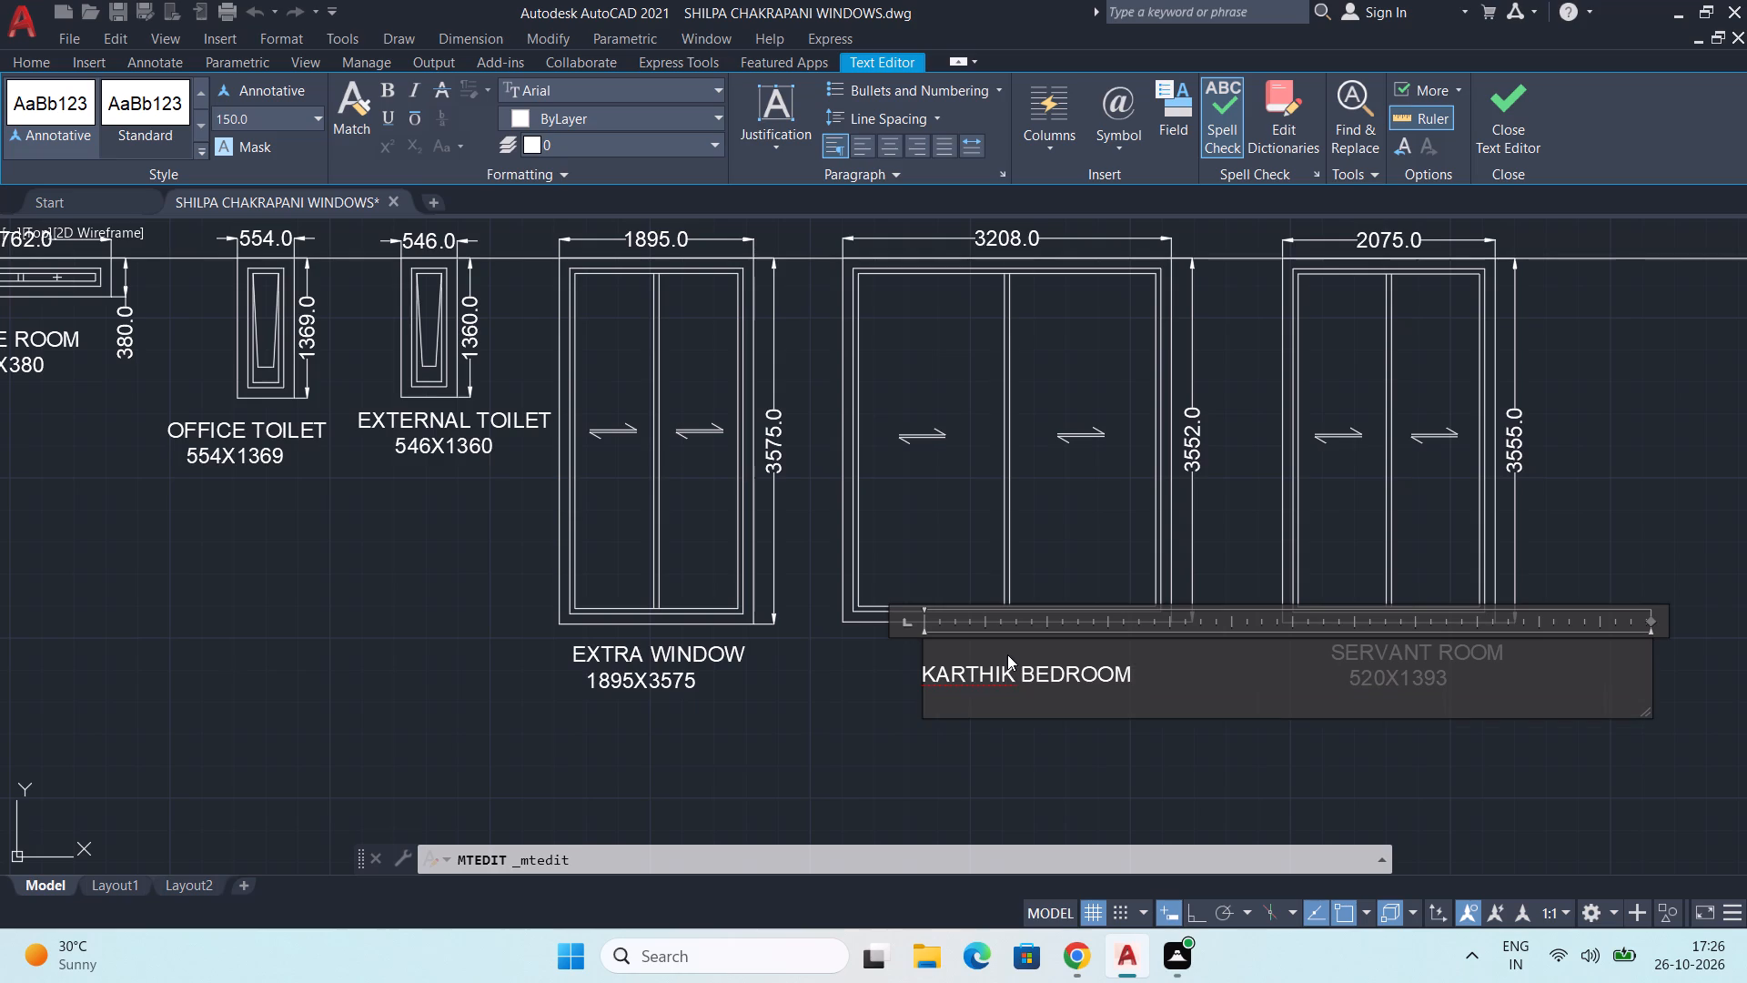
Add the size line 3208X3552 under KARTHIK BEDROOM, indented by four spaces, and finish editing the label.
type("3208")
key("x")
type("3552")
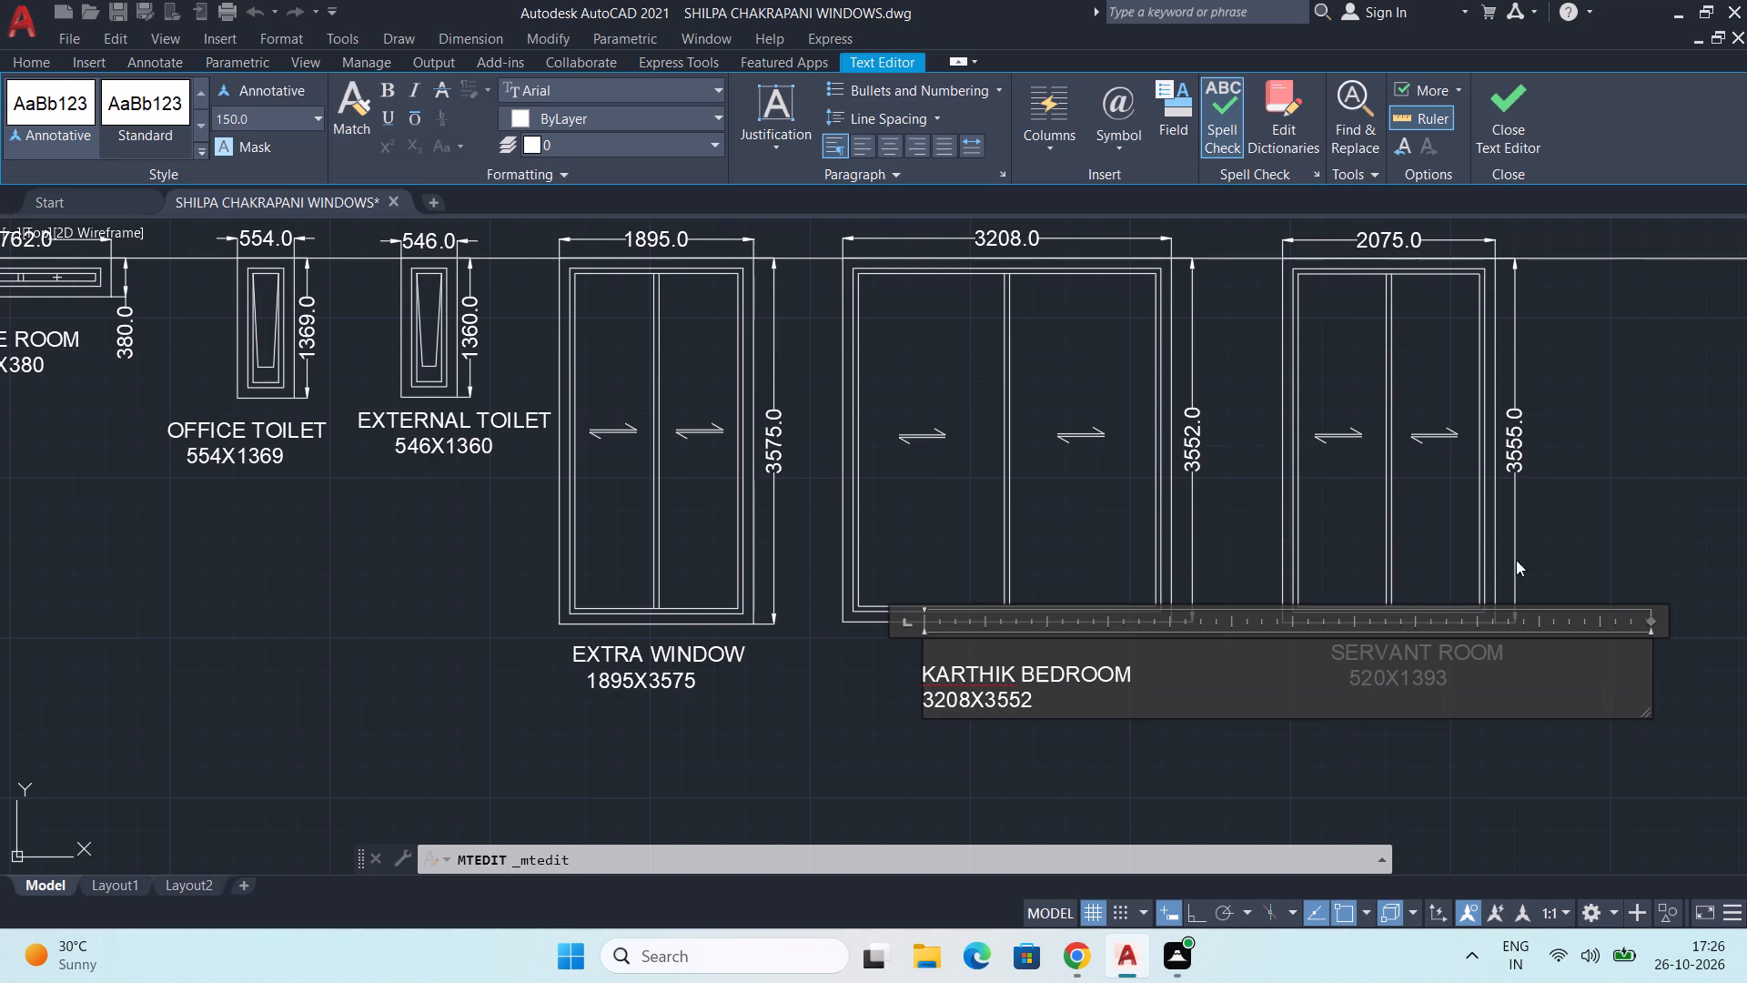
left_click(923, 695)
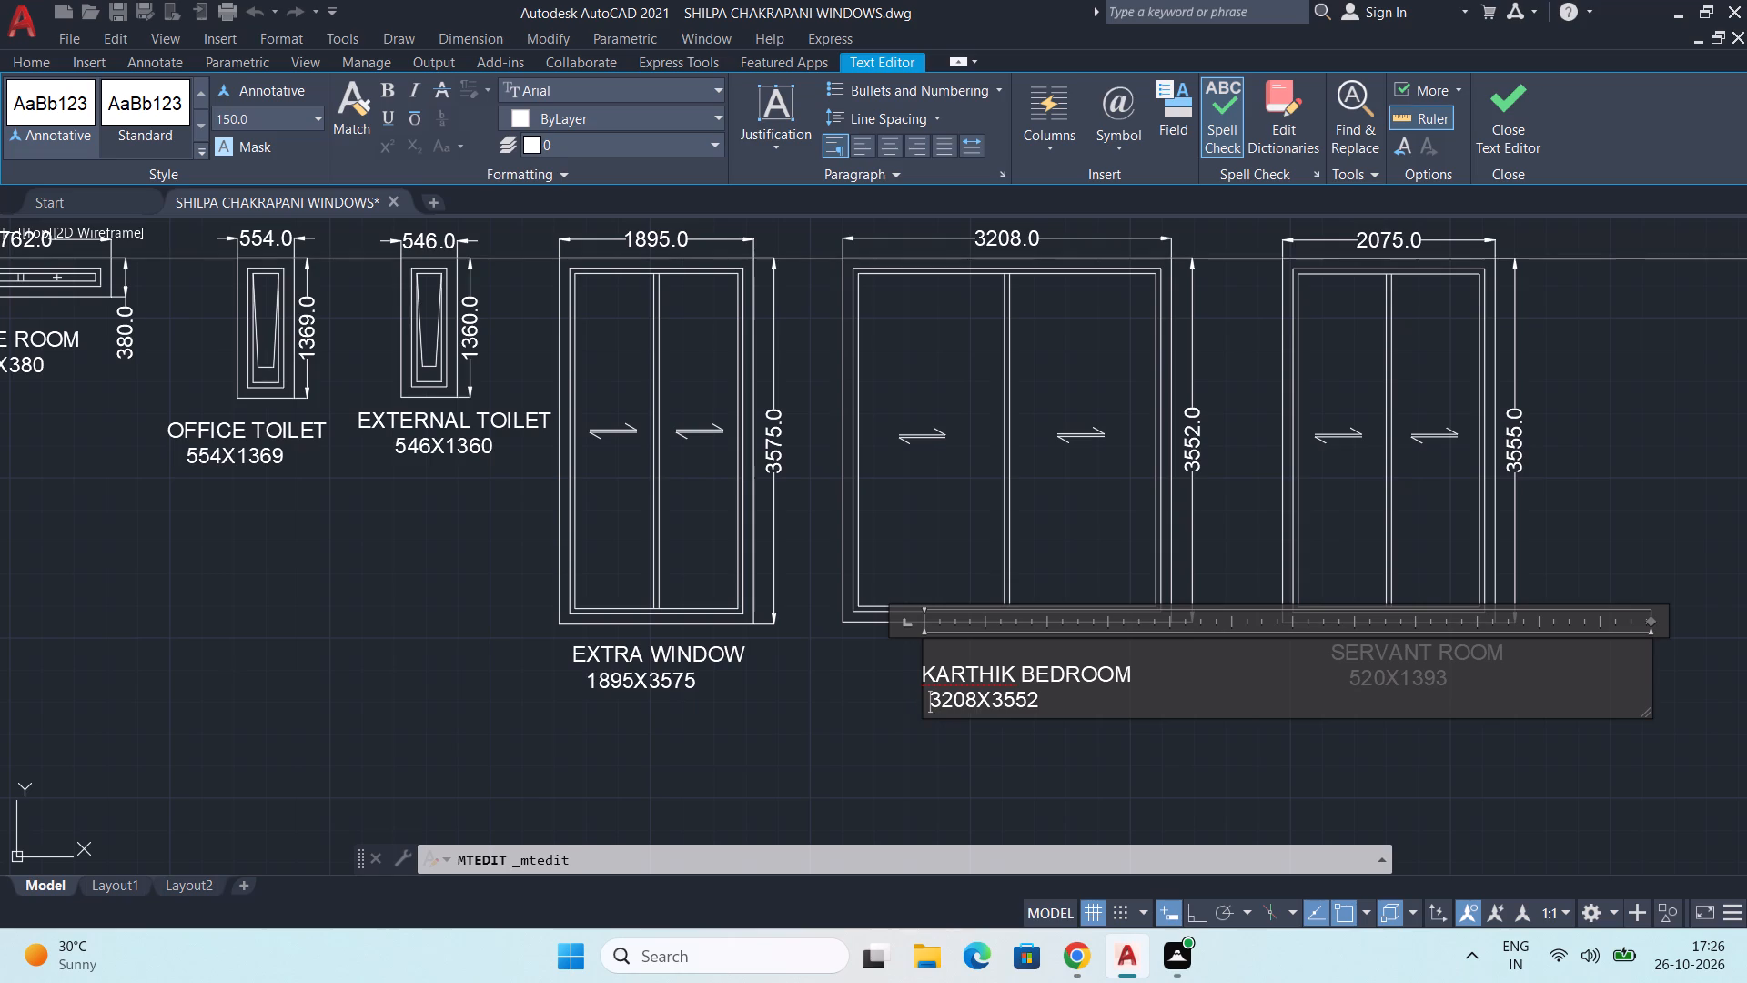
key("space")
key("space")
key("space")
key("space")
left_click(885, 698)
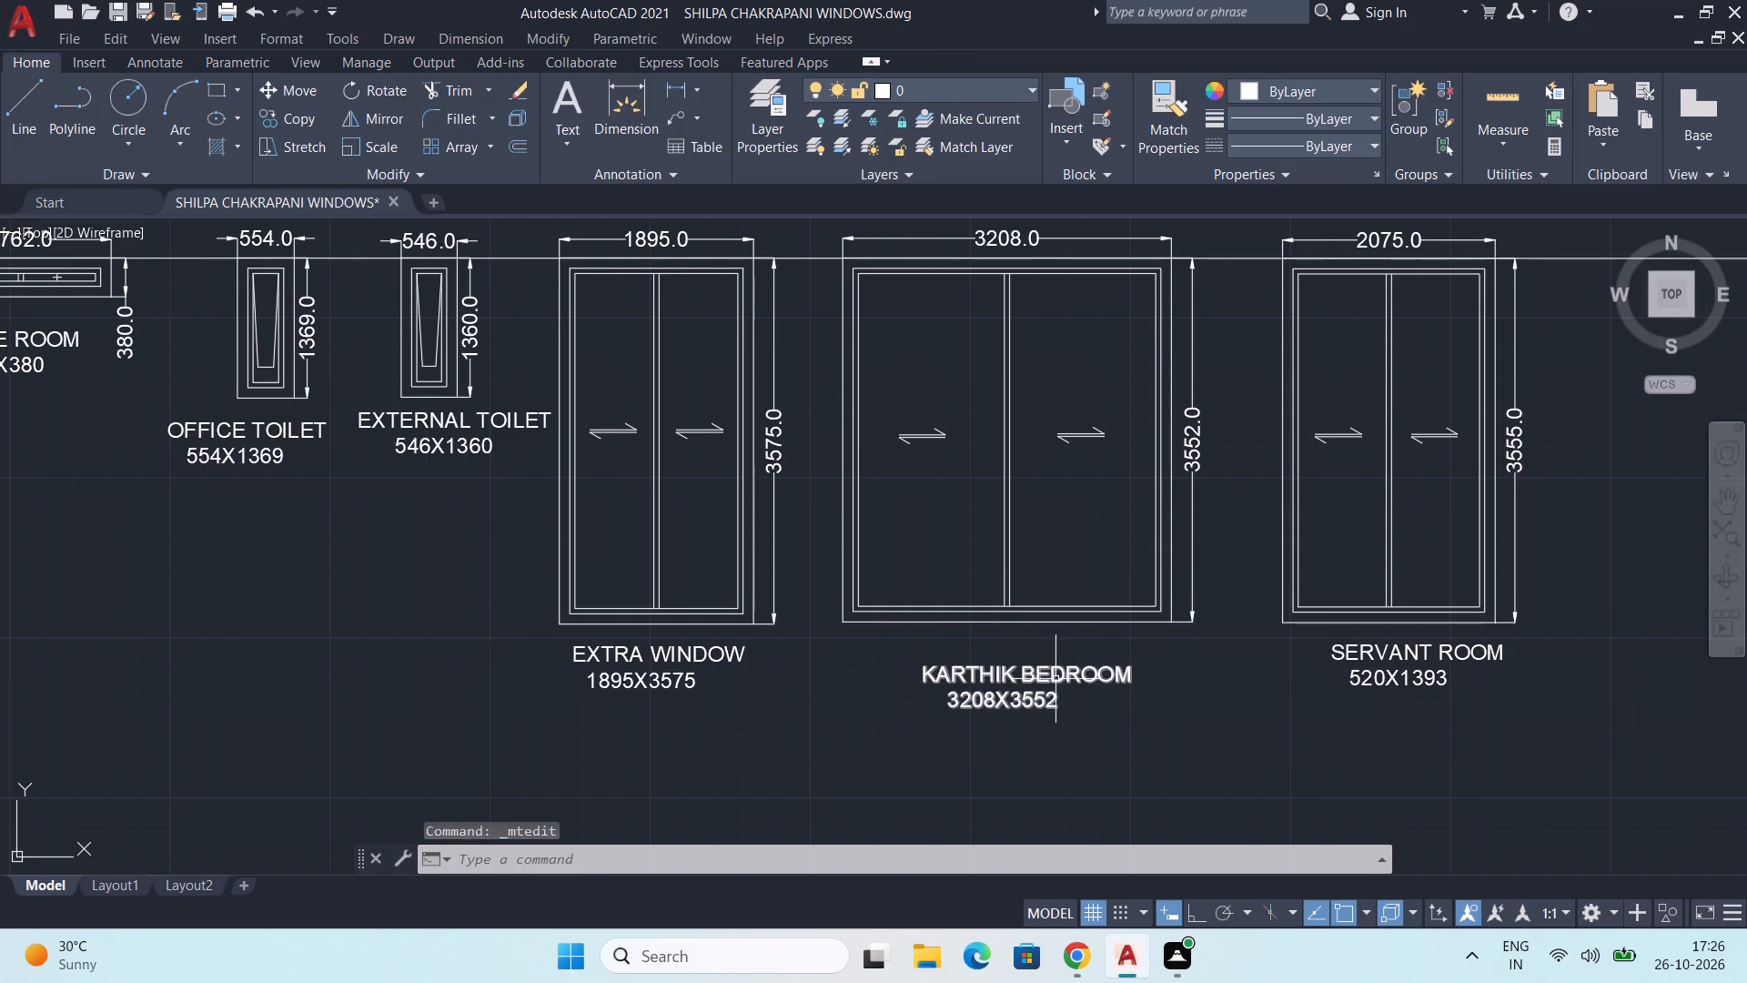
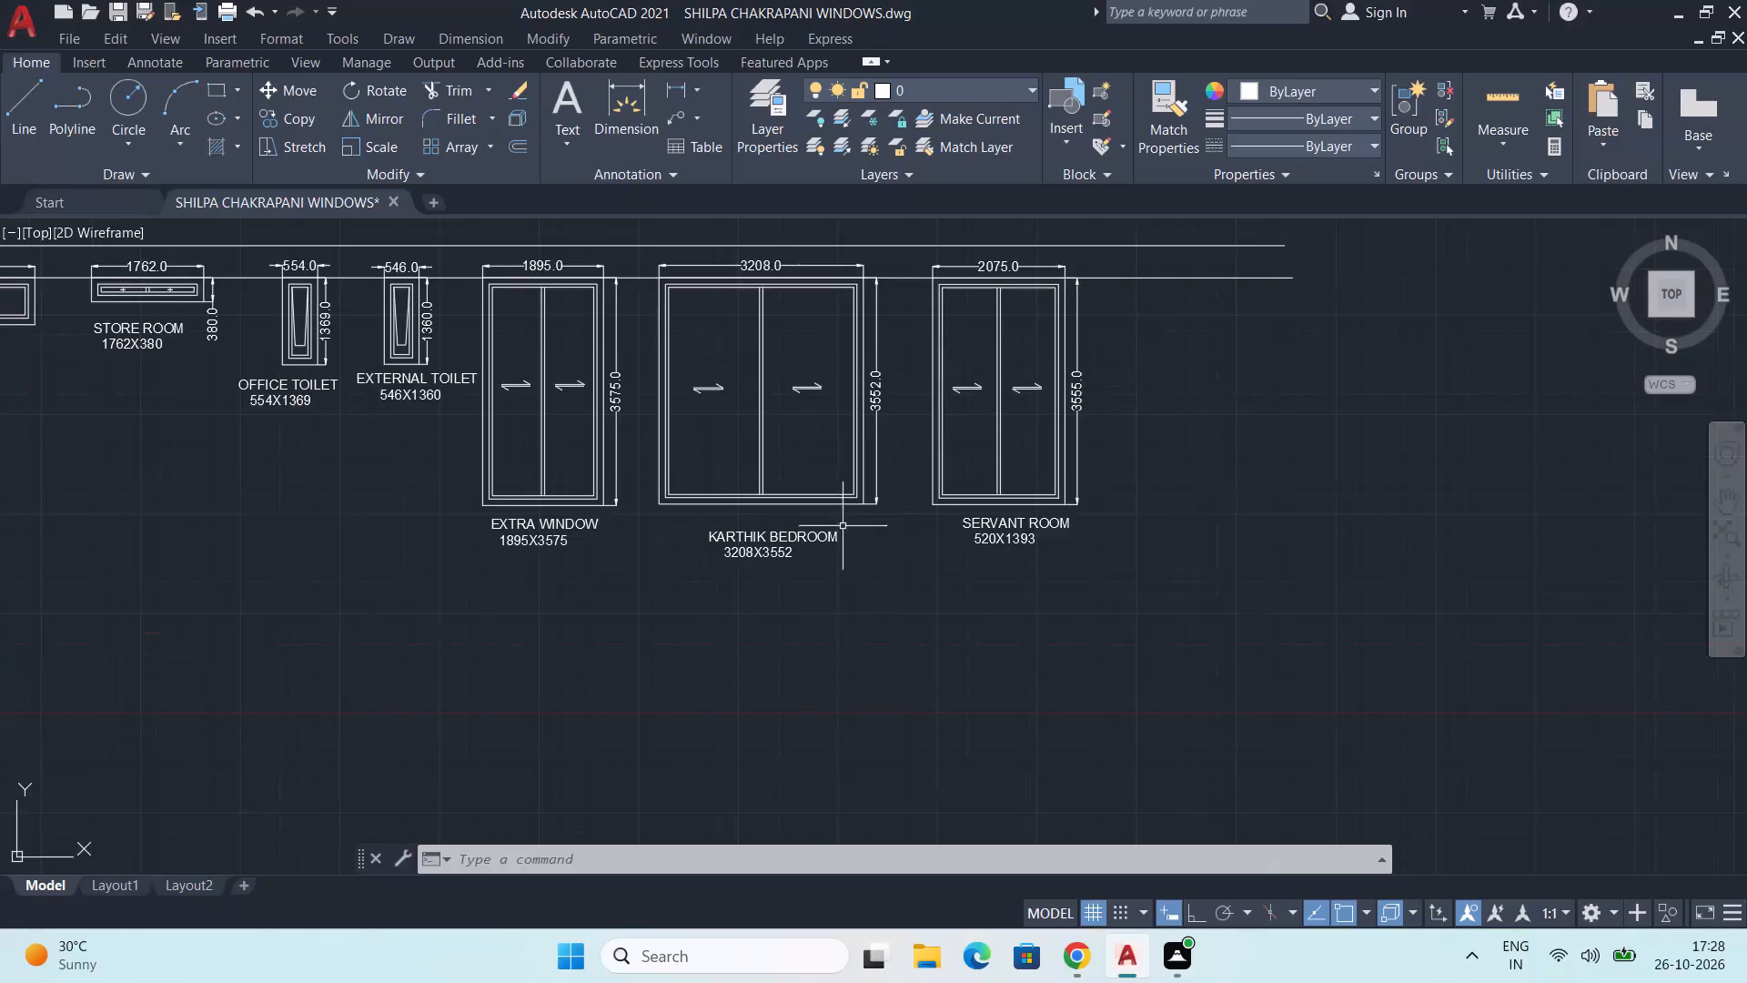
Replace the label text beneath the 2075-wide HOUSE window with FIRST FLOOR STAIRCASE and start a second line.
middle_click_drag(902, 648, 864, 607)
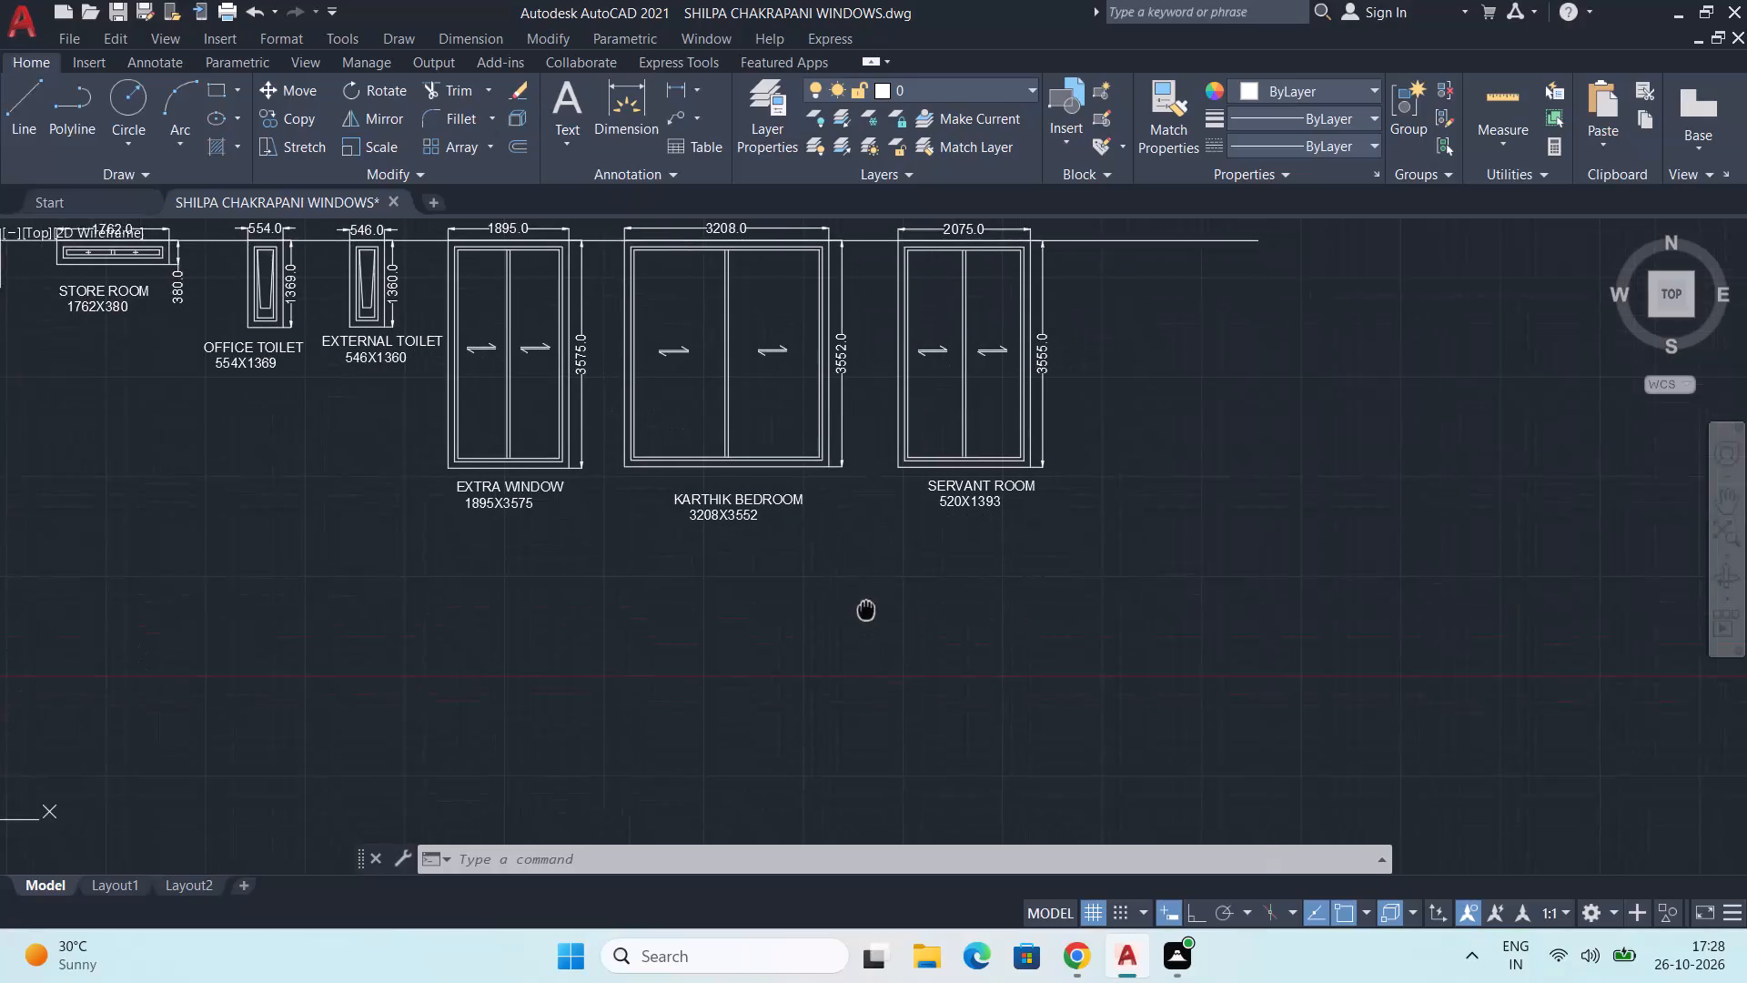
middle_click_drag(864, 607, 882, 570)
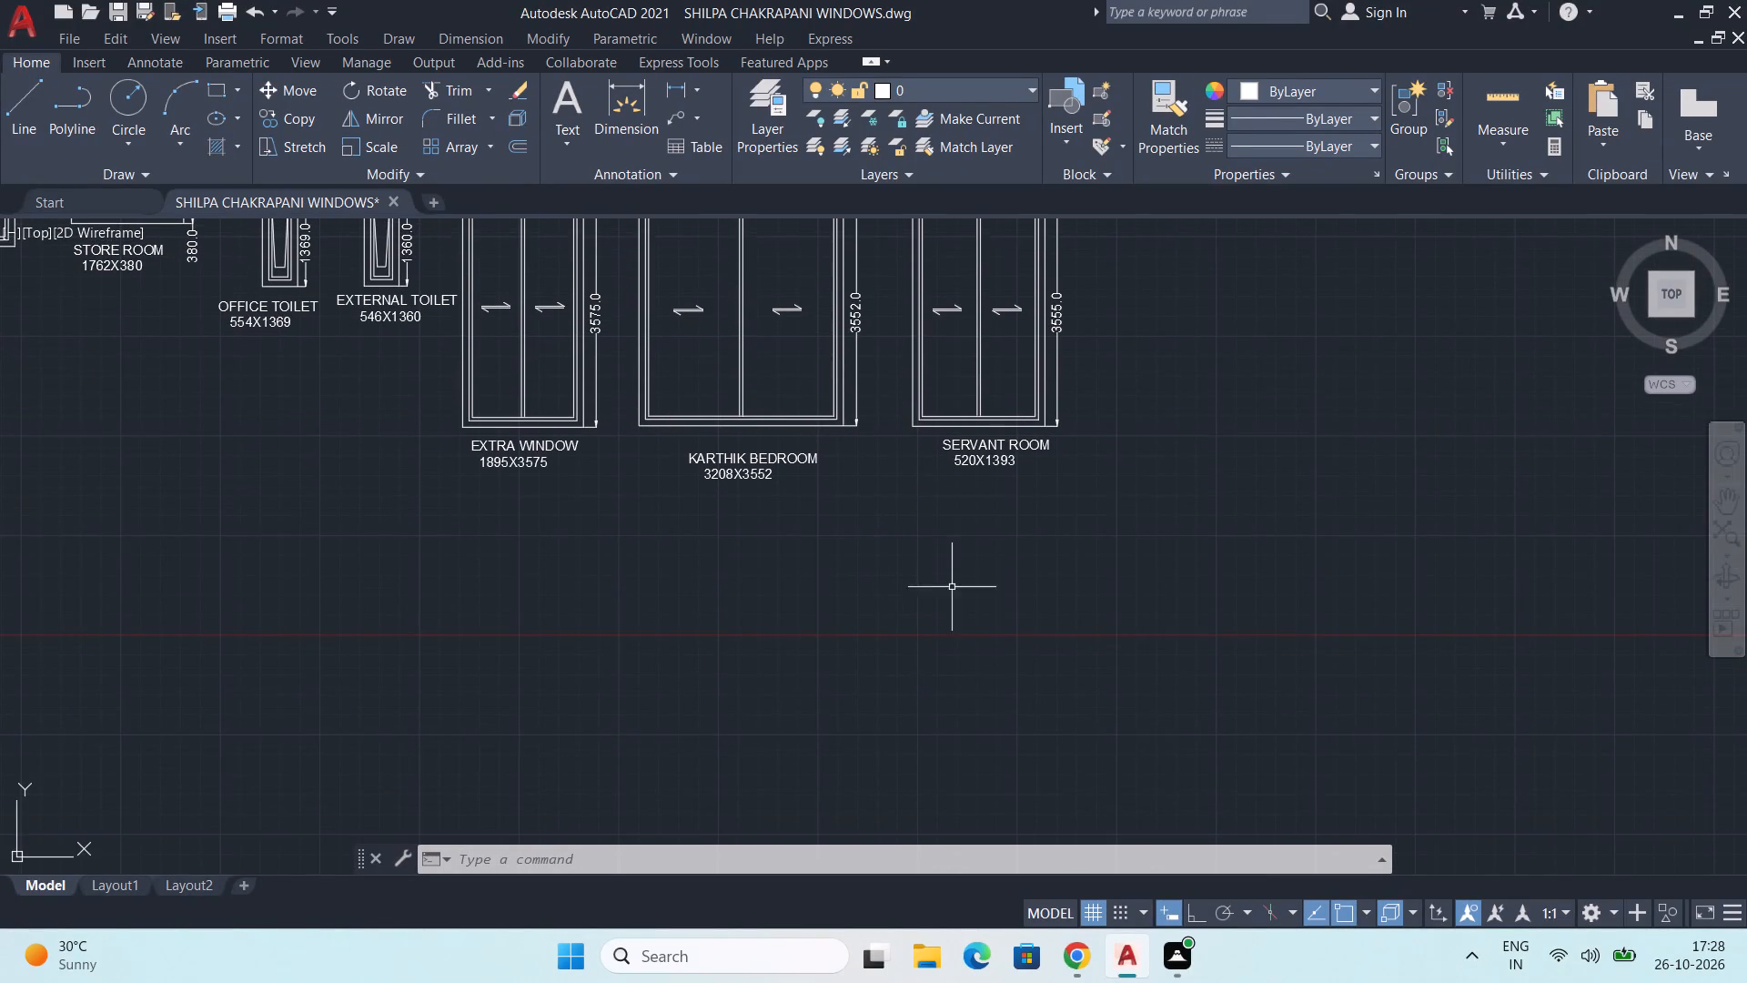
scroll(969, 497, "up", 2)
middle_click_drag(969, 528, 963, 606)
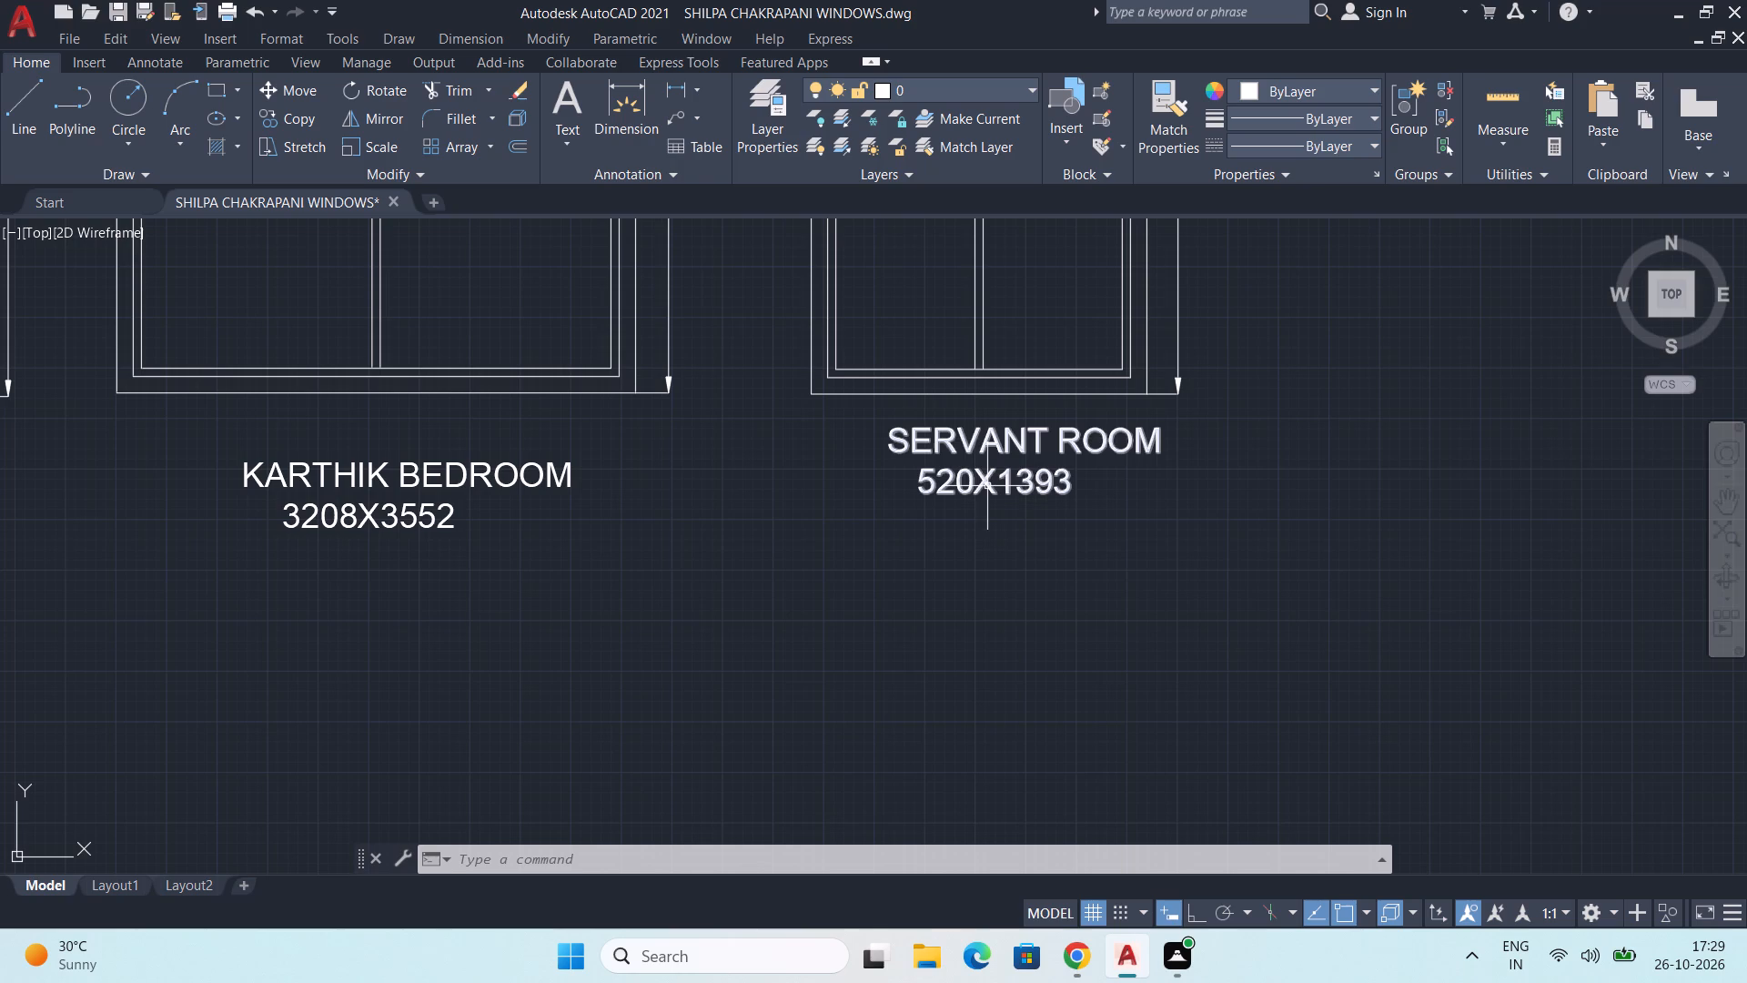
double_click(986, 486)
left_click_drag(1082, 492, 770, 431)
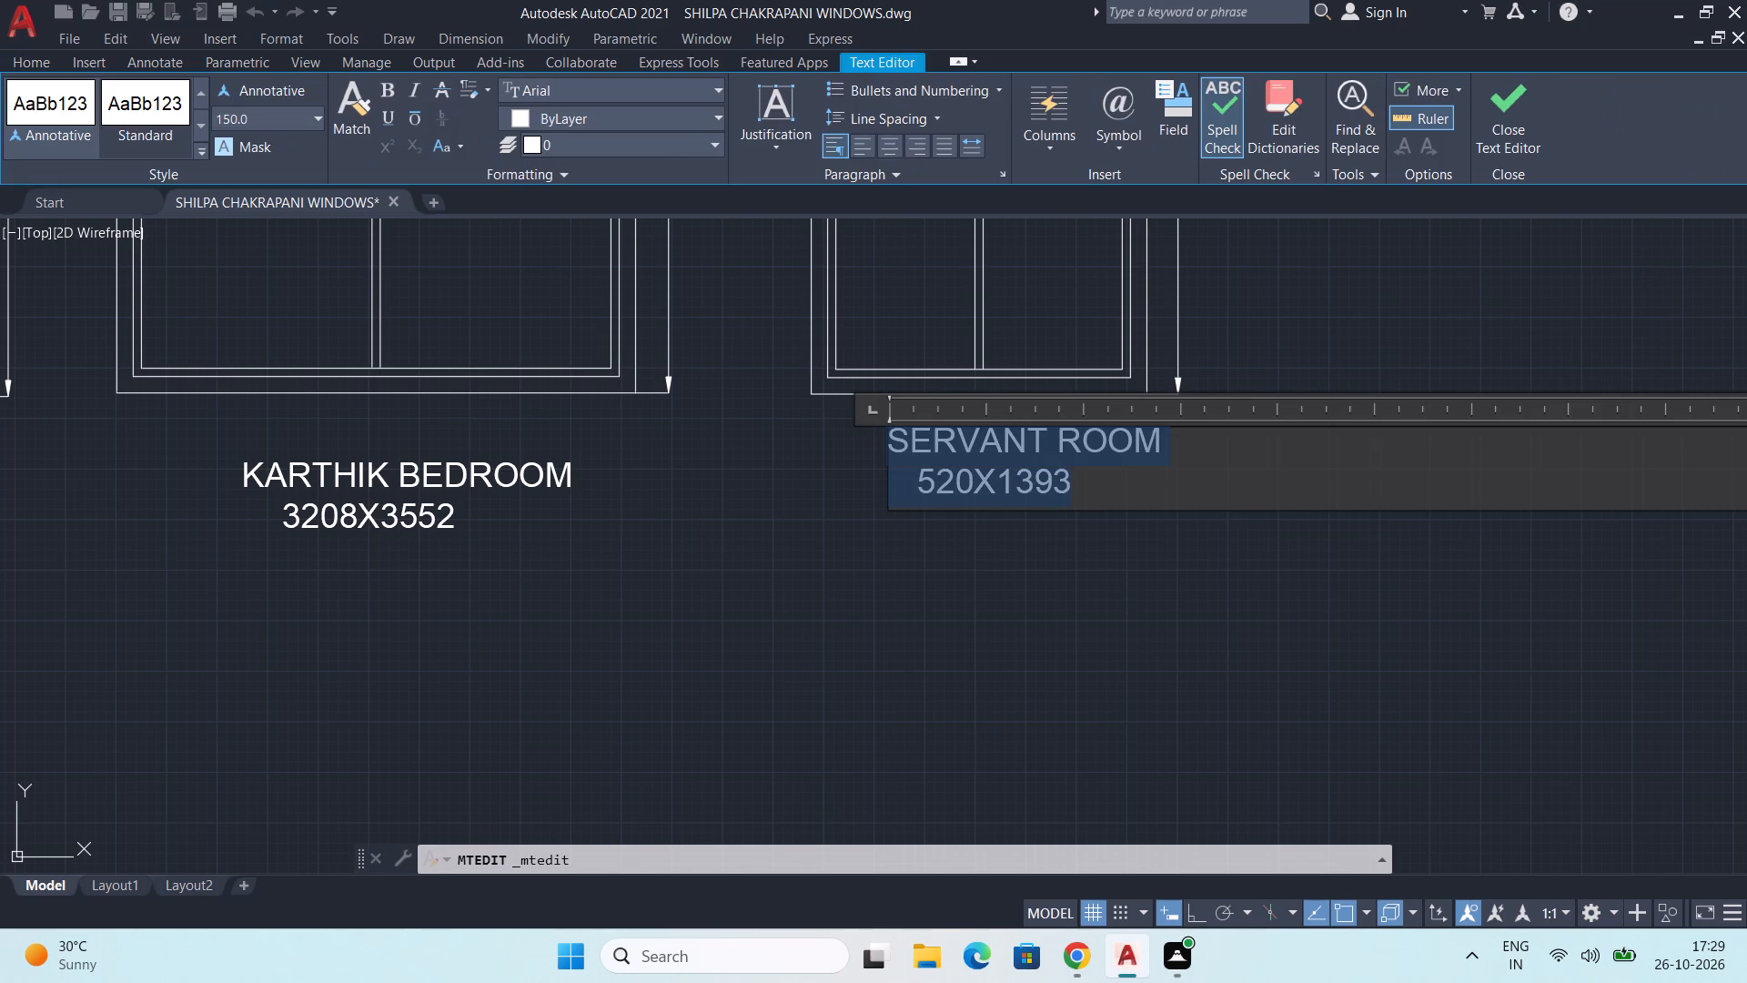
left_click_drag(770, 431, 771, 429)
scroll(751, 448, "down", 1)
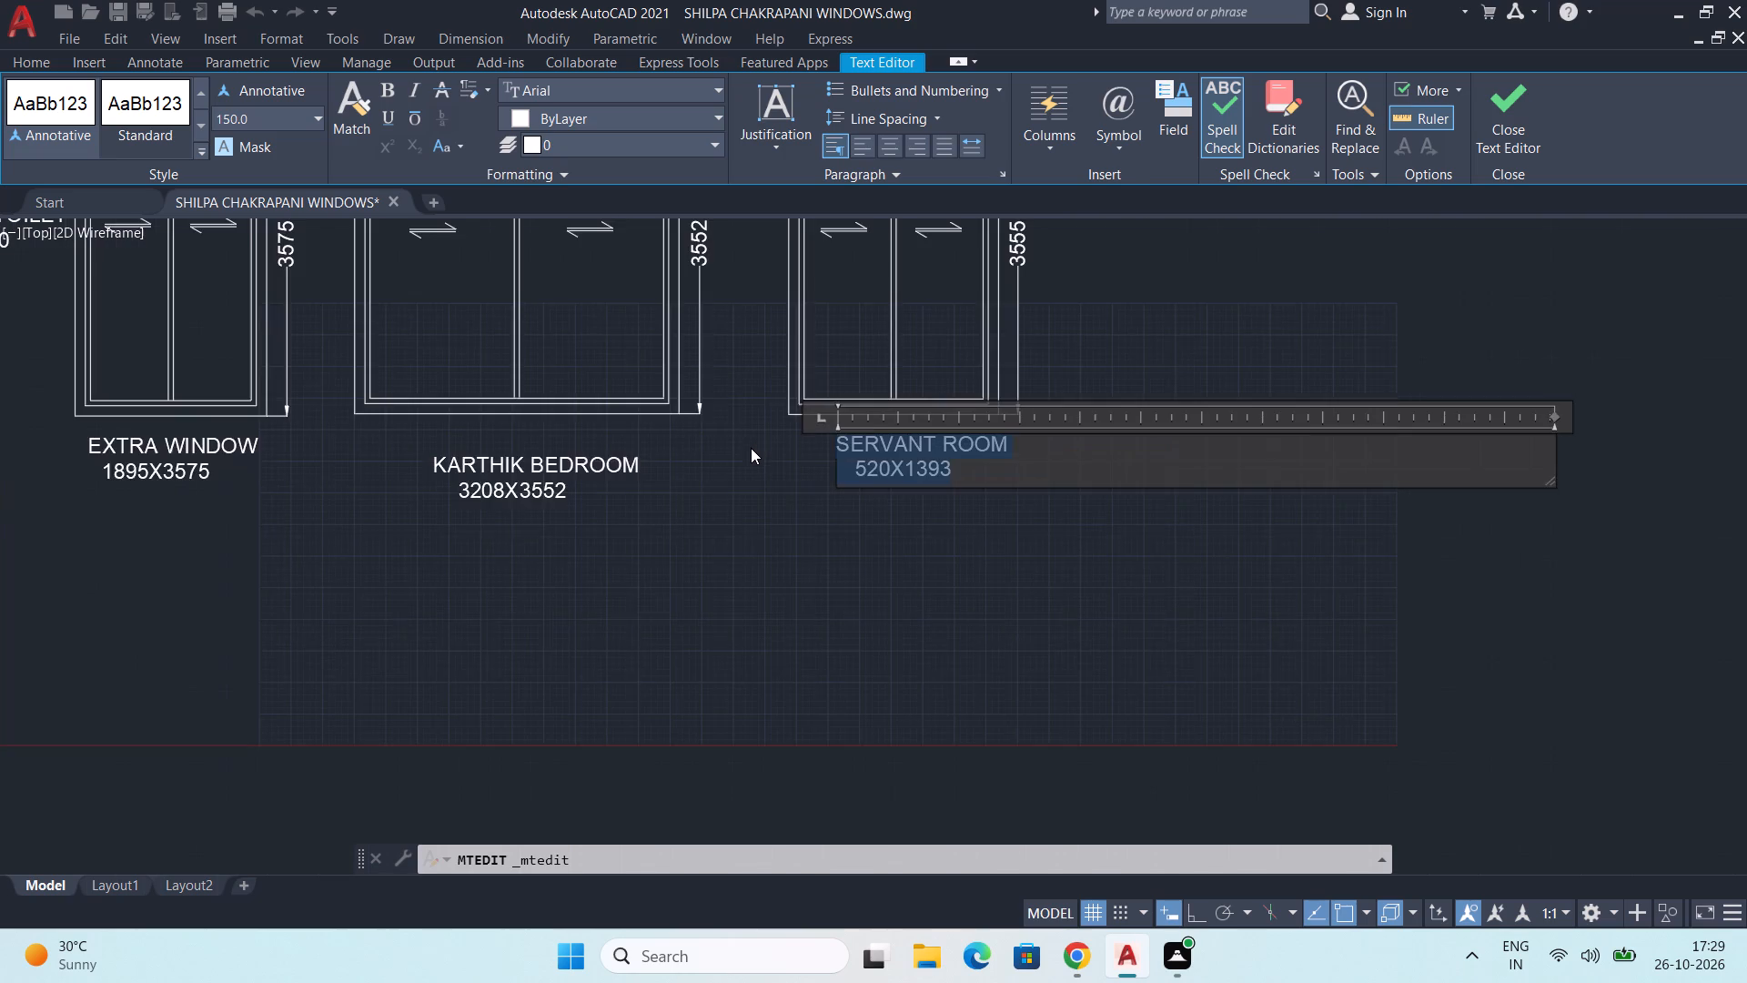
scroll(776, 452, "down", 2)
middle_click_drag(561, 669, 1010, 573)
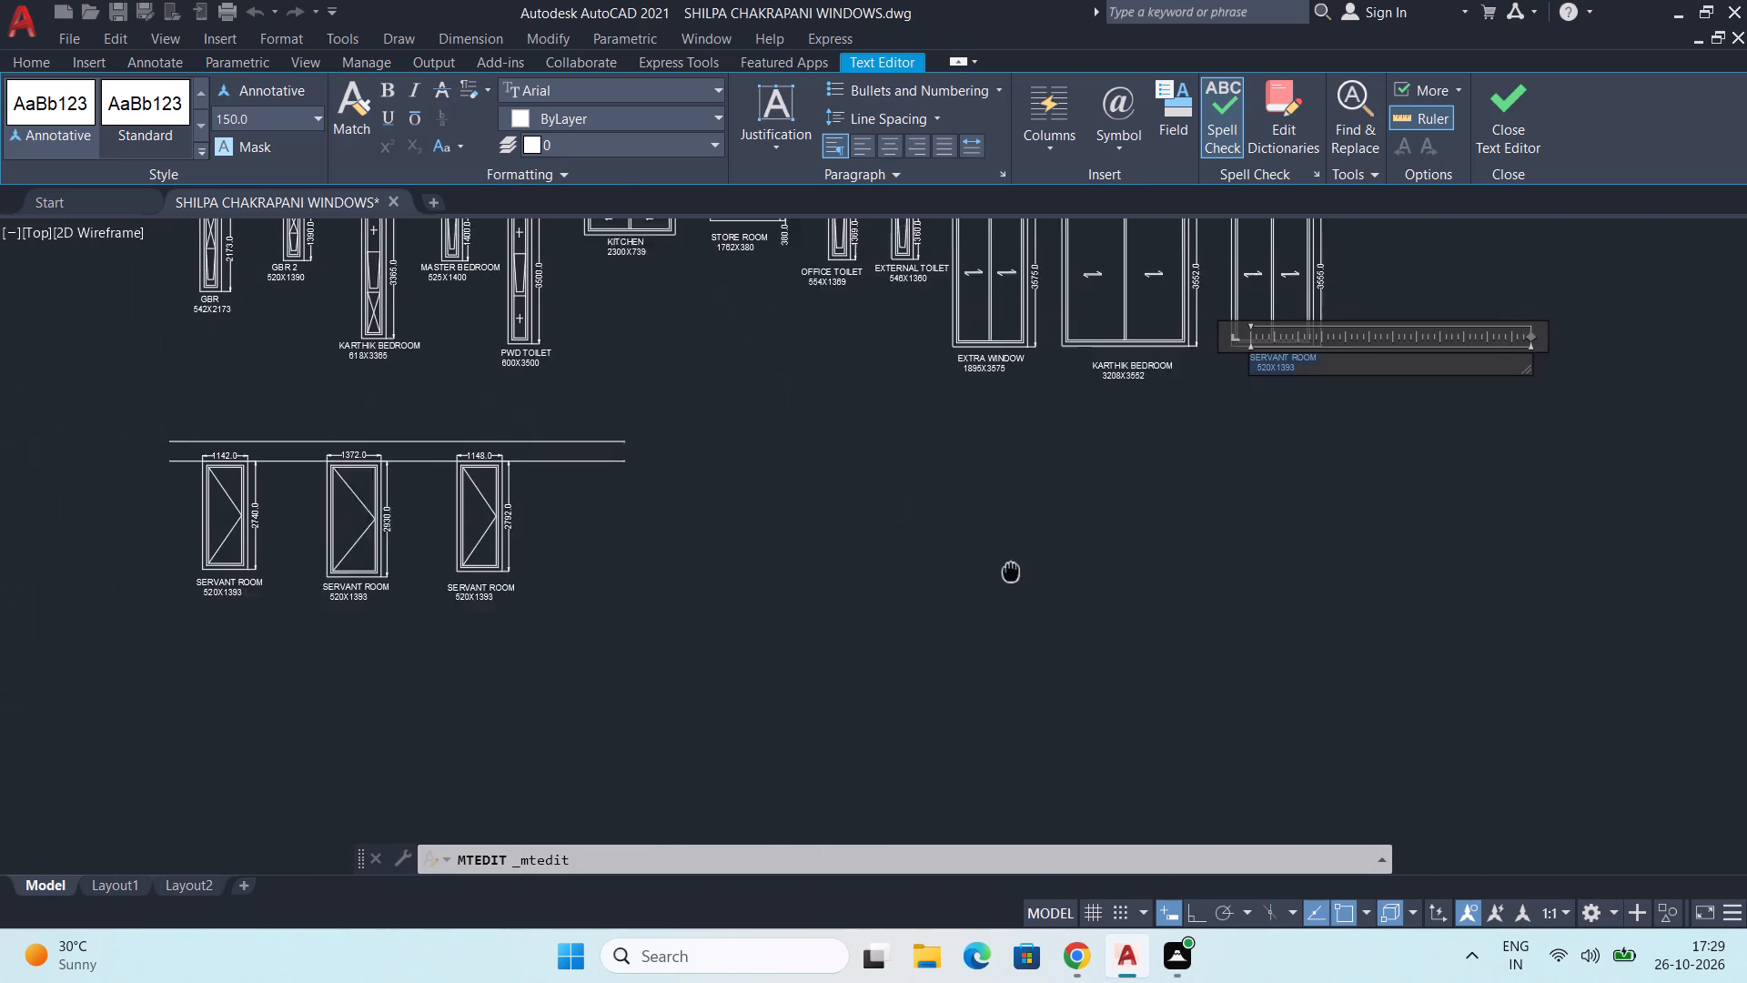
middle_click_drag(1010, 573, 793, 645)
scroll(1029, 460, "up", 2)
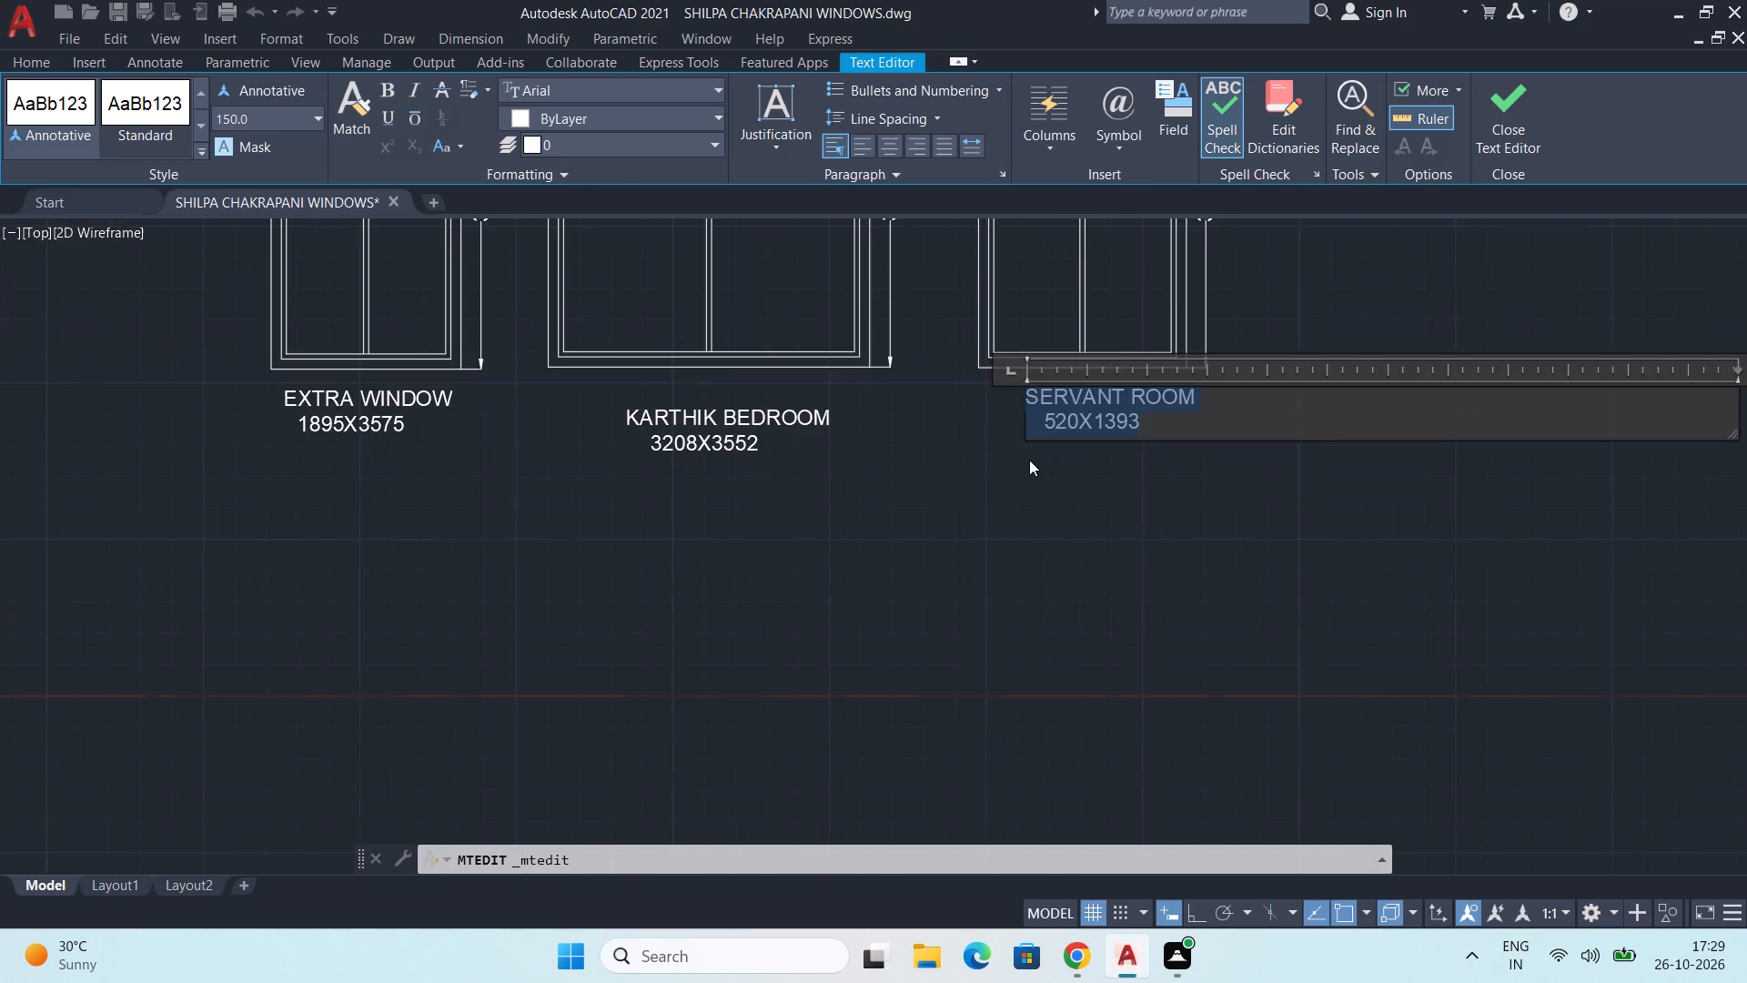
middle_click_drag(1030, 480, 703, 593)
key("BackSpace")
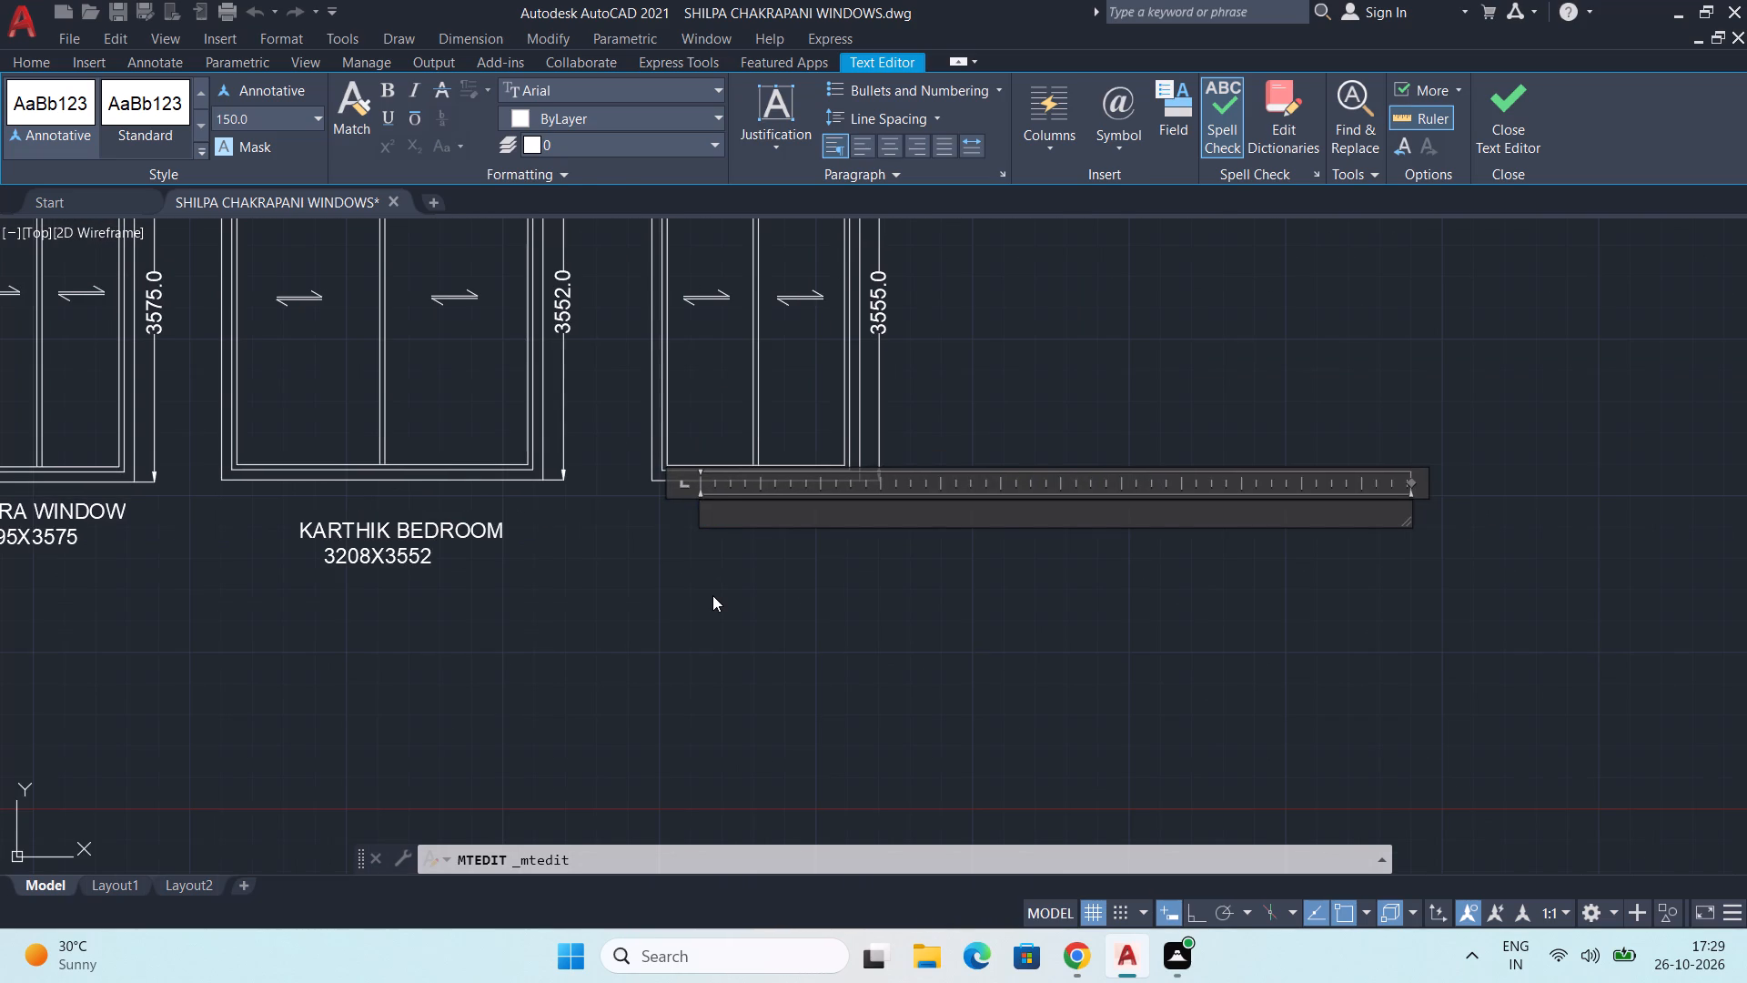
key("d")
key("BackSpace")
key("BackSpace")
type("FIRST")
key("space")
type("FLOOR")
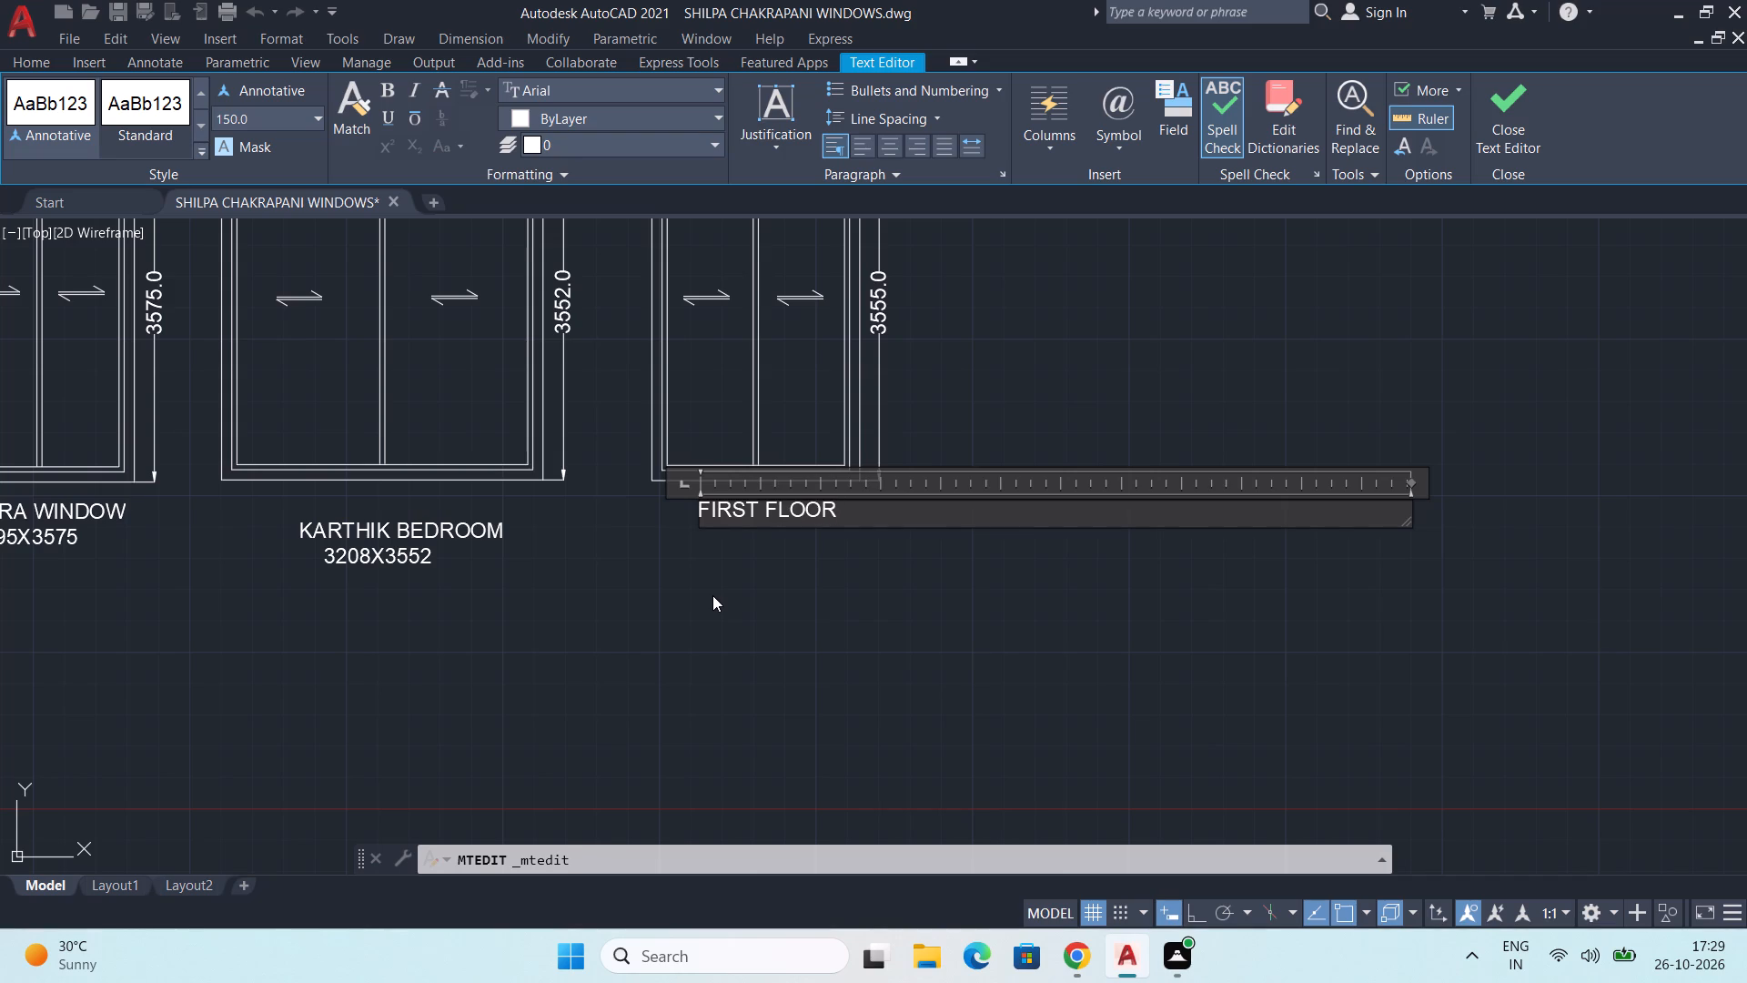
key("space")
type("STA")
type("IR")
type("CASE")
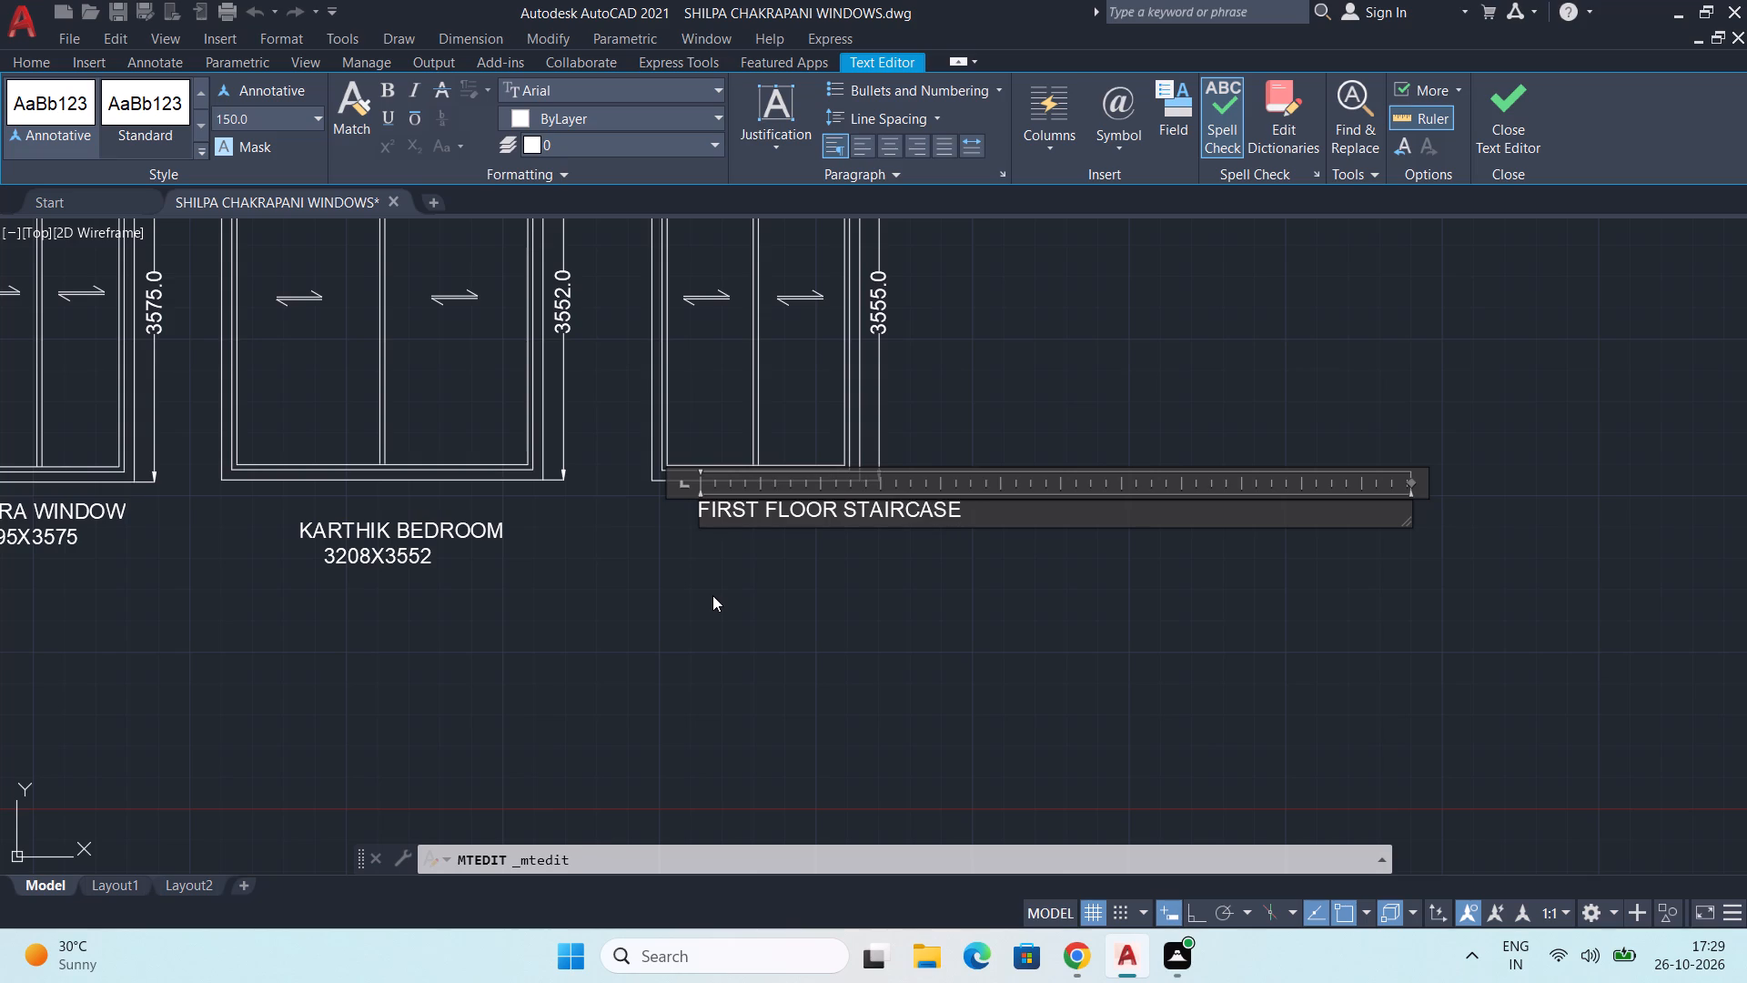
key("Return")
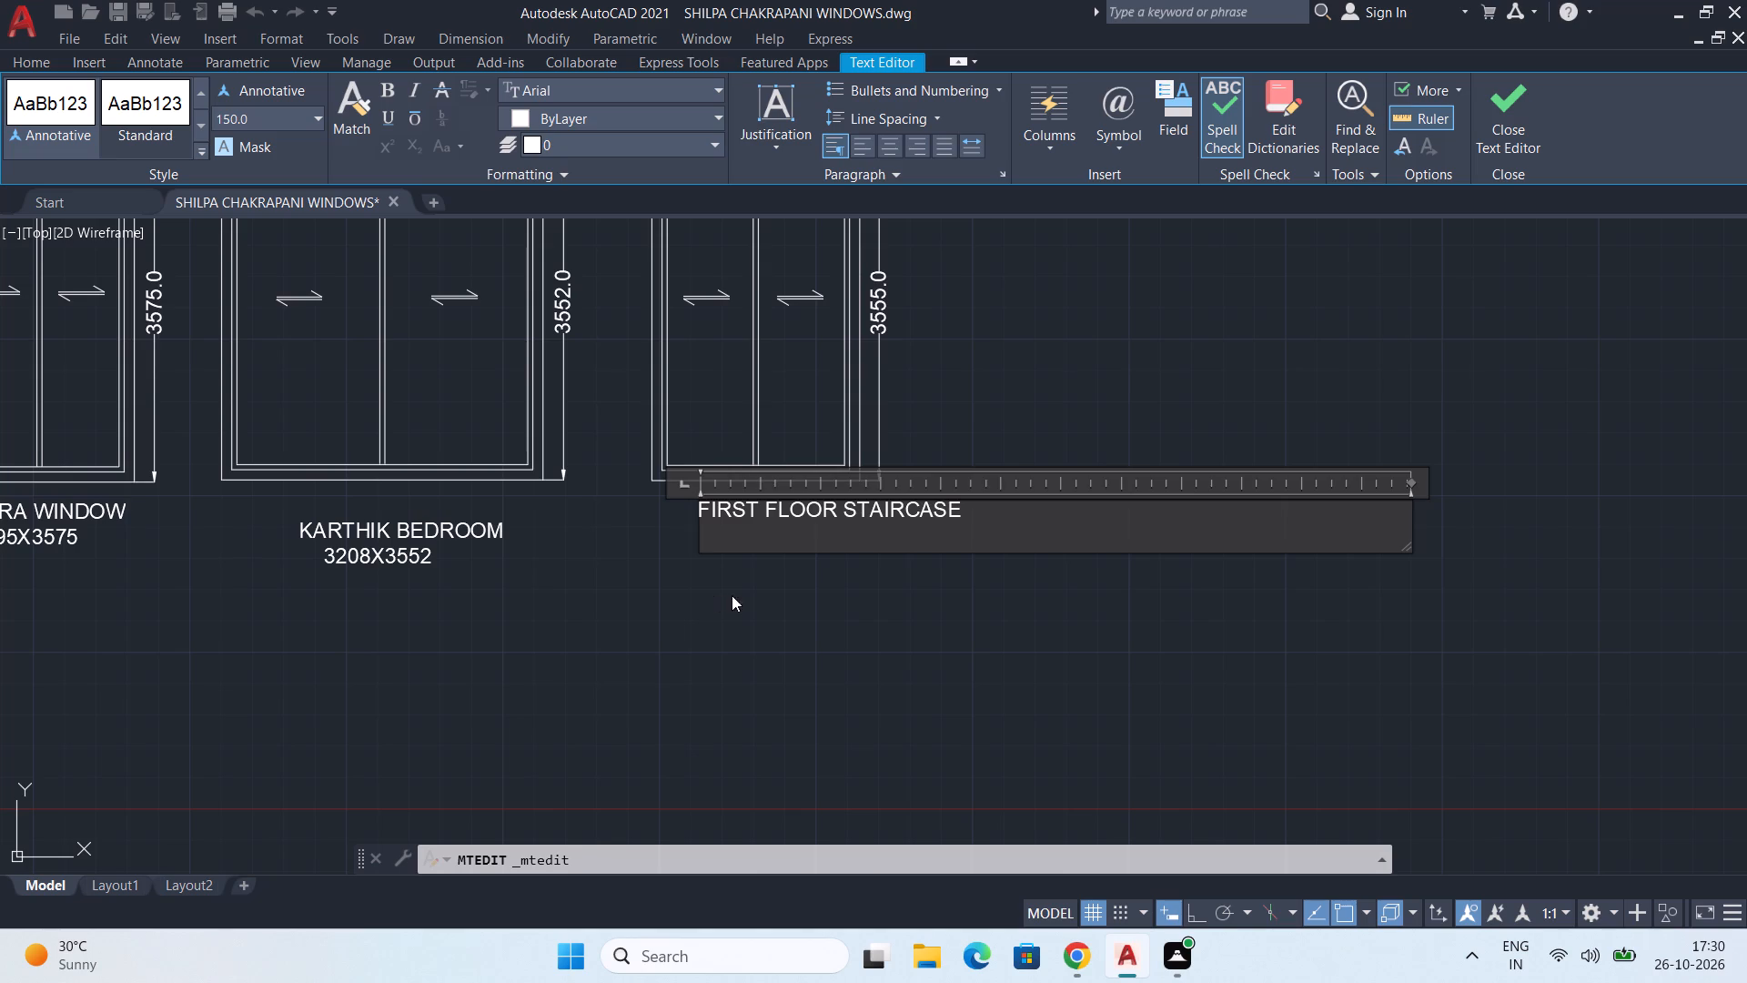
Add the size line 2075X3555 under FIRST FLOOR STAIRCASE and finish editing the label.
middle_click_drag(749, 620, 728, 737)
scroll(752, 737, "down", 1)
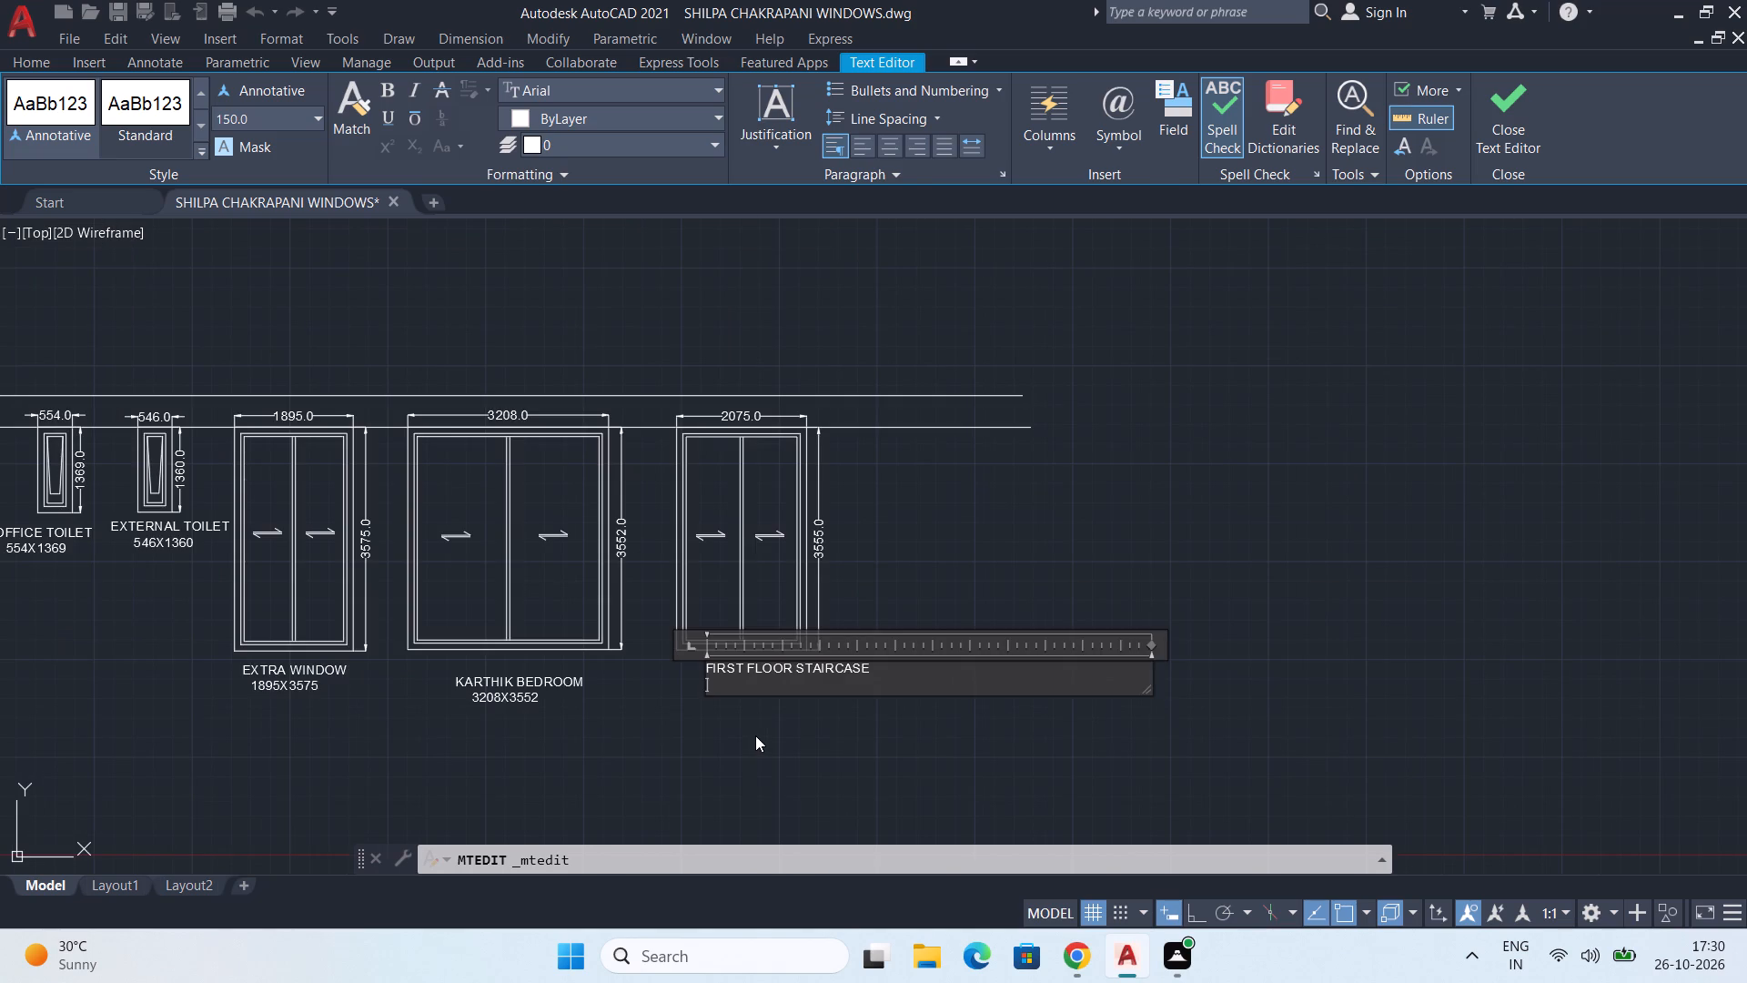
type("2075")
key("x")
type("3555")
left_click(692, 766)
Indent the 2075X3555 line of the FIRST FLOOR STAIRCASE label by five spaces.
scroll(696, 683, "up", 3)
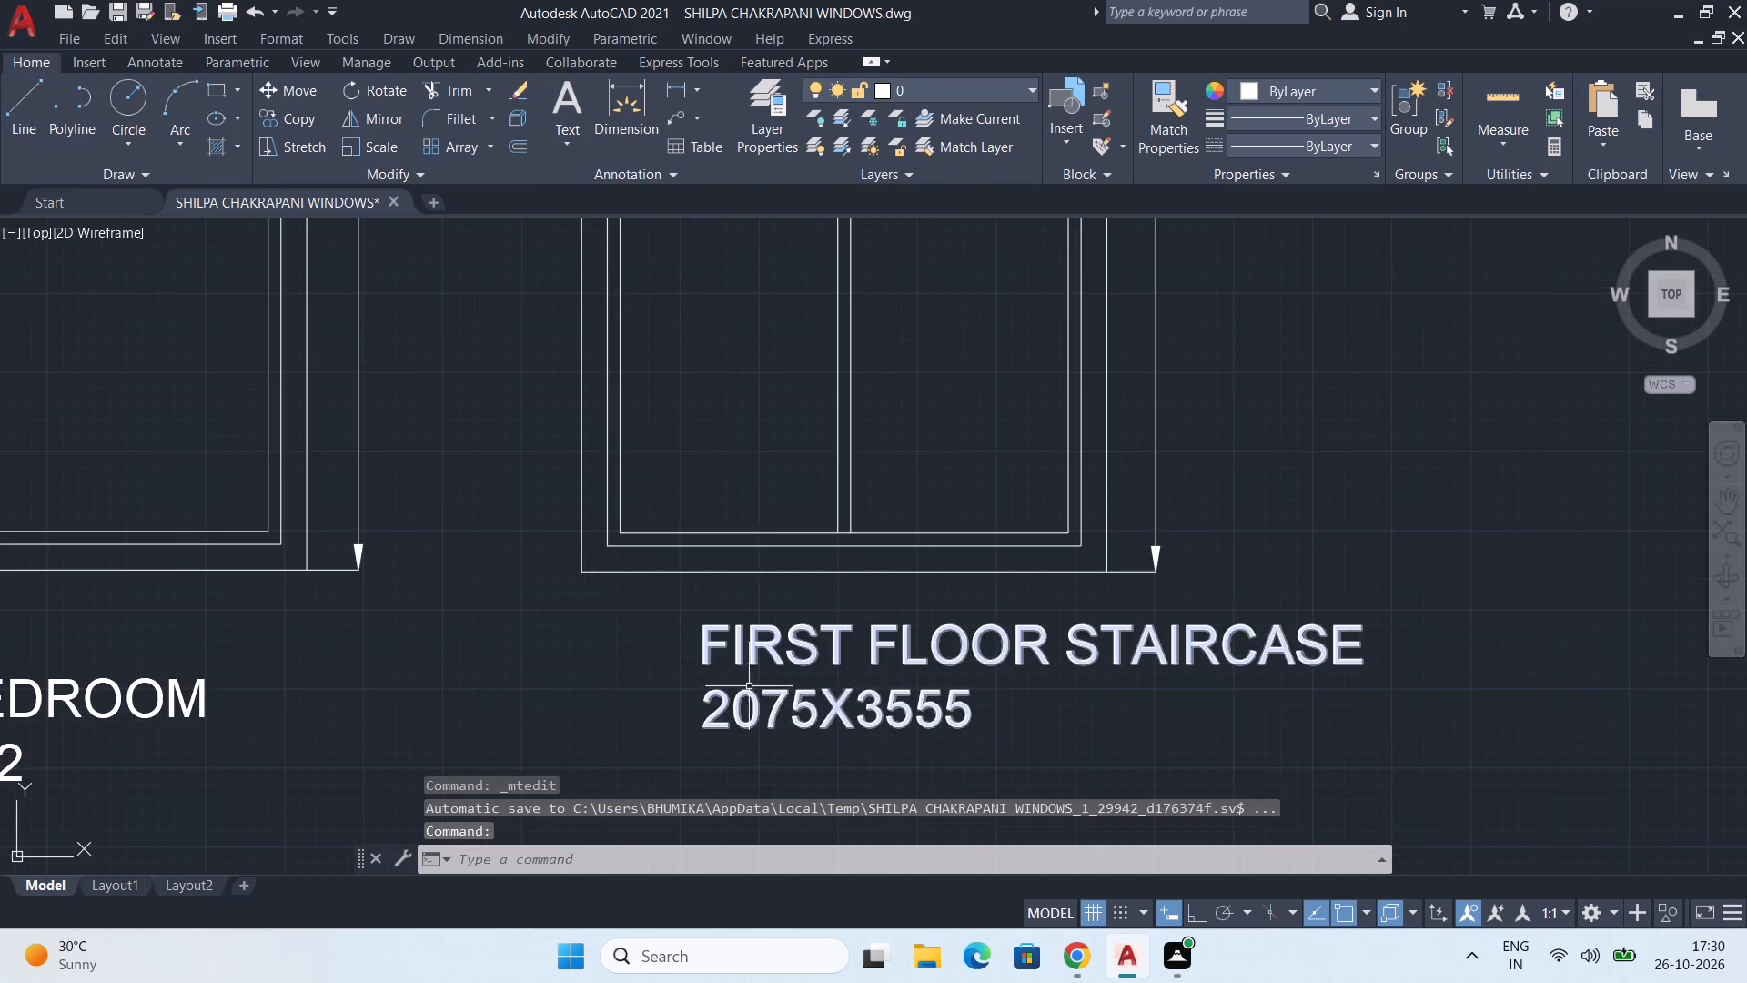
middle_click_drag(754, 686, 591, 386)
left_click(650, 420)
left_click_drag(650, 420, 638, 420)
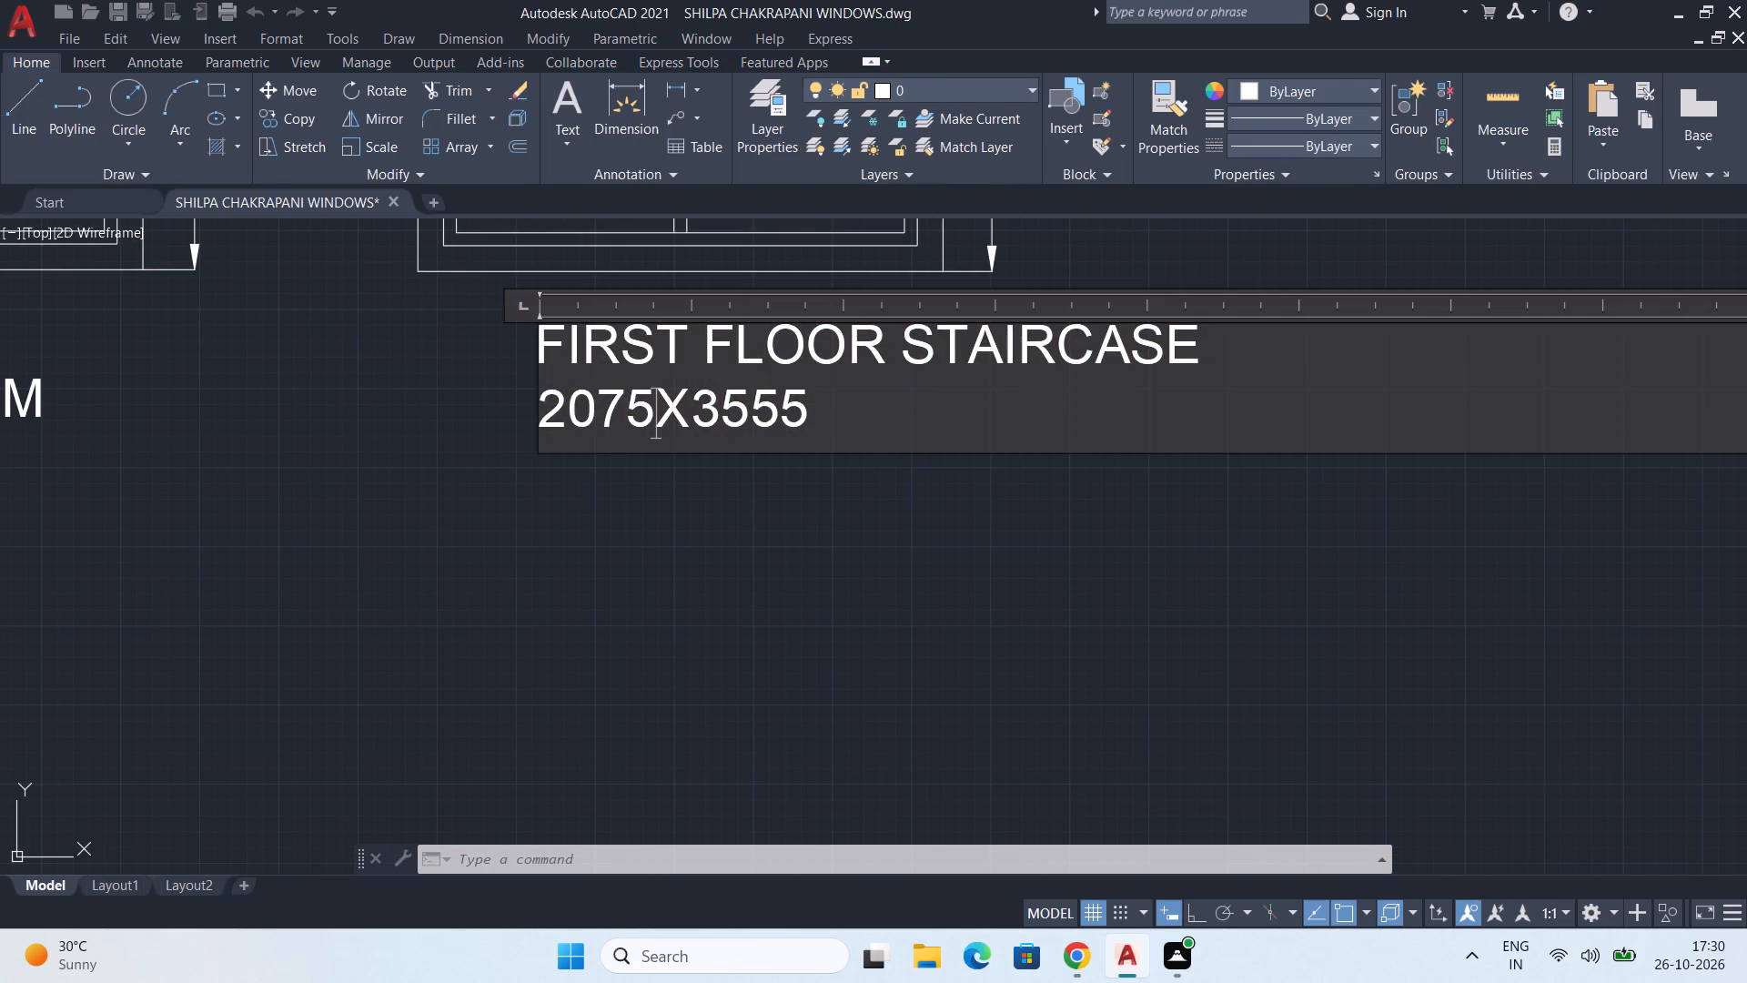
left_click(540, 408)
key("space")
key("space")
key("space")
key("space")
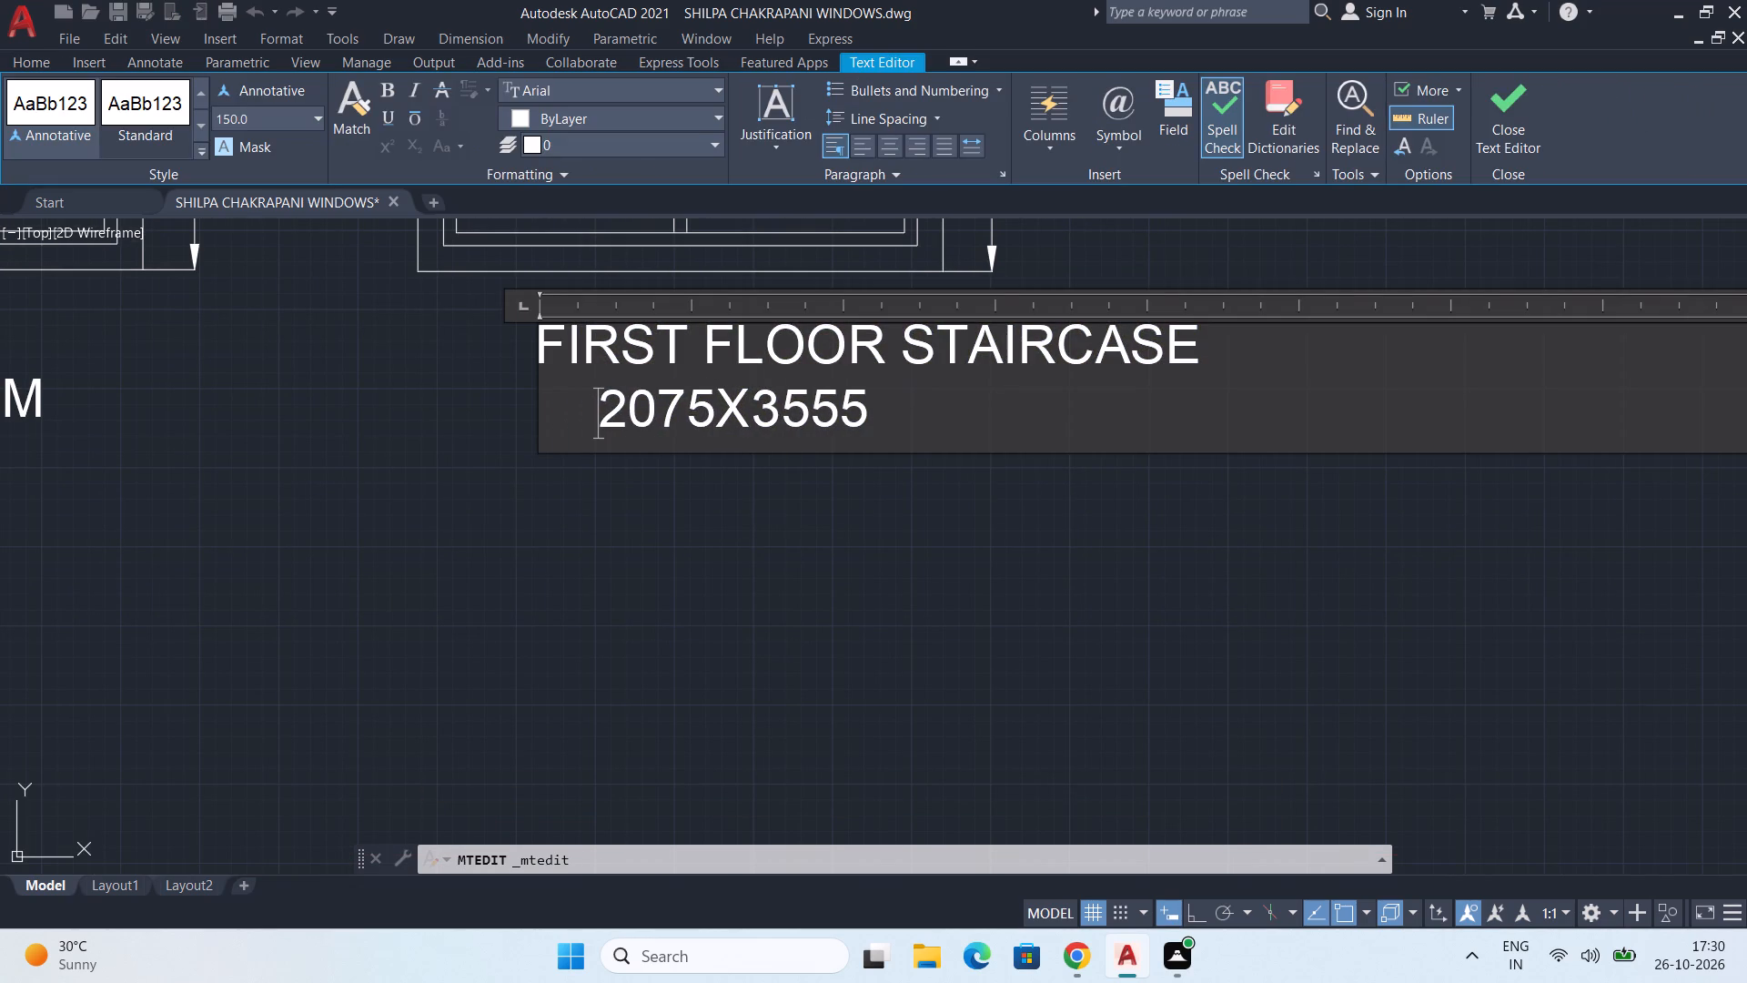
key("space")
left_click(486, 464)
Shift the FIRST FLOOR STAIRCASE label left so that it sits better centred beneath the 2075-wide window.
scroll(778, 375, "down", 1)
middle_click_drag(778, 378, 774, 441)
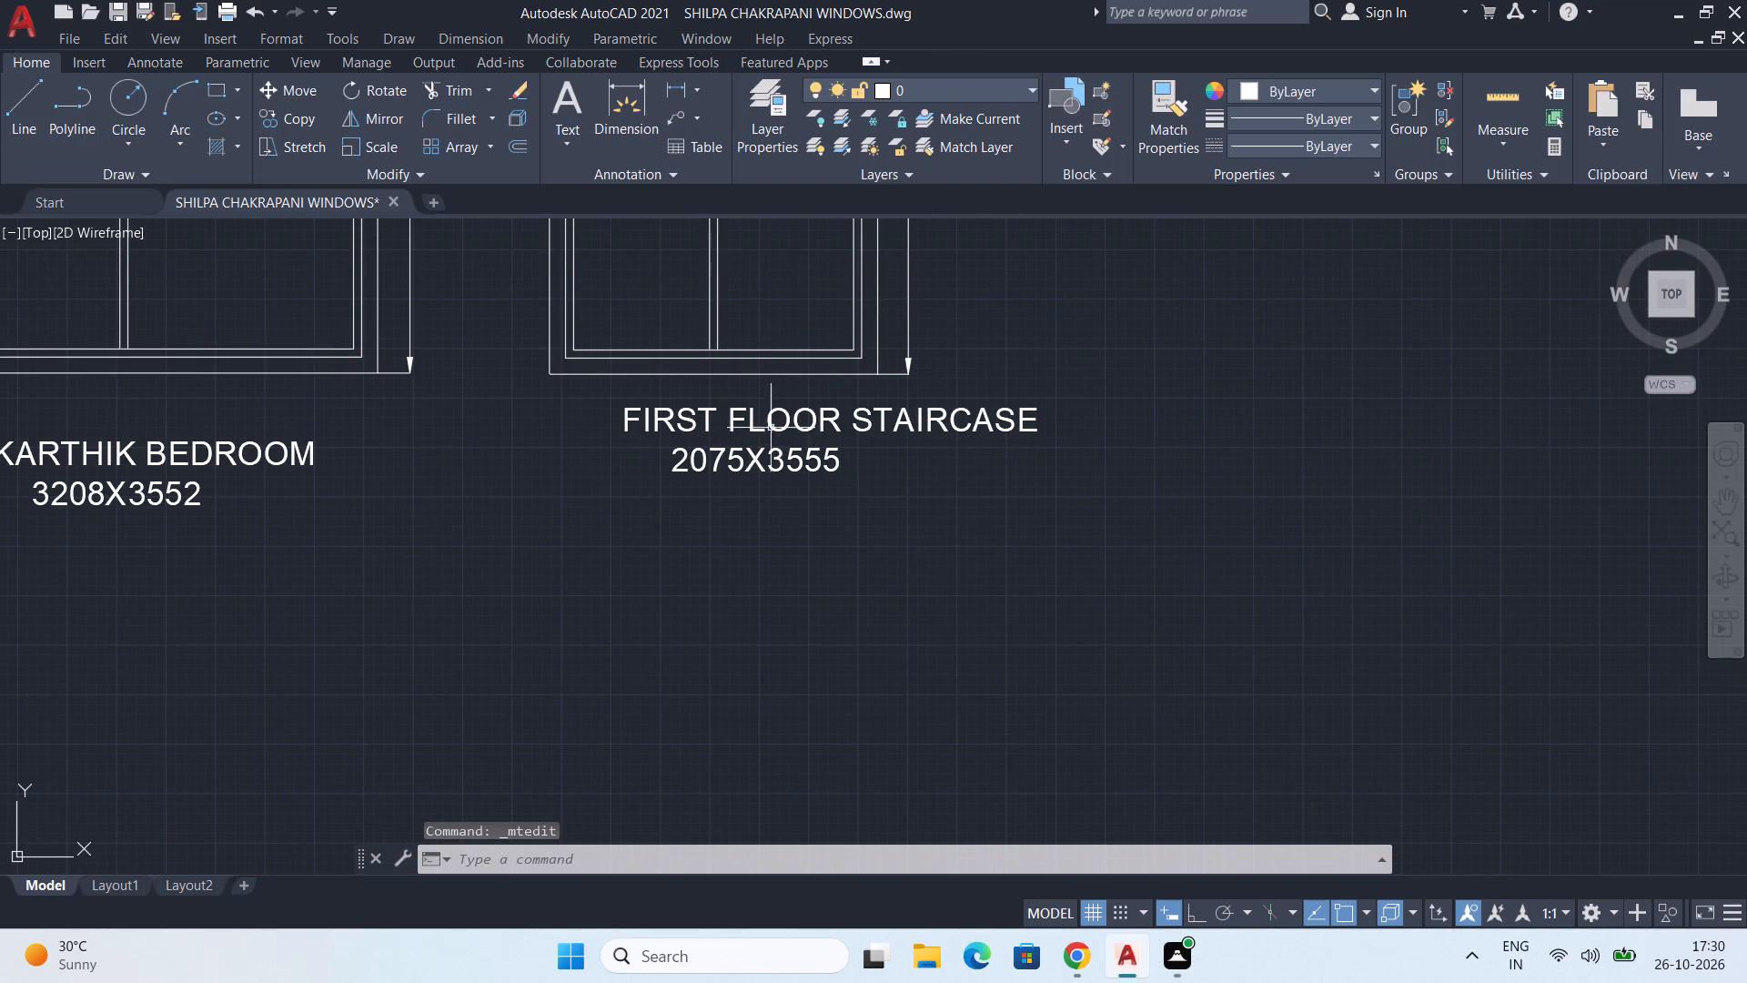
left_click(783, 421)
left_click(819, 433)
left_click(834, 421)
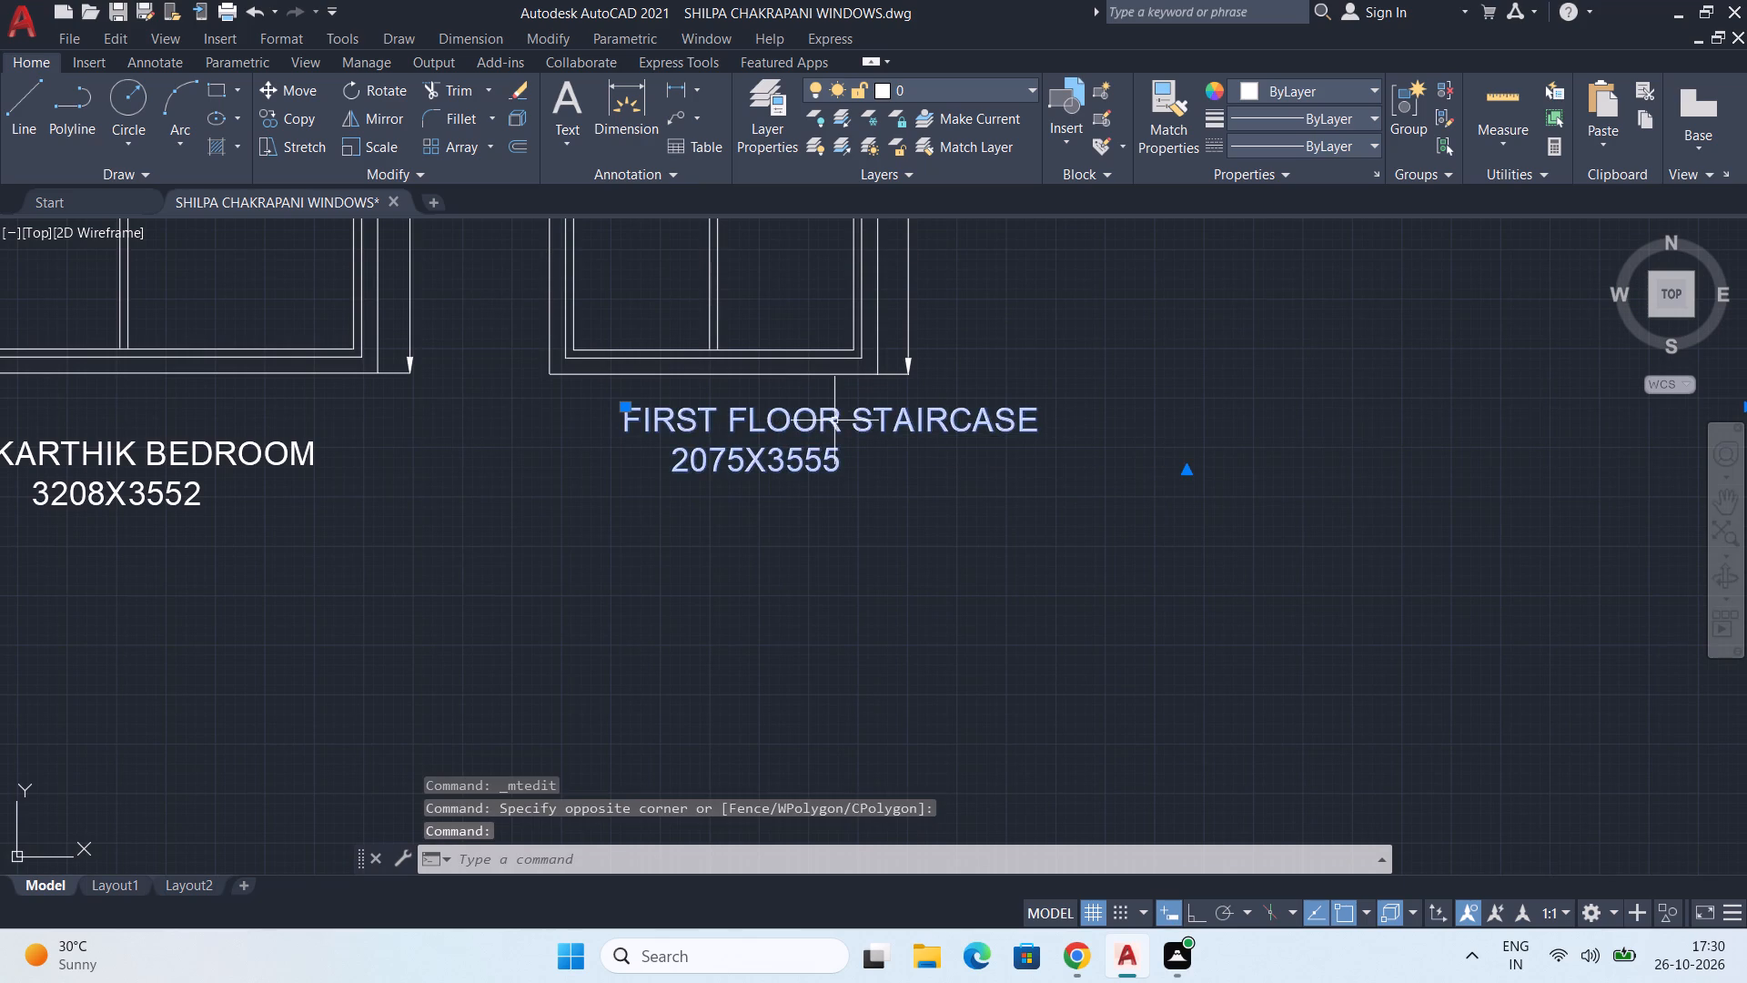
left_click_drag(823, 430, 742, 419)
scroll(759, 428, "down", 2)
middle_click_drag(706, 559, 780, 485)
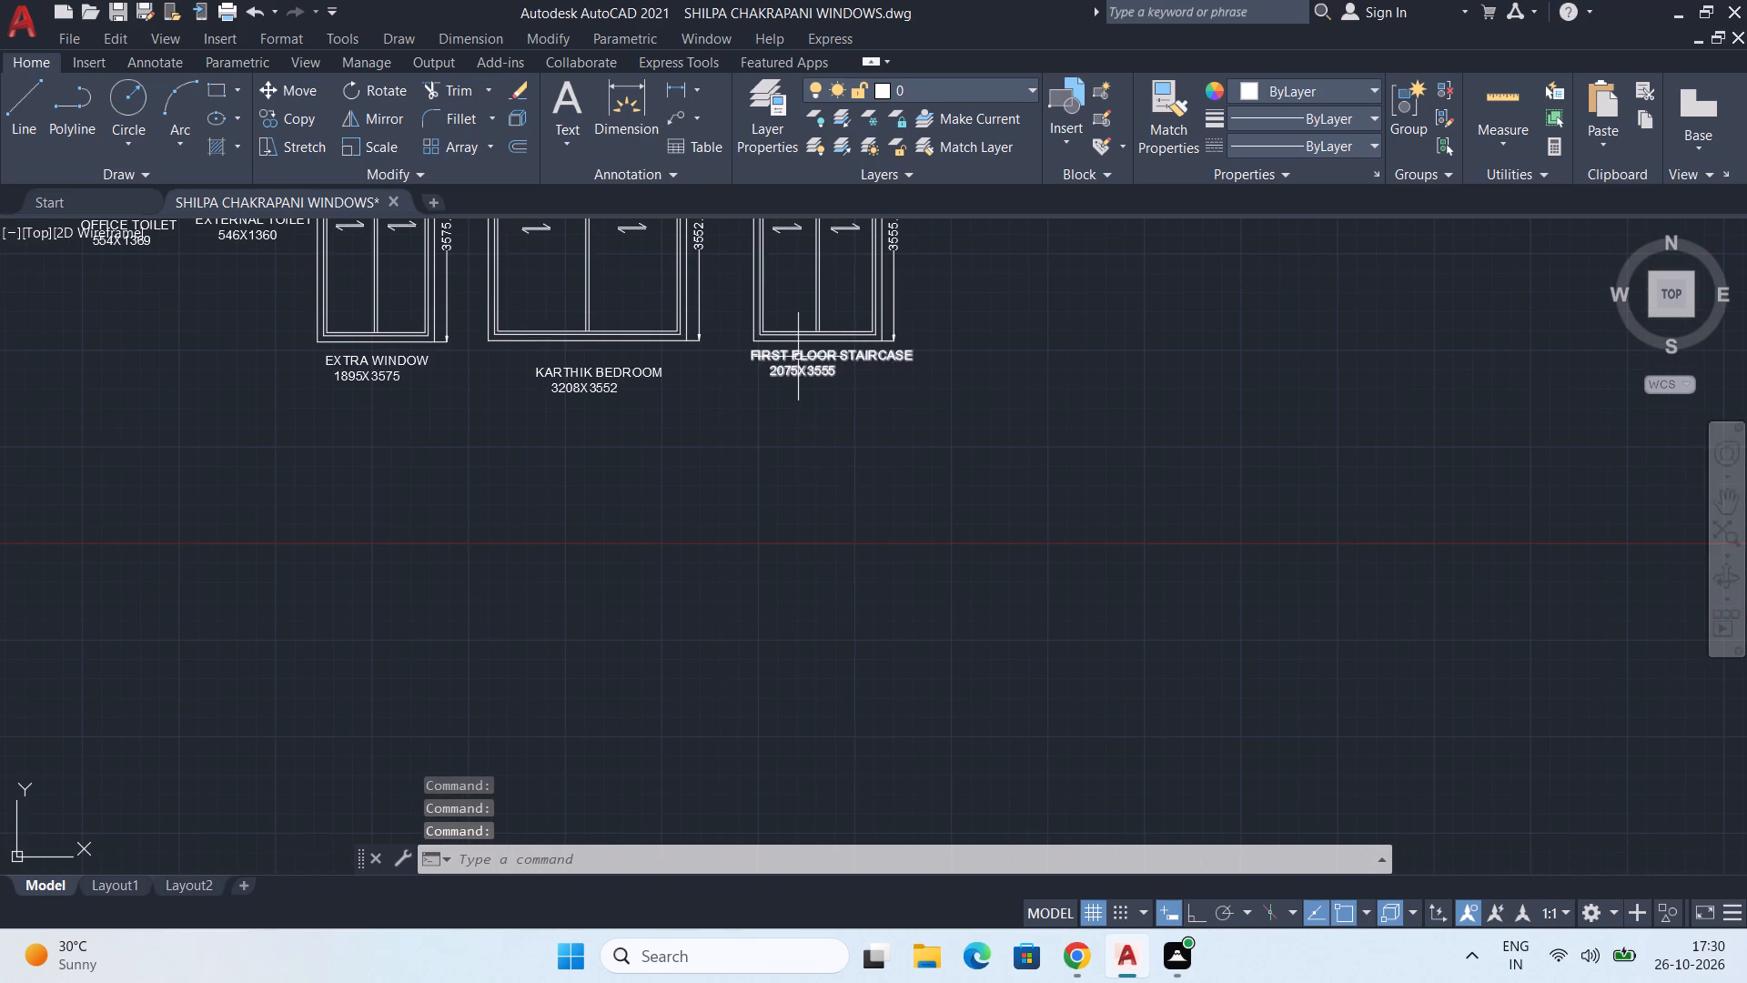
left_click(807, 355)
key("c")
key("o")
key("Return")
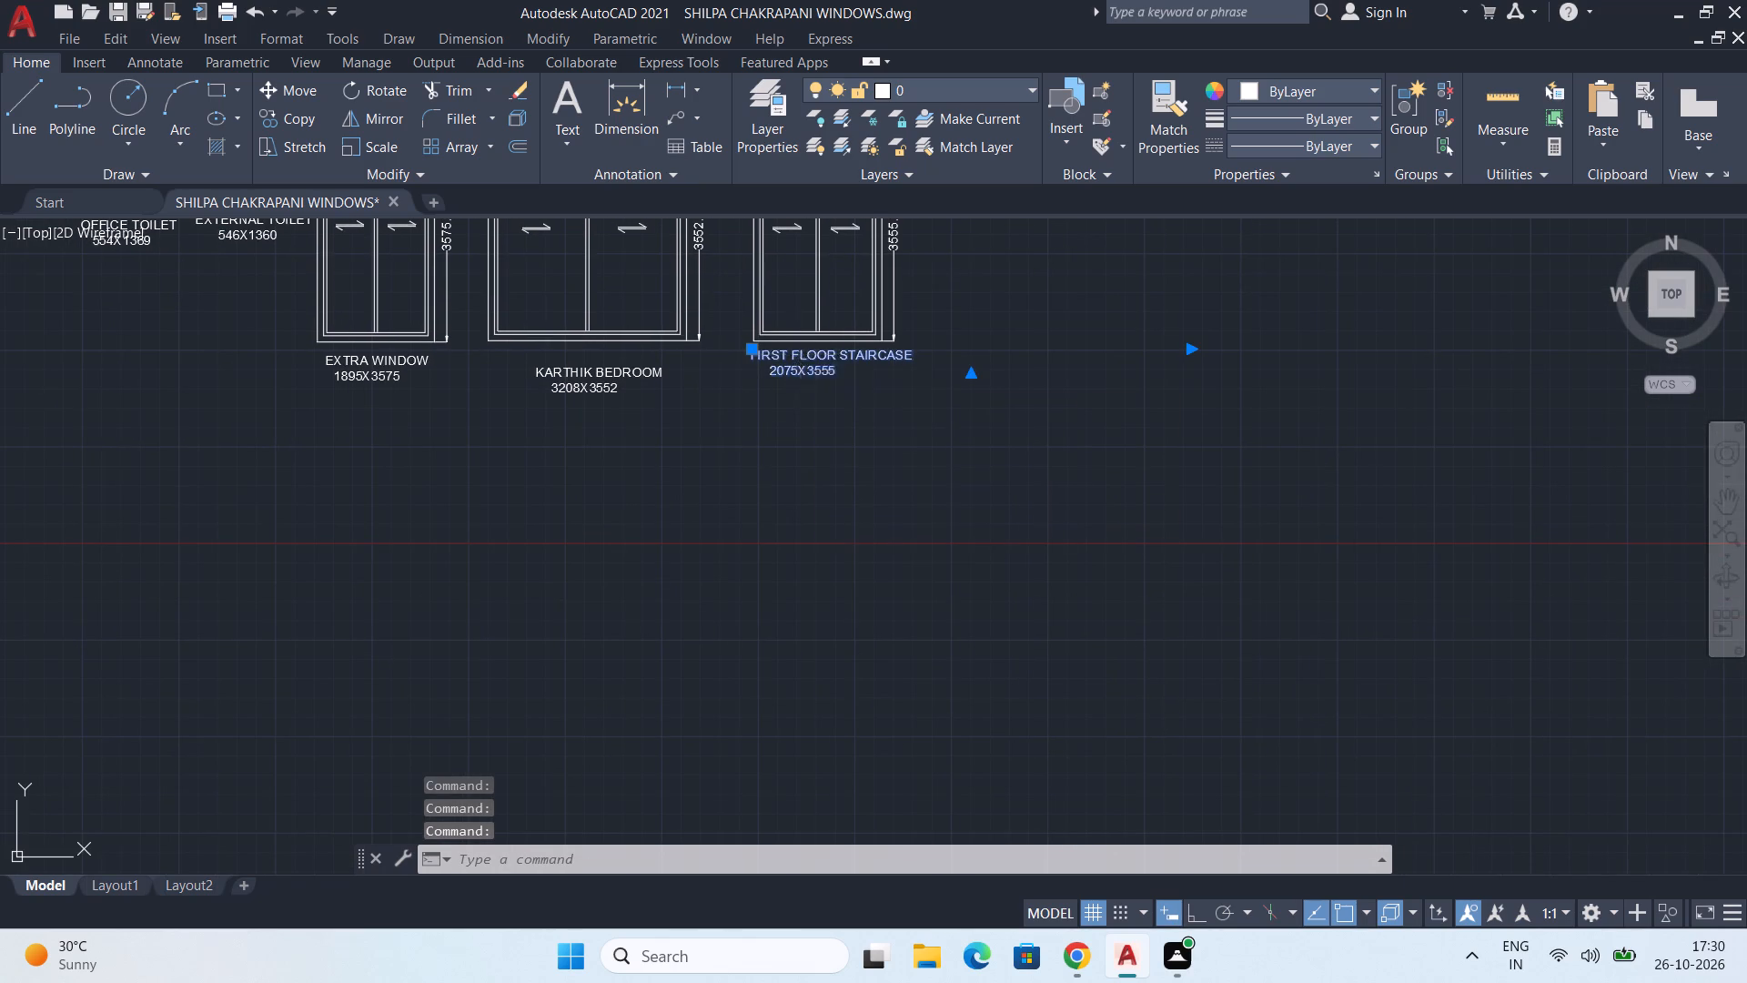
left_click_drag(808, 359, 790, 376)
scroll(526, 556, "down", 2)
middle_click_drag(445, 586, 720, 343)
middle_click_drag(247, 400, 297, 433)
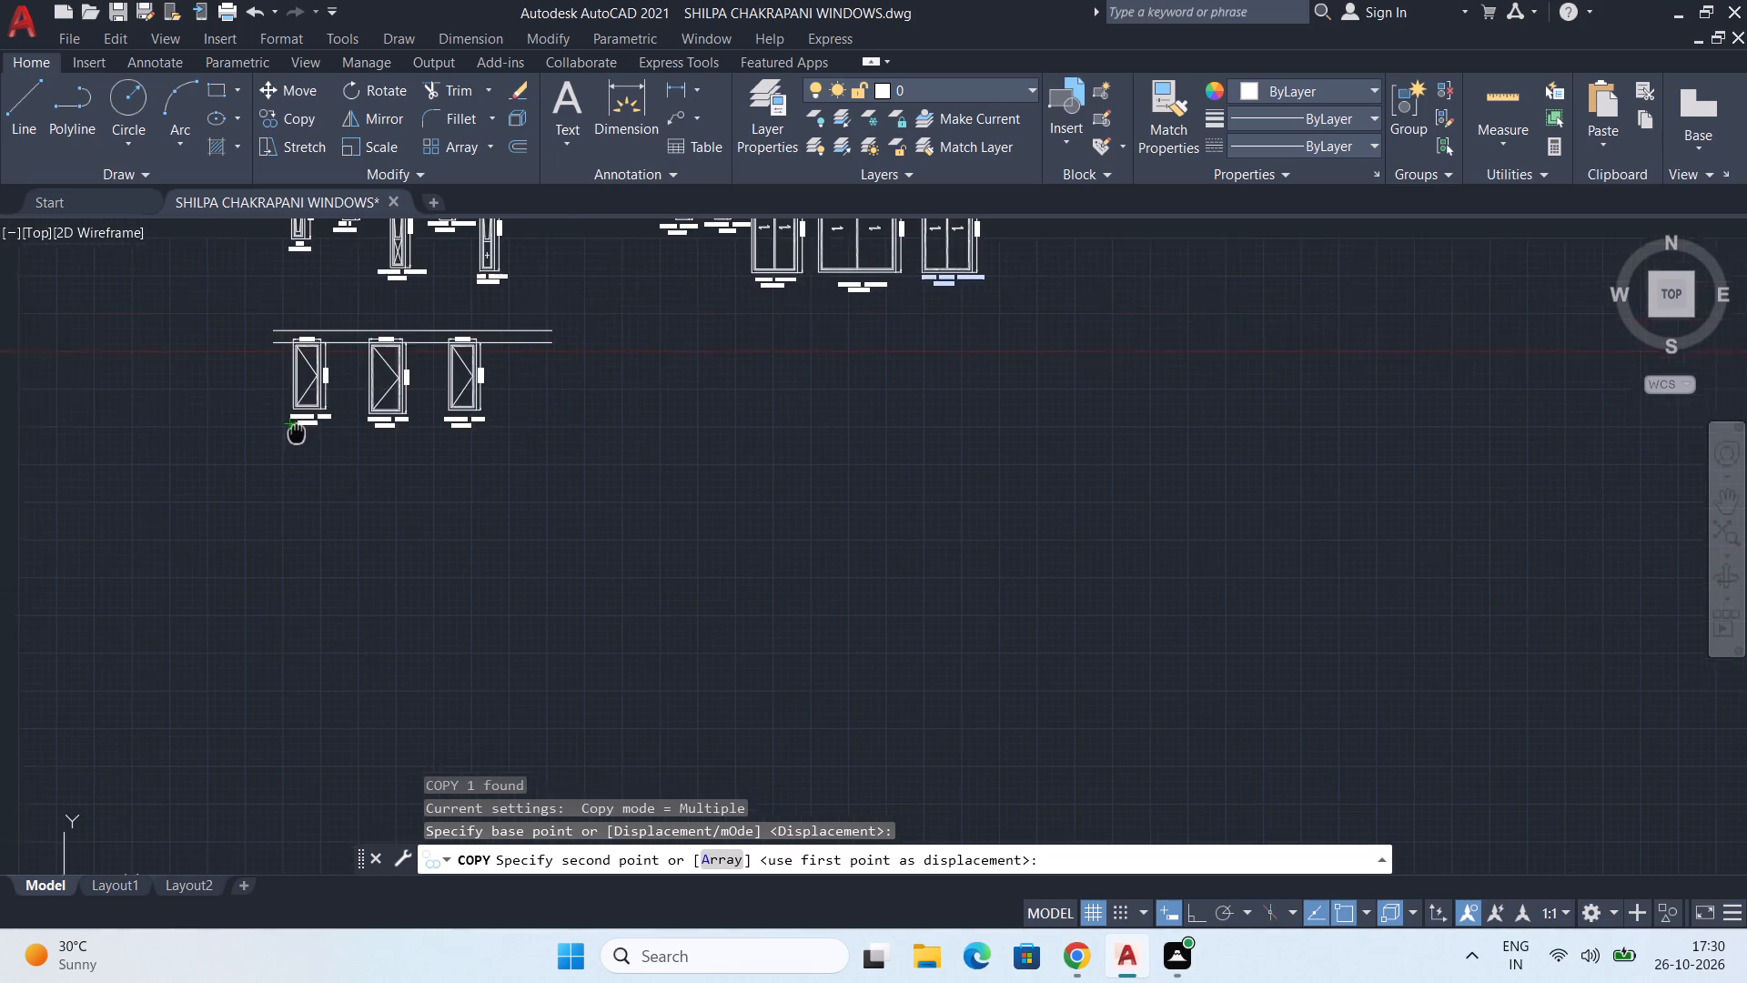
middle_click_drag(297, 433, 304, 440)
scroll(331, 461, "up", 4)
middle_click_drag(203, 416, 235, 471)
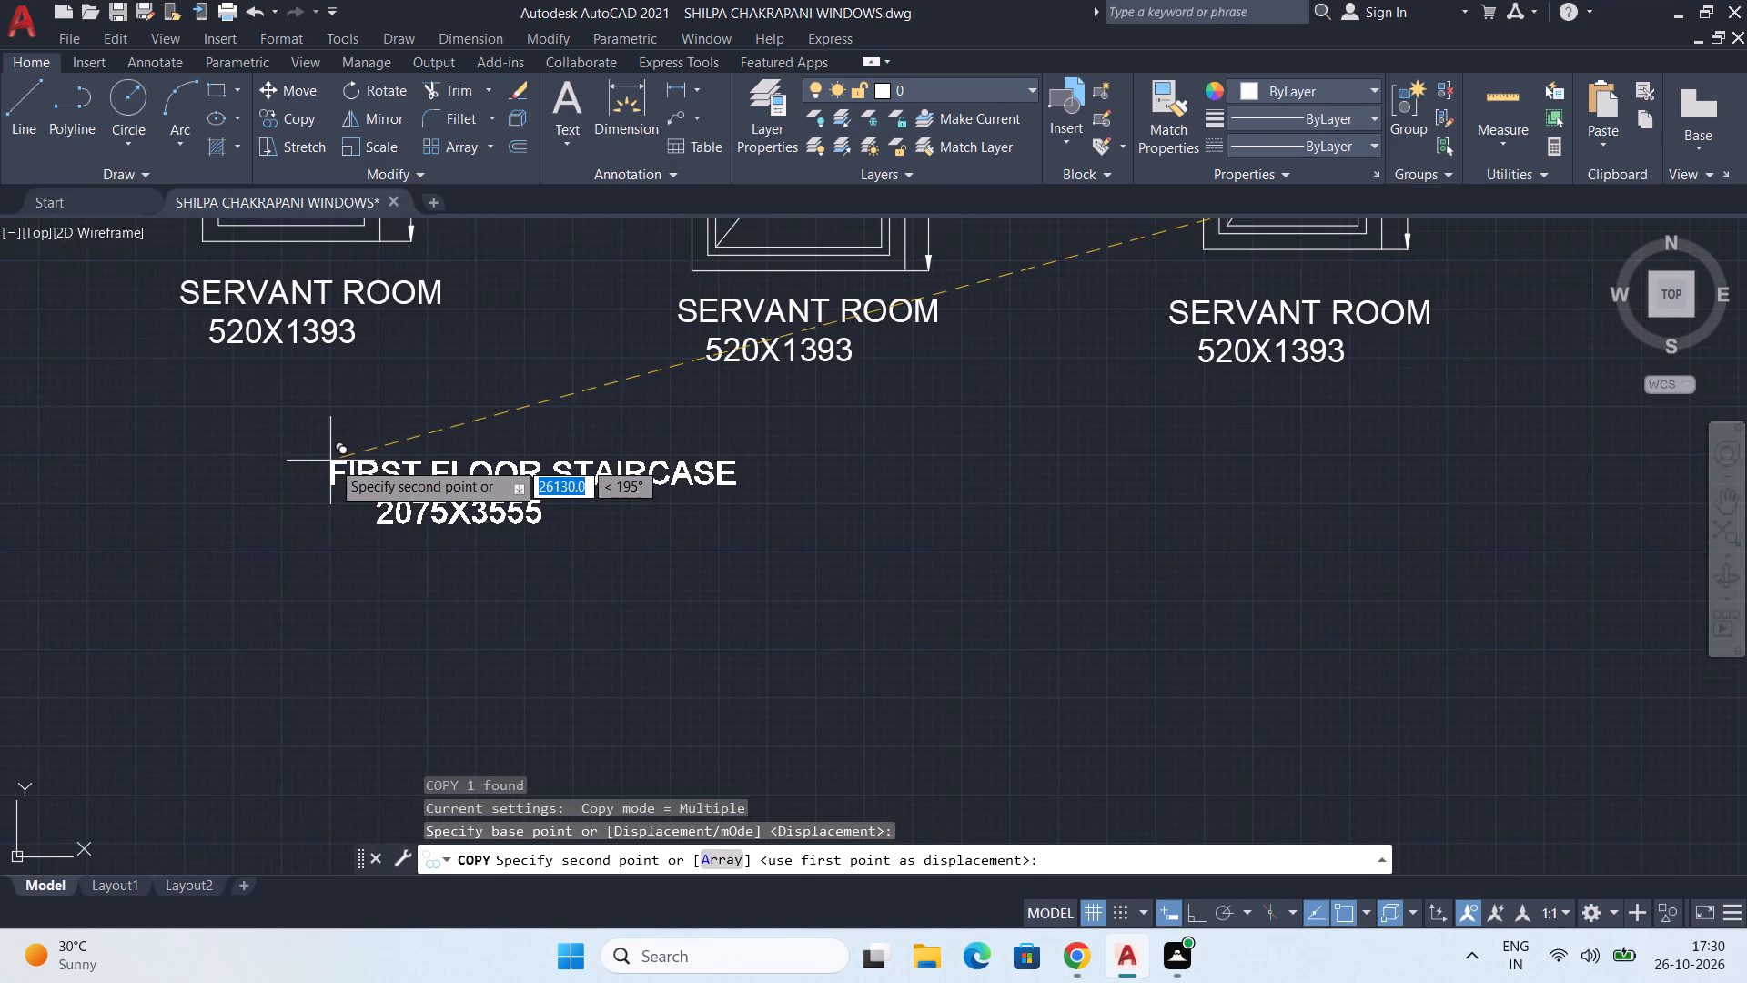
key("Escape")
Replace the label text beneath the 1142-wide door in the lower row with FIRST FLOOR STAIRCASE and start a second line.
double_click(308, 328)
left_click_drag(365, 325, 104, 275)
type("FIRST FLOOR")
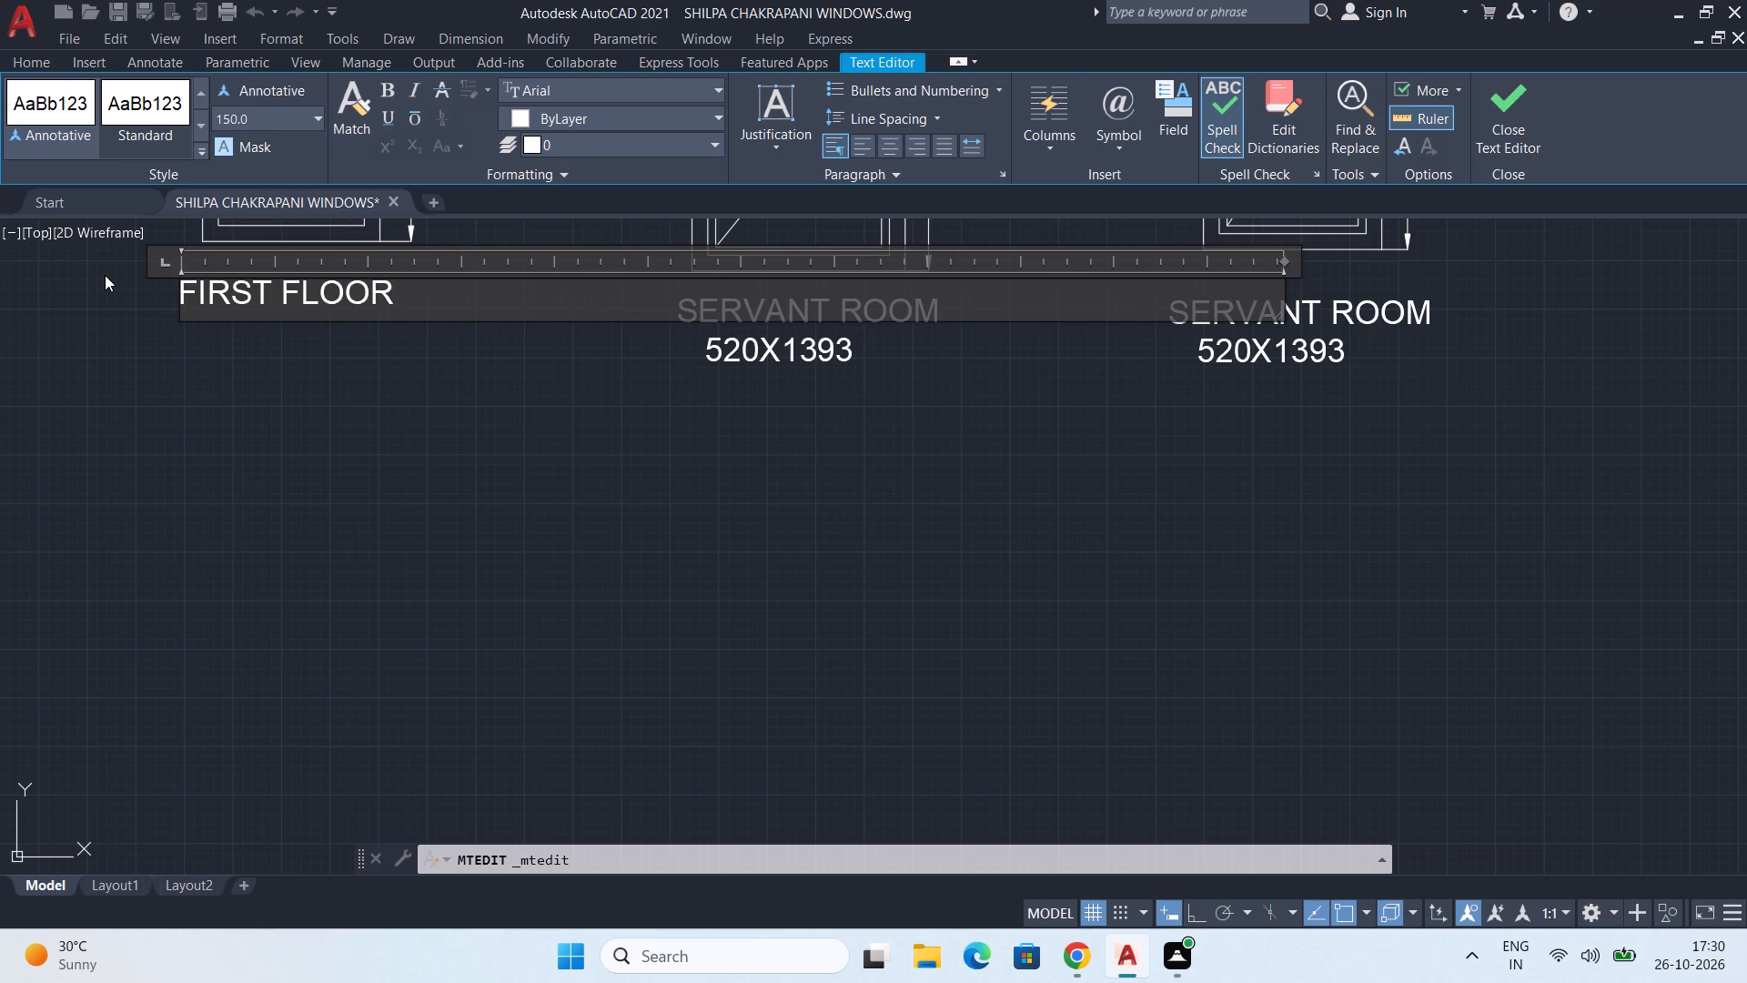
key("space")
type("STAIR")
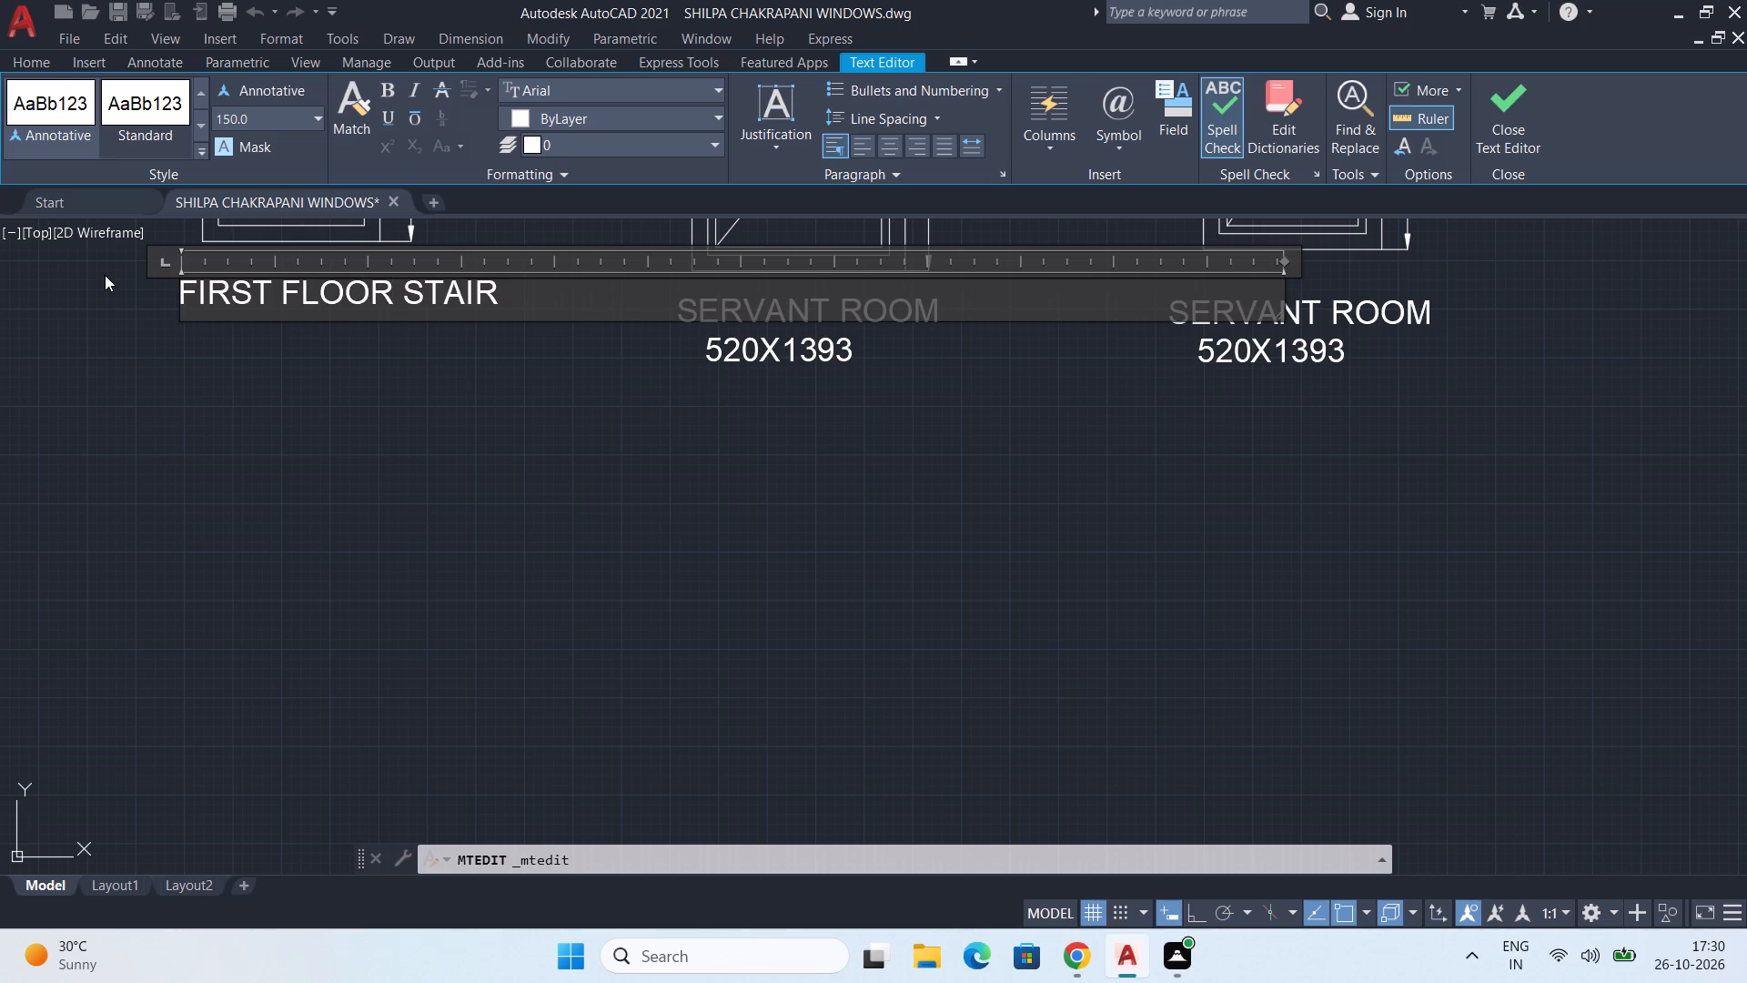
type("CASE")
key("Return")
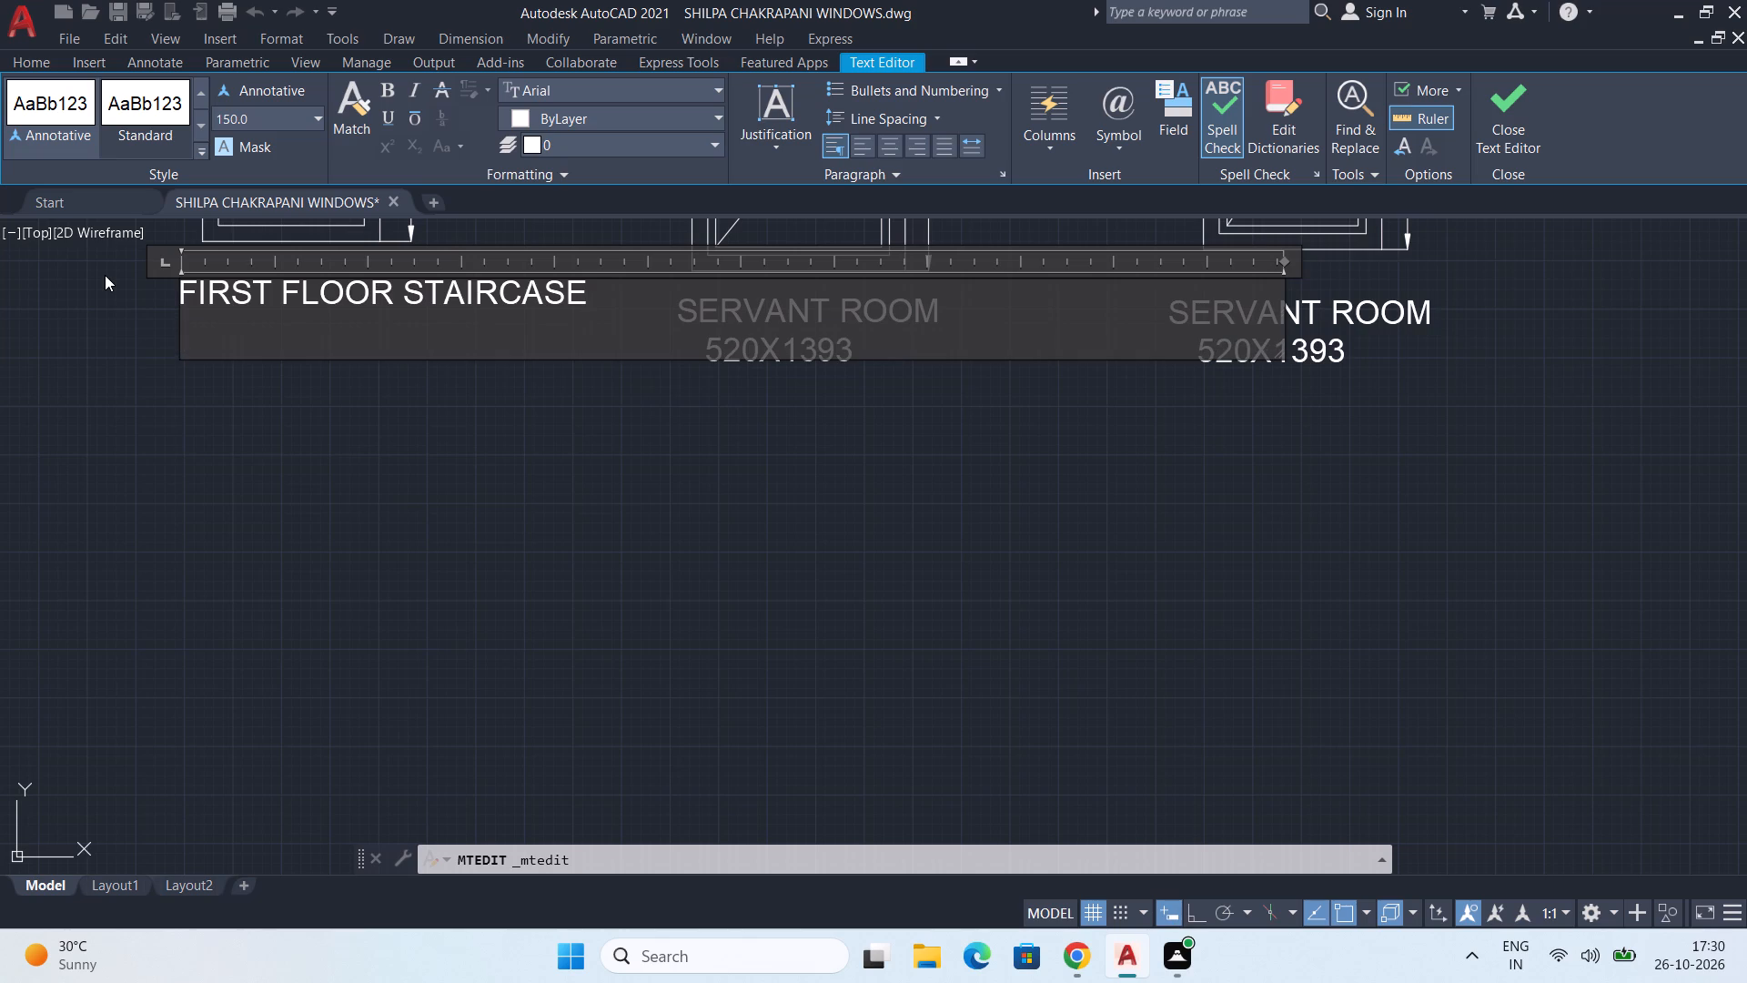
Add the size line 1142X2740 under FIRST FLOOR STAIRCASE, indent it by four spaces and finish editing the label.
scroll(111, 303, "down", 1)
middle_click_drag(187, 381, 203, 671)
type("1142")
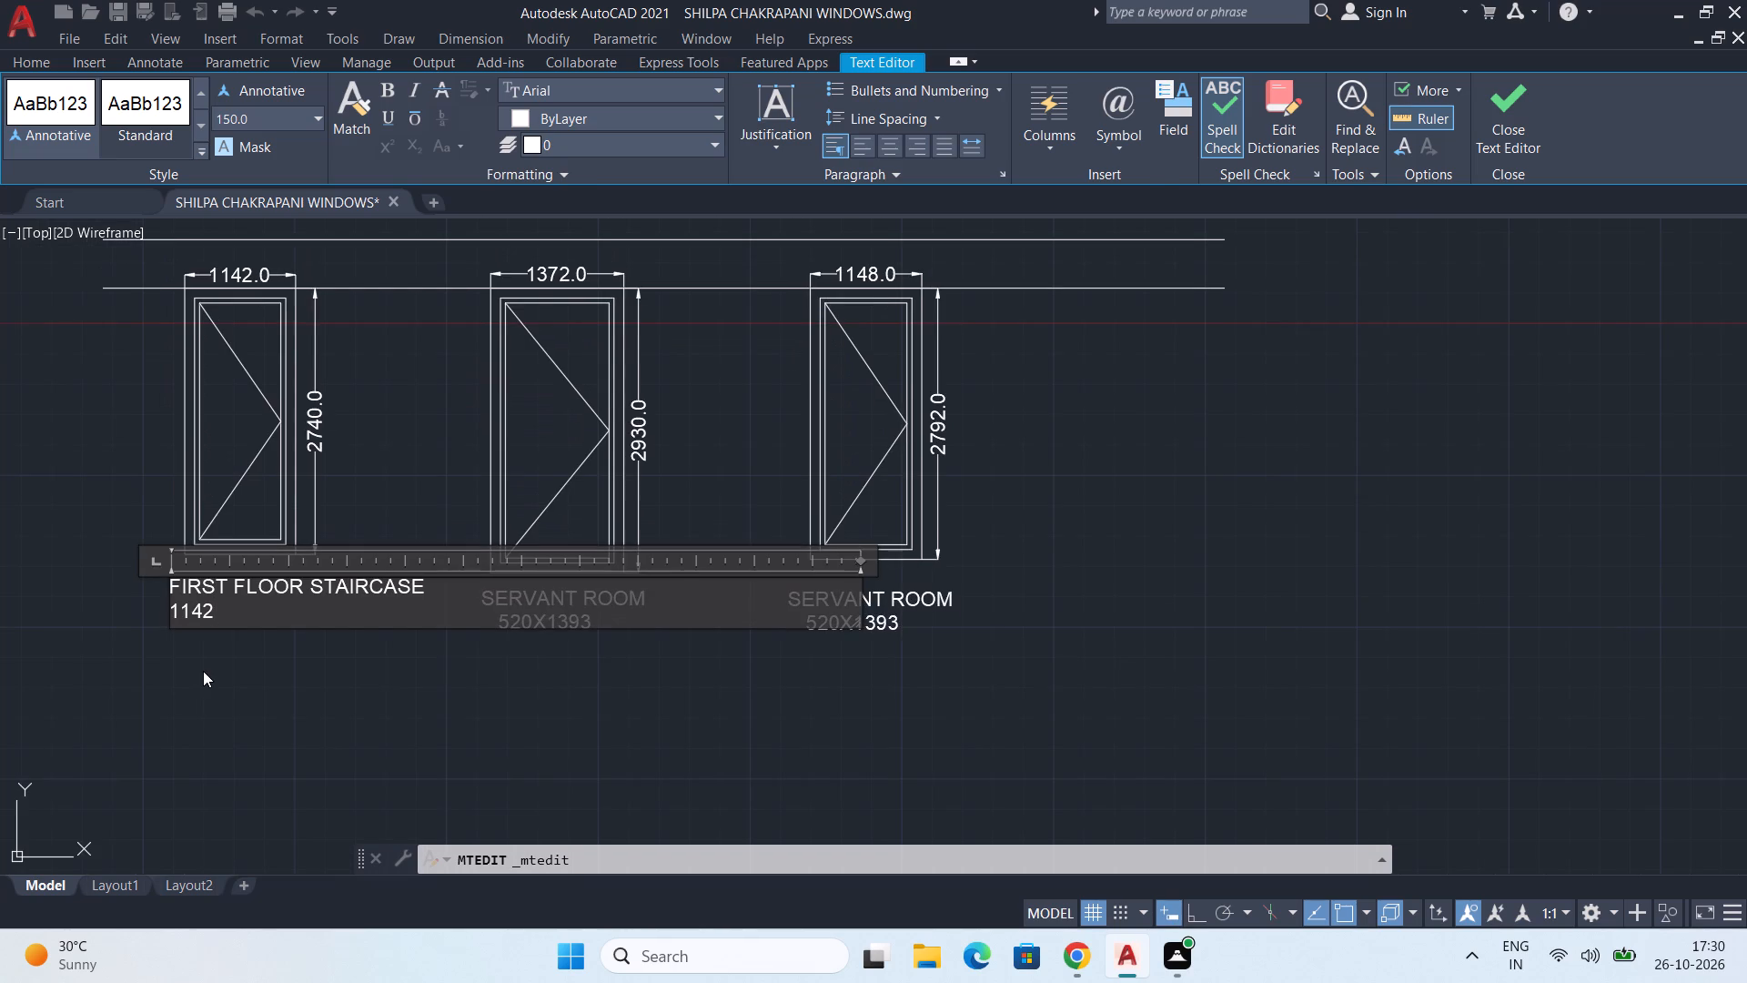
key("x")
type("2740")
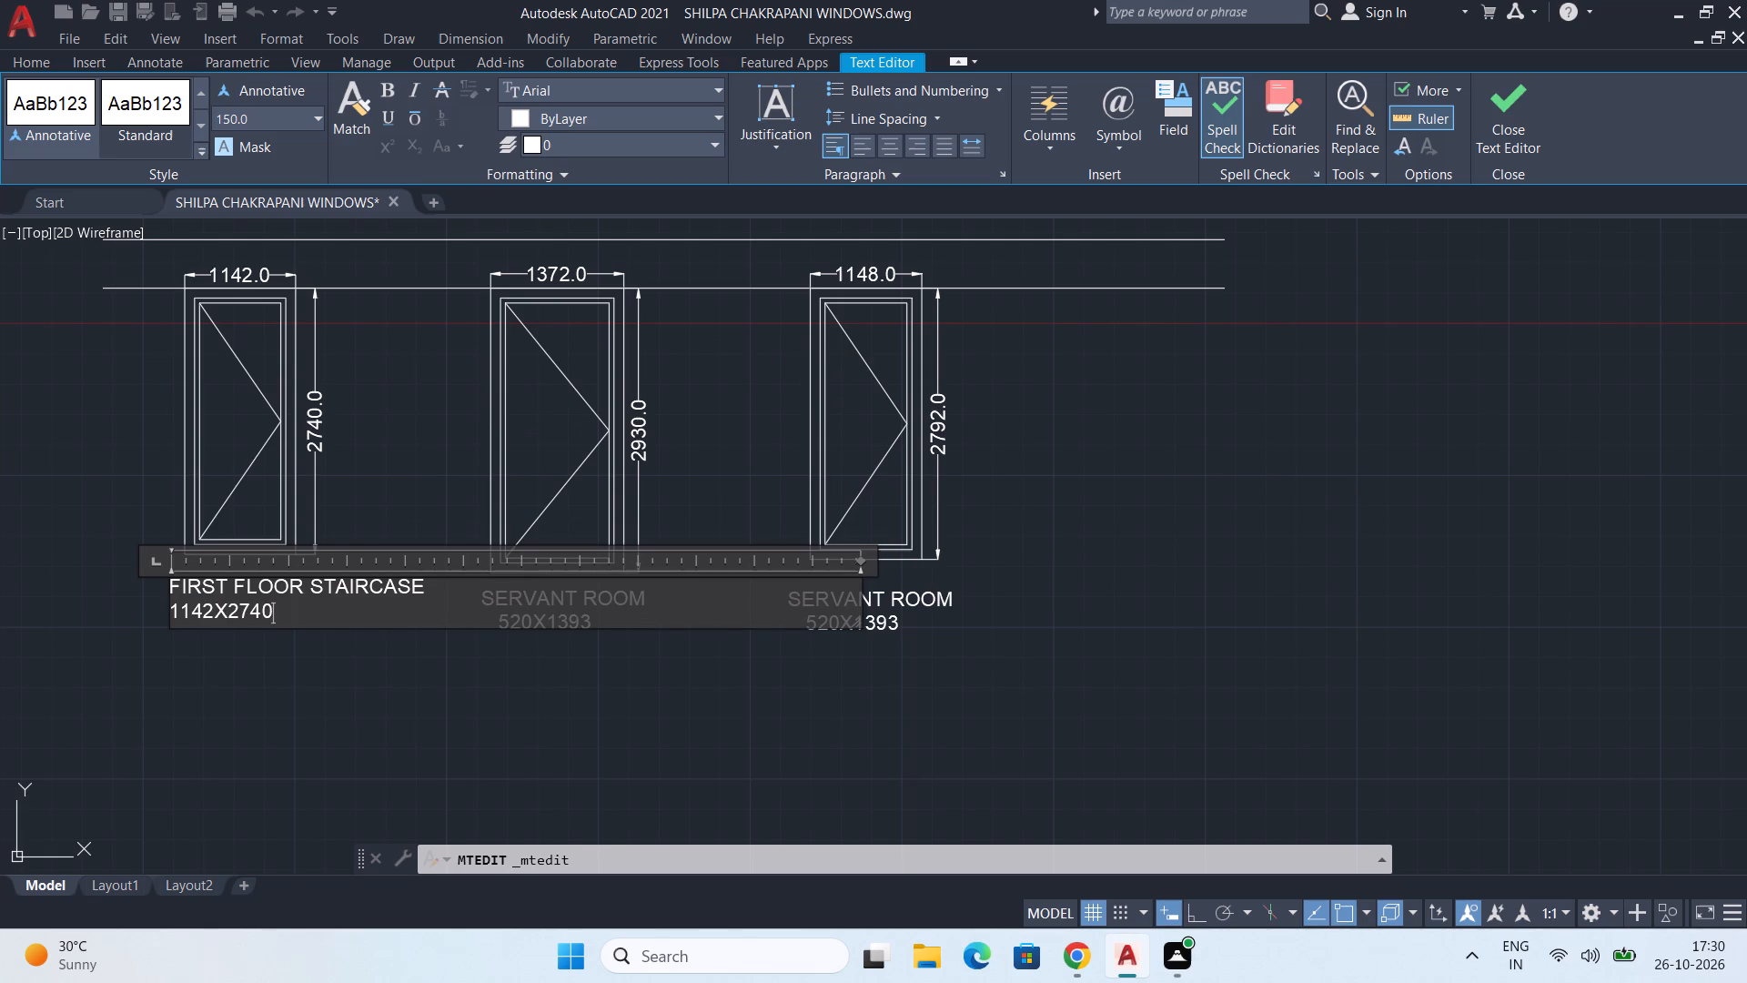
left_click(172, 615)
key("space")
key("space")
key("space")
key("space")
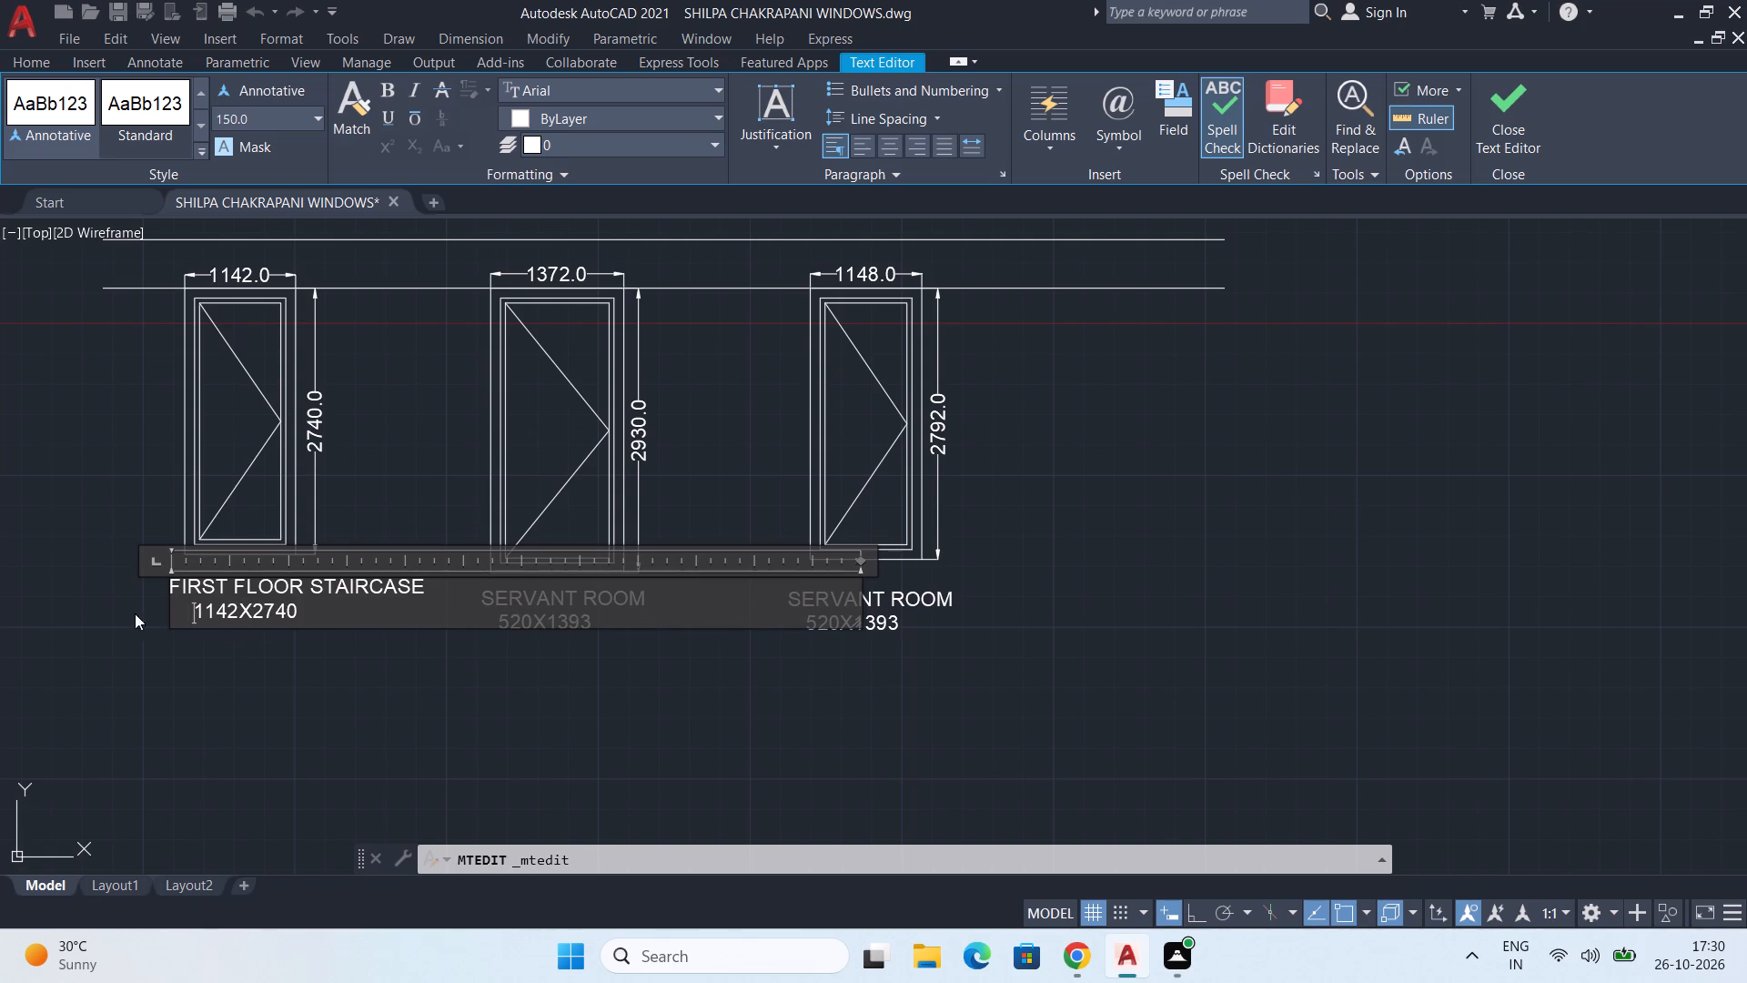
left_click(120, 614)
Shift the FIRST FLOOR STAIRCASE label left and slightly up so that it sits better centred beneath the 1142-wide door.
left_click_drag(266, 590, 222, 578)
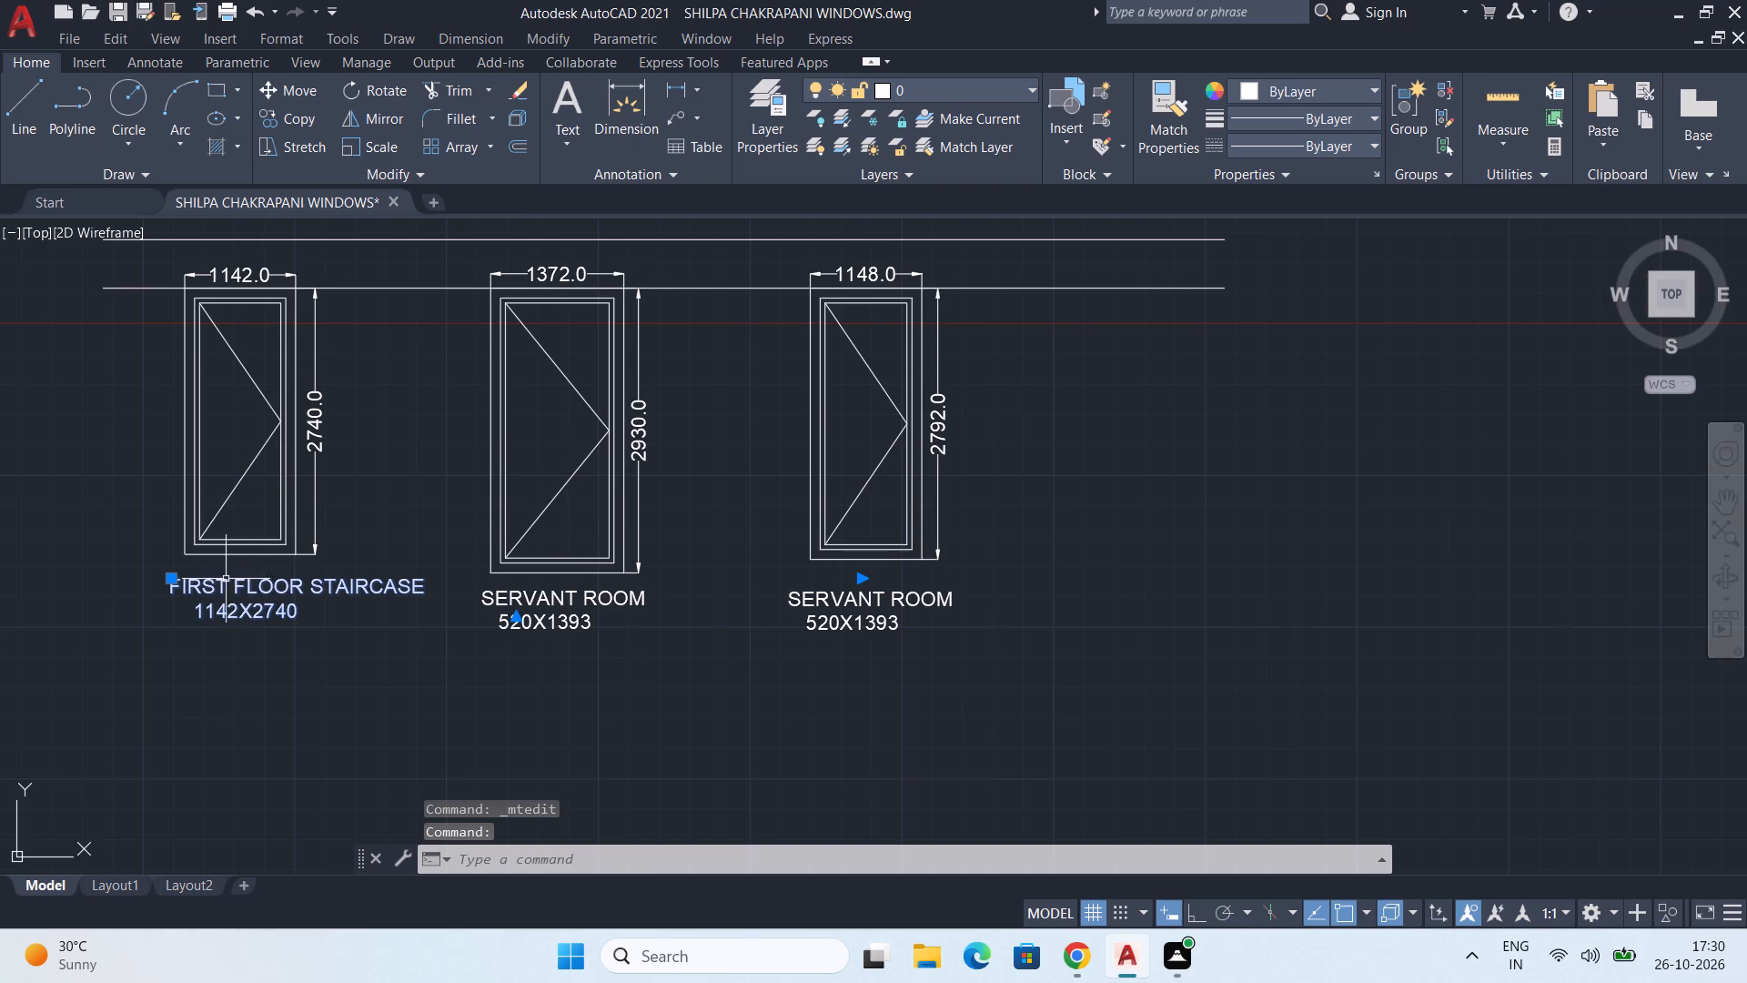
left_click_drag(222, 578, 217, 577)
left_click(251, 593)
left_click_drag(258, 599, 213, 583)
left_click_drag(275, 583, 237, 568)
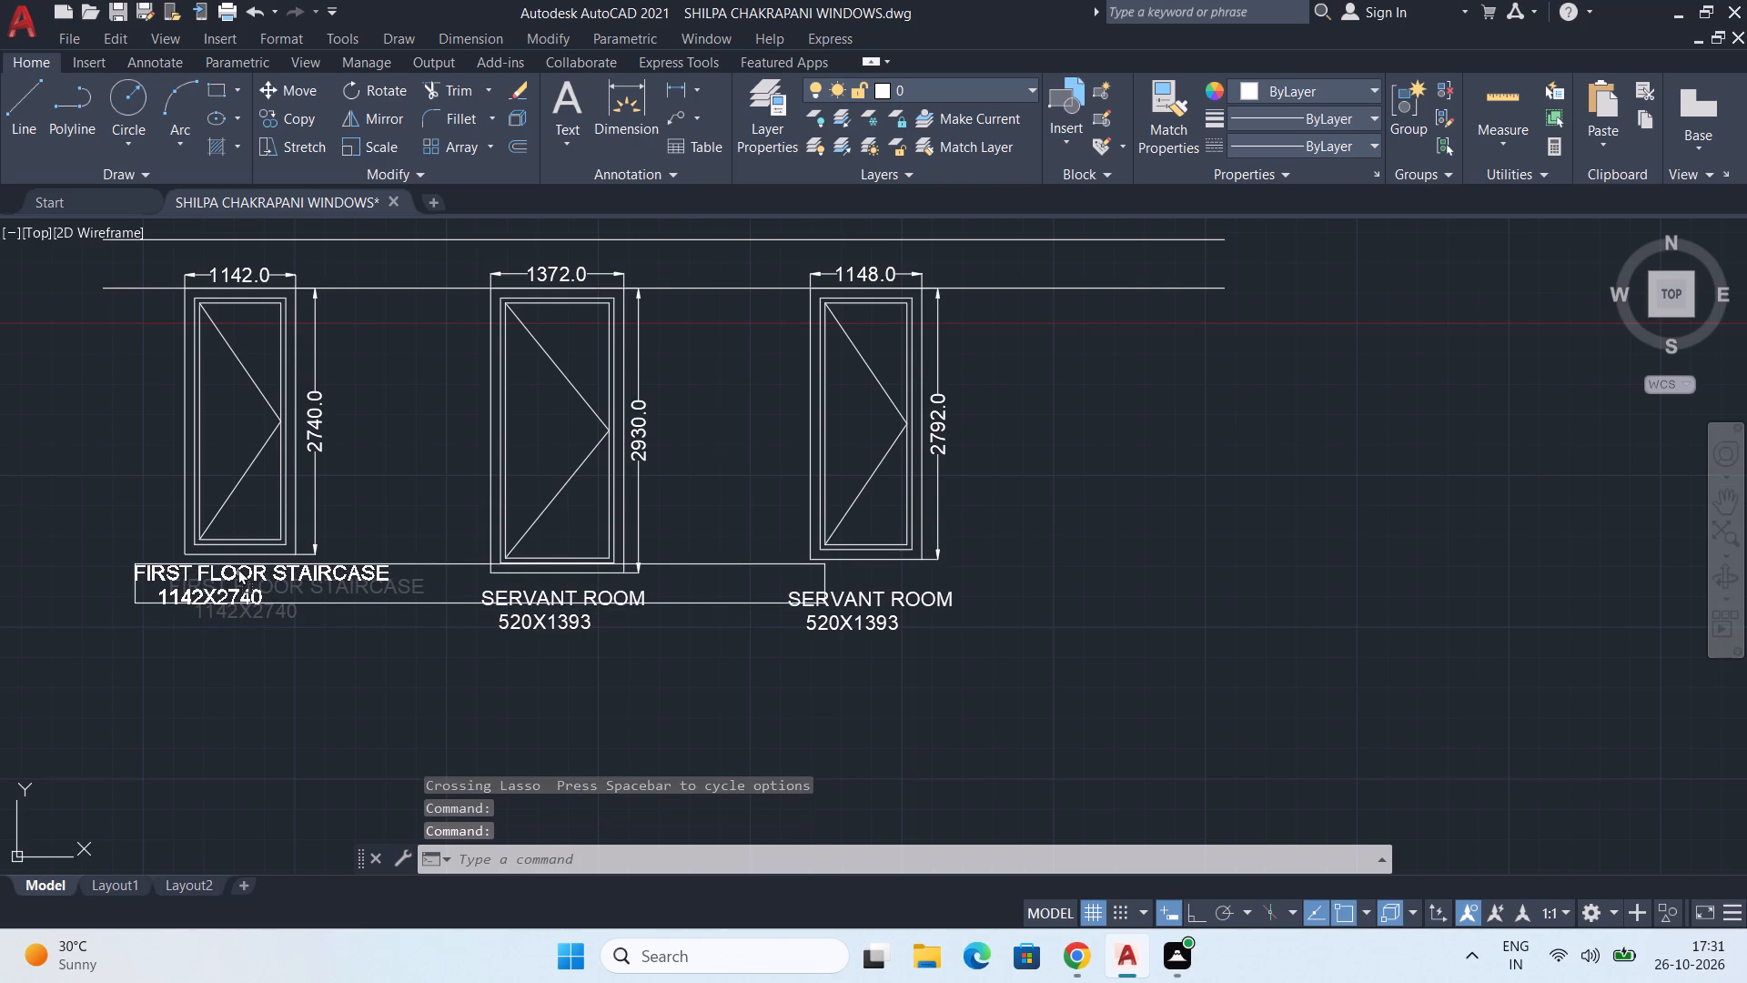
left_click_drag(237, 568, 241, 577)
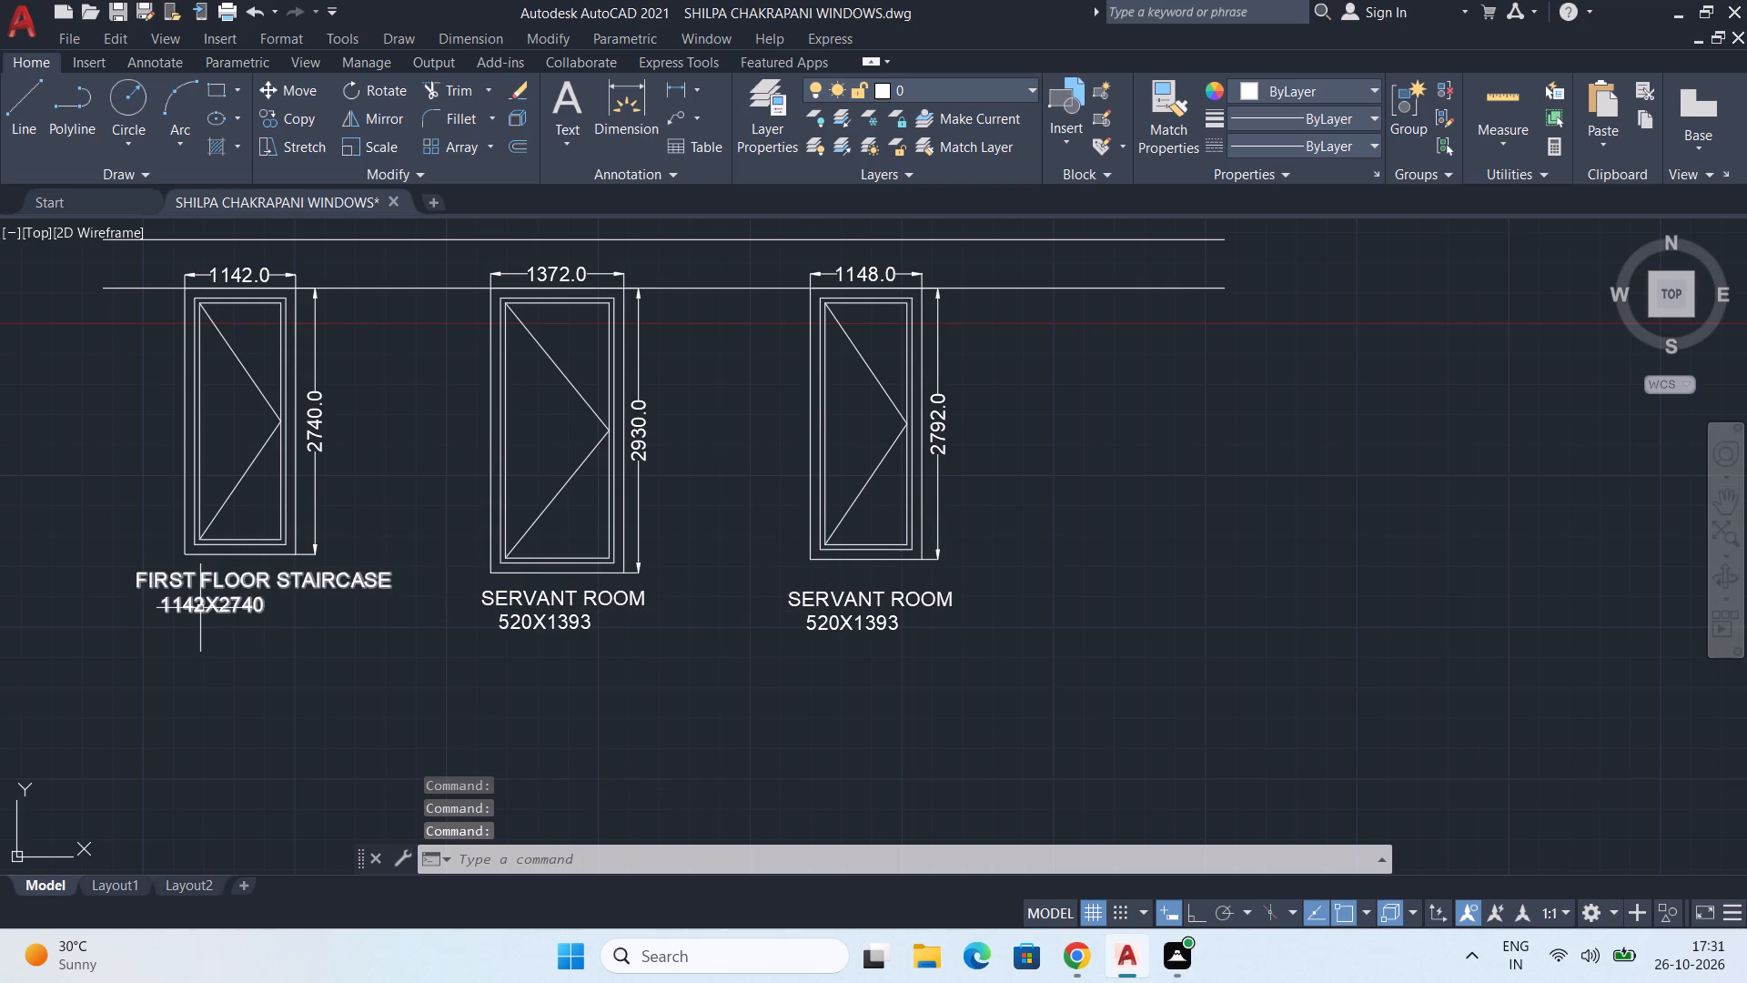
Indent the 1142X2740 line of the FIRST FLOOR STAIRCASE label by three more spaces.
scroll(200, 608, "up", 2)
double_click(173, 607)
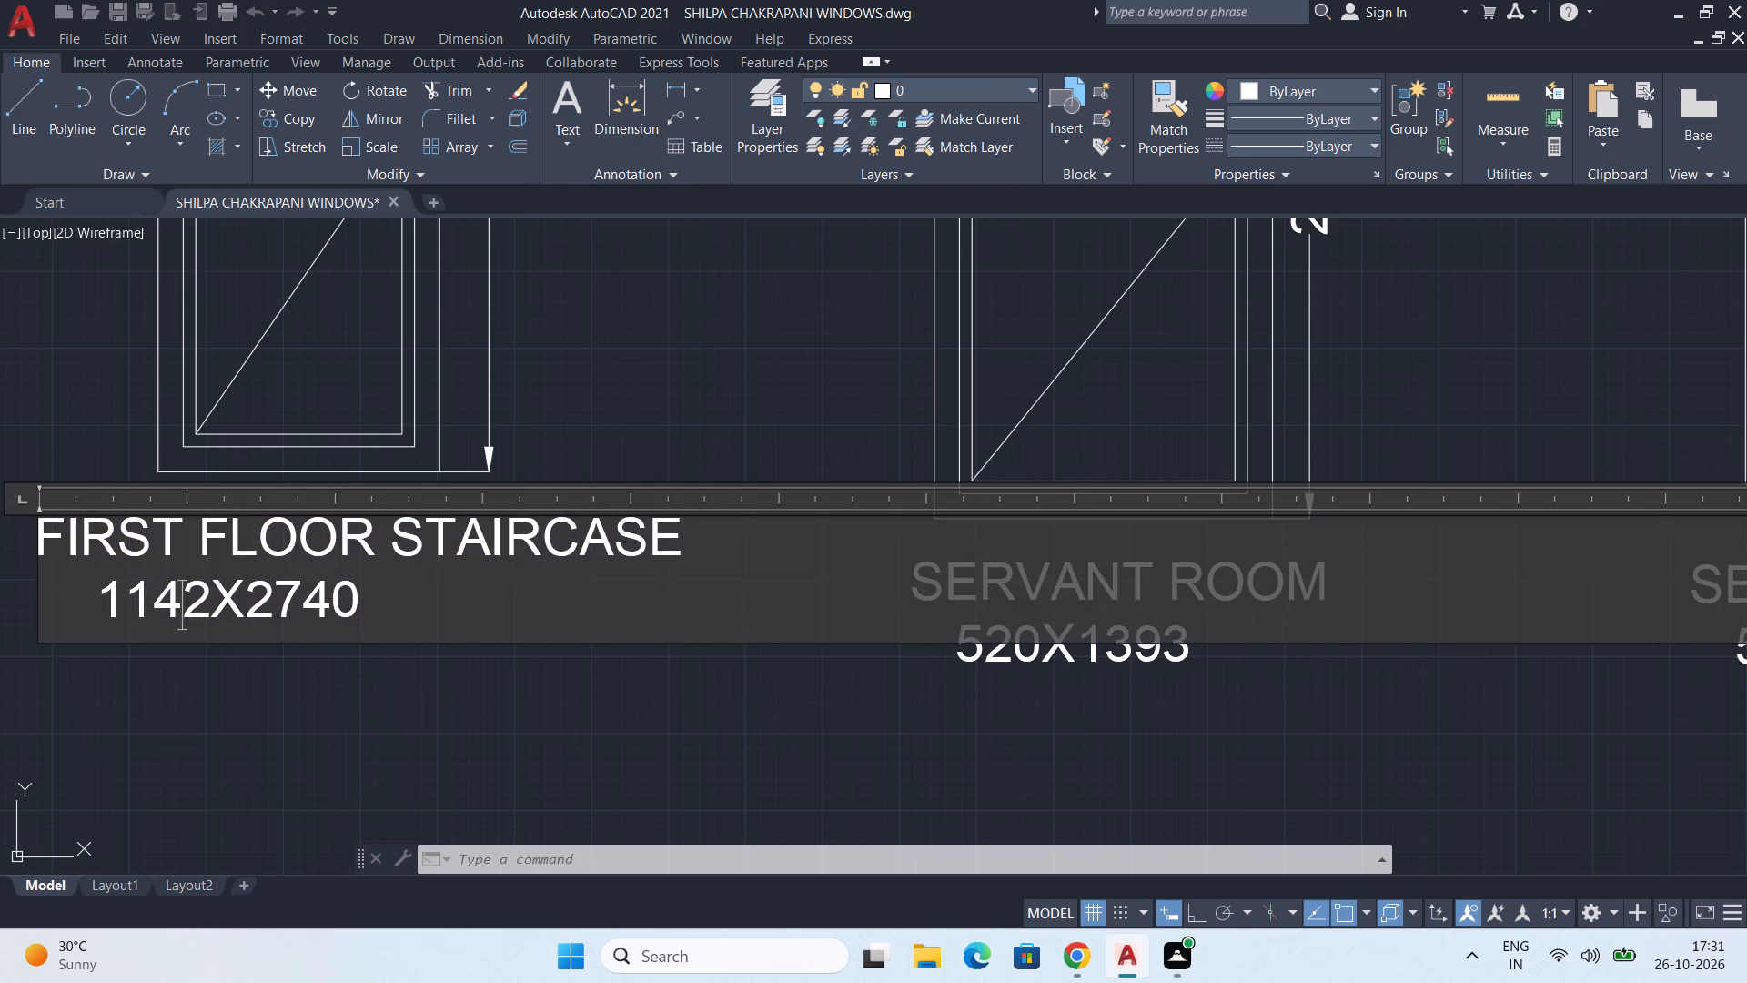
left_click(105, 599)
key("space")
key("space")
key("space")
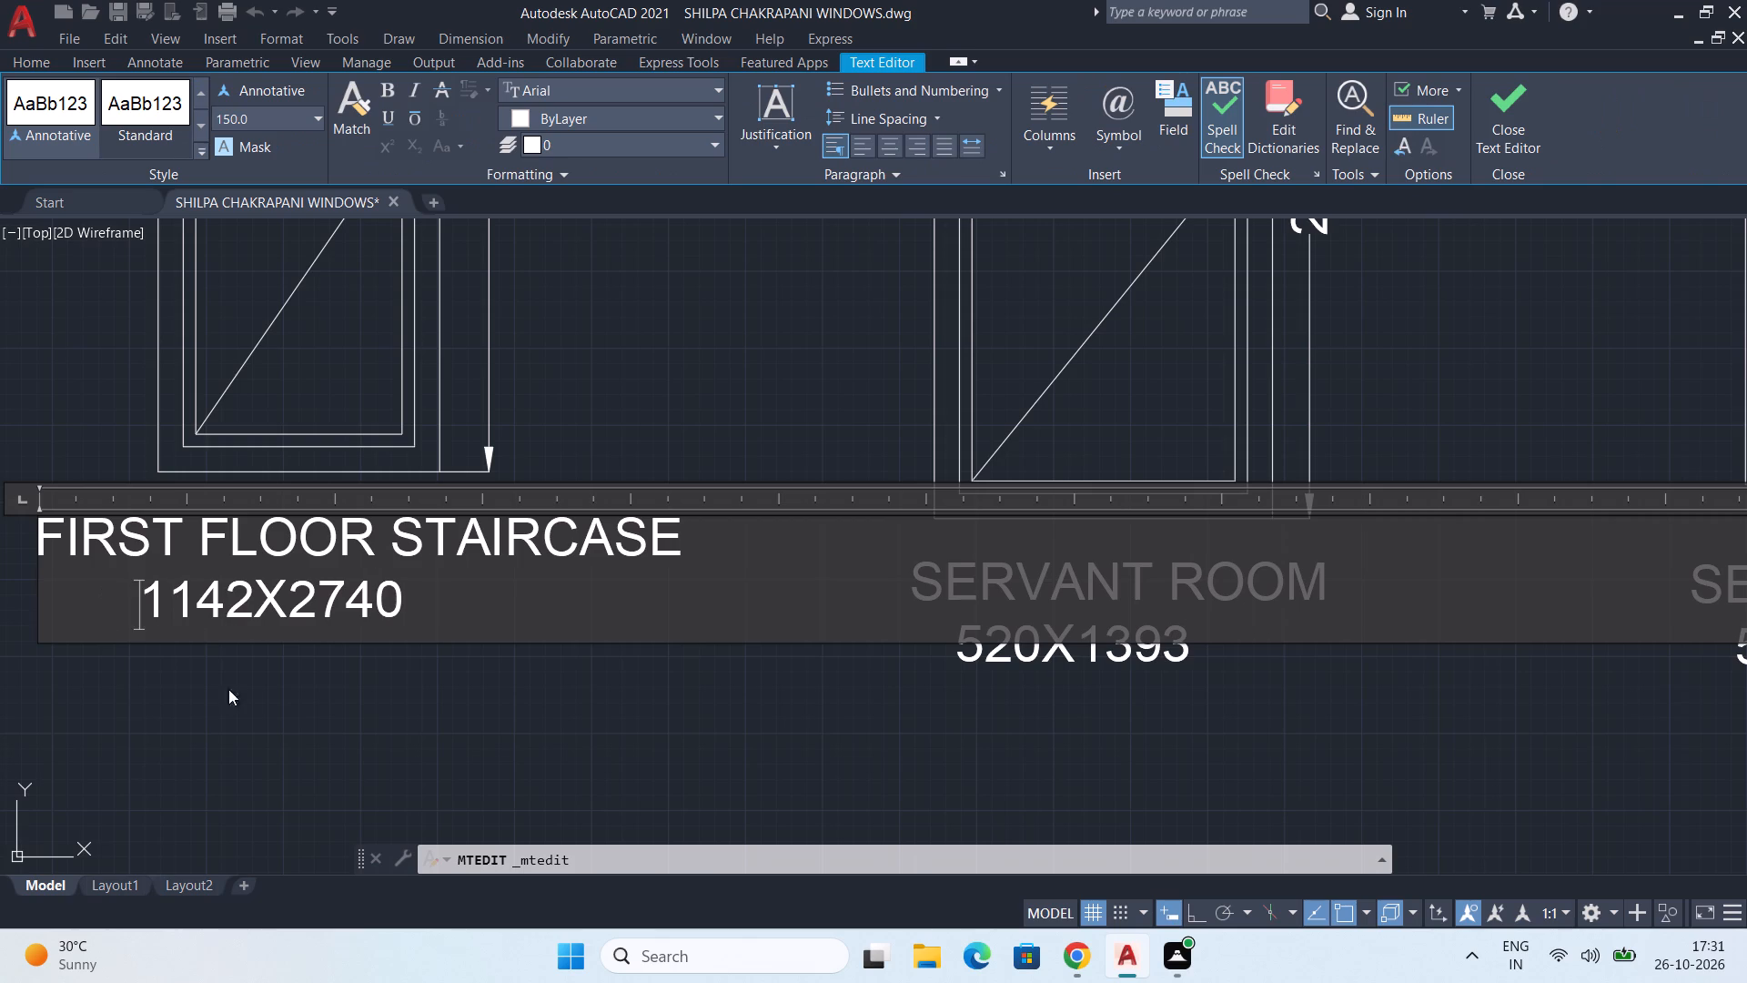
left_click(243, 710)
Replace the label text beneath the 1372-wide door with TERRACE (D).
scroll(389, 643, "down", 2)
middle_click_drag(573, 674, 409, 625)
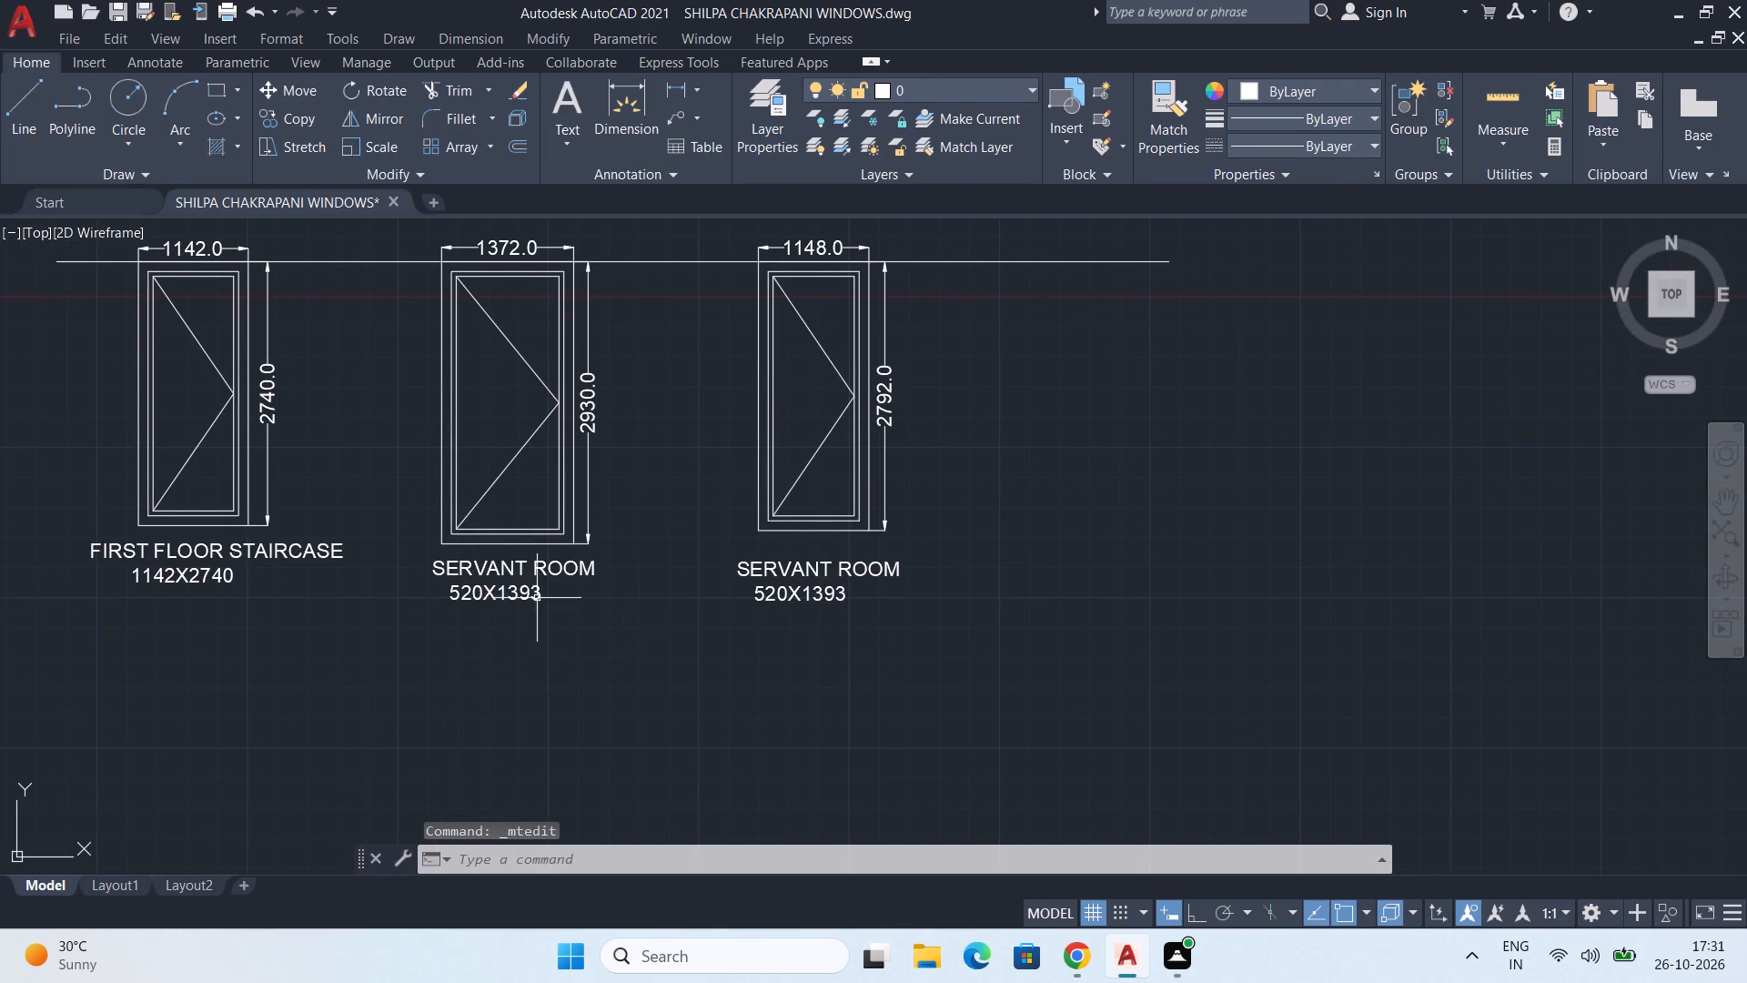
double_click(510, 591)
left_click_drag(581, 600, 461, 567)
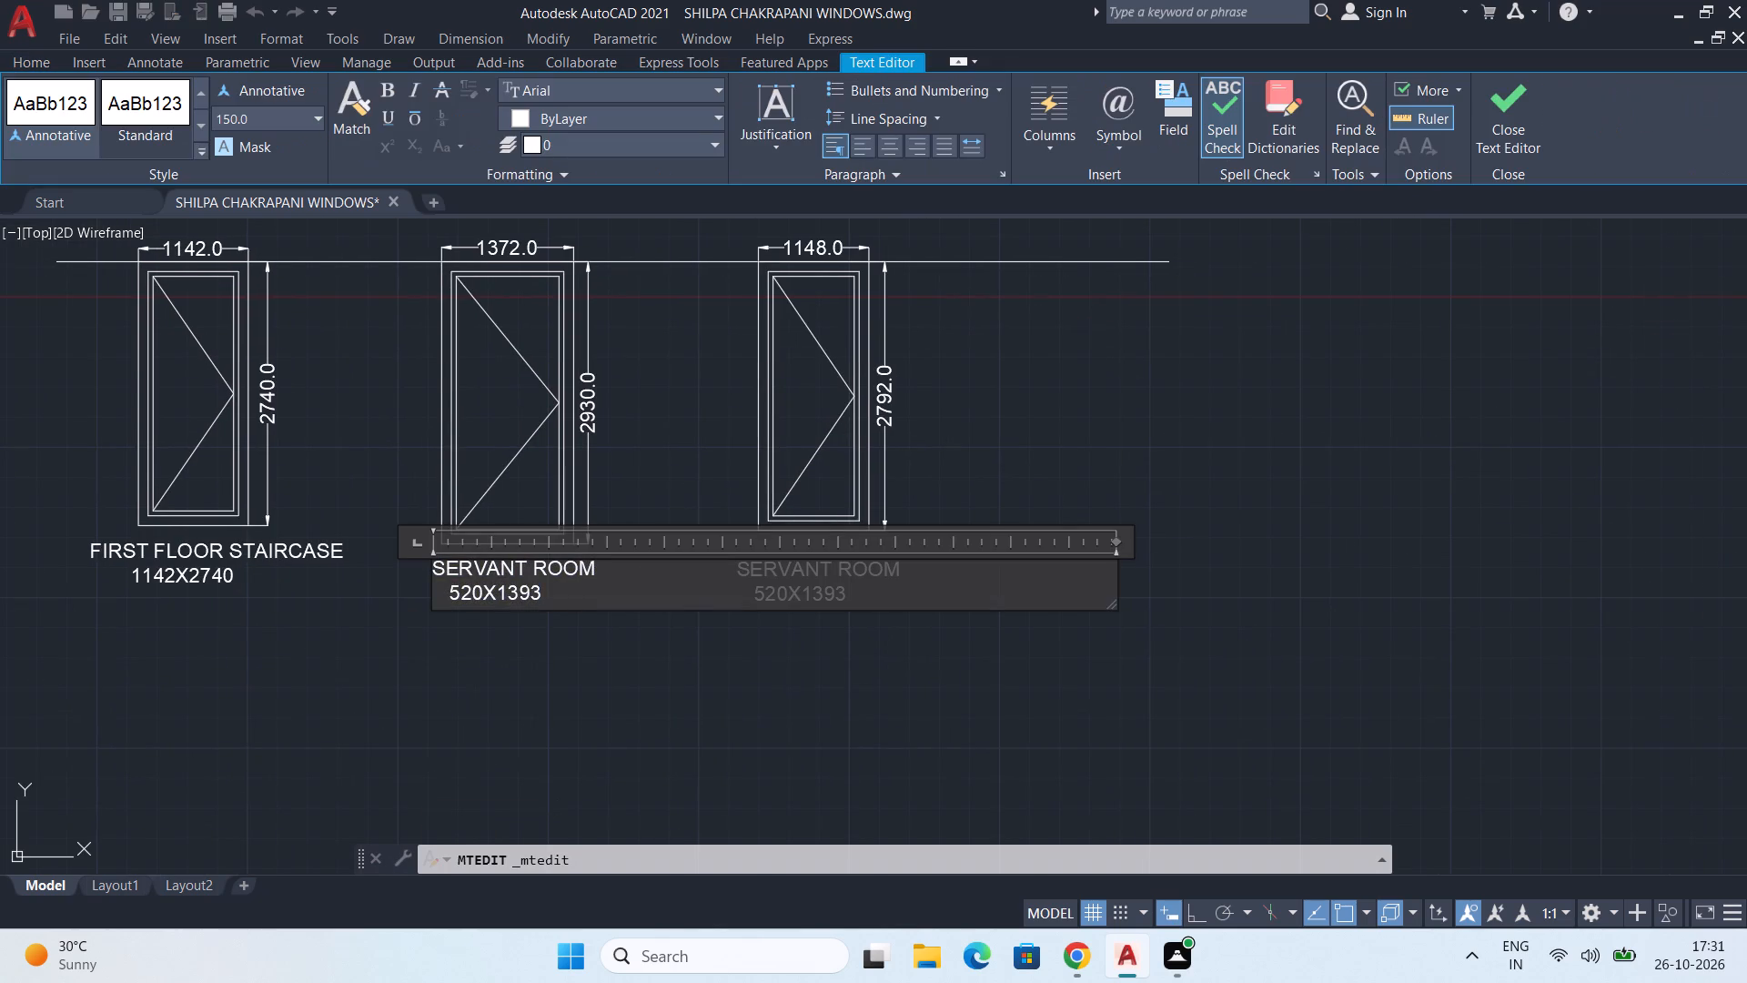
left_click_drag(461, 567, 370, 554)
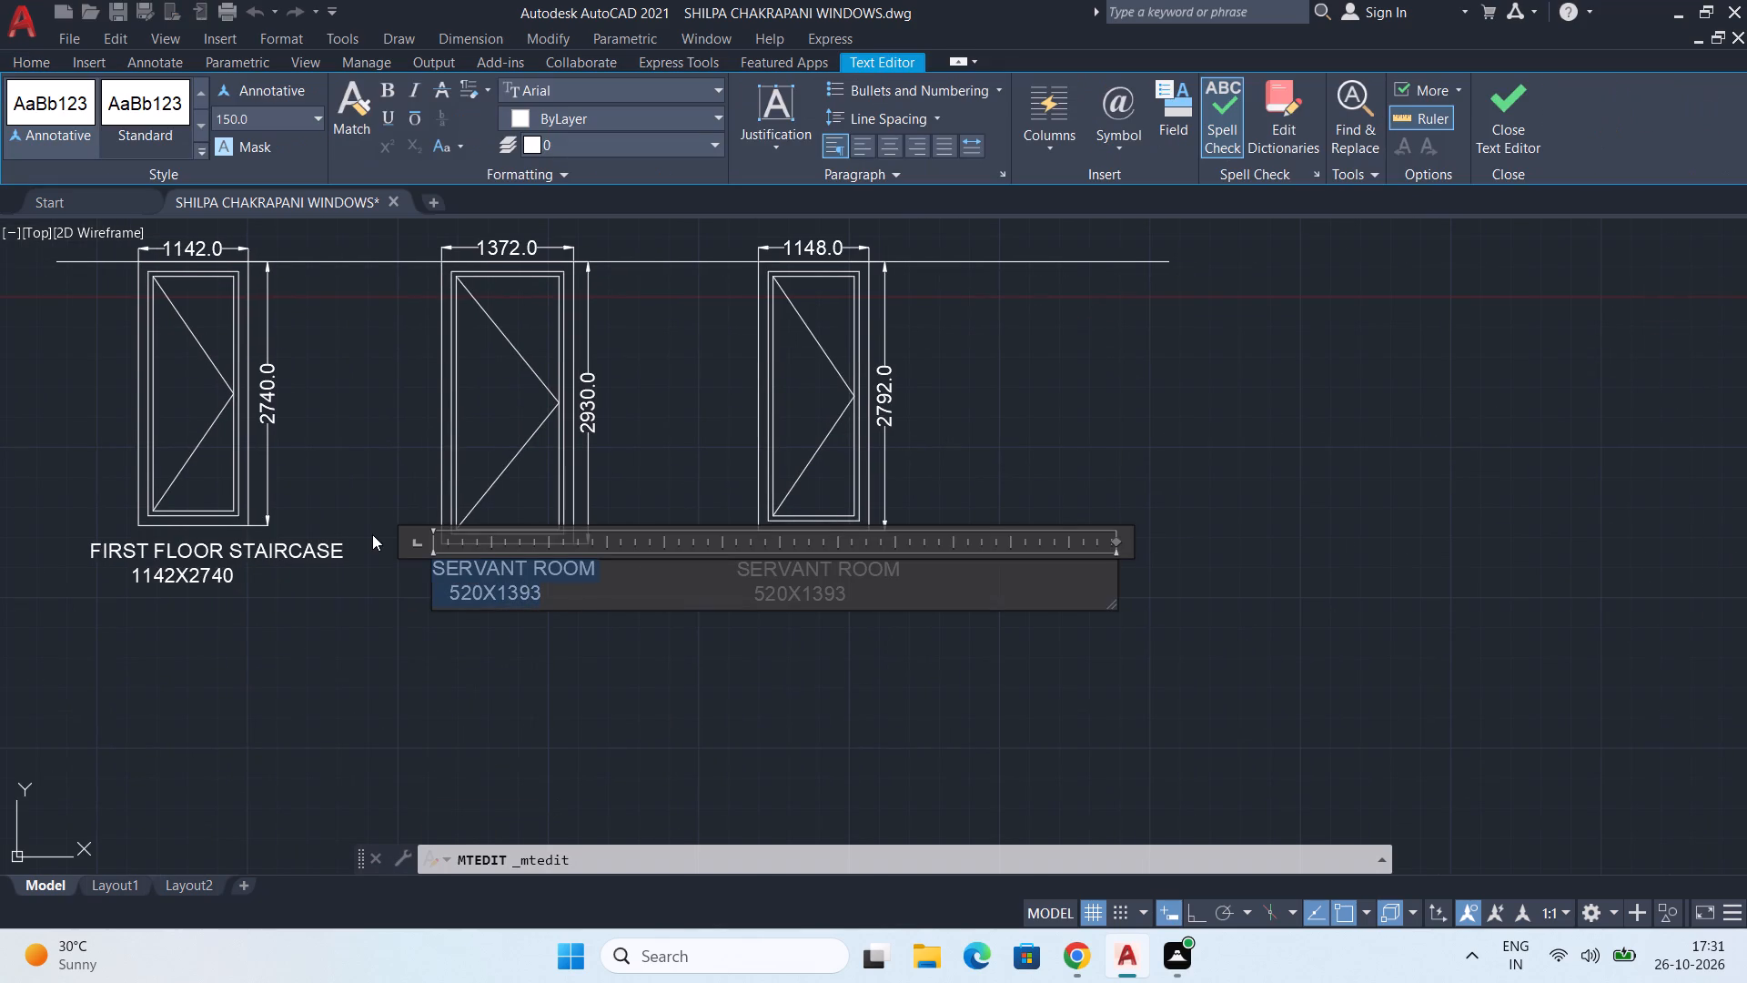
type("TERRACE")
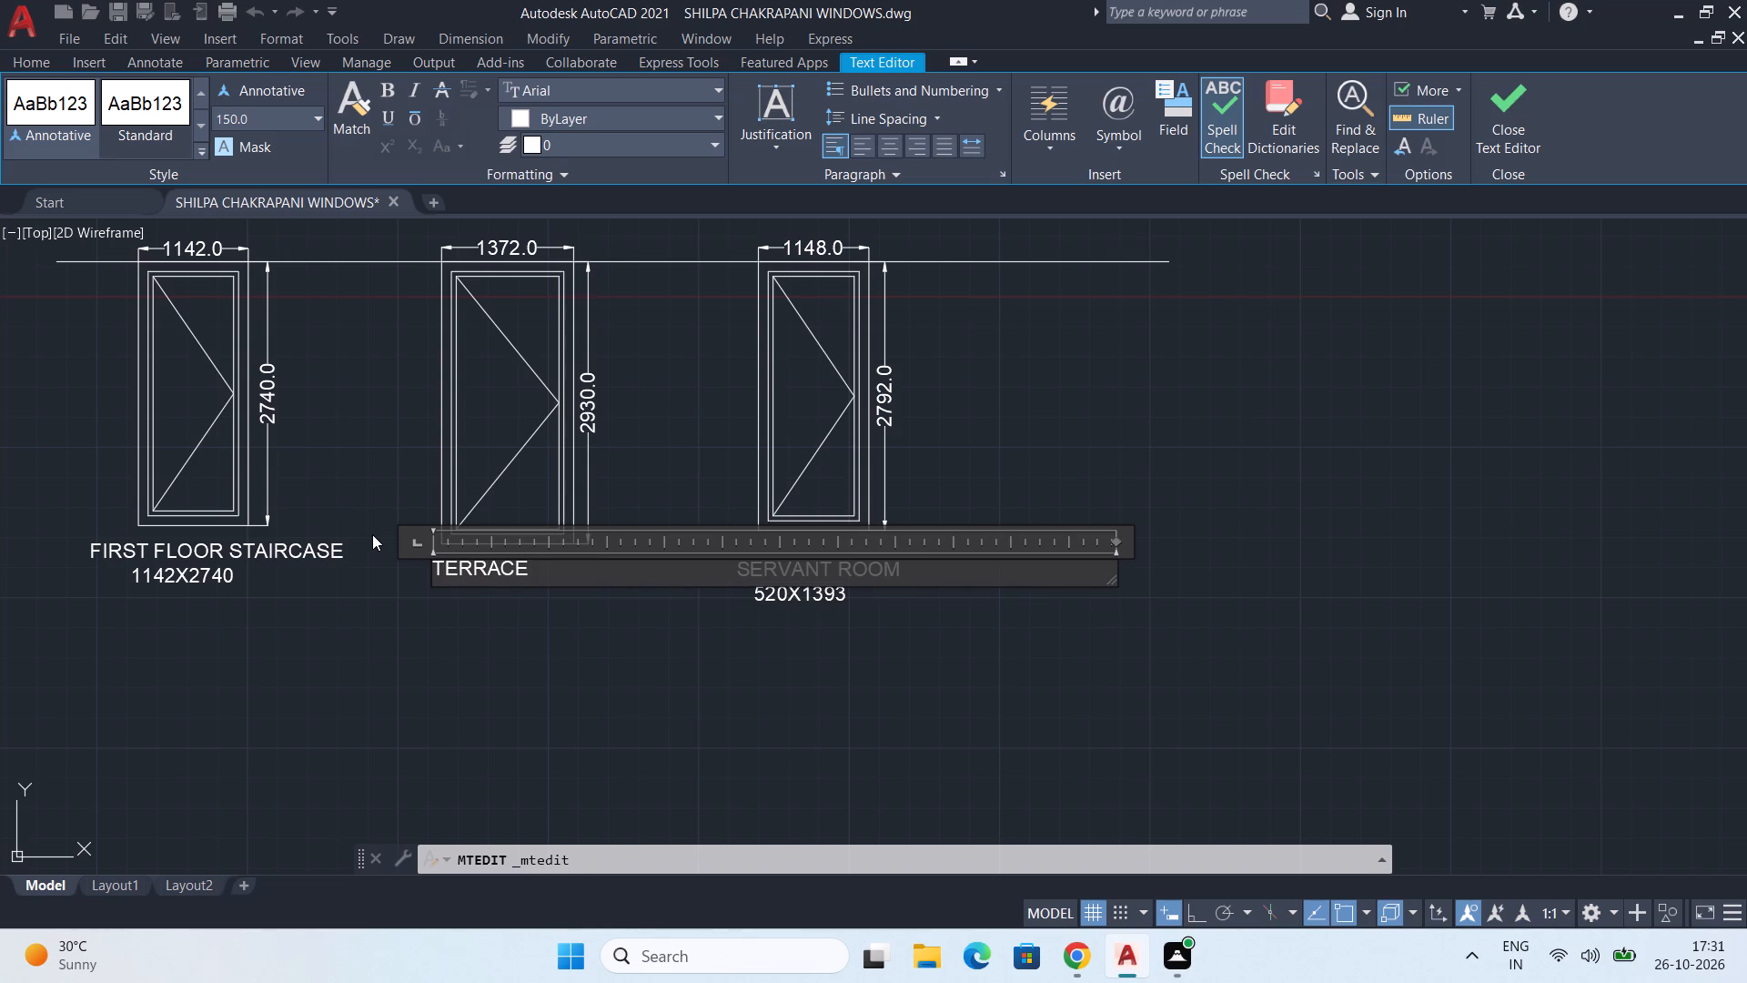
key("space")
type("(D")
key("shift+parenright")
left_click_drag(261, 548, 272, 552)
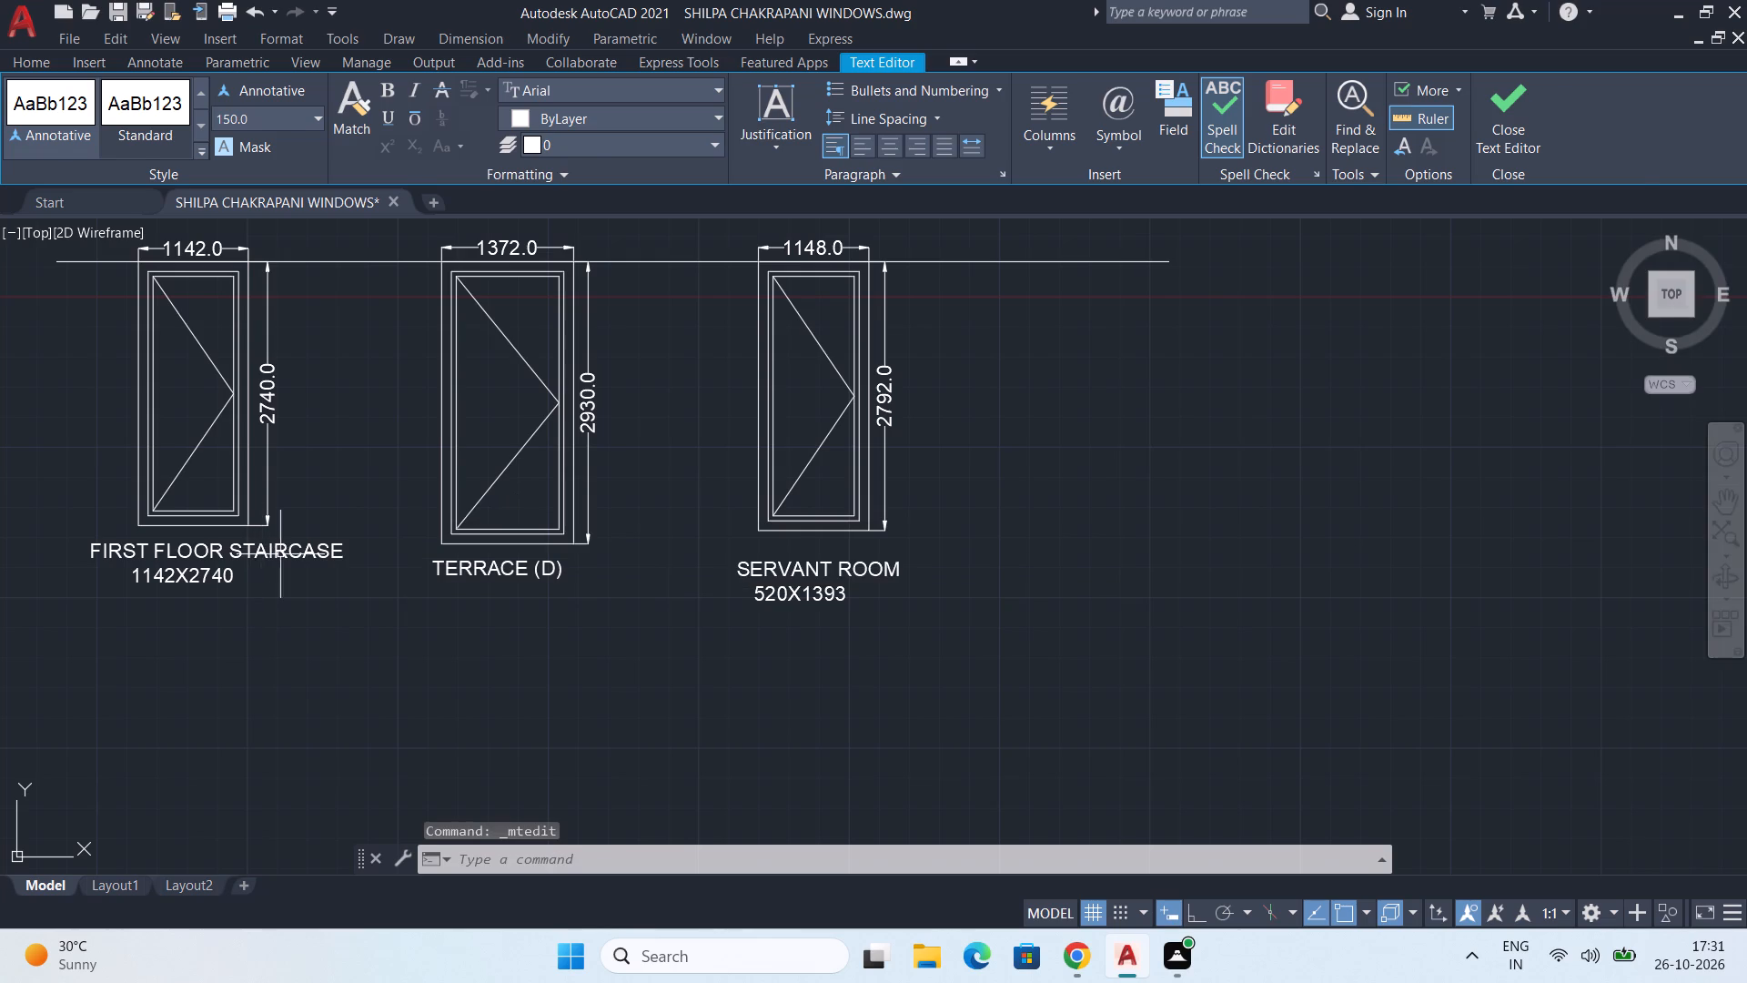
Append (D) to the FIRST FLOOR STAIRCASE line of the label beneath the 1142-wide door.
double_click(276, 552)
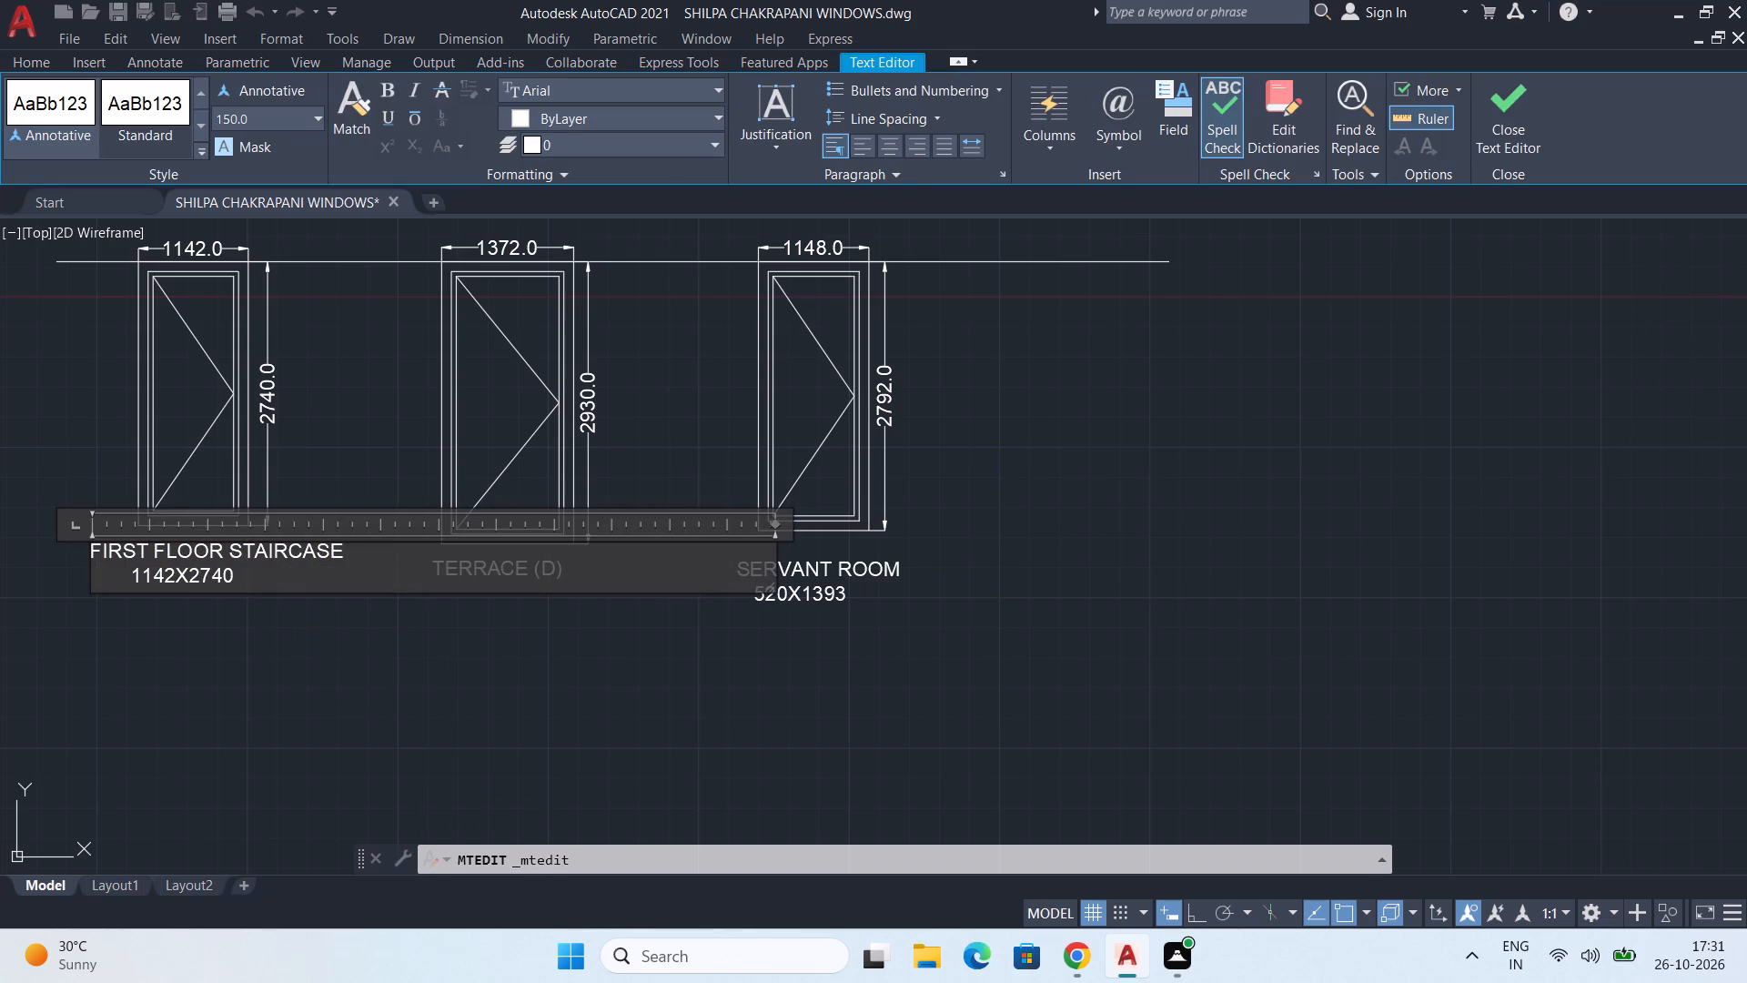
left_click(353, 556)
type("(D)")
left_click_drag(490, 745, 503, 748)
Add the size 1372X2930 as a second line of the TERRACE (D) label.
double_click(510, 569)
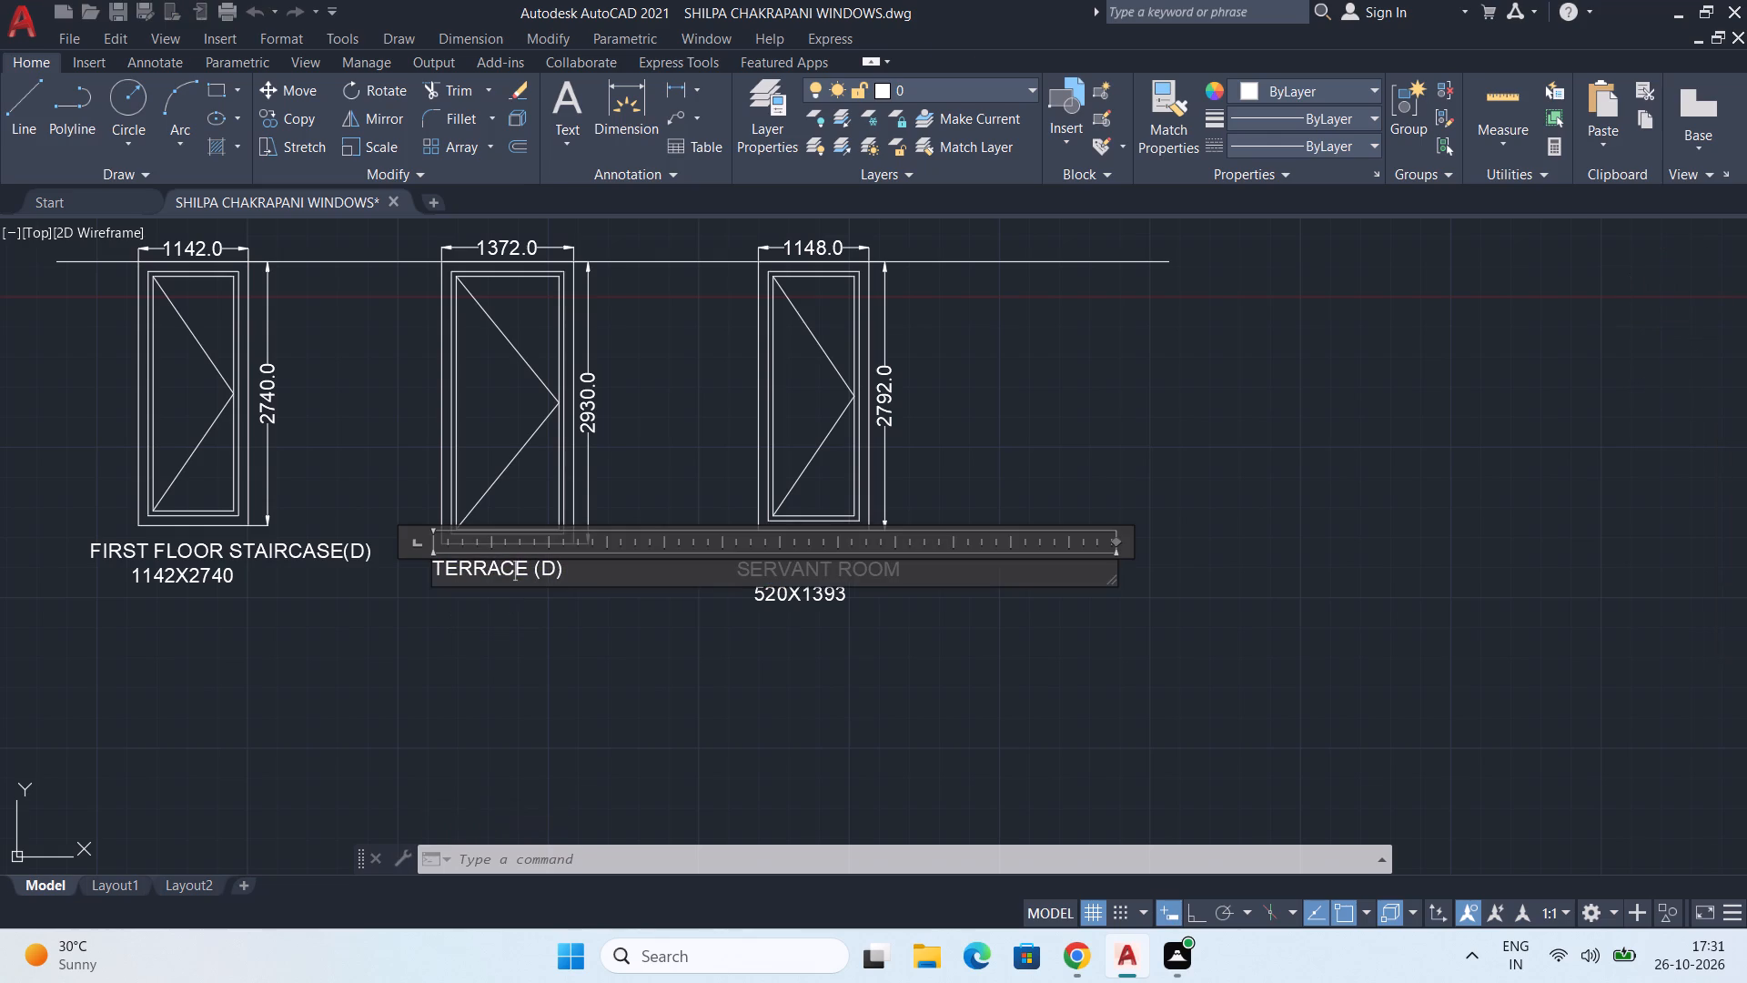
left_click(570, 573)
key("Return")
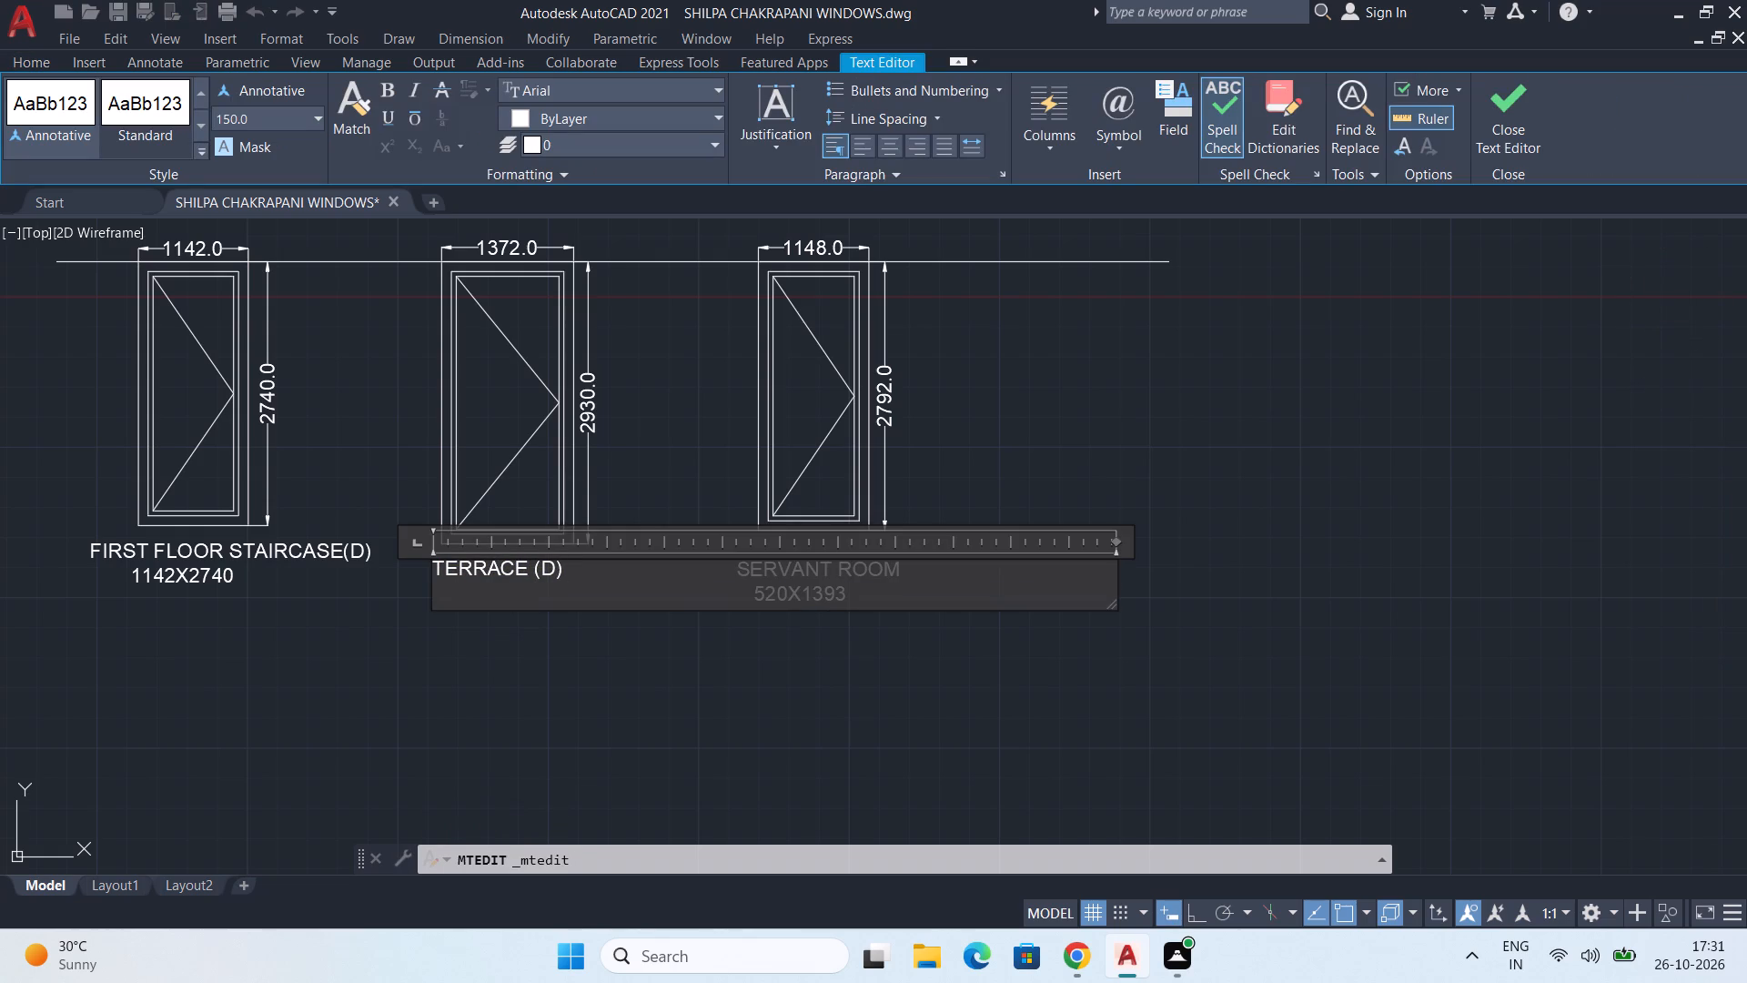
type("1372")
key("x")
type("2930")
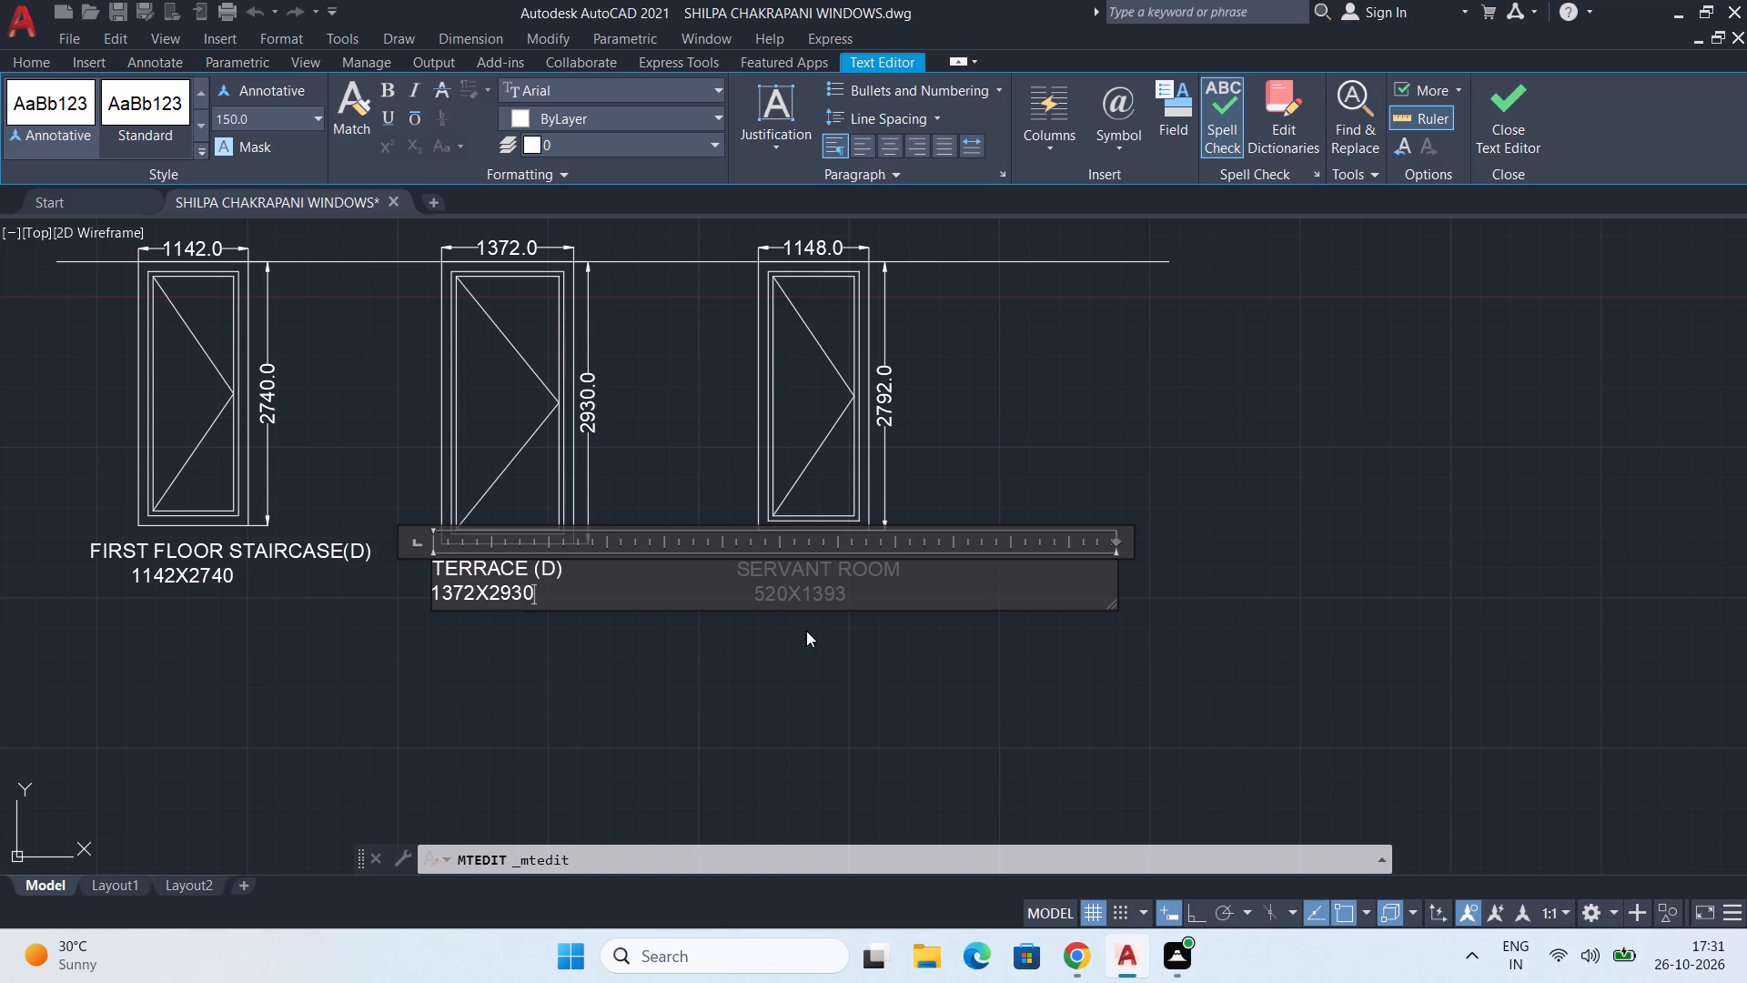
left_click(793, 583)
left_click(752, 676)
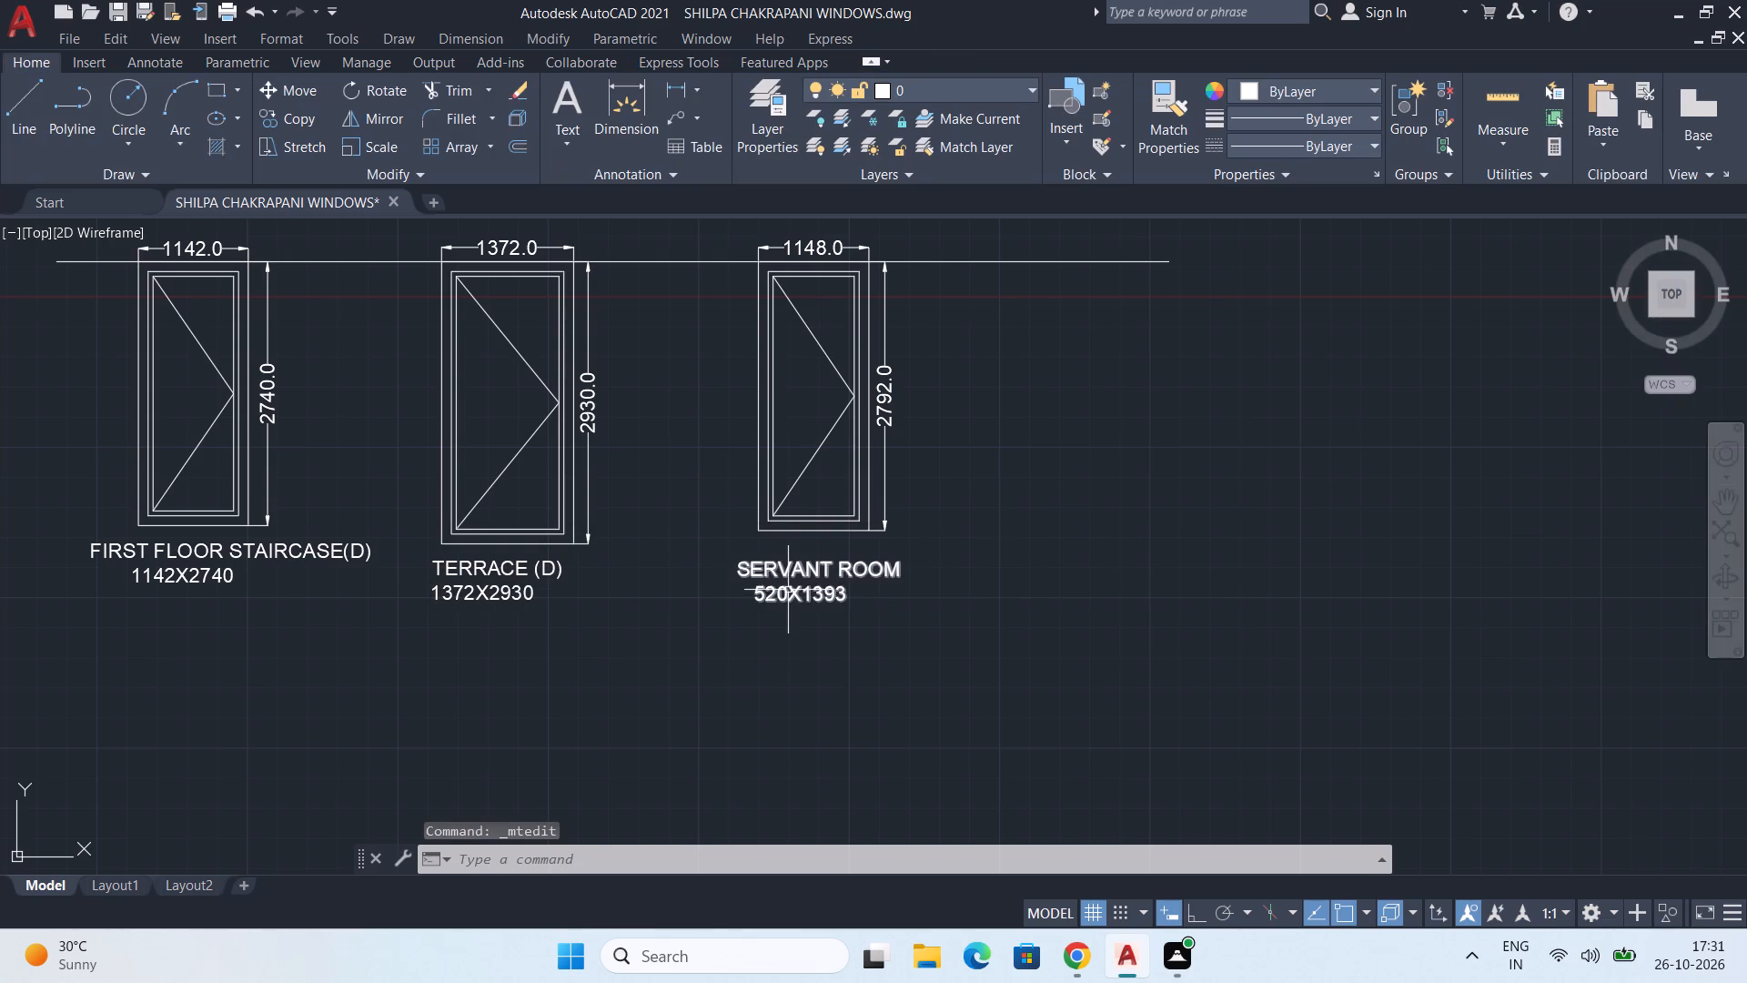
Replace the label text beneath the 1148-wide door with KITCHEN DOOR and the size line 1148X2792.
double_click(787, 590)
left_click_drag(879, 596, 684, 569)
type("KITCHEN")
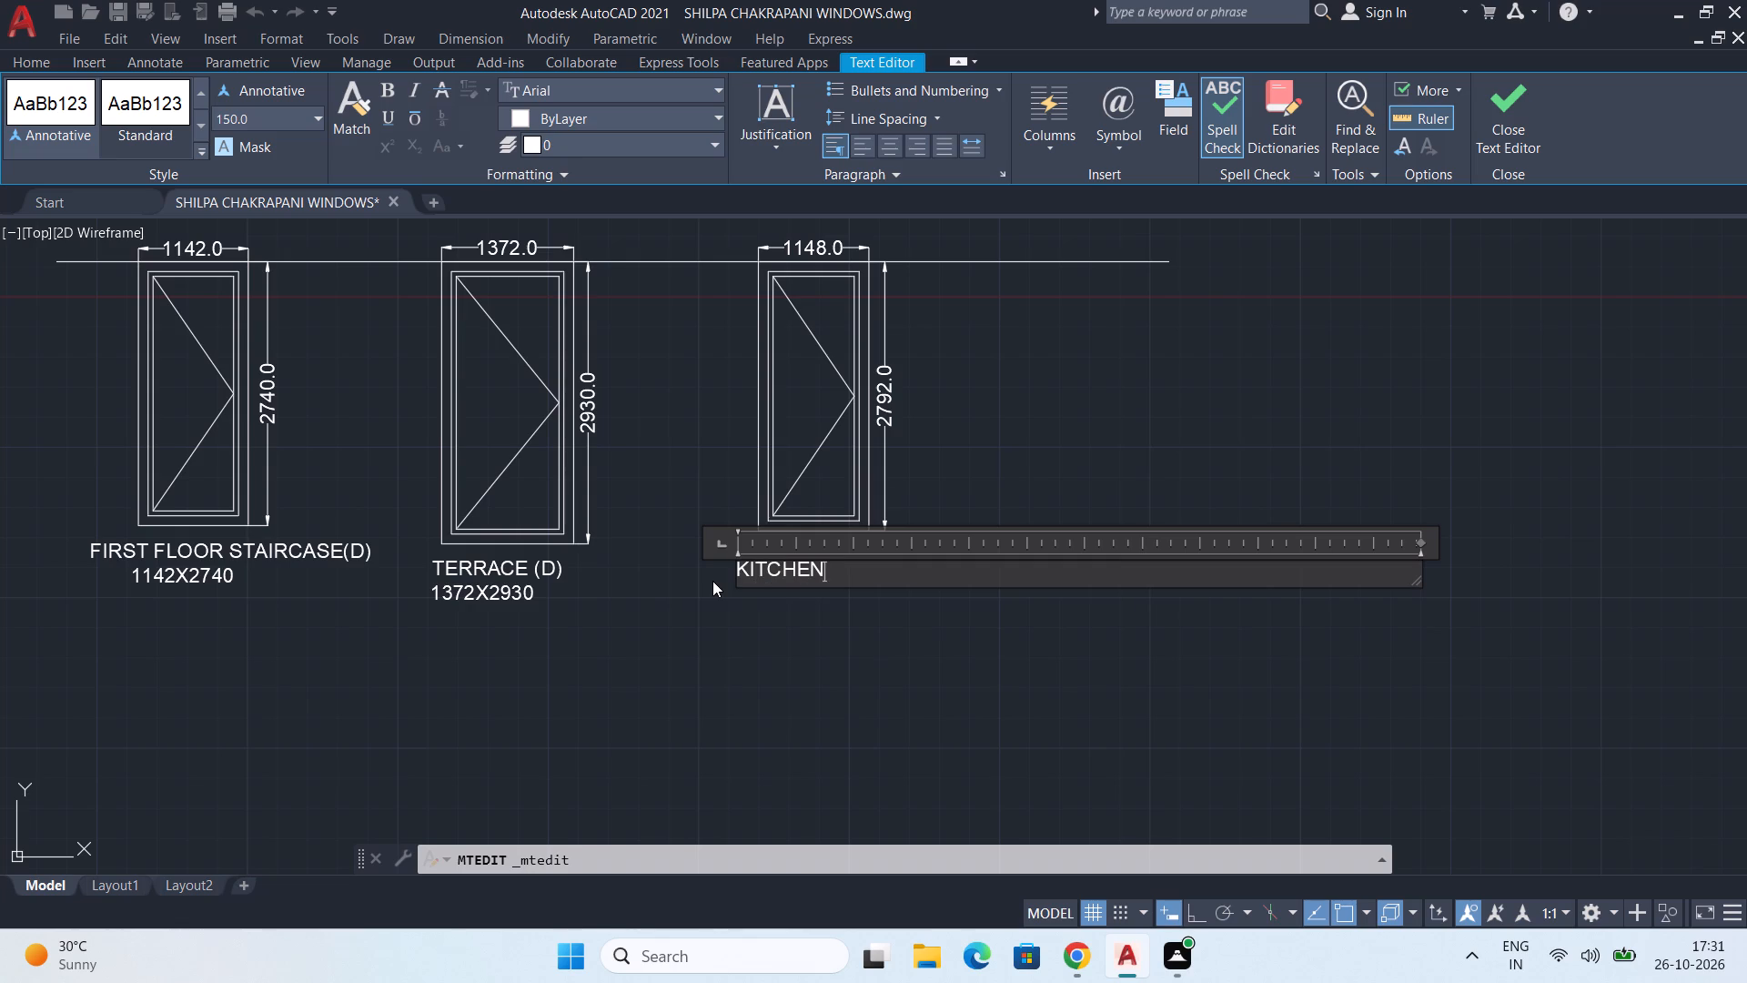
key("space")
type("DOOR")
key("Return")
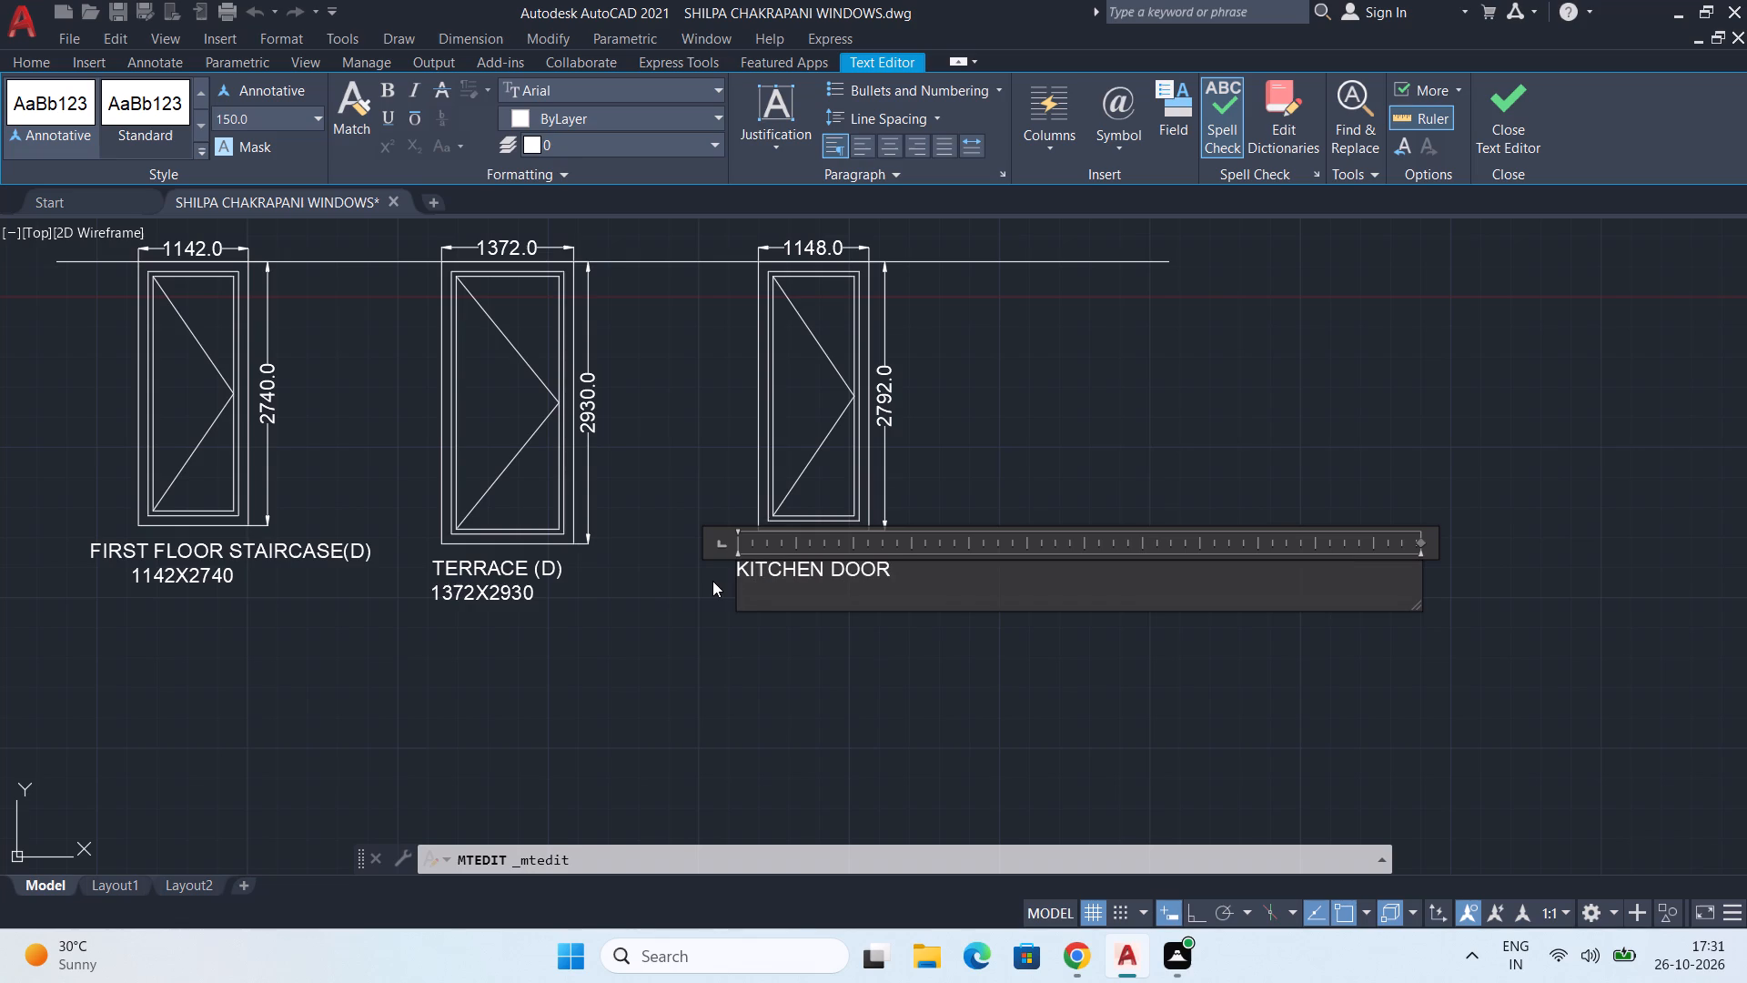
type("11")
key("4")
key("8")
key("x")
type("2792")
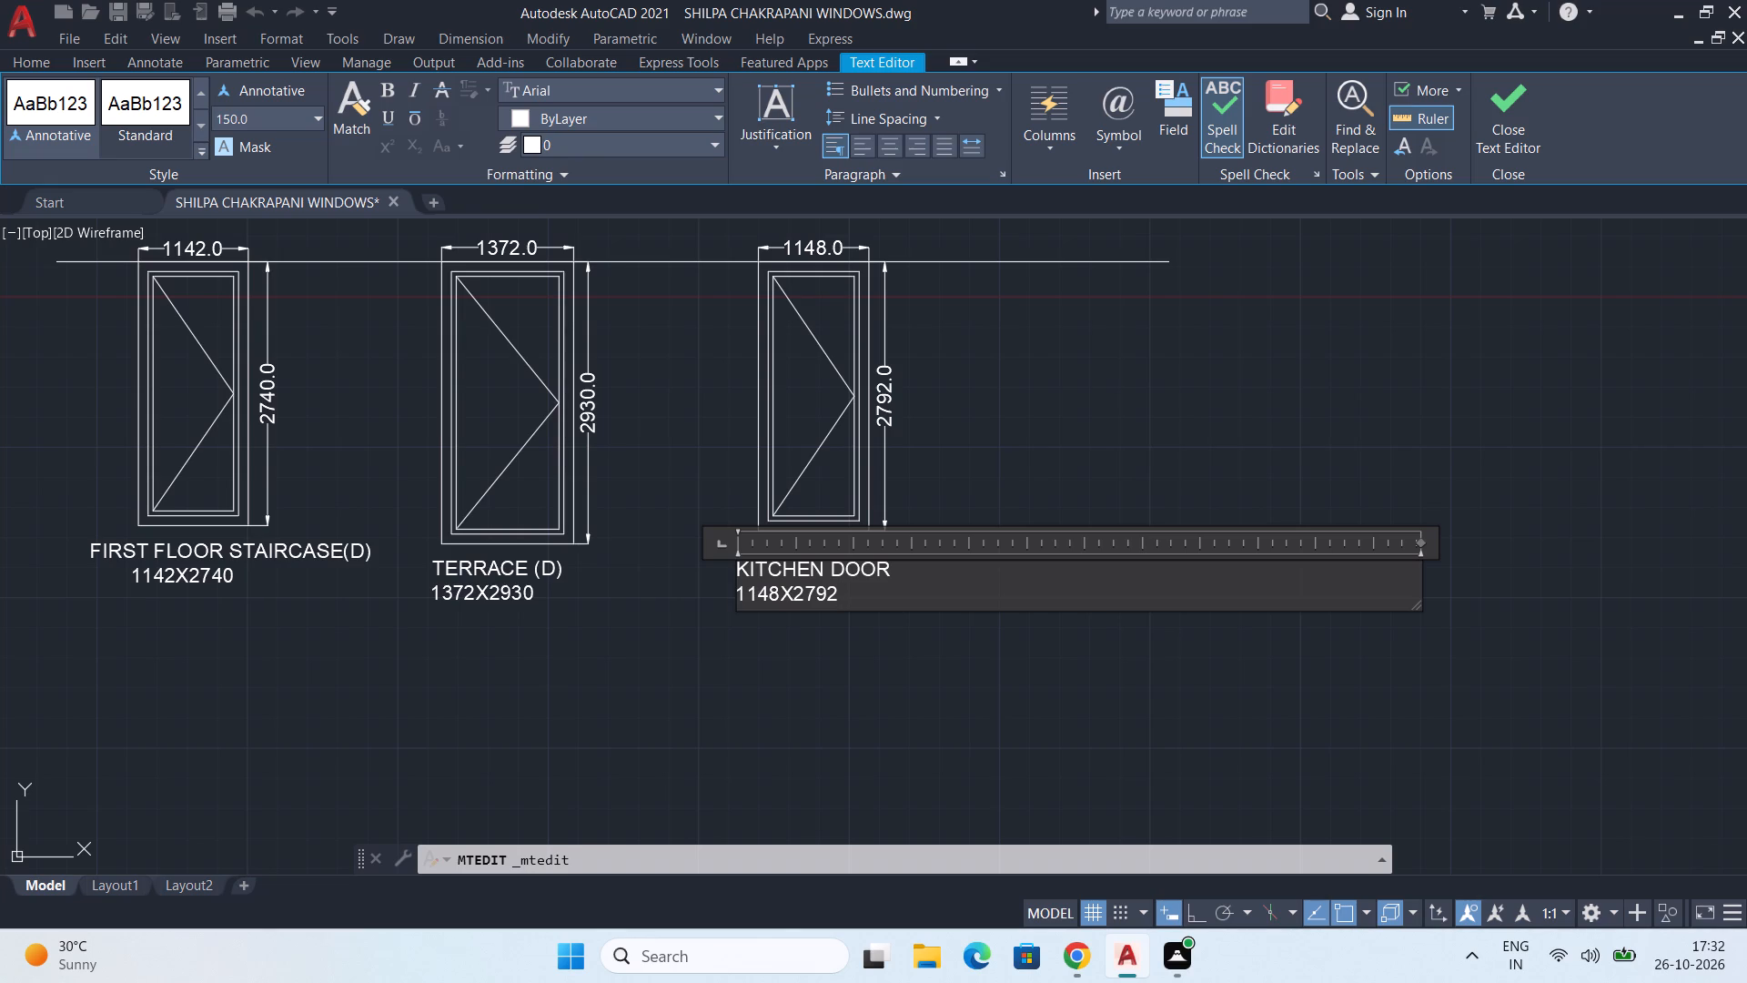
Change DOOR to (D) in the kitchen label, keeping 1148X2792 on its own second line, and finish editing.
left_click(881, 574)
left_click_drag(898, 568, 831, 563)
key("shift+parenleft")
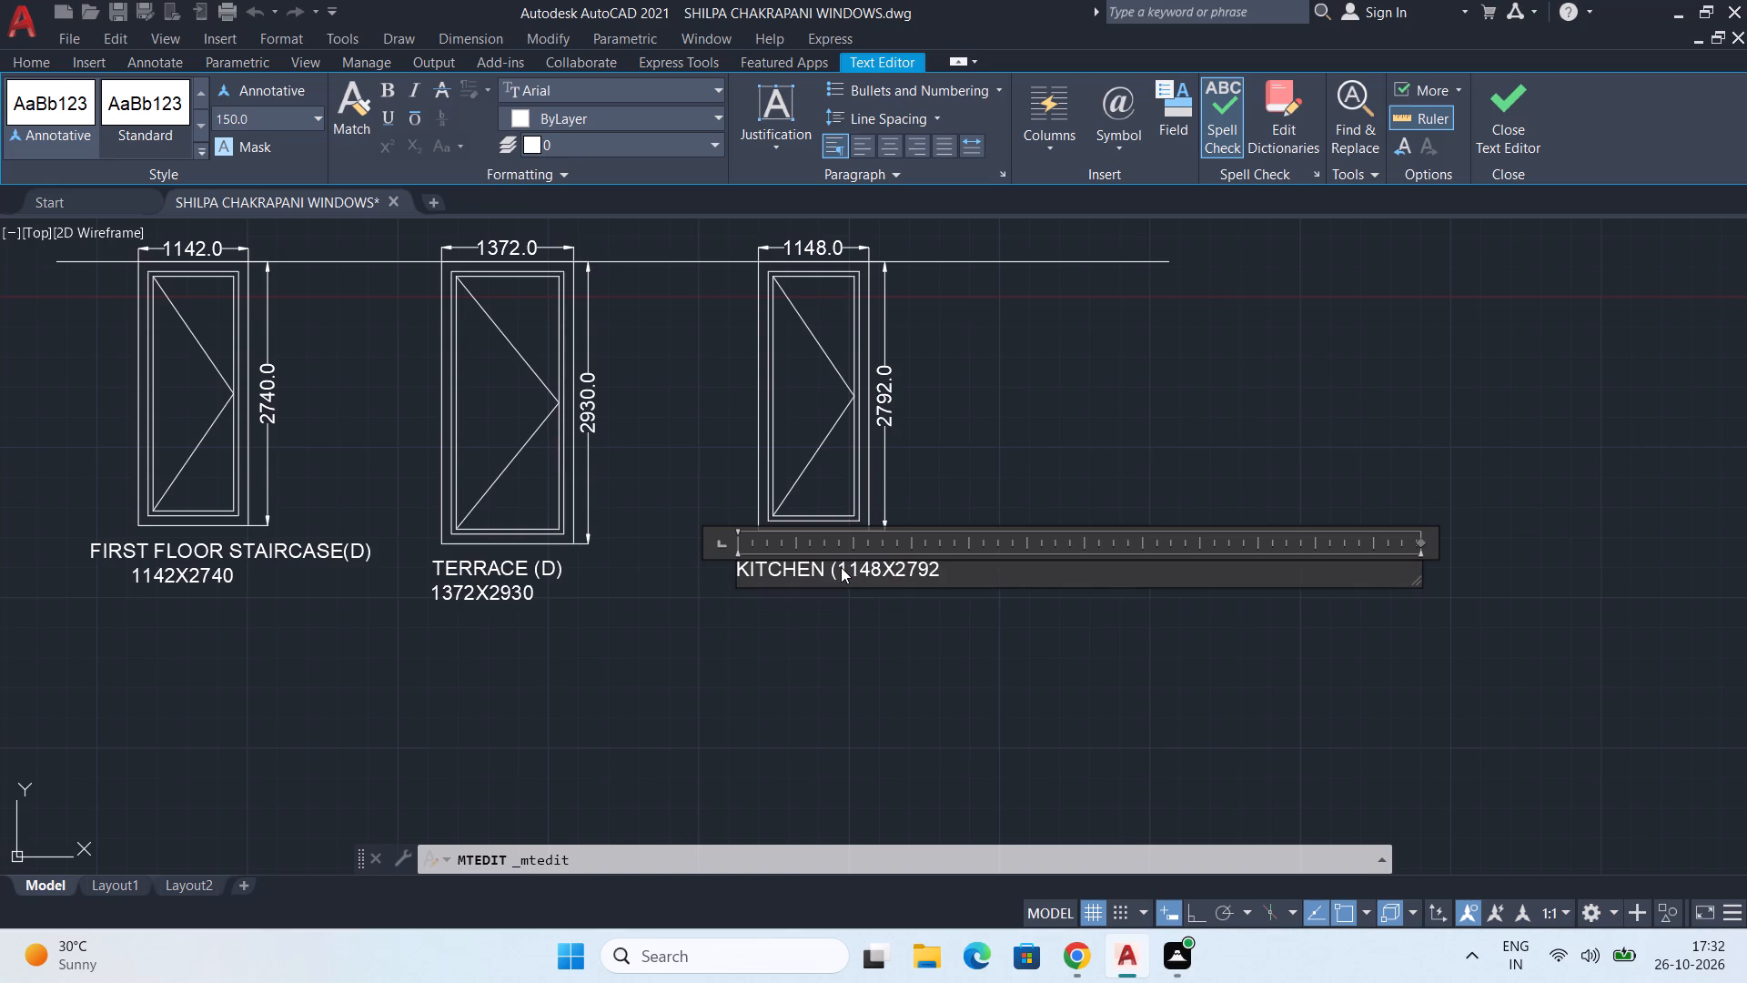
key("d")
key("shift+parenright")
key("Return")
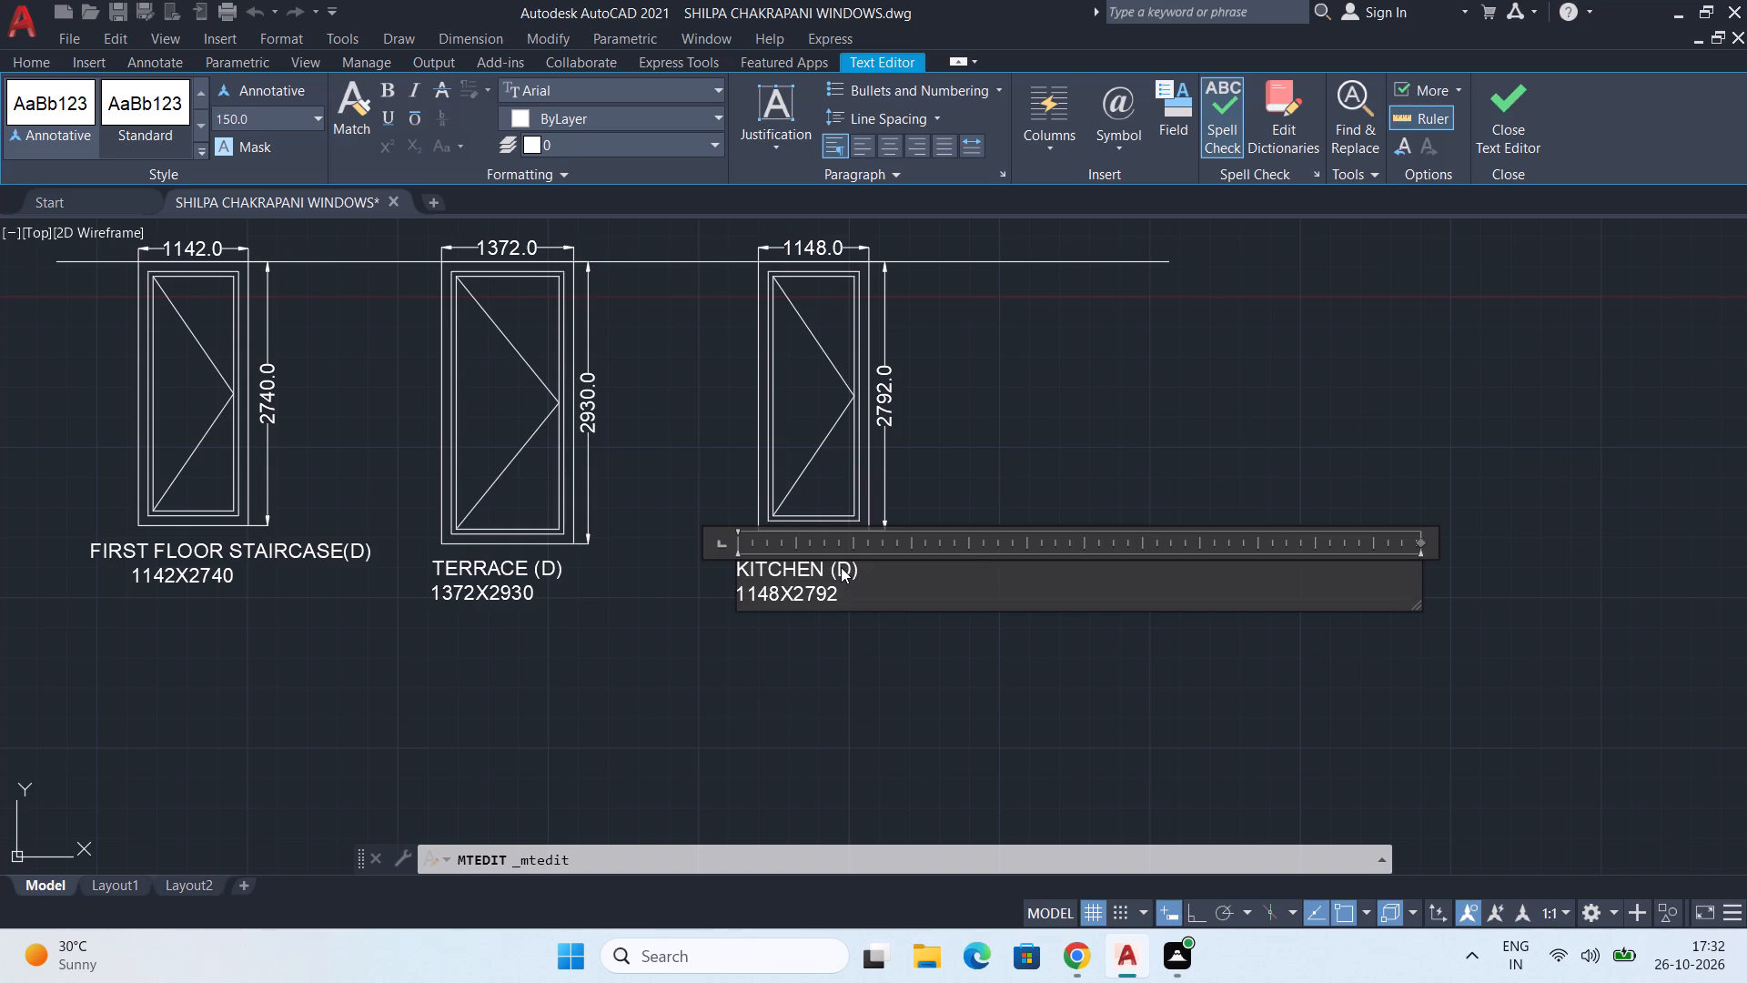
left_click(656, 674)
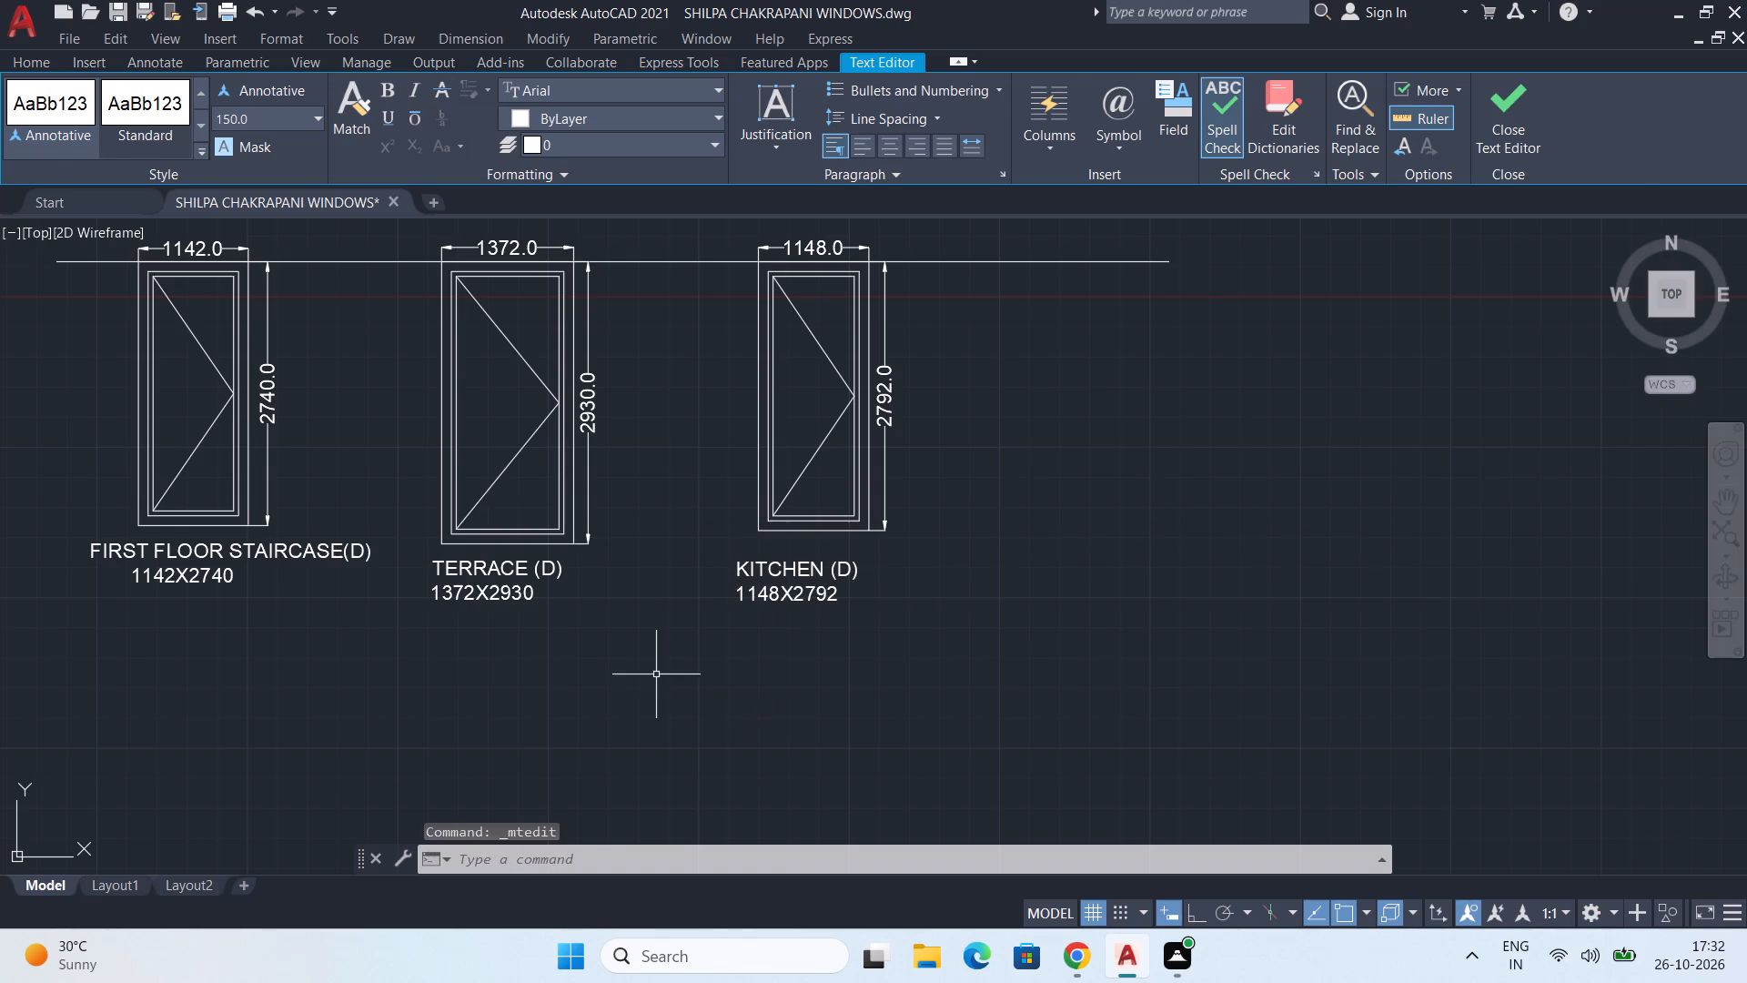
Move the KITCHEN (D) label right and slightly up so that it sits closer beneath the 1148-wide door.
scroll(775, 609, "down", 1)
scroll(784, 600, "up", 2)
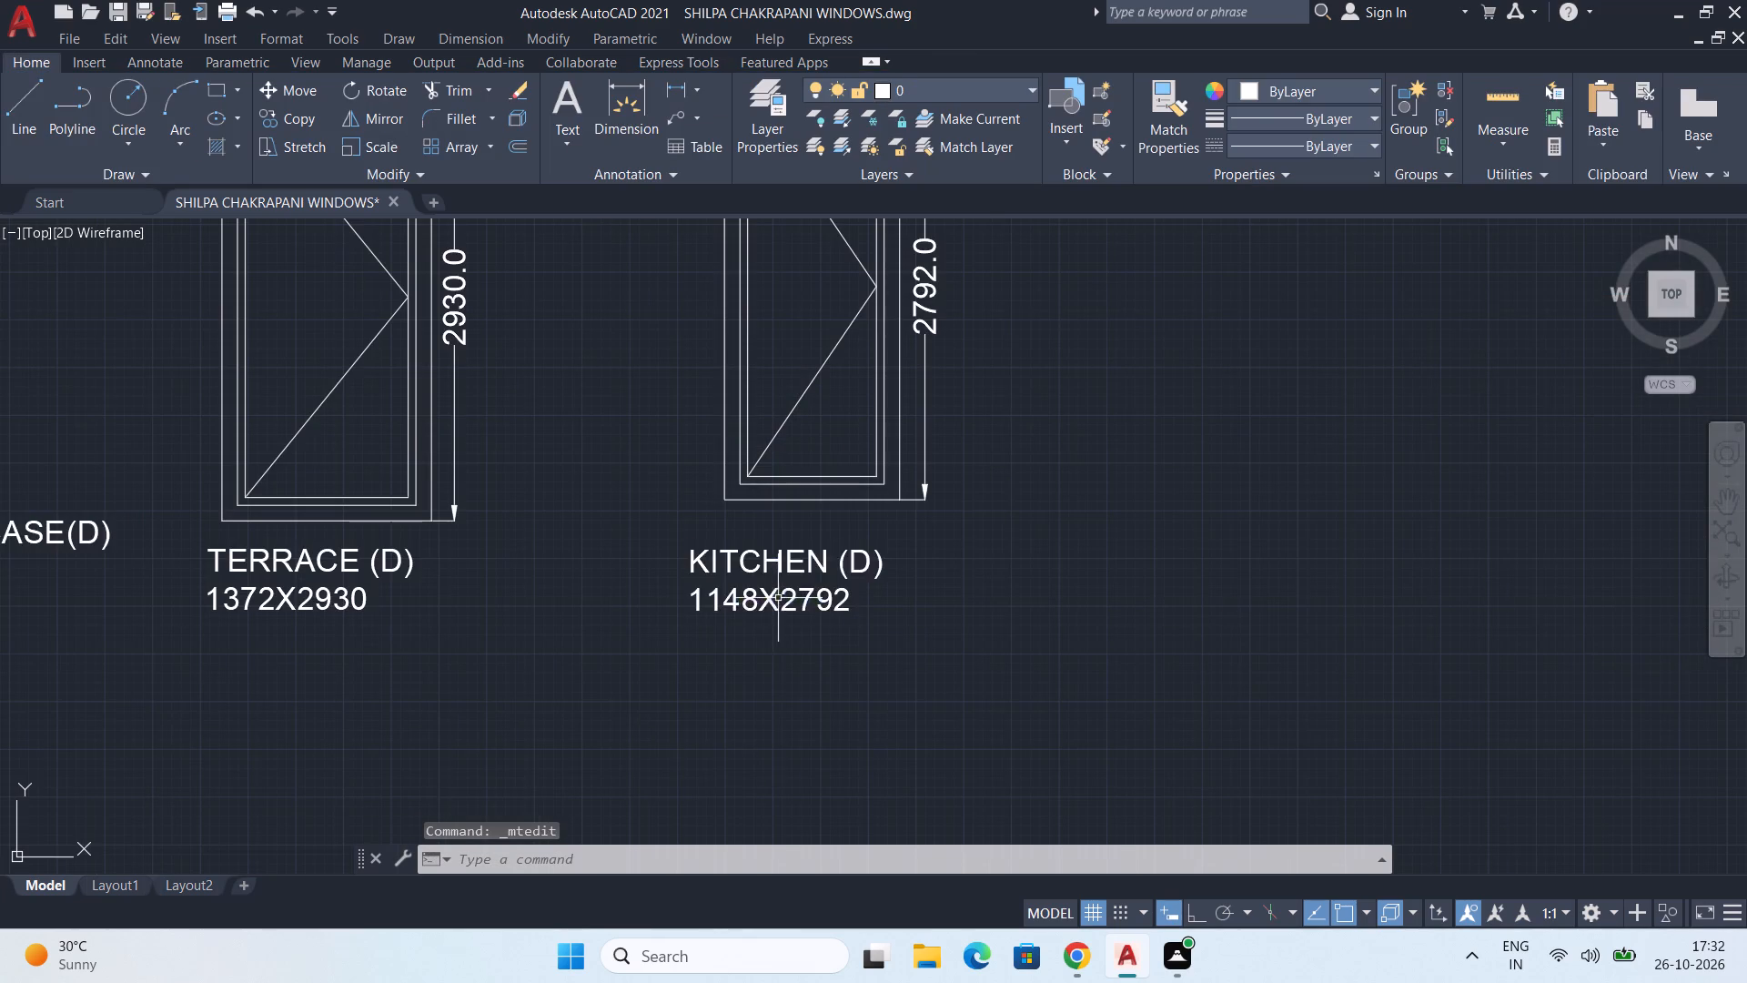
left_click(778, 598)
left_click_drag(776, 586, 833, 552)
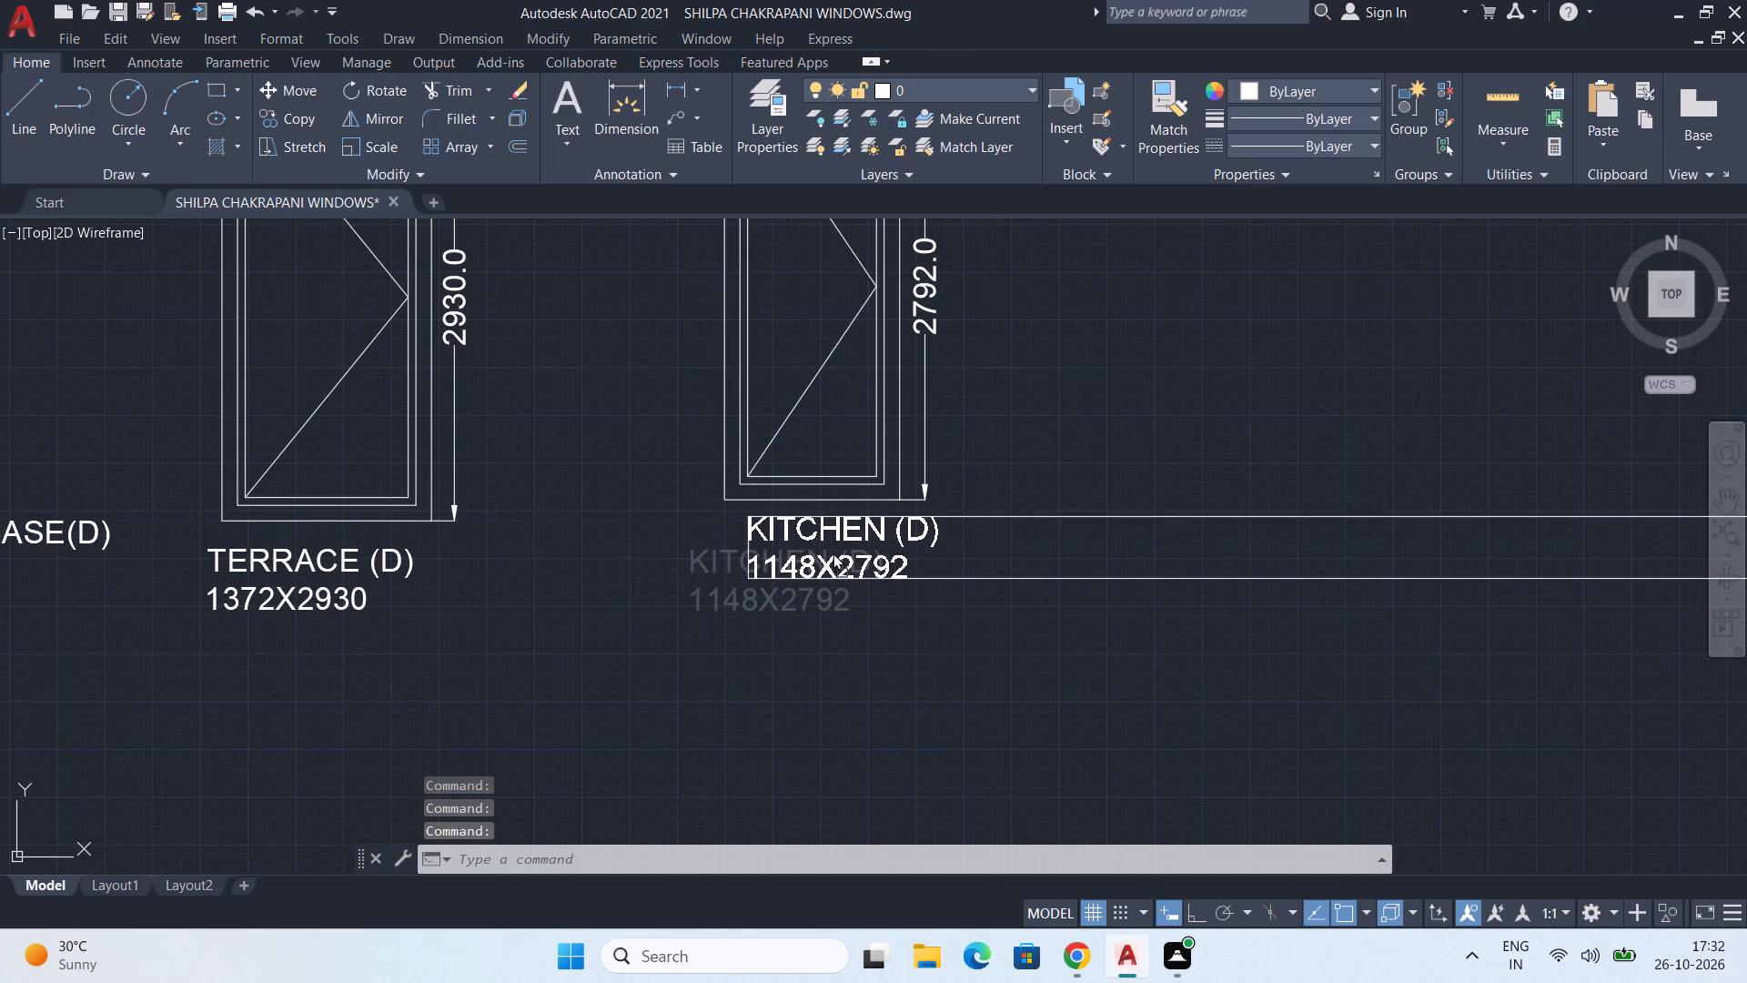
left_click_drag(833, 552, 824, 562)
Examine the room-name and size labels beneath the windows in the row above the doors.
scroll(843, 578, "down", 3)
middle_click_drag(729, 569, 700, 674)
middle_click_drag(892, 477, 573, 550)
scroll(712, 387, "up", 2)
scroll(814, 471, "up", 1)
middle_click_drag(705, 470, 677, 603)
scroll(677, 603, "up", 1)
scroll(686, 572, "down", 3)
middle_click_drag(673, 675, 752, 591)
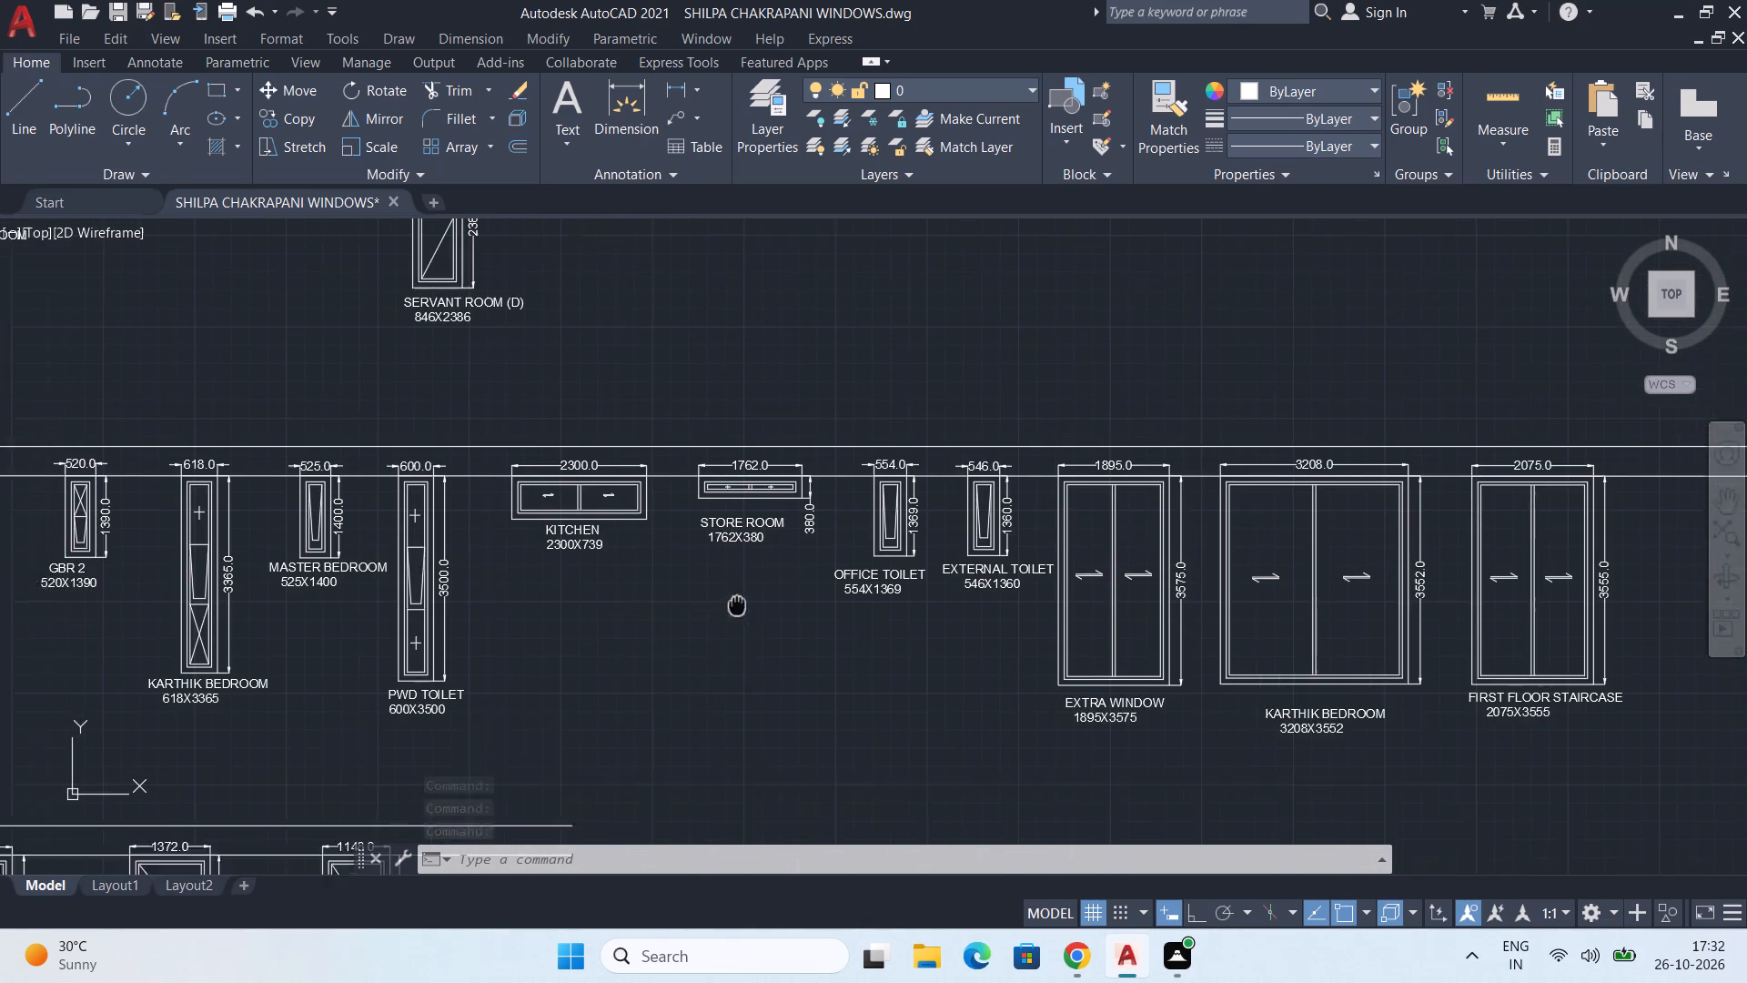
Examine the HOUSE row's windows and labels, from GBR 2 through STORE ROOM to FIRST FLOOR STAIRCASE.
middle_click_drag(752, 591, 750, 690)
scroll(688, 564, "up", 3)
middle_click_drag(867, 581, 793, 532)
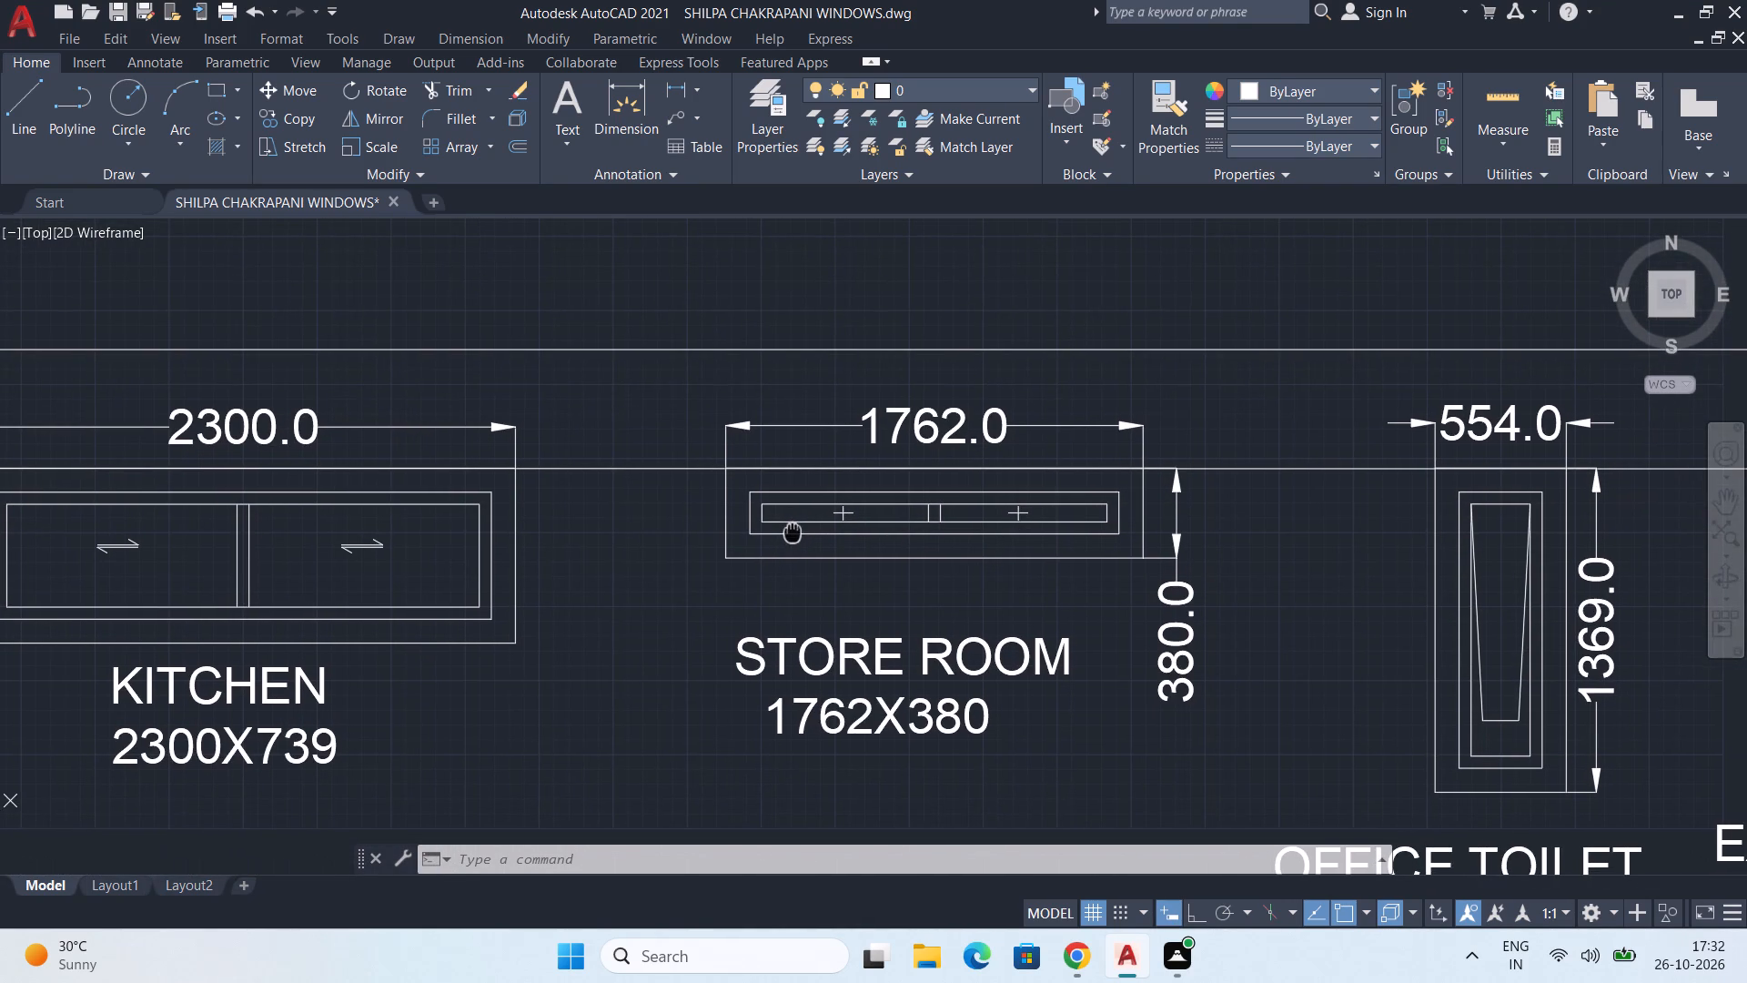
middle_click_drag(793, 532, 762, 593)
scroll(840, 574, "down", 3)
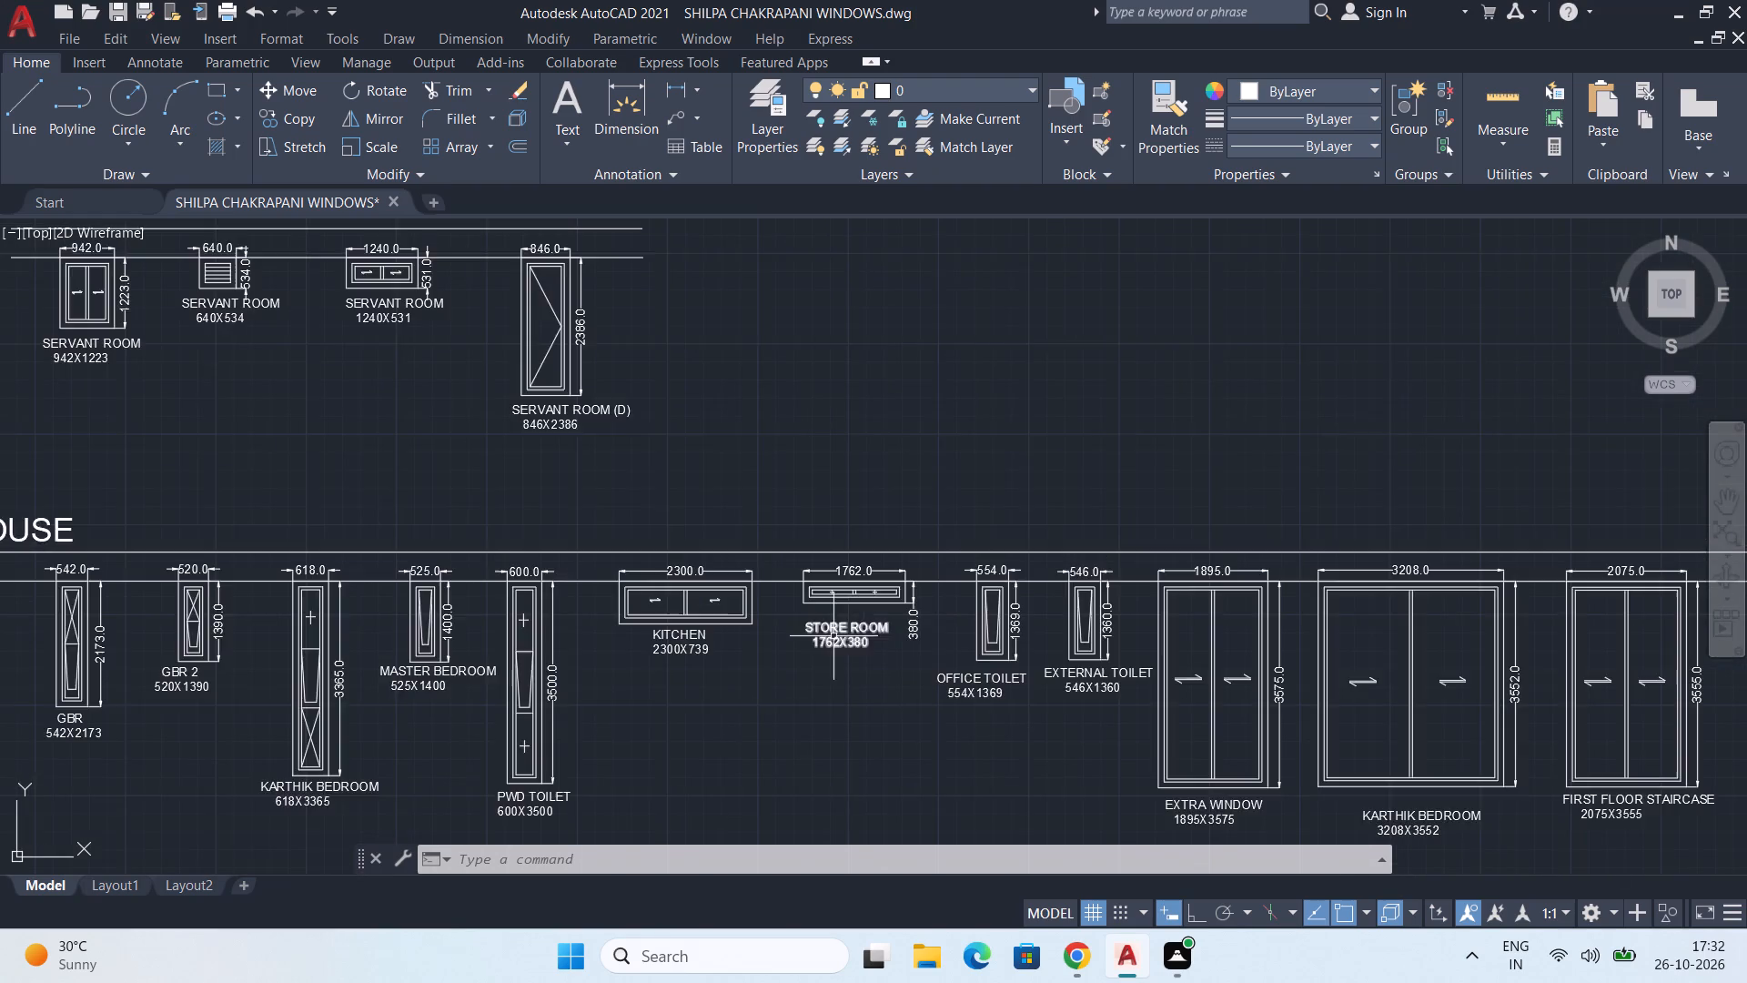
scroll(828, 621, "down", 2)
middle_click_drag(843, 680, 786, 589)
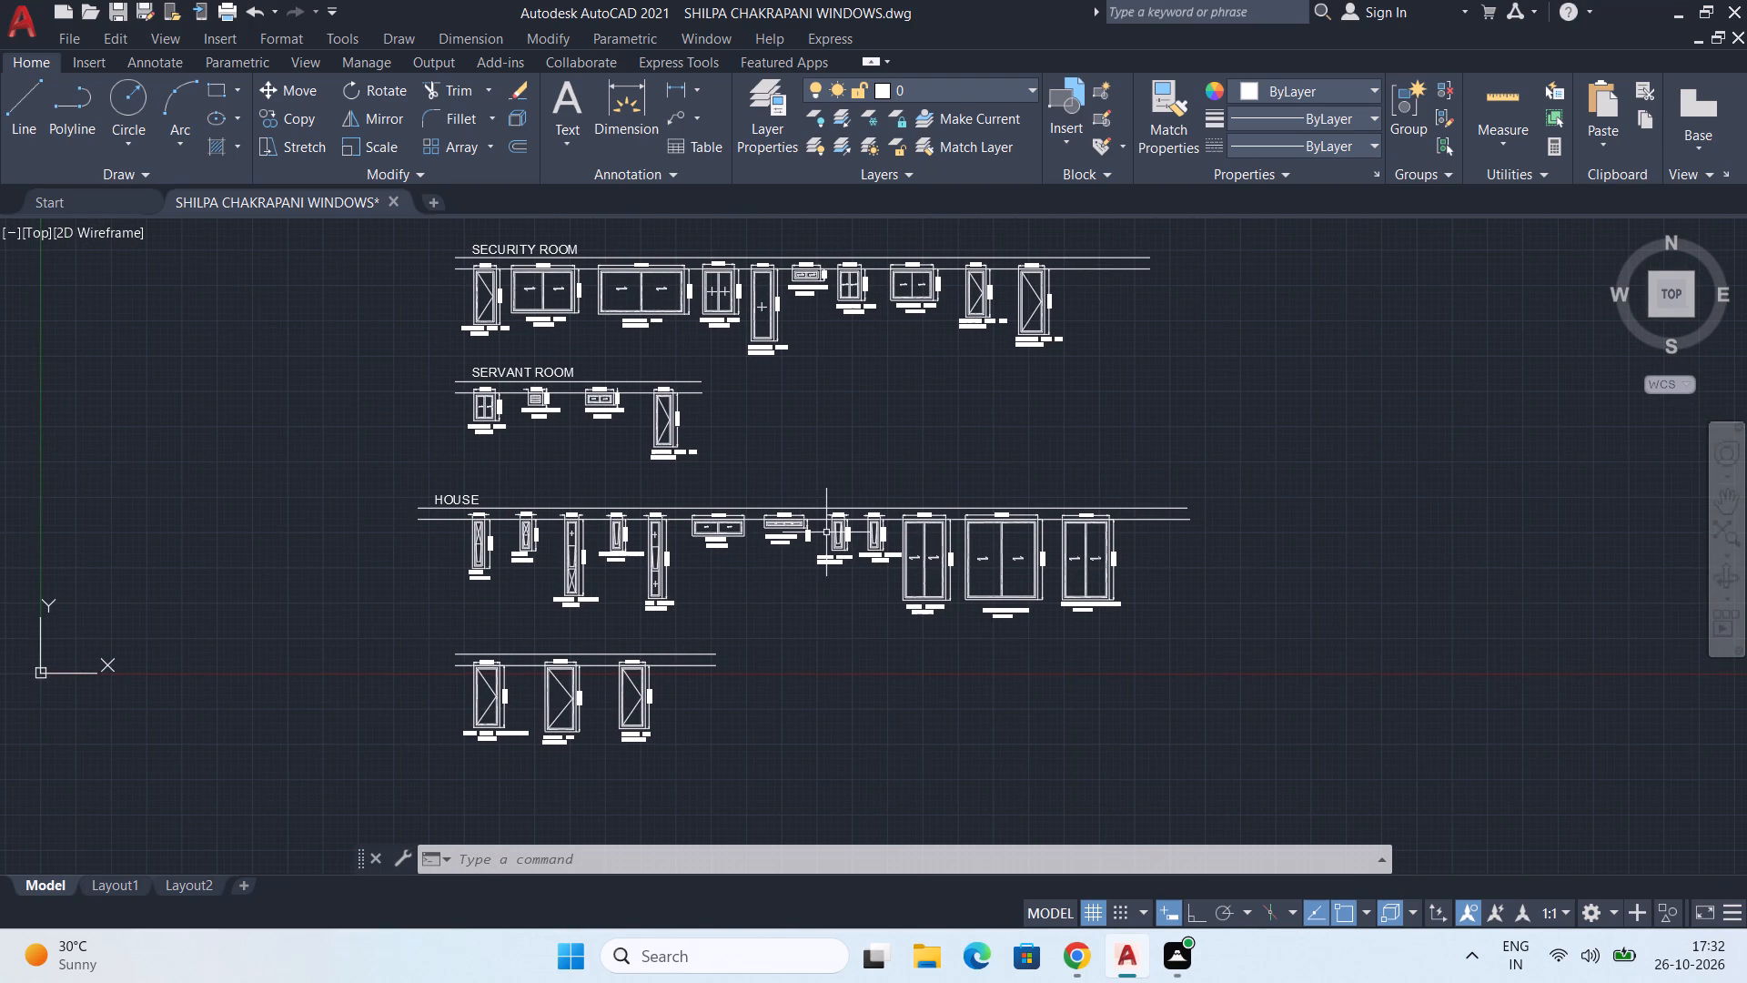
scroll(813, 525, "up", 2)
middle_click_drag(689, 600, 668, 628)
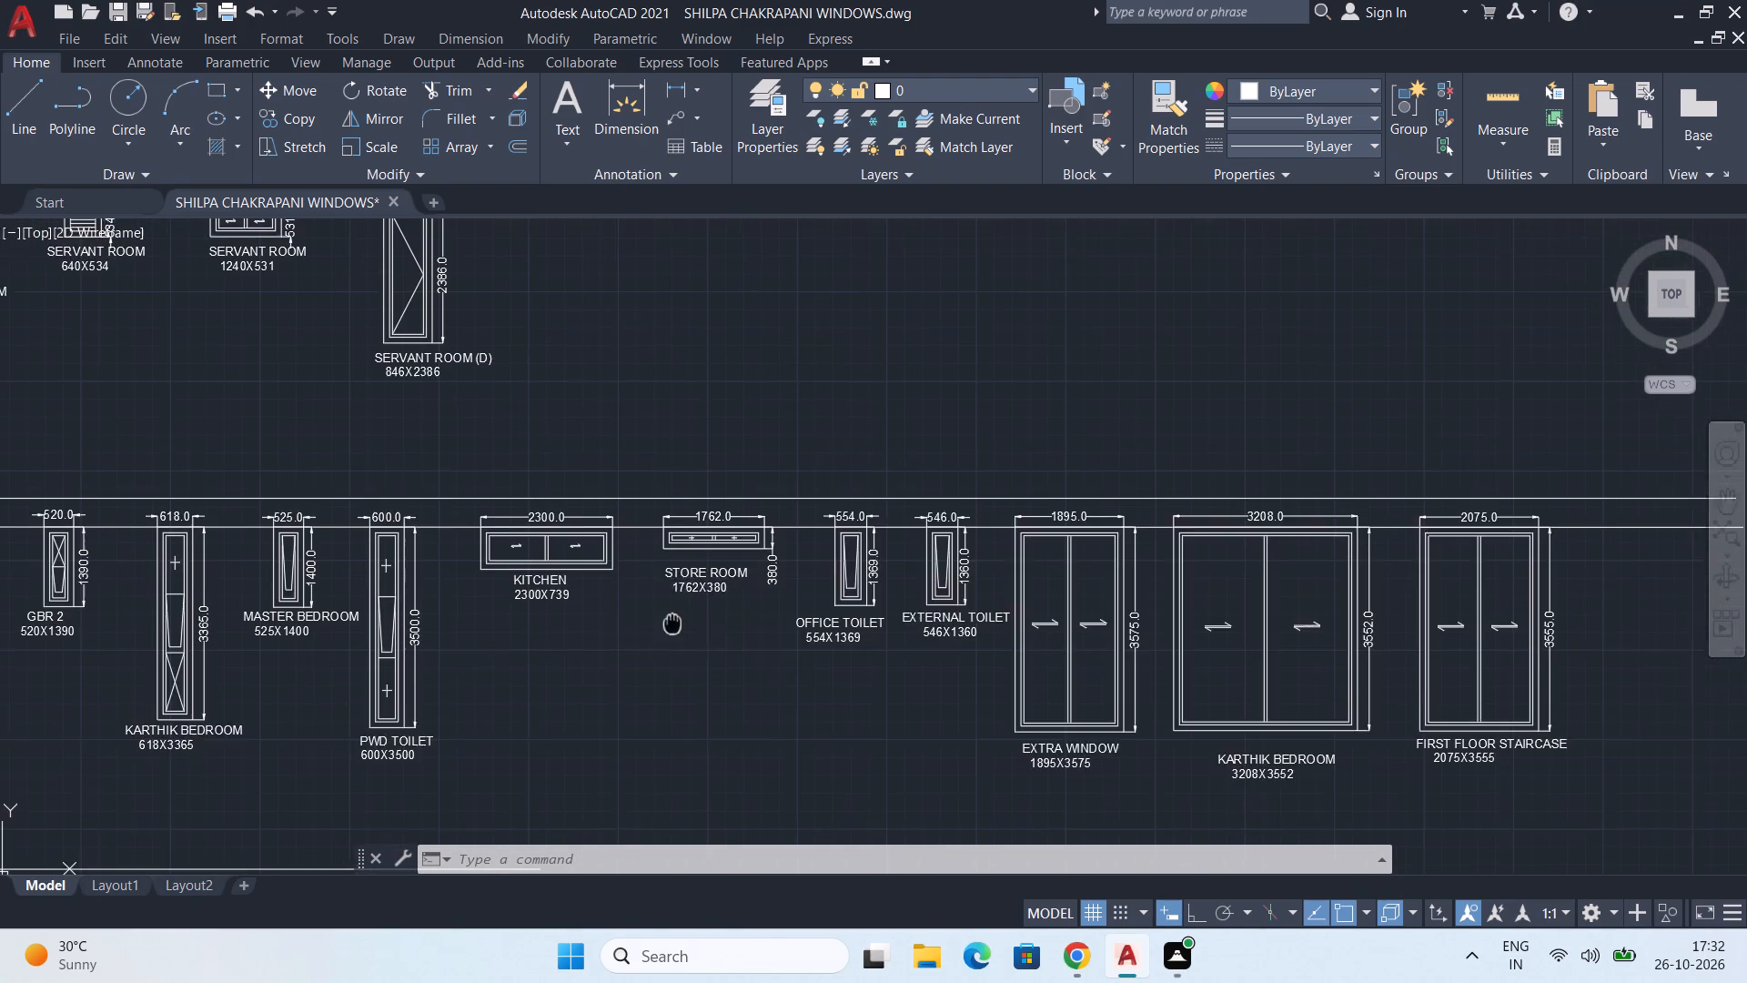
middle_click_drag(668, 628, 651, 648)
scroll(654, 522, "down", 1)
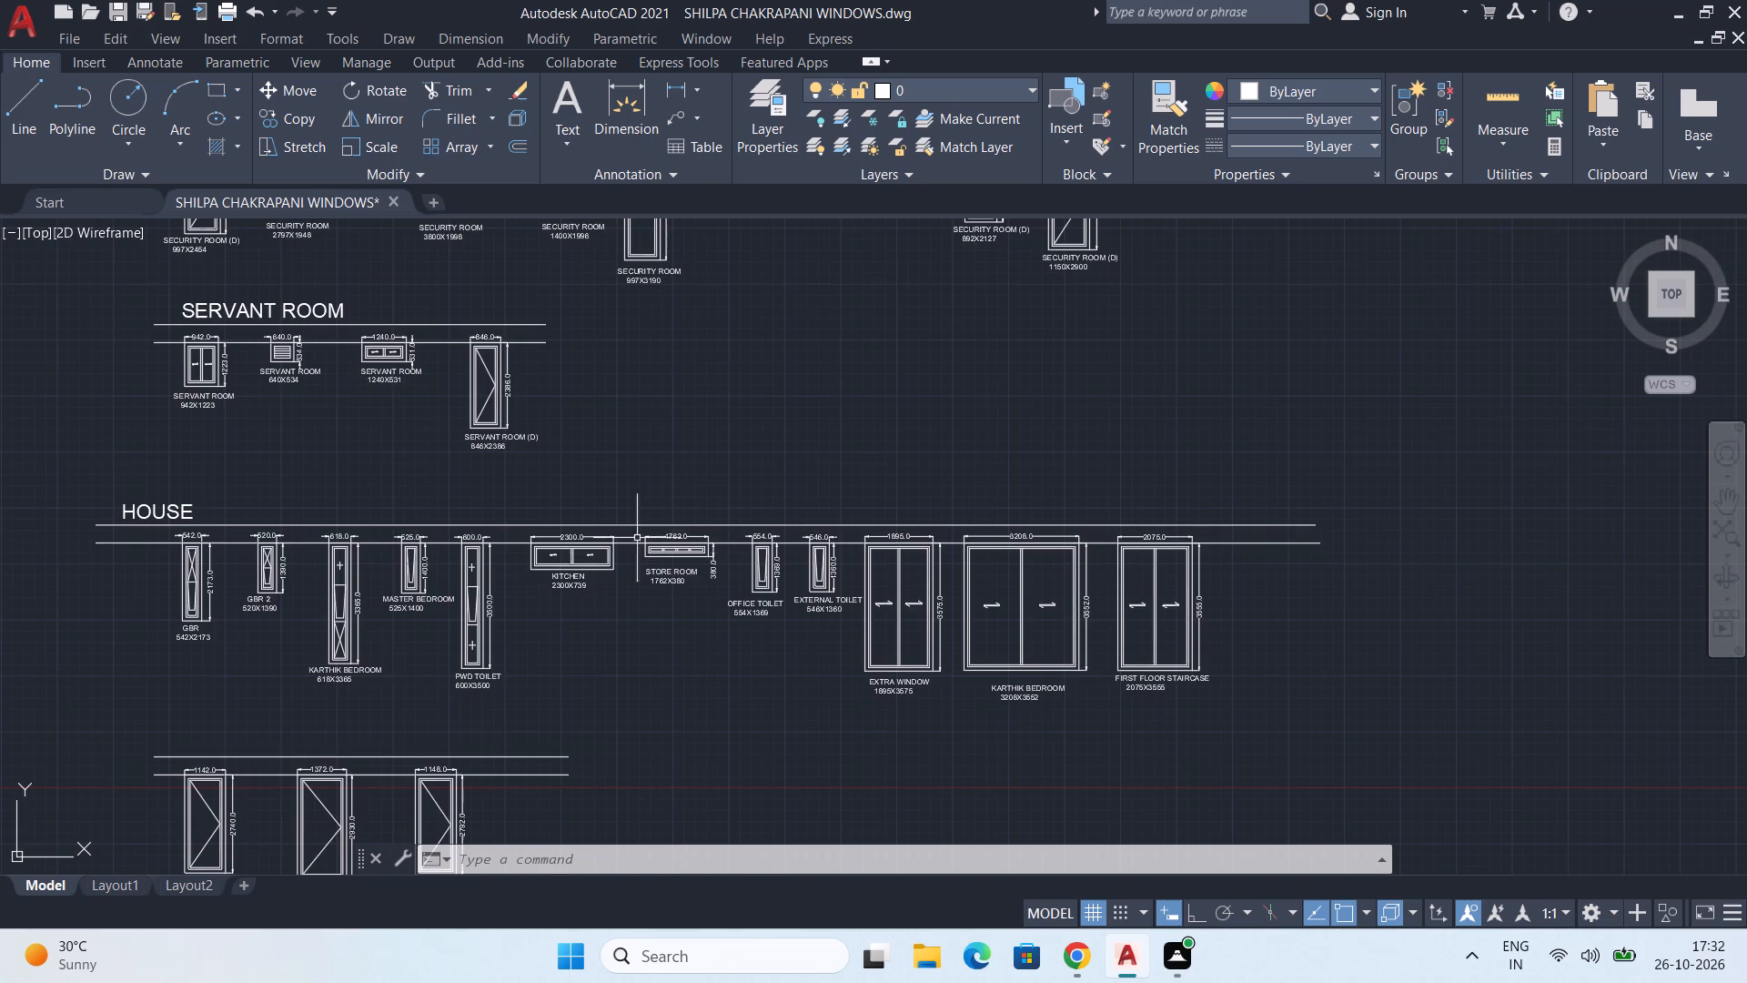
Delete both crossing diagonal lines from the bottom pane of the 618X3365 KARTHIK BEDROOM window.
middle_click_drag(376, 680, 469, 725)
scroll(419, 653, "up", 4)
middle_click_drag(460, 712, 437, 558)
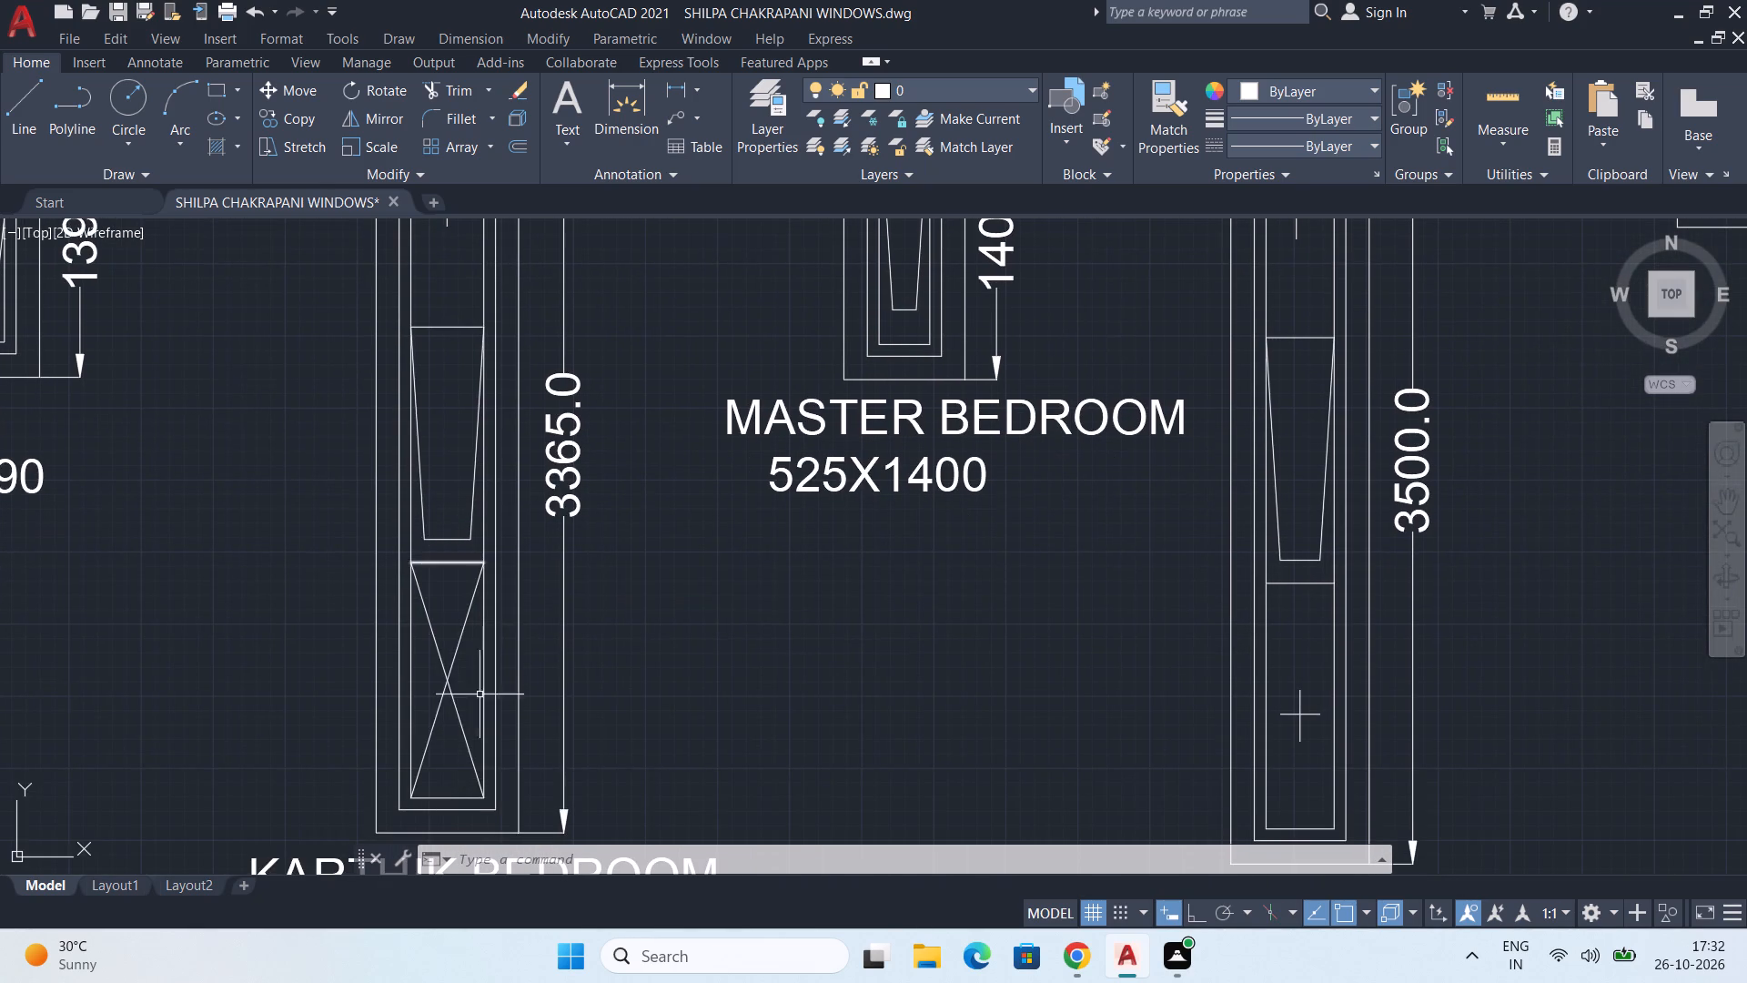
left_click(451, 682)
key("Delete")
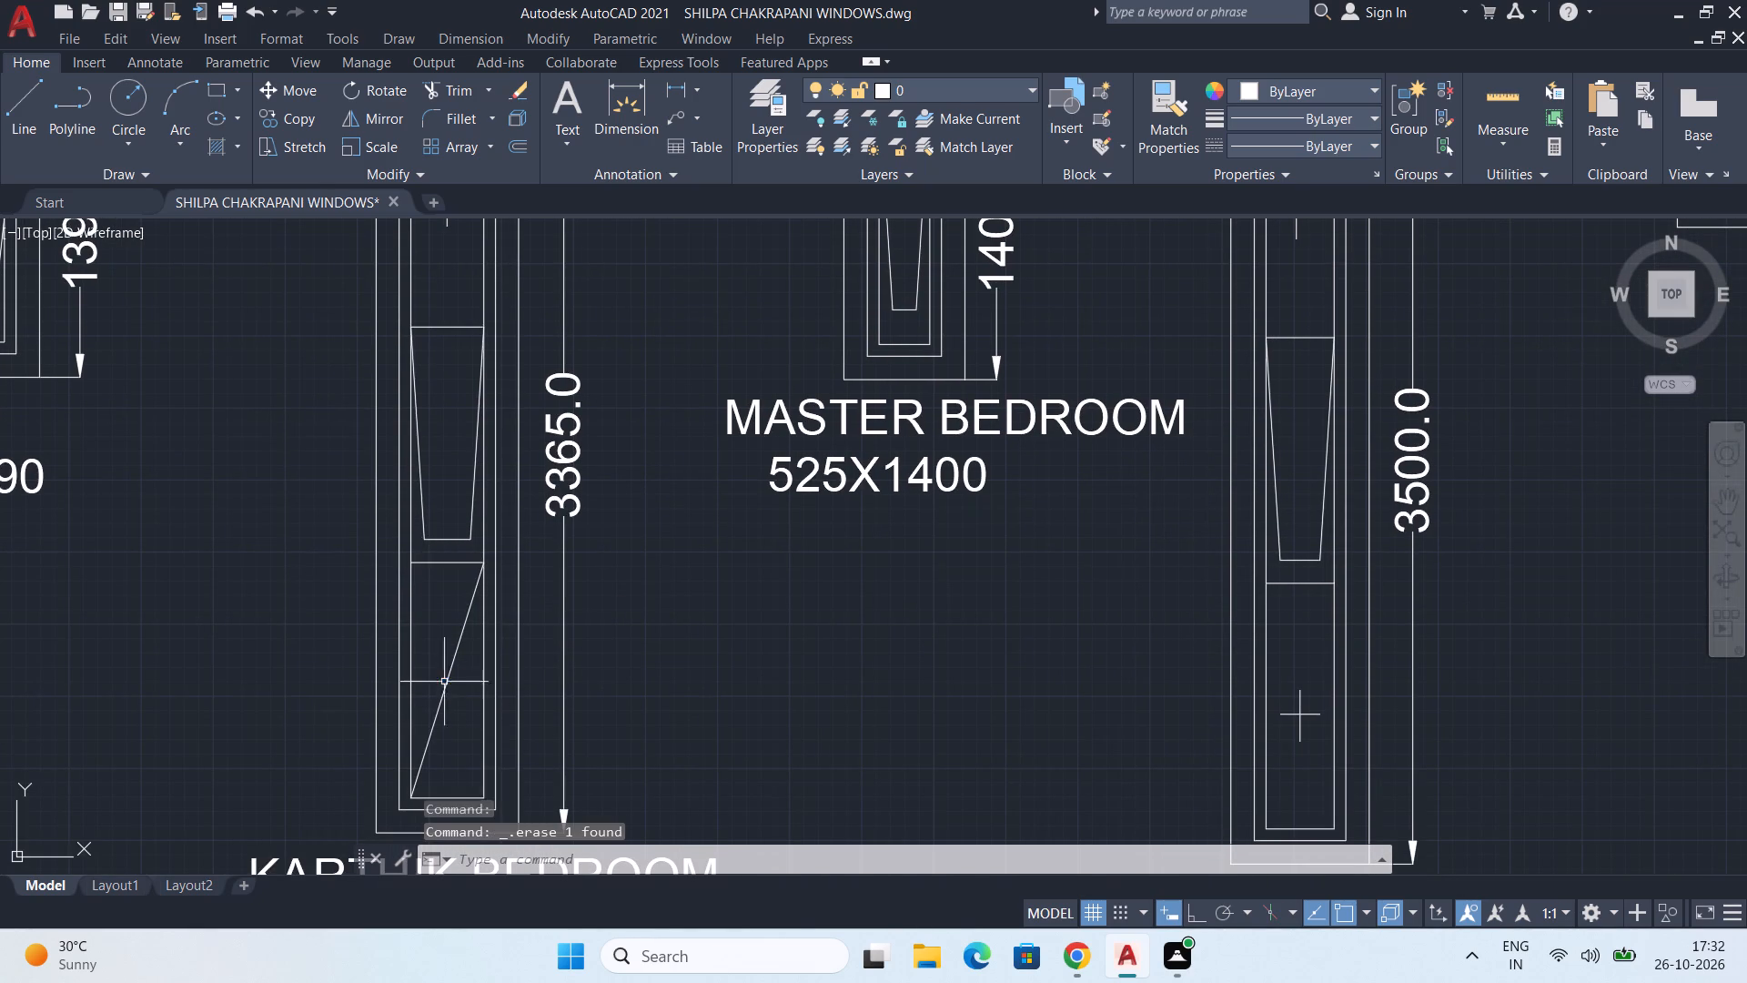
left_click(459, 653)
key("Delete")
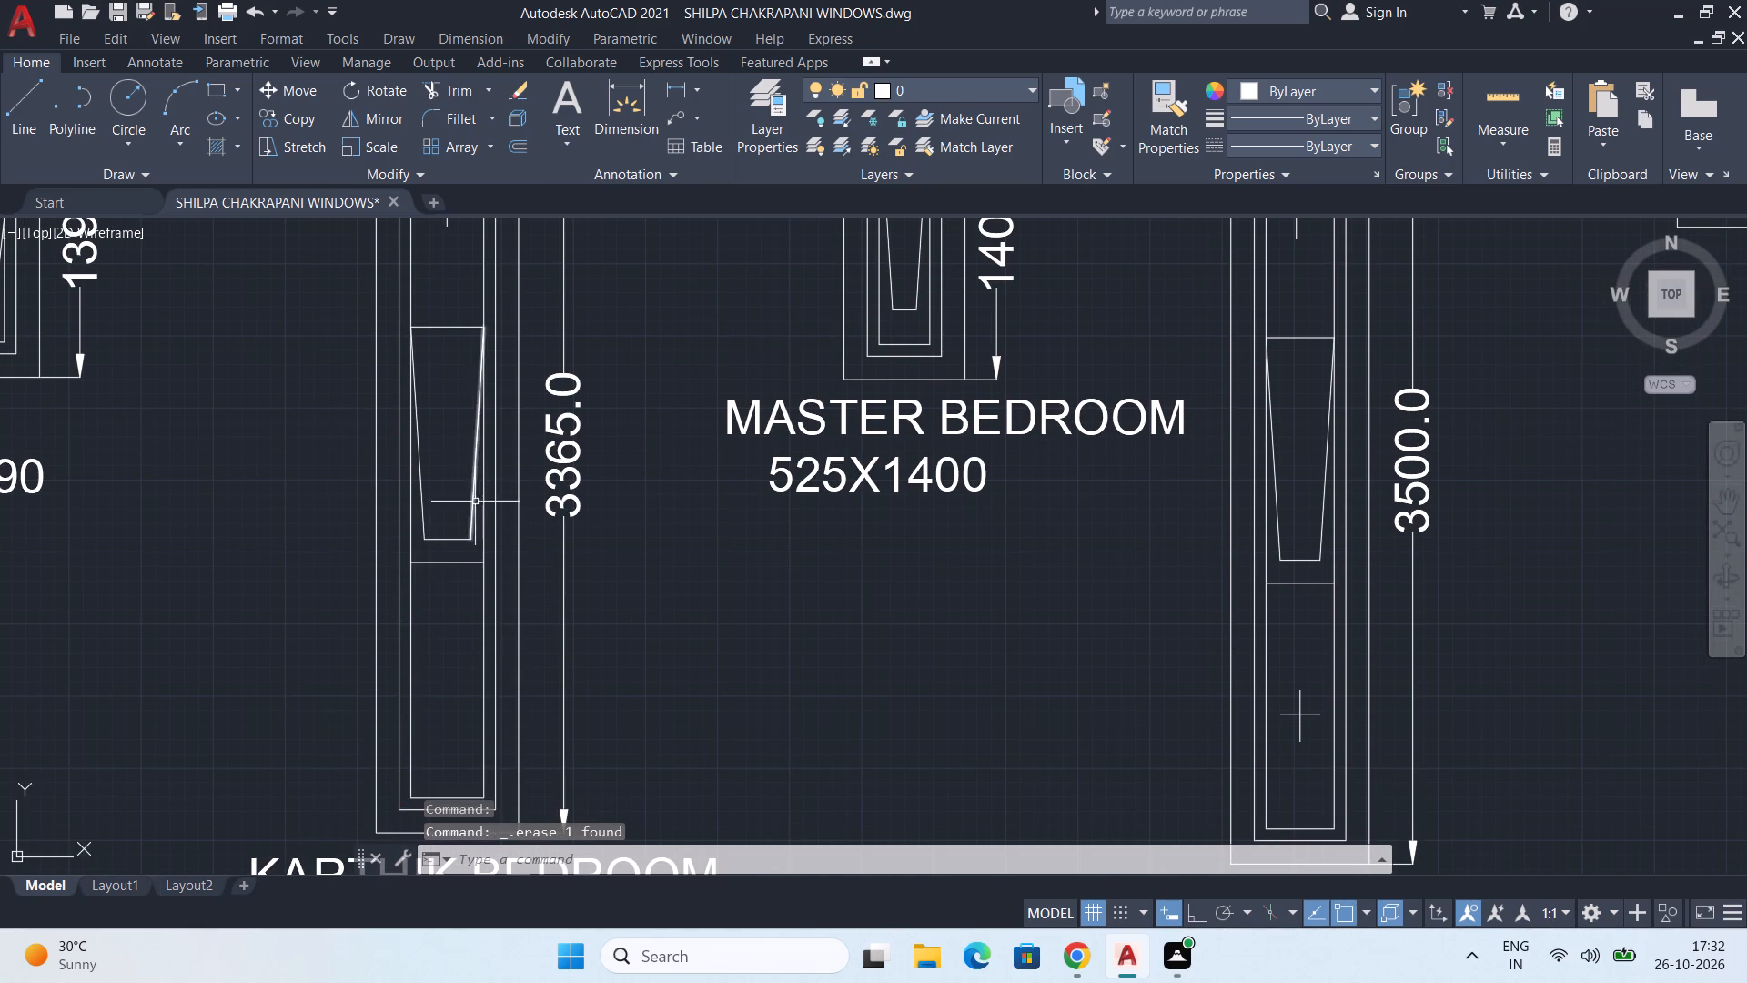
Copy the plus mark from the 618X3365 KARTHIK BEDROOM window's top pane straight down to the middle of its bottom pane.
middle_click_drag(480, 518, 457, 888)
scroll(425, 596, "down", 1)
scroll(427, 596, "up", 2)
scroll(457, 613, "down", 1)
scroll(398, 581, "up", 2)
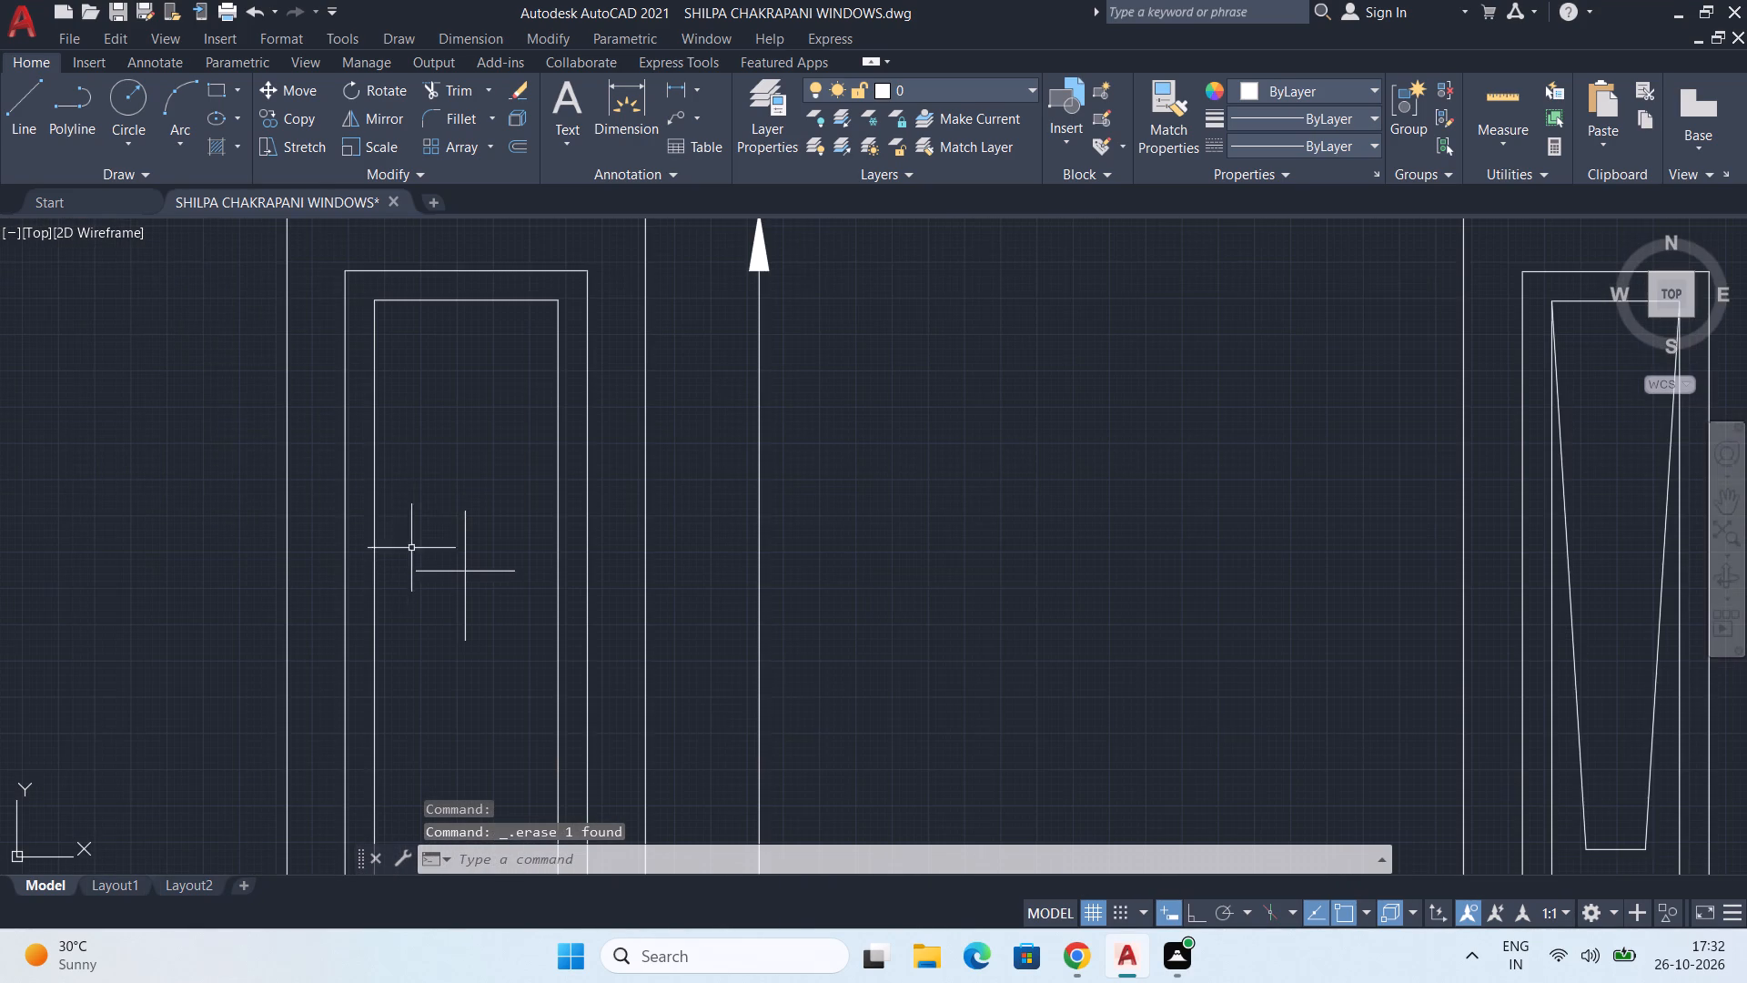
left_click_drag(408, 498, 439, 531)
left_click(548, 717)
key("c")
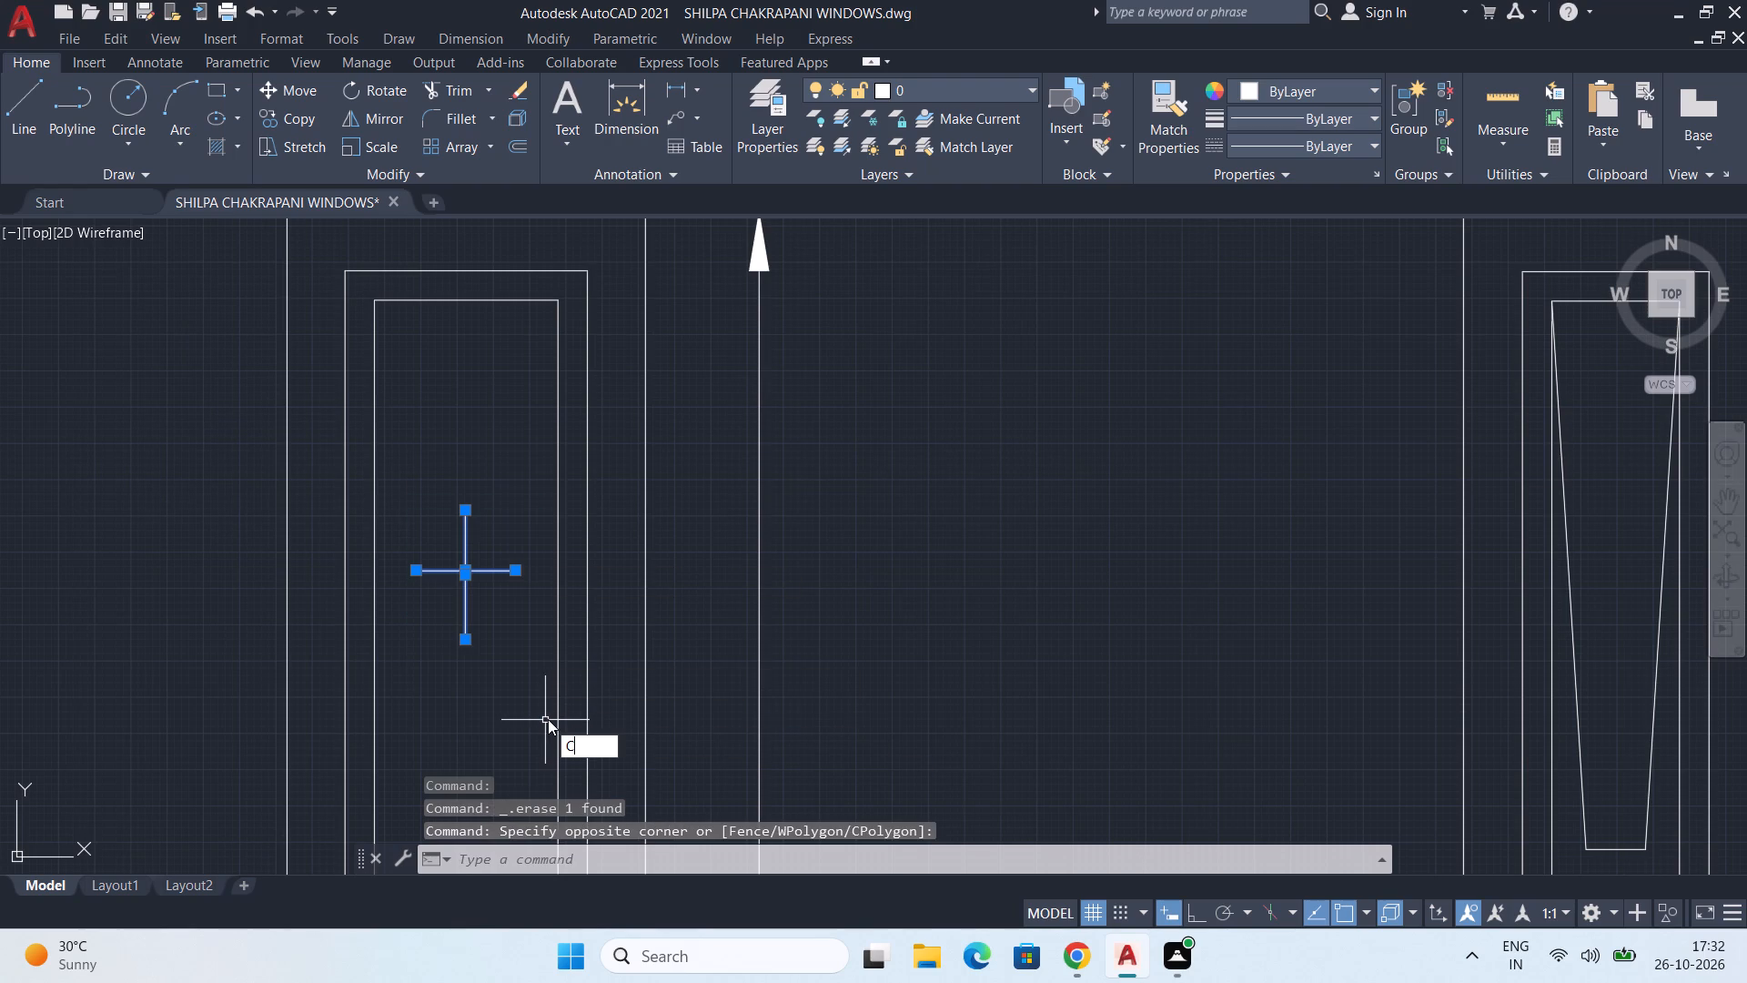
key("o")
key("Return")
left_click(466, 568)
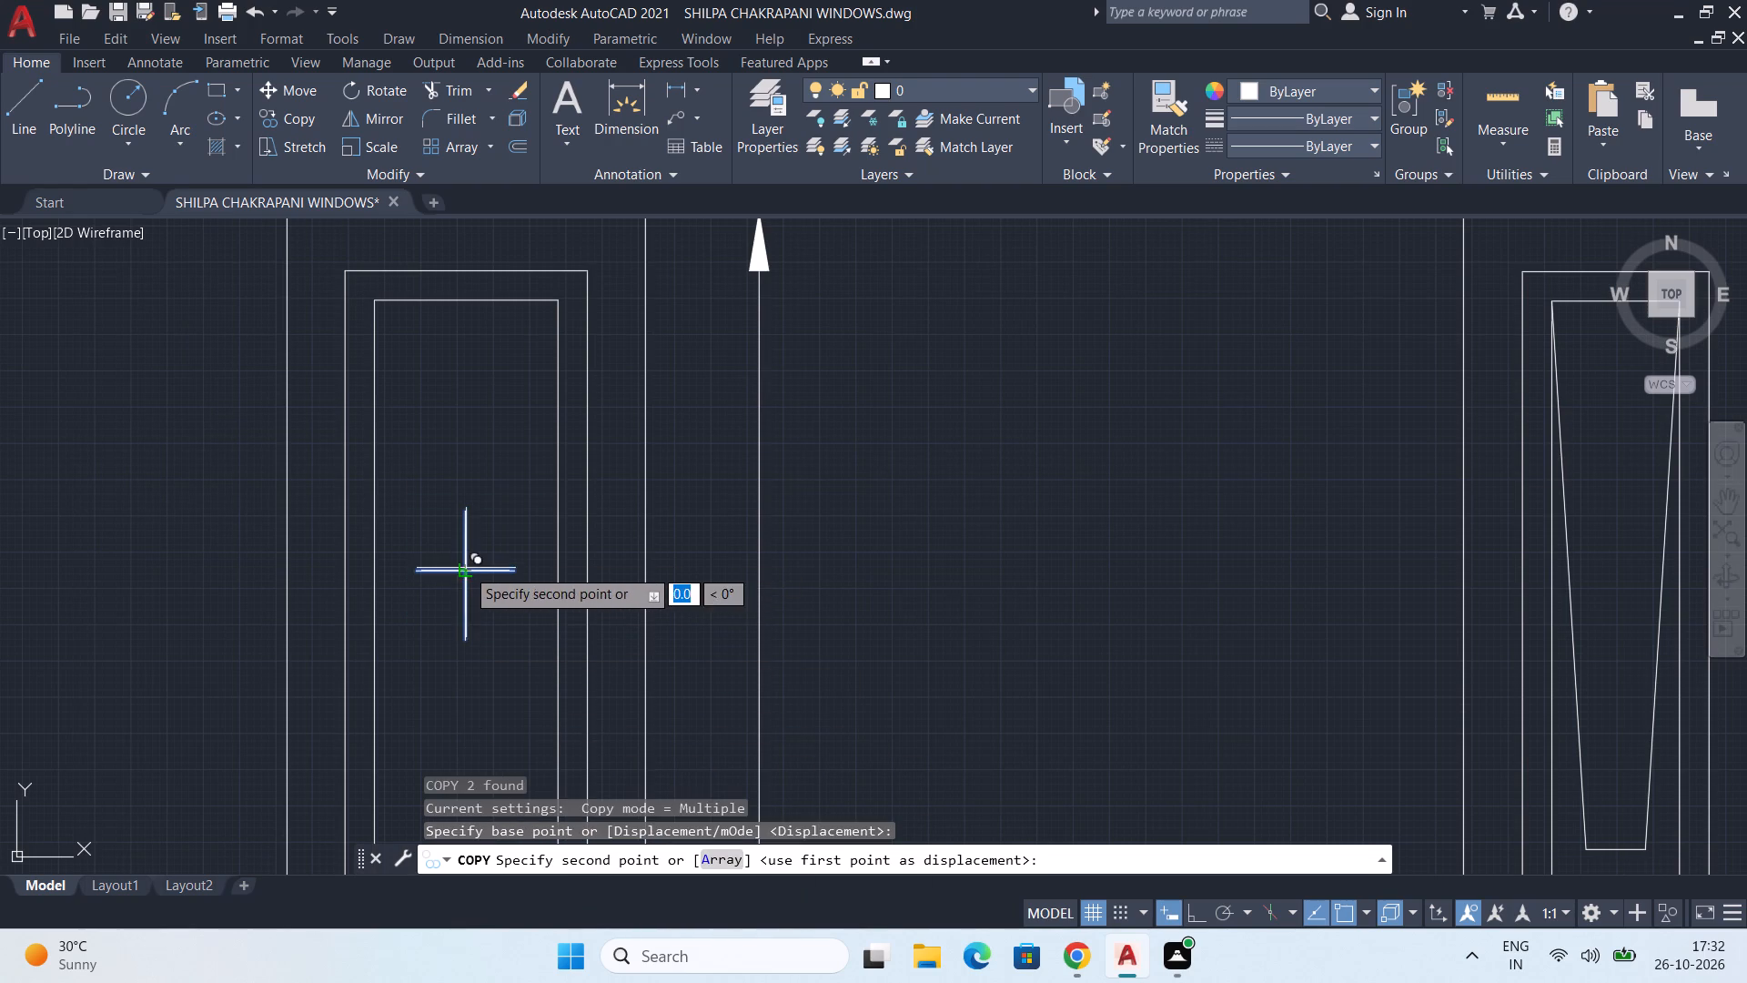
scroll(475, 662, "down", 3)
middle_click_drag(466, 708, 457, 520)
middle_click_drag(480, 667, 491, 501)
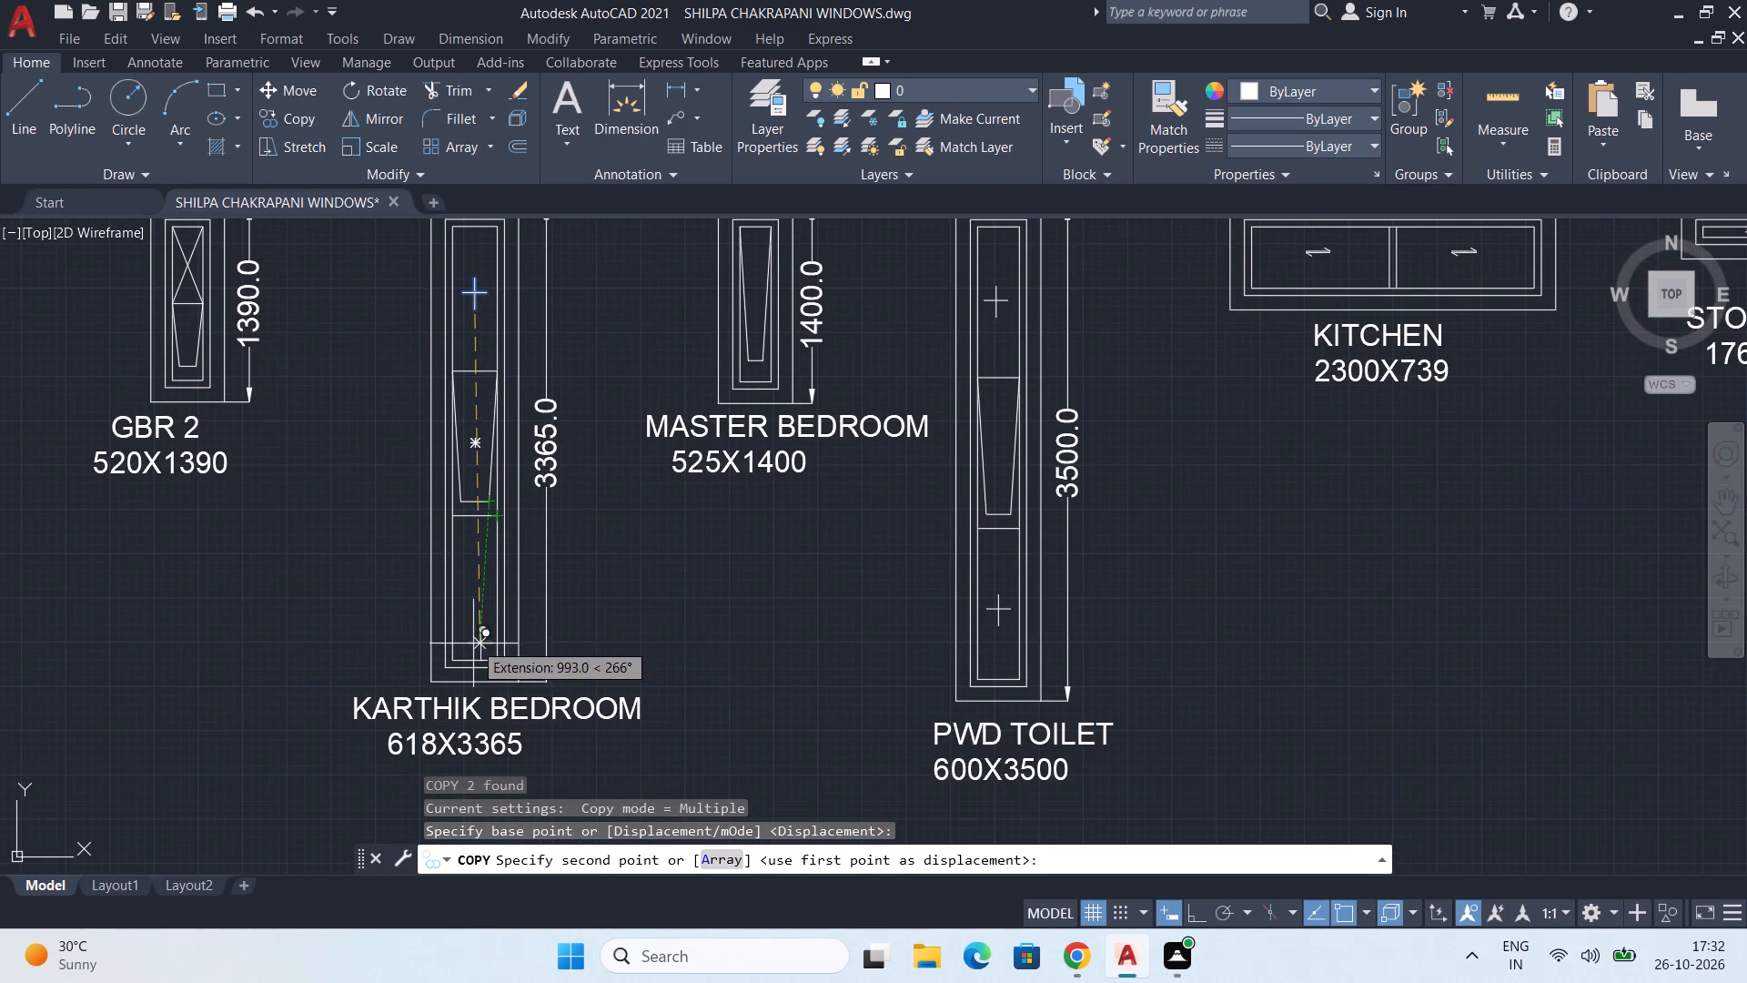
scroll(464, 613, "up", 2)
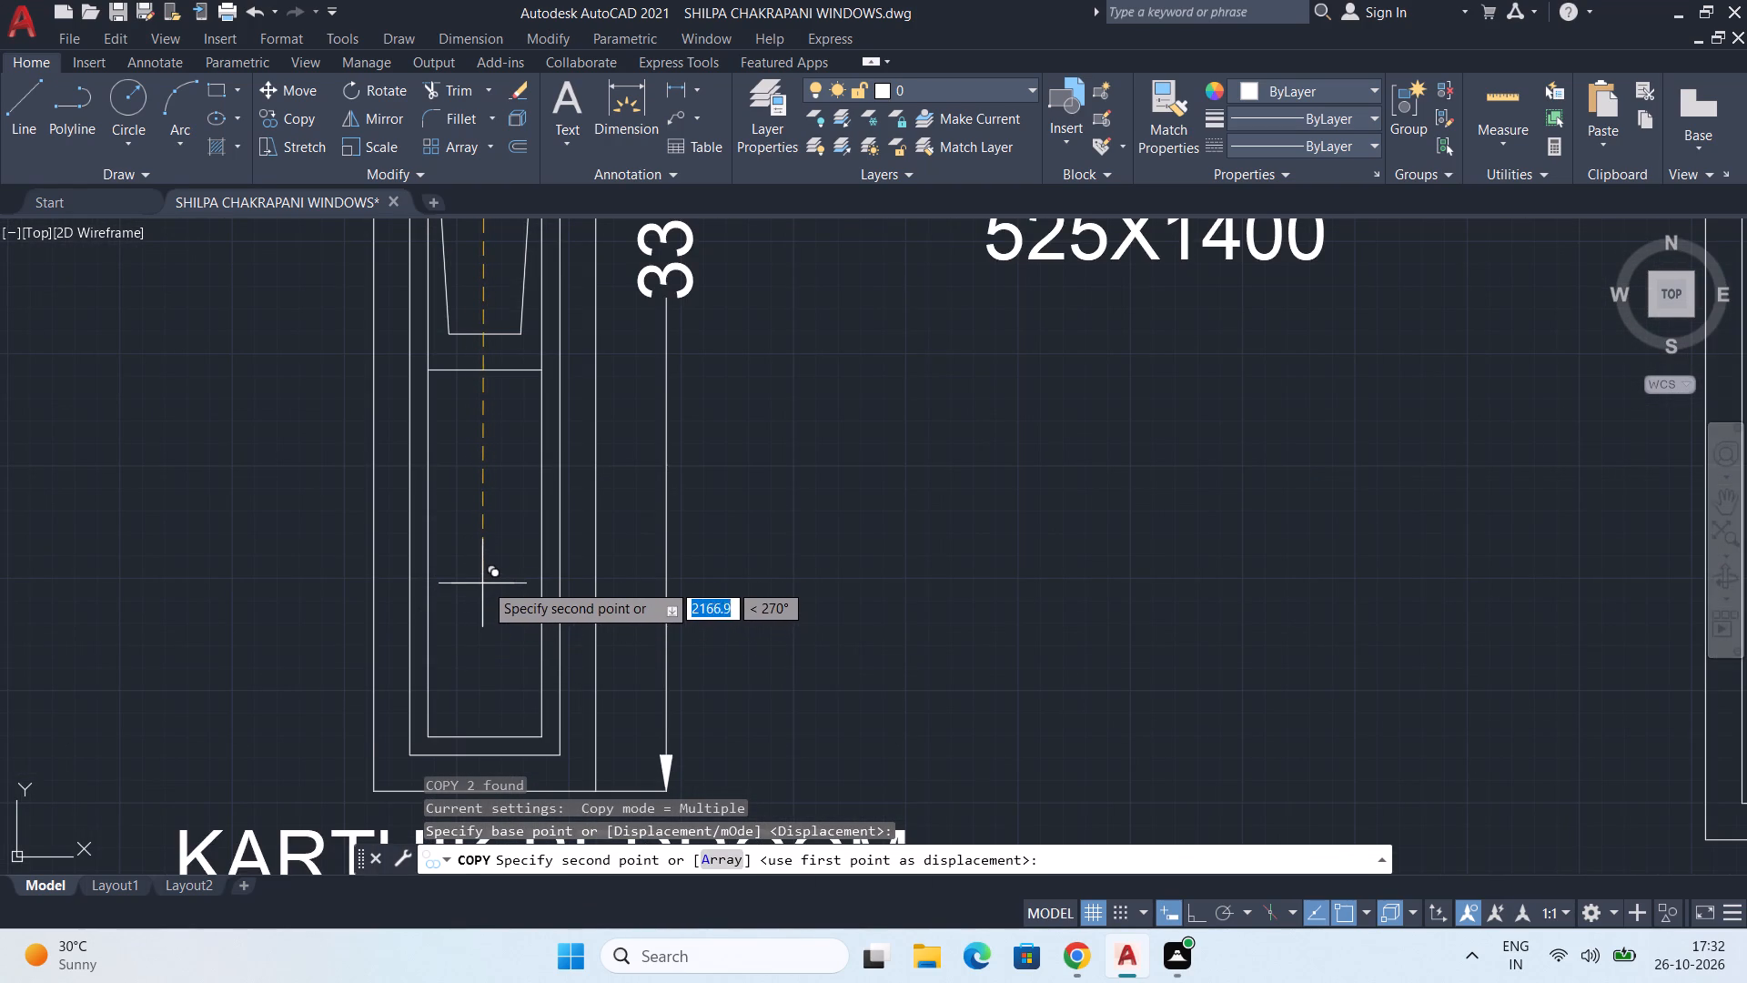
scroll(491, 579, "down", 1)
key("F8")
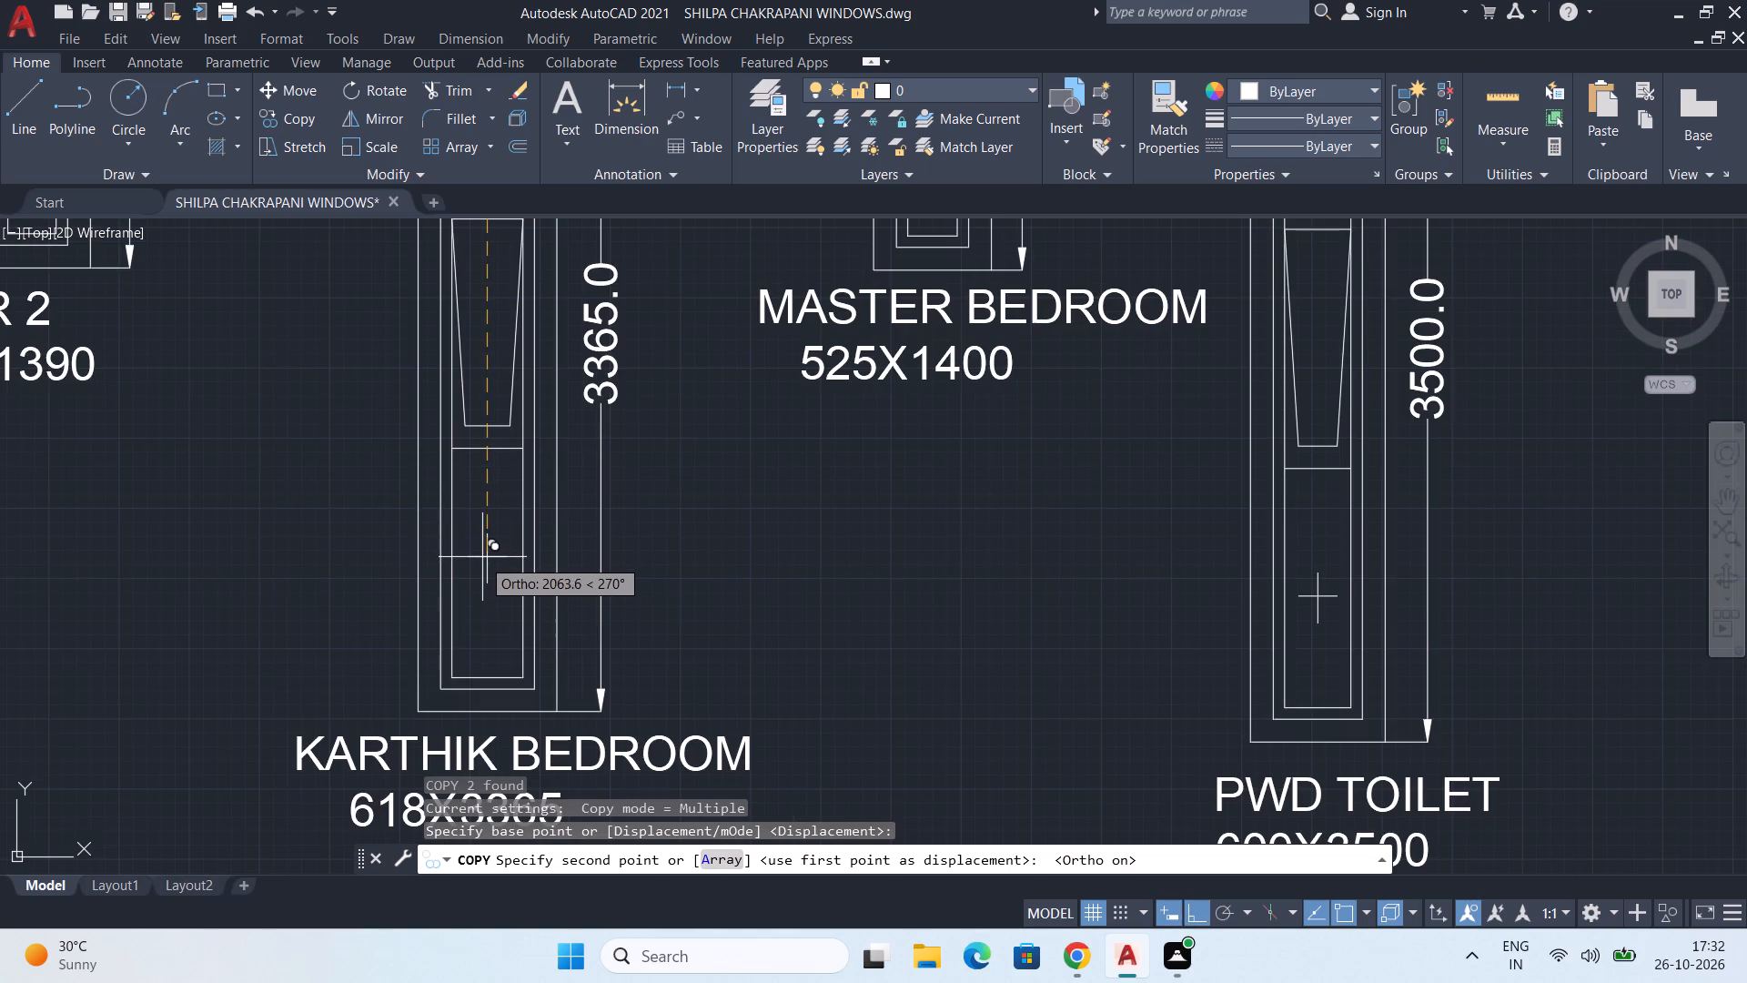
left_click(480, 576)
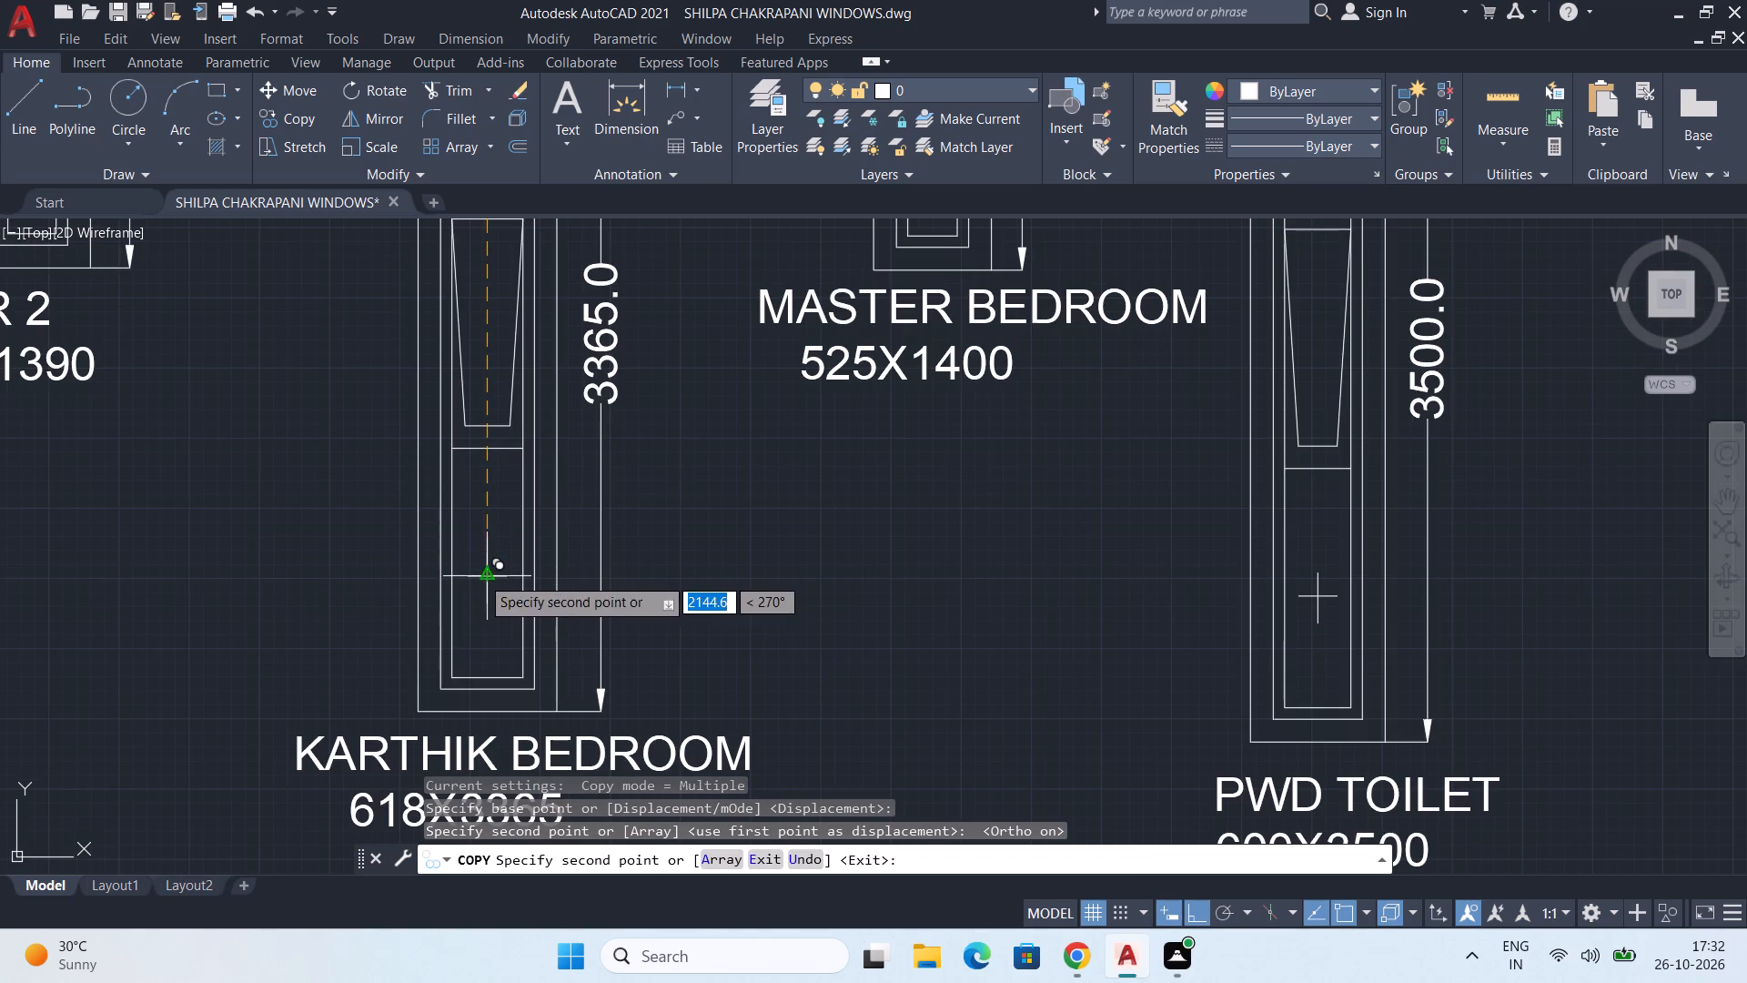
Place another copy of the plus mark in the empty space below and between the GBR and GBR 2 windows.
middle_click_drag(268, 554, 366, 555)
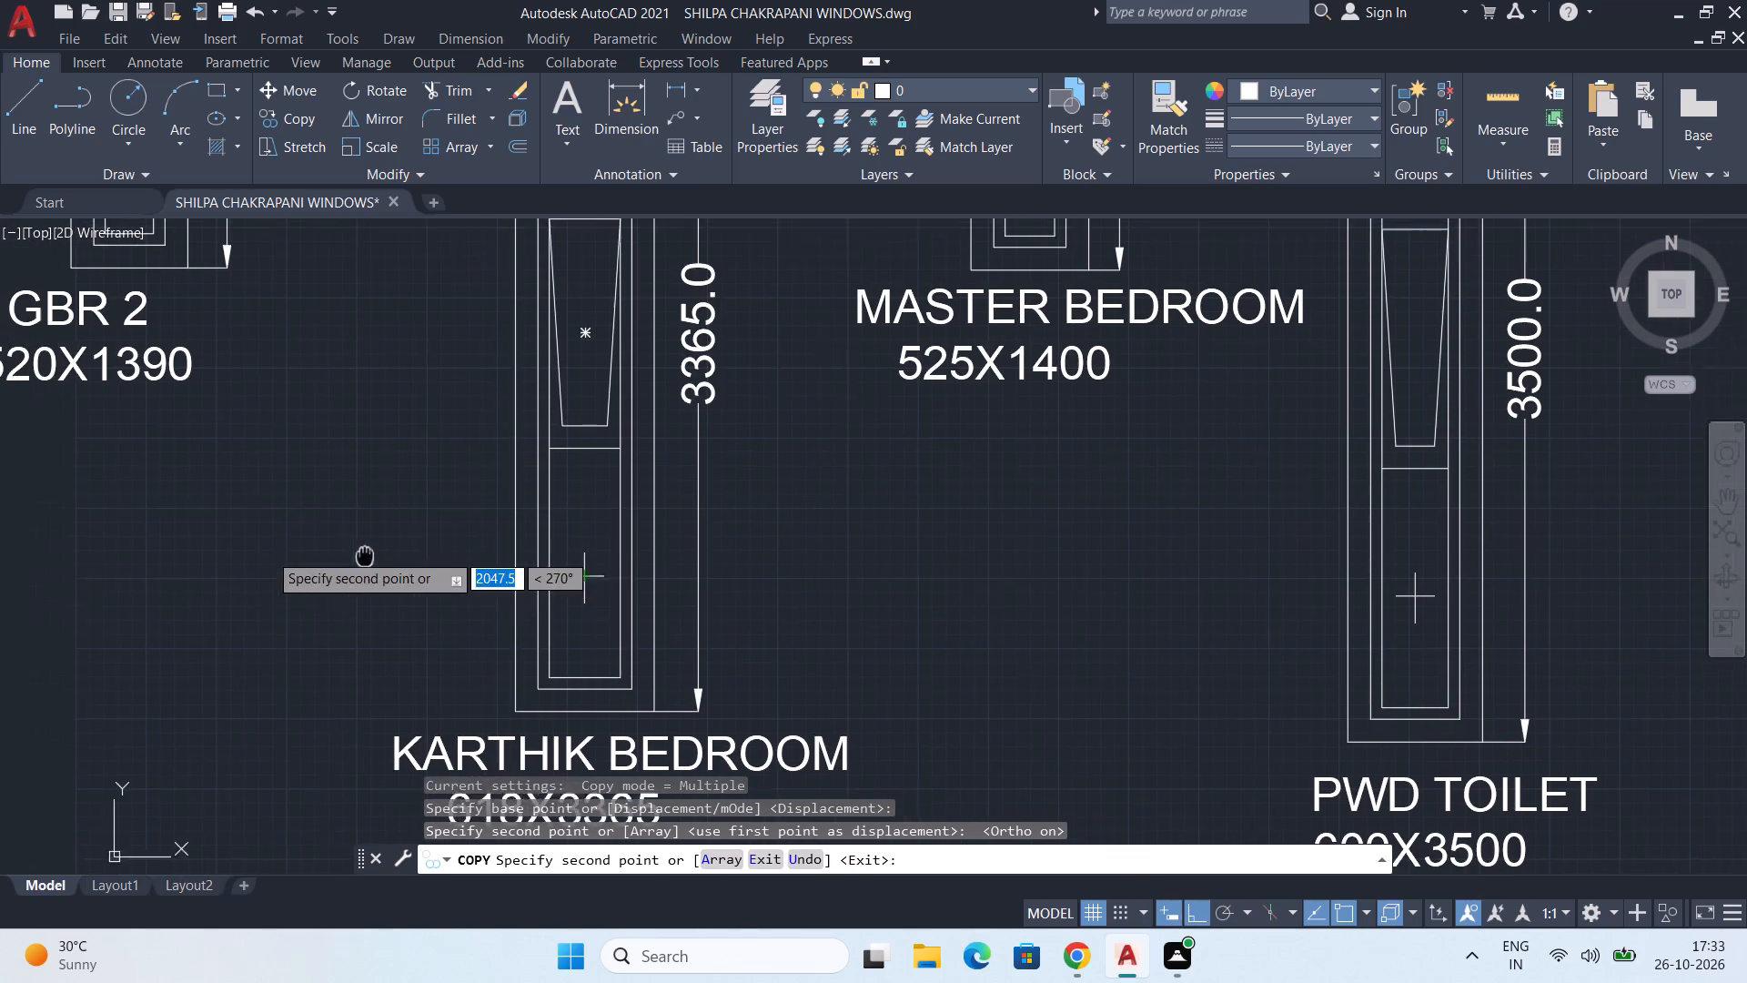
middle_click_drag(366, 555, 374, 562)
key("F8")
scroll(381, 484, "down", 2)
middle_click_drag(338, 487, 578, 606)
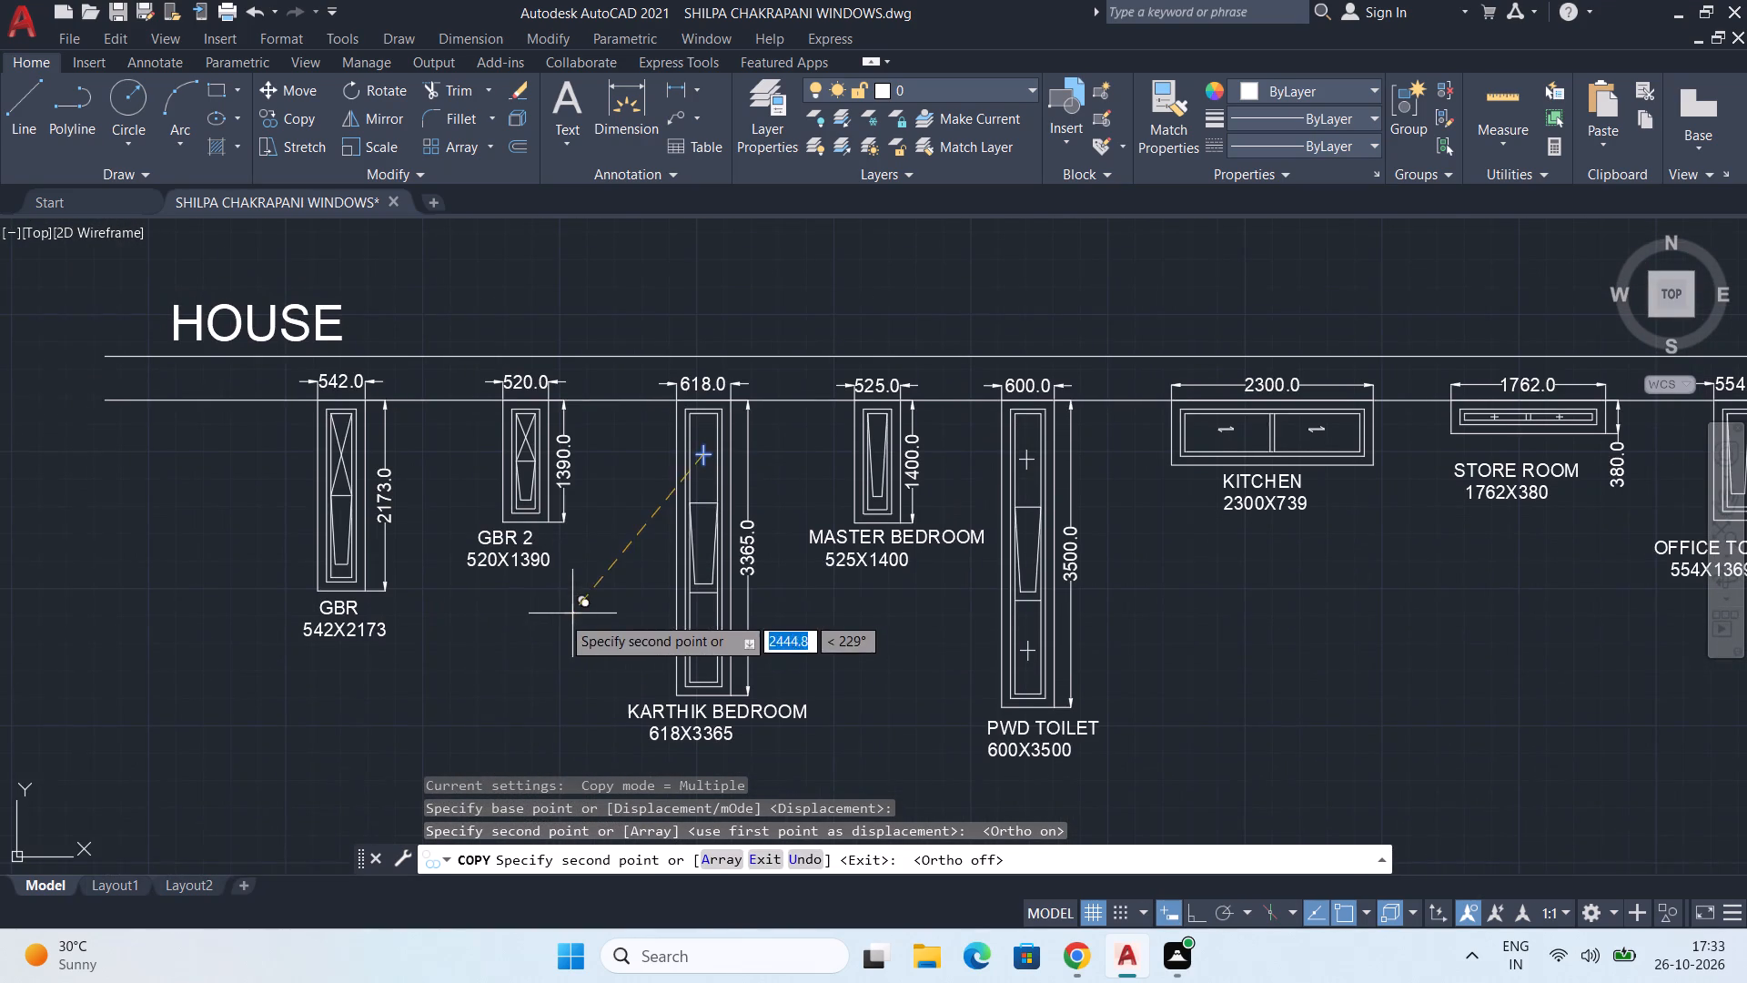
left_click(421, 701)
key("Escape")
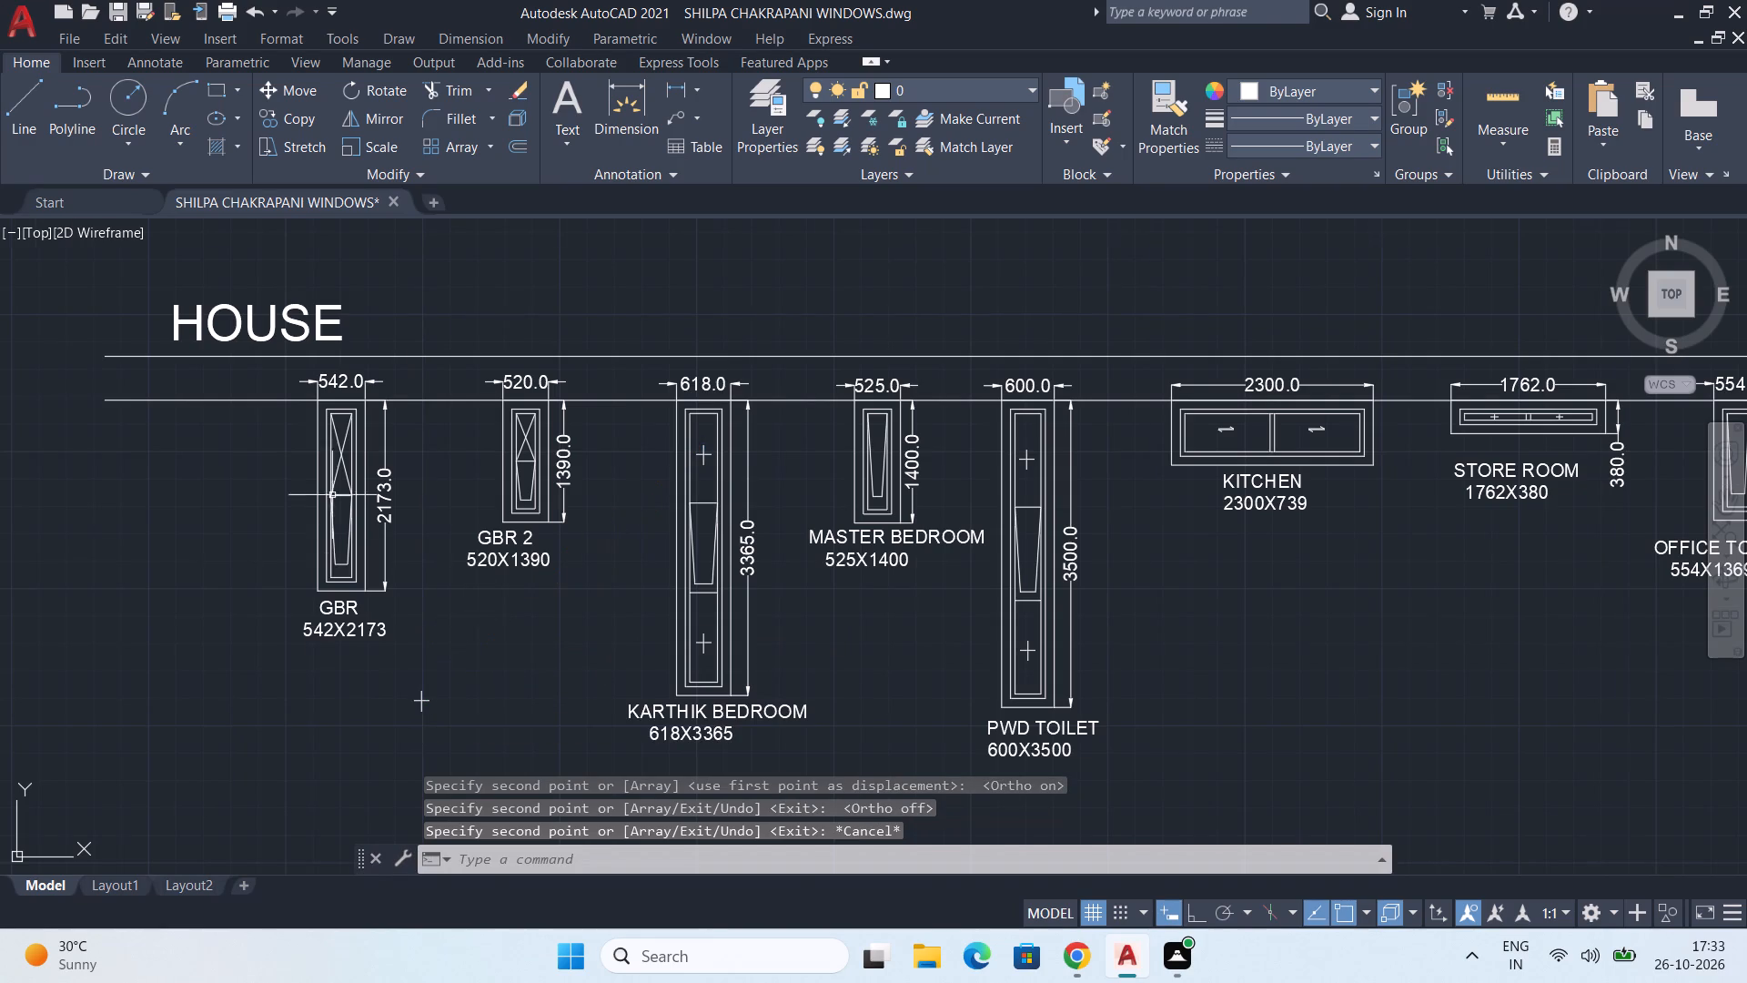
Delete both crossing diagonal lines from the upper panes of the GBR and GBR 2 windows.
scroll(334, 481, "up", 2)
left_click(347, 415)
key("Delete")
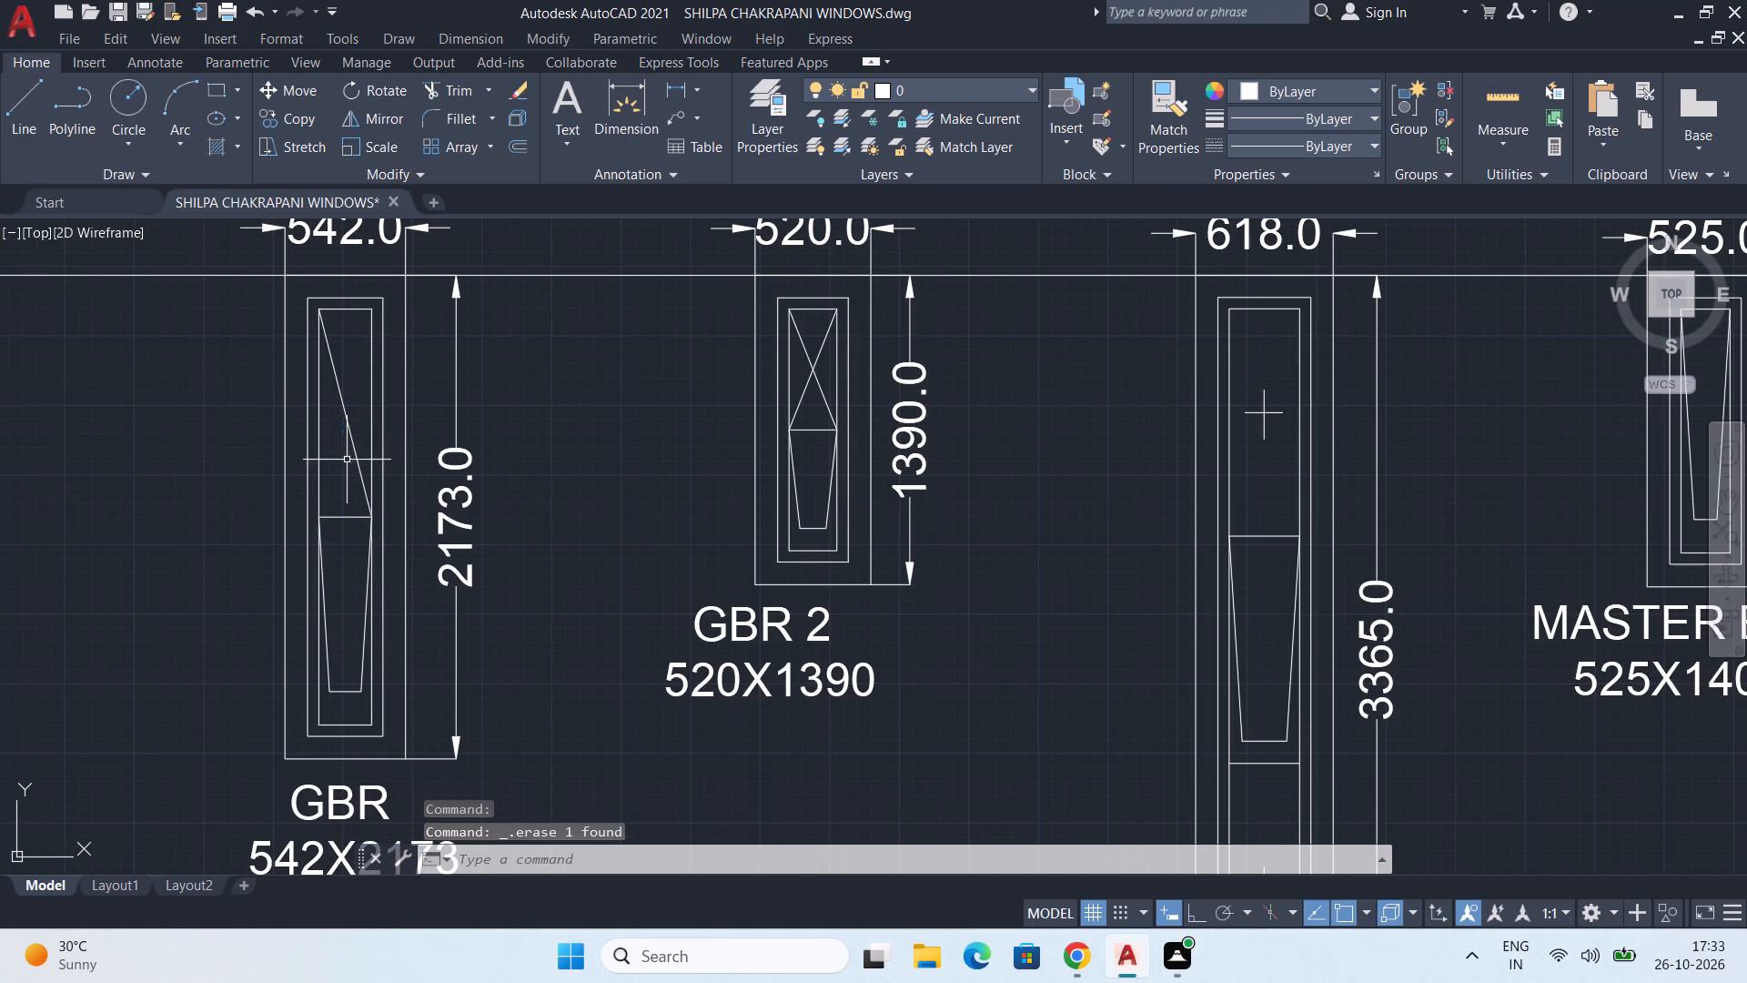
left_click(356, 444)
key("Delete")
left_click(811, 364)
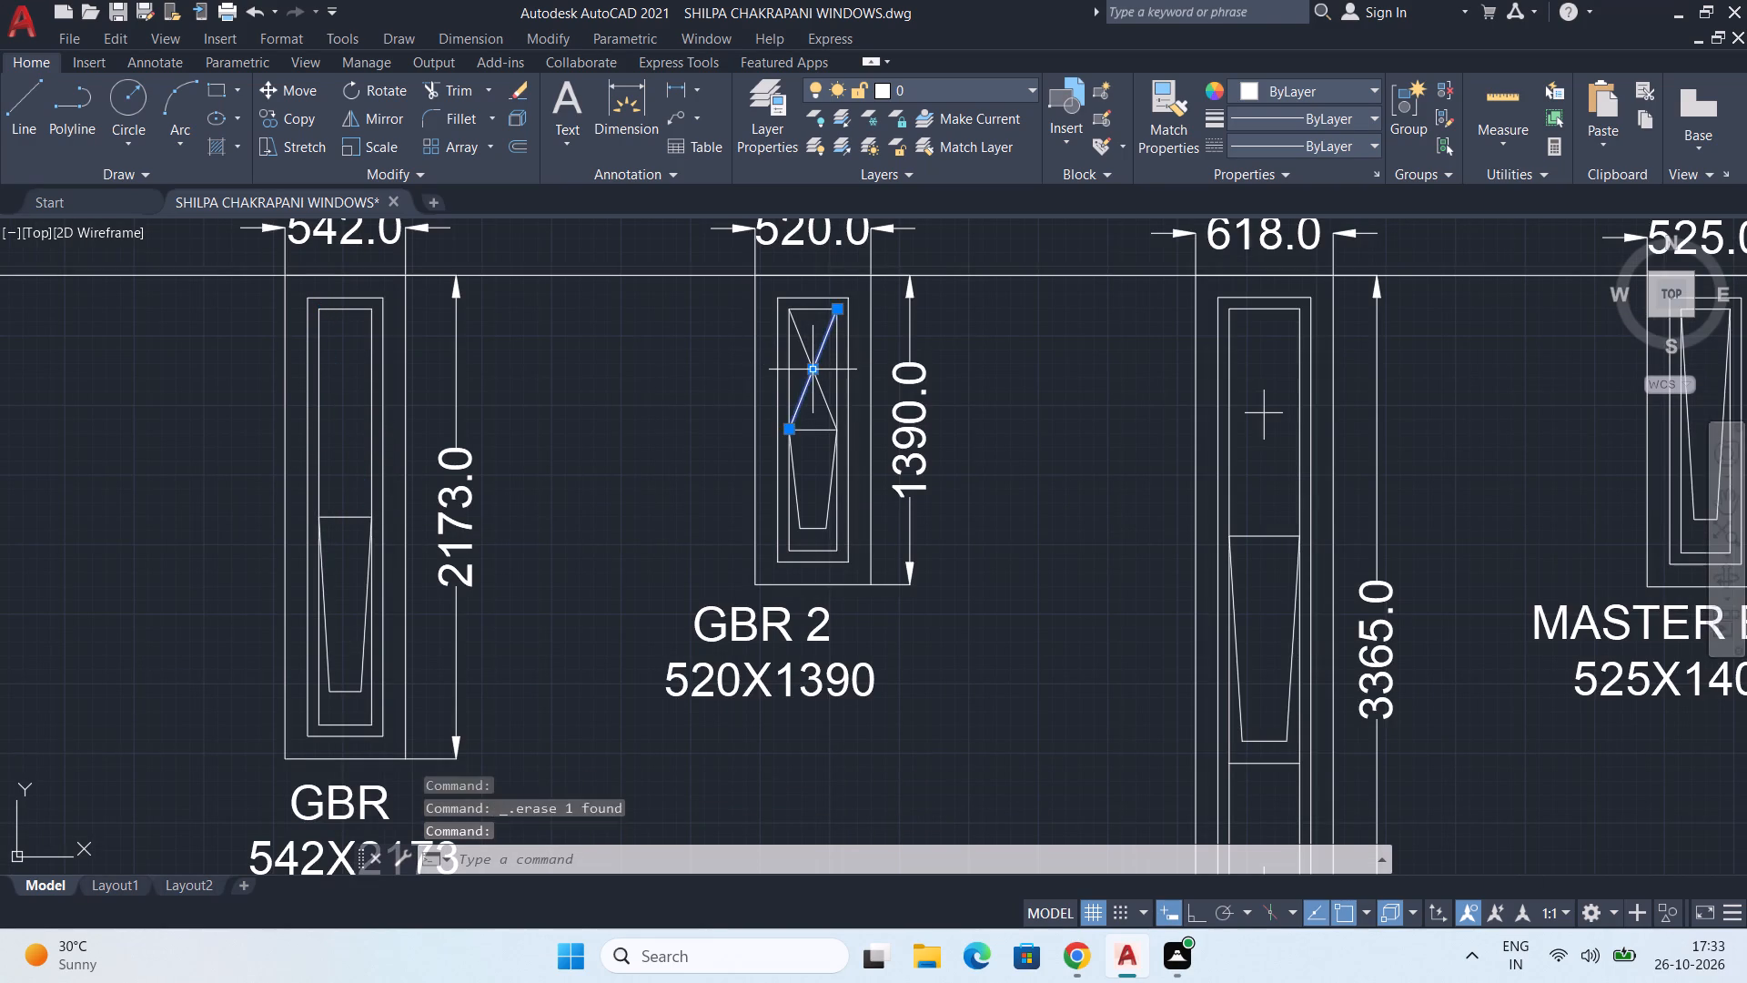
key("Delete")
left_click(811, 364)
key("Delete")
Move the spare plus mark by its centre into the middle of the GBR window's upper pane.
scroll(752, 623, "down", 1)
middle_click_drag(755, 634, 744, 542)
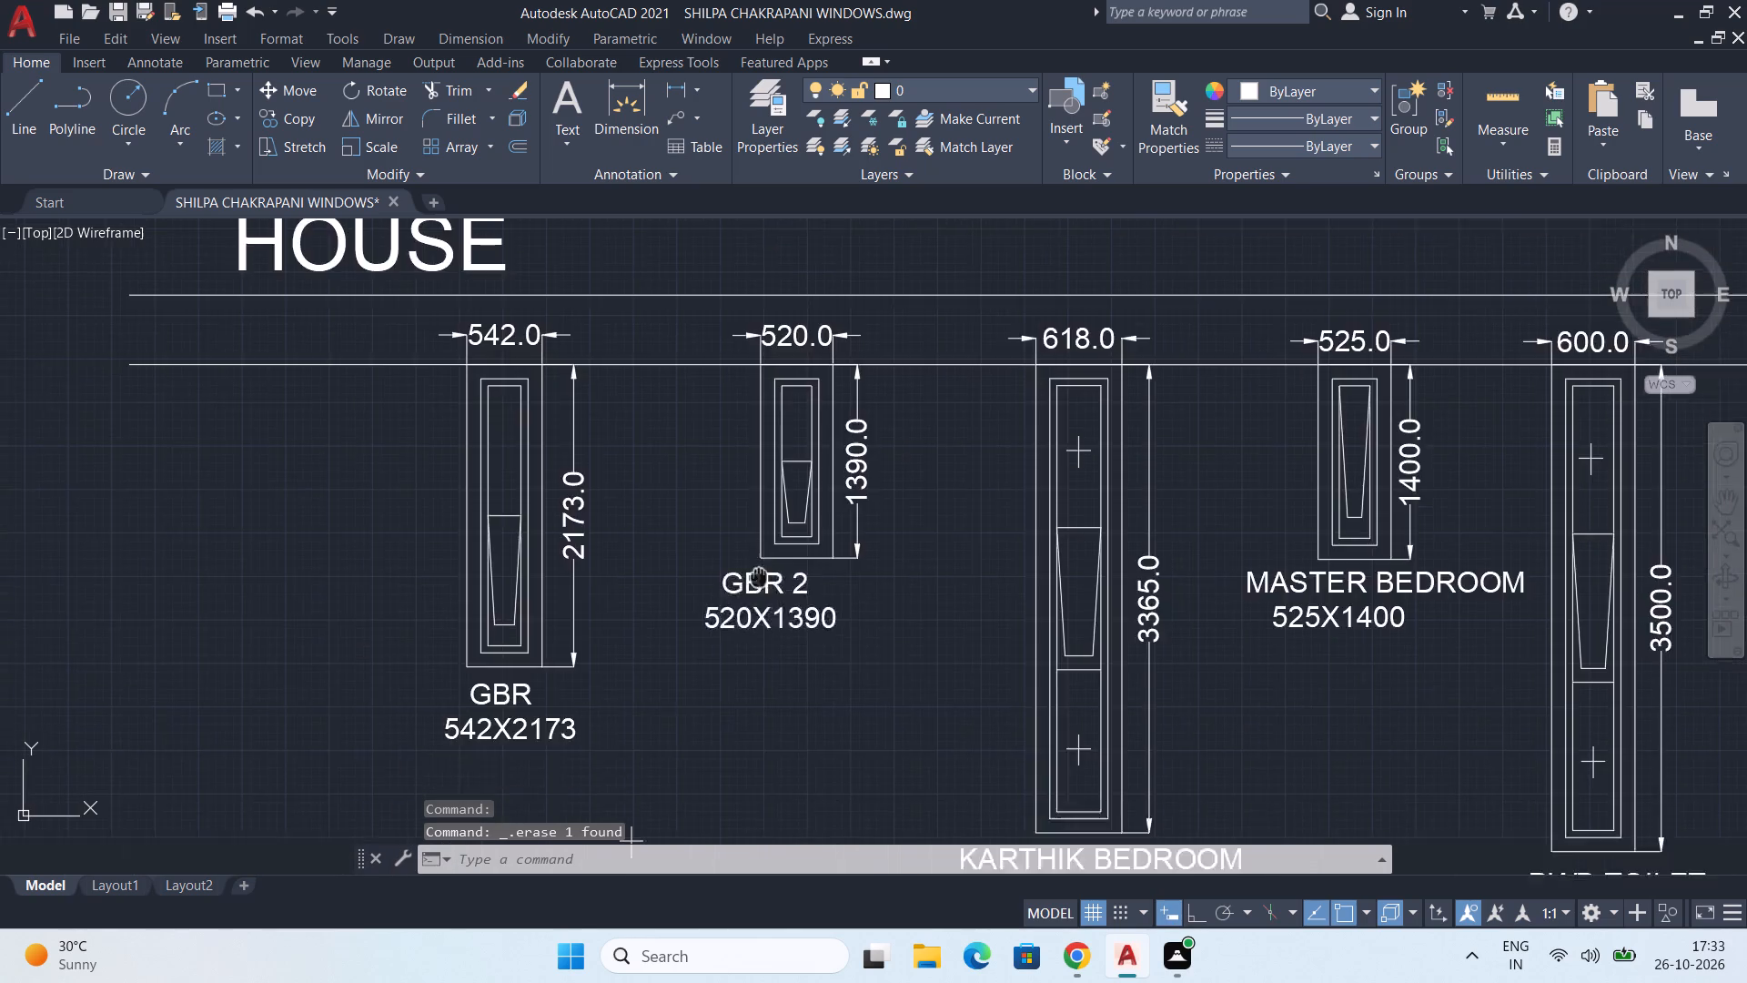
middle_click_drag(744, 542, 581, 351)
scroll(429, 575, "up", 1)
left_click_drag(429, 574, 436, 586)
left_click(566, 672)
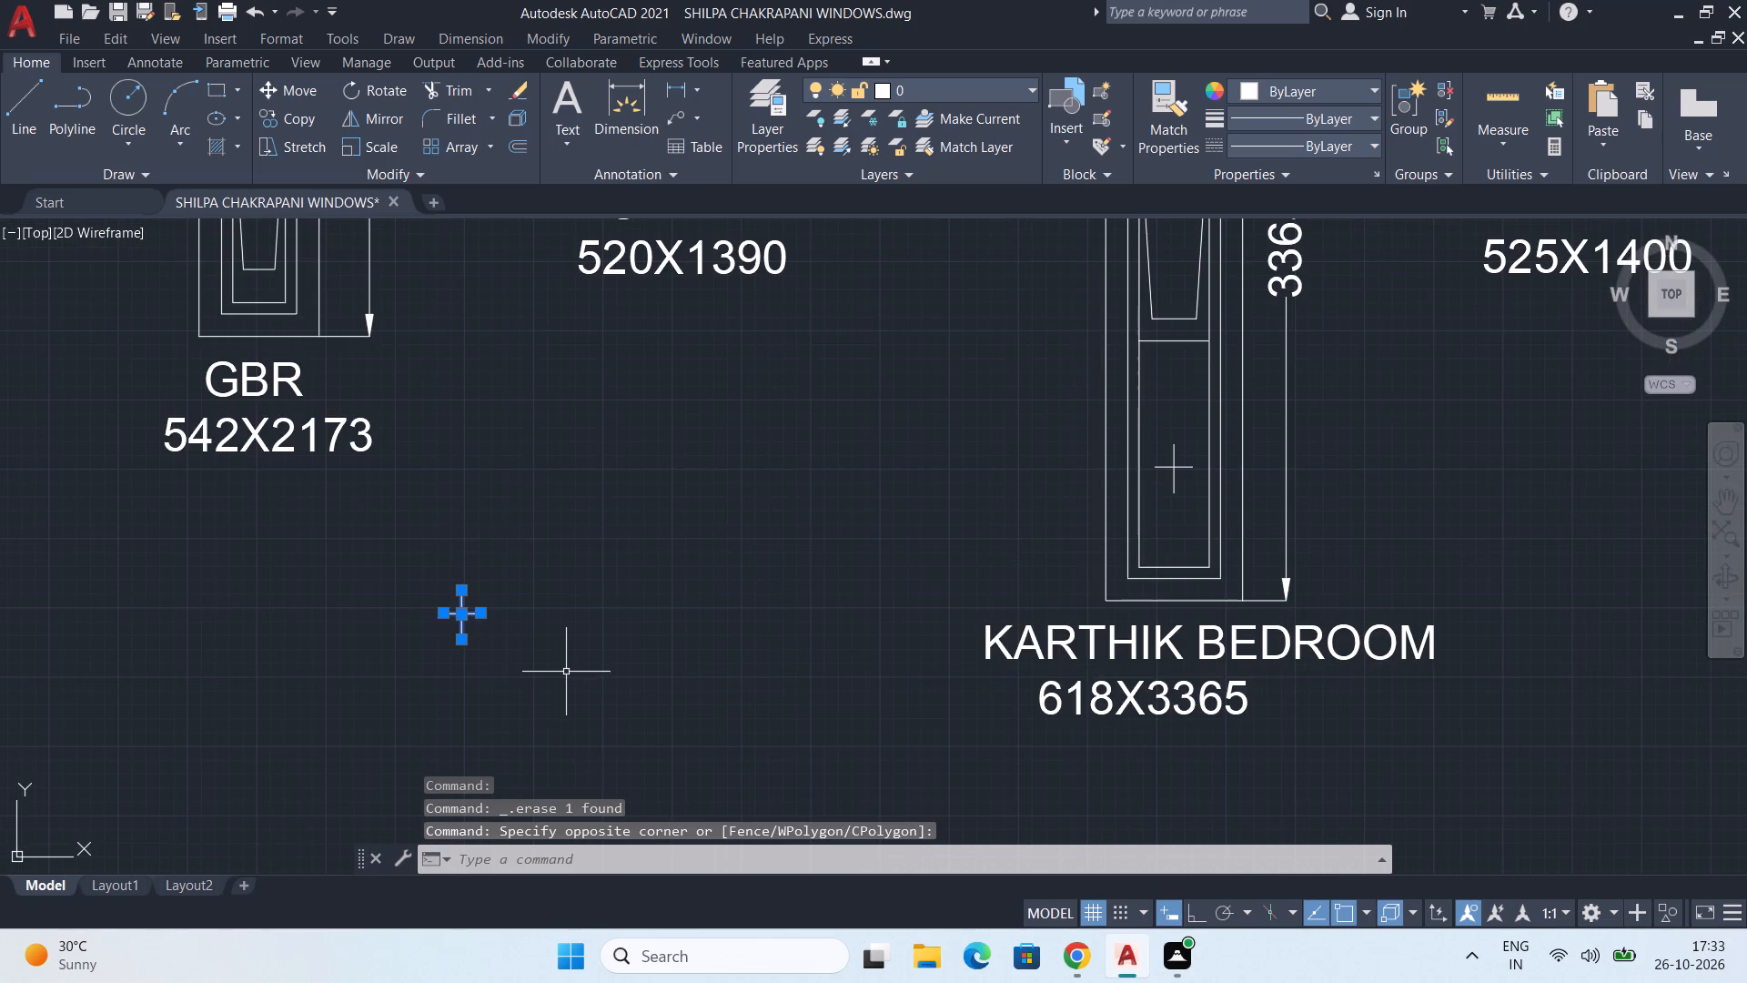
key("m")
key("Return")
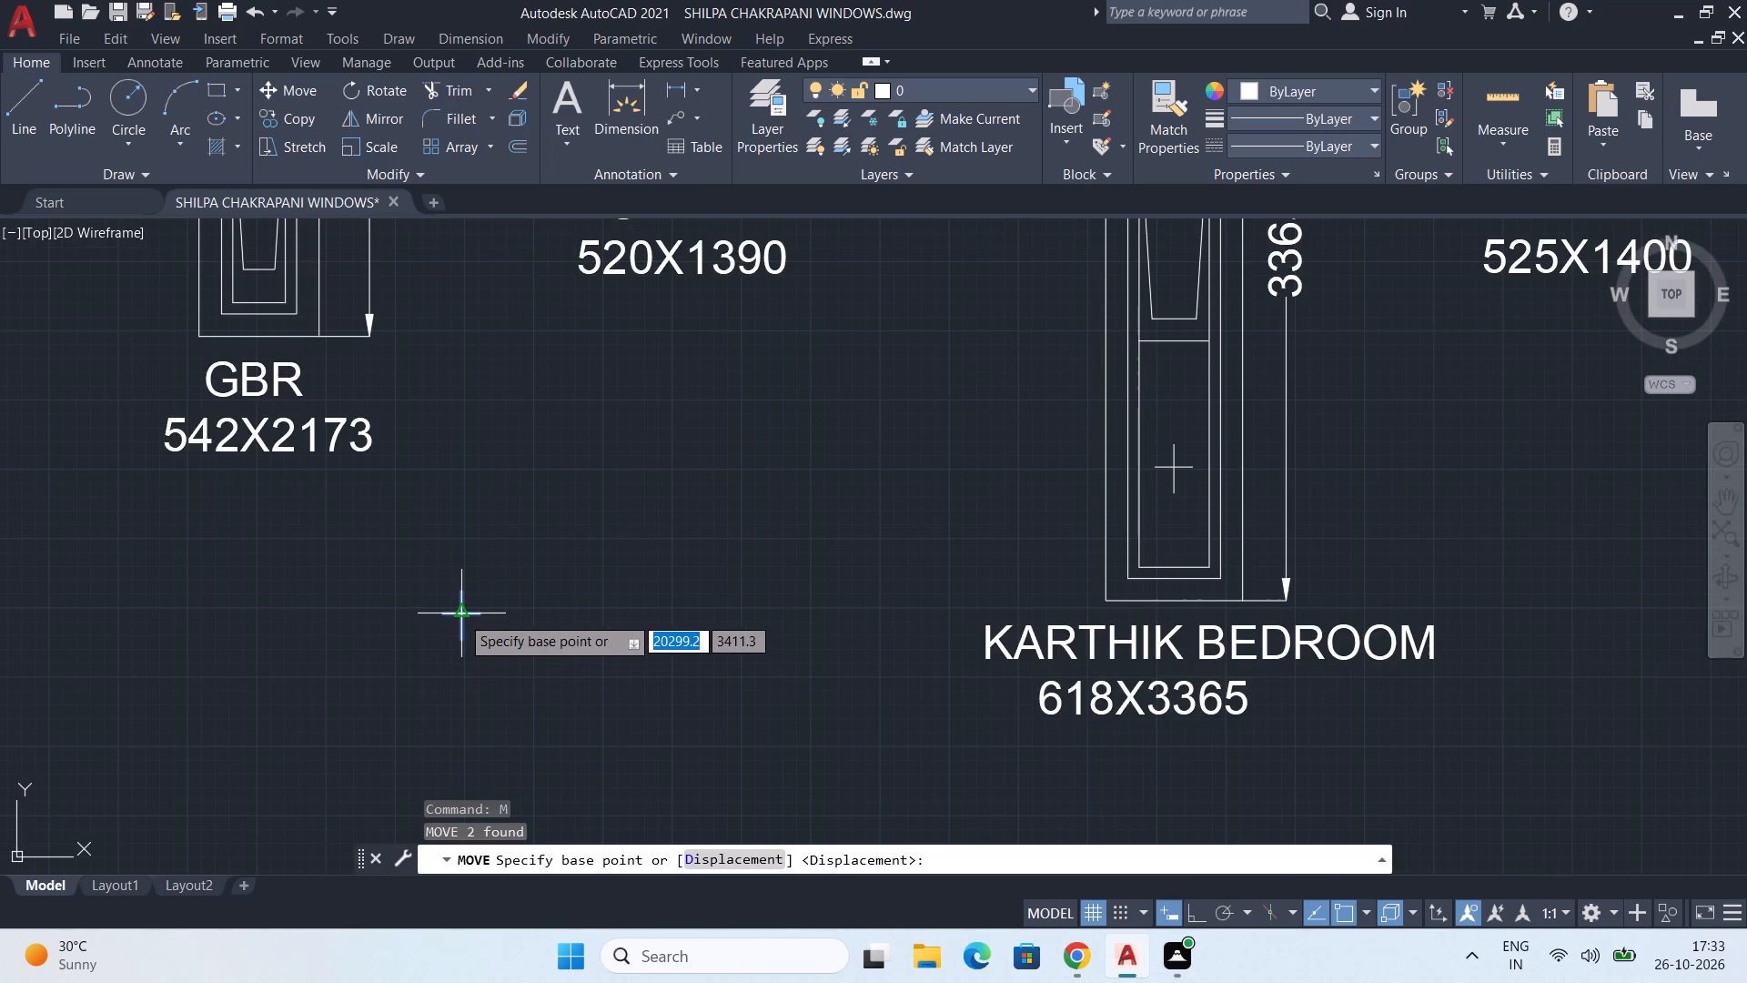
left_click_drag(462, 615, 462, 607)
scroll(346, 357, "down", 2)
middle_click_drag(320, 330, 407, 507)
scroll(382, 392, "up", 3)
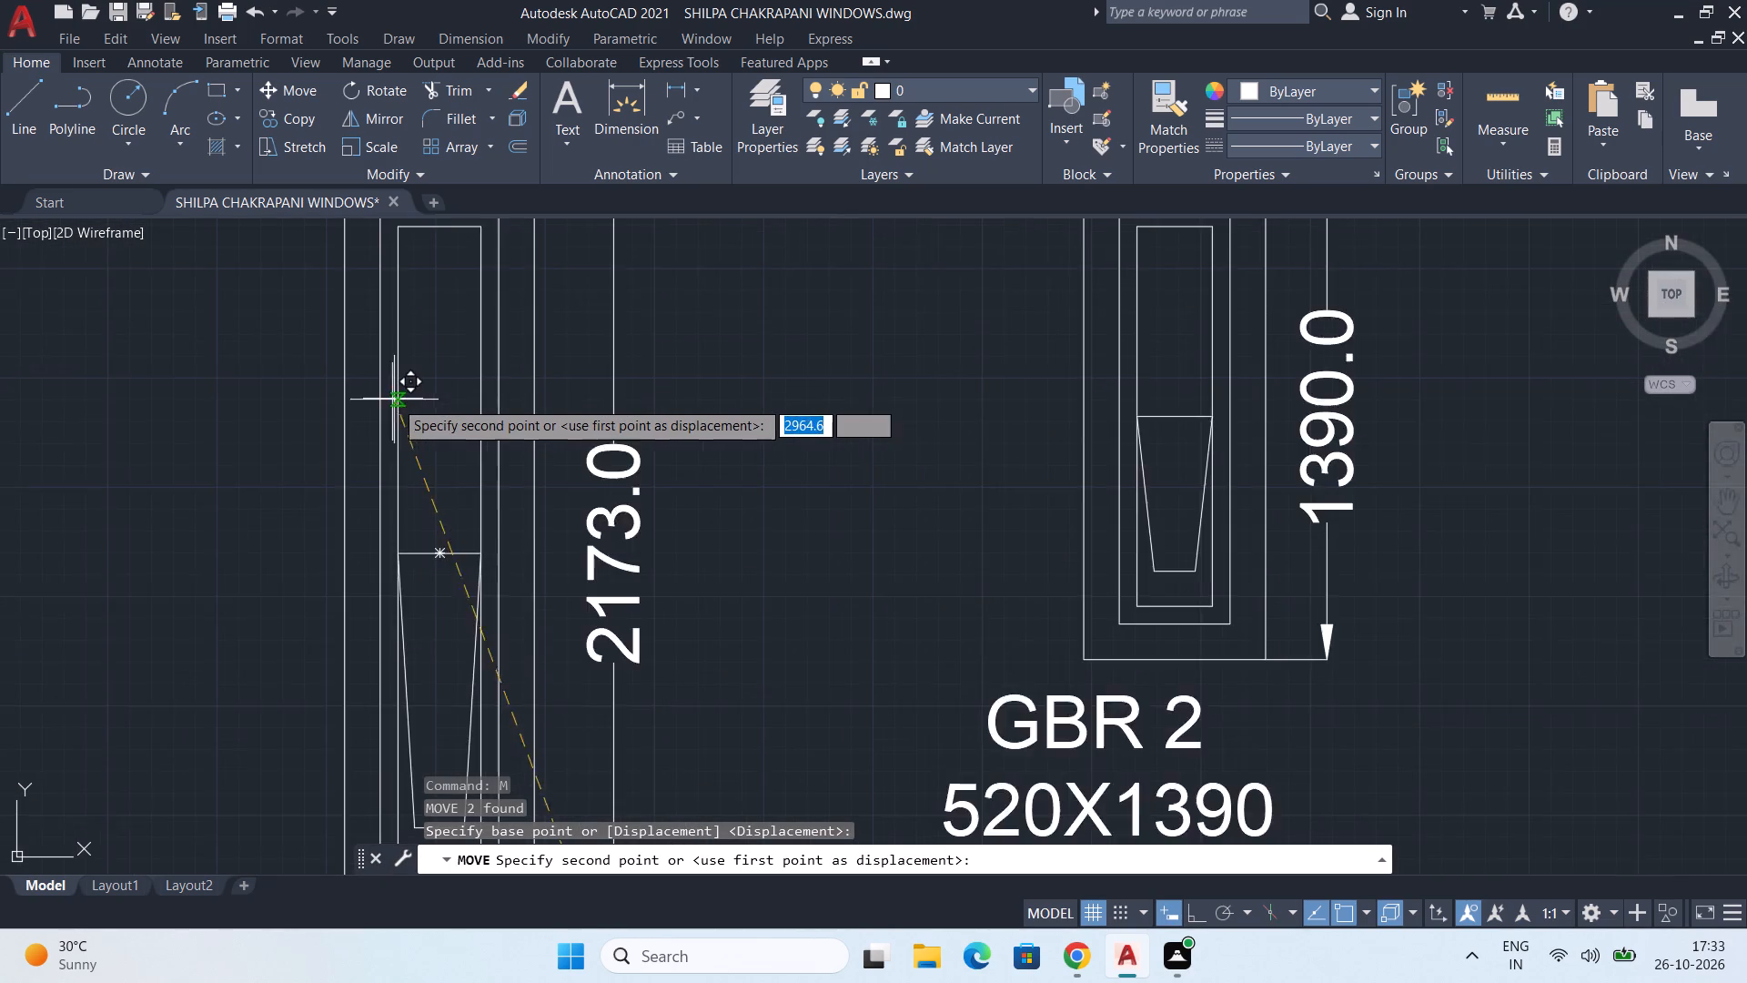
scroll(402, 402, "up", 1)
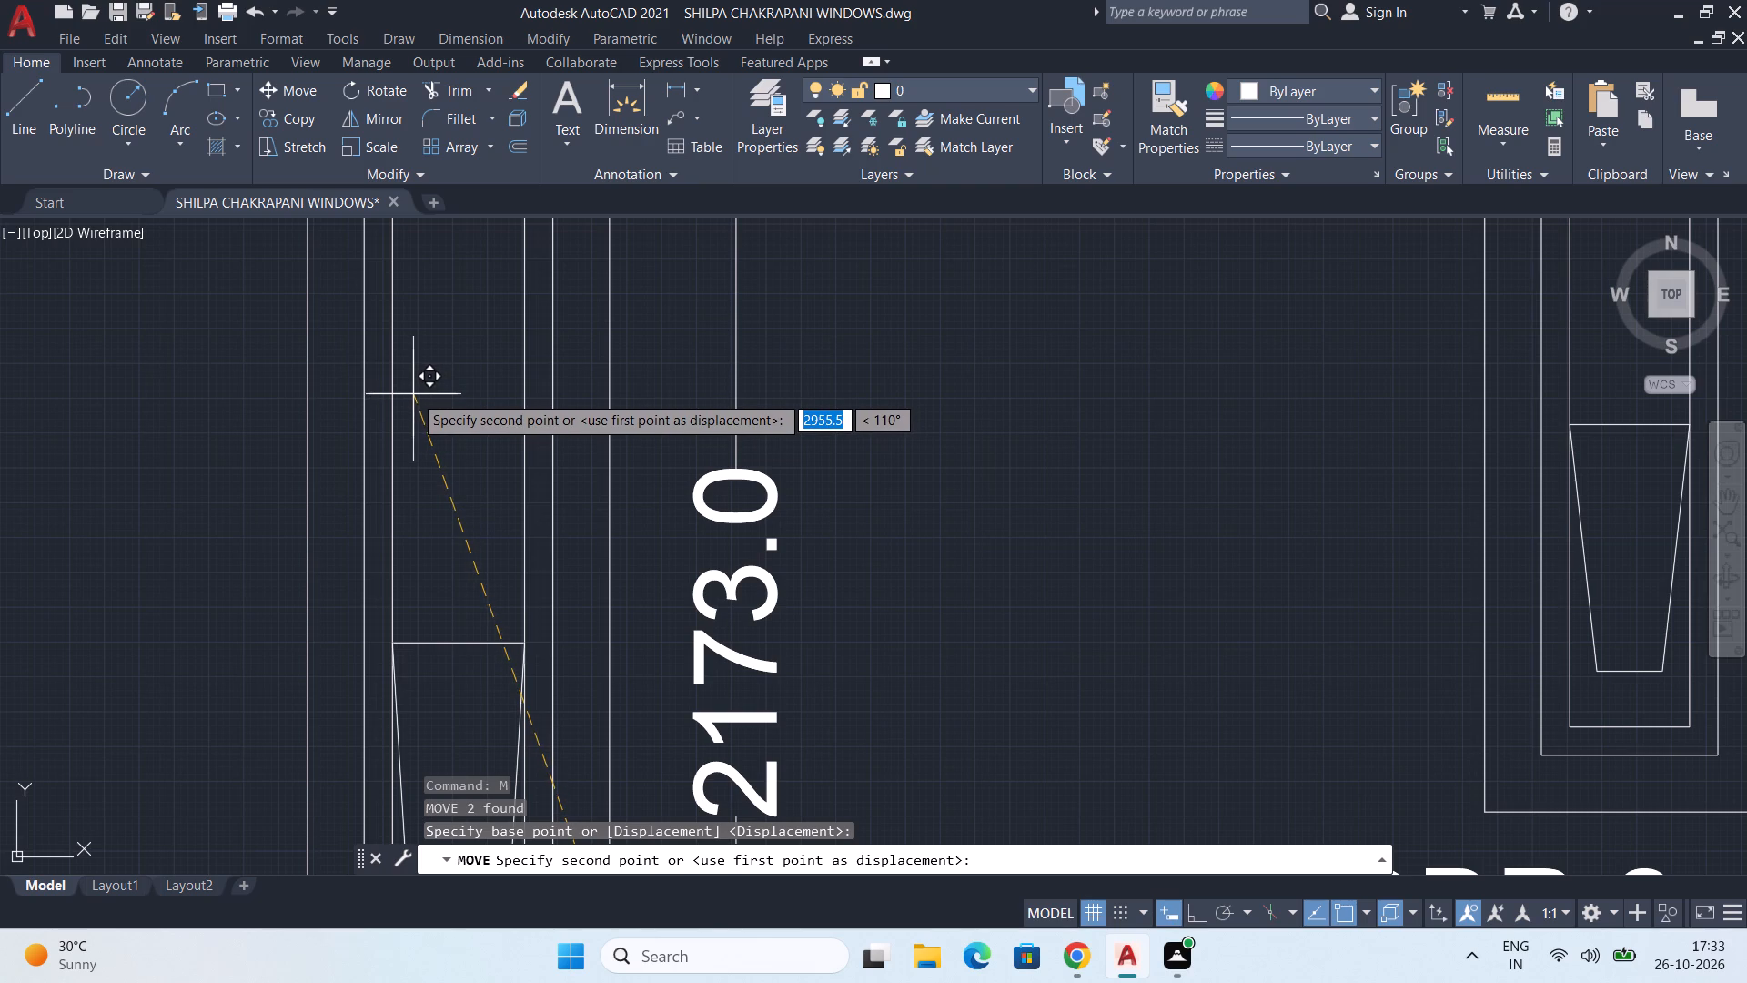
scroll(471, 396, "down", 1)
middle_click_drag(474, 411, 495, 461)
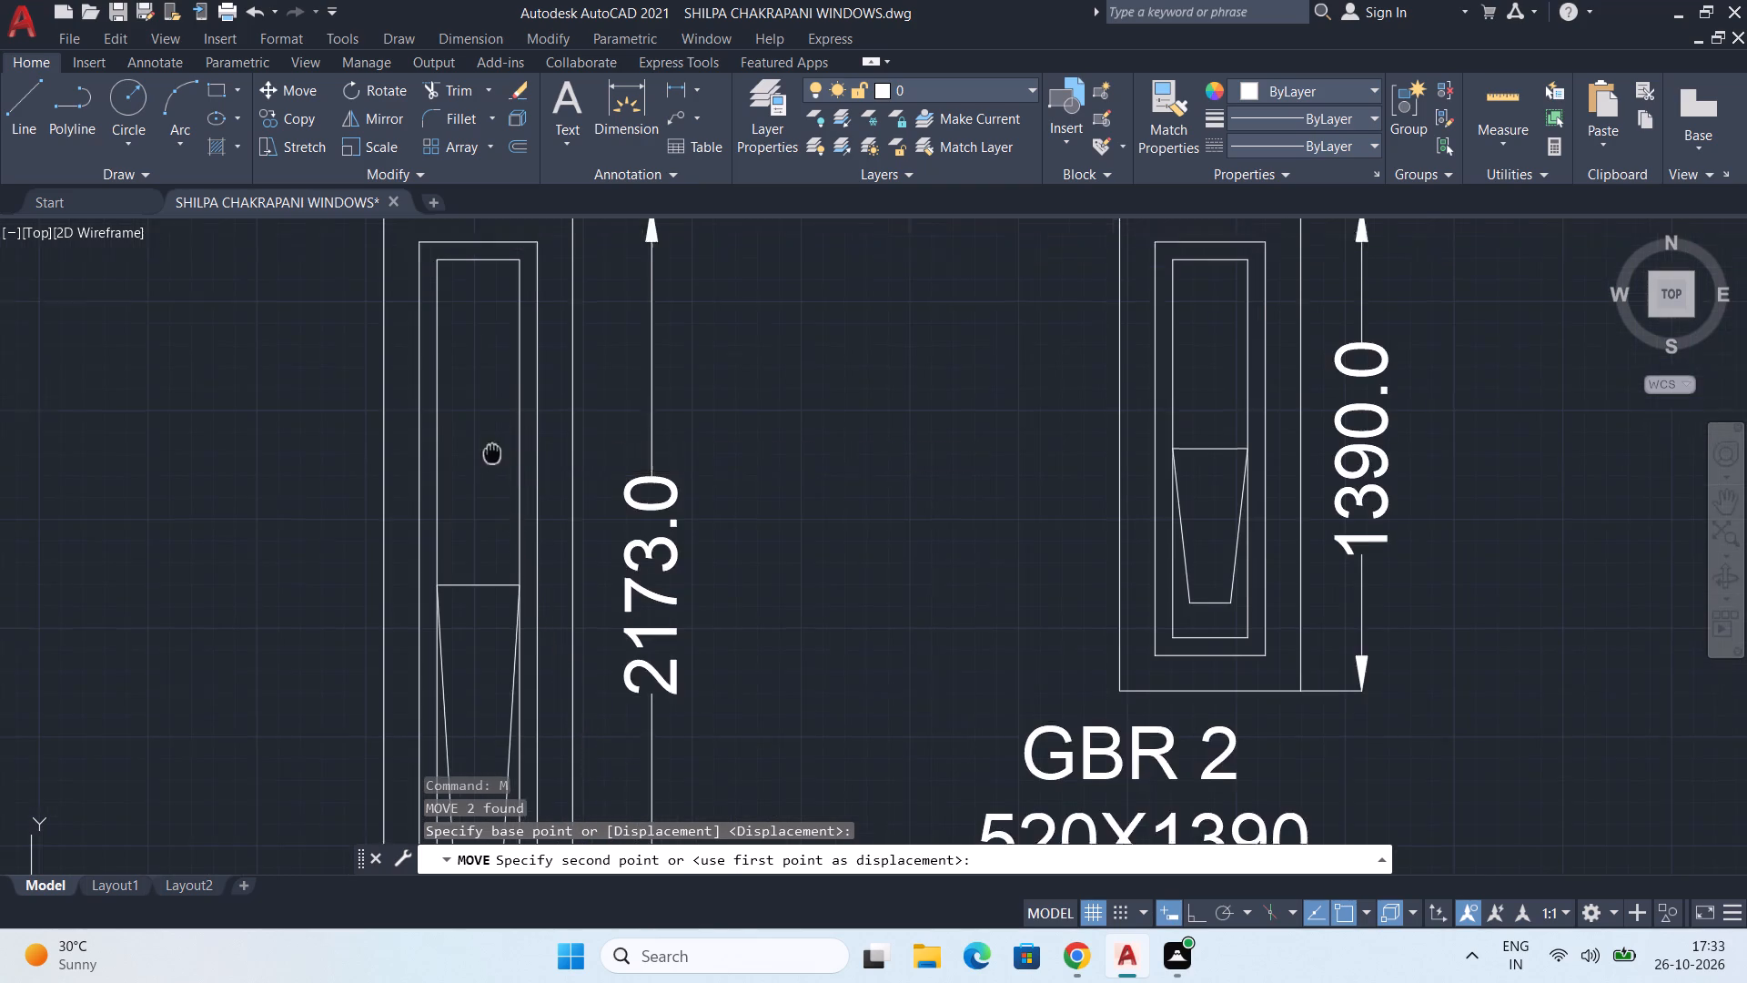
middle_click_drag(495, 461, 509, 503)
scroll(500, 465, "up", 1)
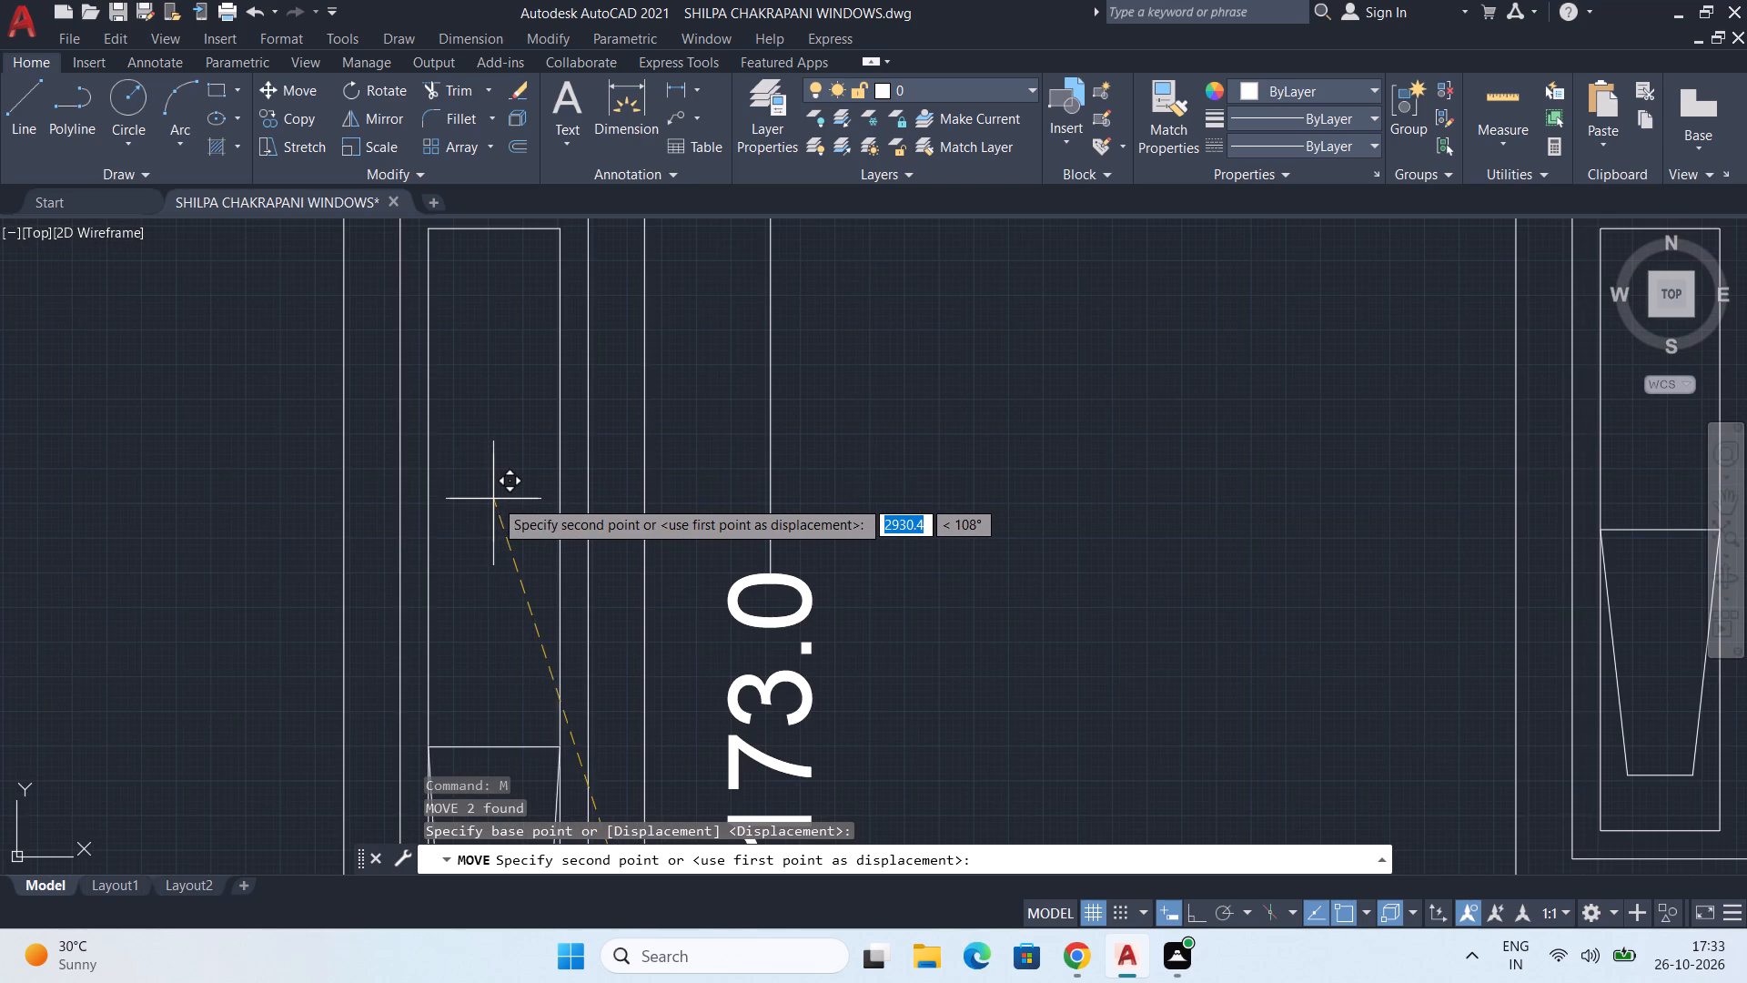
left_click(495, 497)
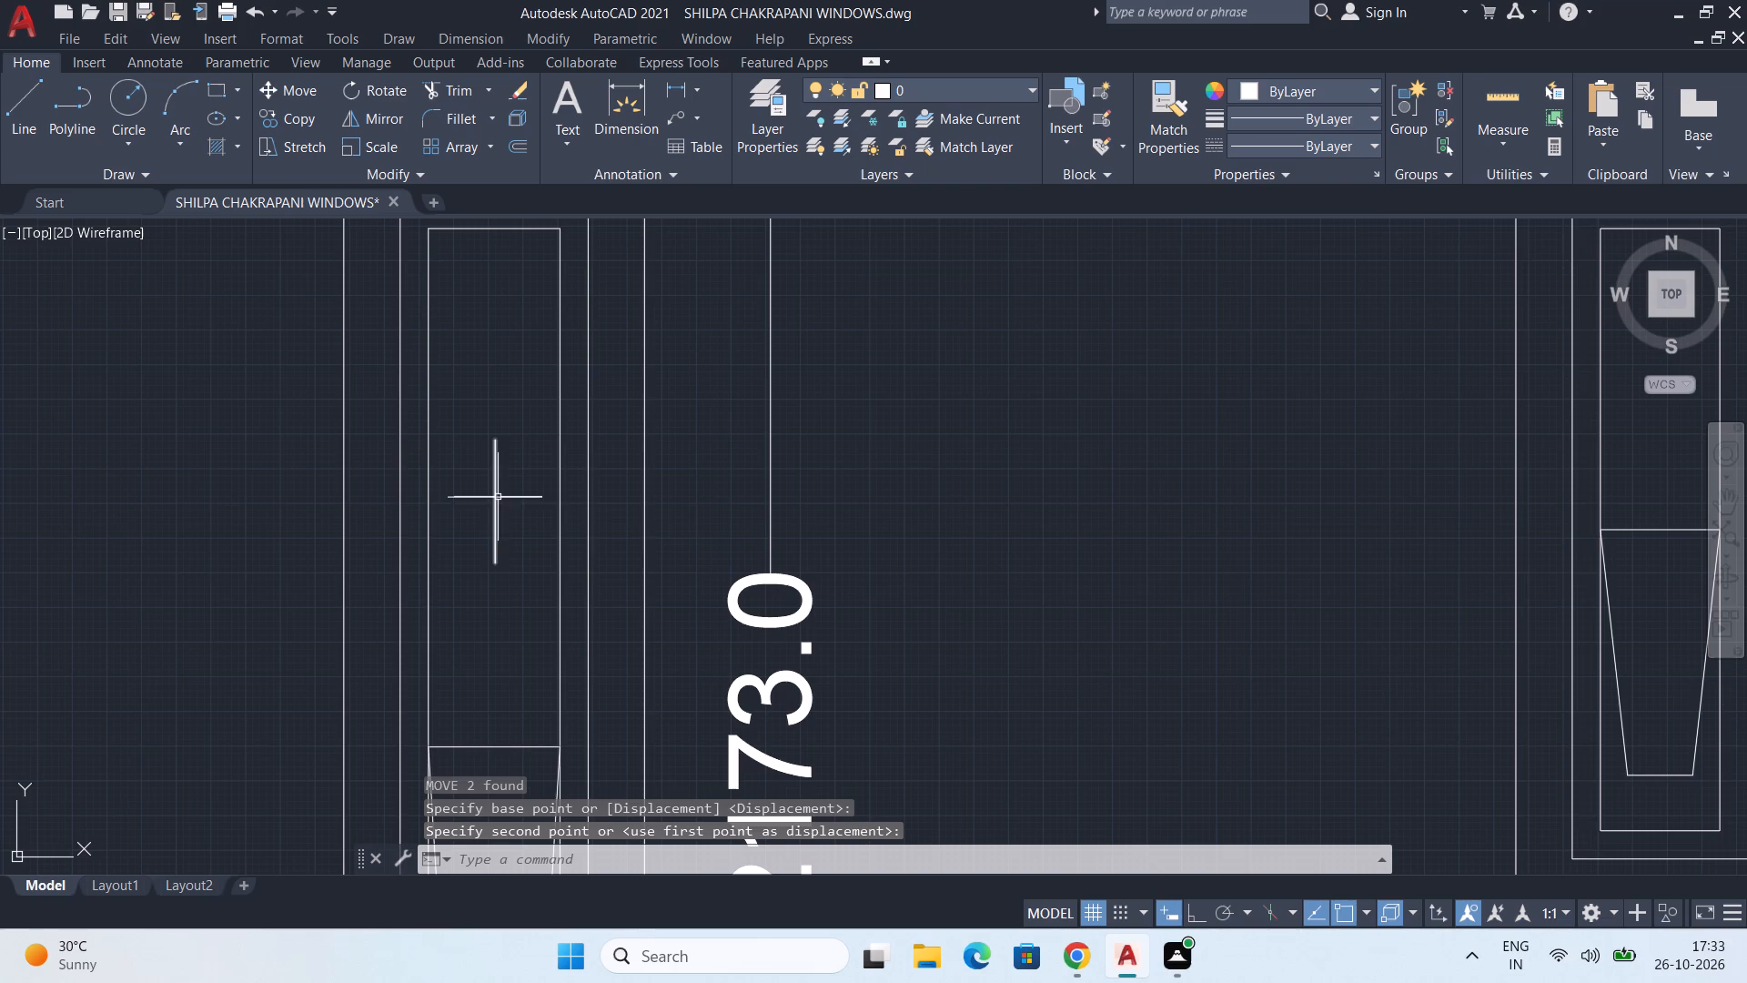
Copy the GBR window's plus mark by its centre into the middle of the GBR 2 window's upper pane.
scroll(686, 587, "down", 1)
scroll(540, 486, "up", 2)
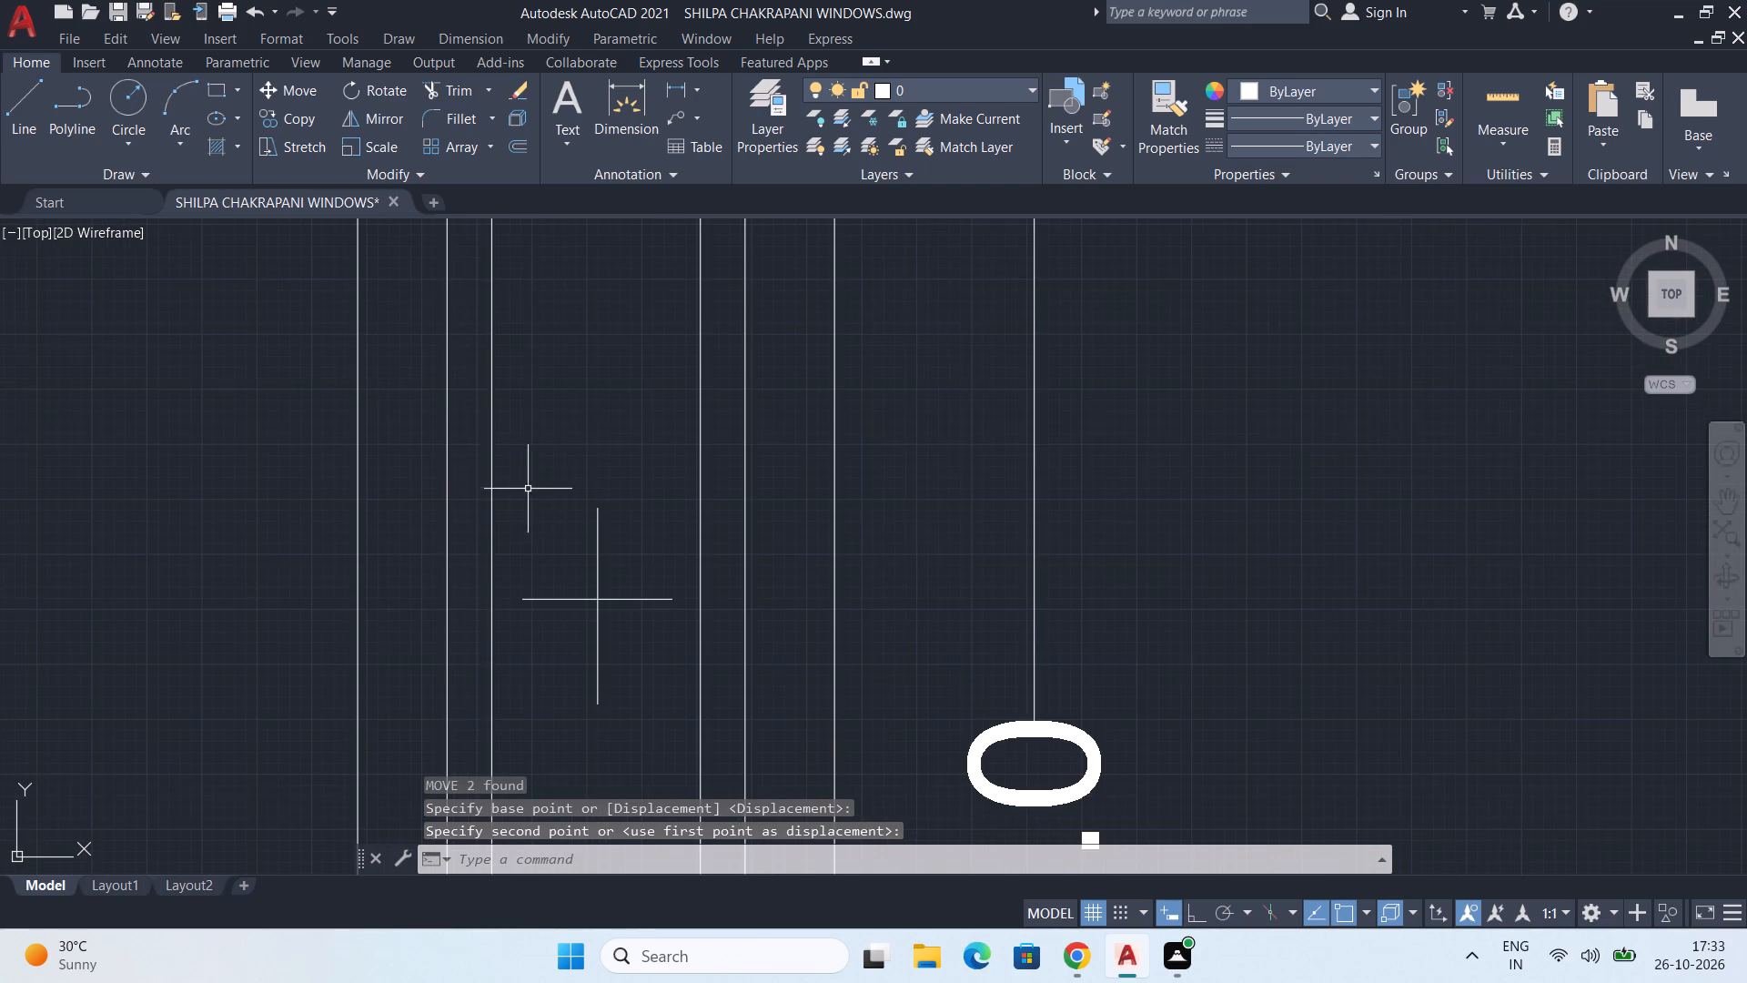
left_click(506, 460)
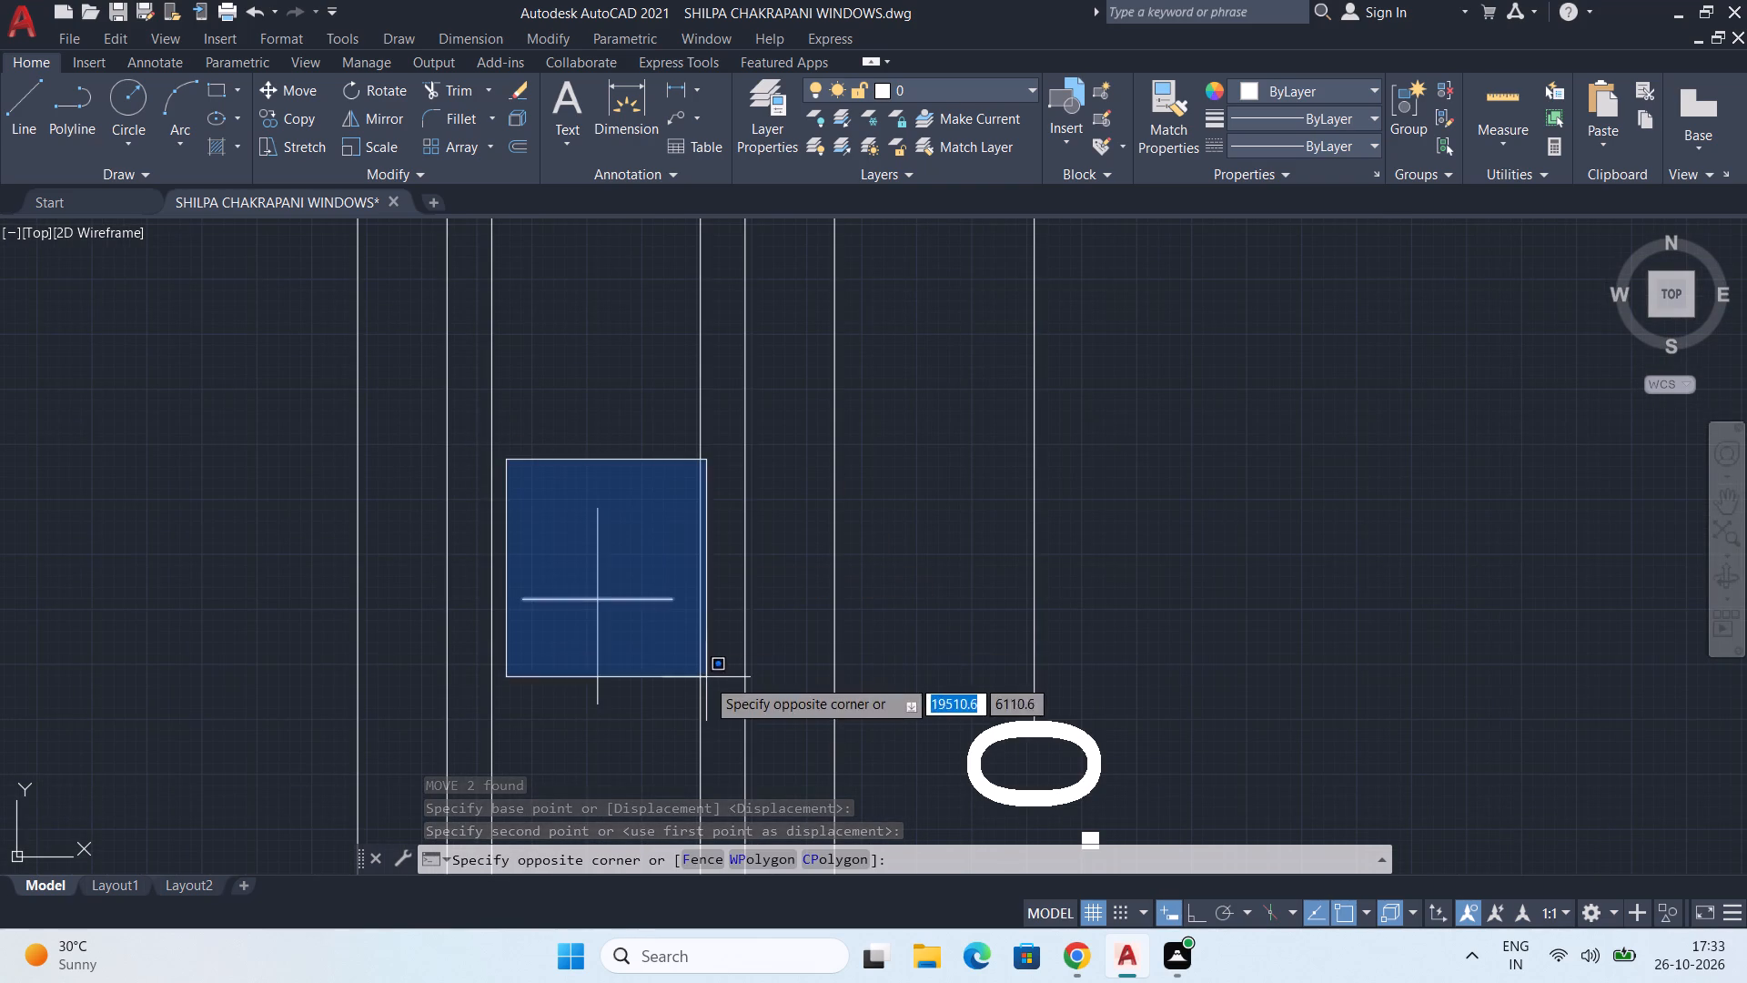
left_click(697, 744)
type("CO")
key("Return")
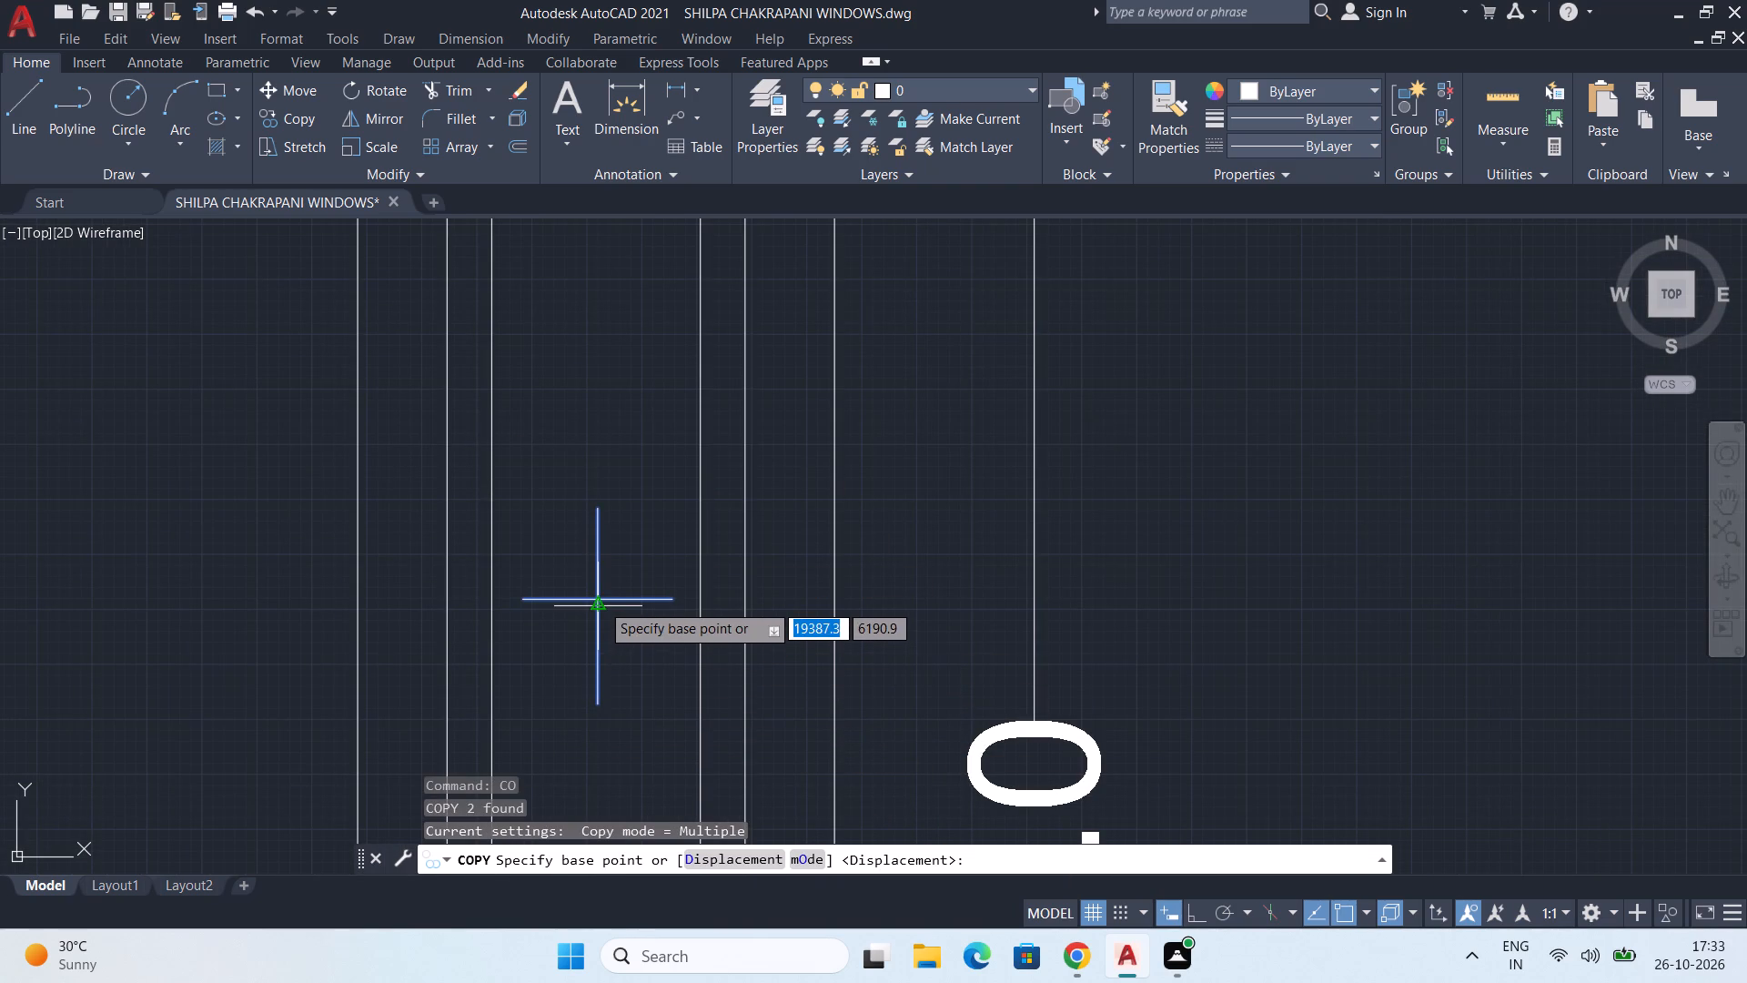
left_click(596, 603)
scroll(905, 498, "down", 2)
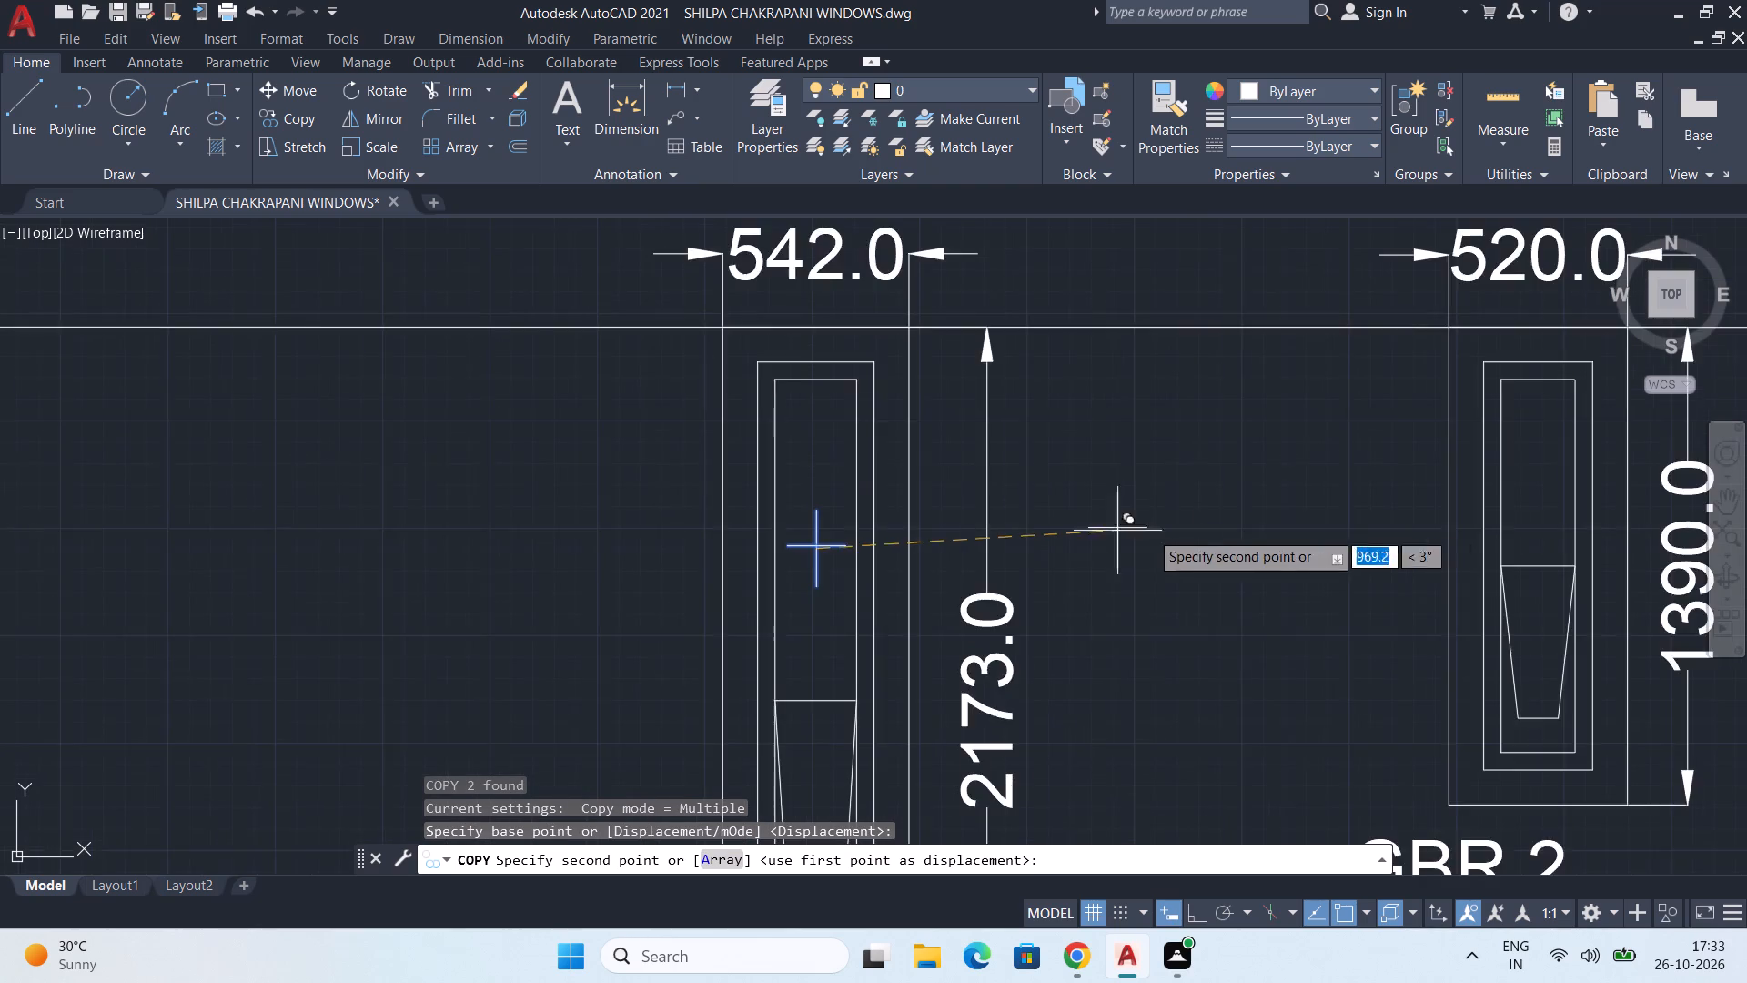
middle_click_drag(1171, 530, 423, 563)
middle_click_drag(721, 512, 643, 534)
scroll(720, 544, "up", 2)
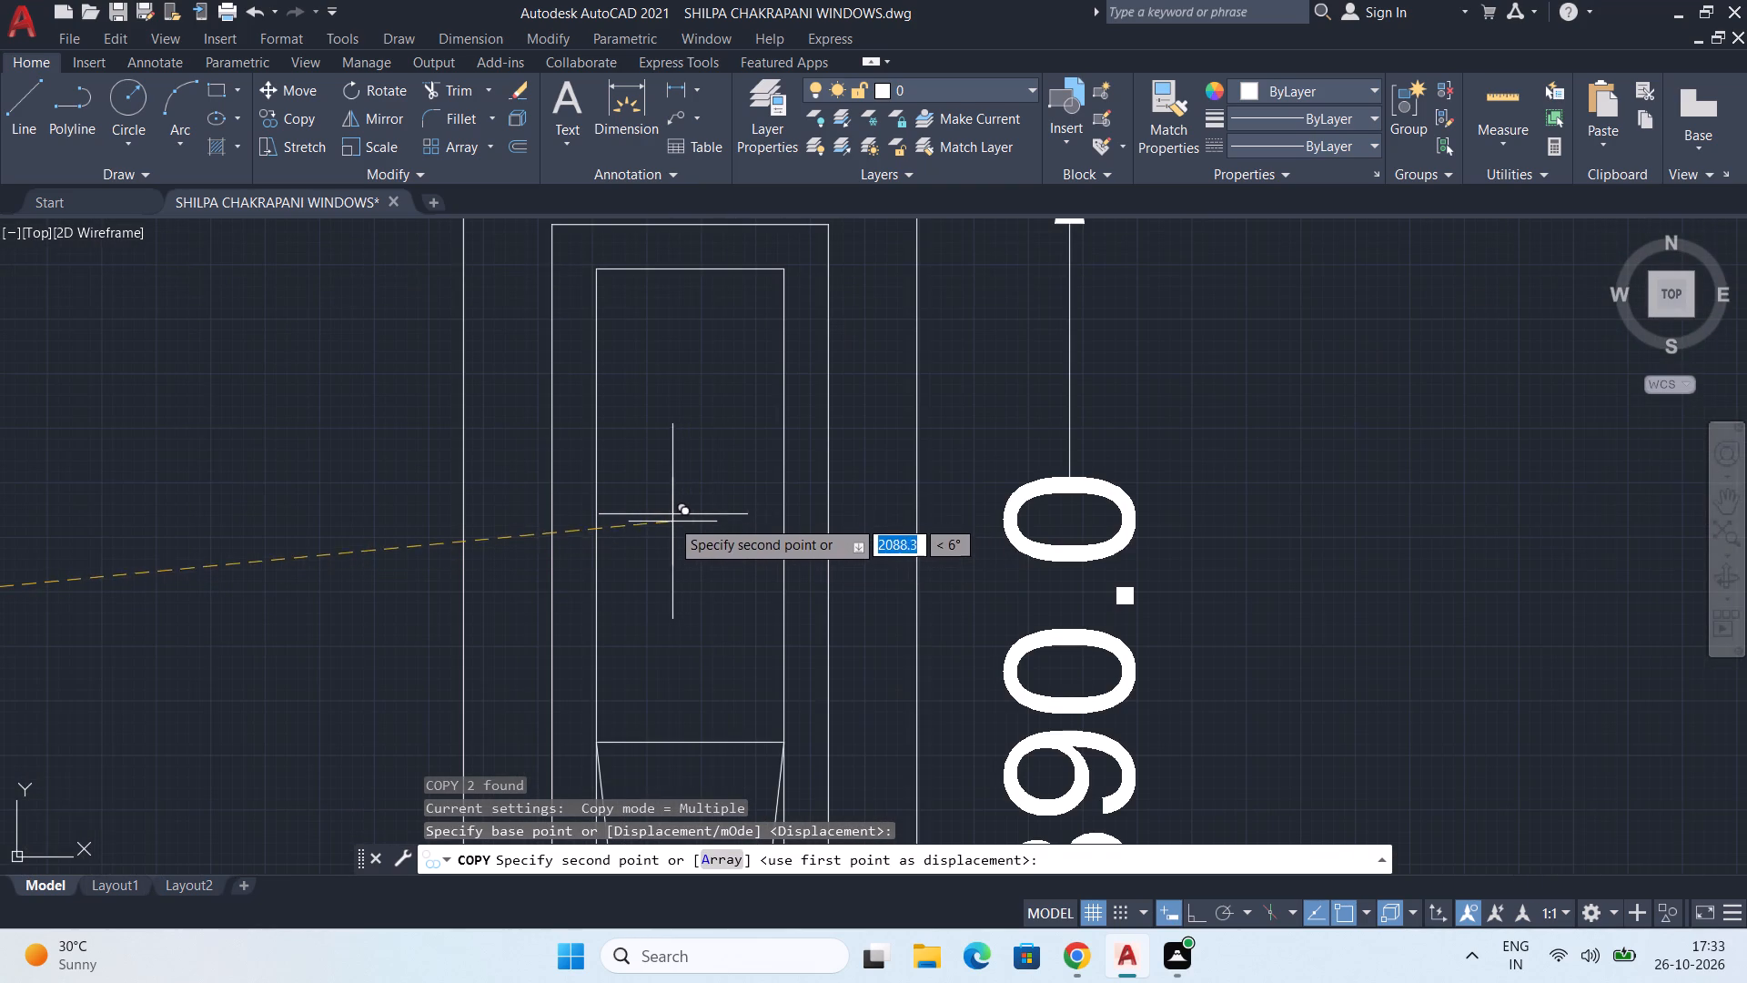
left_click(688, 512)
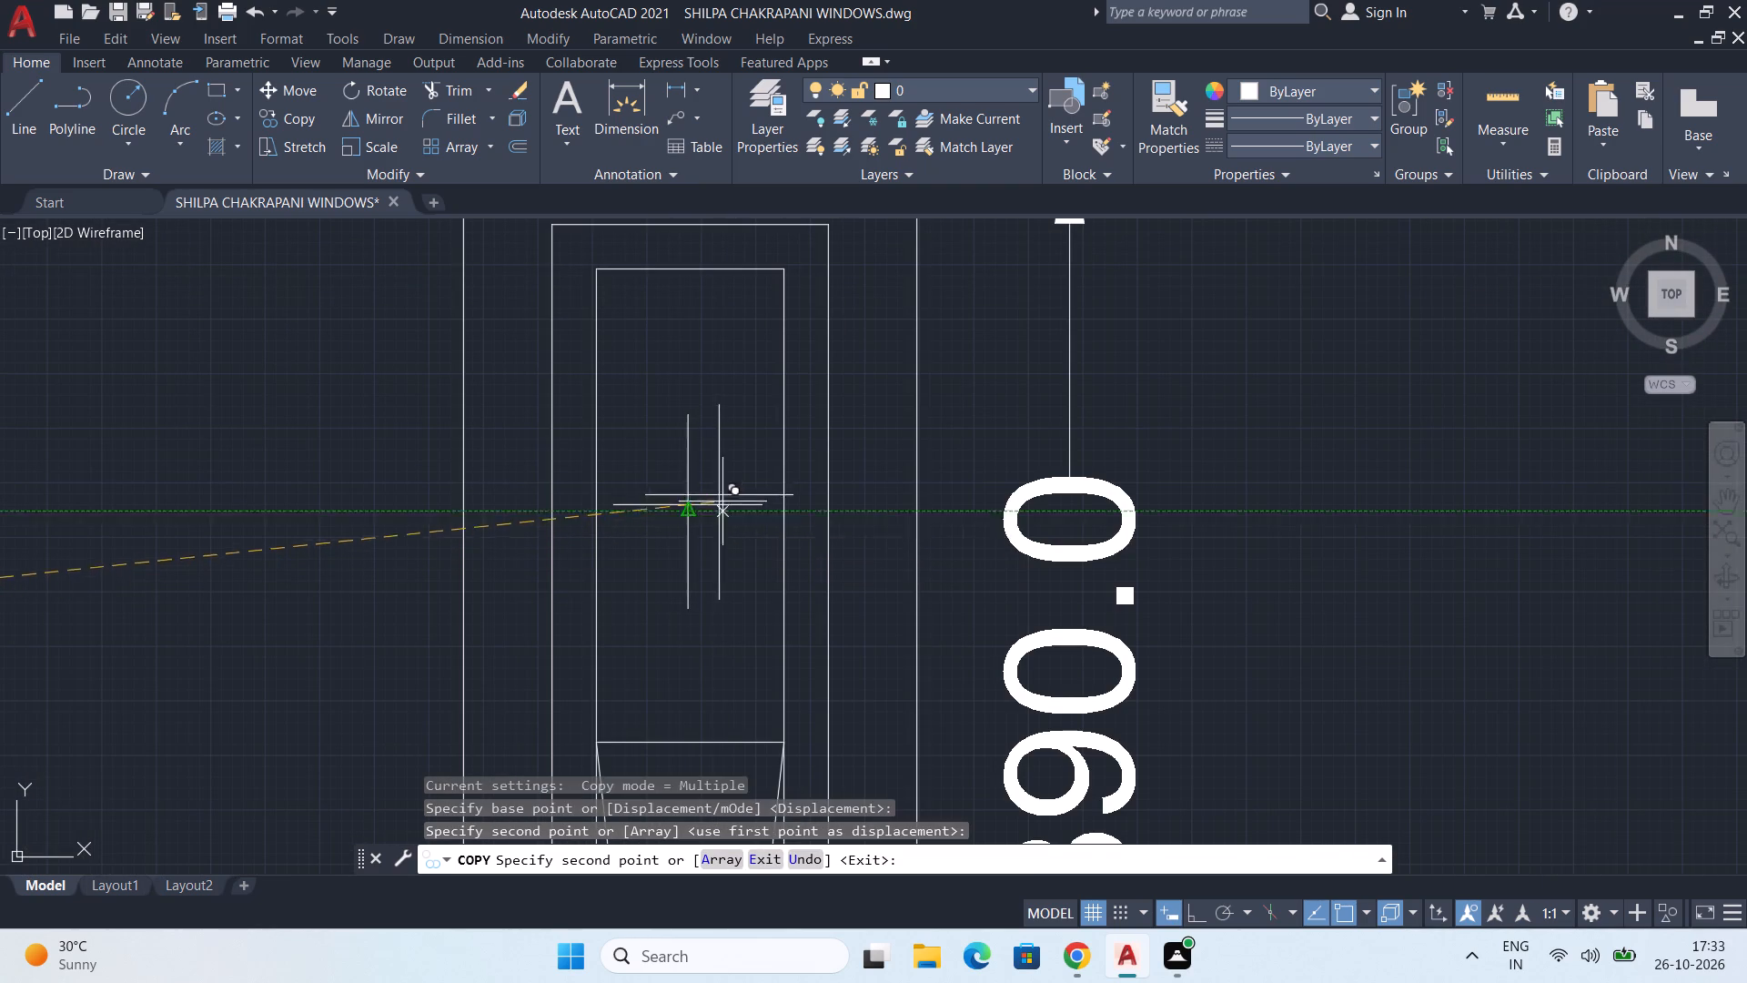
End the plus mark copying and look over the SECURITY ROOM, SERVANT ROOM and HOUSE rows with their symbols and size labels.
scroll(737, 497, "down", 3)
scroll(892, 513, "down", 2)
middle_click_drag(940, 398, 844, 535)
scroll(902, 449, "down", 1)
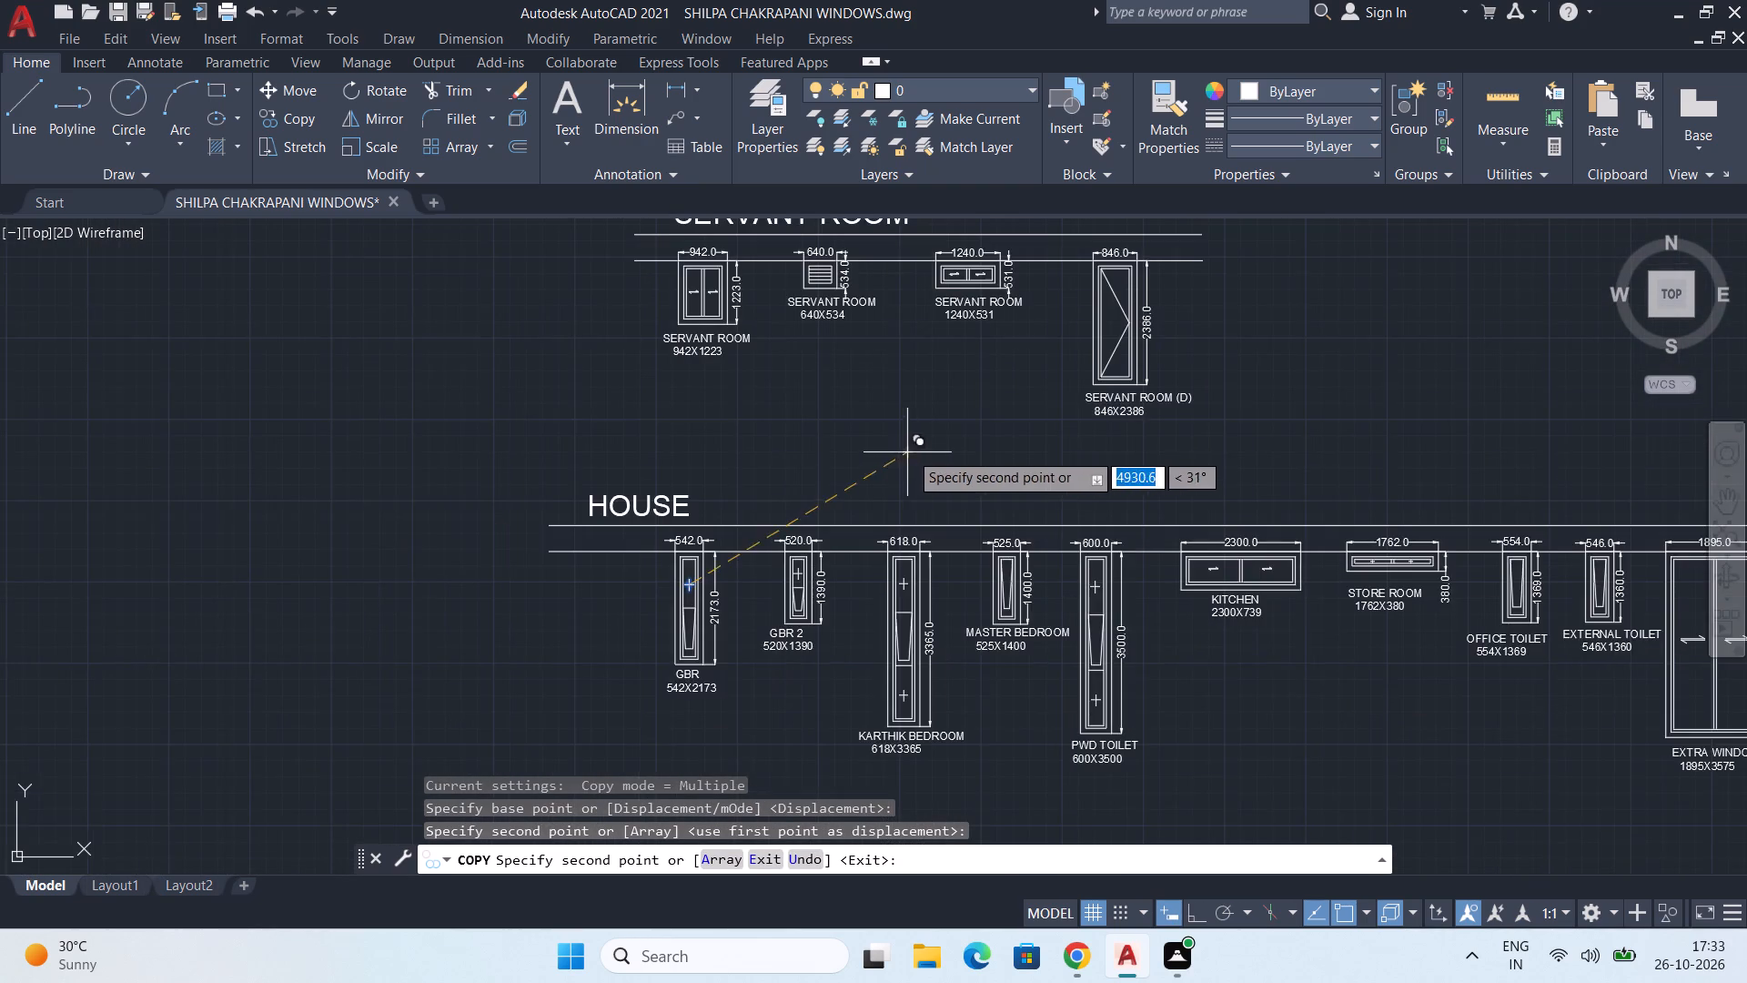
middle_click_drag(909, 451, 824, 573)
middle_click_drag(770, 535, 705, 654)
middle_click_drag(735, 622, 685, 684)
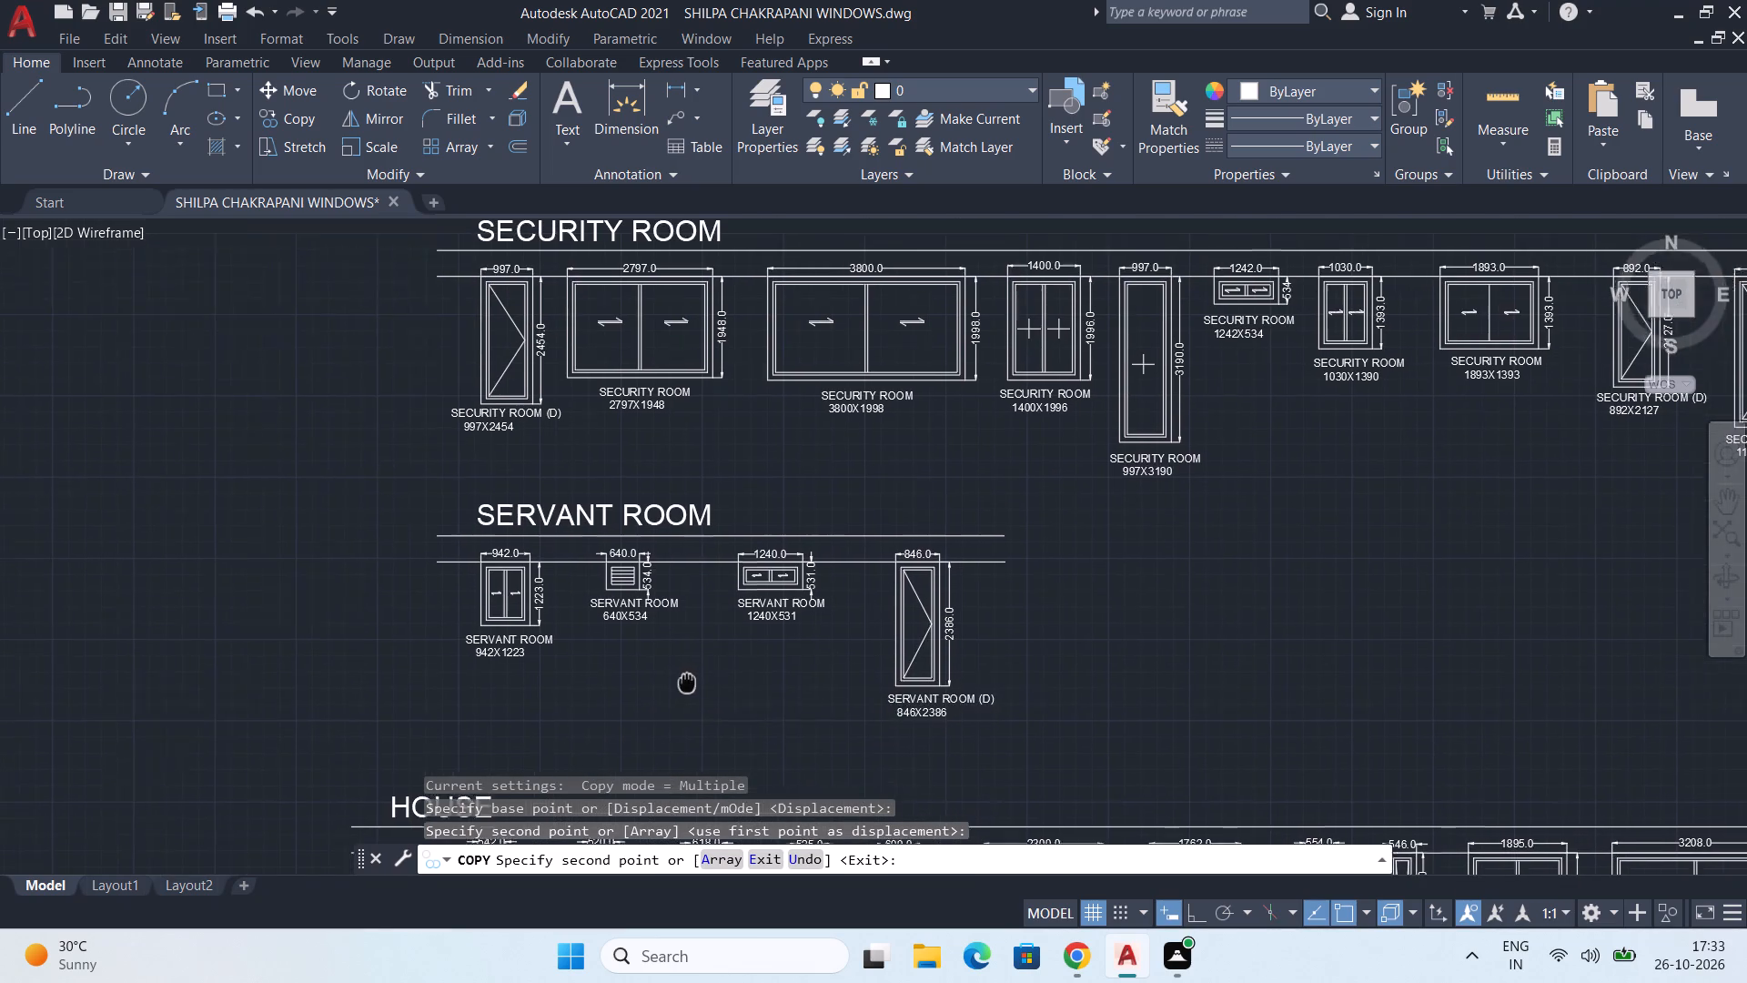
middle_click_drag(685, 684, 678, 691)
middle_click_drag(1126, 590, 546, 622)
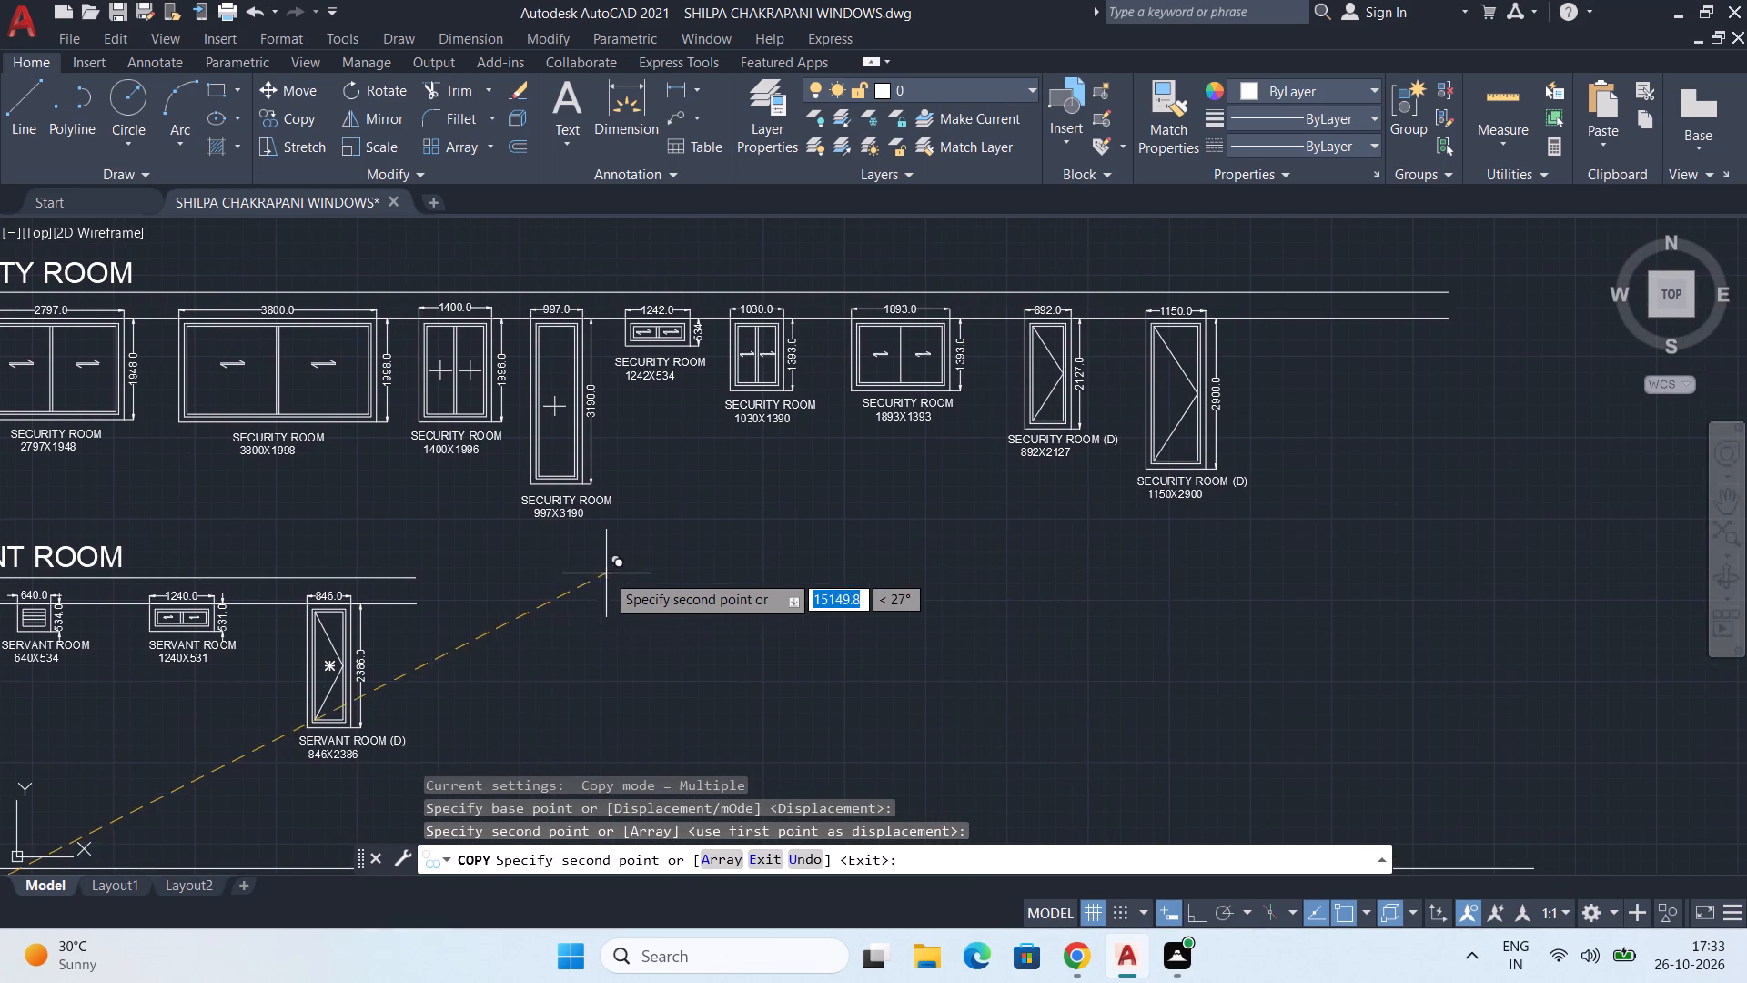
key("Escape")
middle_click_drag(335, 588, 561, 593)
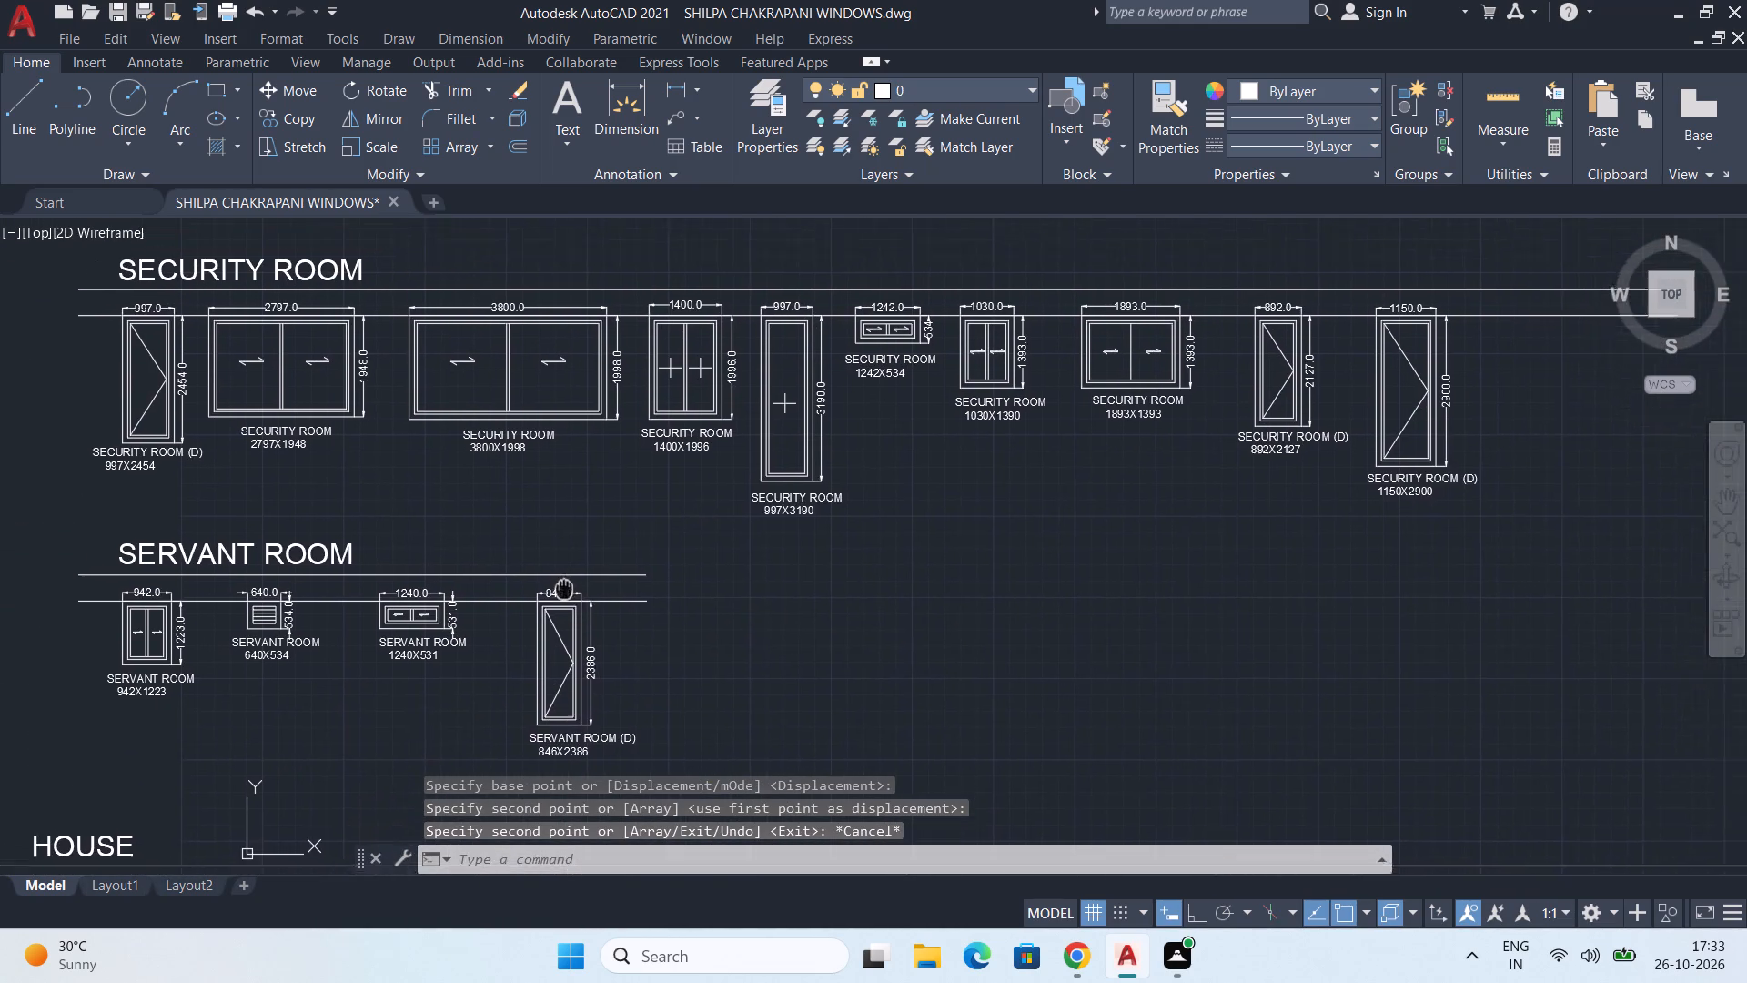
middle_click_drag(561, 593, 524, 402)
scroll(579, 434, "down", 1)
middle_click_drag(696, 643, 700, 601)
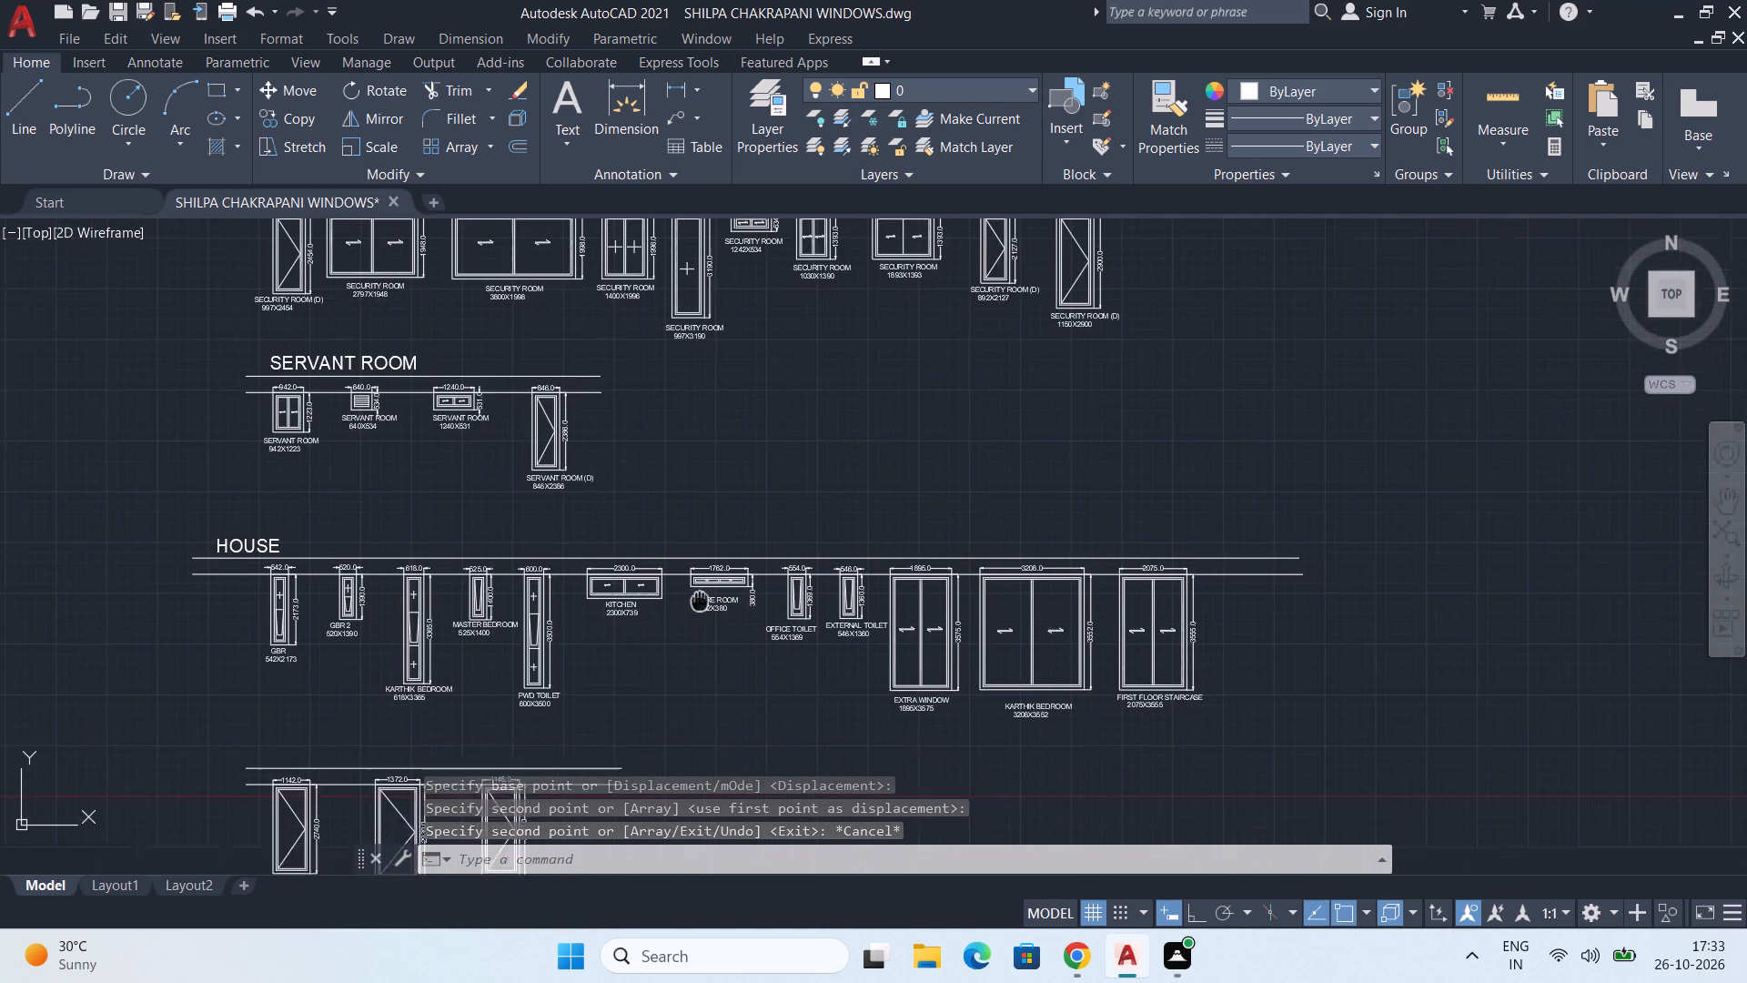
middle_click_drag(700, 601, 688, 541)
scroll(716, 523, "up", 2)
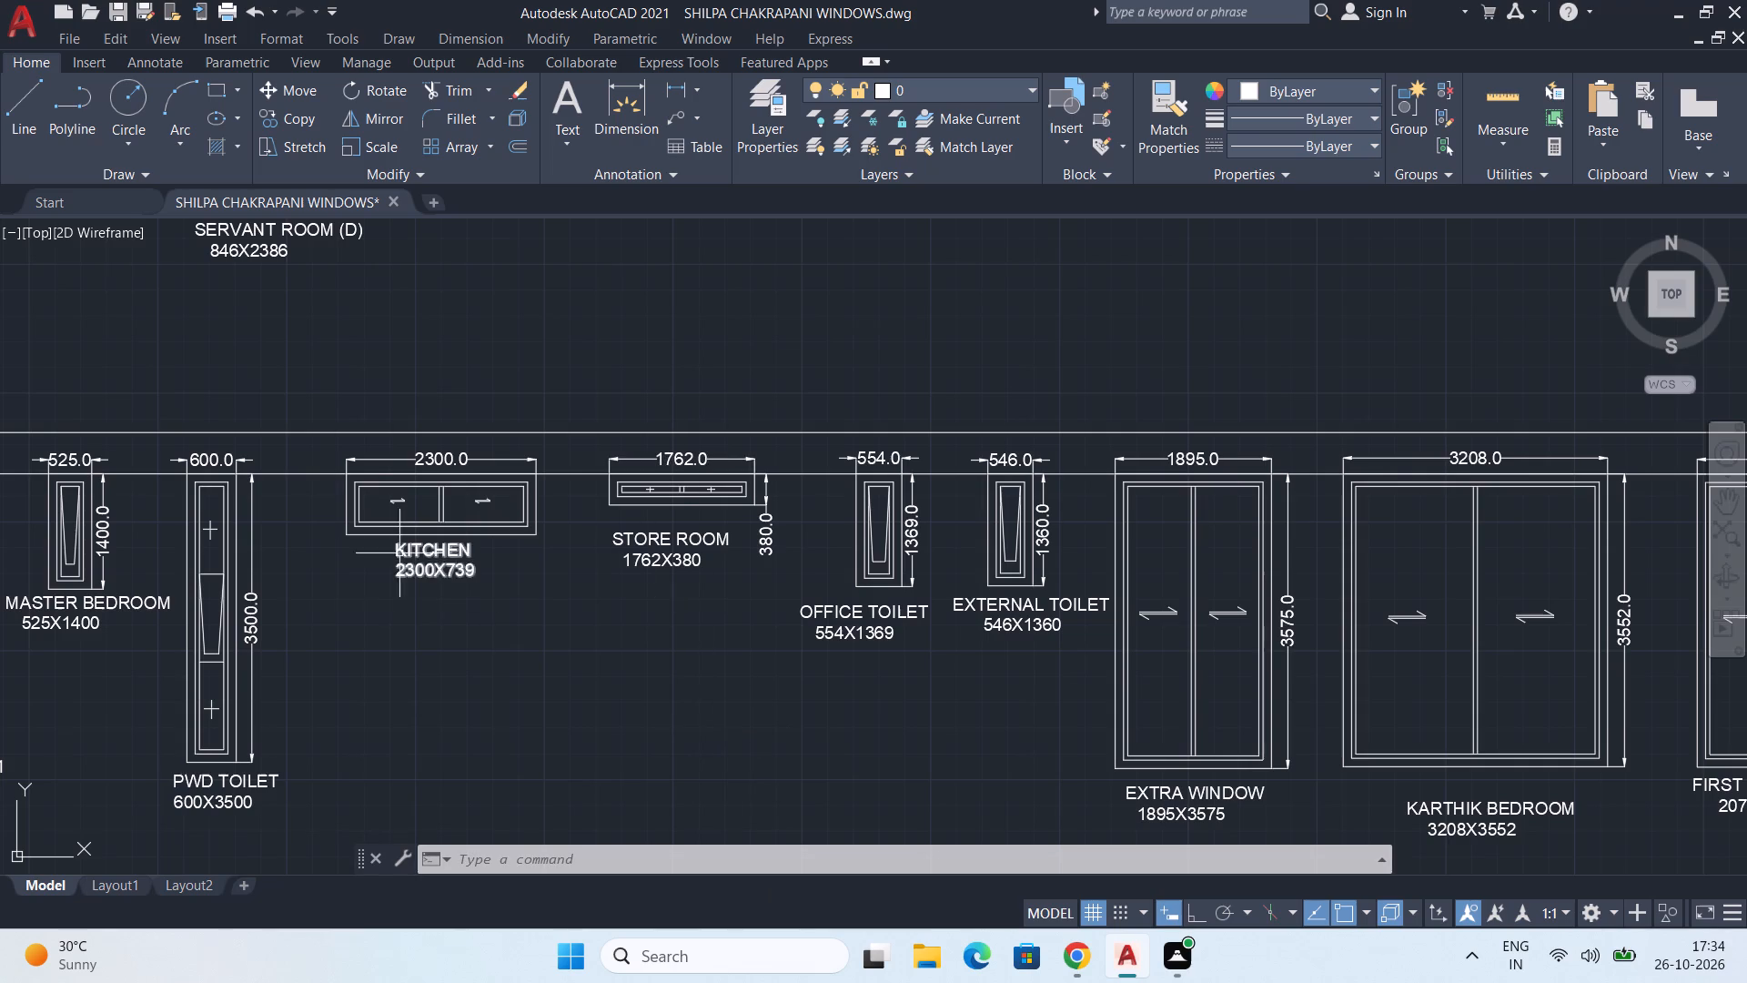
Examine the HOUSE windows and the door row below them, comparing their layout and labels with the other room rows.
scroll(399, 552, "down", 1)
middle_click_drag(461, 573, 553, 434)
scroll(343, 647, "down", 1)
middle_click_drag(407, 553, 641, 628)
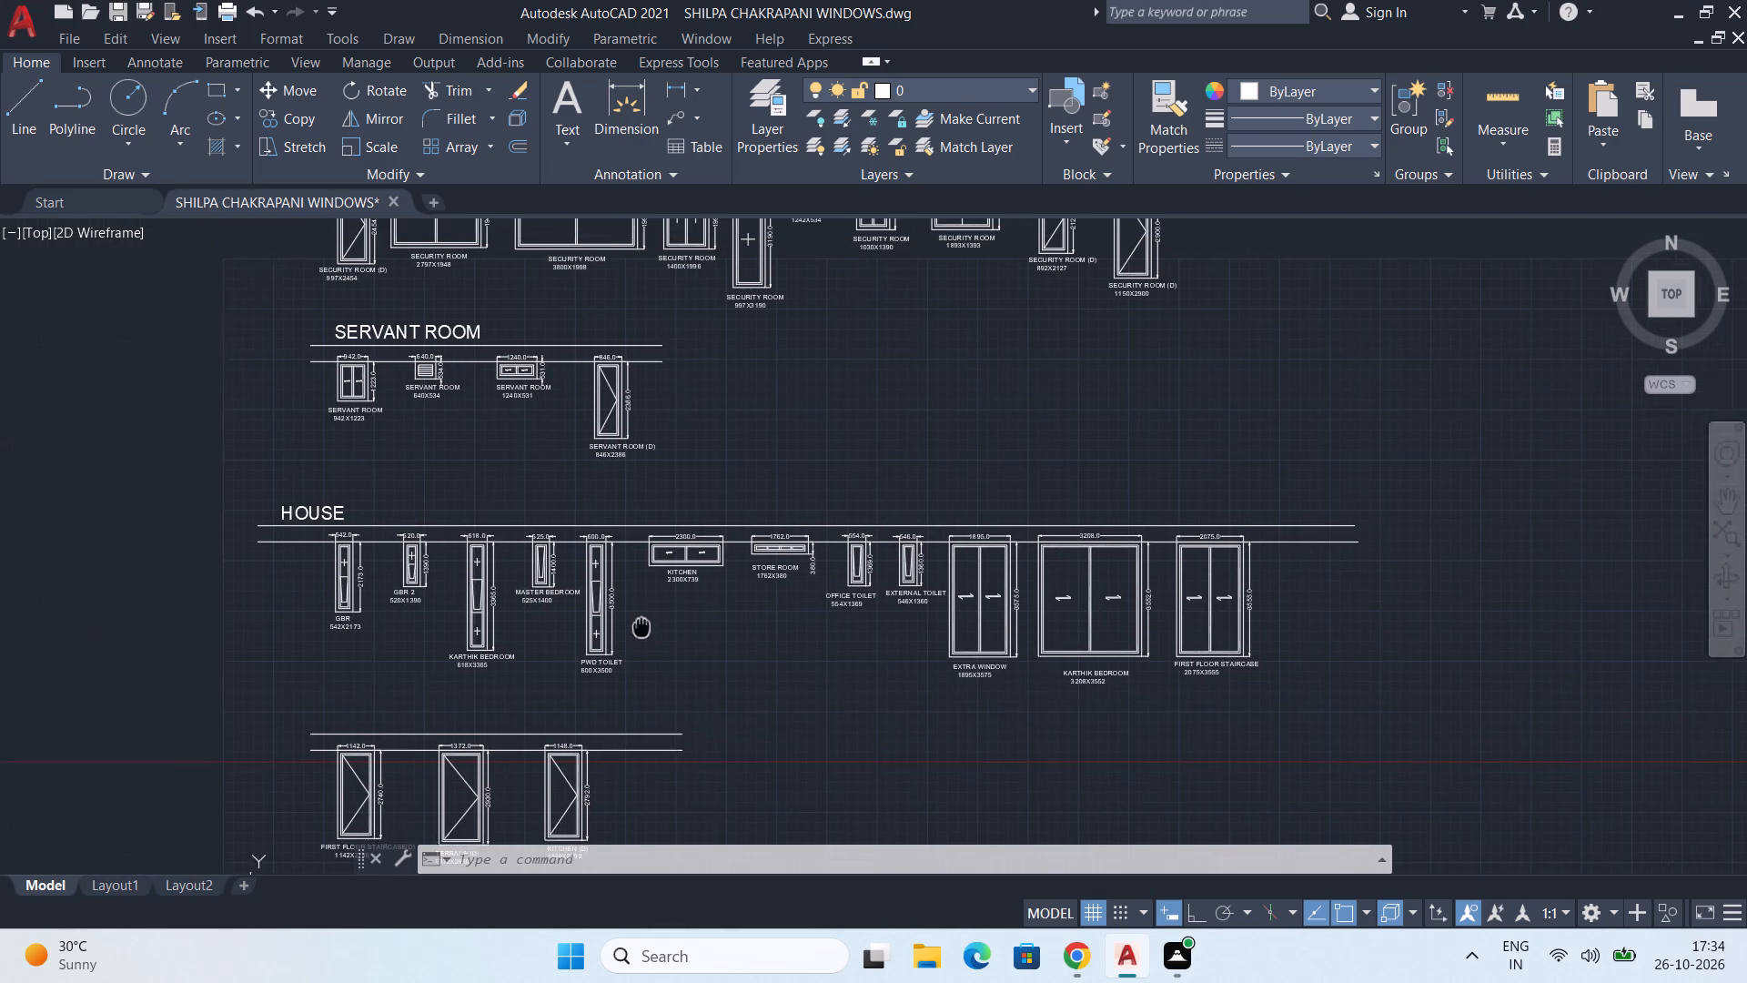
middle_click_drag(641, 628, 642, 632)
scroll(461, 447, "up", 1)
middle_click_drag(579, 577, 580, 448)
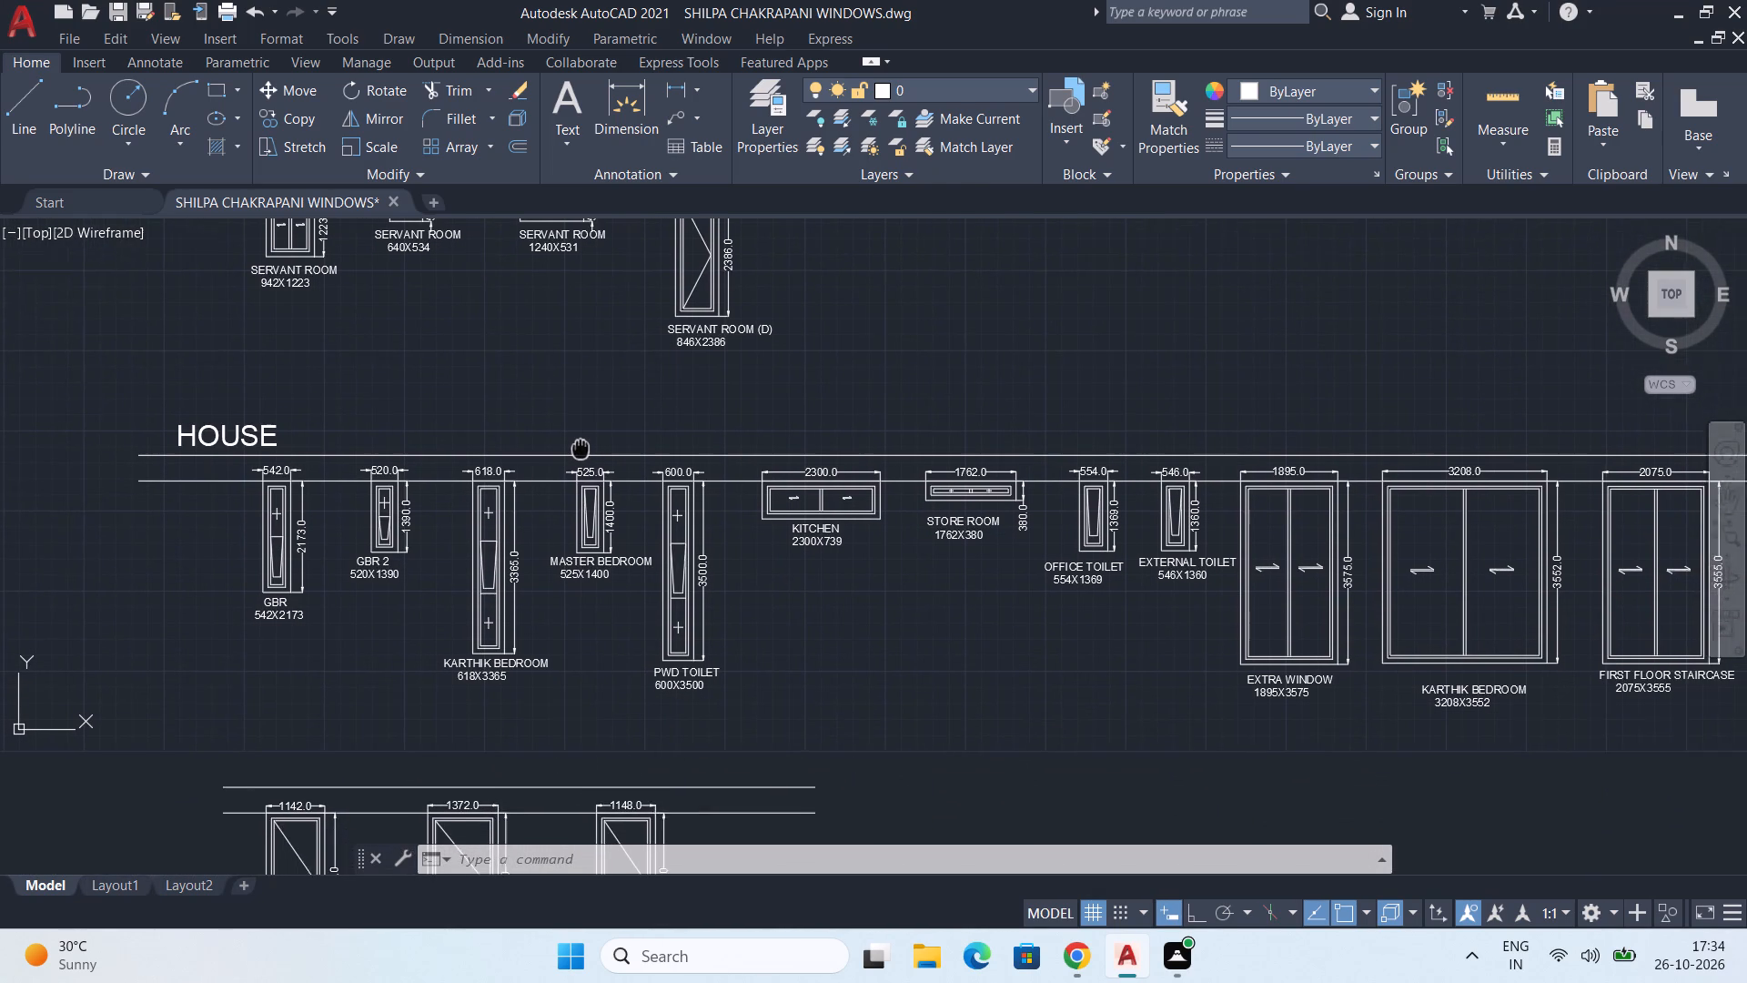
middle_click_drag(580, 448, 574, 438)
scroll(530, 521, "down", 1)
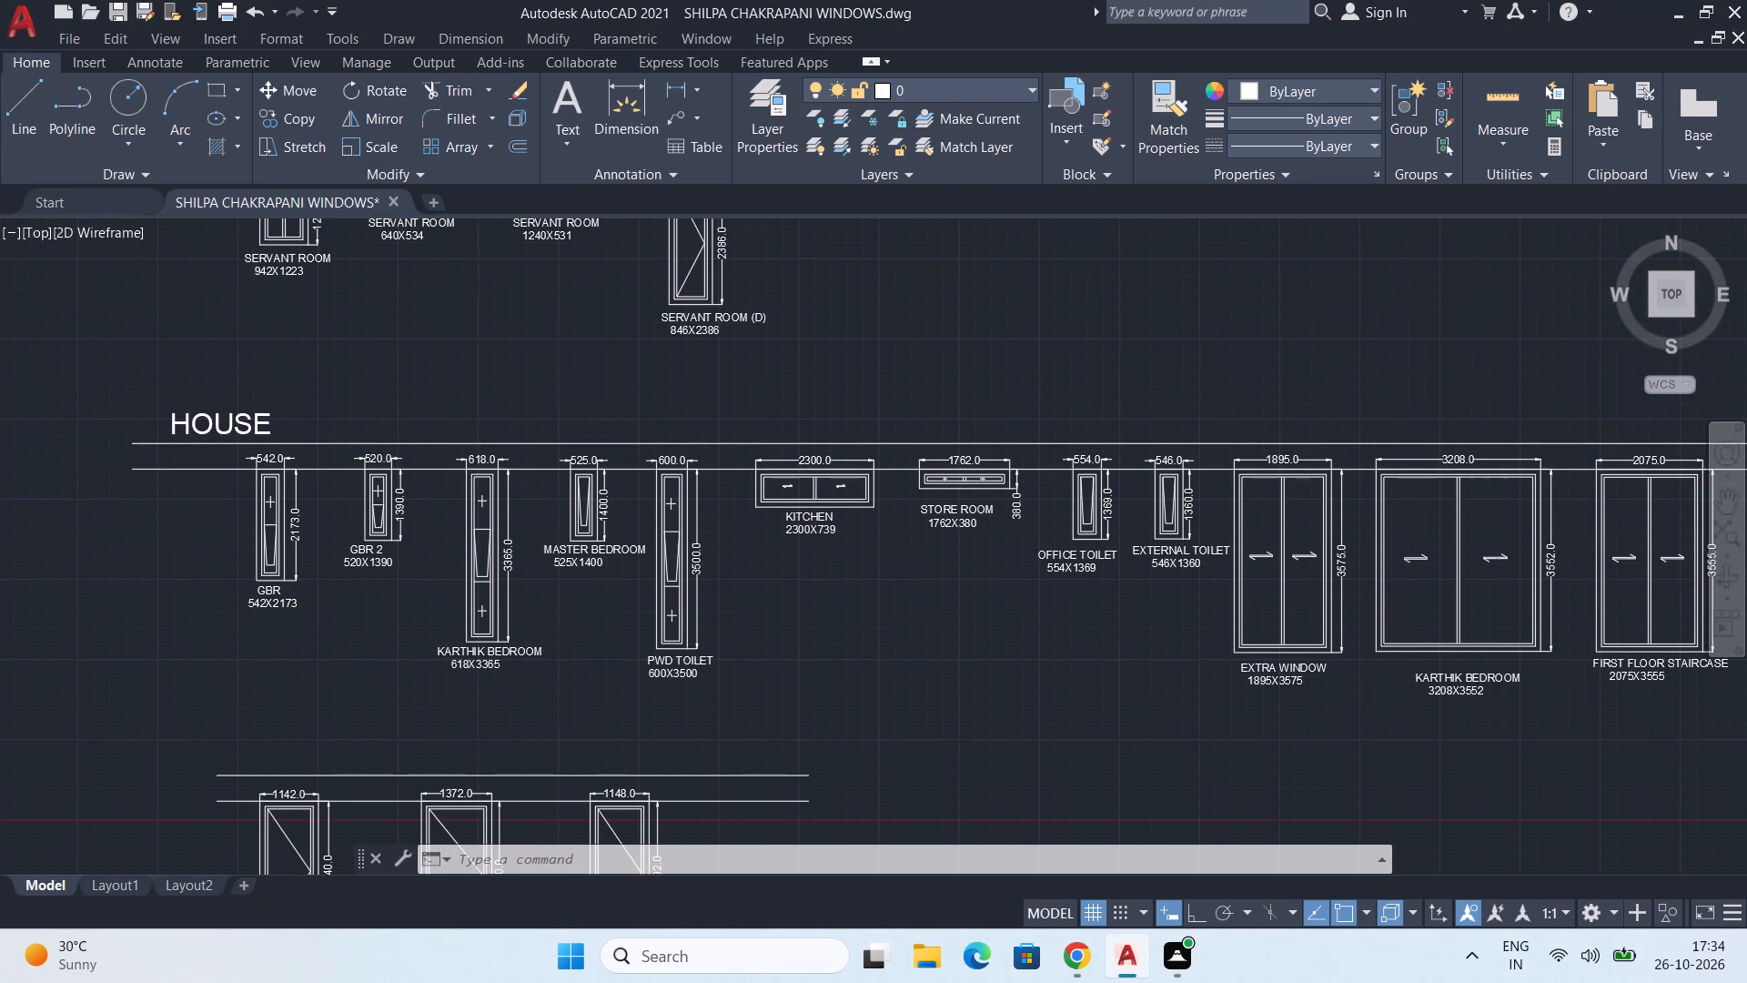
middle_click_drag(517, 617, 558, 542)
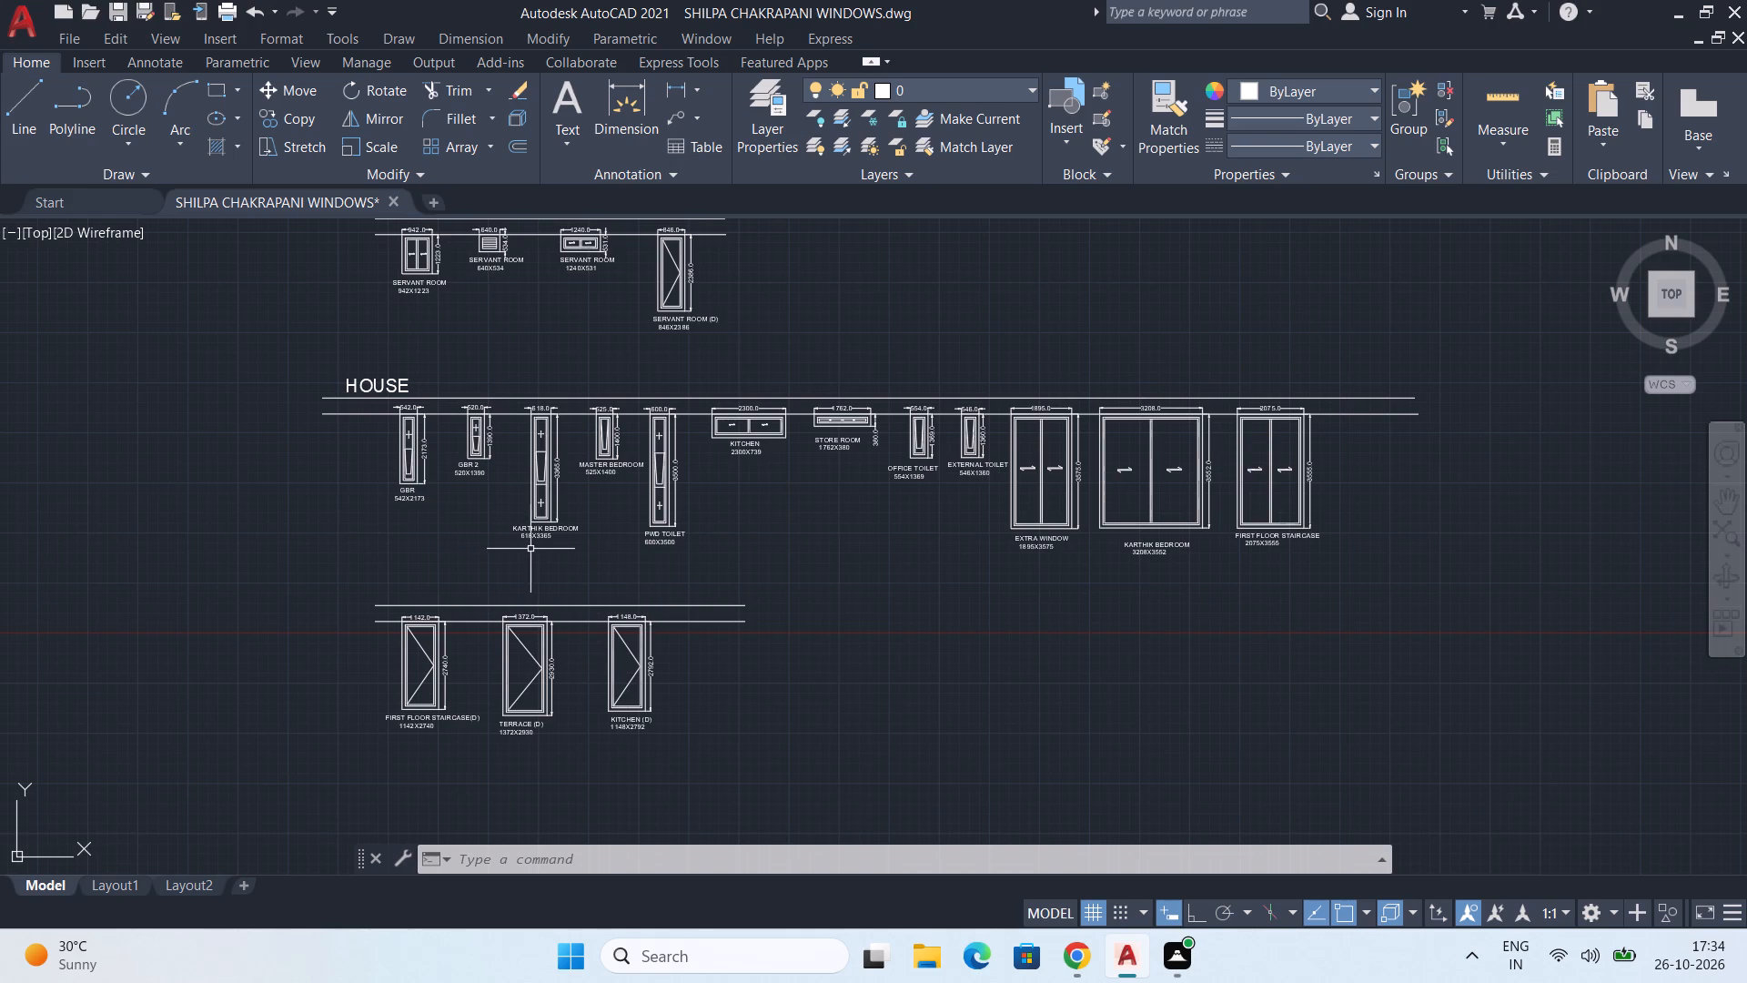
middle_click_drag(467, 529, 478, 639)
scroll(483, 511, "down", 1)
middle_click_drag(488, 509, 502, 574)
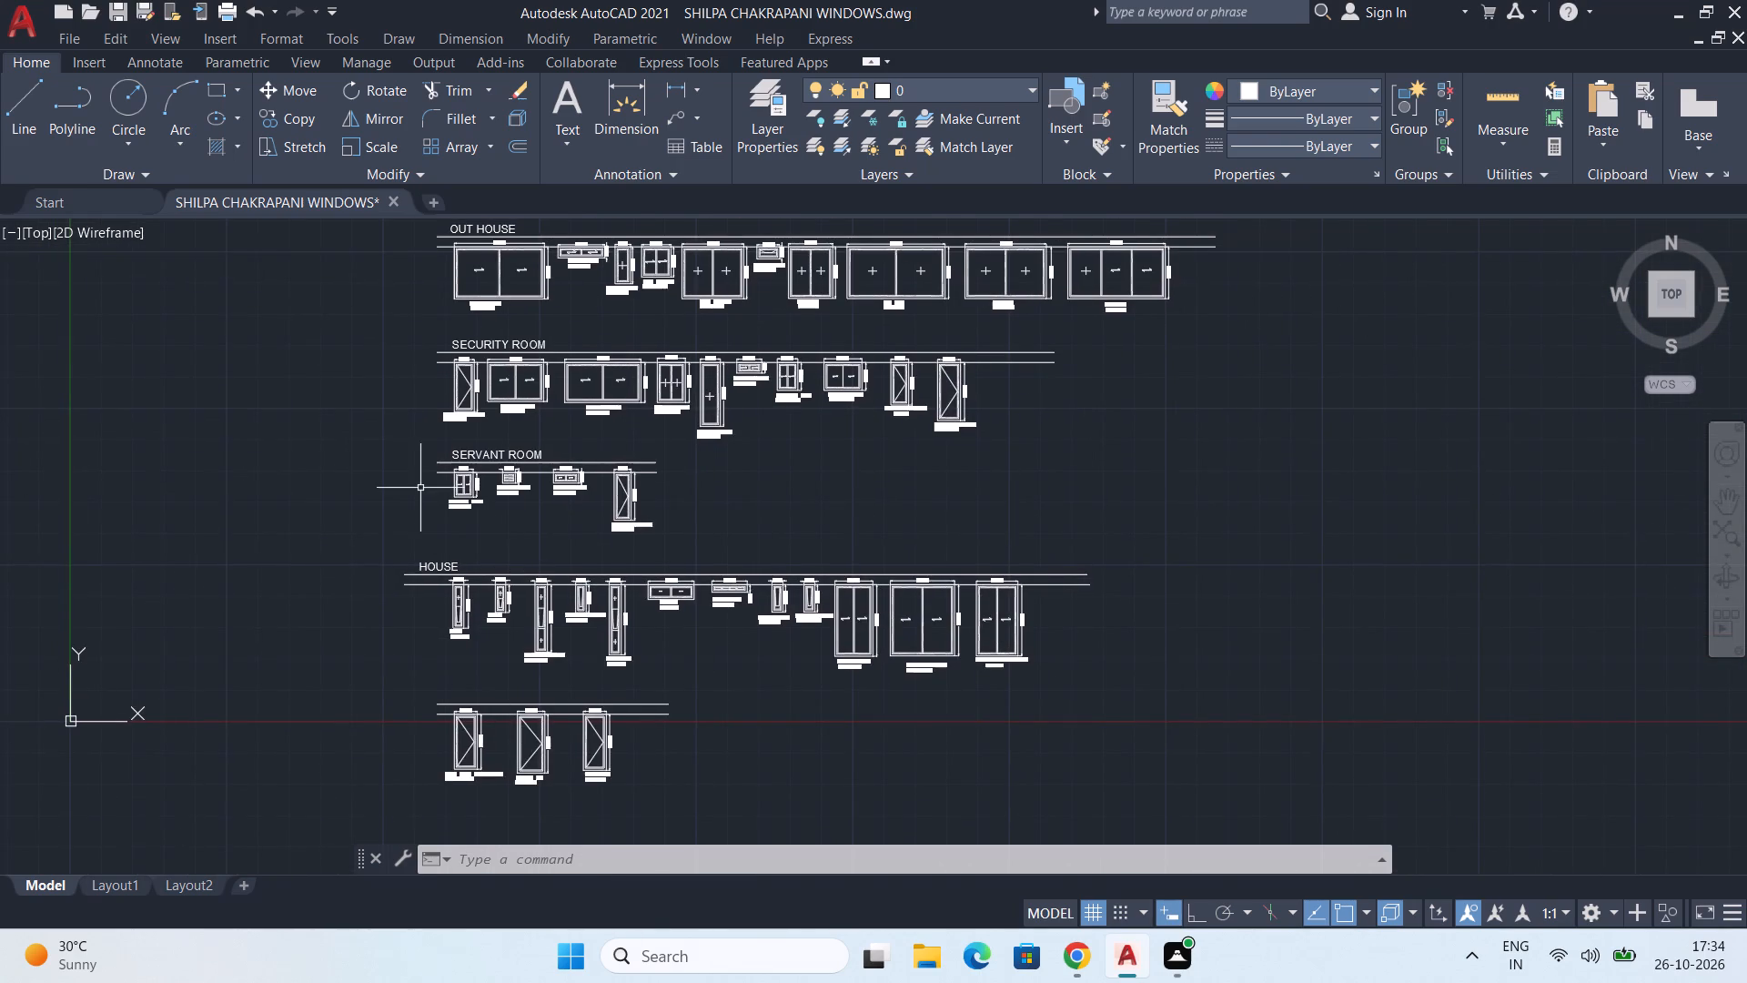
scroll(425, 486, "up", 1)
middle_click_drag(492, 569, 477, 573)
scroll(422, 642, "up", 2)
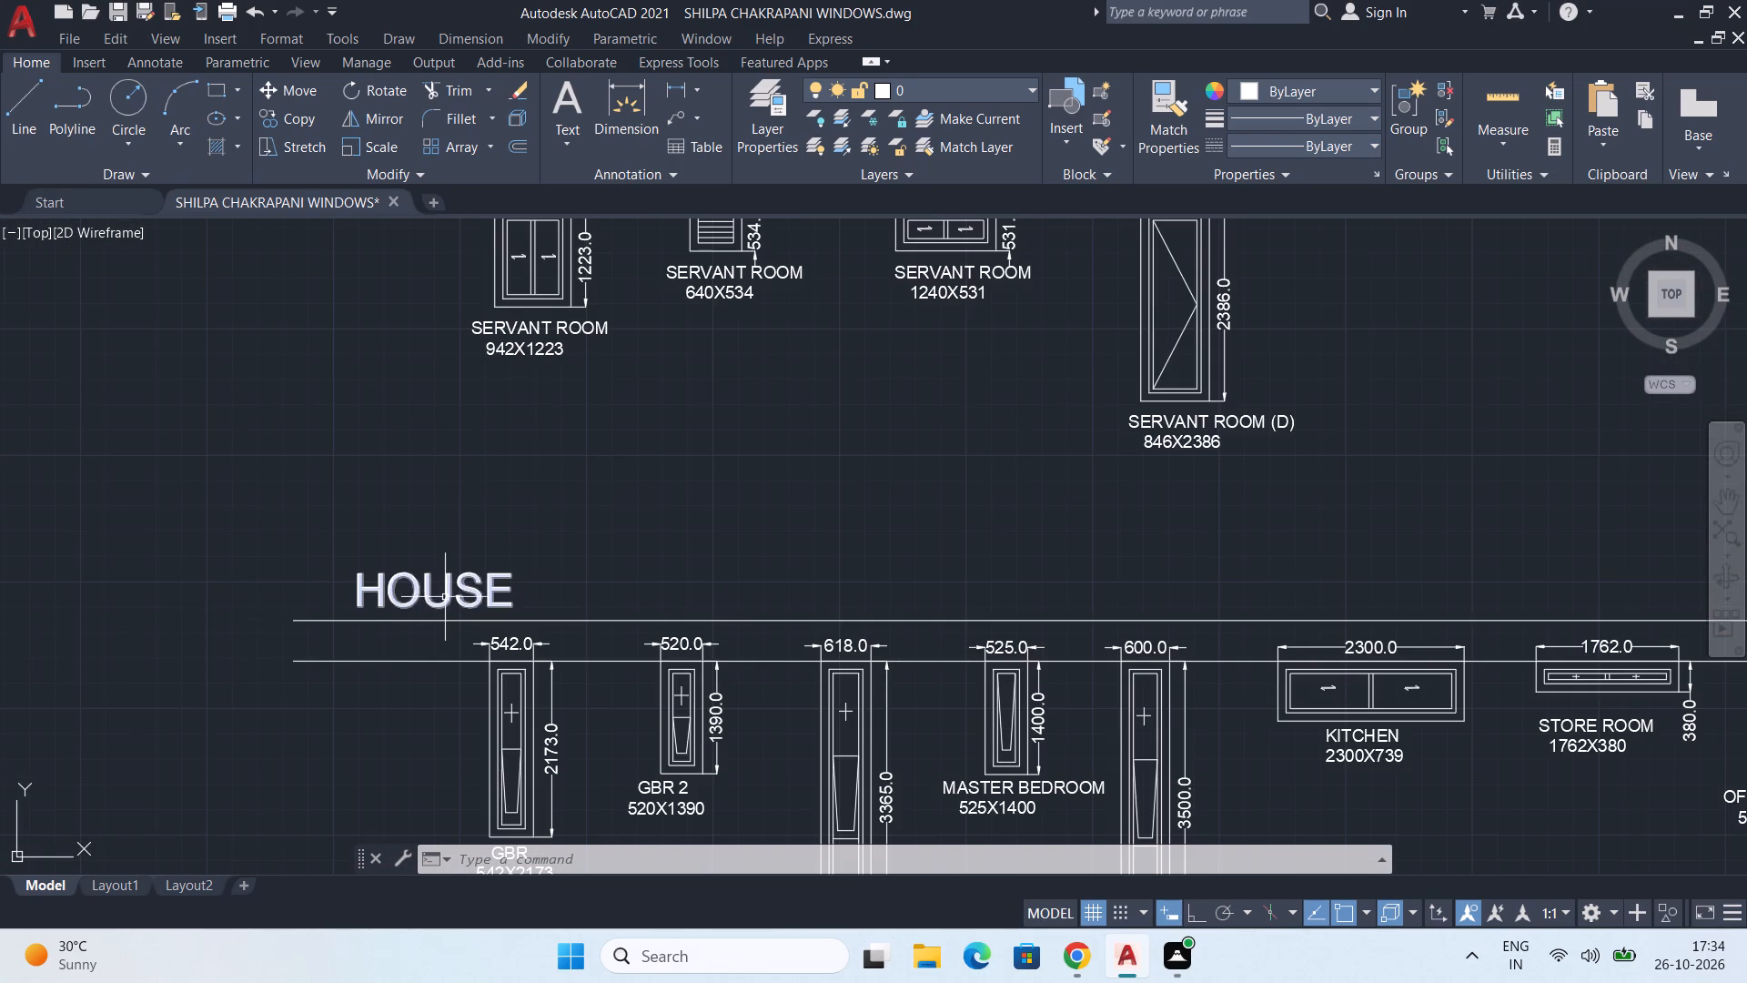
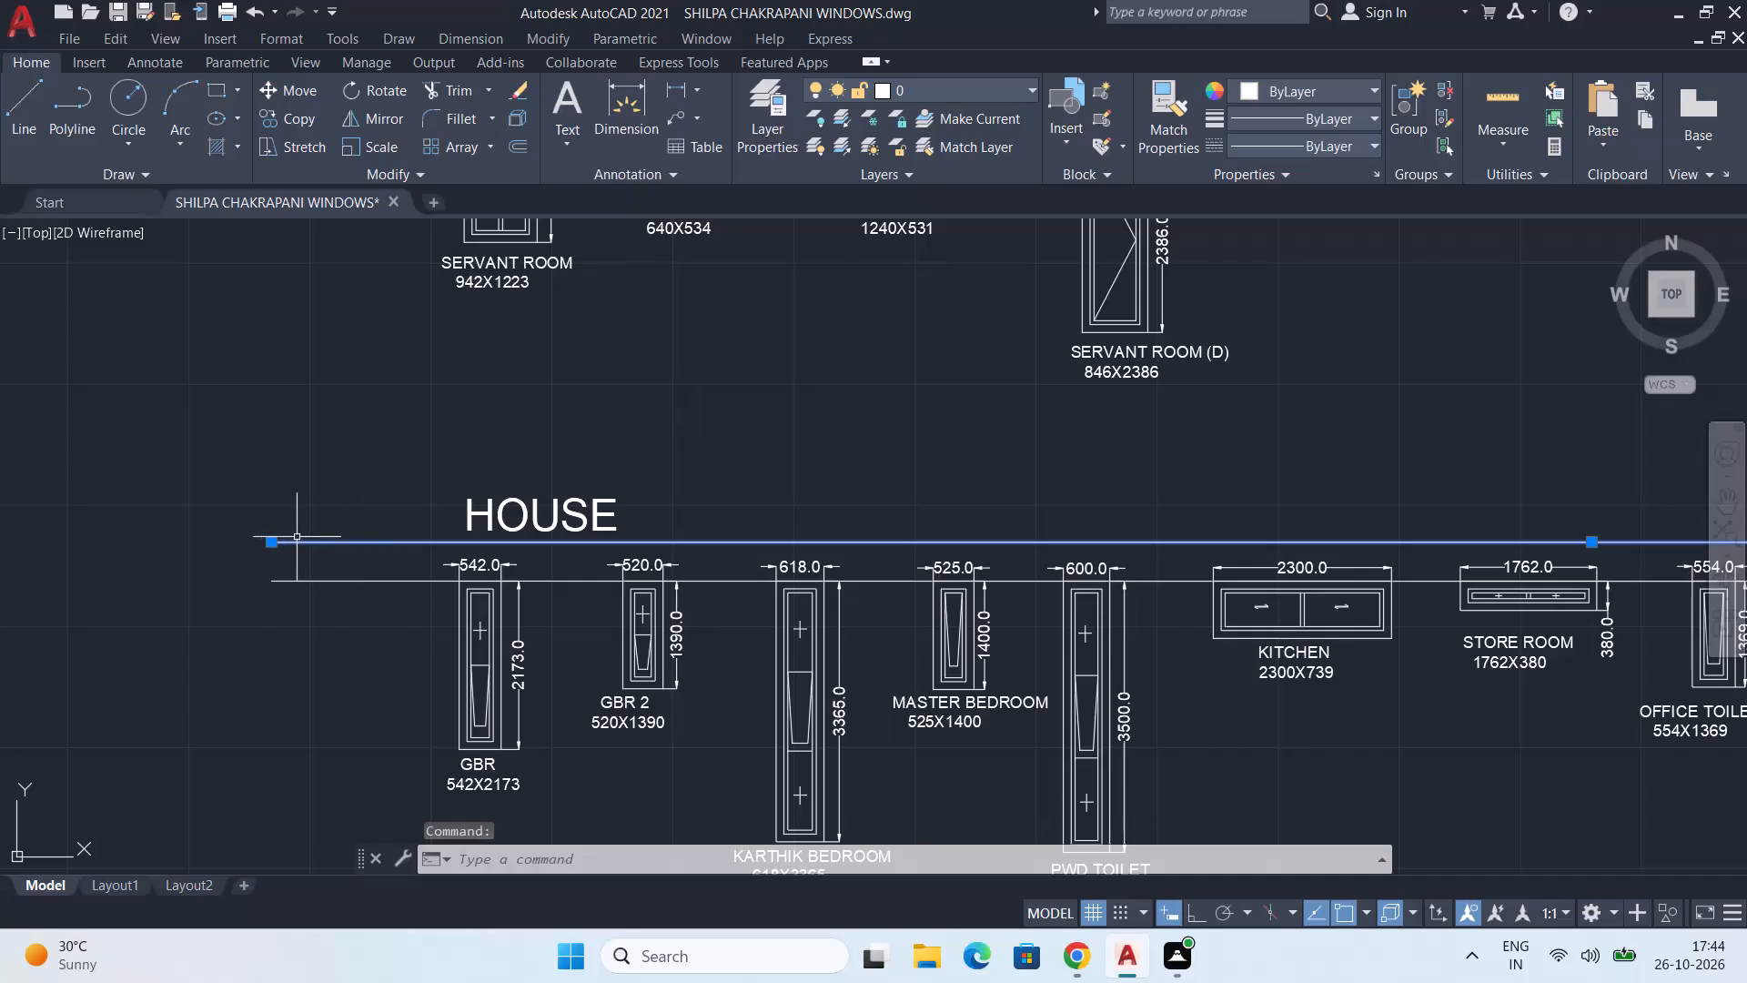
Shorten the upper HOUSE row line by stretching its starting end to just before the HOUSE title.
left_click_drag(269, 538, 300, 549)
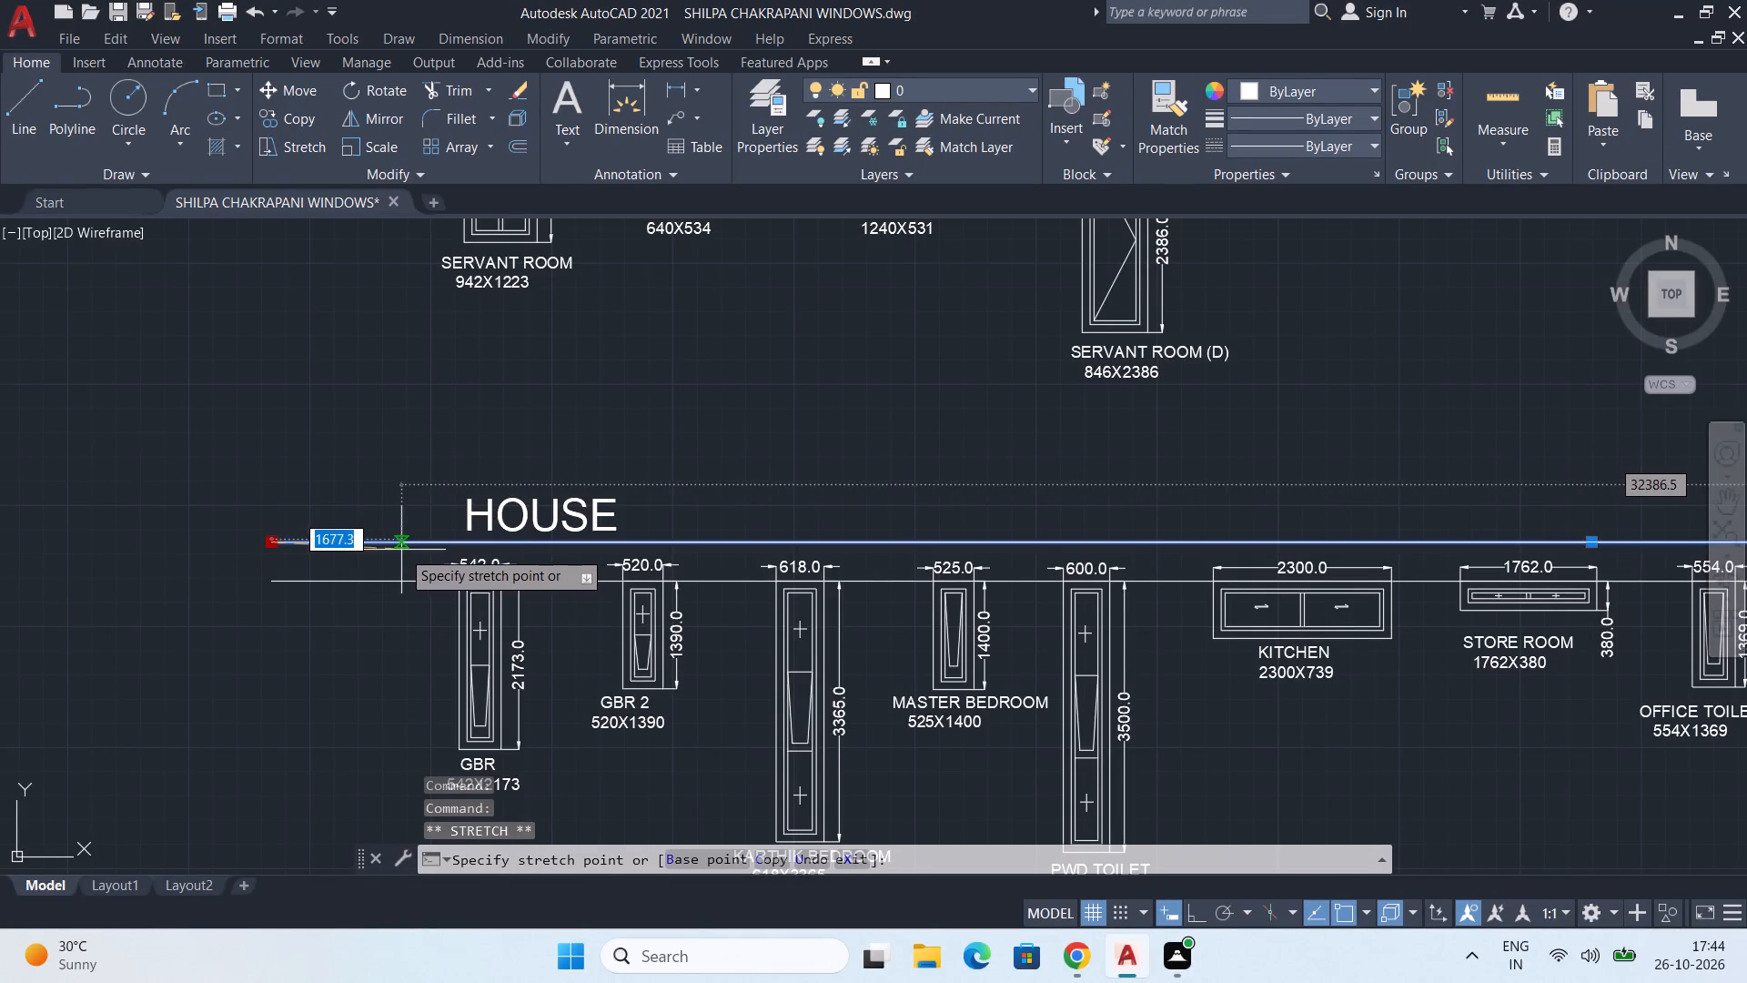
scroll(401, 549, "down", 1)
left_click(417, 542)
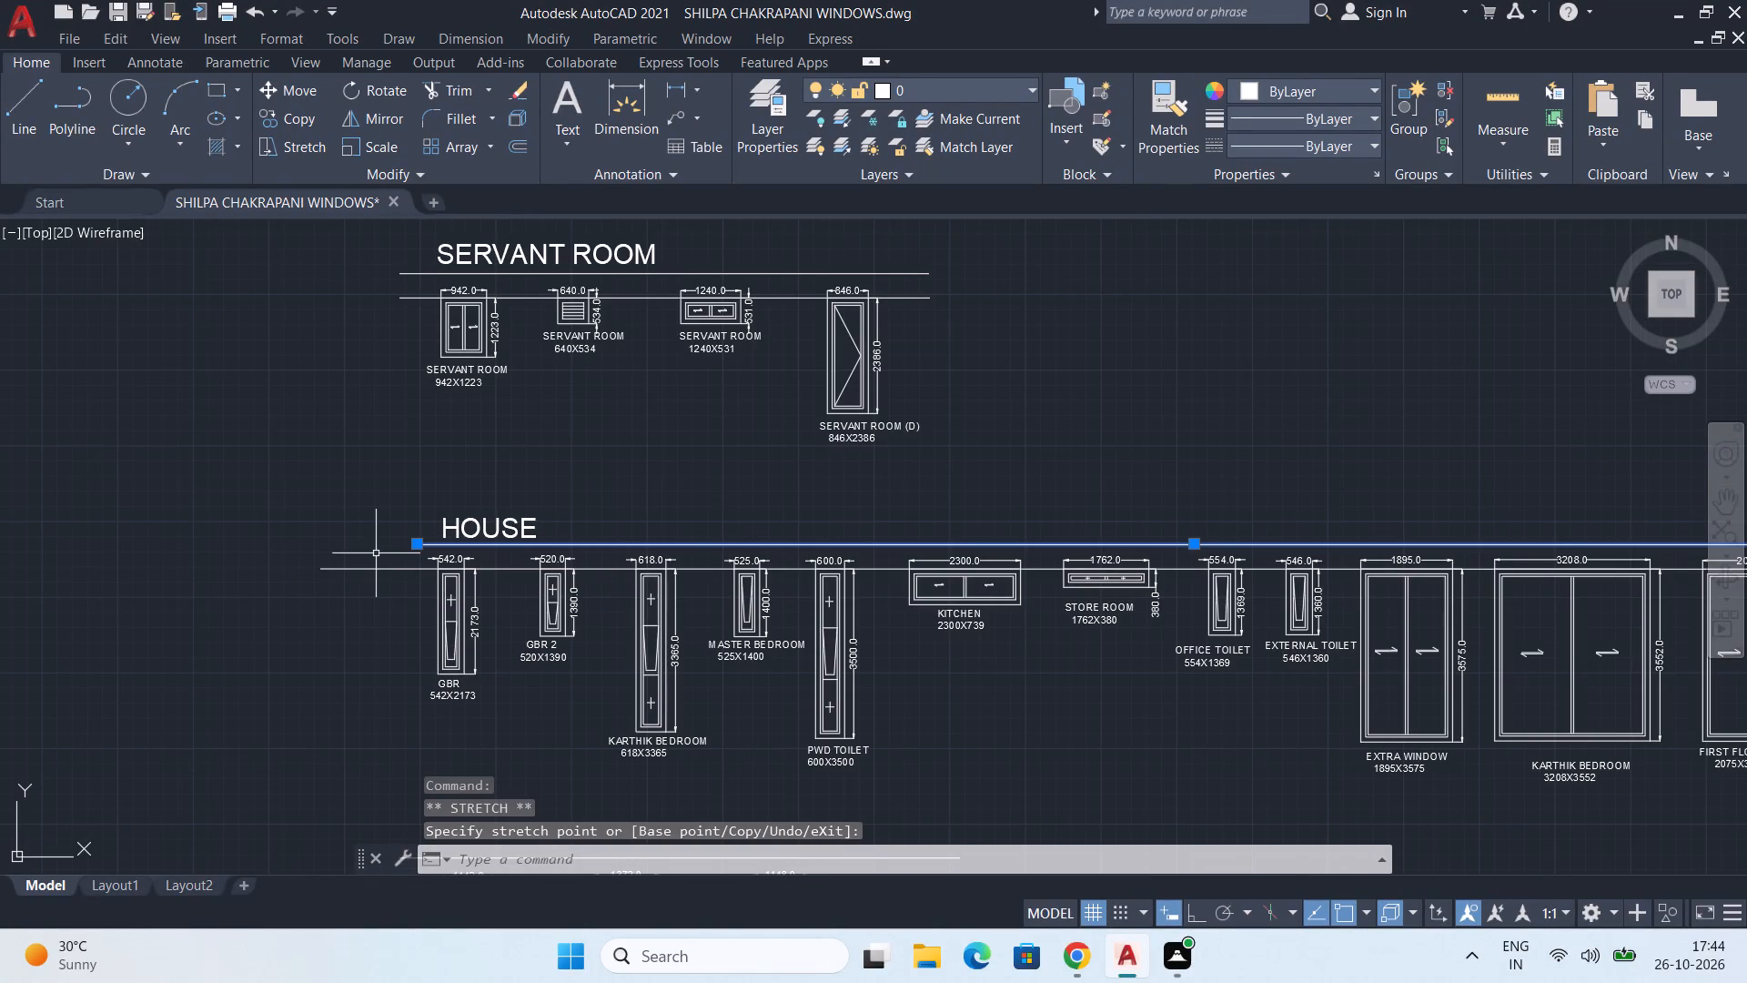
scroll(409, 574, "up", 2)
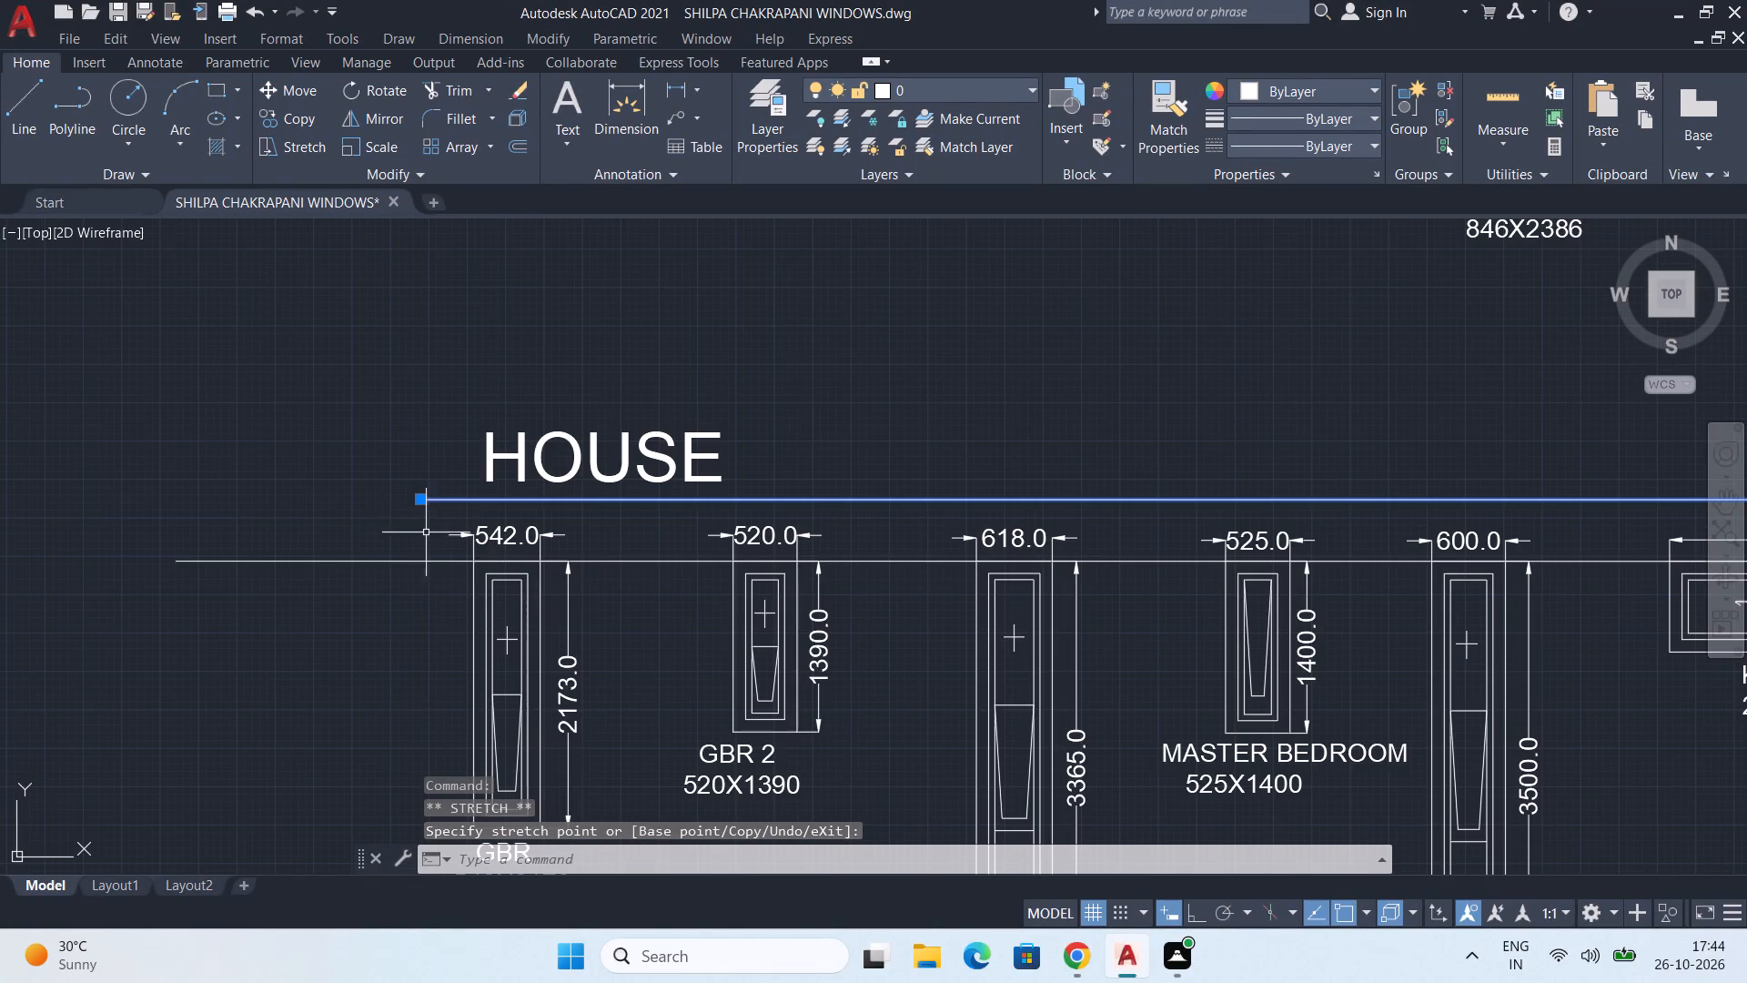
left_click(424, 502)
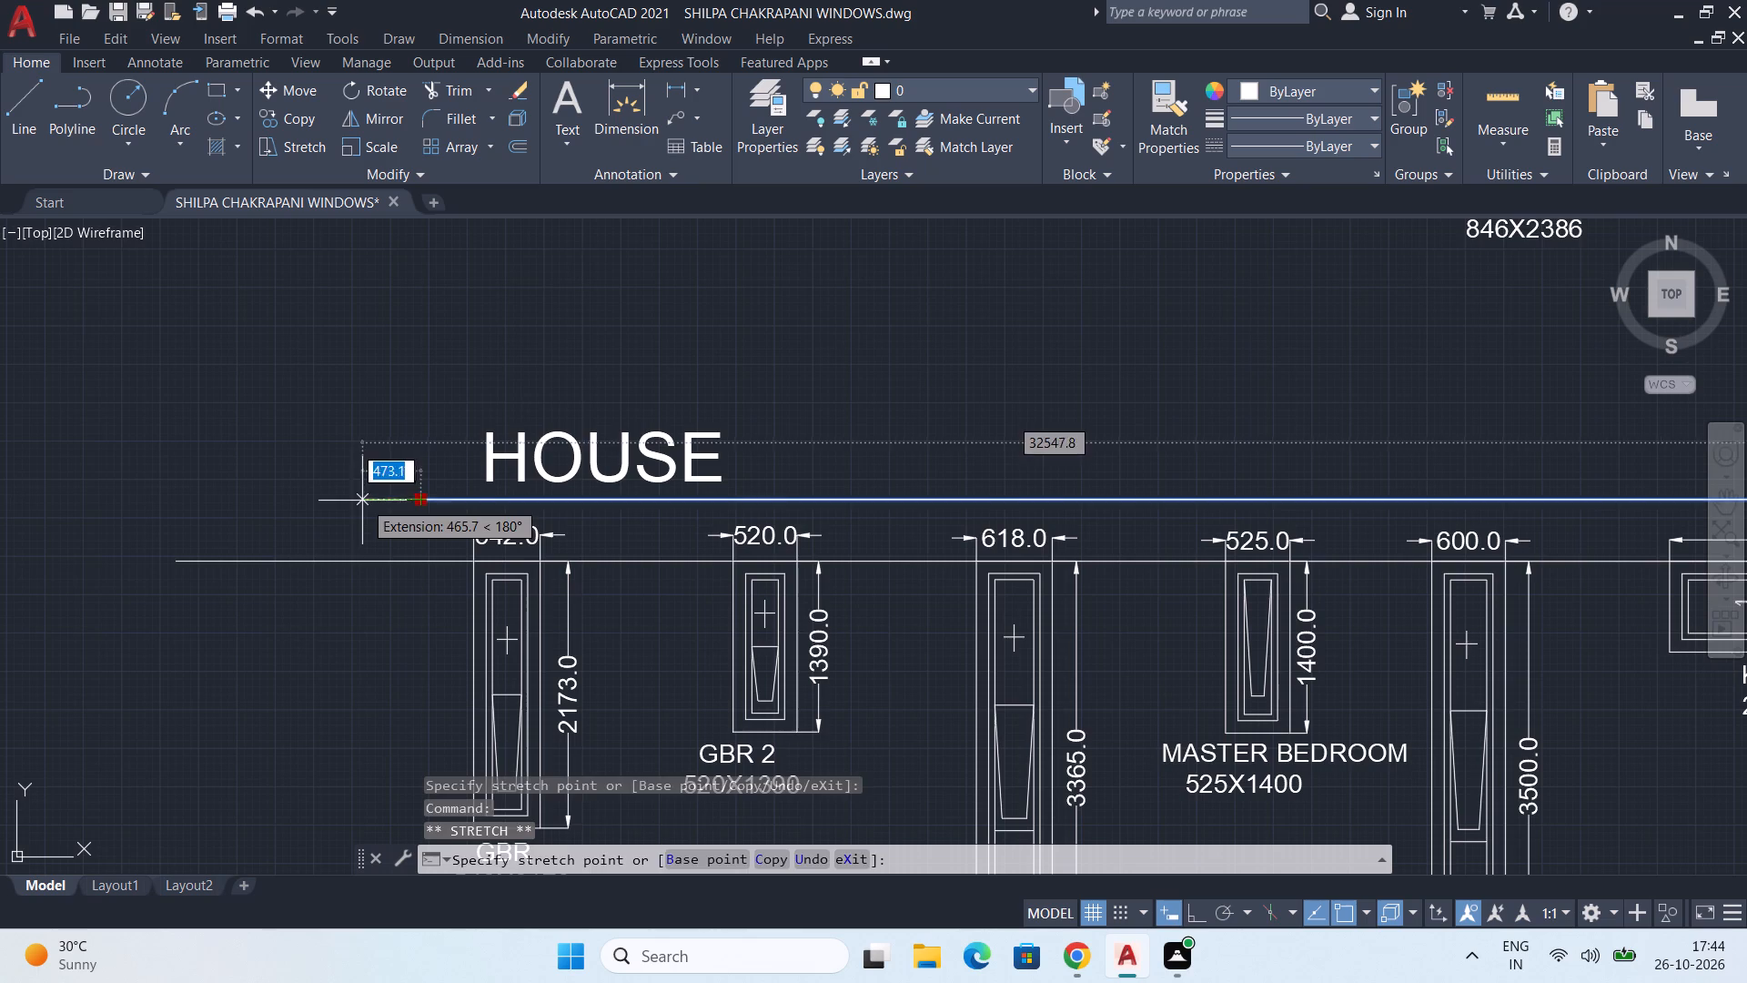
left_click(362, 501)
Shorten the lower HOUSE row line so its starting end aligns with the upper line's end.
left_click(325, 562)
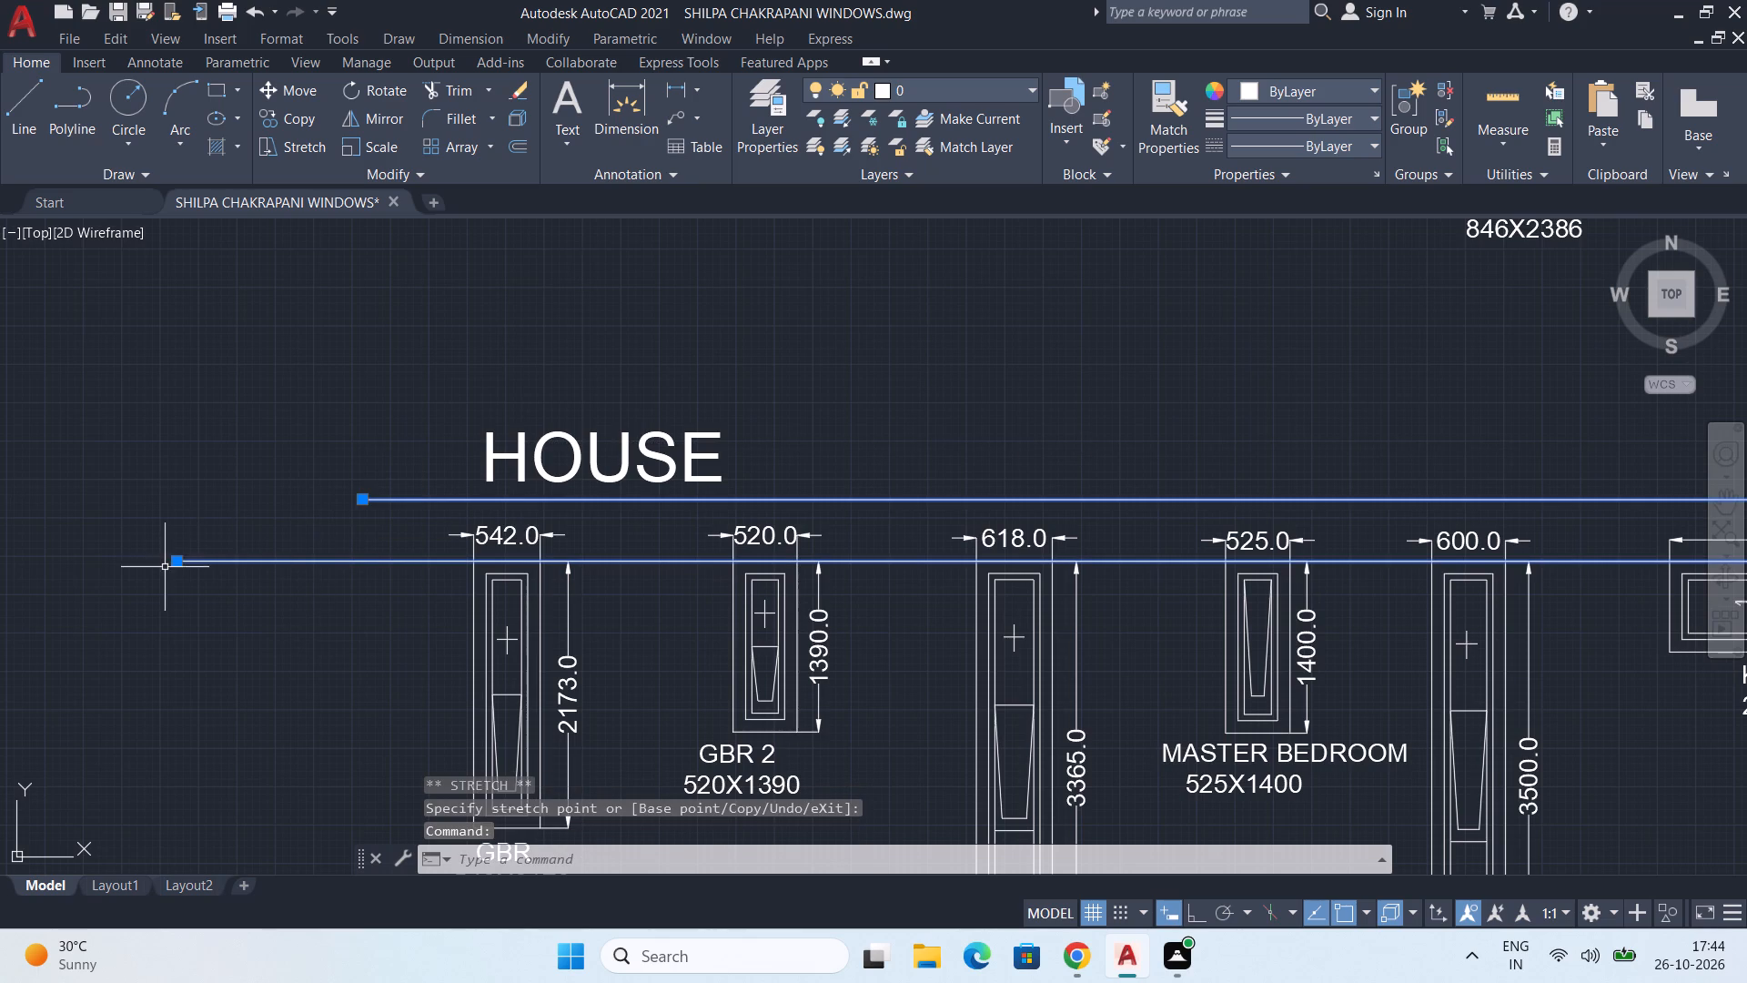
left_click_drag(177, 560, 189, 557)
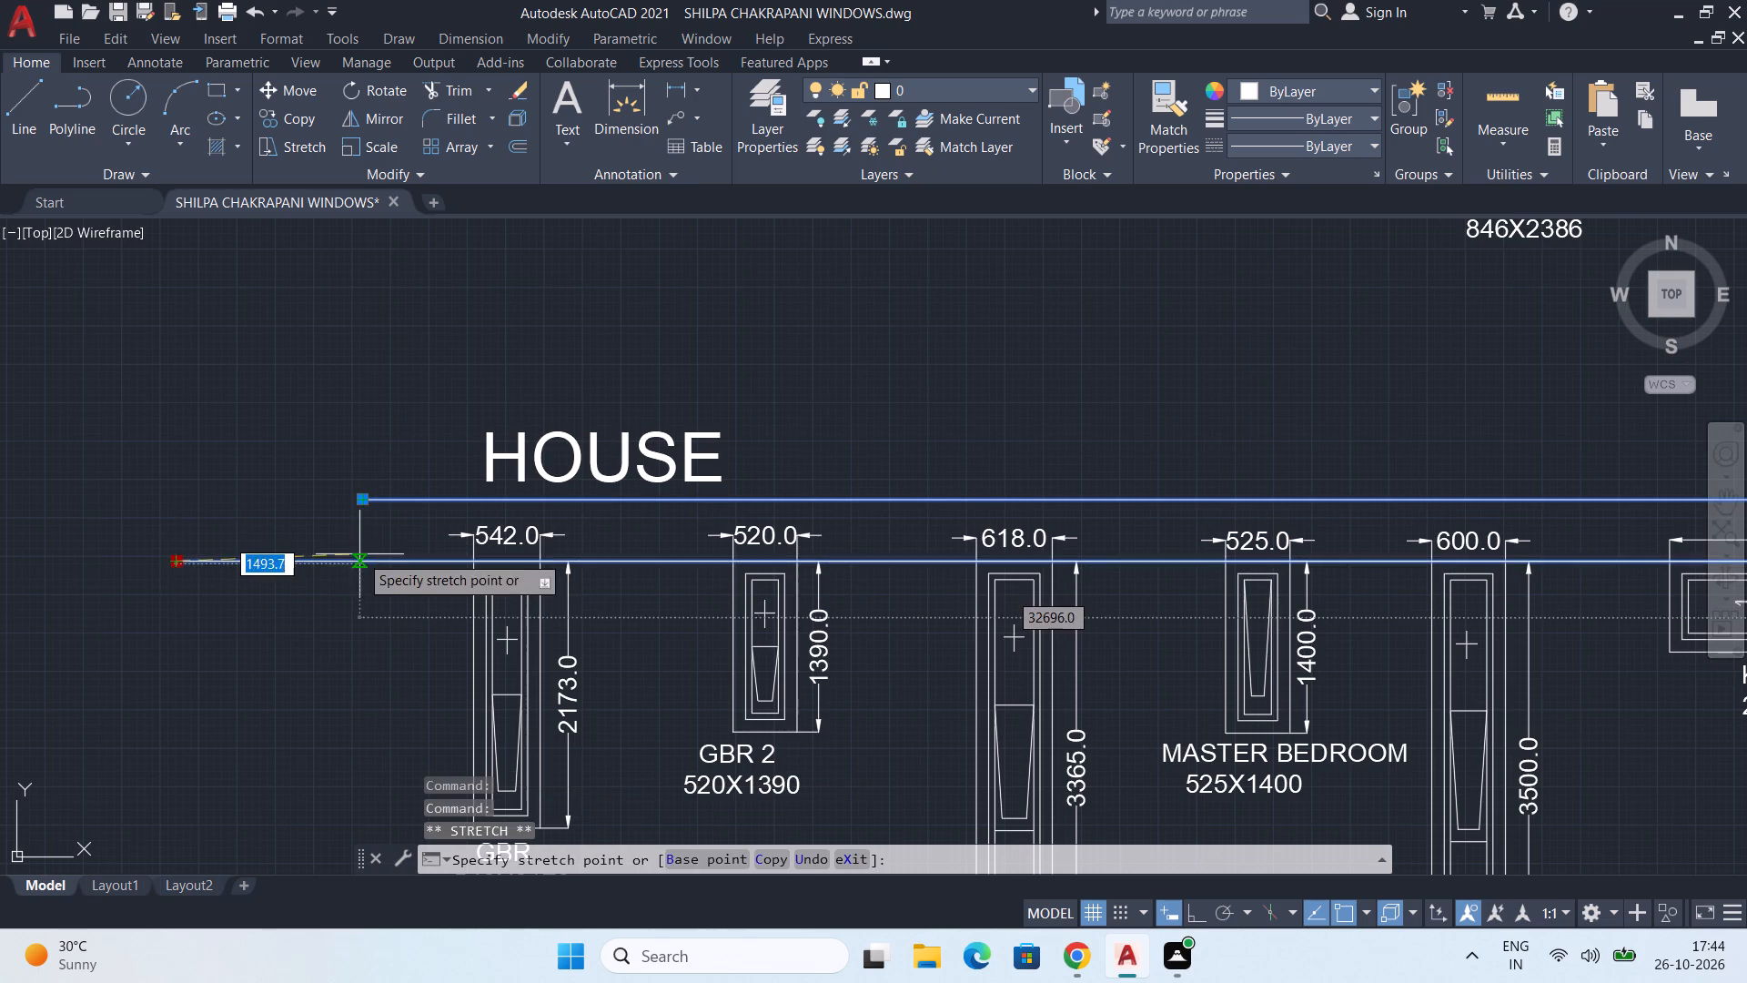
left_click(361, 562)
scroll(376, 562, "down", 2)
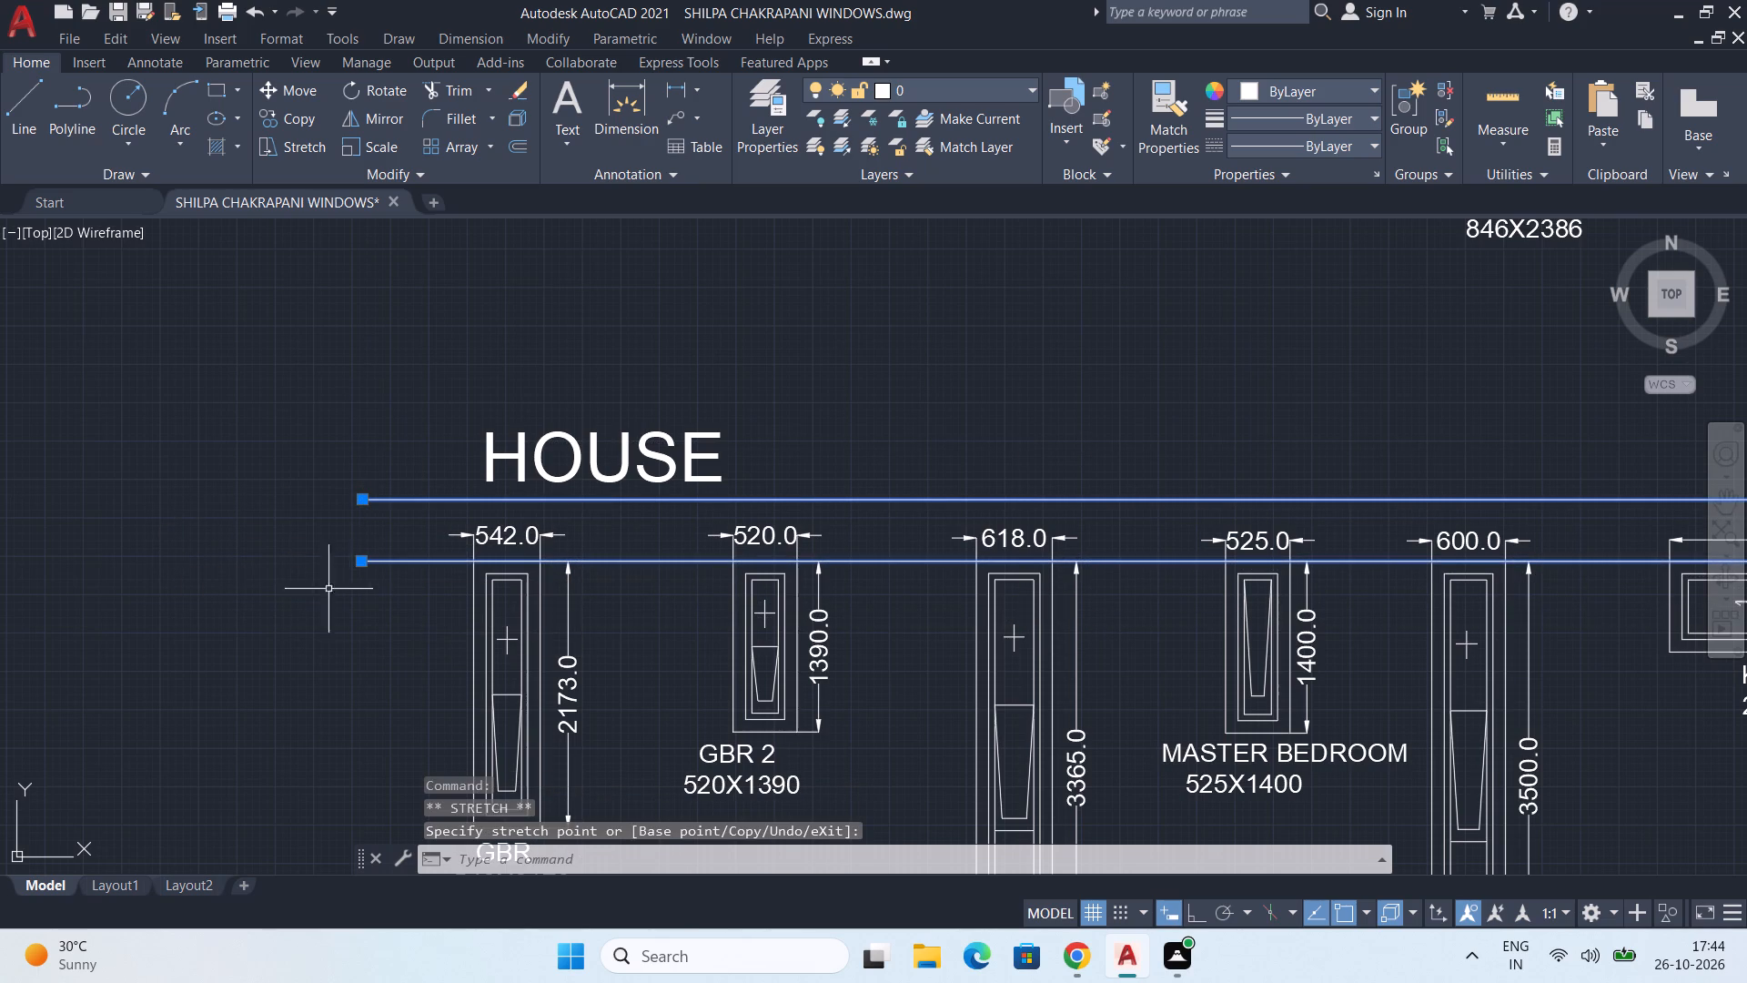
key("Escape")
Look over the OUT HOUSE, SECURITY ROOM, SERVANT ROOM, HOUSE and bottom door rows, comparing where their row lines start.
scroll(258, 505, "down", 4)
middle_click_drag(379, 511, 380, 541)
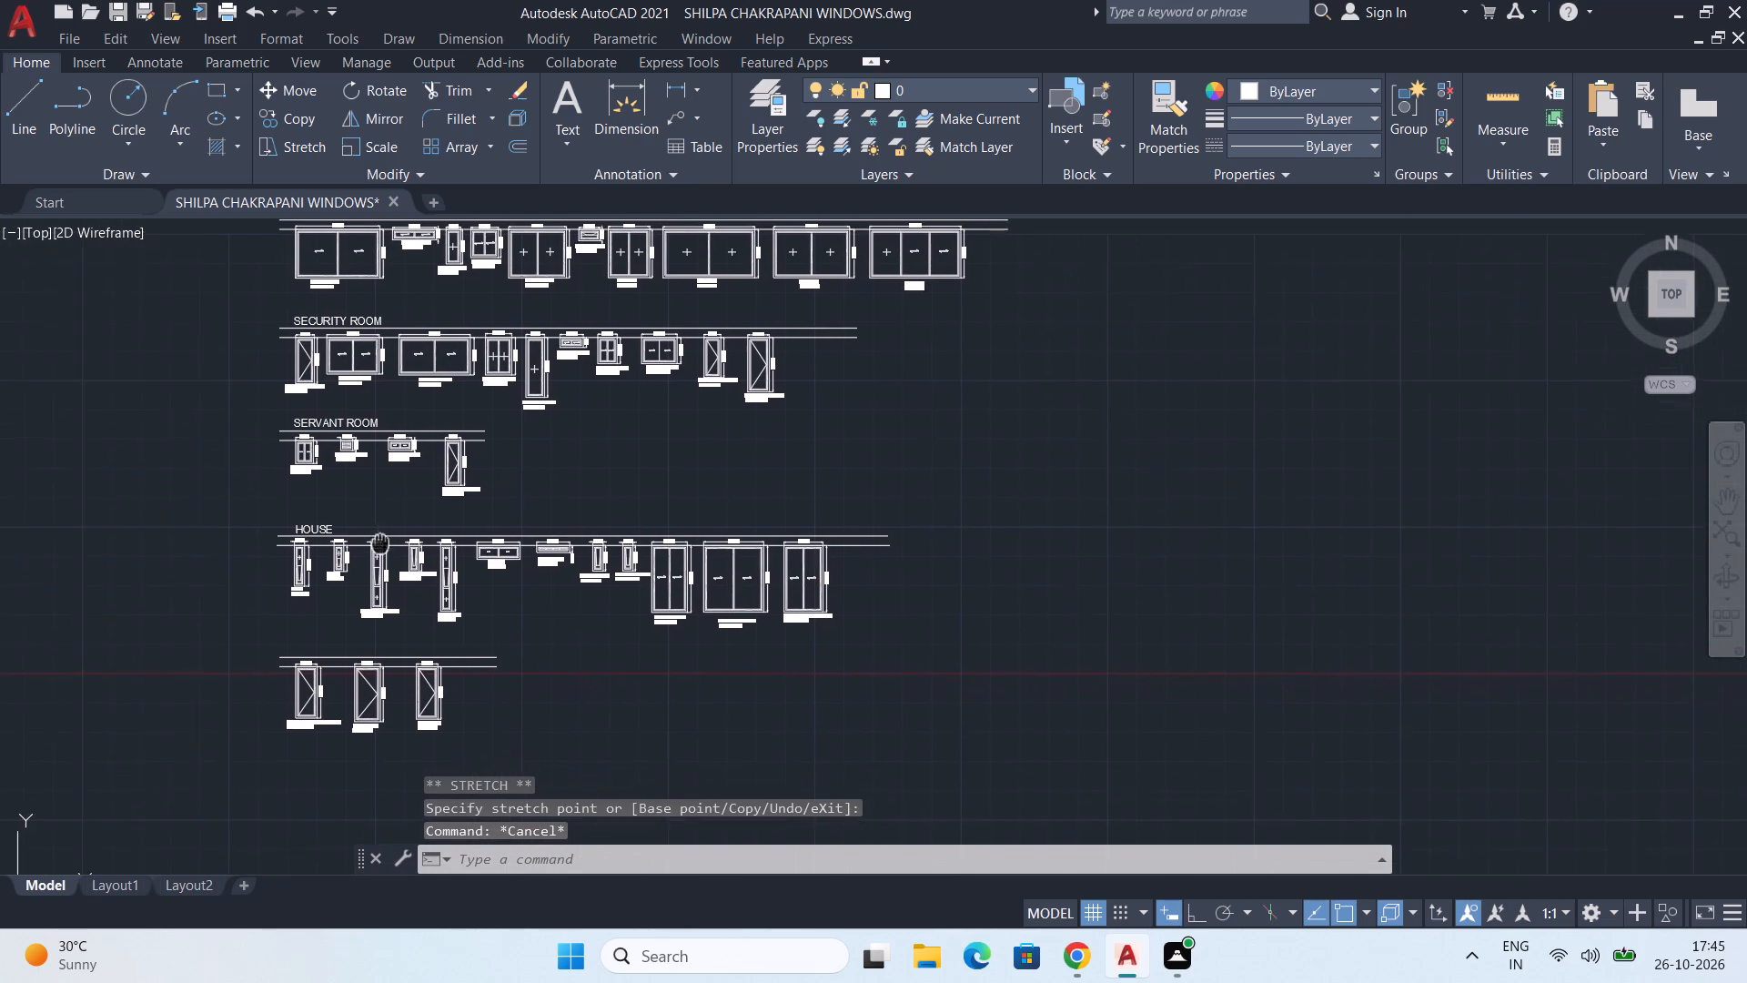
middle_click_drag(380, 541, 386, 529)
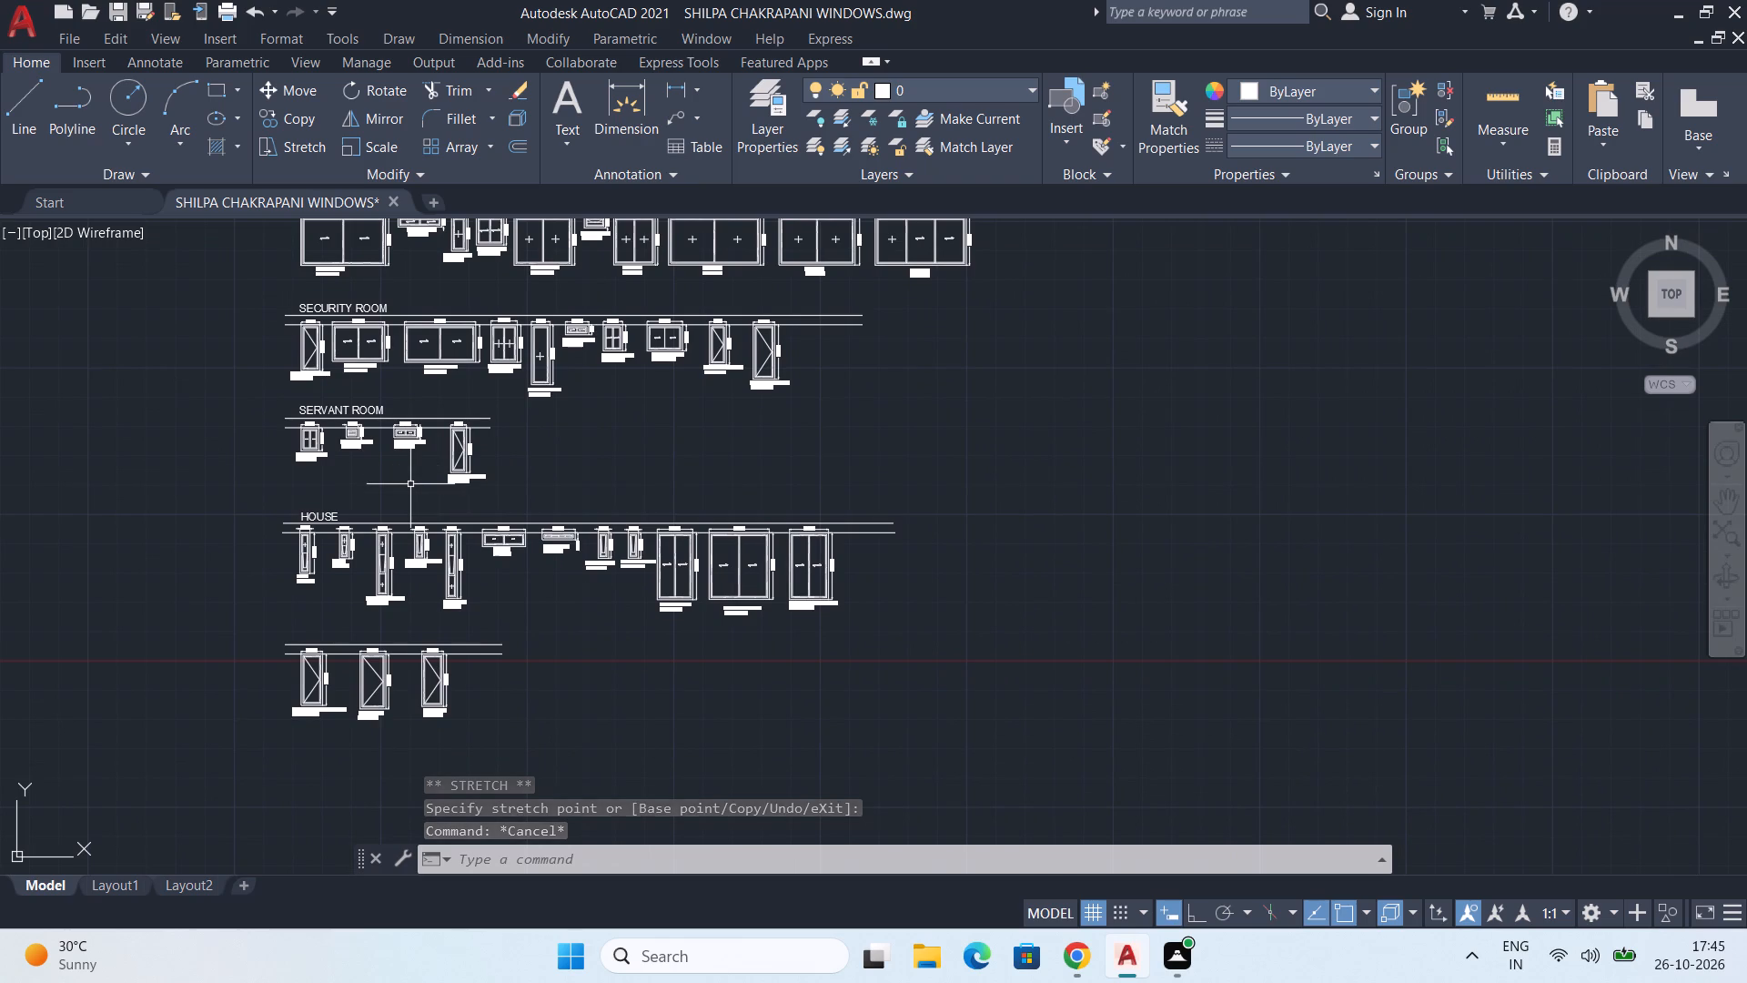
middle_click_drag(359, 609, 389, 522)
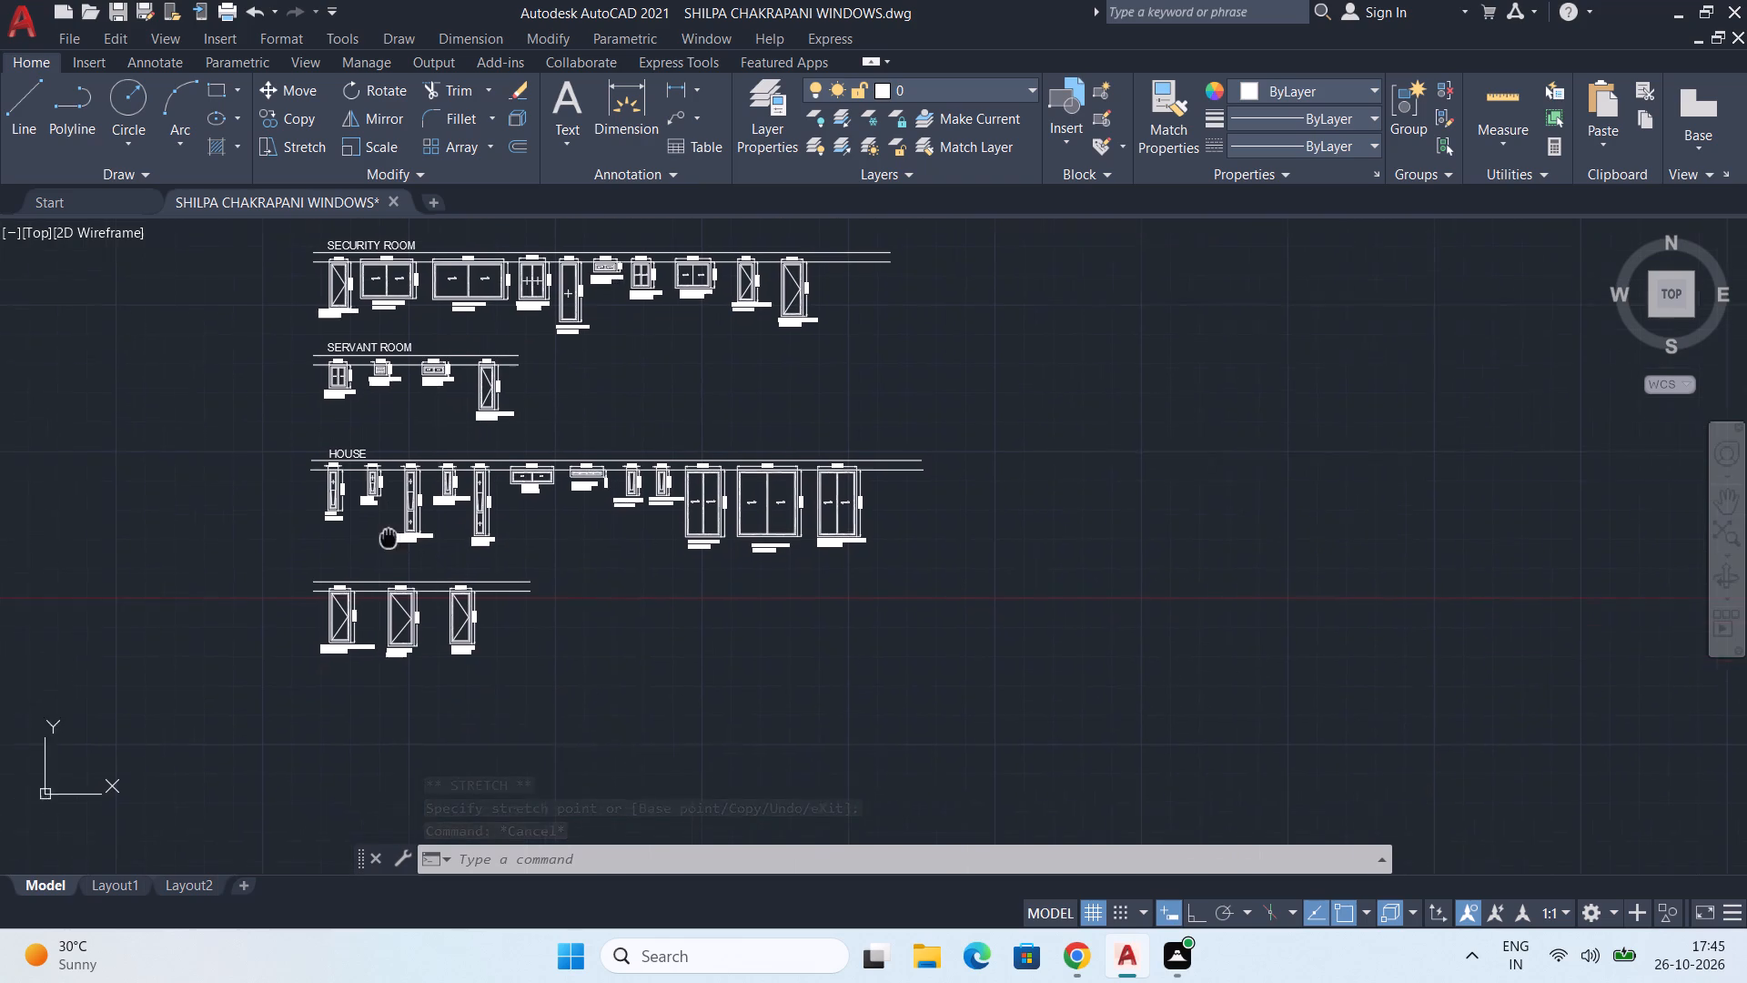
middle_click_drag(389, 522, 340, 595)
middle_click_drag(375, 542, 369, 418)
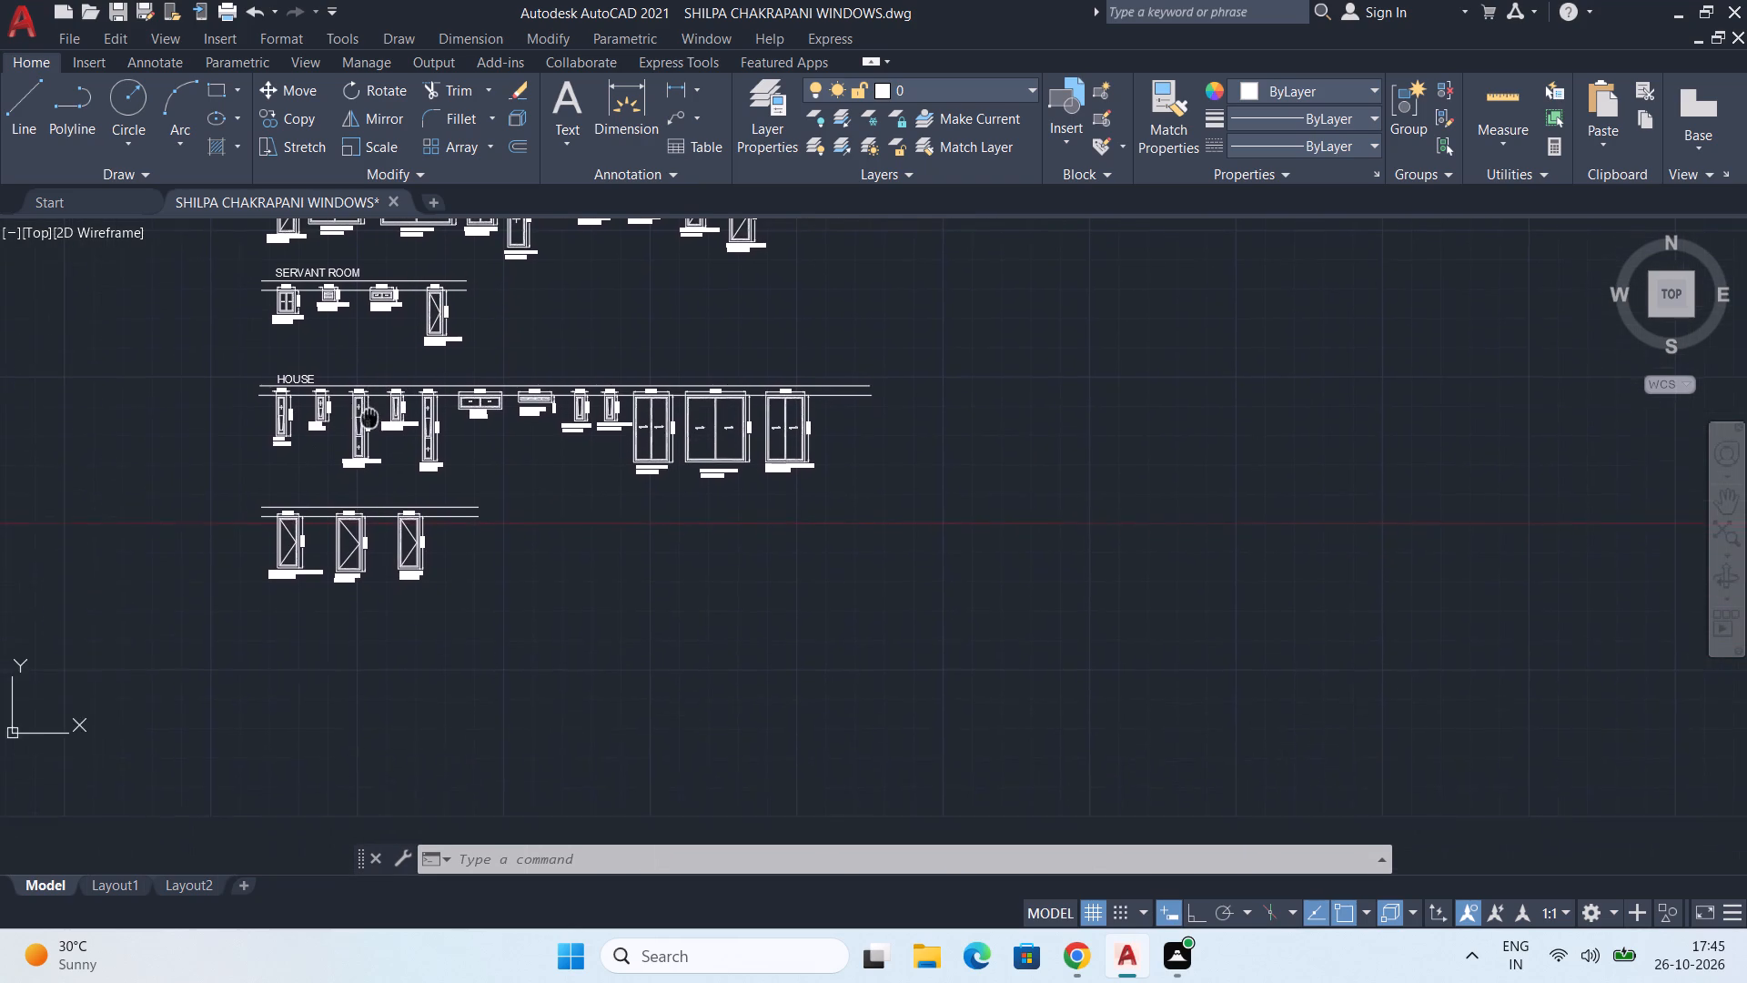
middle_click_drag(369, 418, 317, 635)
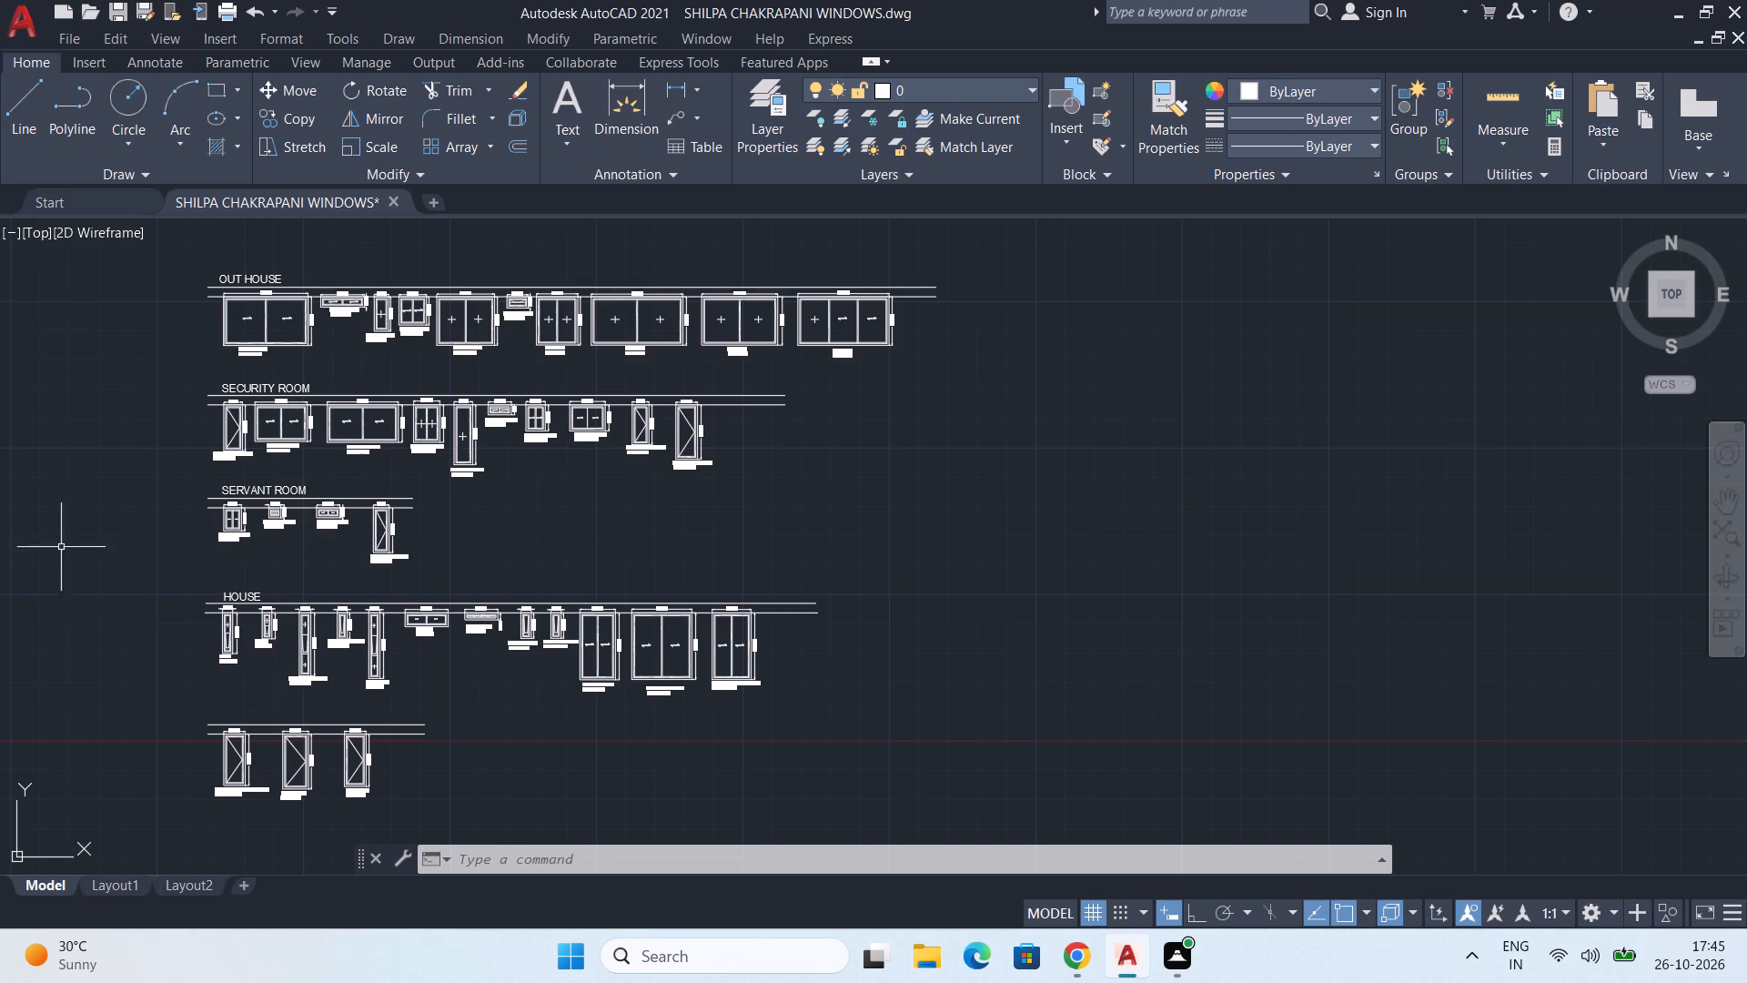
scroll(90, 476, "down", 2)
middle_click_drag(389, 532, 602, 558)
Change the sliding-arrow symbol in the first pane of the 4498X2600 OPEN KITCHEN window to Cyan.
scroll(380, 420, "up", 1)
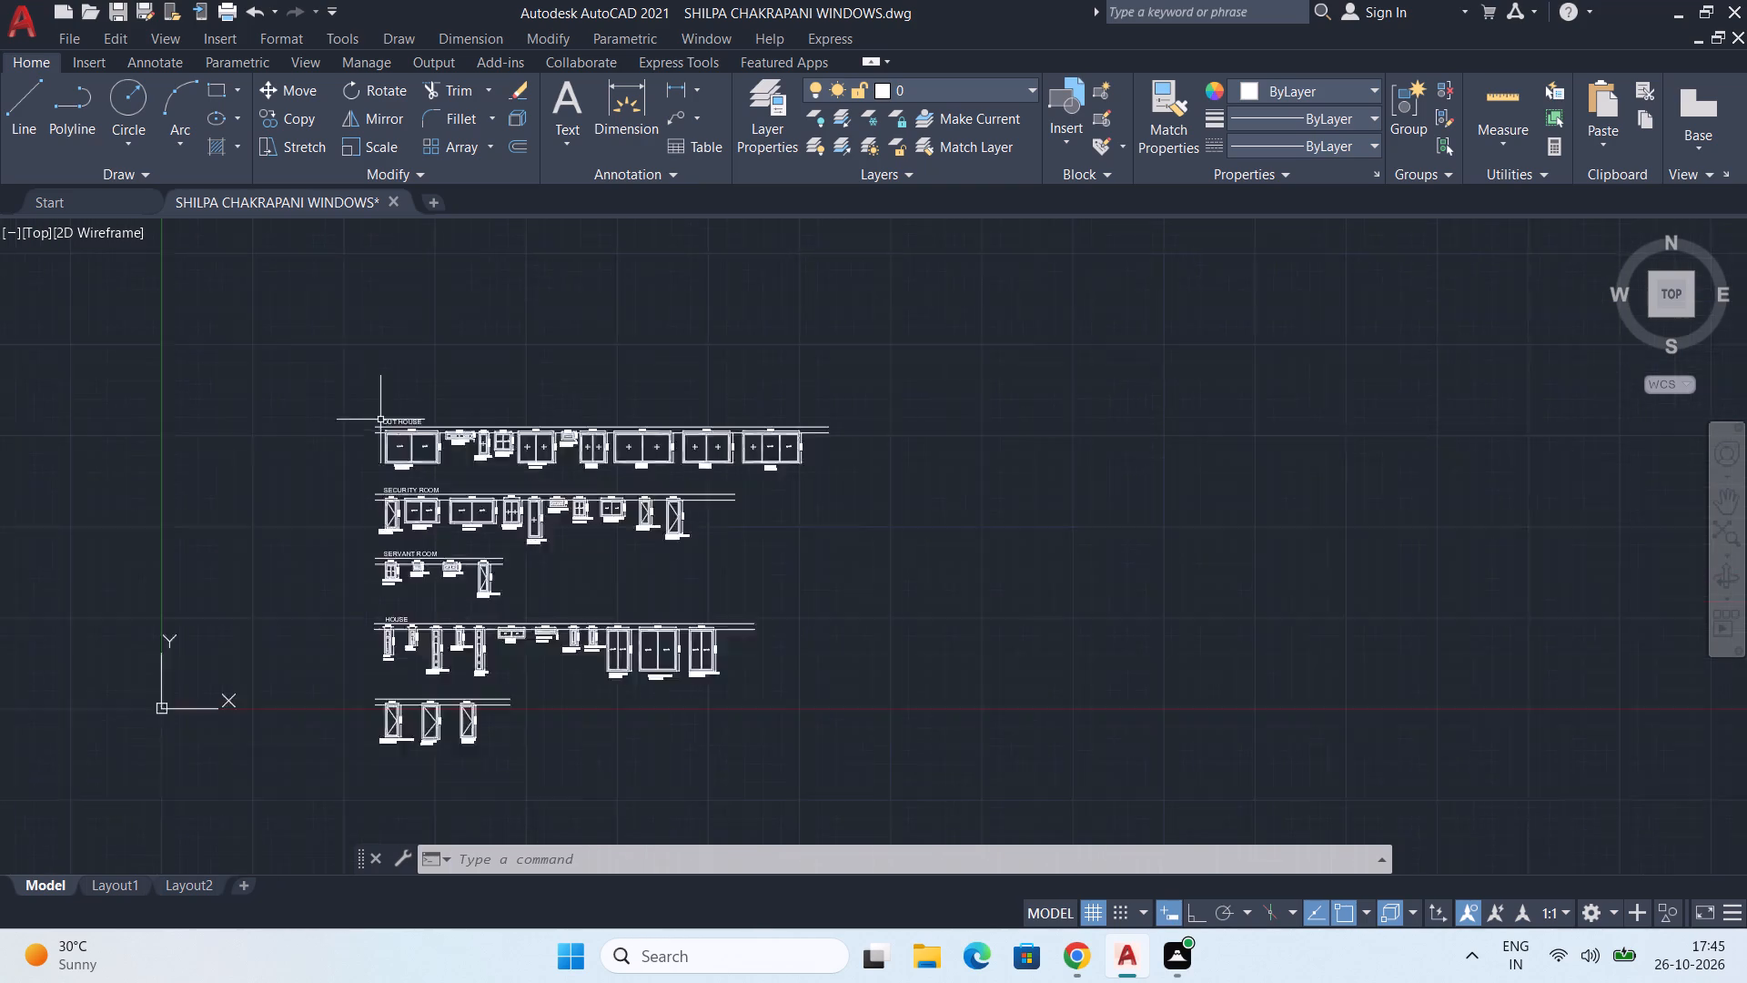
scroll(380, 420, "up", 4)
middle_click_drag(452, 499, 213, 459)
scroll(248, 428, "up", 2)
left_click_drag(79, 406, 128, 420)
left_click(288, 535)
left_click(1342, 86)
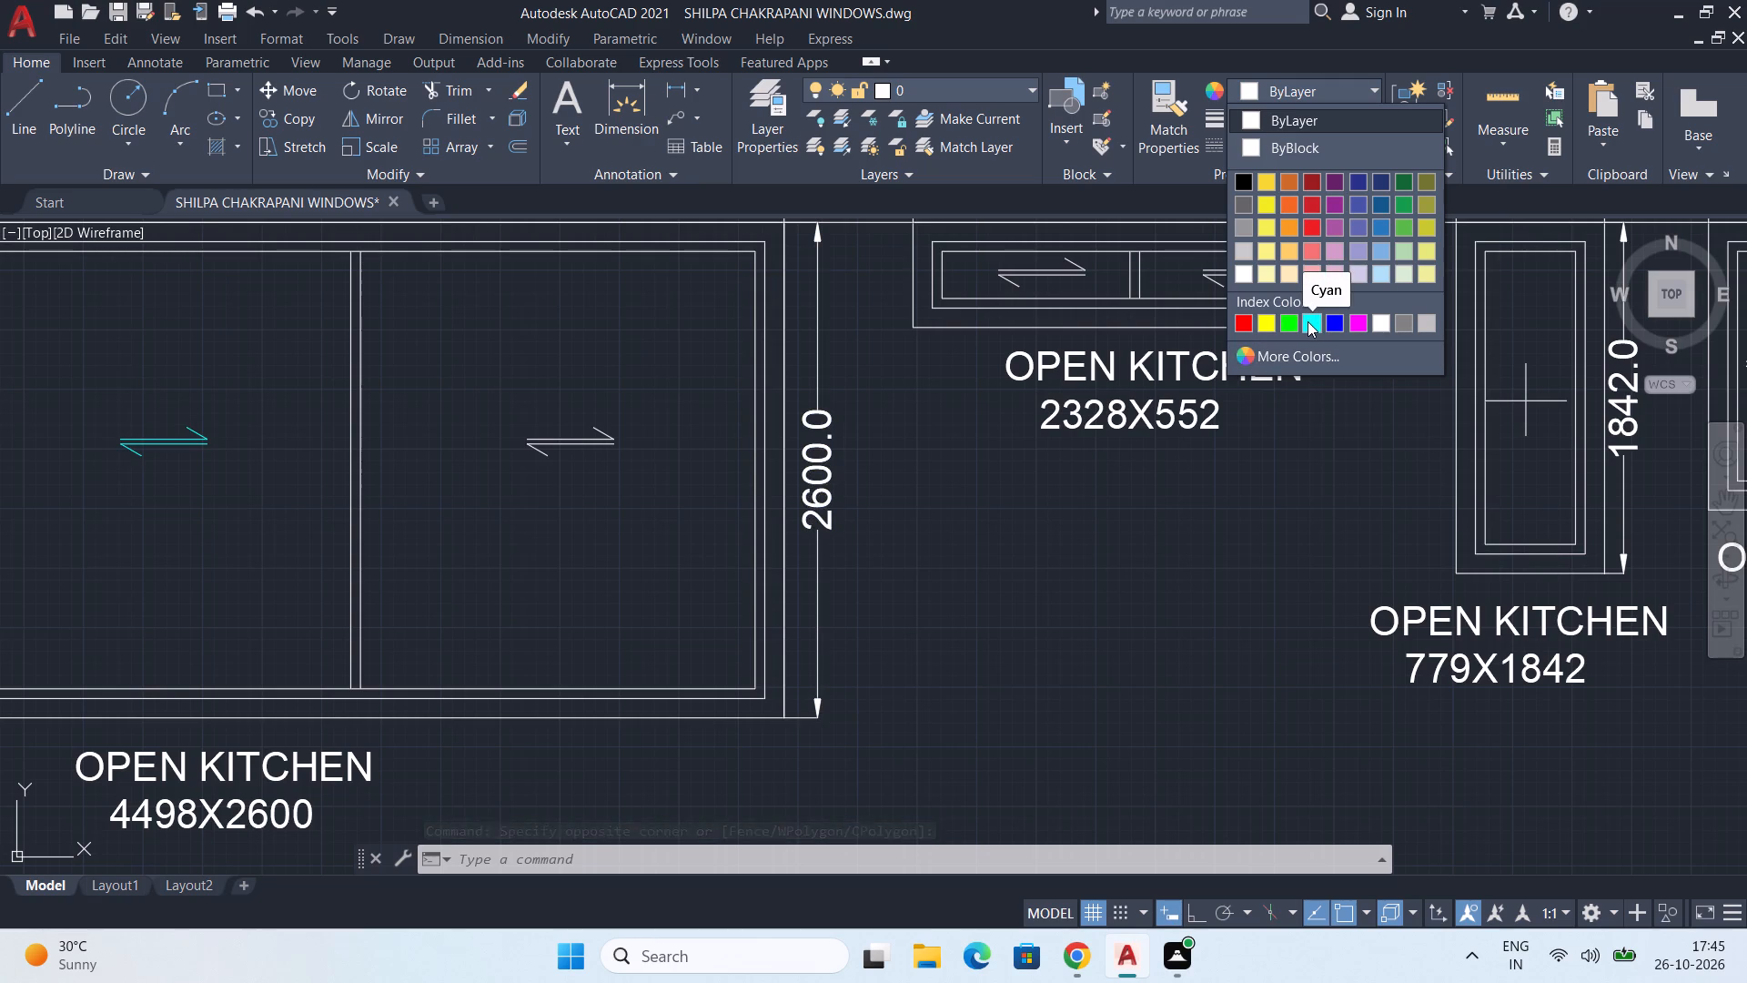
left_click(1308, 321)
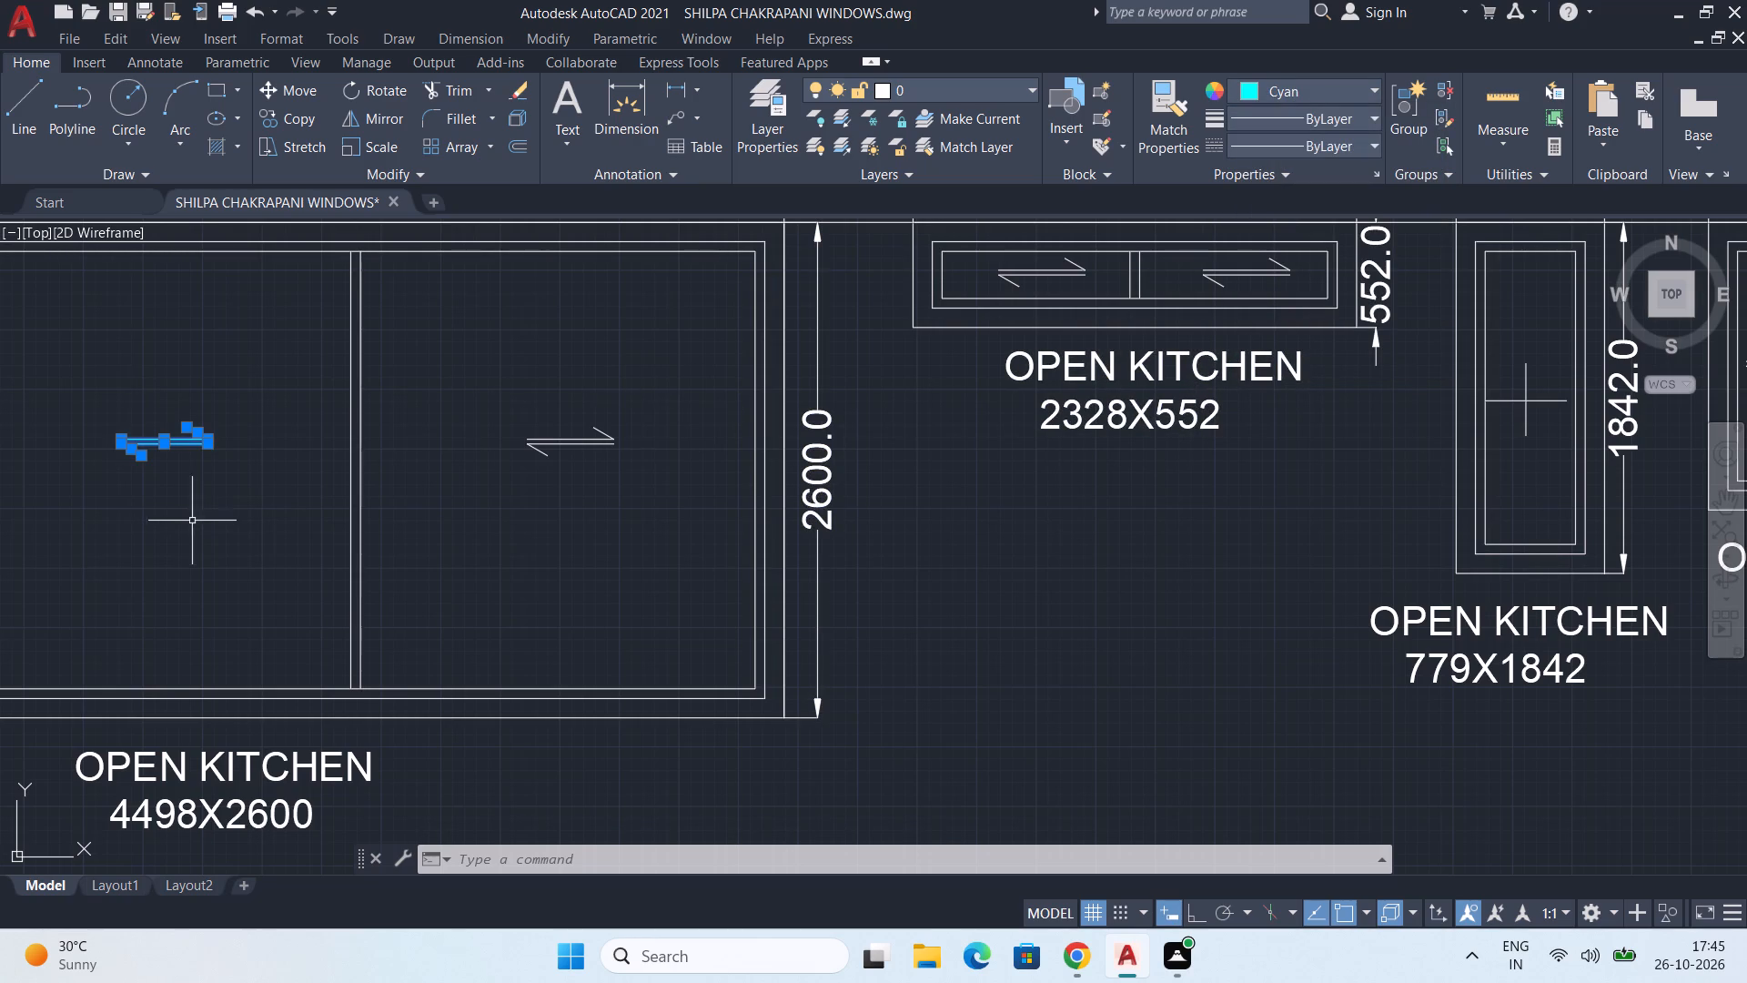
middle_click_drag(192, 521, 234, 493)
key("Escape")
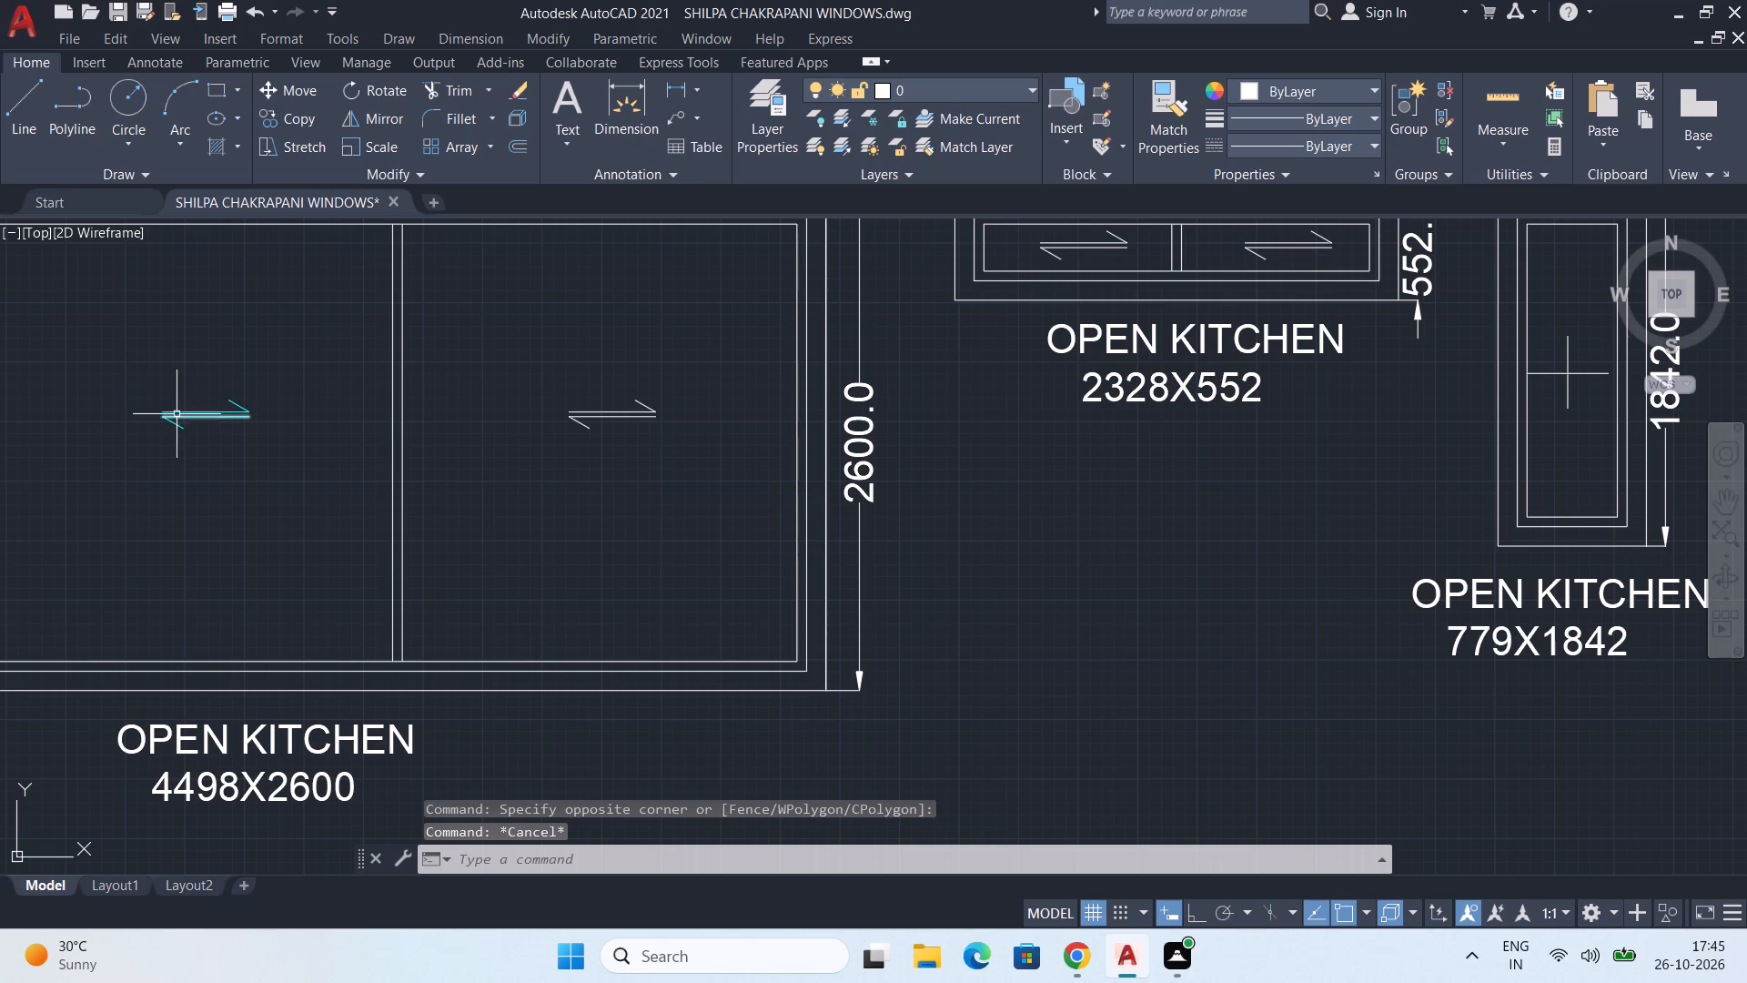
Match the cyan arrow's properties onto the sliding arrow in the second pane of the 4498X2600 OPEN KITCHEN window.
left_click(197, 413)
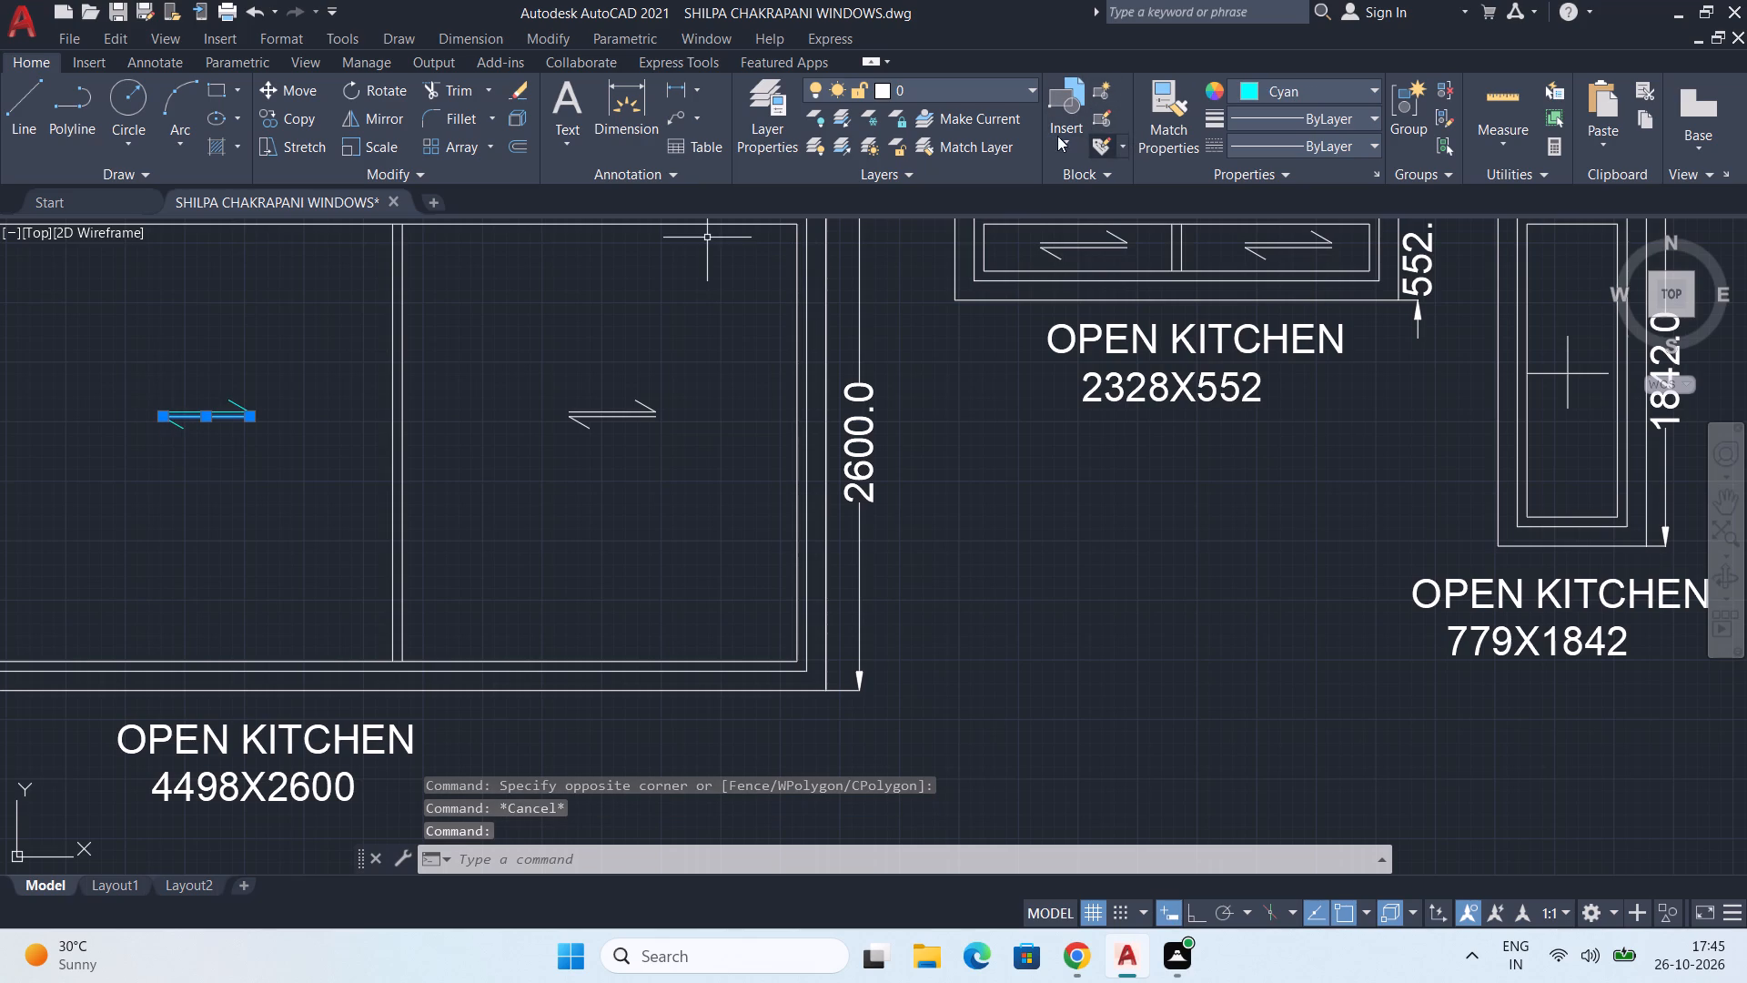
left_click(1168, 137)
left_click(524, 354)
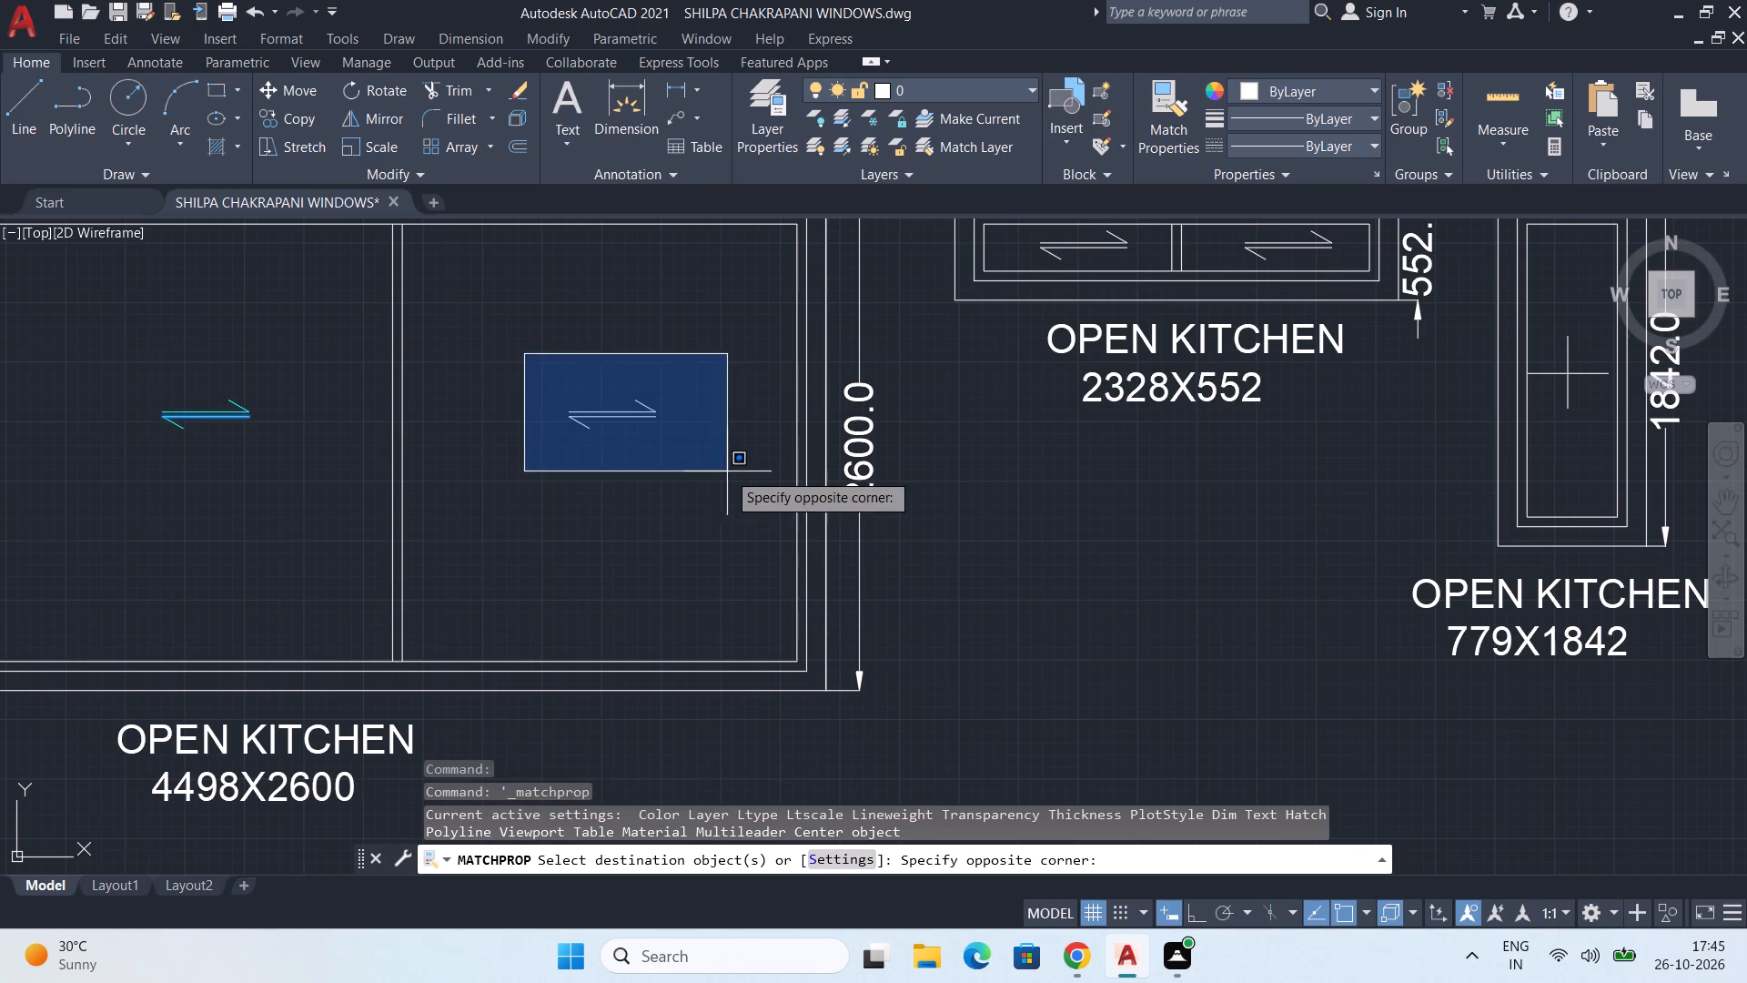
left_click(737, 482)
Match the cyan properties onto both sliding arrows in the 2328X552 OPEN KITCHEN window.
scroll(1130, 479, "down", 2)
middle_click_drag(1131, 519, 1118, 583)
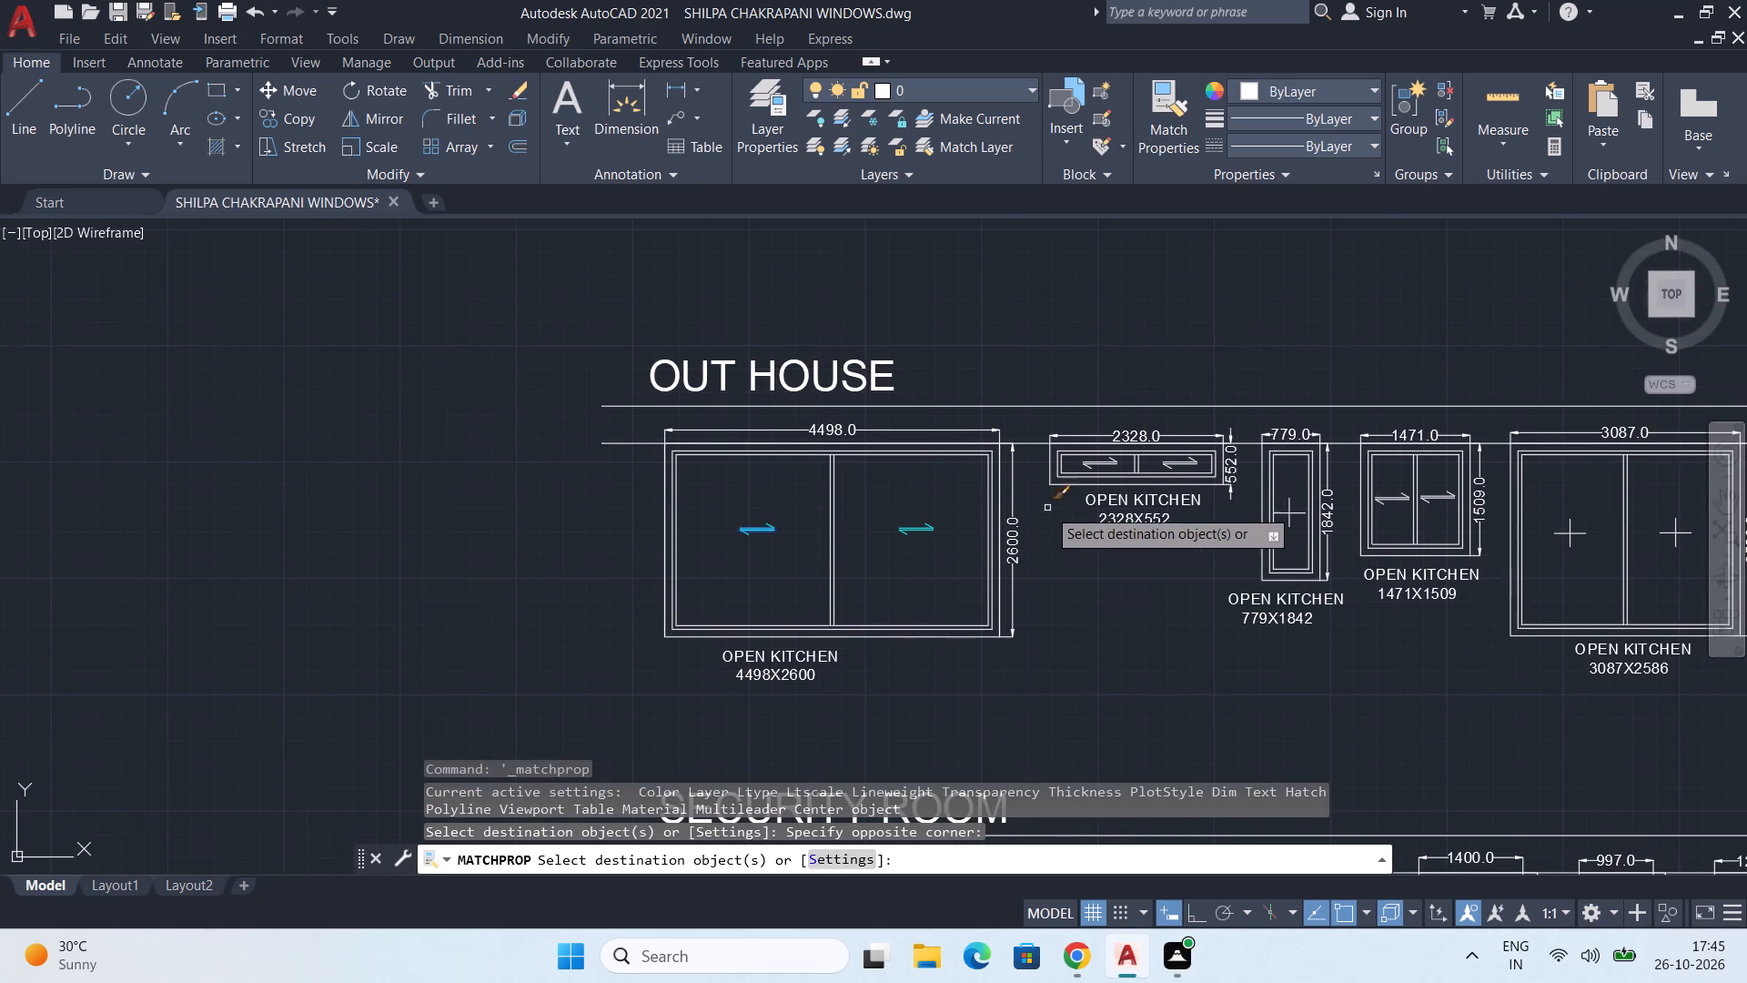
scroll(1058, 465, "up", 4)
scroll(1143, 427, "up", 1)
left_click_drag(1136, 365, 1163, 377)
middle_click_drag(1488, 539, 1348, 501)
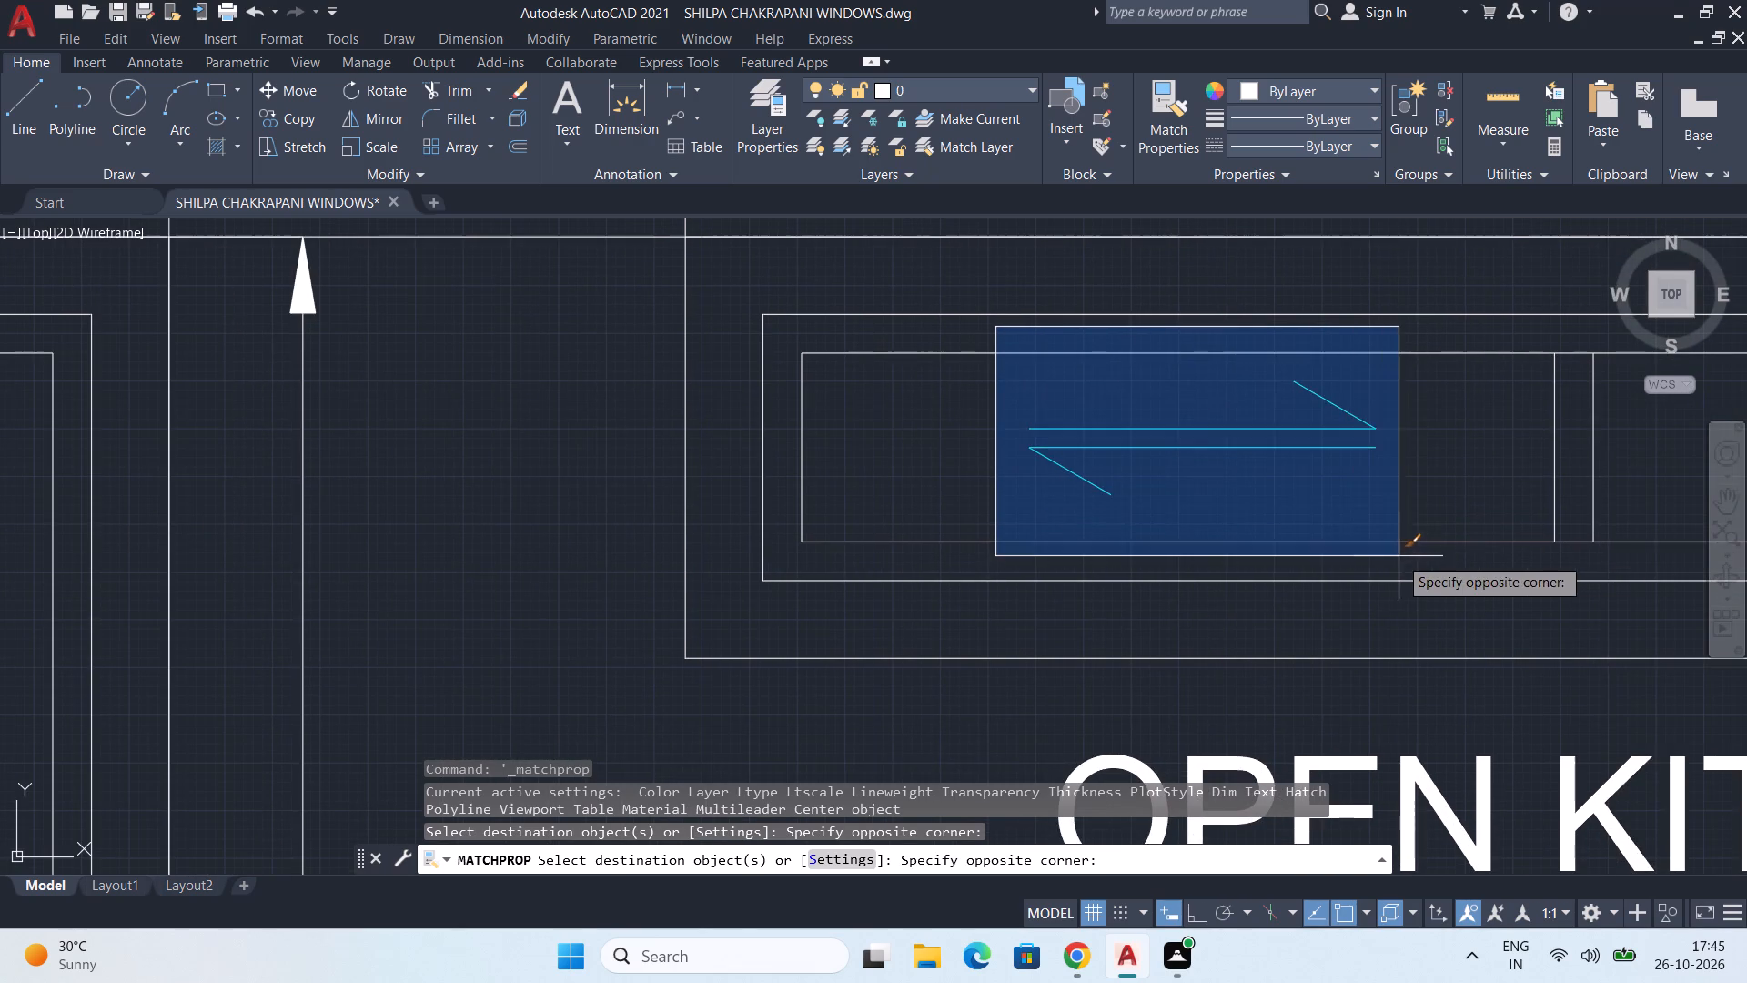
left_click(1399, 556)
scroll(1382, 431, "down", 1)
middle_click_drag(1422, 451, 979, 492)
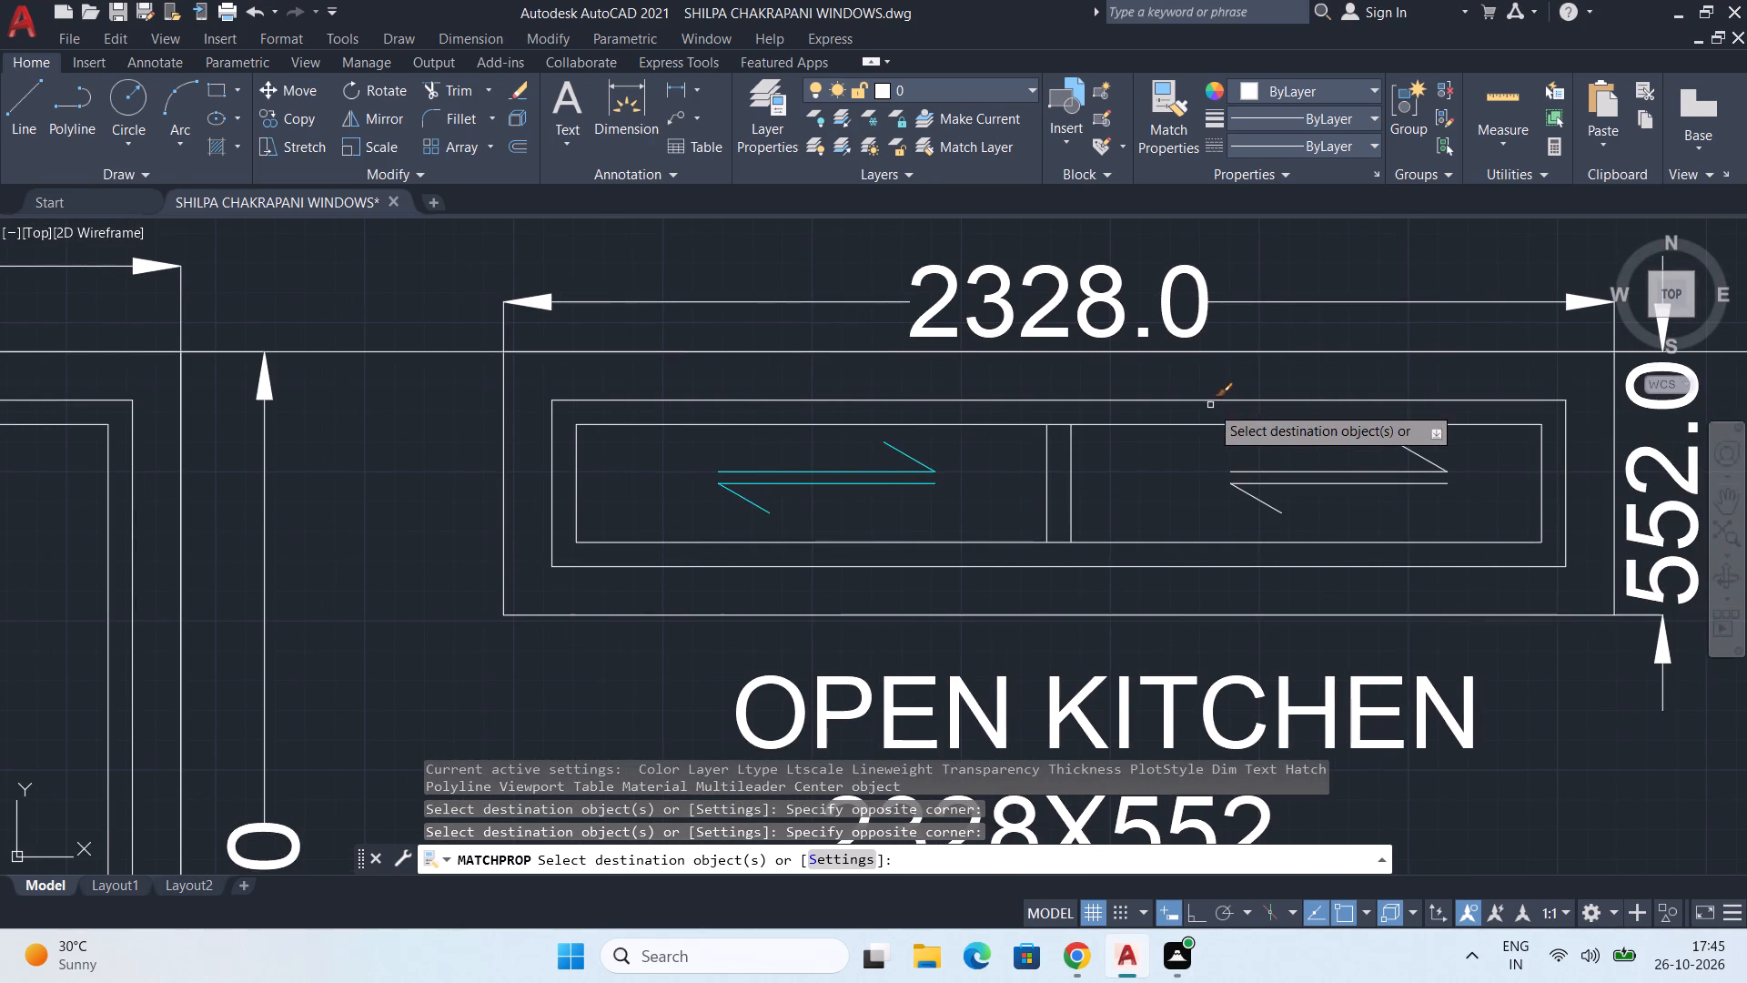
left_click(1207, 412)
left_click(1474, 569)
scroll(1338, 408, "down", 3)
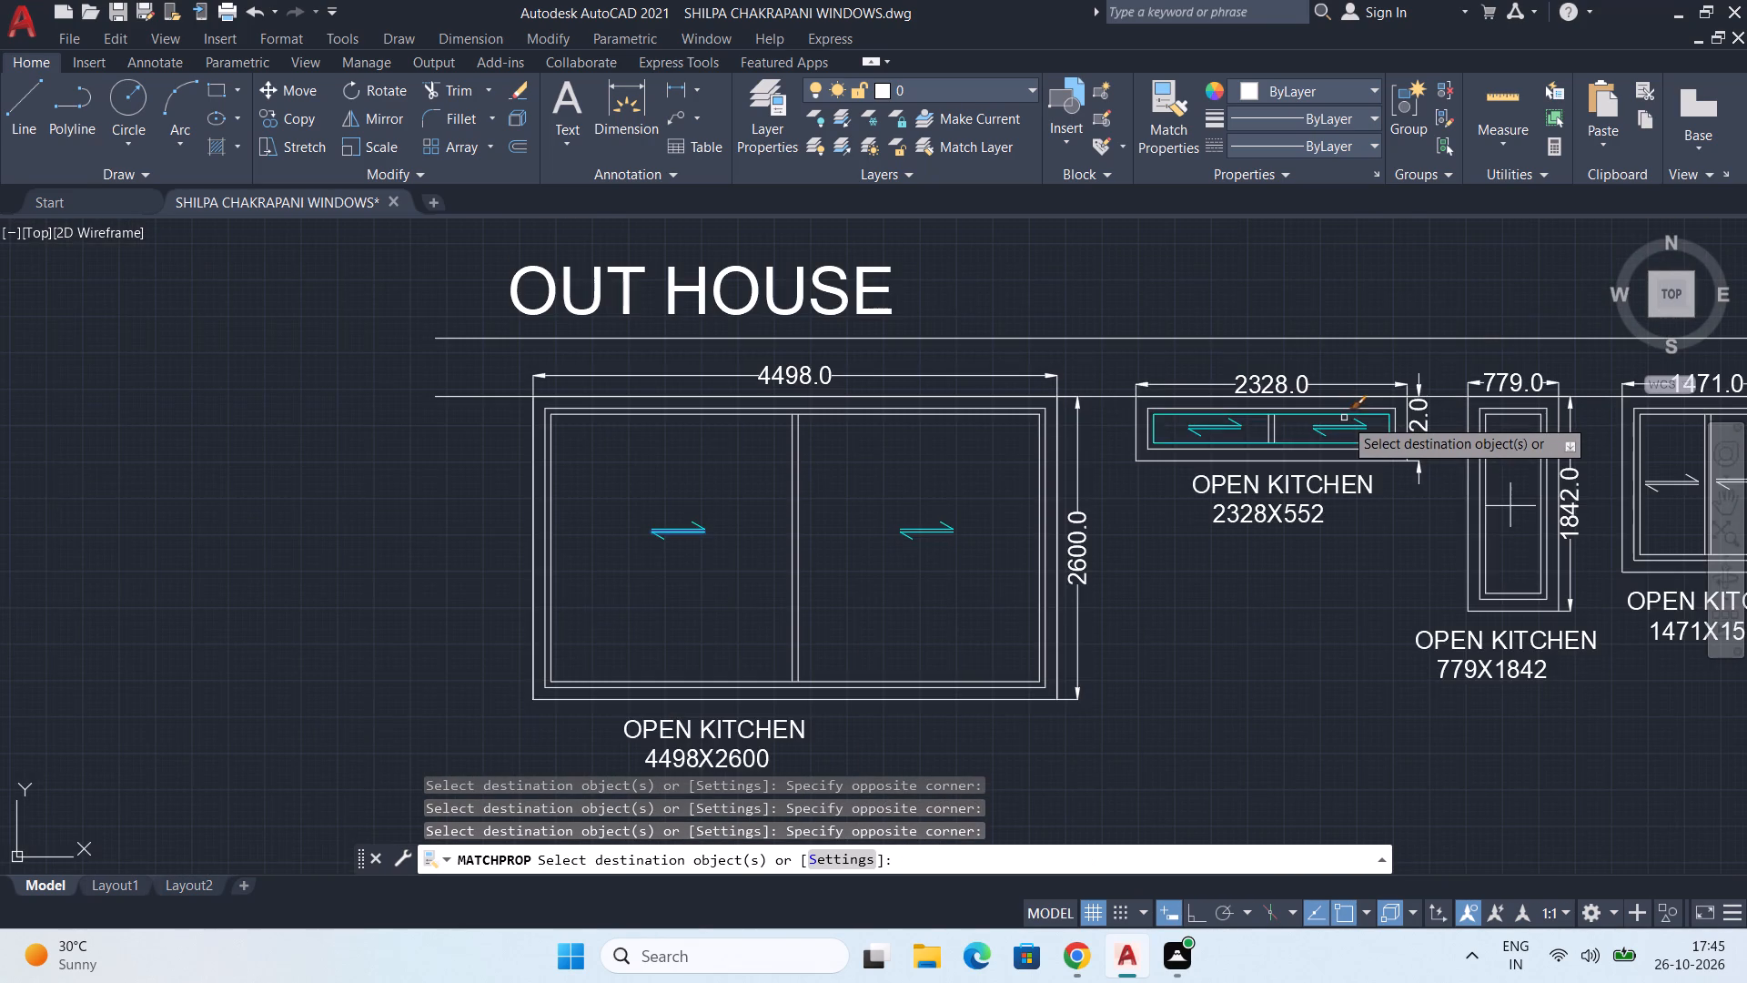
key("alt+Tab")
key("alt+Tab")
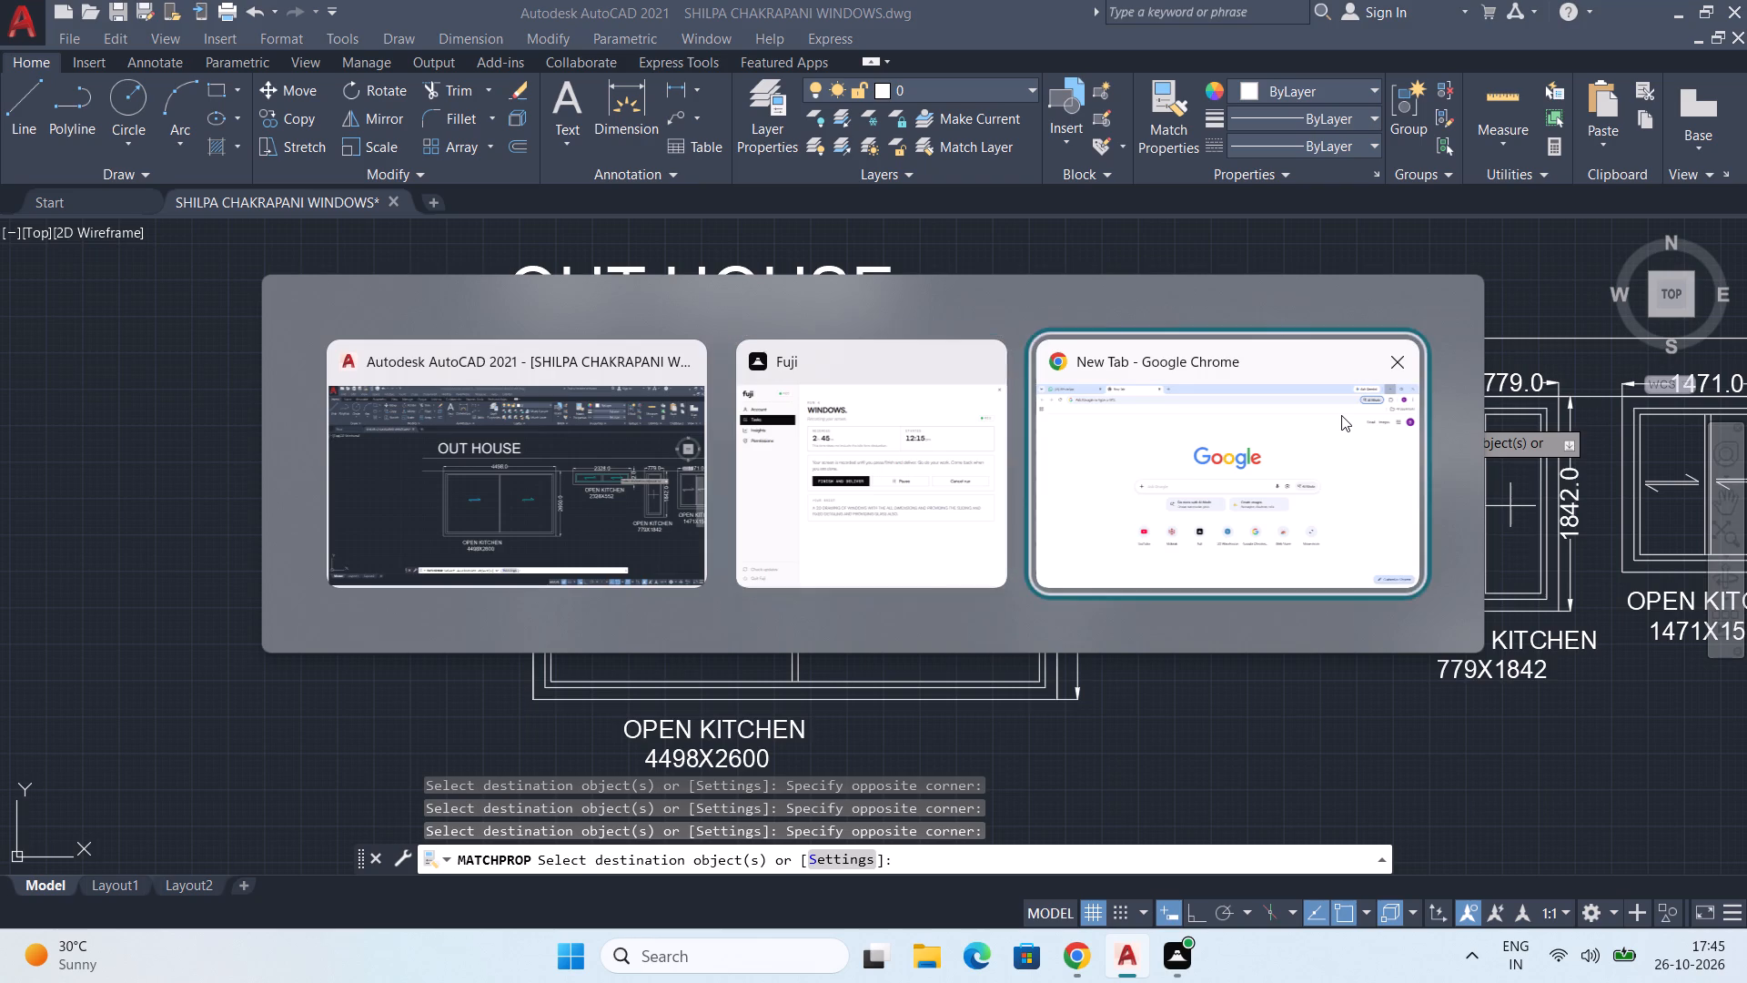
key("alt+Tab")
Match the cyan properties onto both sliding arrows in the 1471X1509 OPEN KITCHEN window.
scroll(1490, 496, "up", 2)
middle_click_drag(1539, 521, 1492, 502)
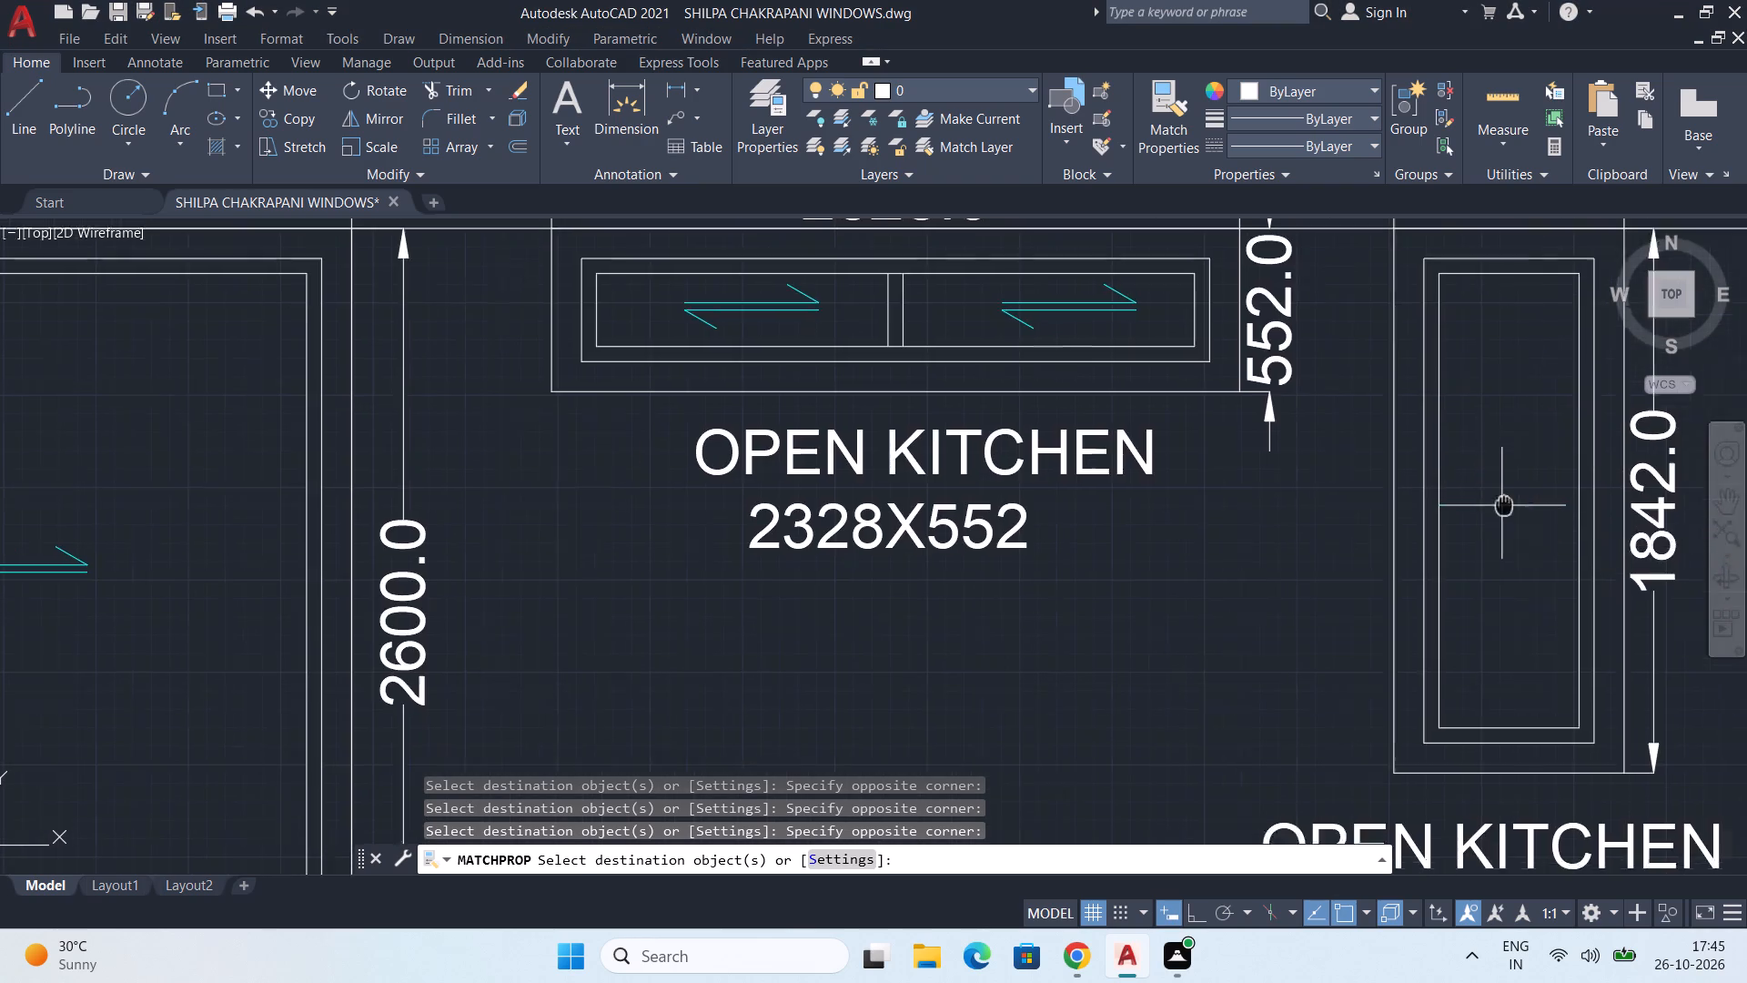
middle_click_drag(1492, 502, 1355, 478)
scroll(1330, 461, "up", 2)
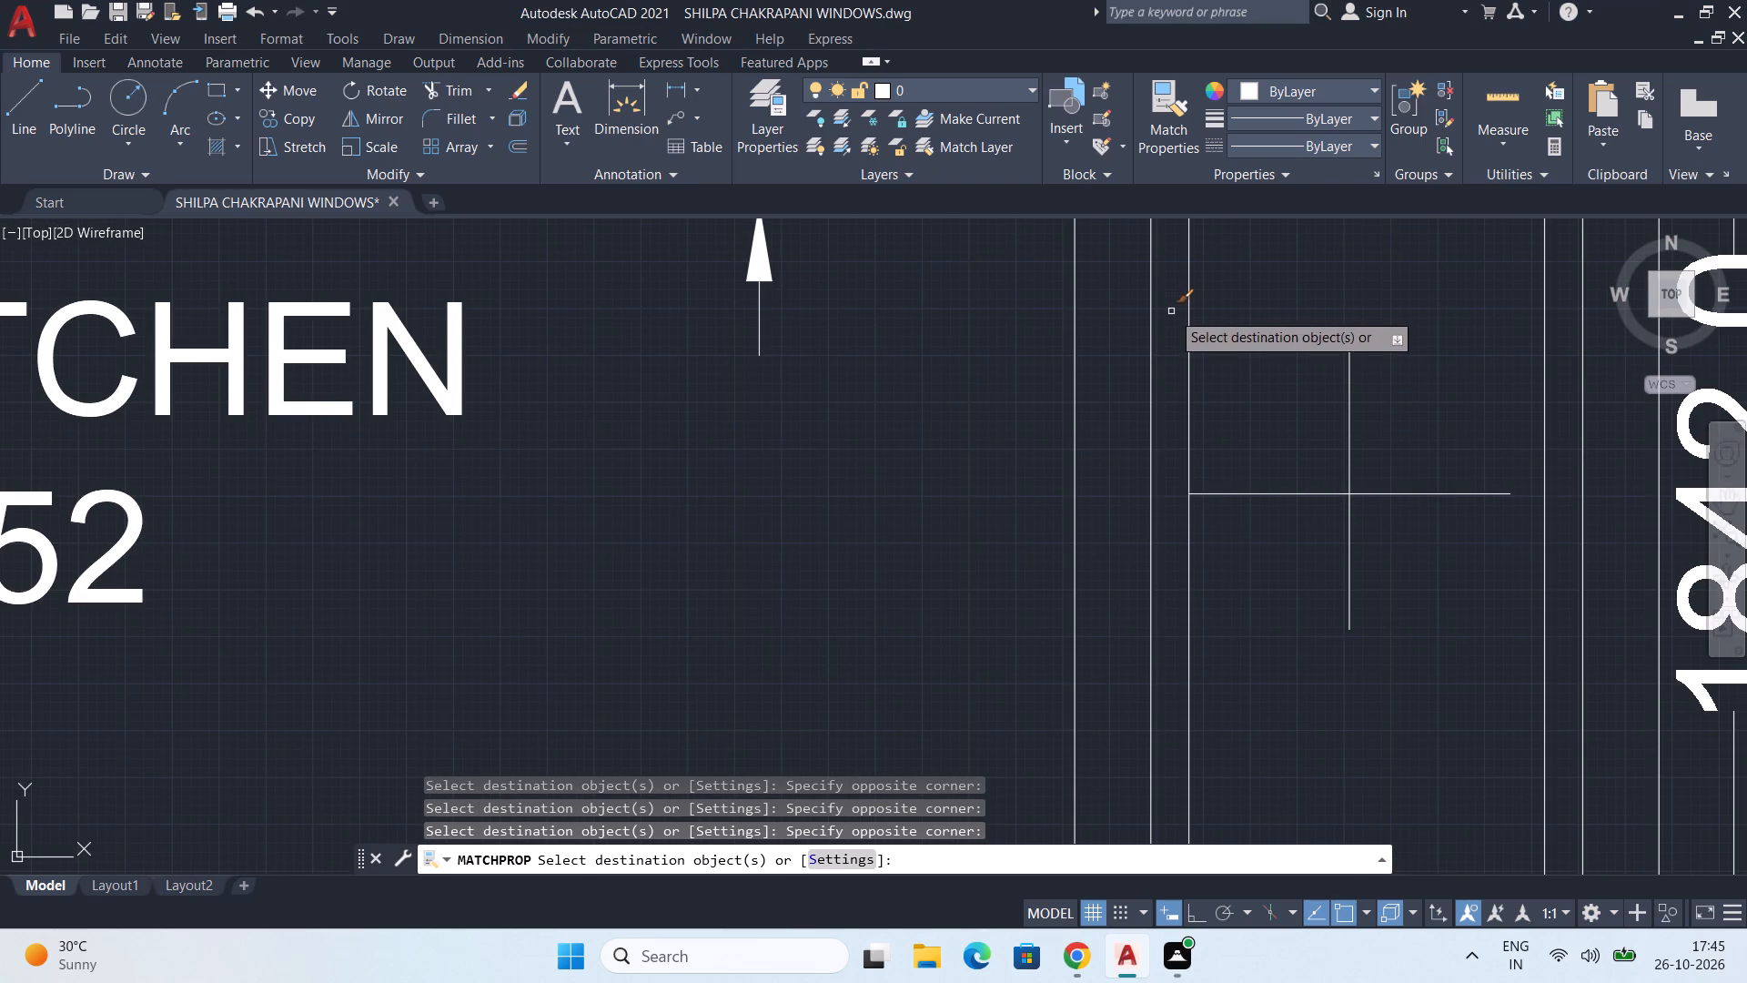
scroll(1234, 373, "down", 4)
middle_click_drag(1393, 445, 1220, 522)
scroll(1242, 472, "up", 3)
scroll(1154, 418, "up", 1)
left_click_drag(1044, 329, 1065, 338)
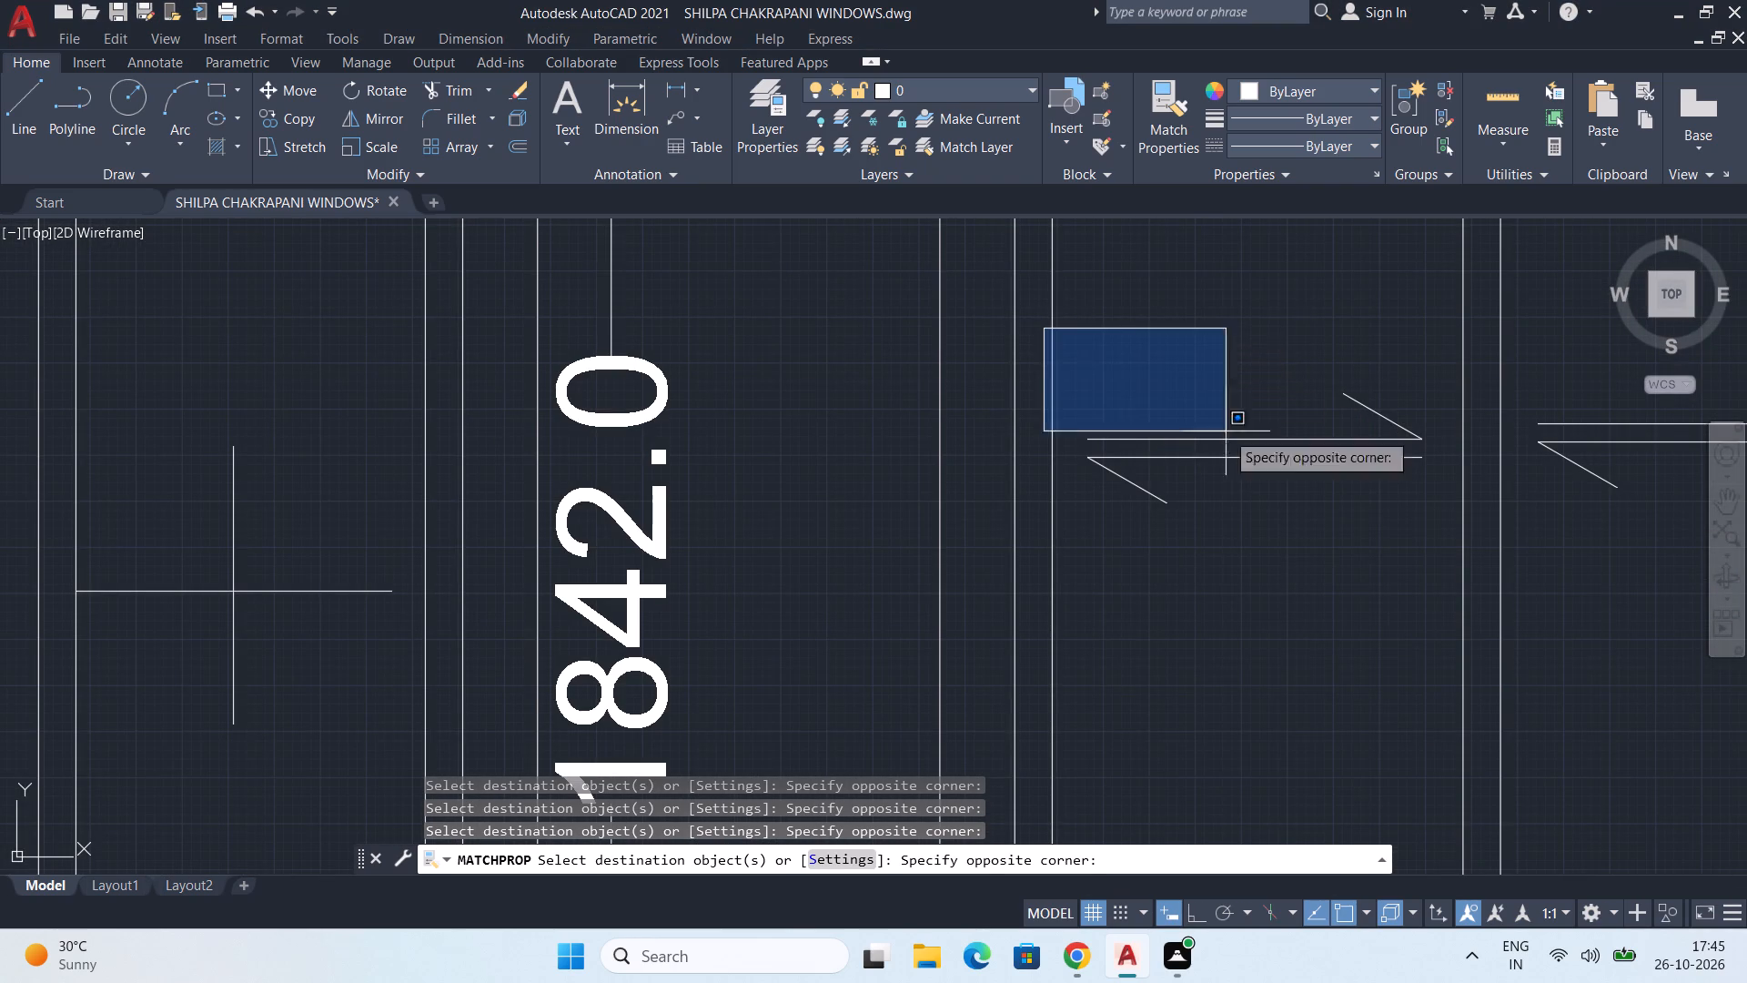
left_click(1449, 566)
middle_click_drag(1626, 572, 1235, 565)
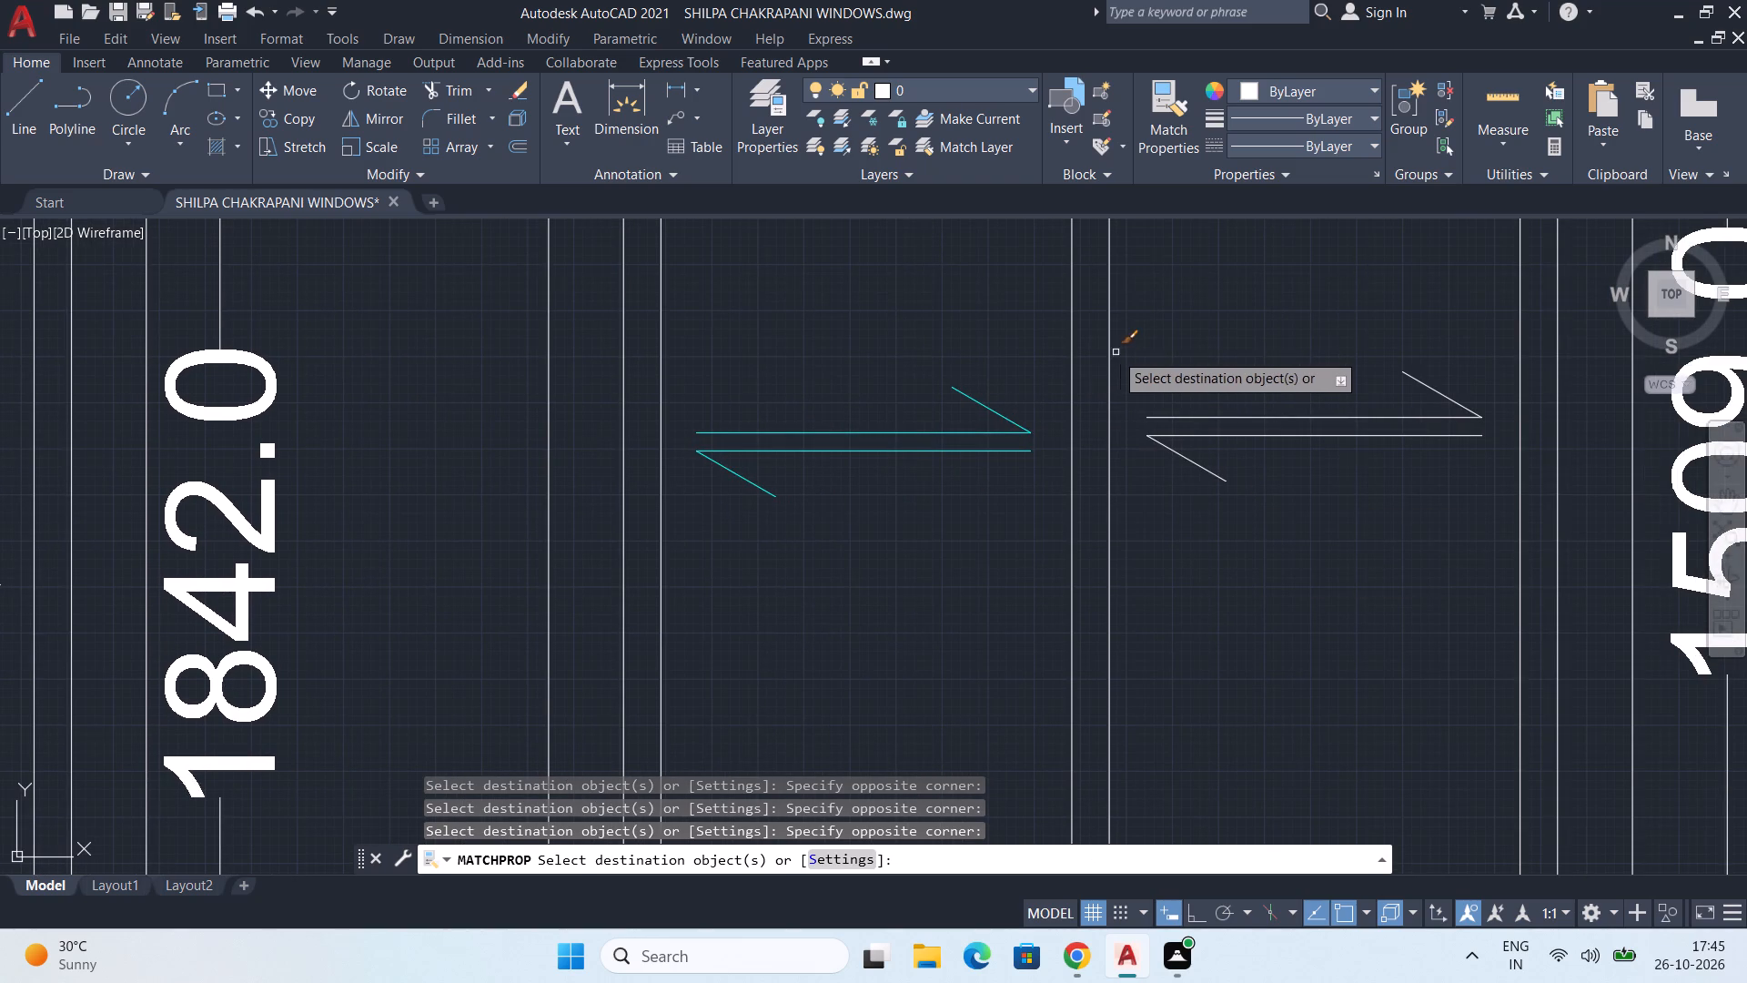
left_click(1099, 346)
left_click(1534, 561)
Examine the remaining OPEN KITCHEN and BAR AREA windows in the OUT HOUSE row for sliding arrows still needing the cyan properties.
scroll(1384, 471, "down", 2)
middle_click_drag(1391, 516, 1153, 489)
scroll(1315, 438, "down", 1)
middle_click_drag(1487, 506, 1382, 493)
scroll(1334, 507, "down", 1)
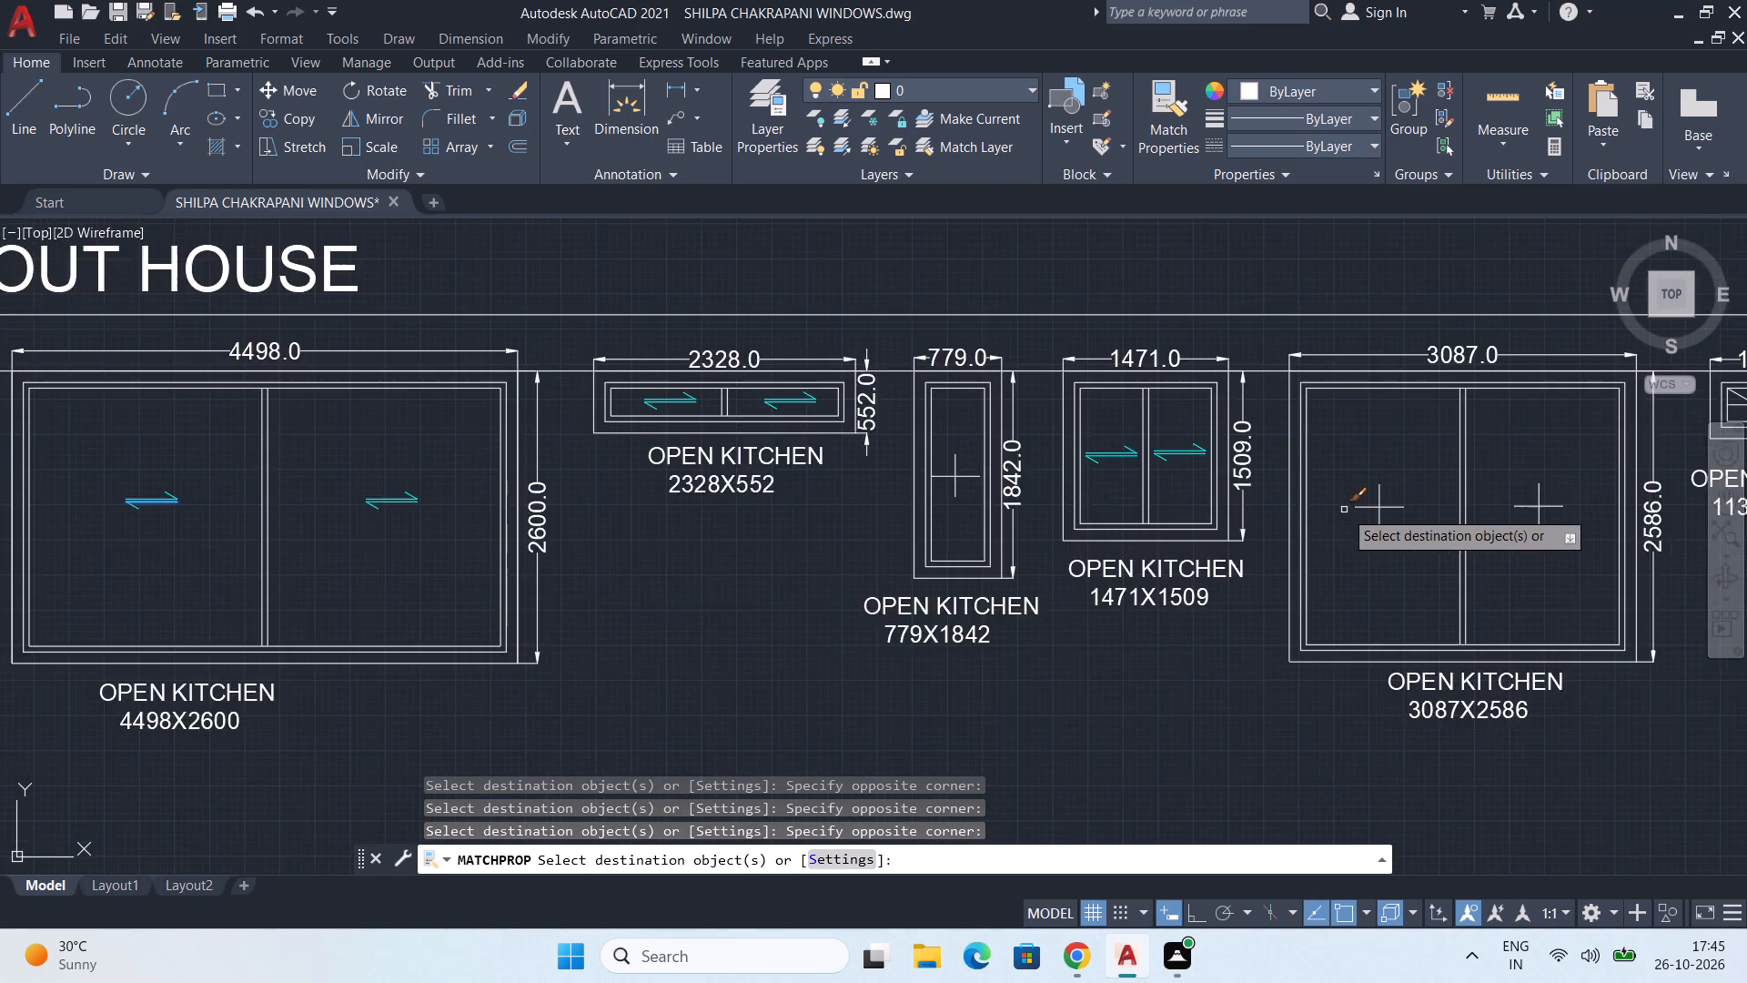
middle_click_drag(1347, 510, 1105, 475)
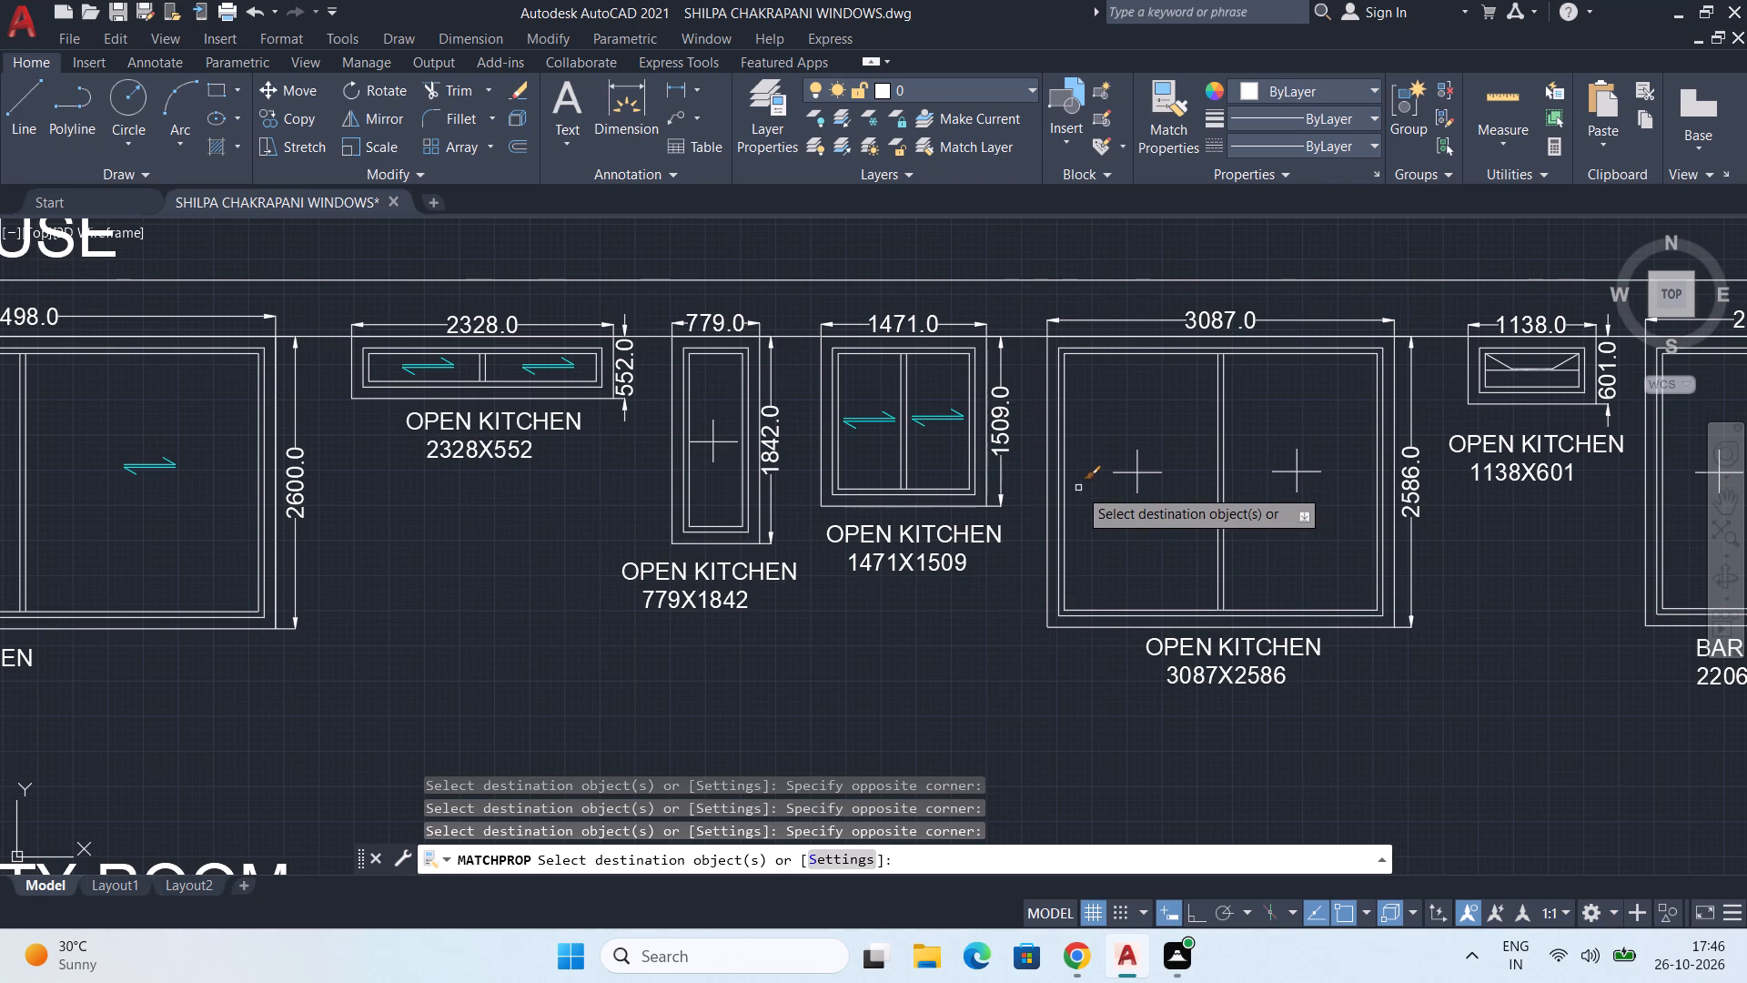
middle_click_drag(1391, 448, 1175, 520)
scroll(1267, 454, "up", 2)
middle_click_drag(1299, 551, 1143, 518)
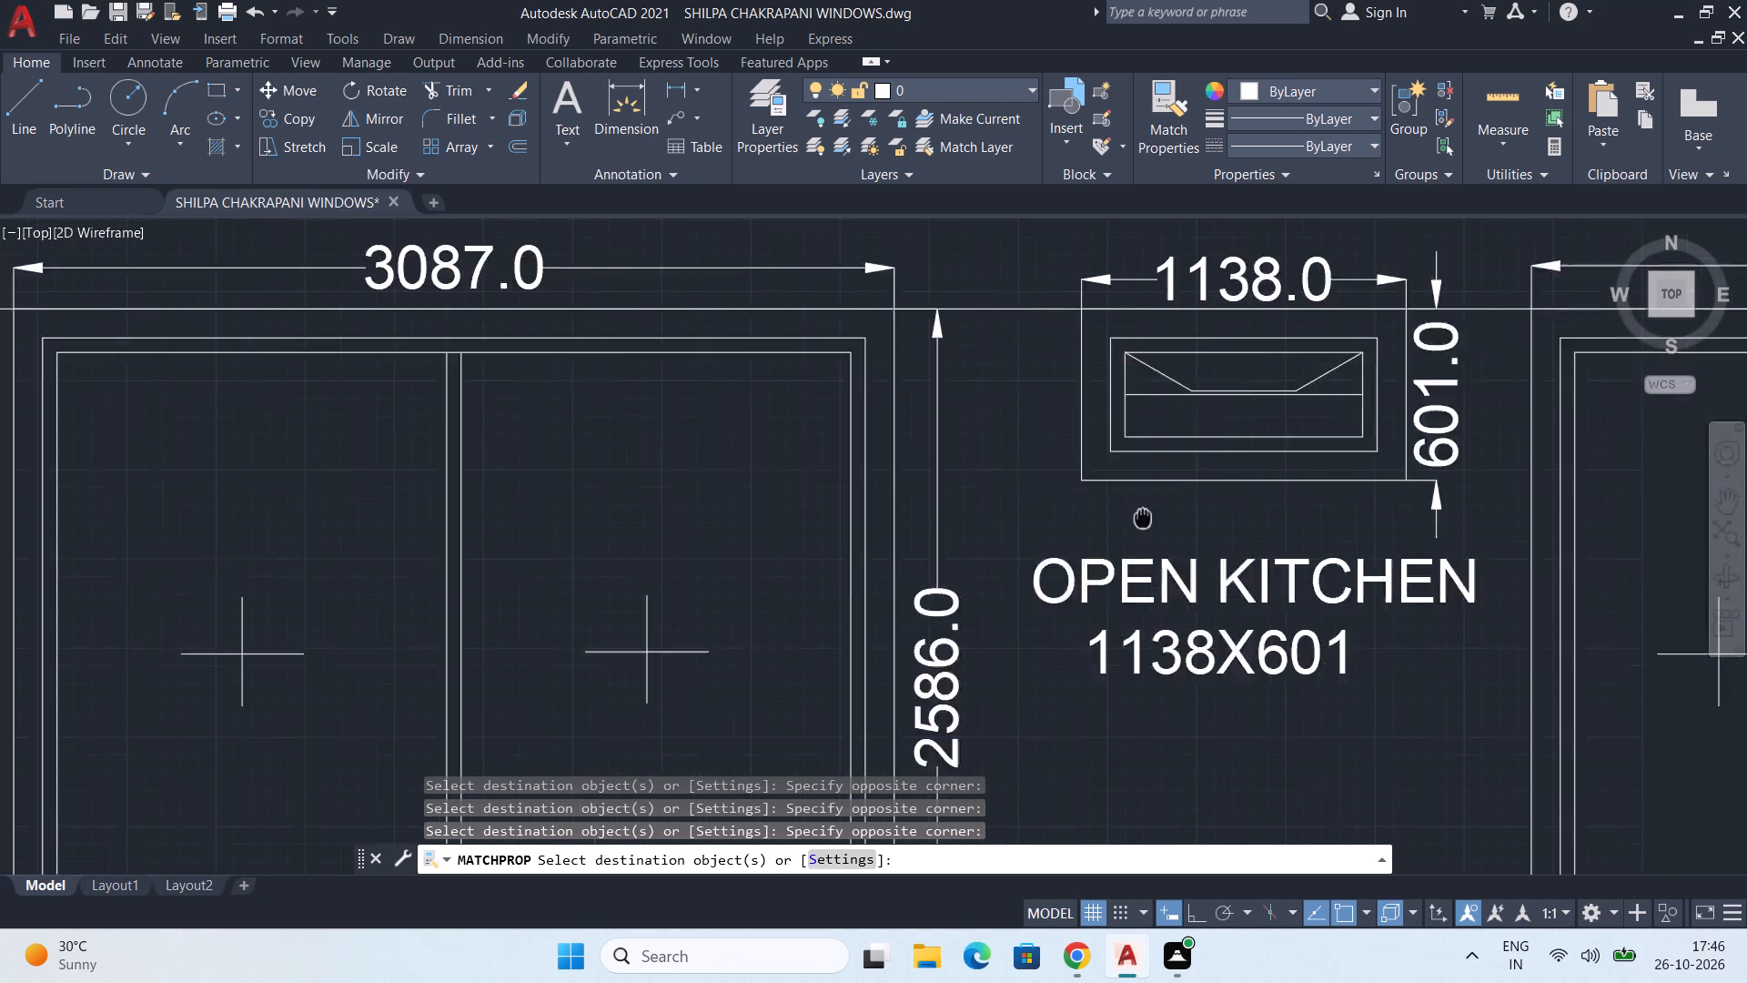
middle_click_drag(1143, 518, 964, 509)
scroll(1435, 592, "down", 3)
middle_click_drag(1406, 618, 1292, 608)
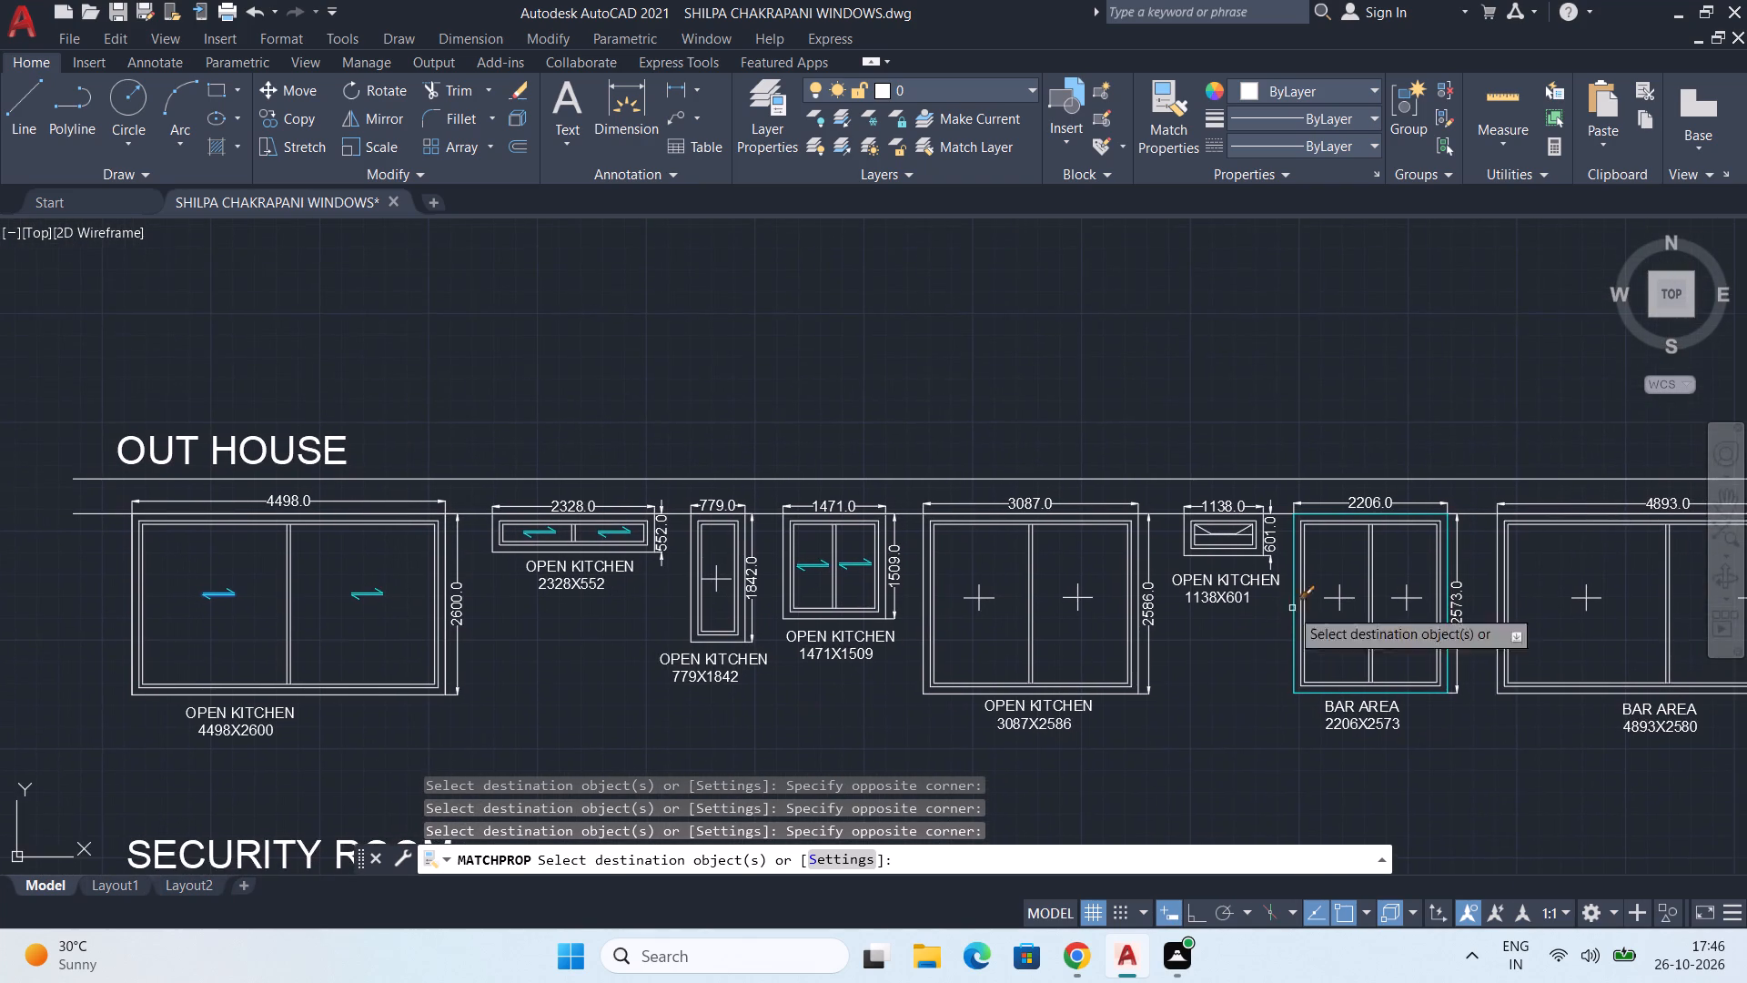
scroll(1552, 516, "up", 2)
middle_click_drag(1456, 671, 1397, 576)
scroll(1439, 563, "down", 3)
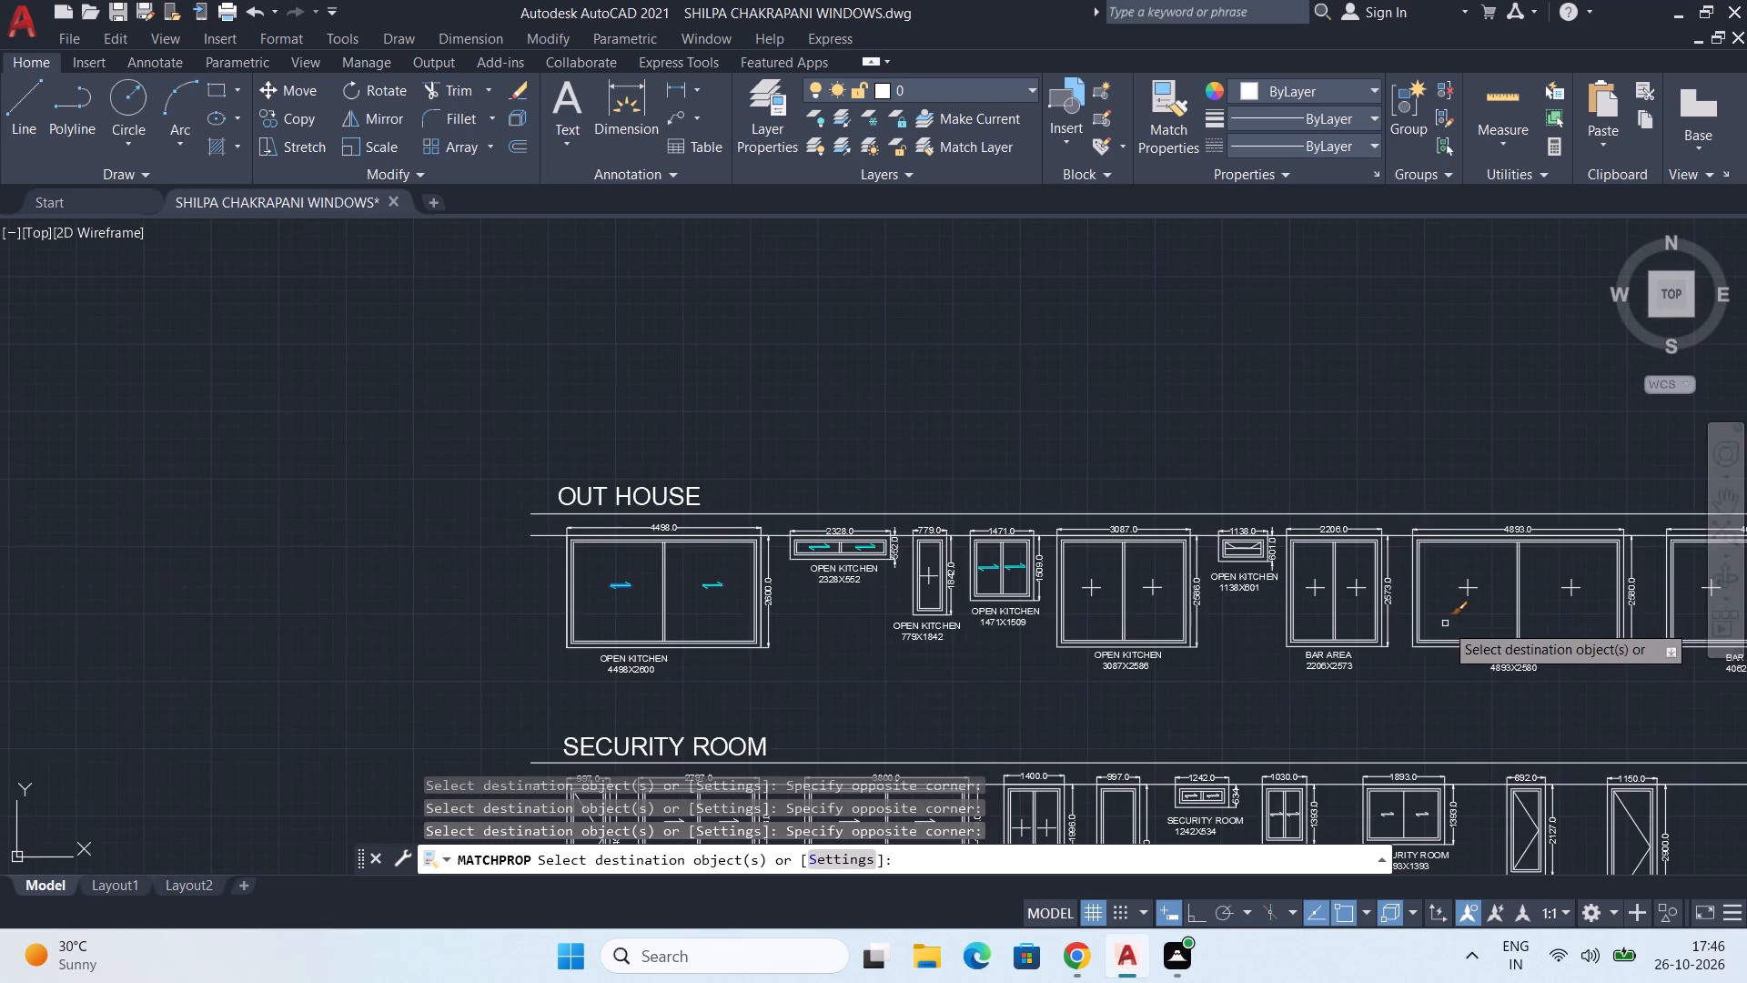
middle_click_drag(1441, 612, 1317, 565)
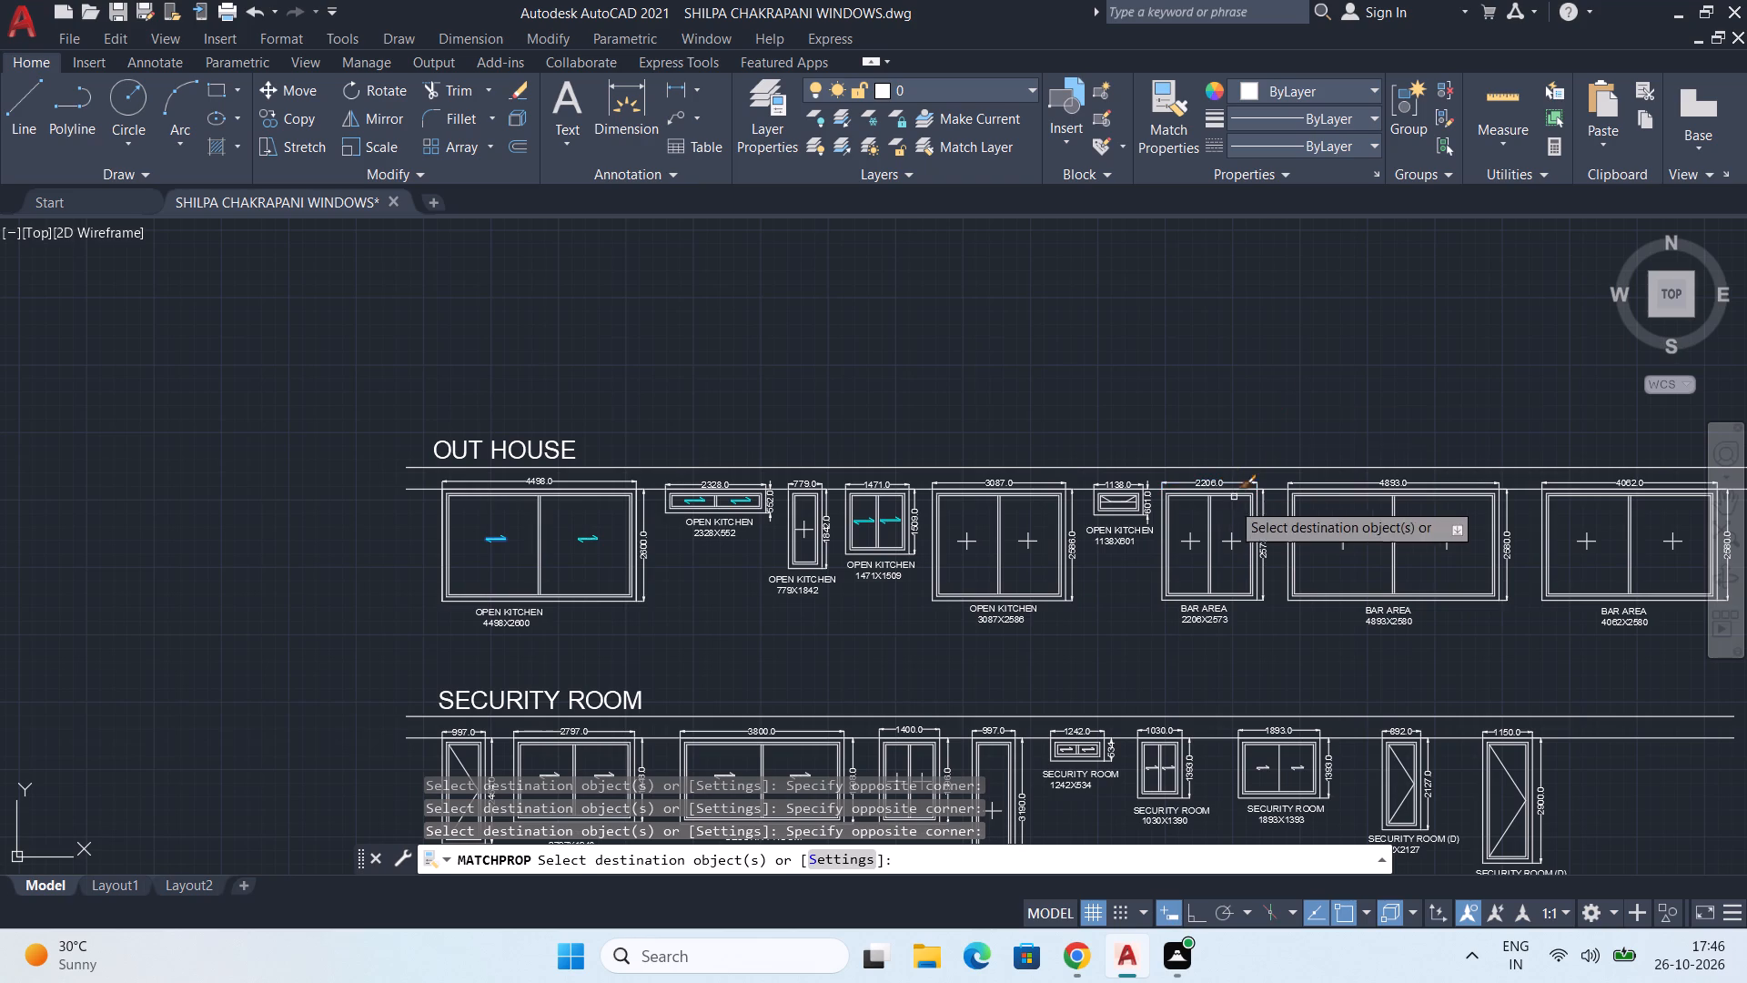
scroll(1223, 511, "up", 2)
middle_click_drag(1062, 632, 1126, 349)
scroll(918, 438, "down", 2)
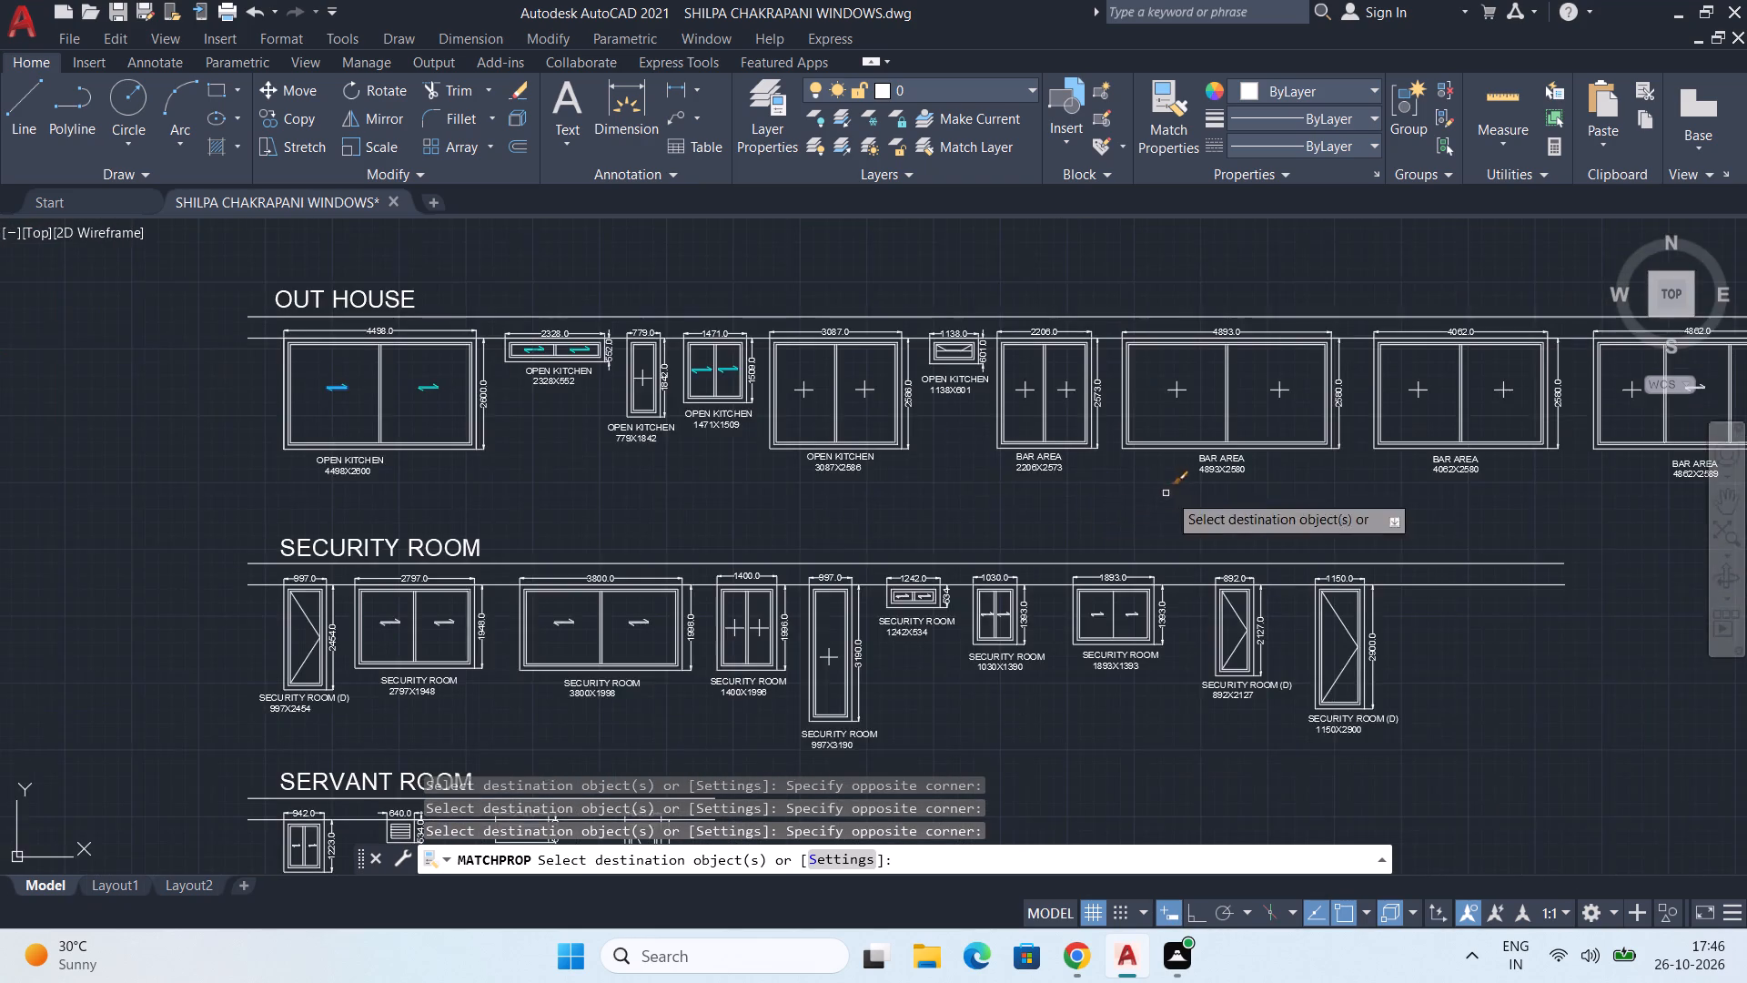
Match the cyan properties onto both sliding arrows in the 4862X2589 BAR AREA window.
middle_click_drag(1163, 487, 721, 529)
scroll(1143, 442, "up", 2)
middle_click_drag(1189, 450, 964, 440)
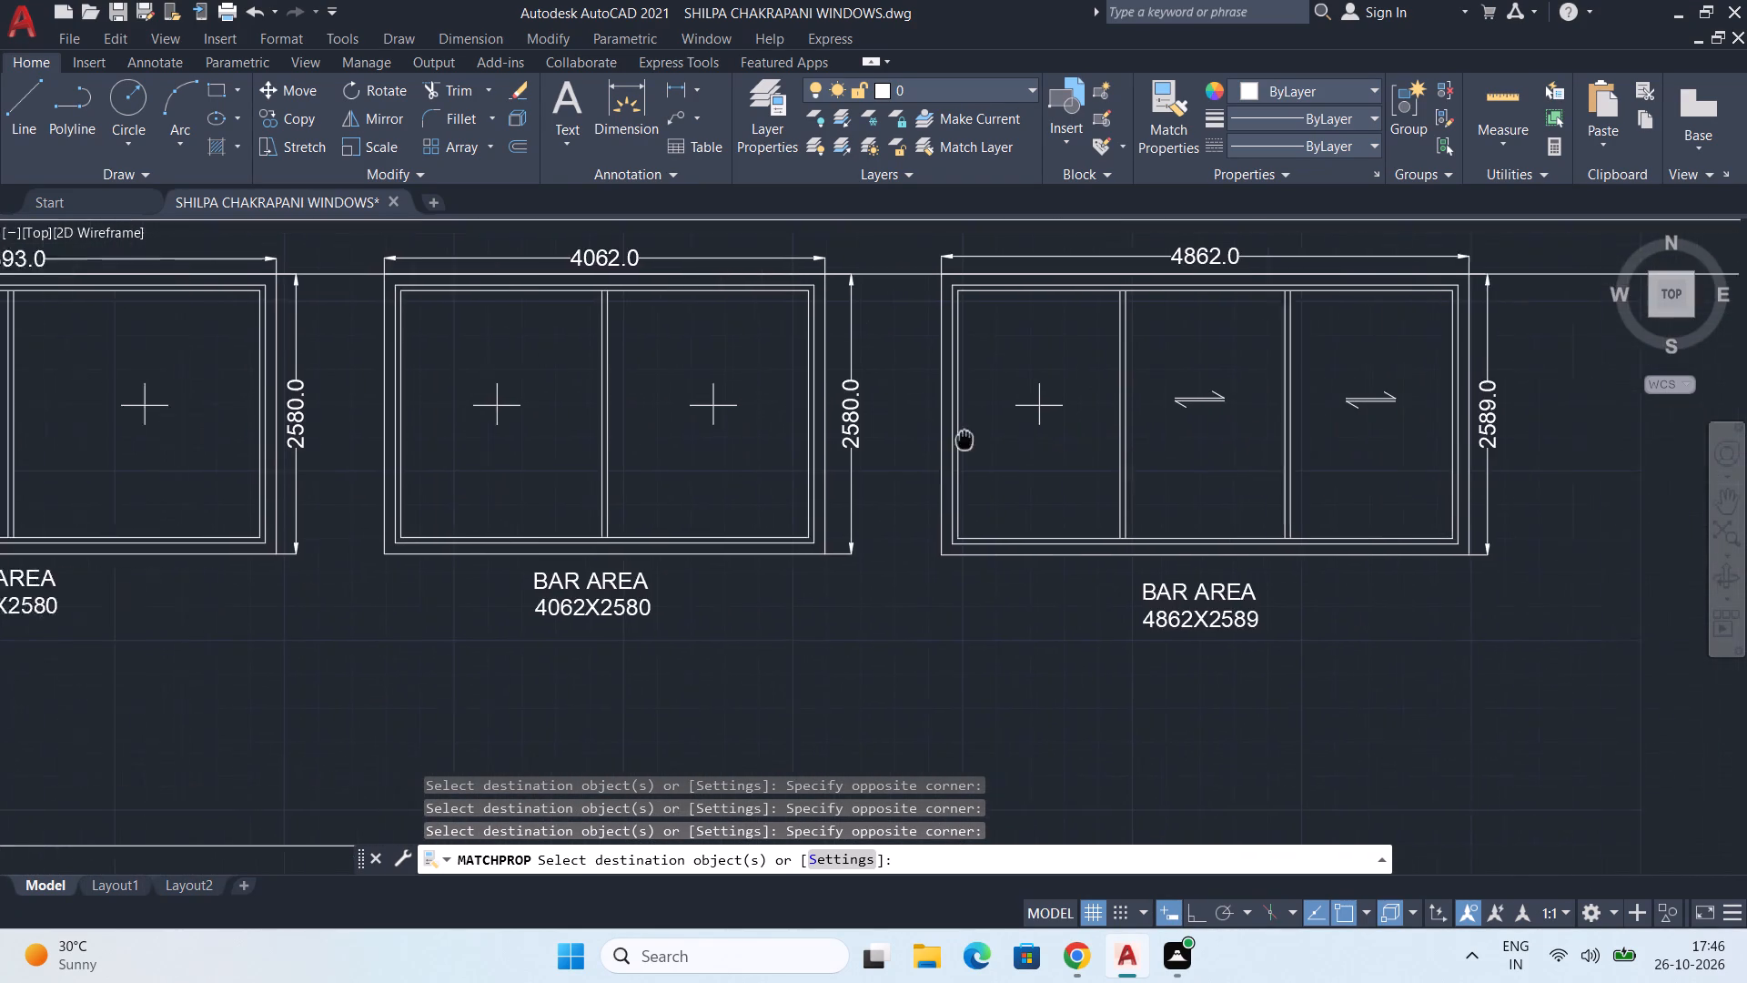
middle_click_drag(964, 440, 920, 450)
scroll(1118, 443, "up", 1)
left_click_drag(1079, 321, 1093, 329)
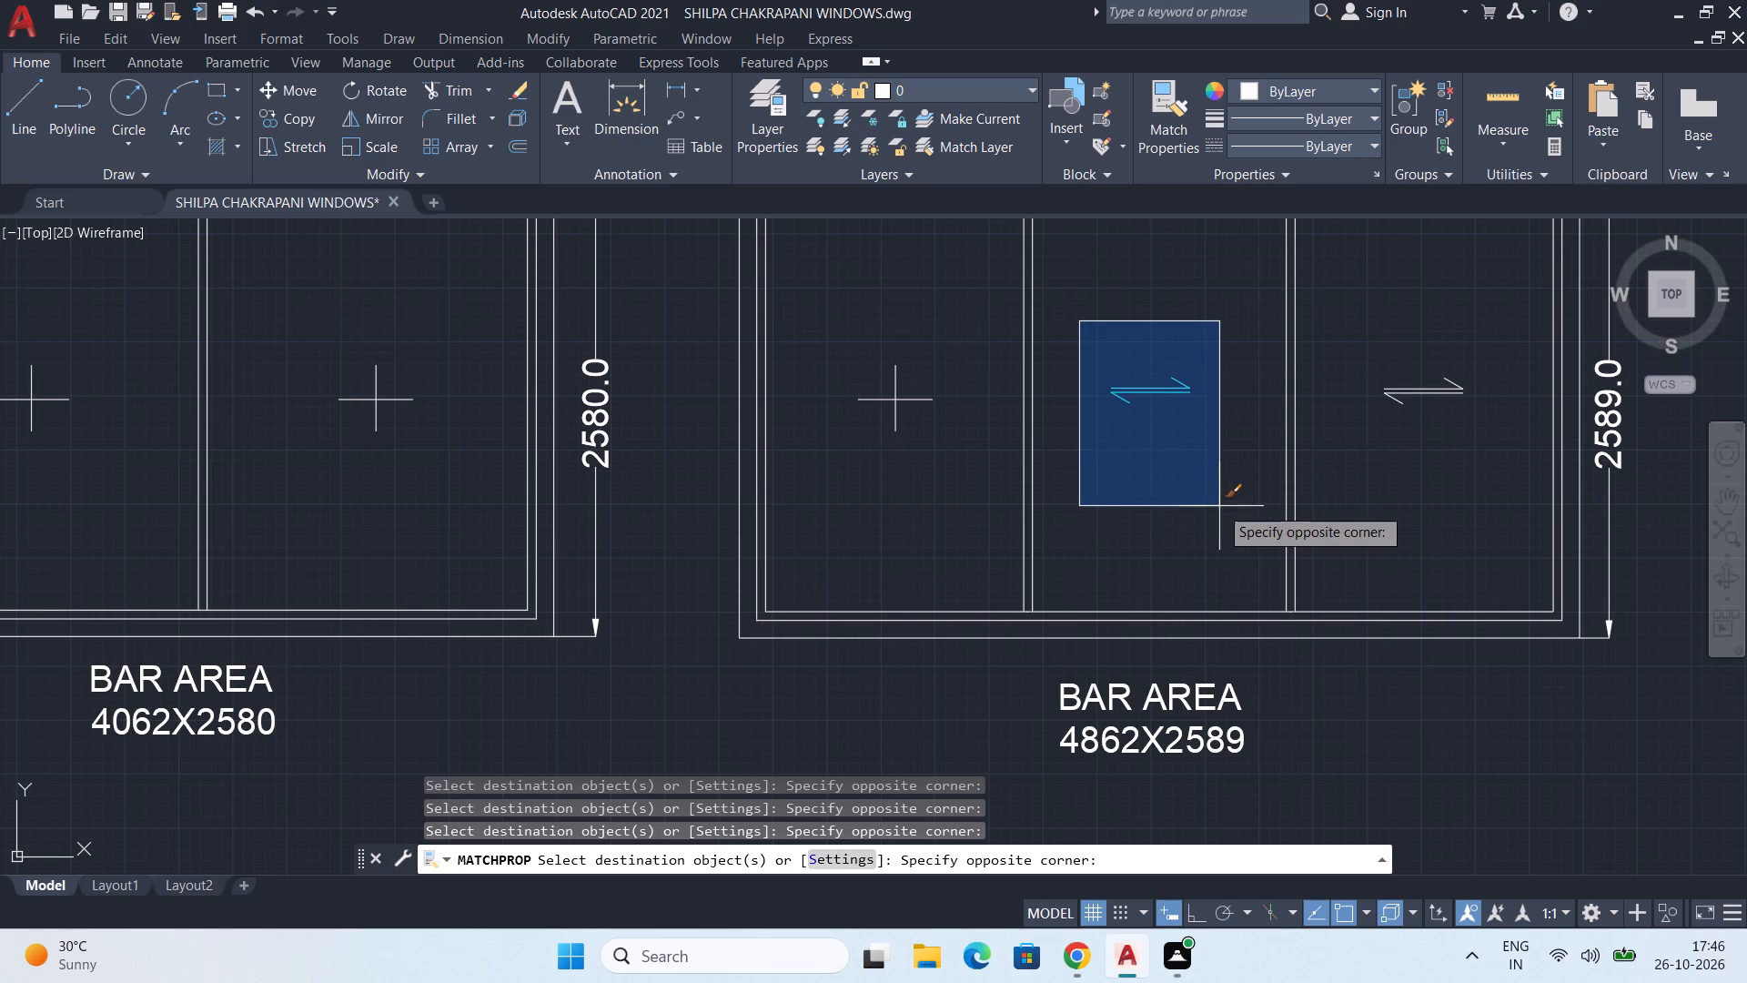
left_click(1220, 505)
left_click(1342, 297)
left_click(1487, 510)
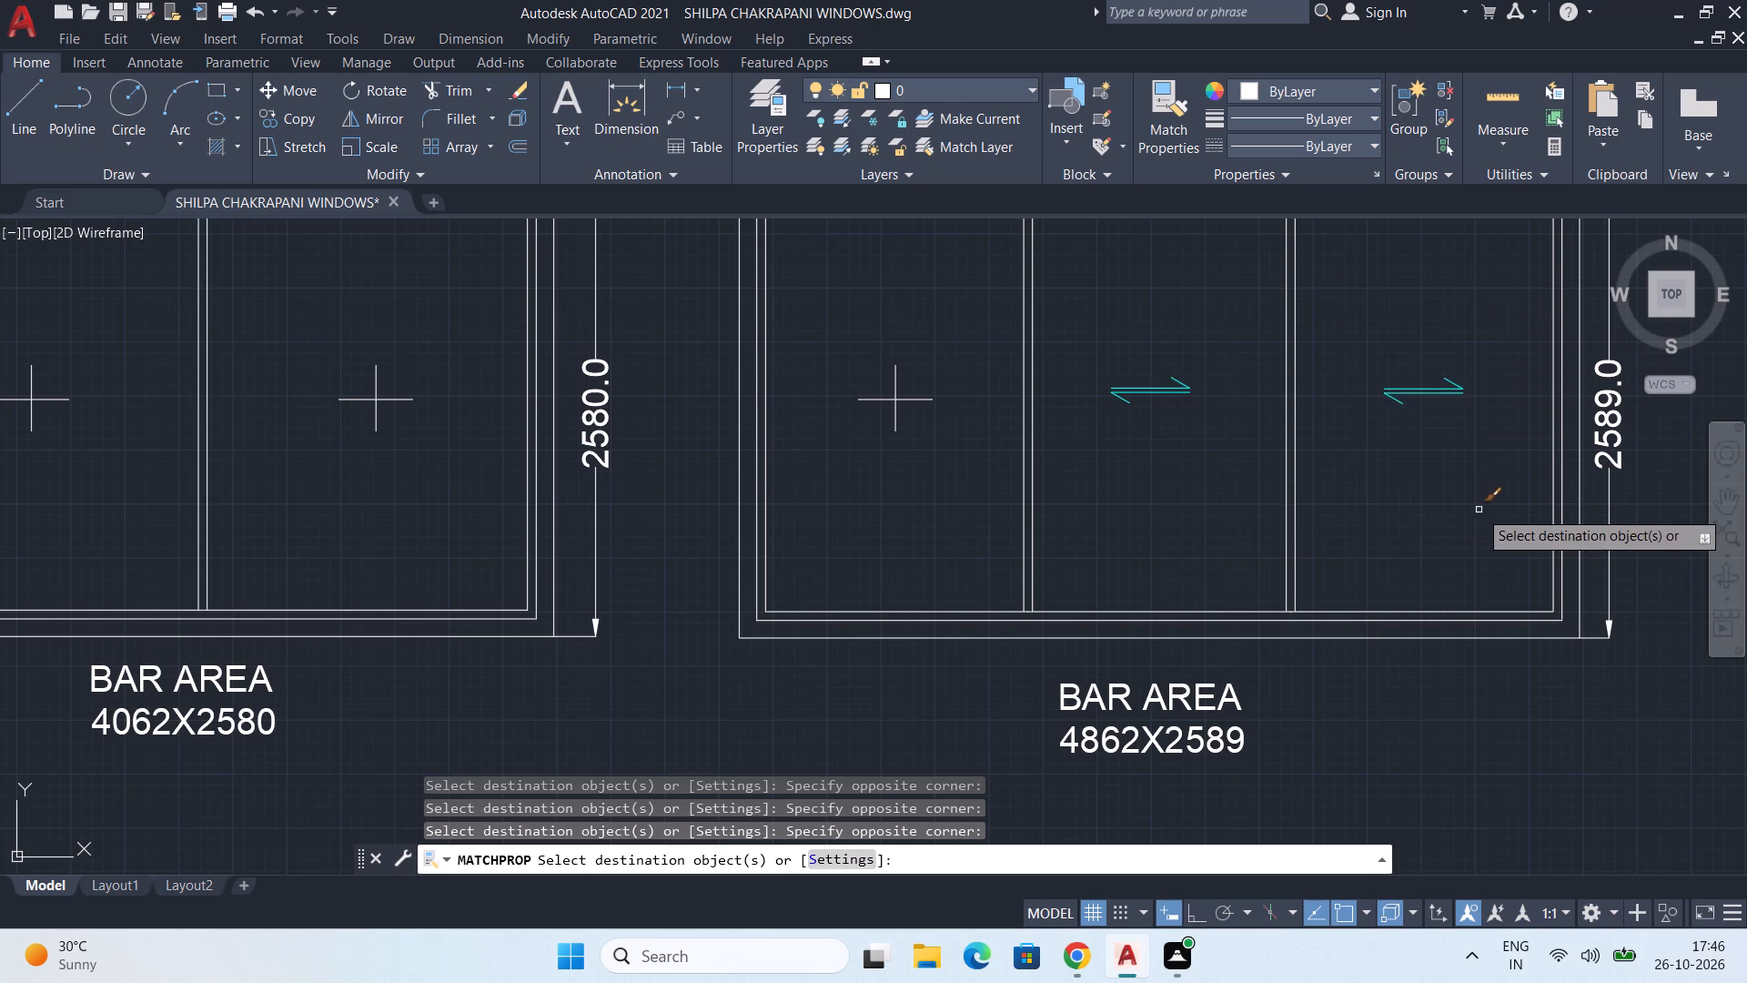
Match the cyan properties onto both sliding arrows in the 1893X1393 SECURITY ROOM window.
scroll(1464, 520, "down", 2)
middle_click_drag(1299, 635, 1396, 379)
middle_click_drag(977, 580, 1169, 440)
middle_click_drag(879, 567, 1143, 551)
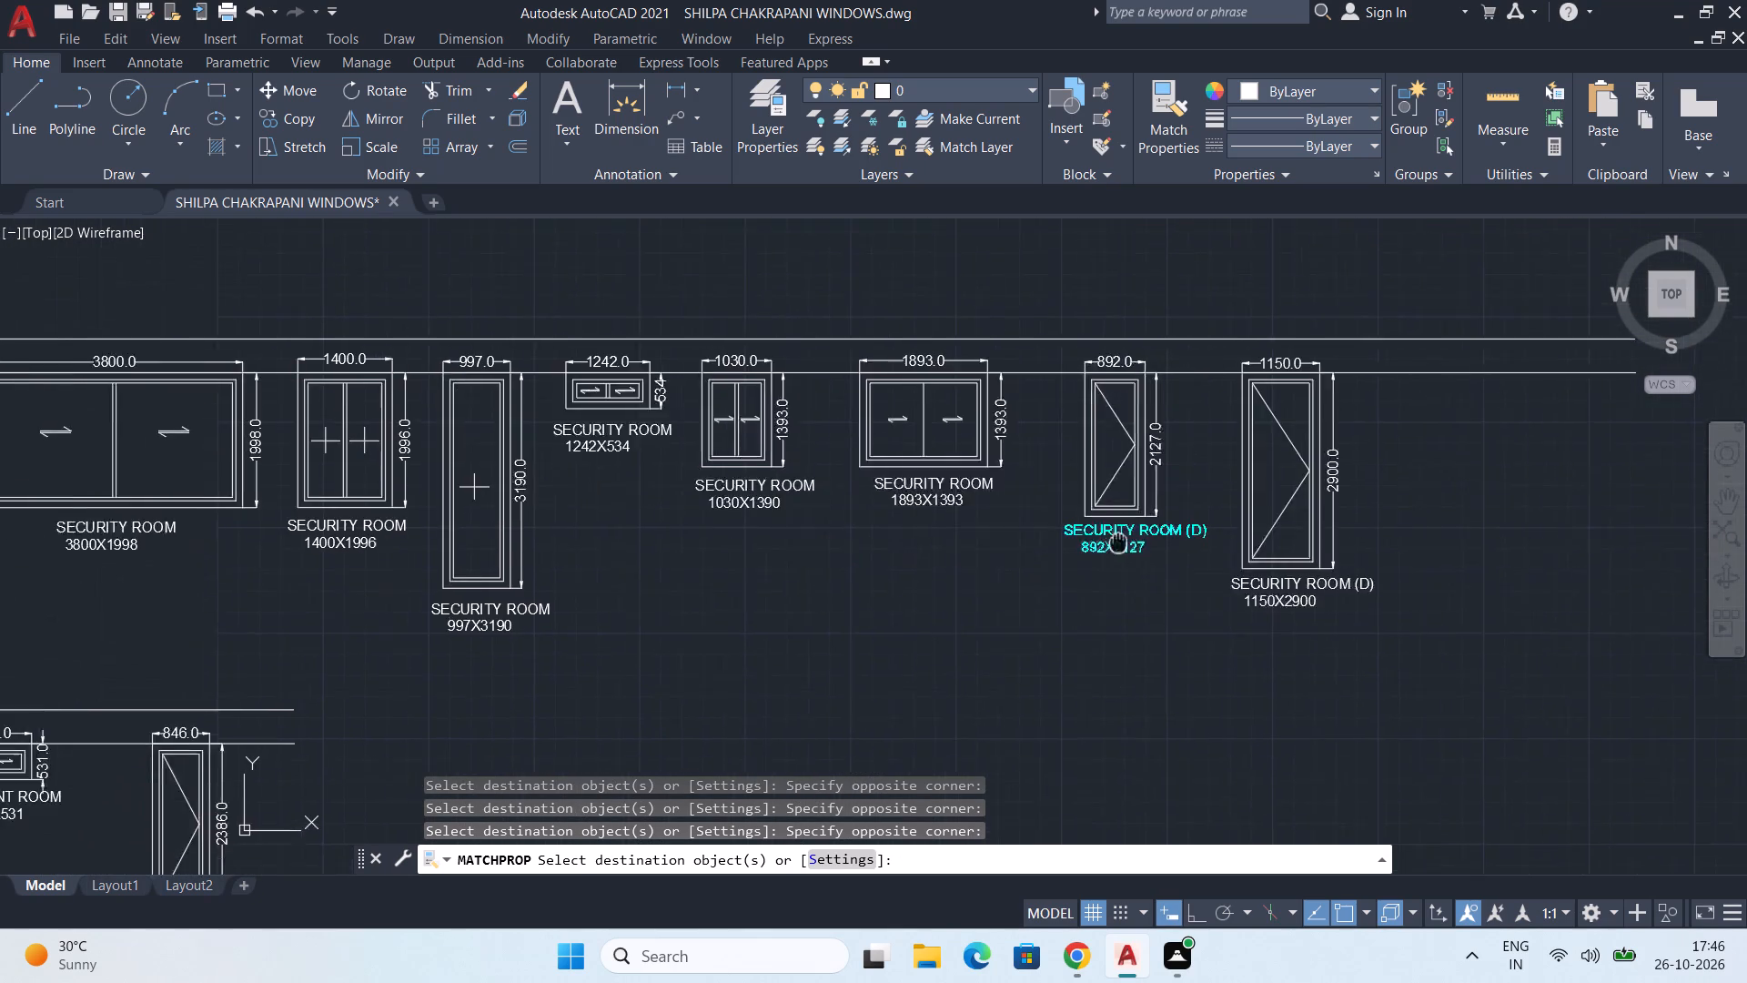
middle_click_drag(1143, 551, 1207, 583)
scroll(1052, 499, "up", 2)
scroll(857, 406, "up", 1)
left_click_drag(875, 359, 900, 372)
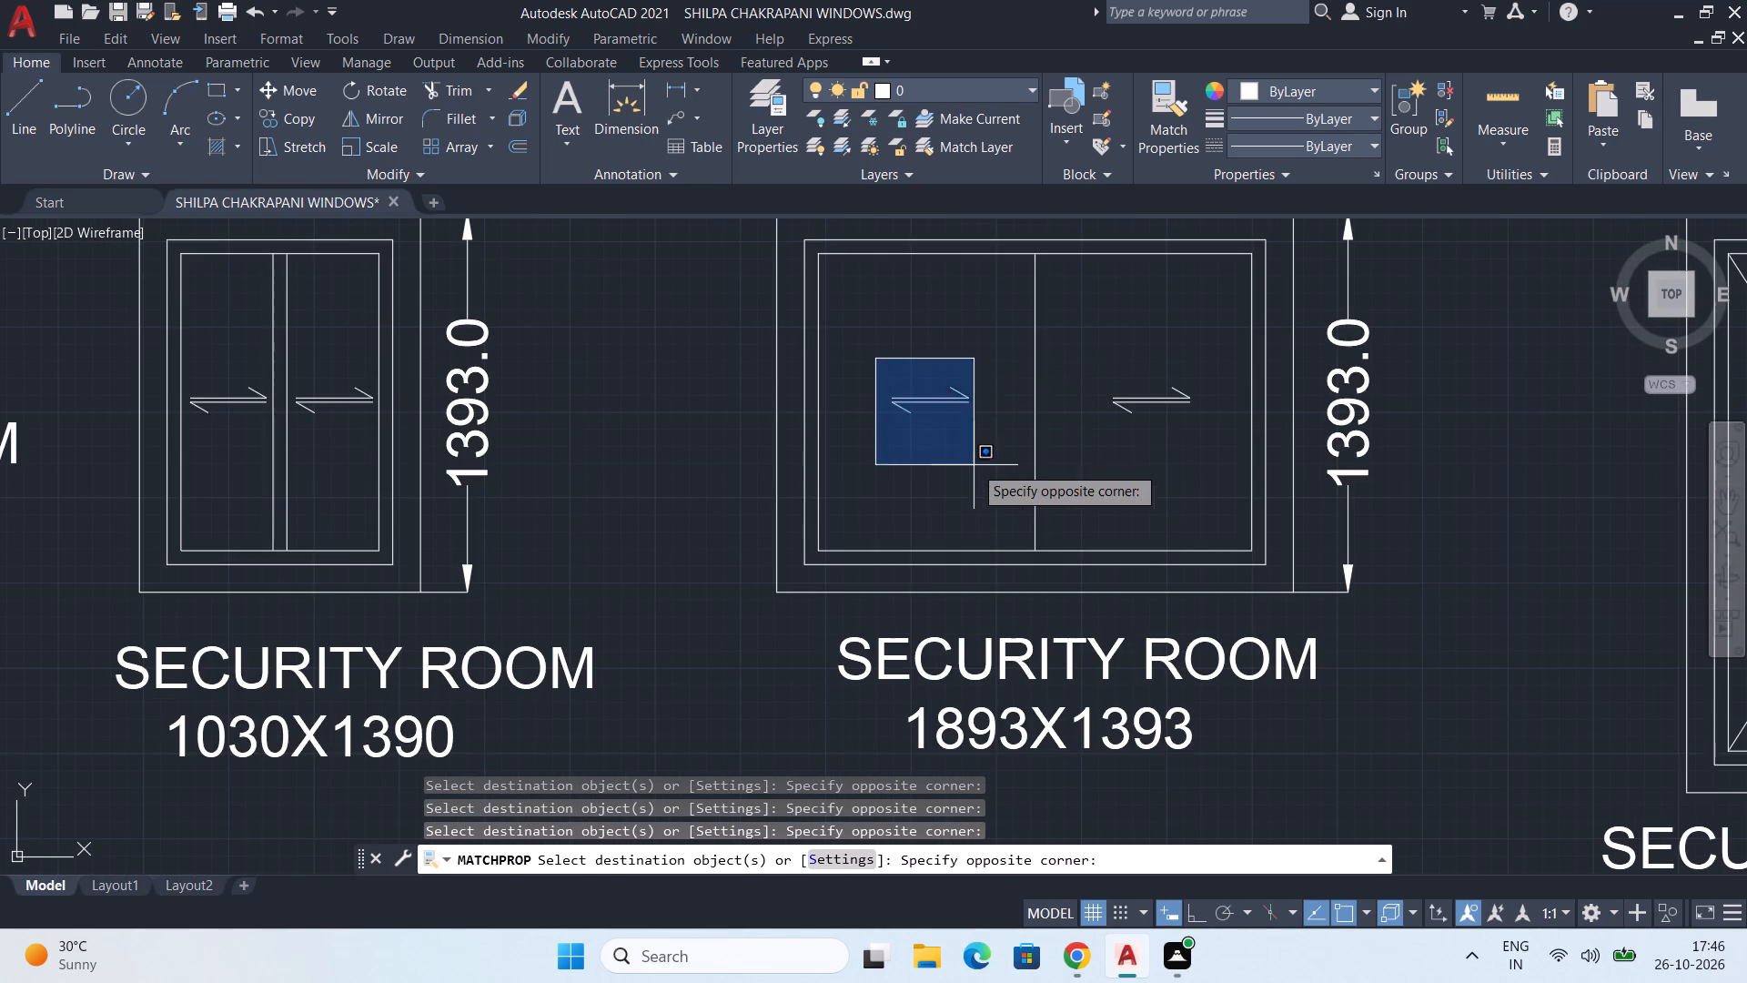
left_click(995, 477)
left_click_drag(1071, 349, 1091, 353)
left_click(1221, 480)
Match the cyan properties onto both sliding arrows in the 1030X1390 SECURITY ROOM window.
scroll(1116, 469, "down", 2)
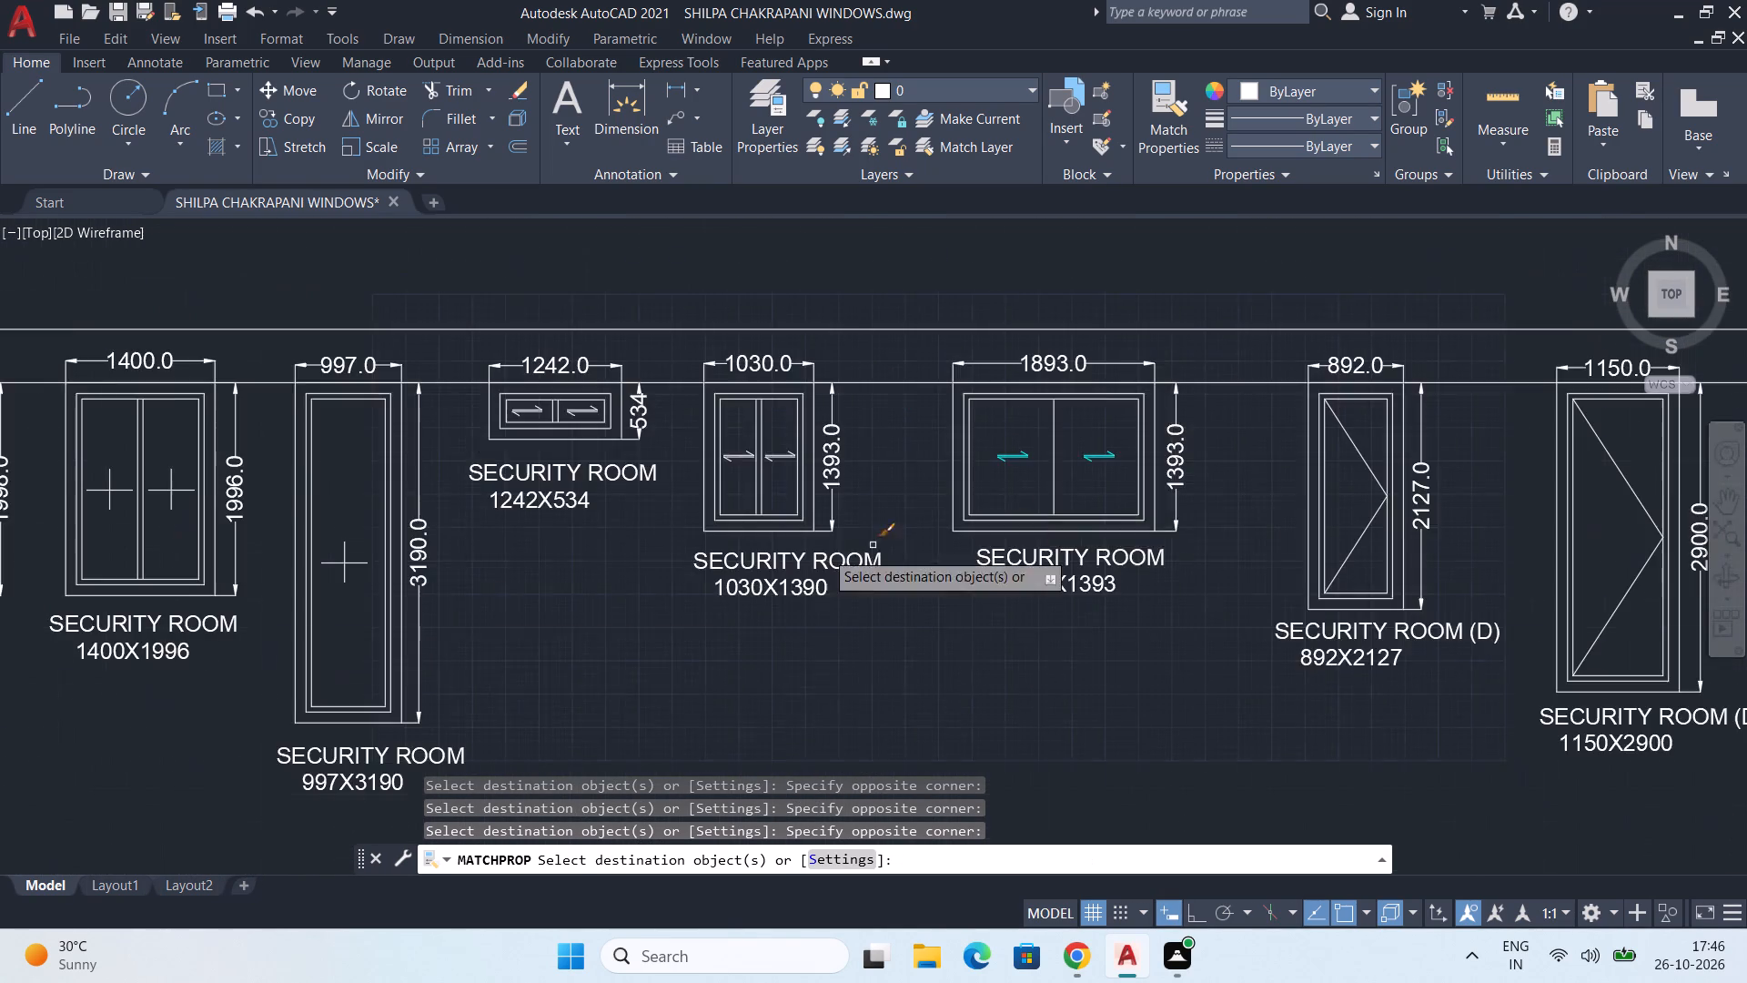
middle_click_drag(464, 619, 1005, 646)
scroll(1278, 478, "up", 4)
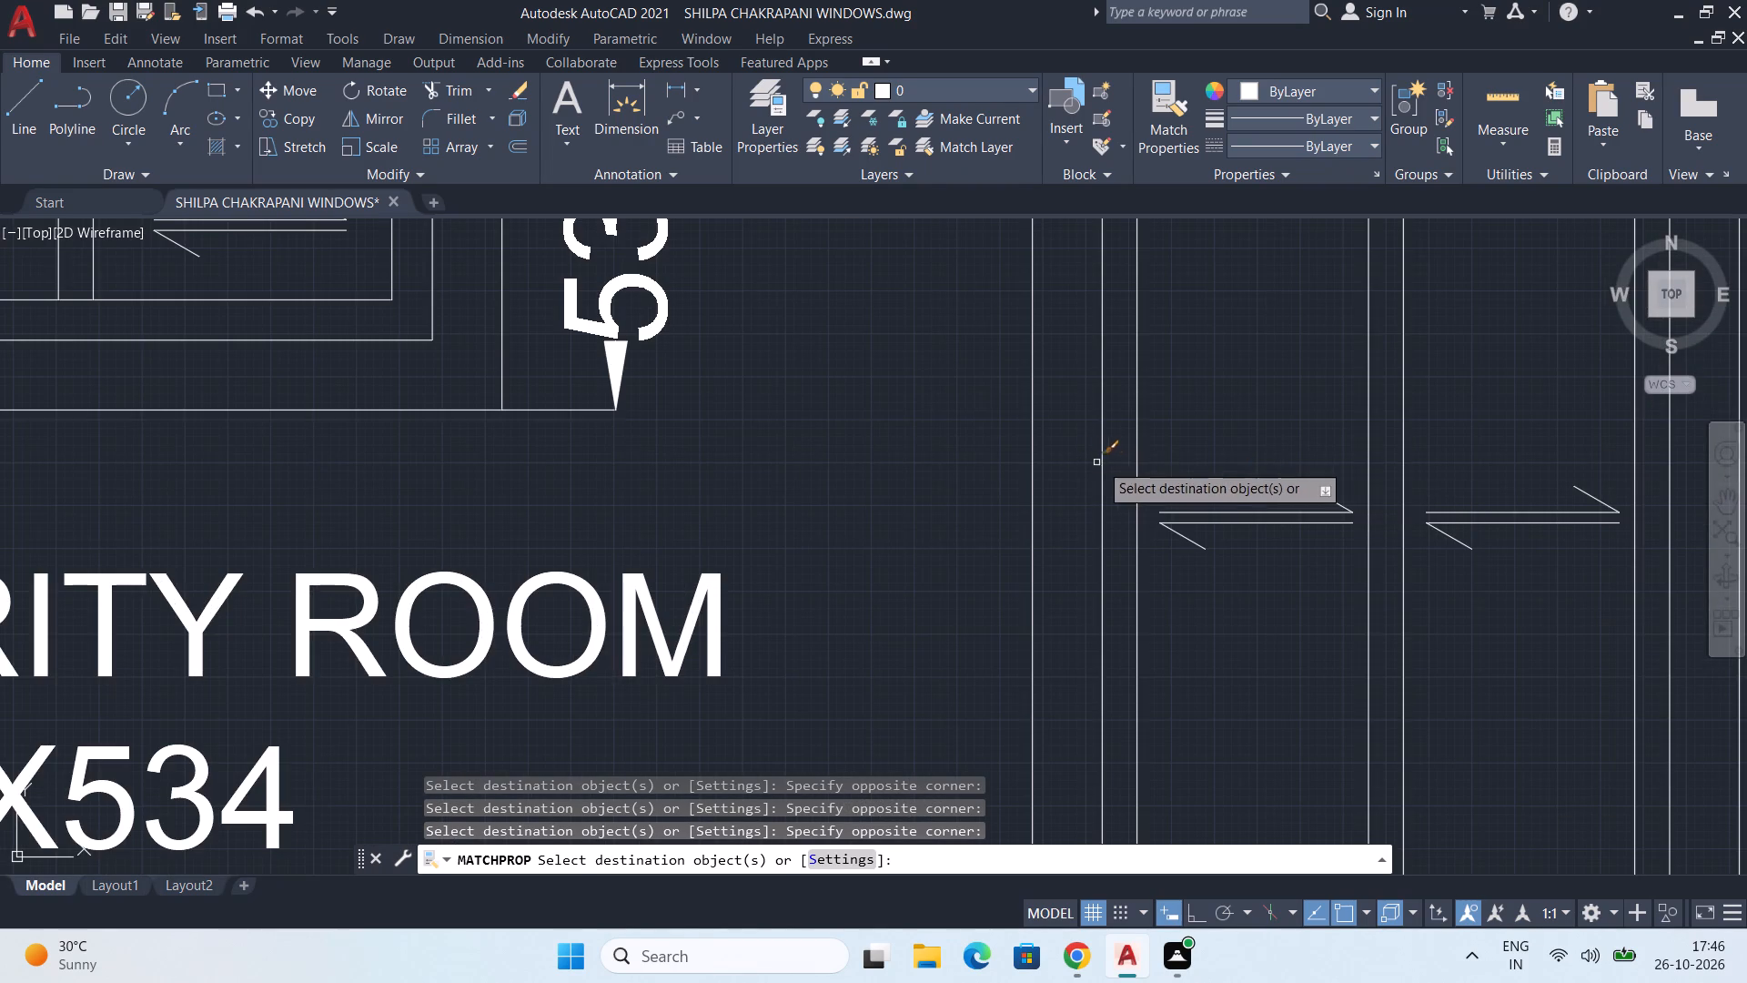
left_click_drag(1124, 461, 1135, 464)
left_click(1382, 603)
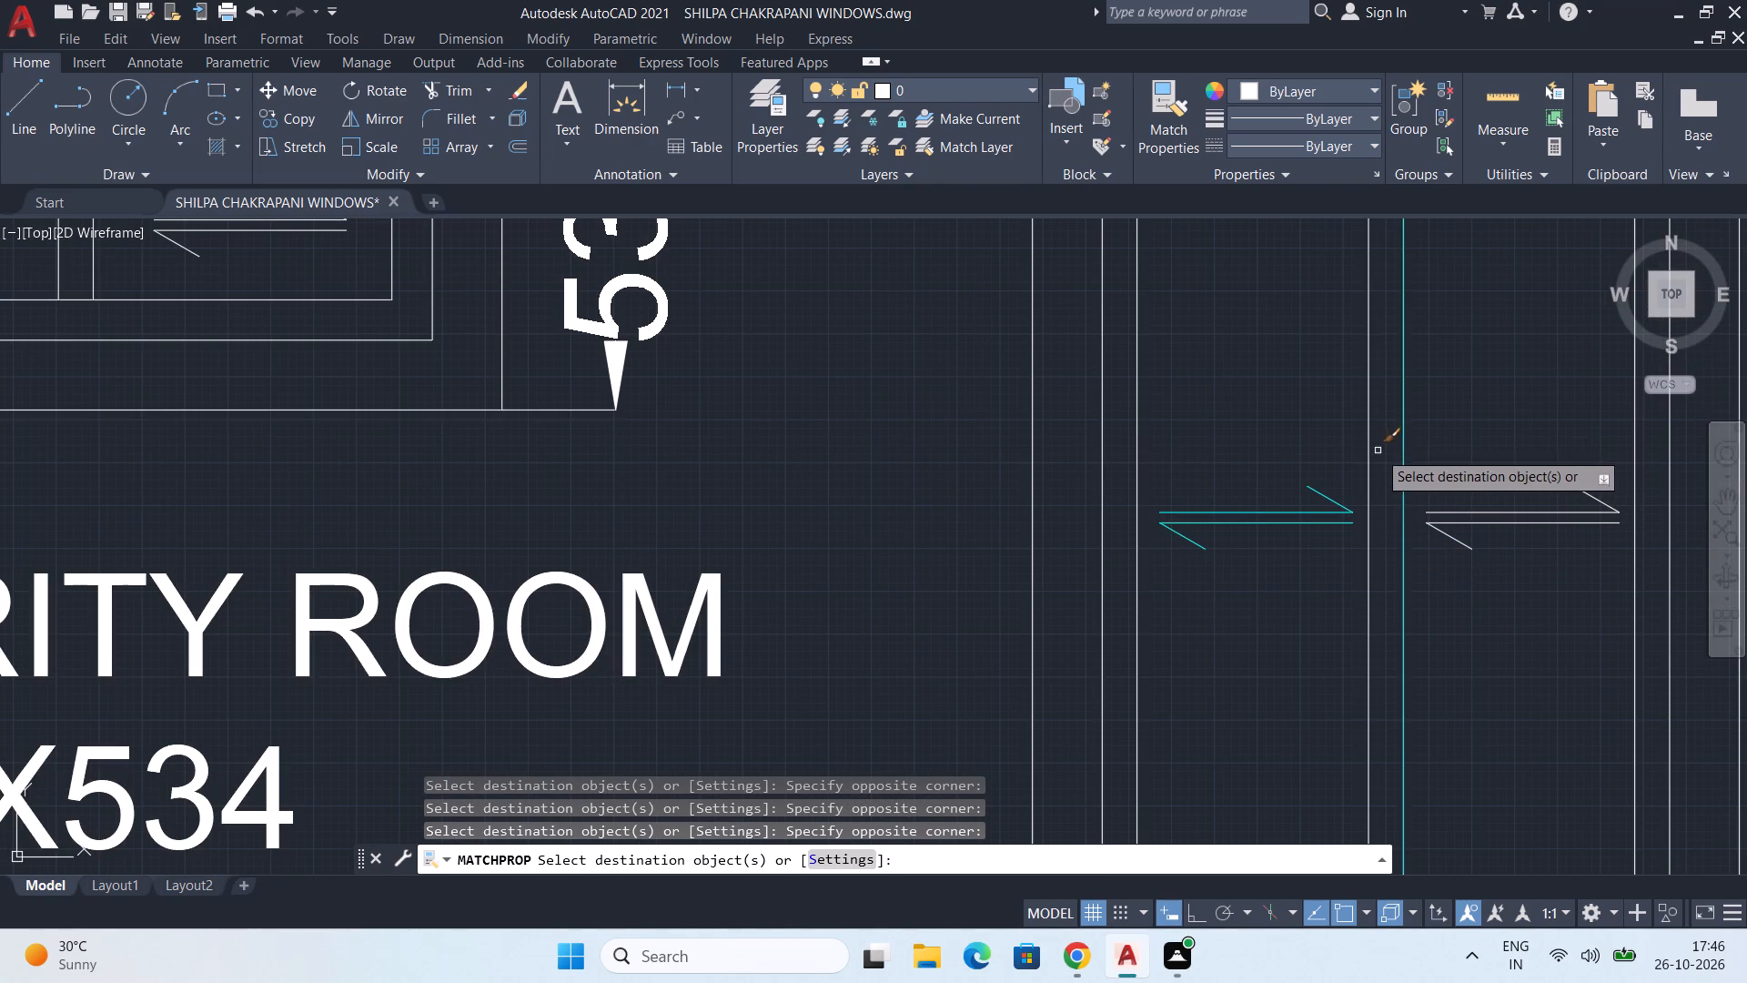
left_click_drag(1387, 441, 1425, 447)
left_click(1641, 593)
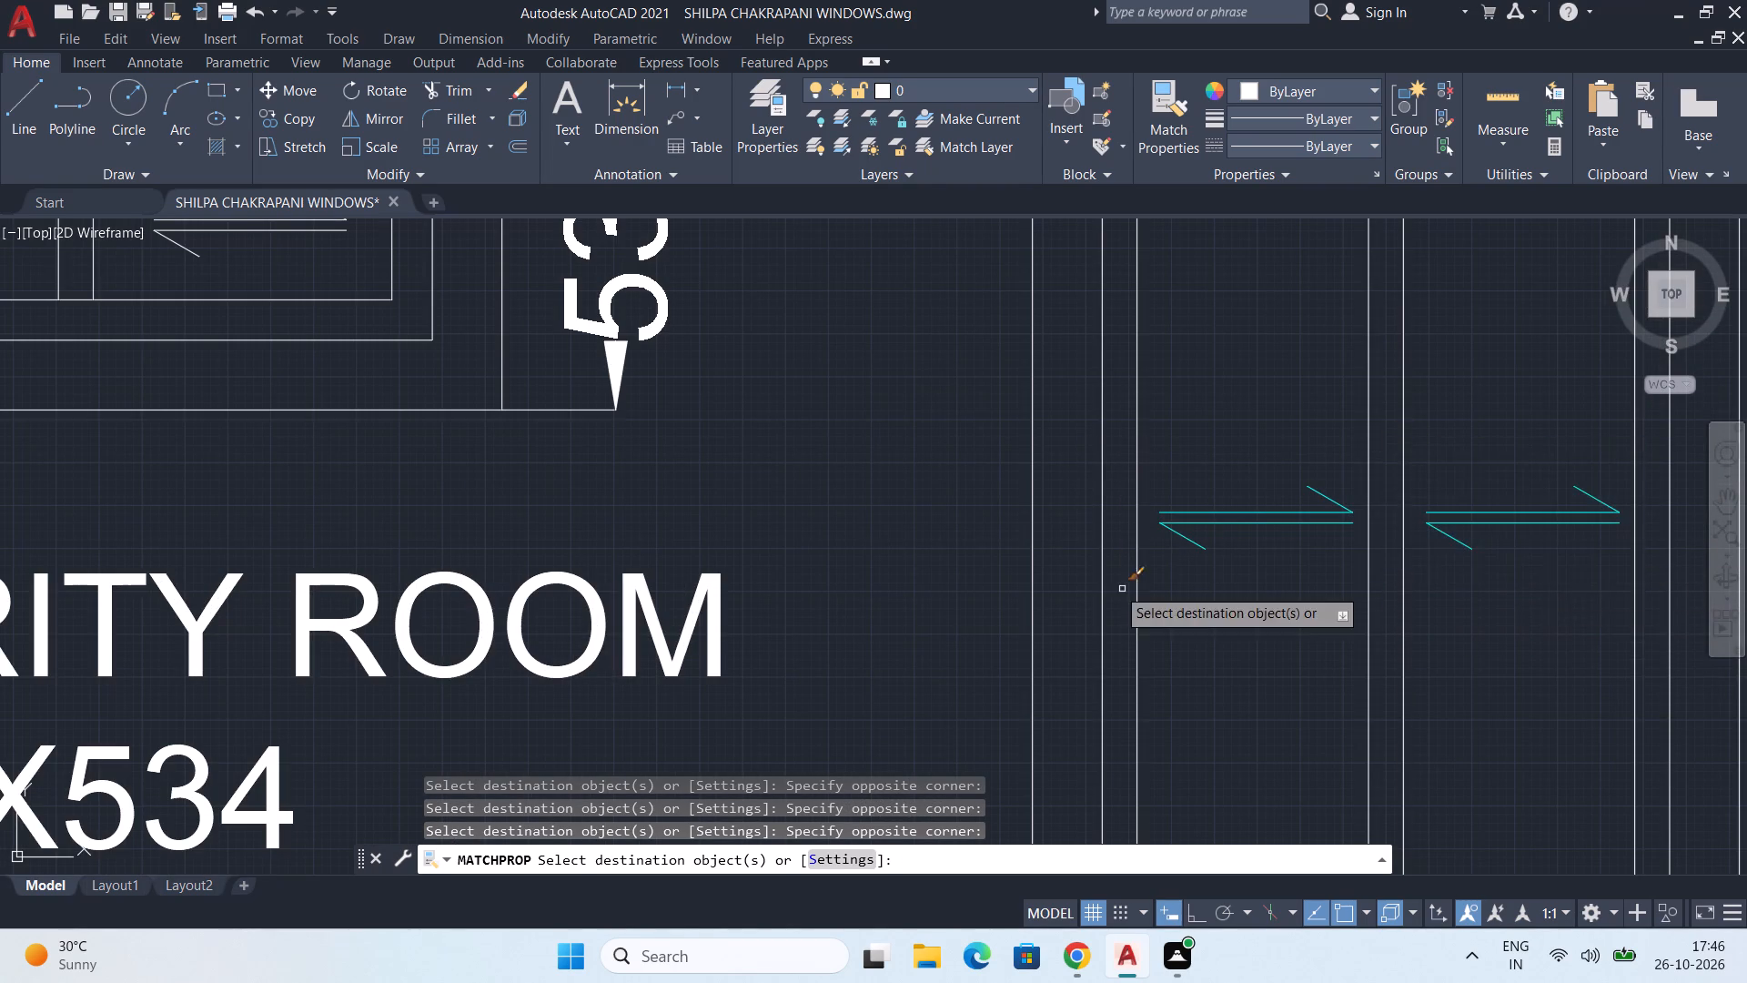
Match the cyan properties onto both sliding arrows in the 1242X534 SECURITY ROOM window.
scroll(1116, 587, "down", 2)
middle_click_drag(1019, 660, 1327, 752)
scroll(873, 549, "up", 2)
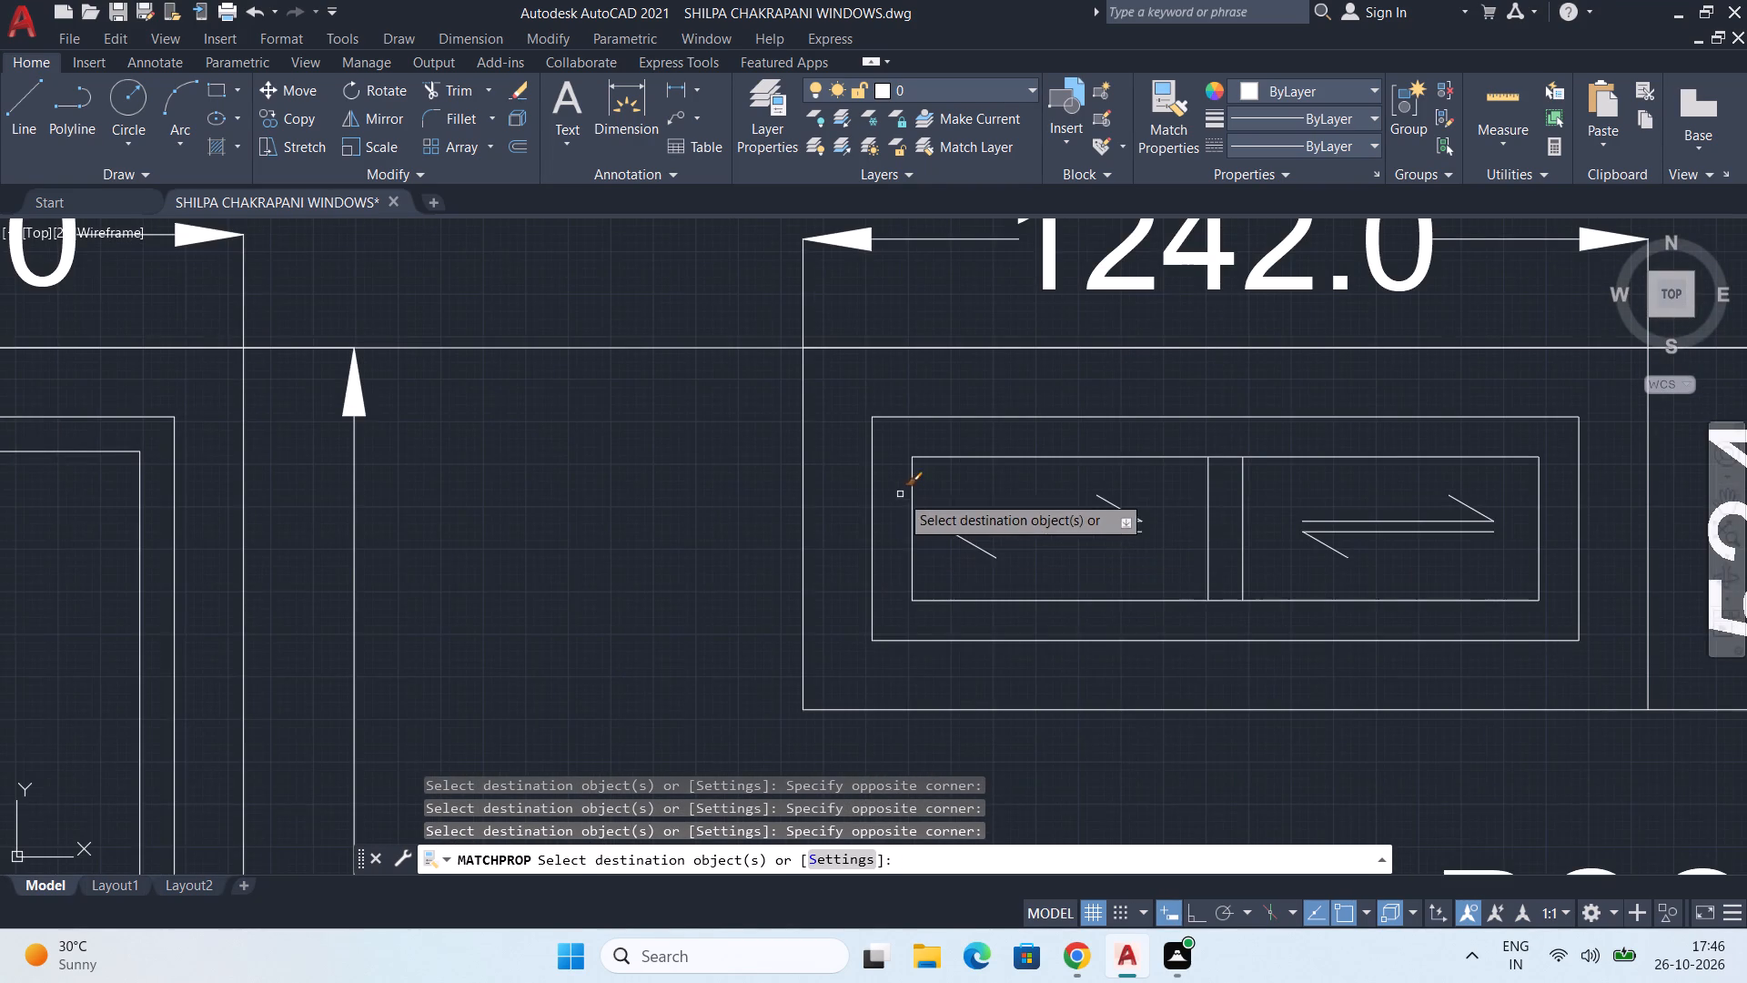
left_click(902, 491)
left_click(1530, 588)
Match the cyan properties onto both sliding arrows in the 3800X1998 SECURITY ROOM window.
scroll(1302, 639, "down", 2)
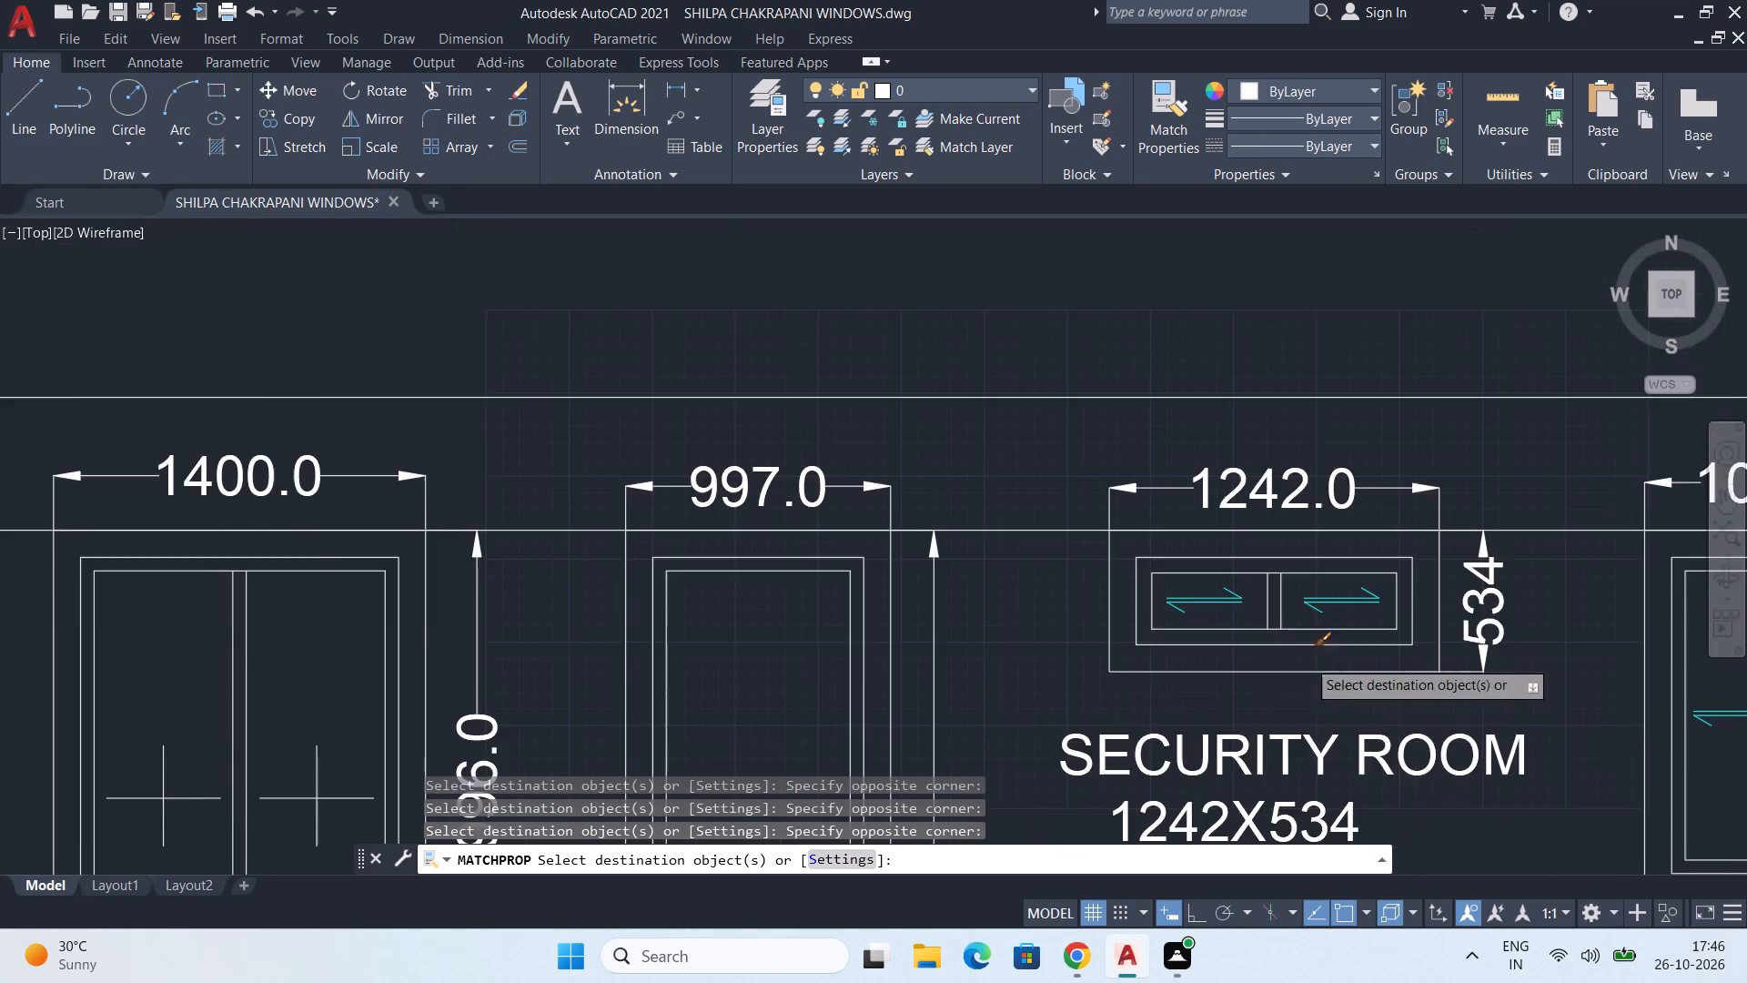
middle_click_drag(1069, 712, 1196, 485)
scroll(1197, 489, "down", 2)
middle_click_drag(1024, 593, 1409, 548)
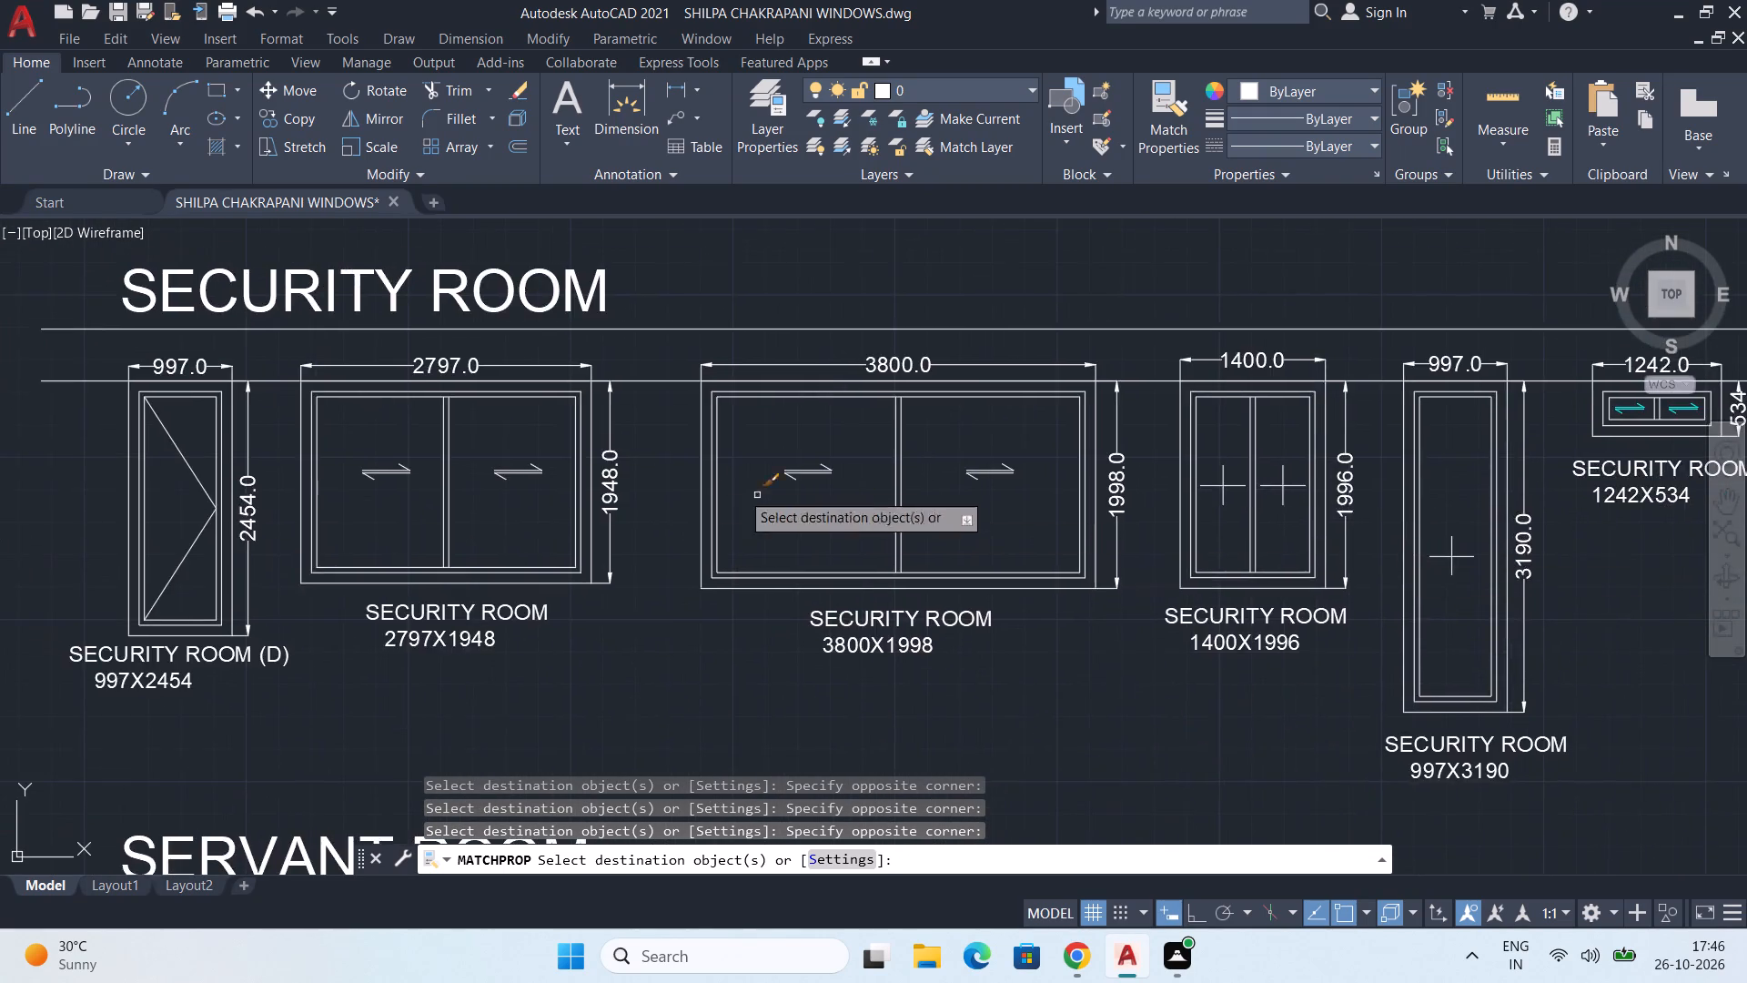
scroll(707, 482, "up", 1)
left_click_drag(768, 441, 819, 453)
left_click(1258, 562)
Match the cyan properties onto both sliding arrows in the 2797X1948 SECURITY ROOM window.
scroll(876, 538, "down", 1)
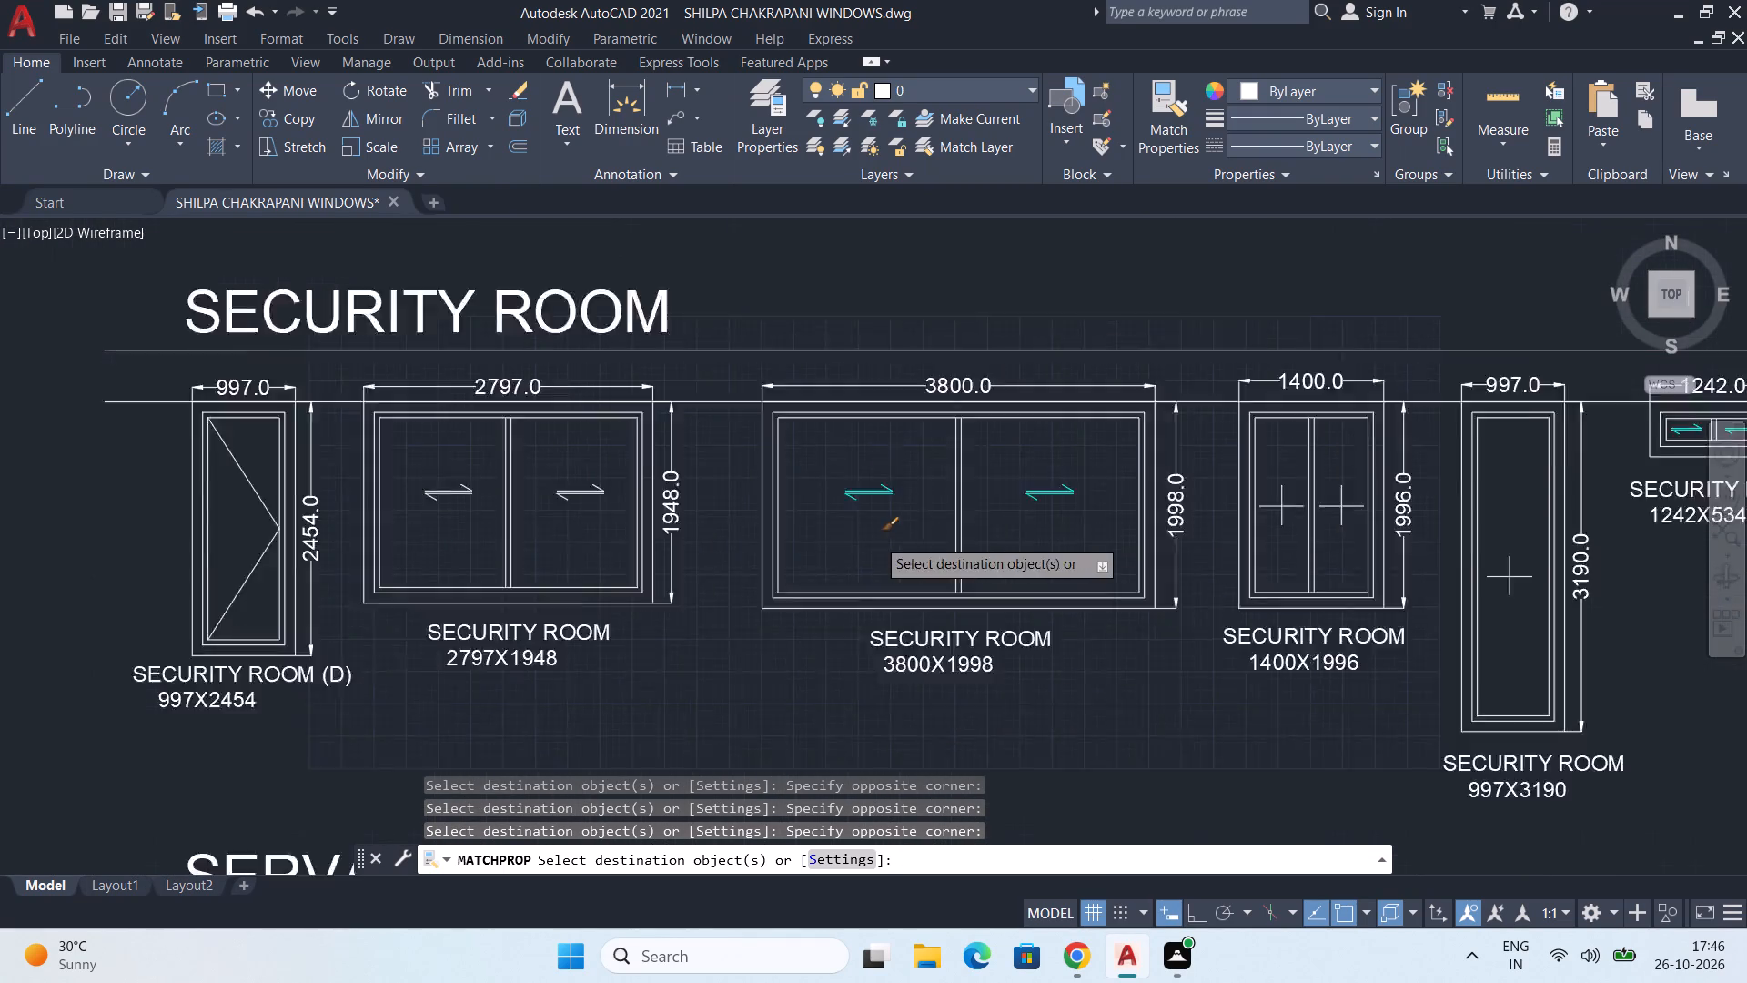
scroll(874, 544, "down", 1)
middle_click_drag(646, 591, 884, 599)
scroll(832, 530, "up", 3)
left_click(752, 476)
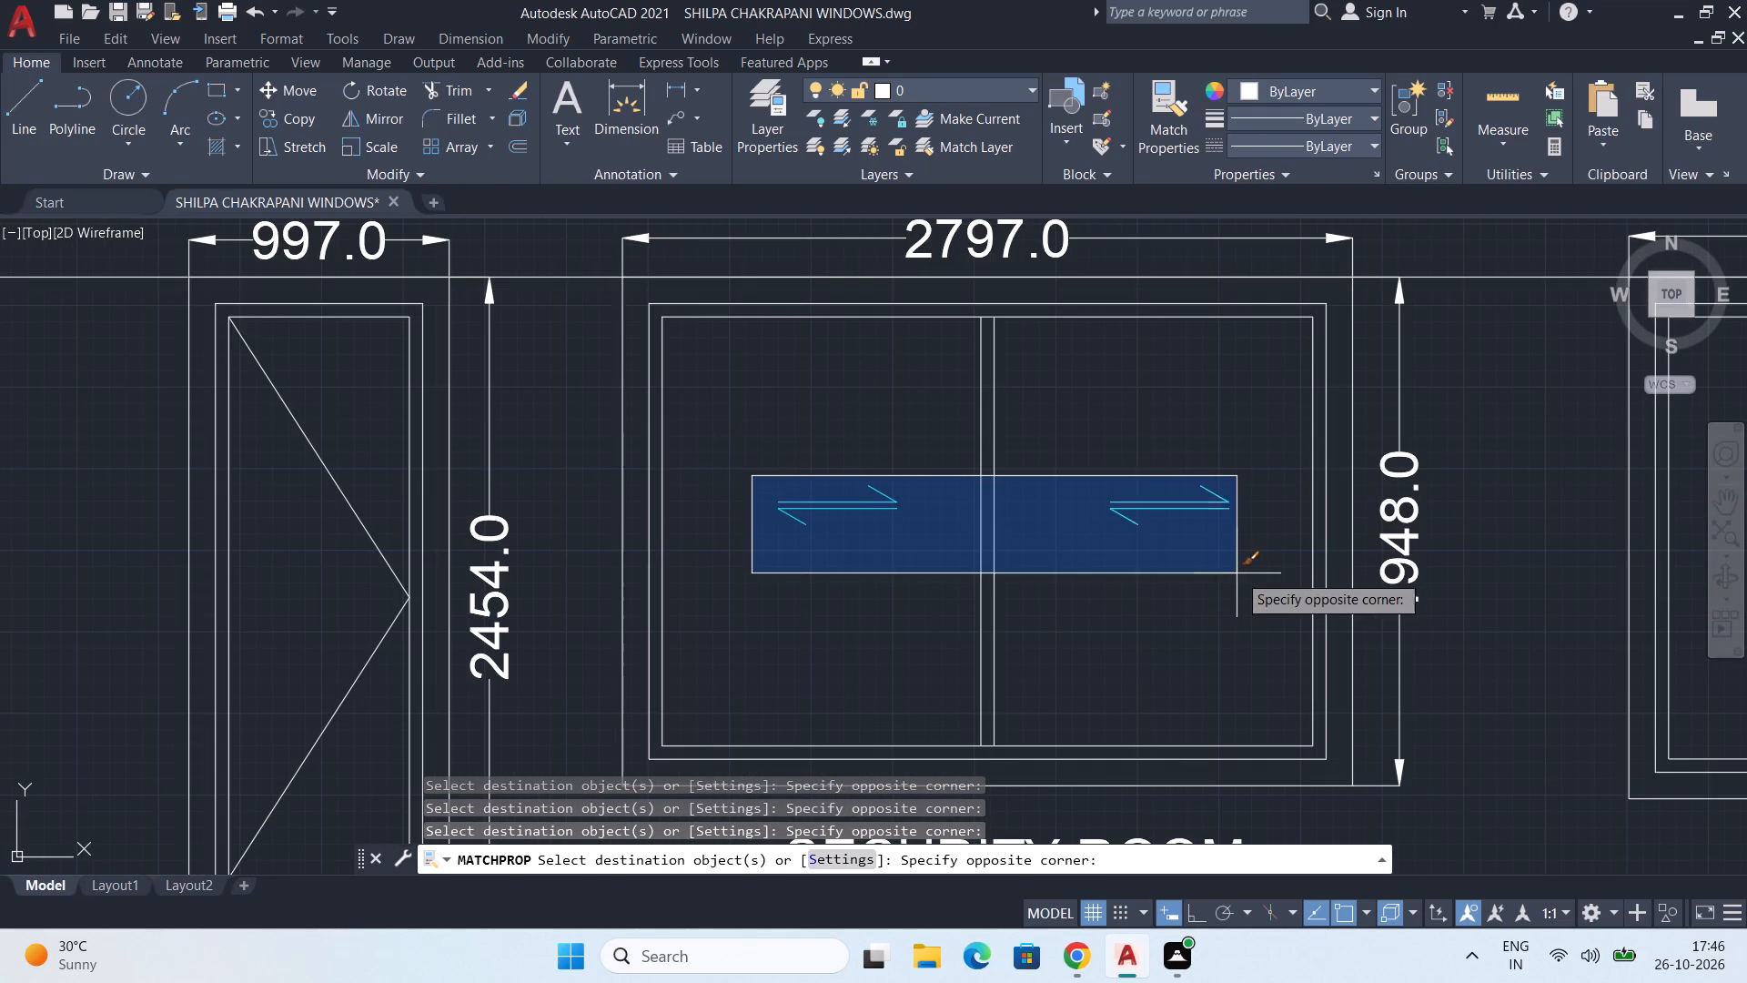
left_click(1262, 575)
Match the cyan properties onto both sliding arrows in the 942X1223 SERVANT ROOM window.
scroll(1155, 575, "down", 3)
middle_click_drag(1118, 661, 996, 274)
scroll(963, 512, "down", 1)
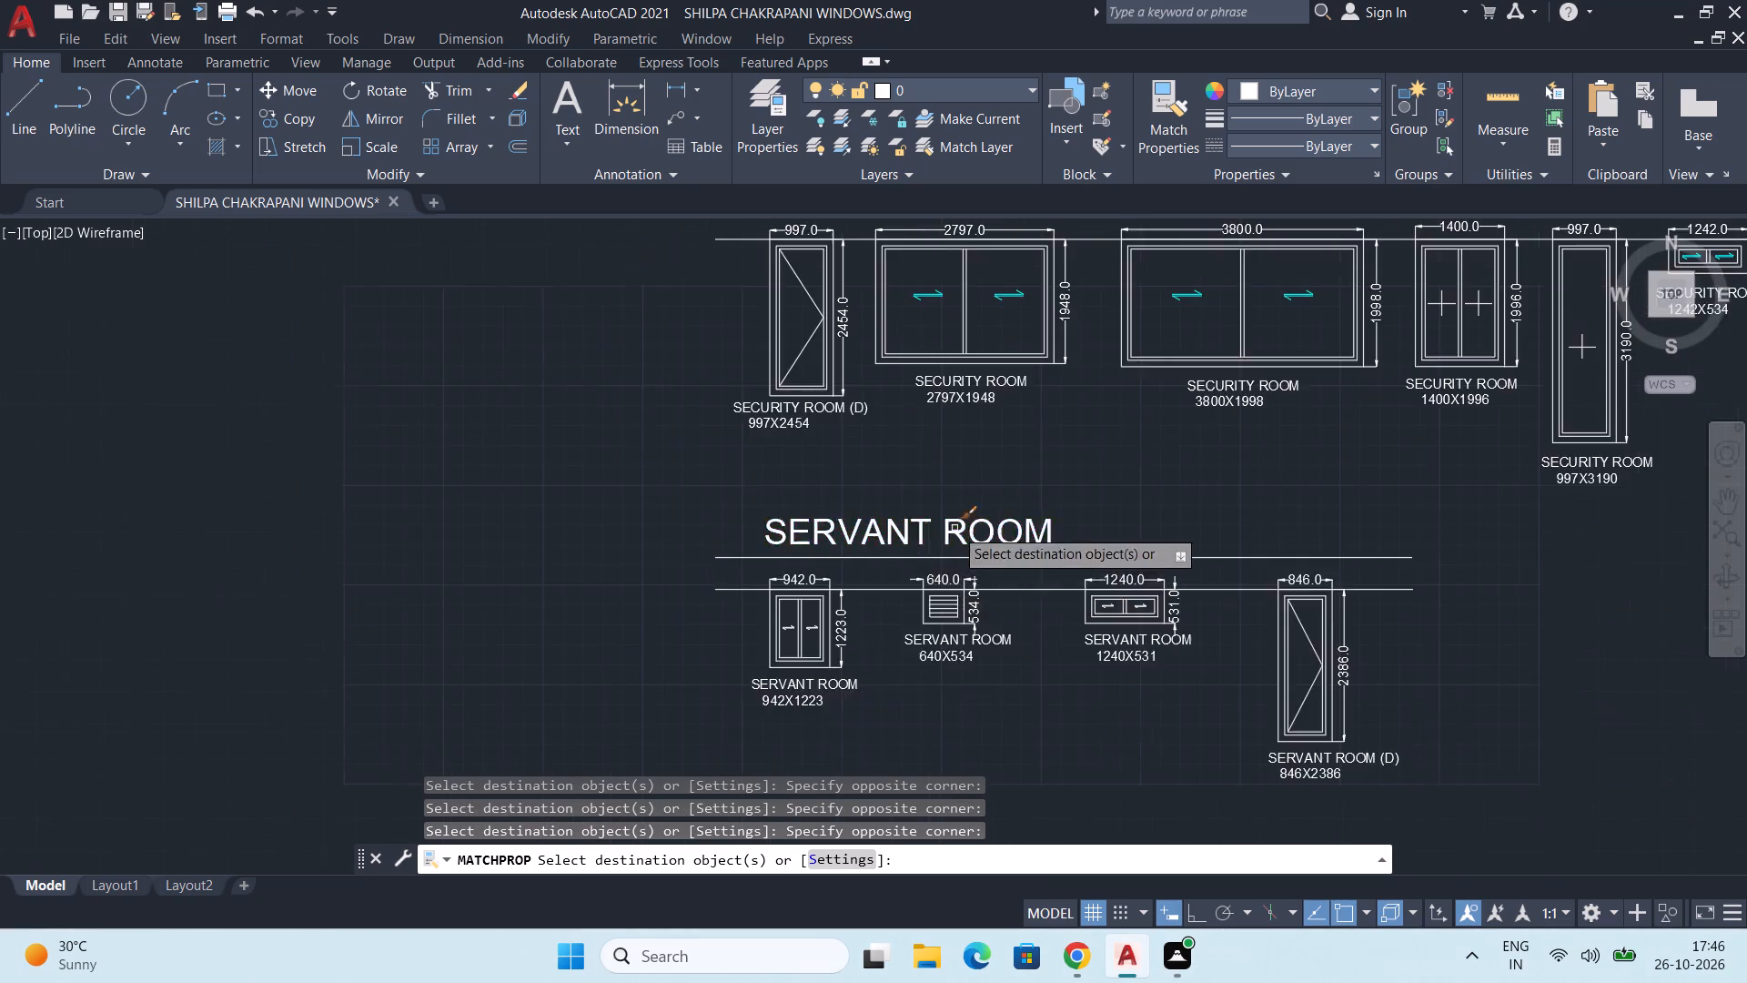
middle_click_drag(762, 676, 866, 541)
scroll(924, 503, "up", 3)
scroll(750, 445, "up", 2)
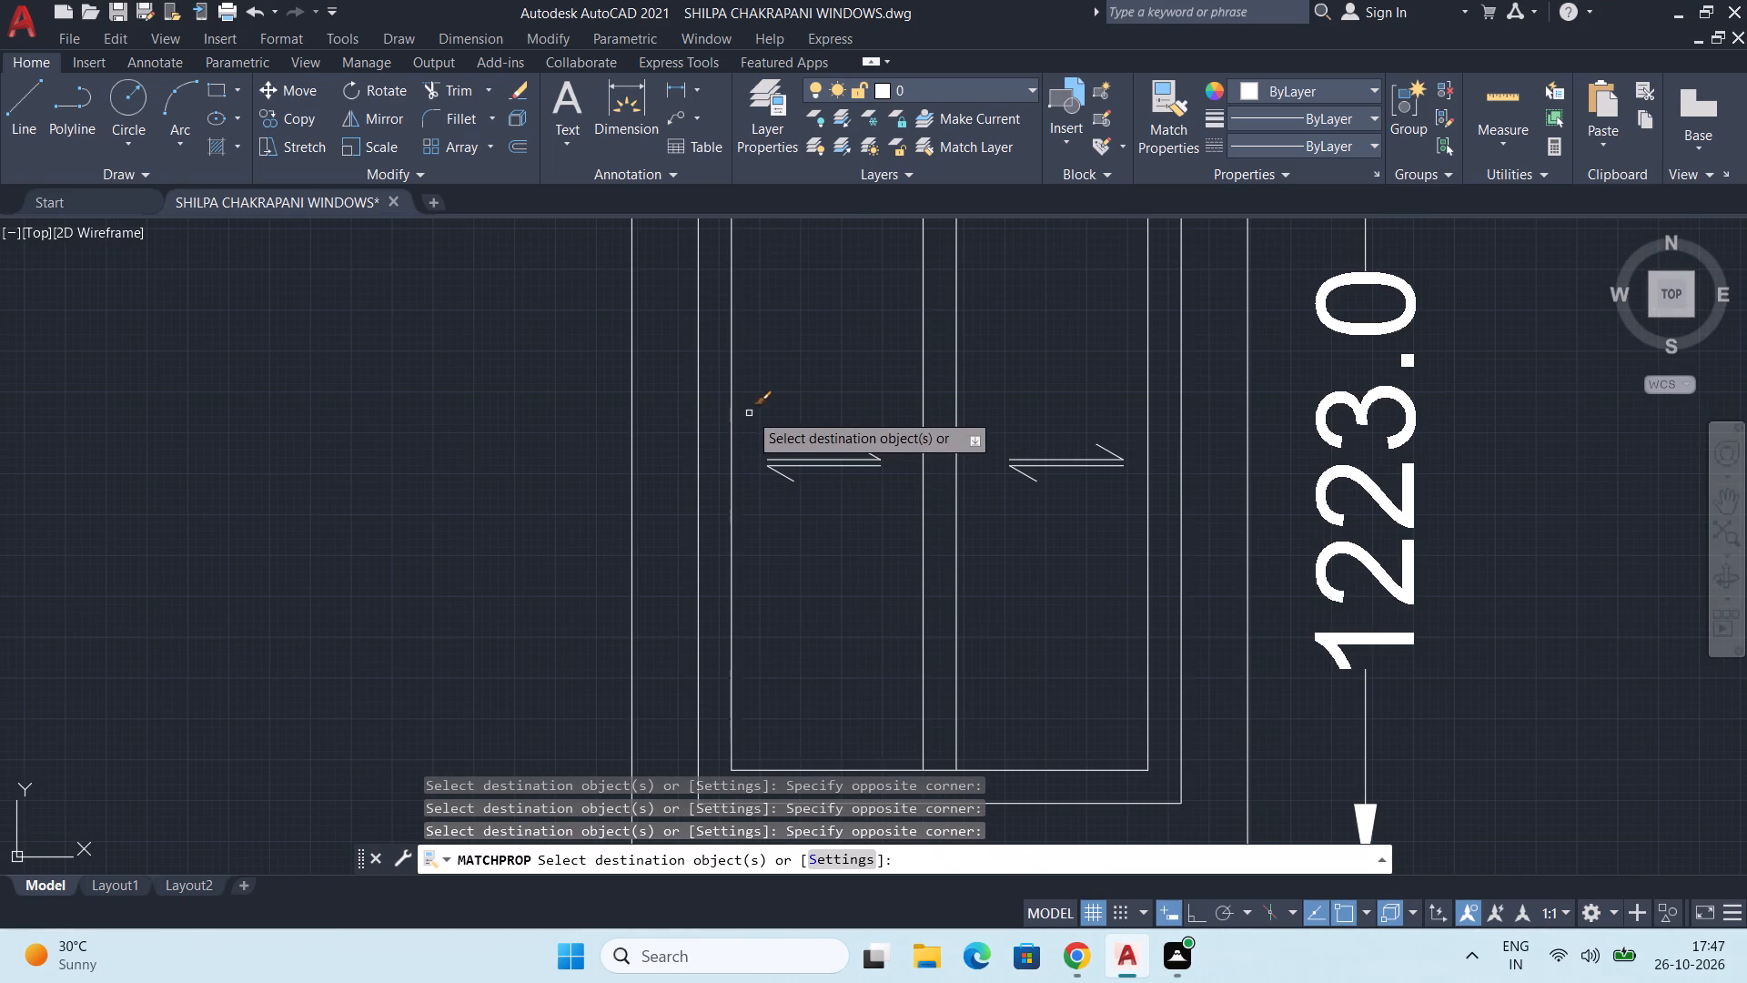
left_click(749, 405)
left_click(1141, 545)
Match the cyan properties onto both sliding arrows in the 1240X531 SERVANT ROOM window.
scroll(1146, 511, "down", 3)
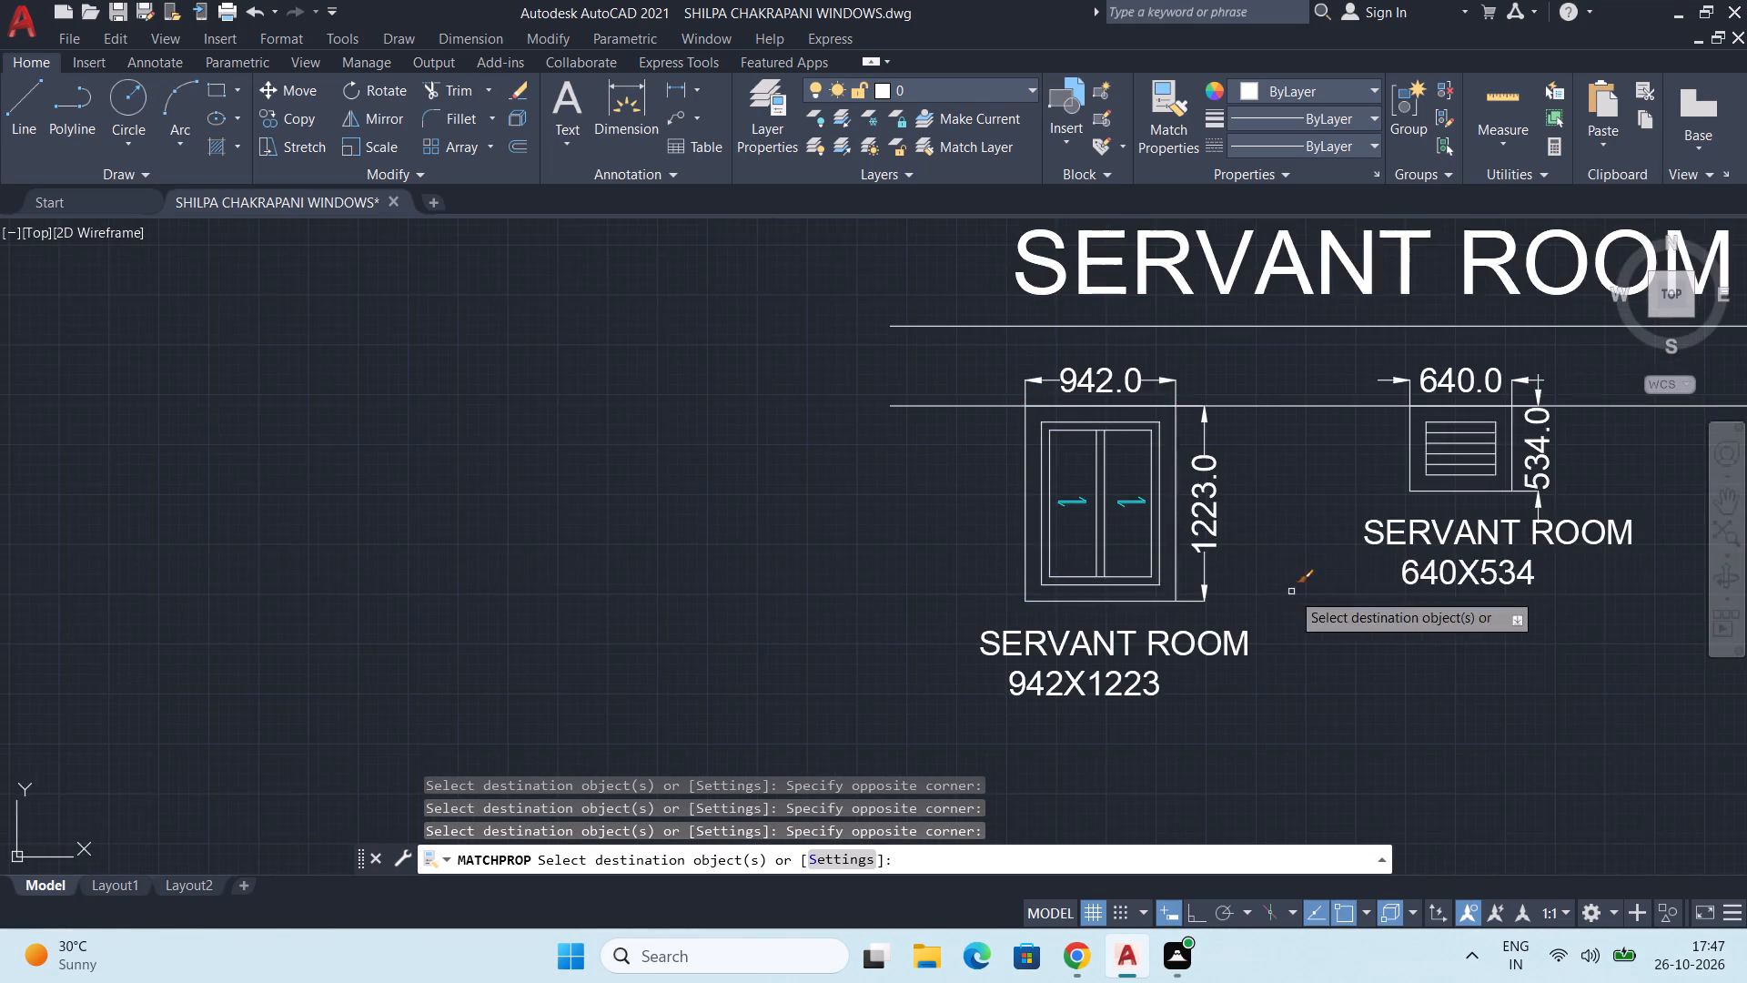
middle_click_drag(1291, 592, 612, 523)
middle_click_drag(1156, 433, 904, 573)
scroll(1024, 468, "up", 3)
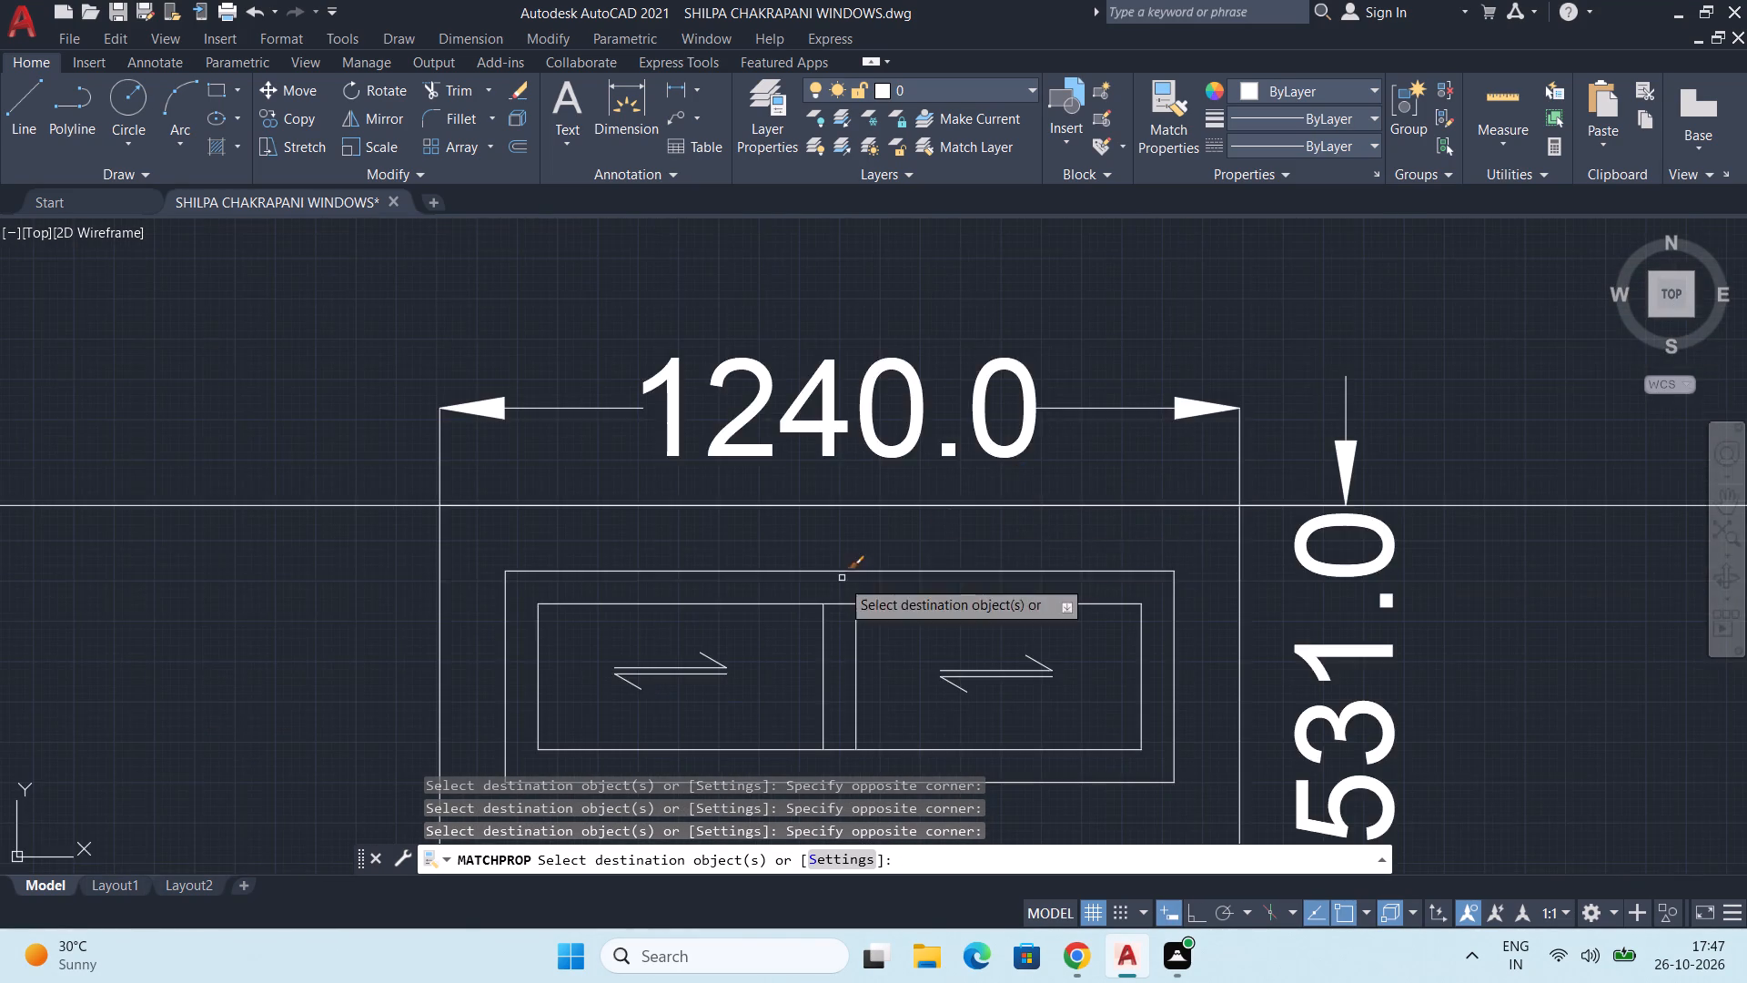
middle_click_drag(841, 579, 918, 369)
left_click_drag(655, 421, 671, 427)
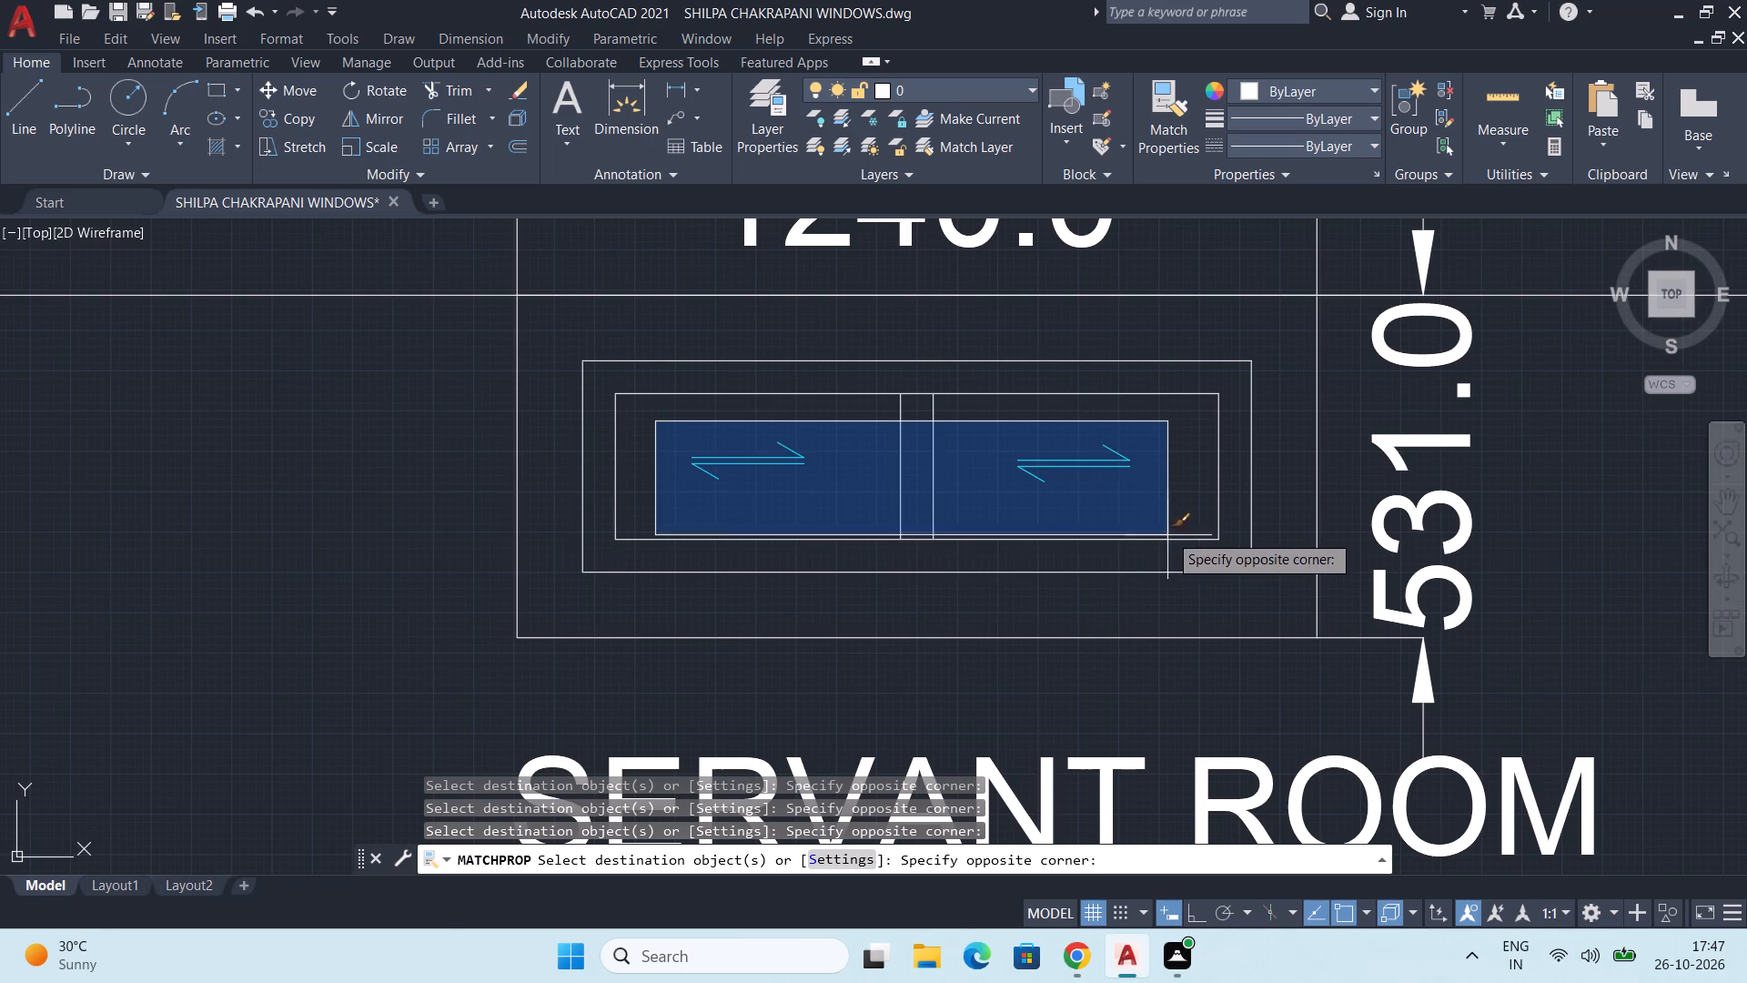
left_click(1188, 520)
Match the cyan properties onto both sliding arrows in the 2300X739 KITCHEN window of the HOUSE row.
scroll(1183, 515, "down", 3)
middle_click_drag(1299, 624, 949, 486)
scroll(985, 443, "down", 2)
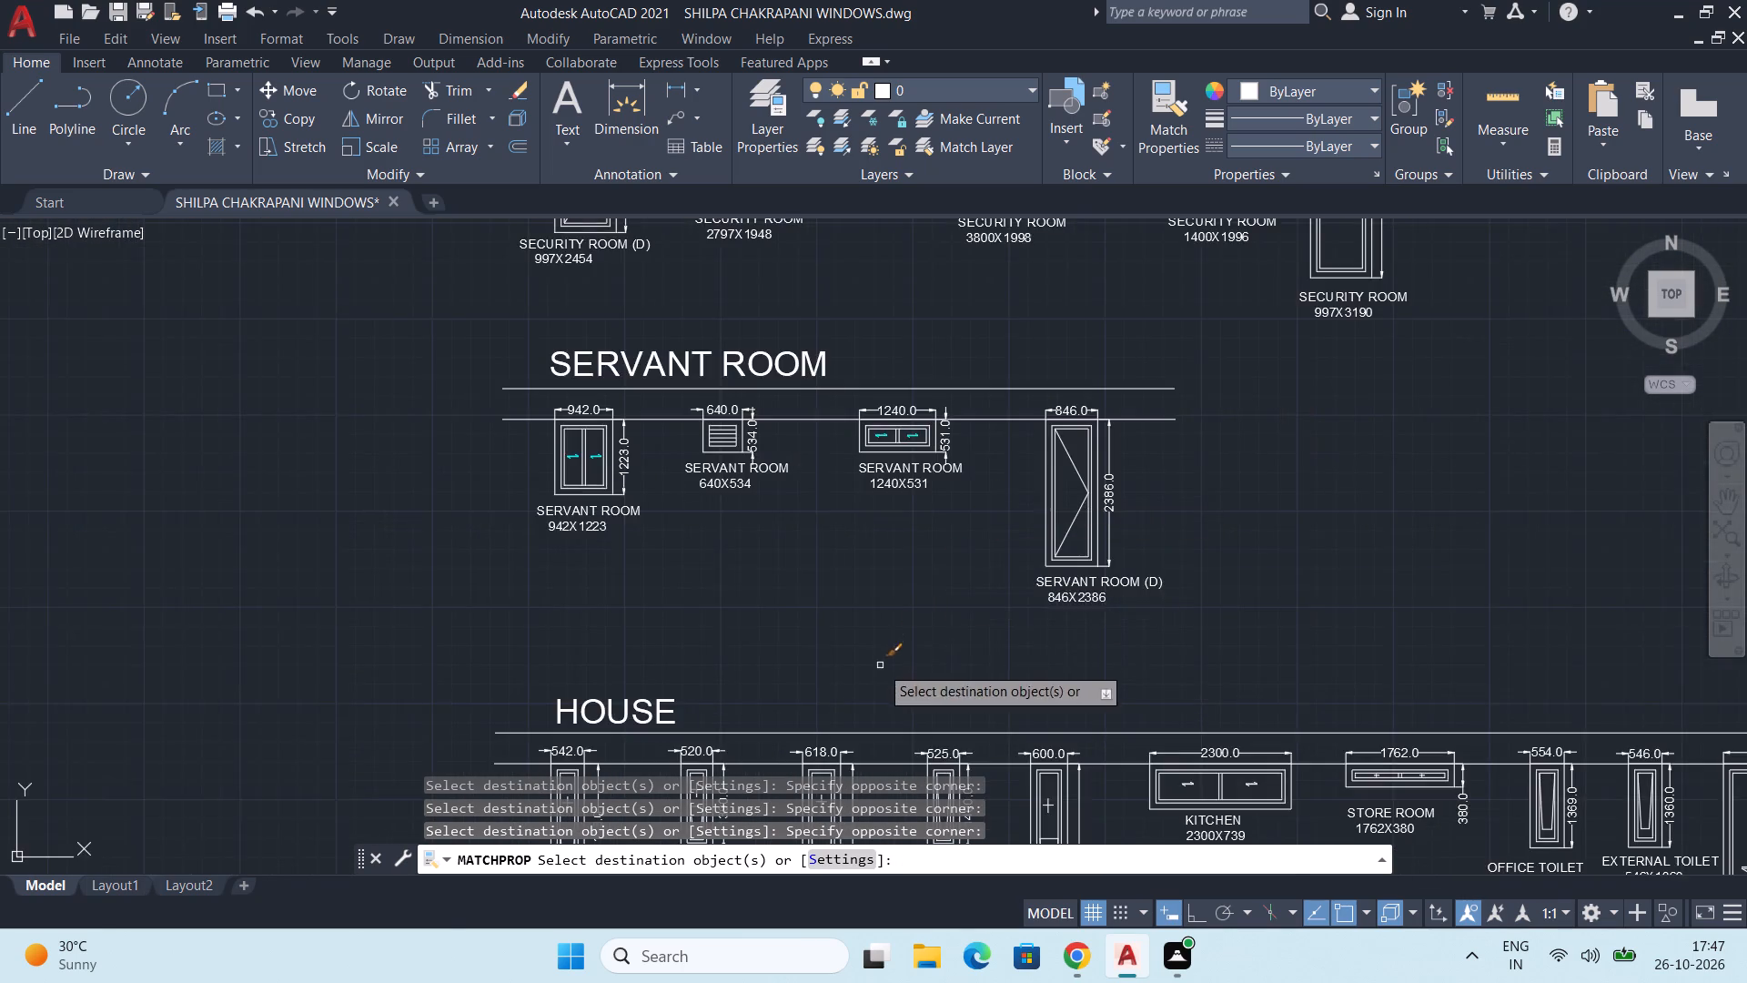
middle_click_drag(880, 665, 953, 475)
middle_click_drag(950, 688, 785, 621)
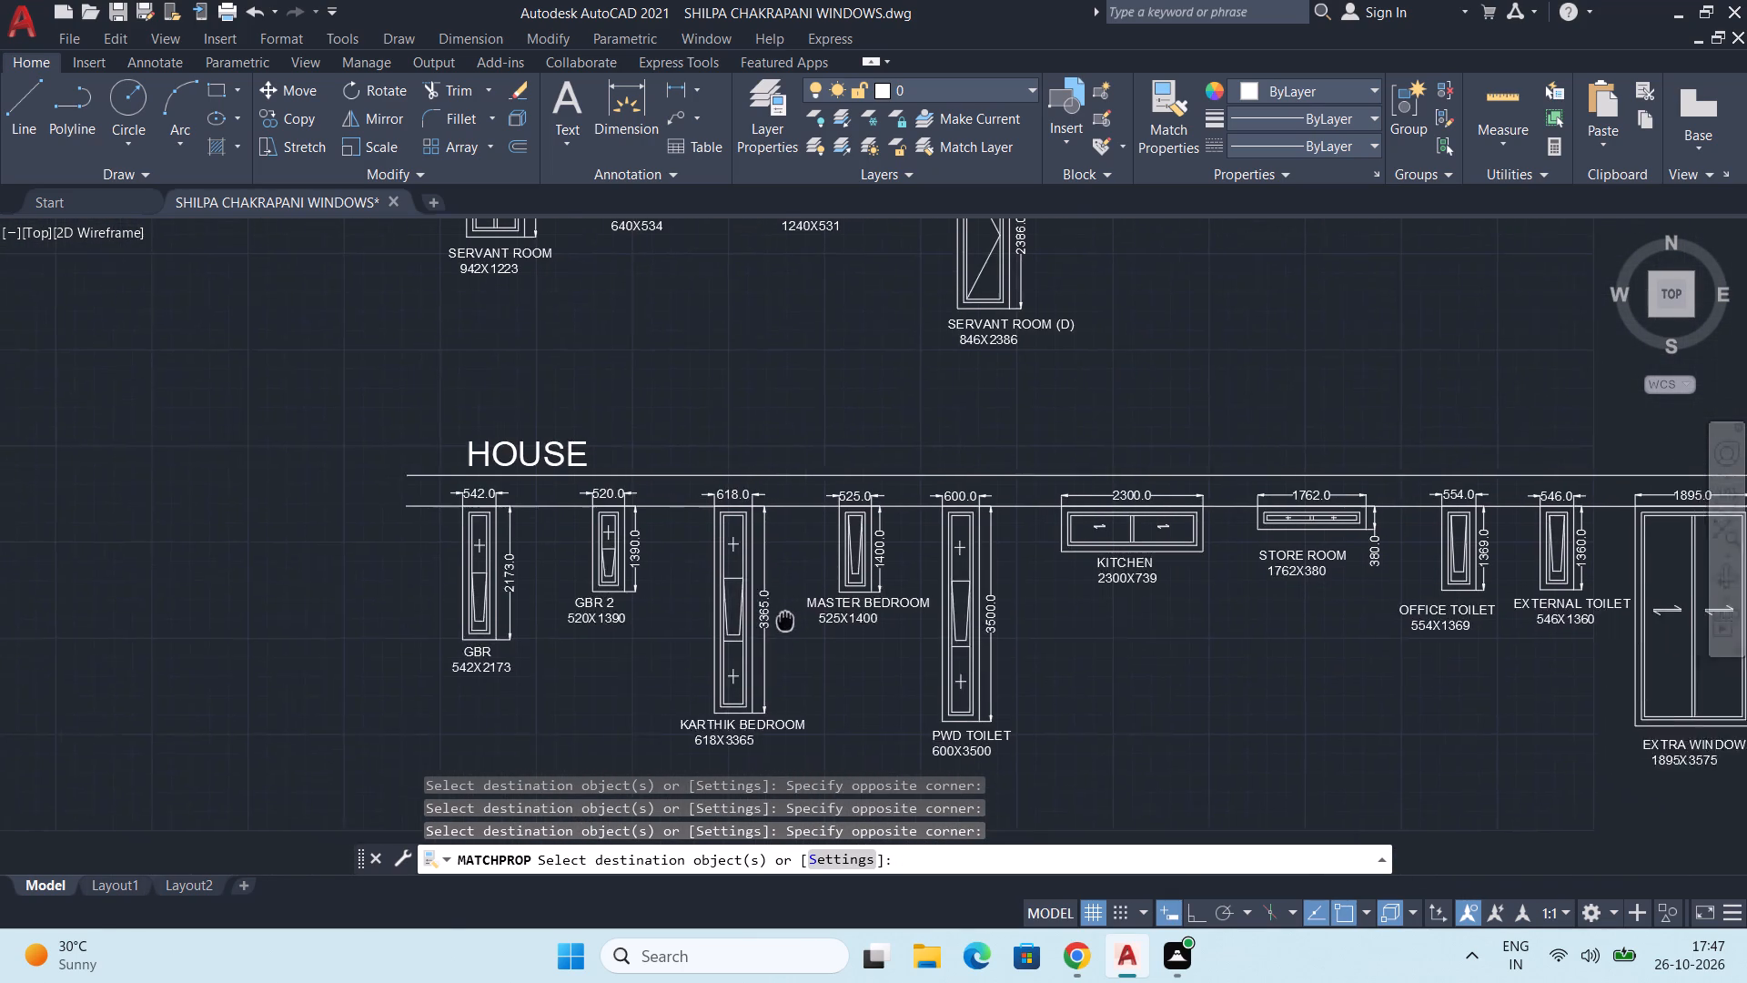
middle_click_drag(785, 621, 604, 601)
scroll(854, 524, "up", 4)
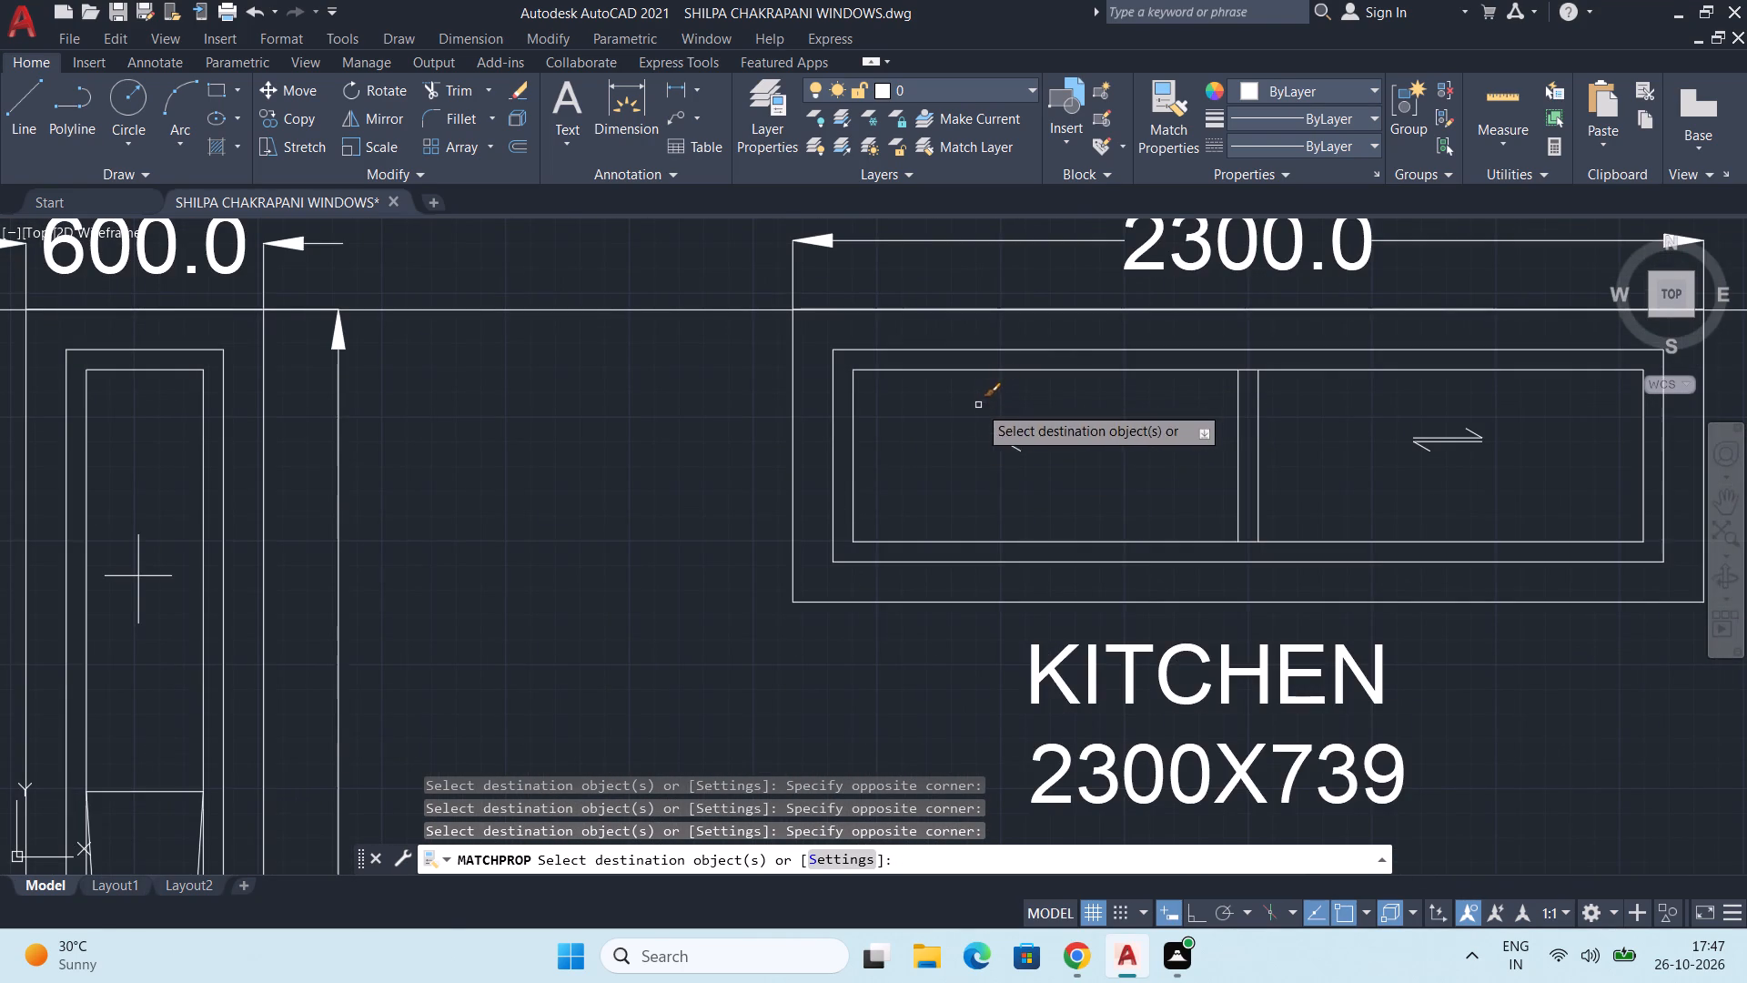
left_click(978, 405)
left_click(1542, 486)
Match the cyan properties onto both sliding arrows in the 1895X3575 EXTRA WINDOW of the HOUSE row.
scroll(1150, 470, "down", 3)
middle_click_drag(1346, 580, 865, 547)
scroll(1166, 538, "down", 2)
middle_click_drag(1199, 643, 1070, 670)
scroll(1277, 602, "up", 2)
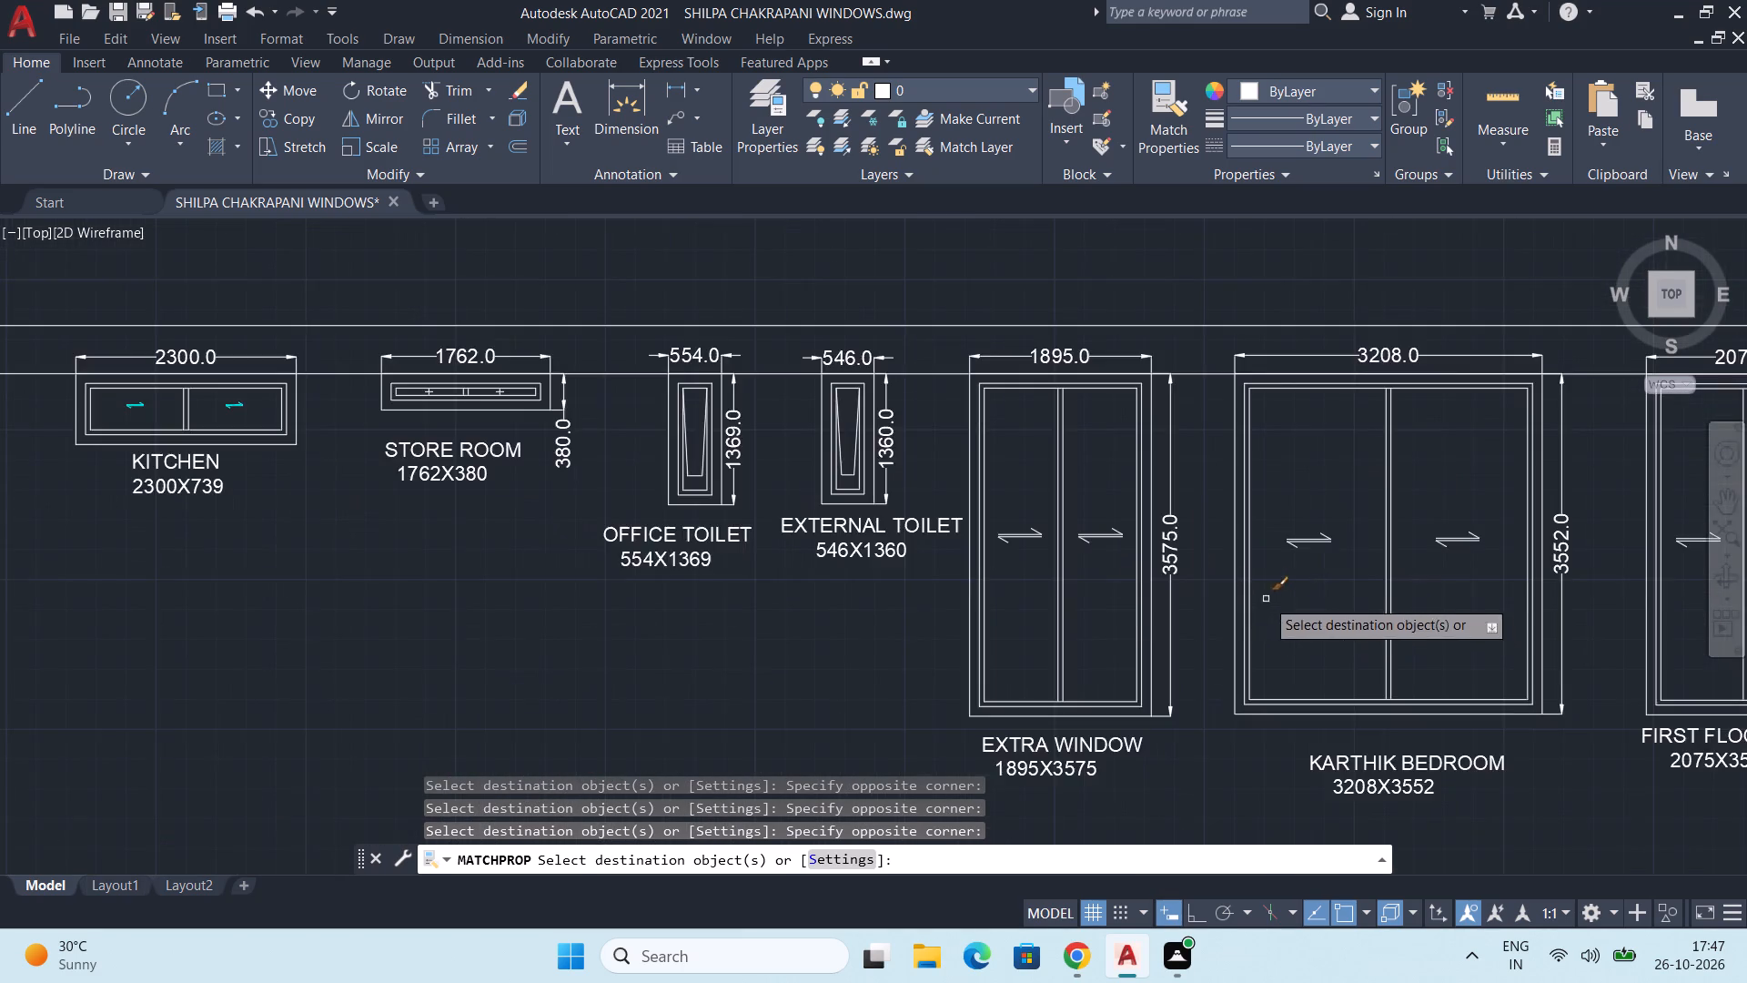
scroll(1003, 593, "up", 2)
left_click_drag(964, 421, 994, 432)
left_click(1318, 531)
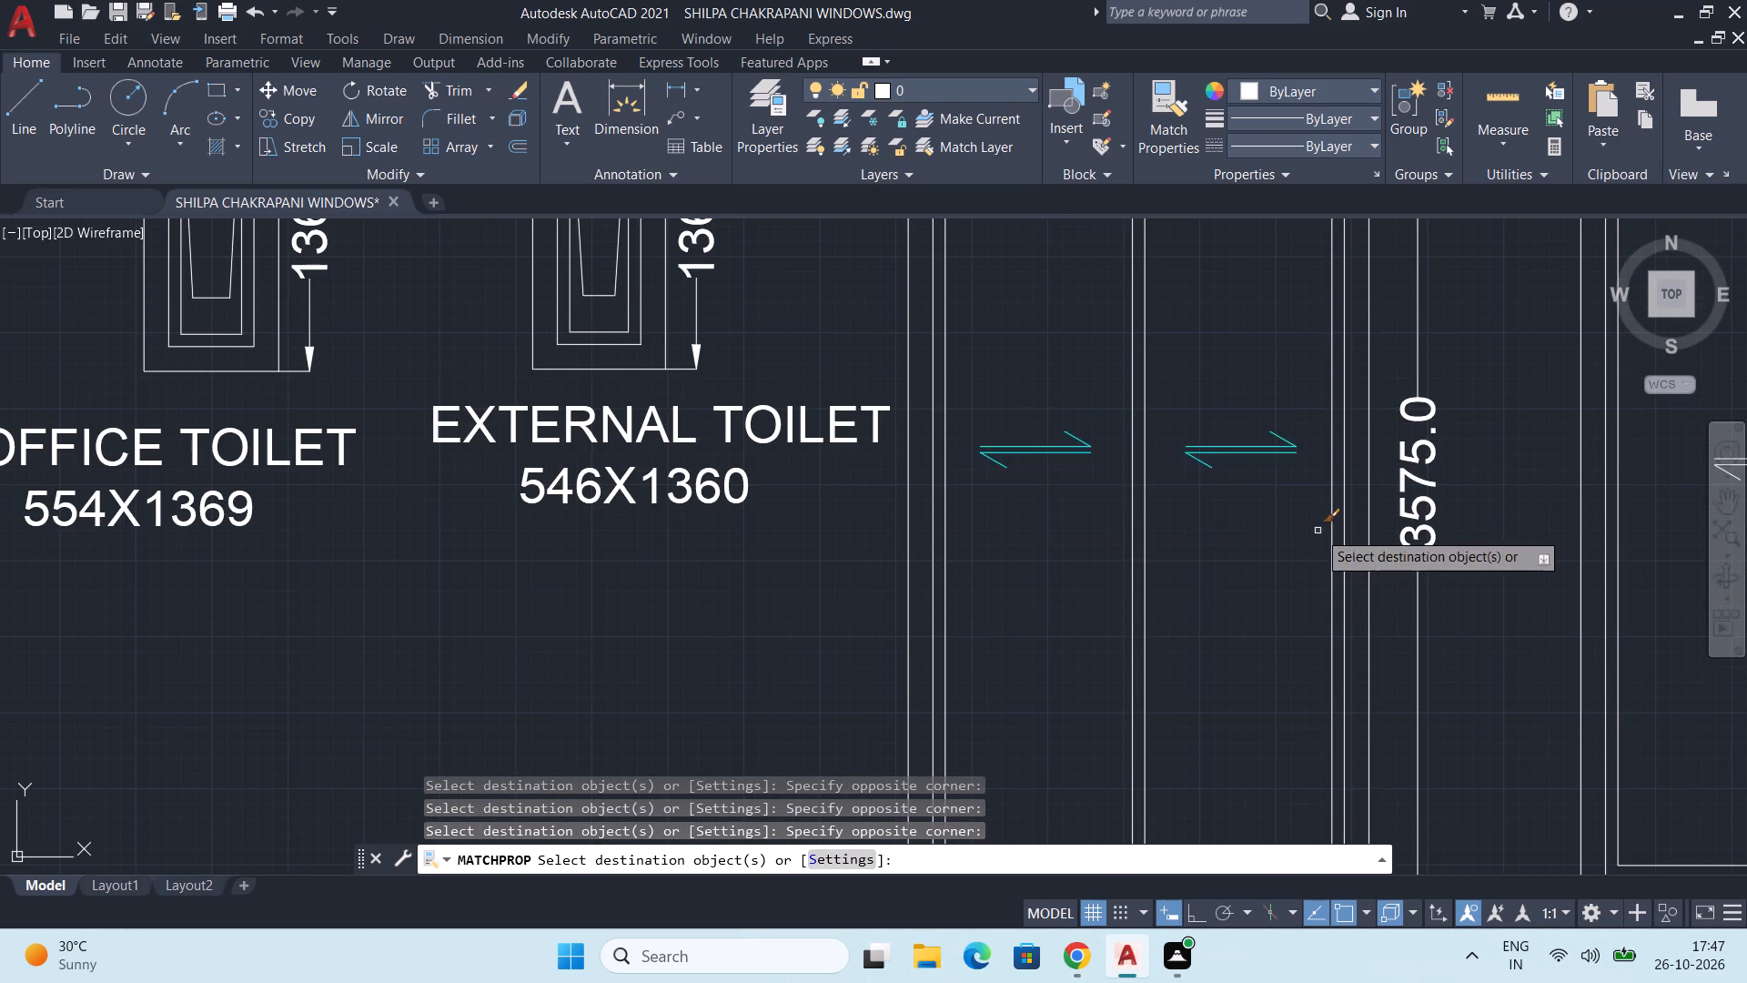
Match the cyan properties onto both sliding arrows in the 3208X3552 bedroom window of the HOUSE row.
scroll(1439, 608, "down", 1)
middle_click_drag(1533, 654, 606, 617)
left_click(646, 434)
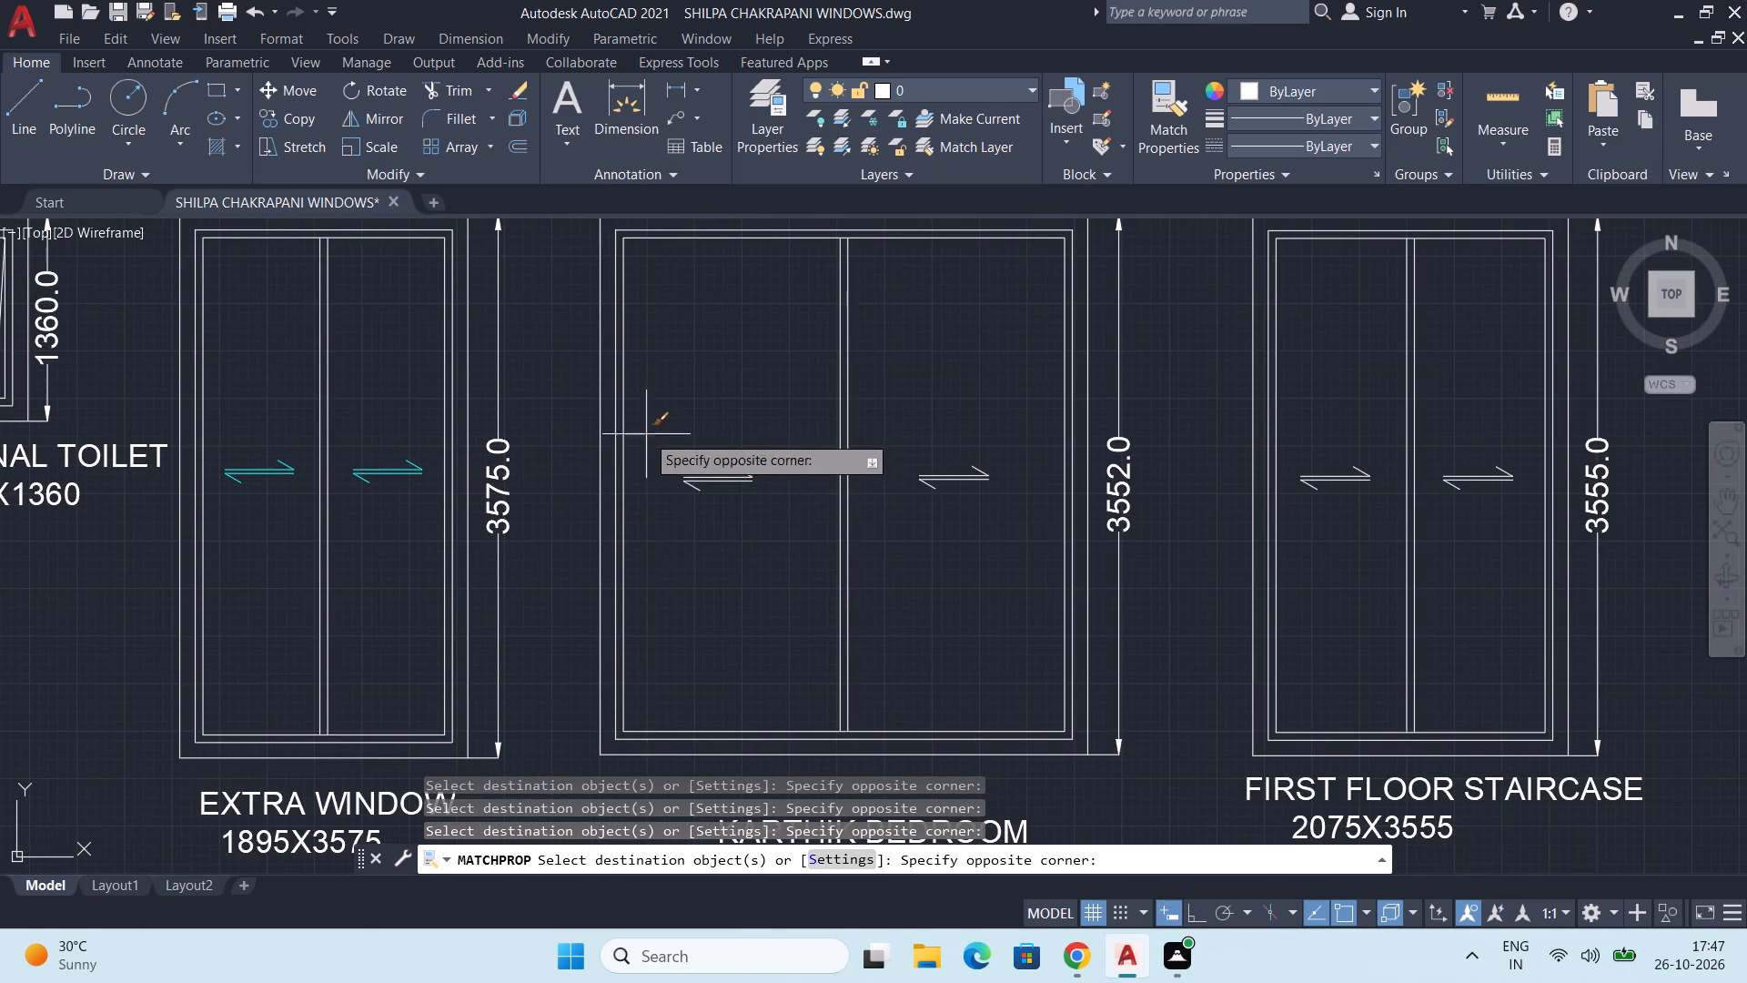
left_click(1039, 550)
Match the cyan properties onto both sliding arrows in the 2075X3555 FIRST FLOOR STAIRCASE window.
middle_click_drag(1217, 569, 848, 591)
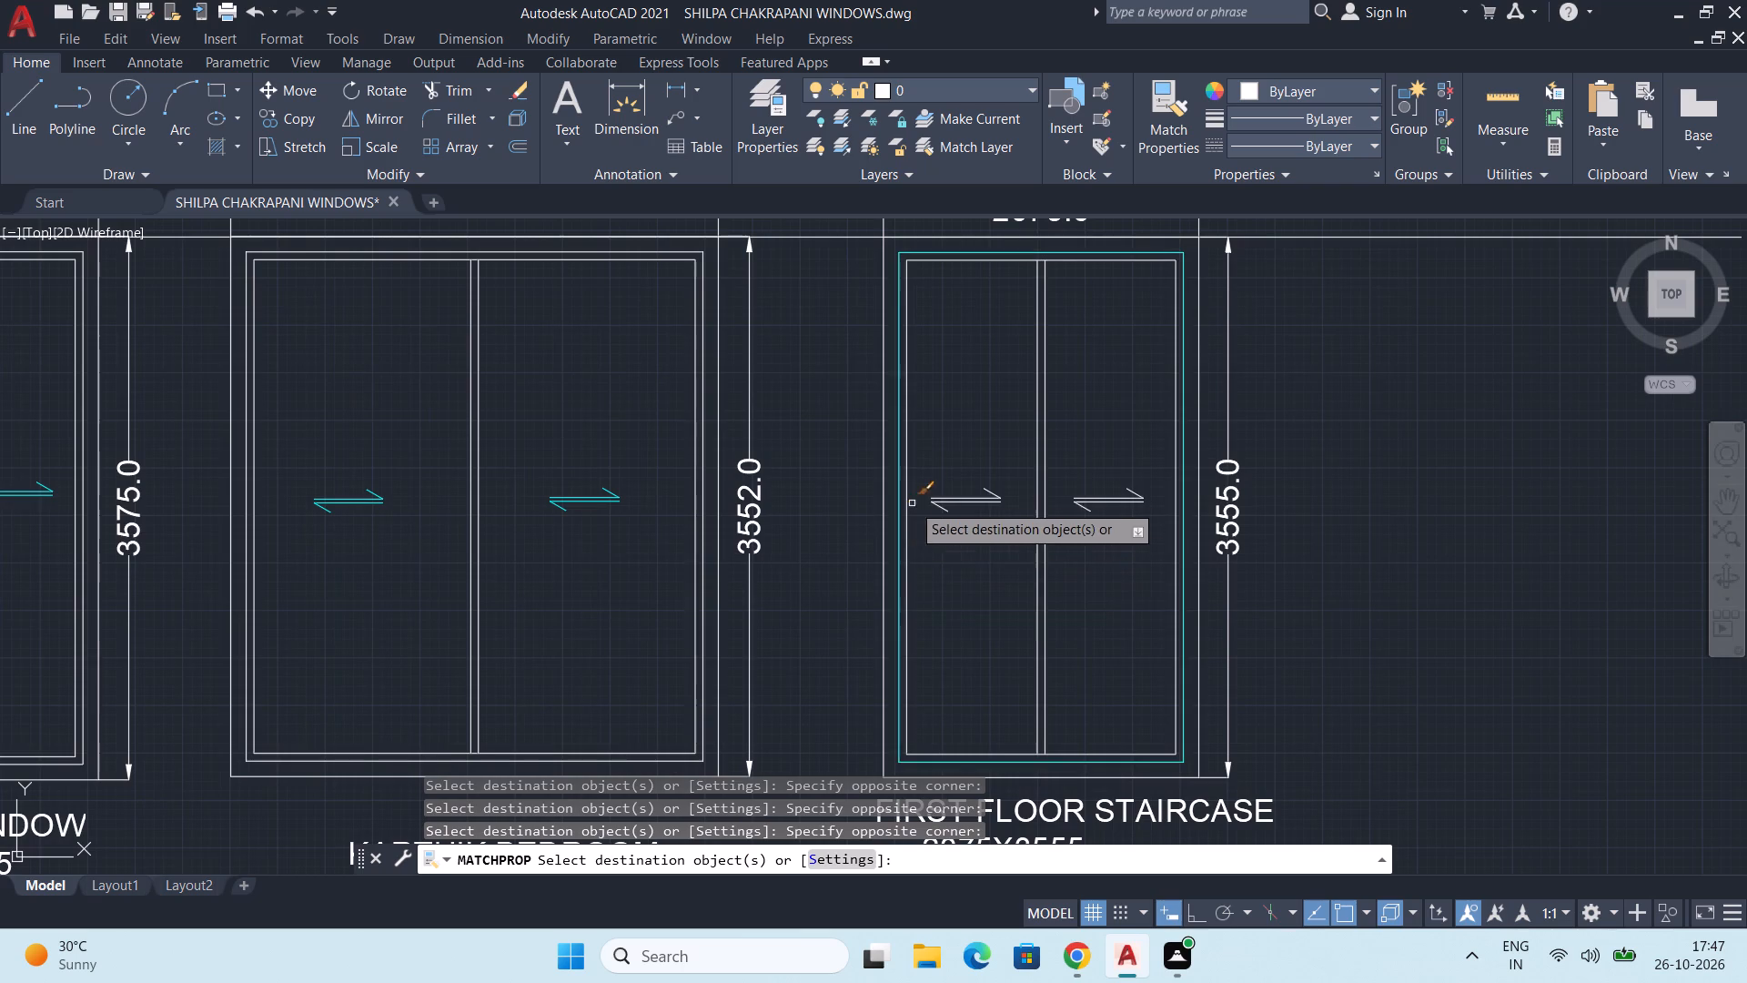
left_click_drag(919, 458, 954, 481)
left_click(1158, 581)
Finish matching properties and check the door row and the SERVANT ROOM and HOUSE rows for sliding arrows still to recolour.
scroll(714, 591, "down", 3)
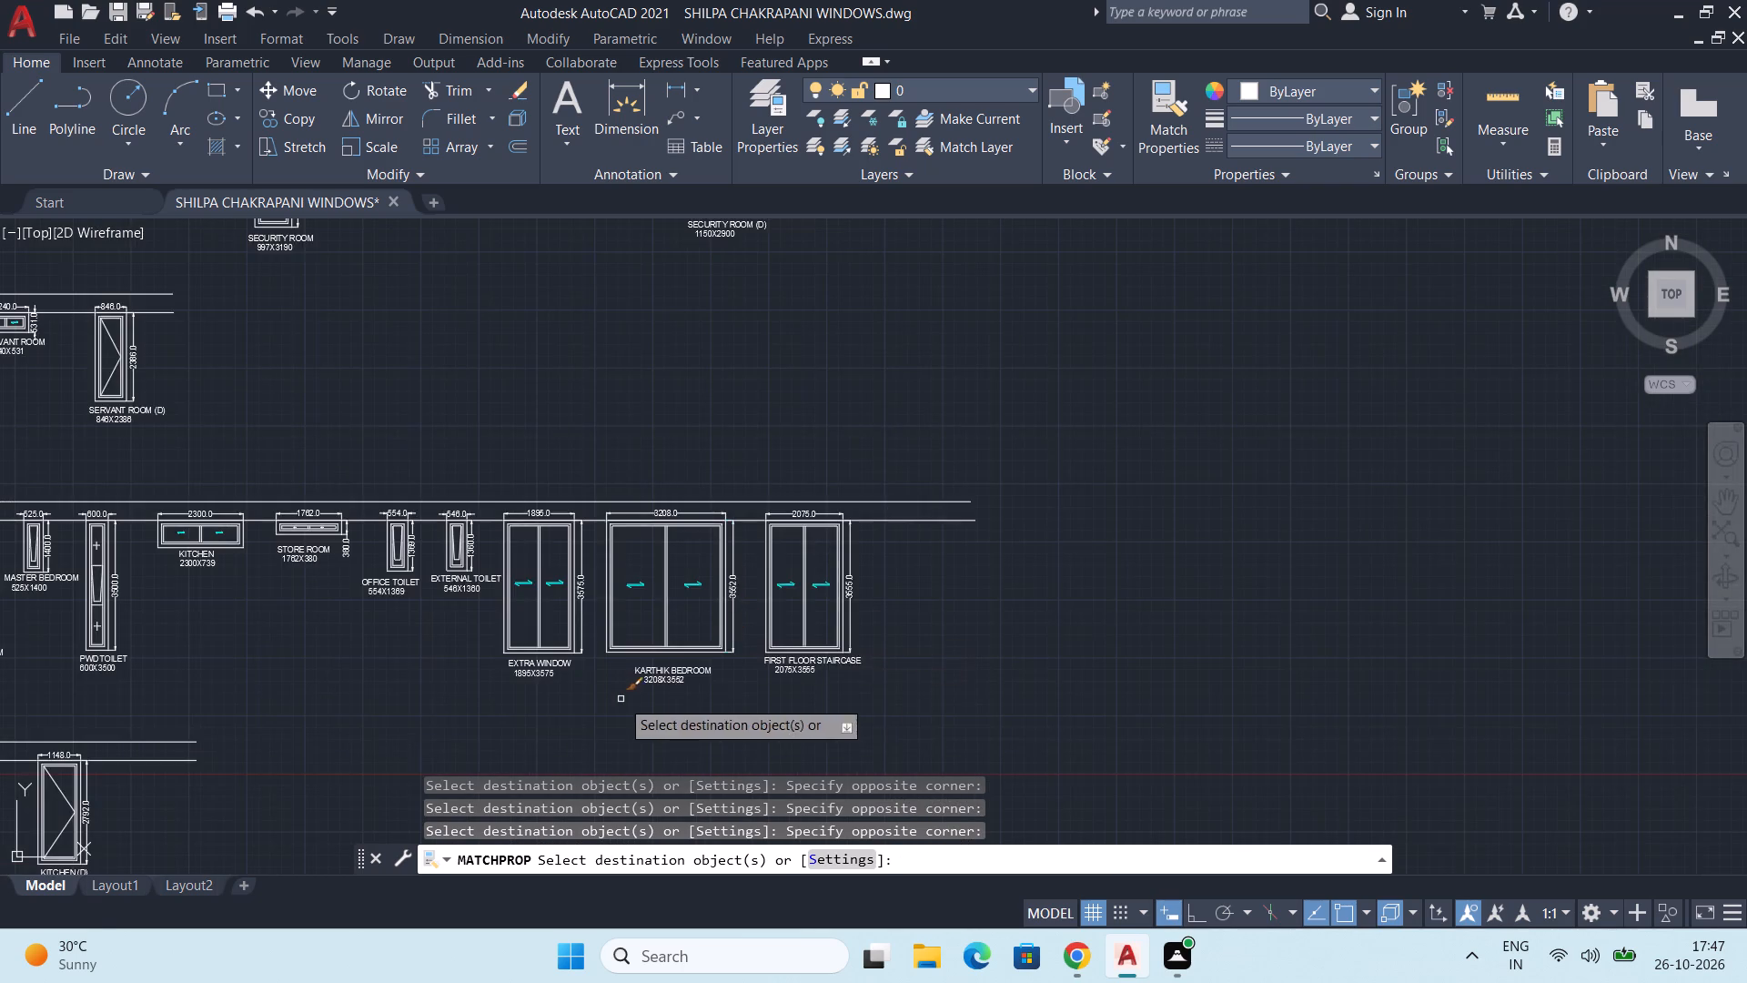
middle_click_drag(610, 704, 832, 485)
middle_click_drag(447, 666, 913, 694)
scroll(729, 689, "up", 3)
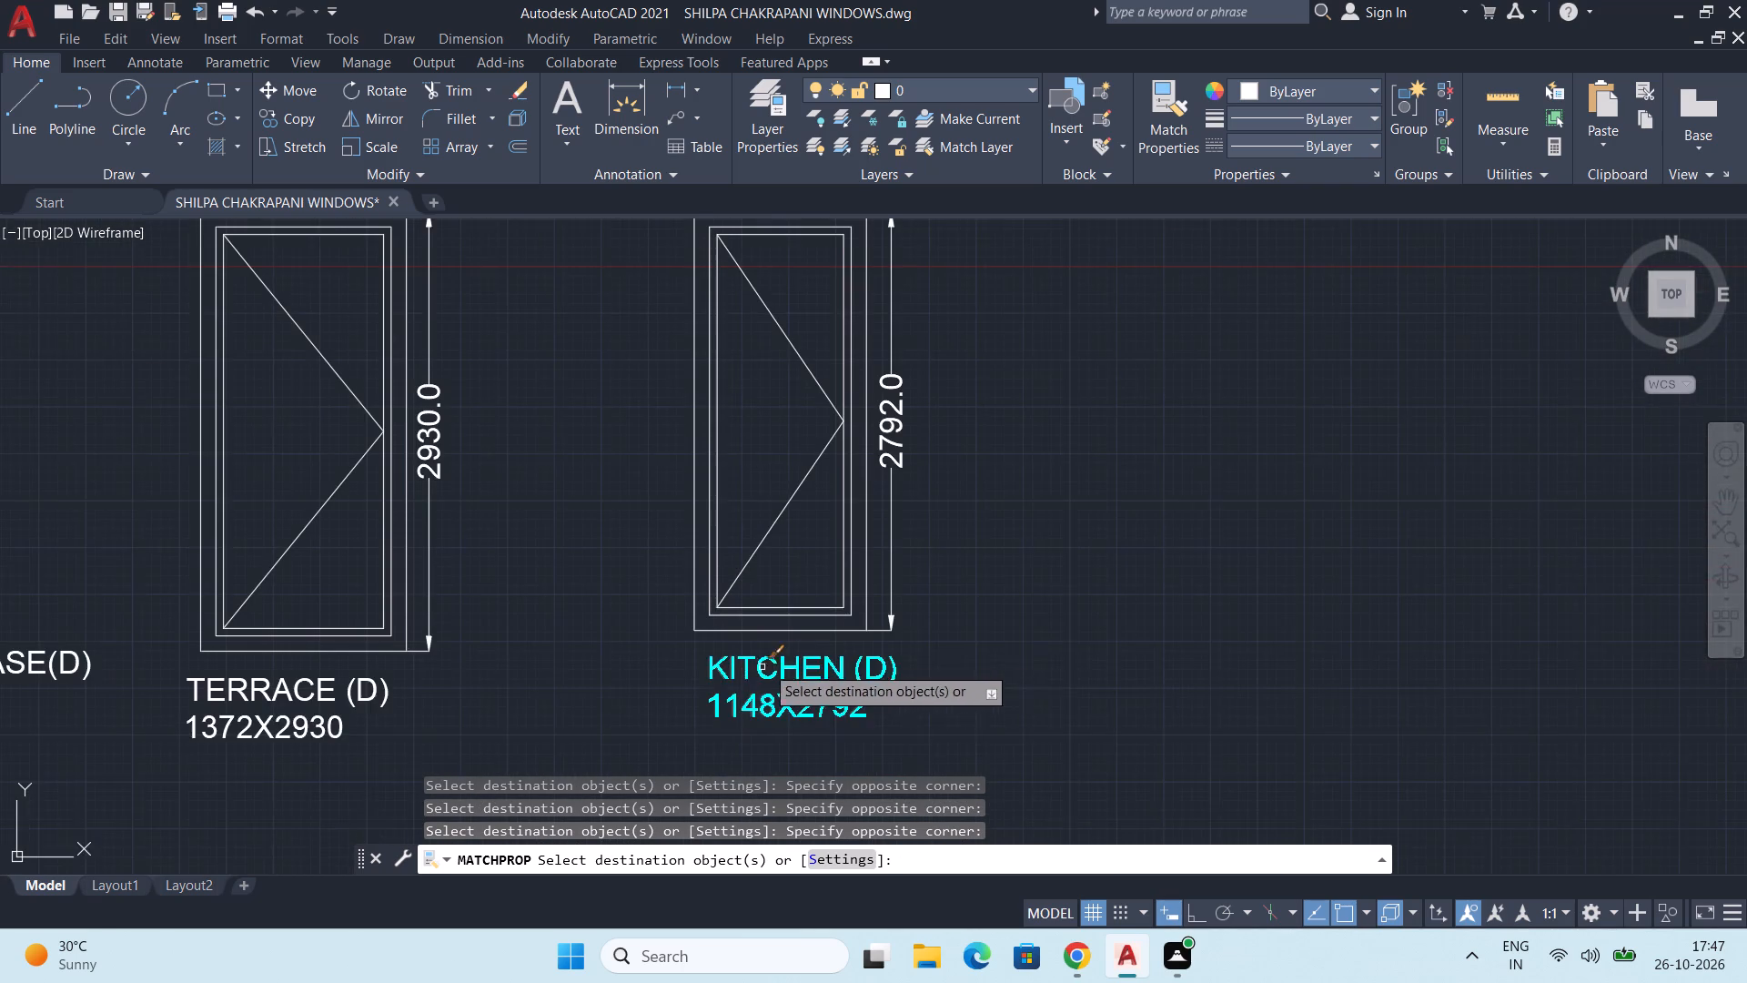
middle_click_drag(821, 653, 816, 692)
scroll(1005, 619, "down", 2)
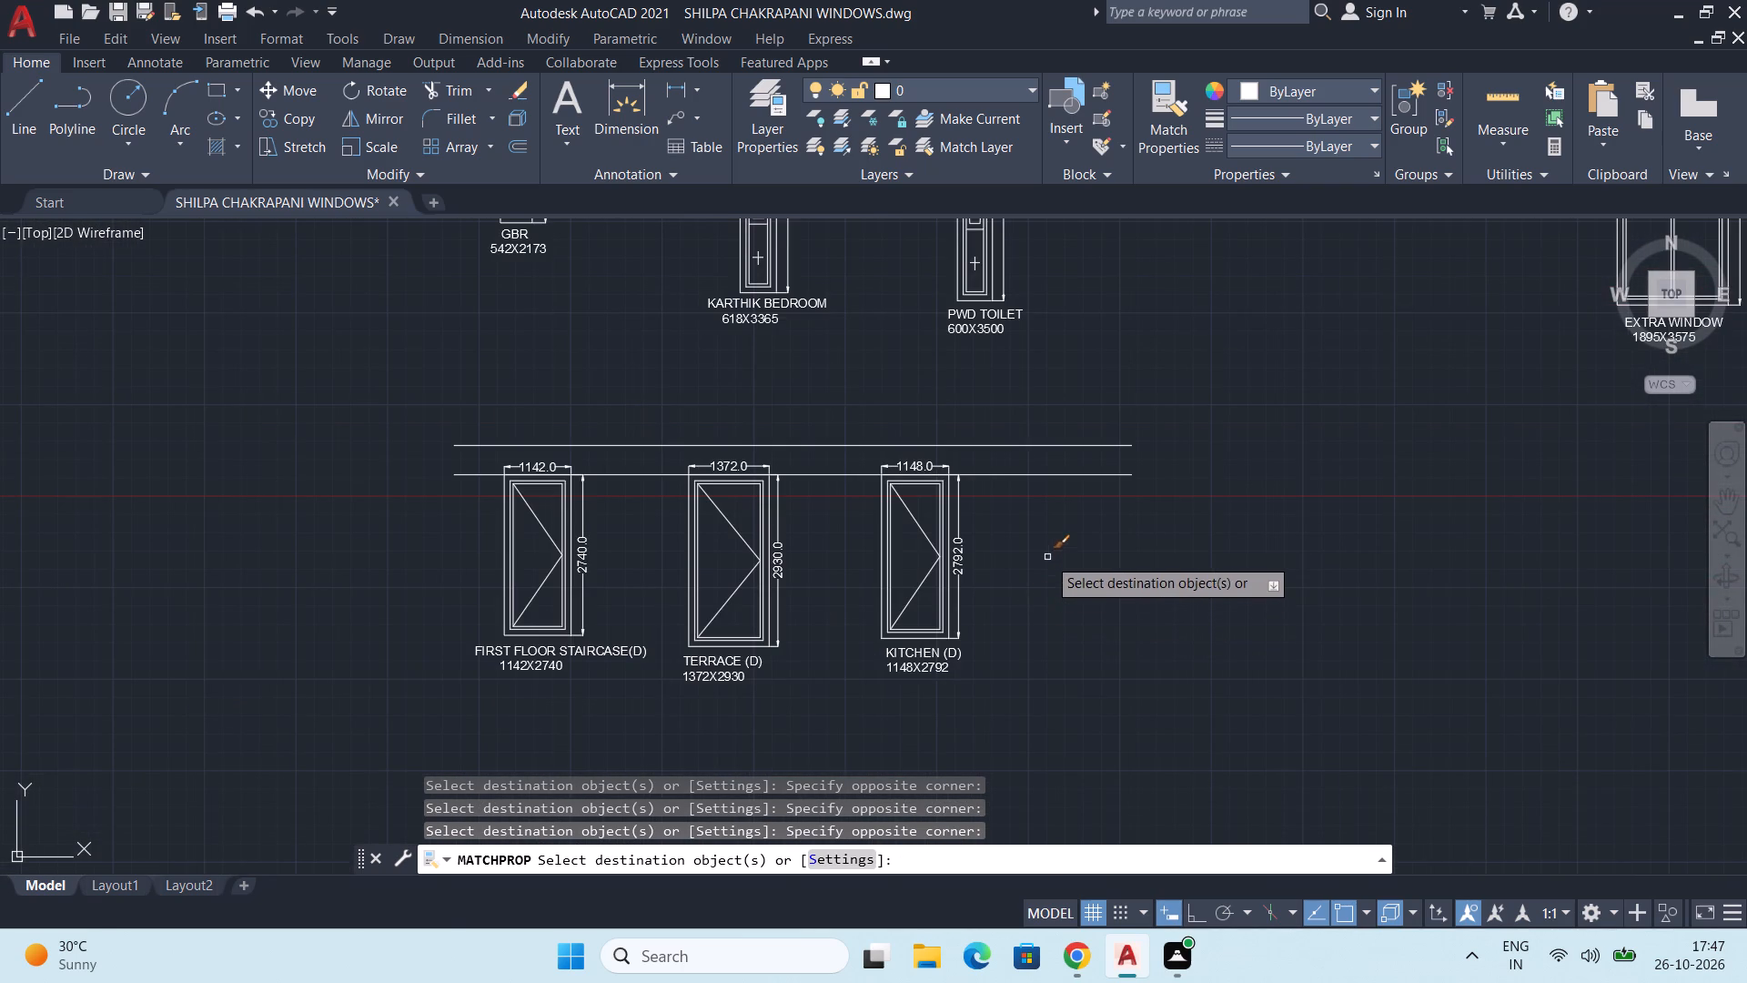
key("space")
scroll(977, 491, "down", 2)
middle_click_drag(982, 491, 942, 599)
scroll(899, 452, "up", 1)
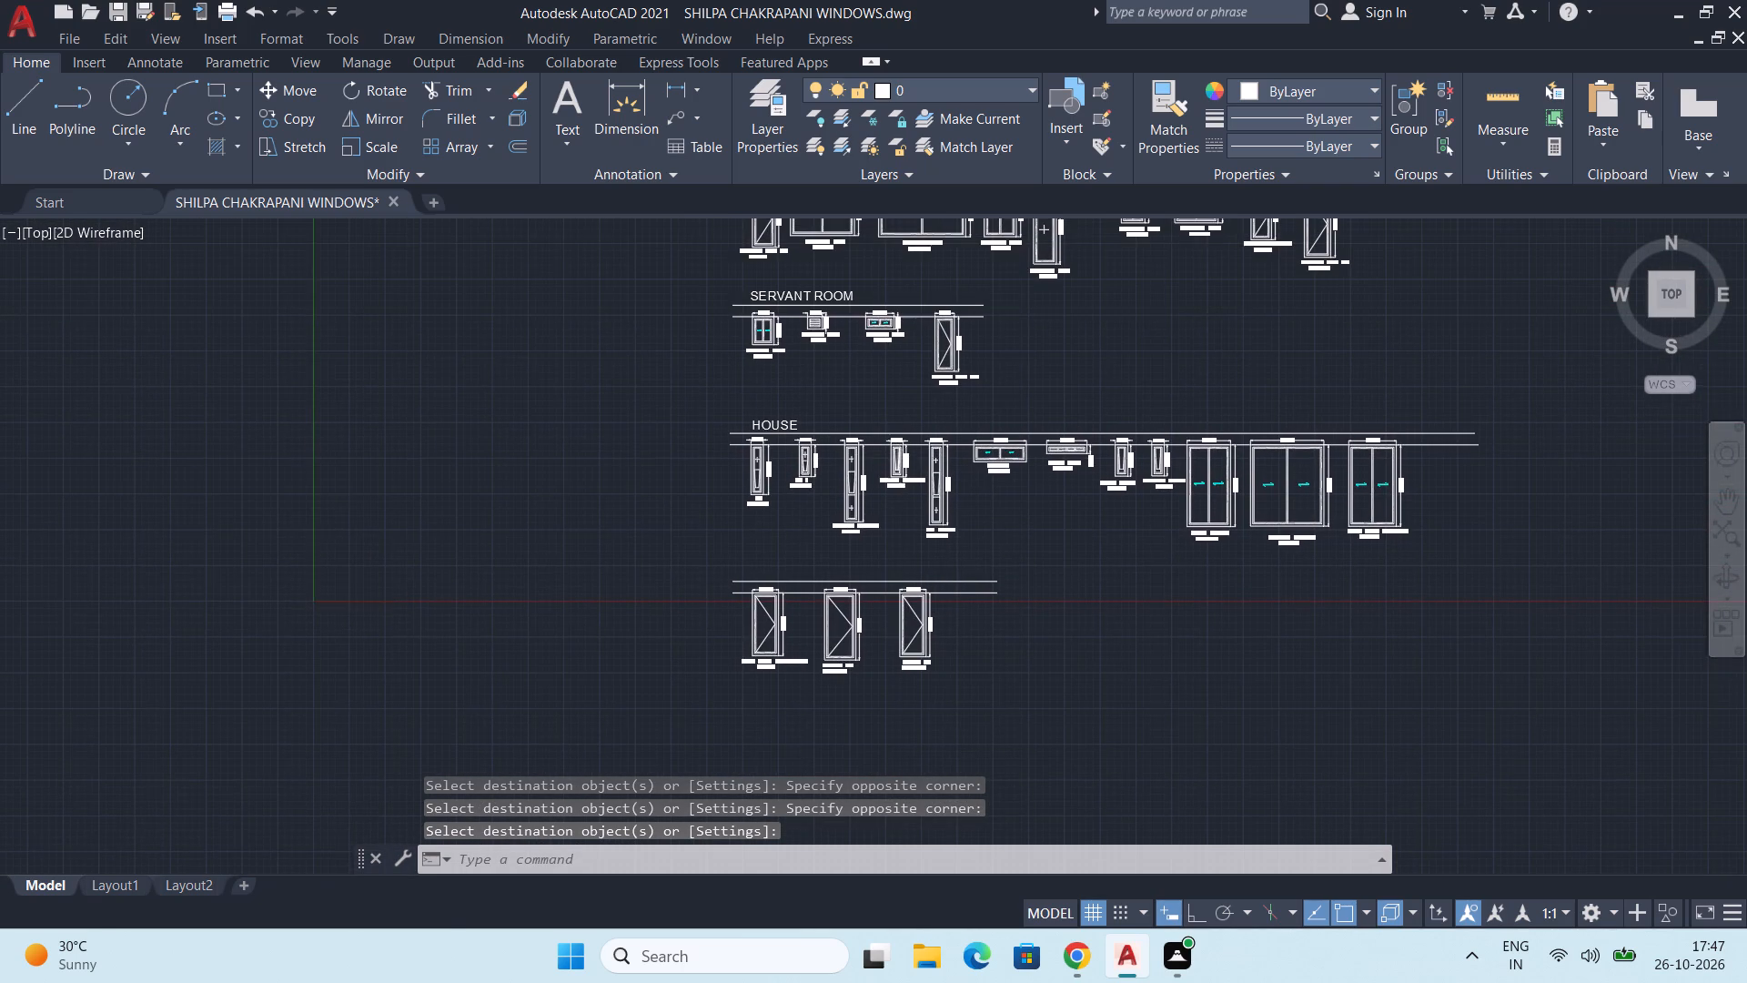
middle_click_drag(904, 451, 871, 580)
scroll(828, 405, "up", 3)
middle_click_drag(841, 464, 844, 587)
scroll(320, 424, "down", 1)
middle_click_drag(378, 454, 553, 263)
middle_click_drag(395, 623, 549, 444)
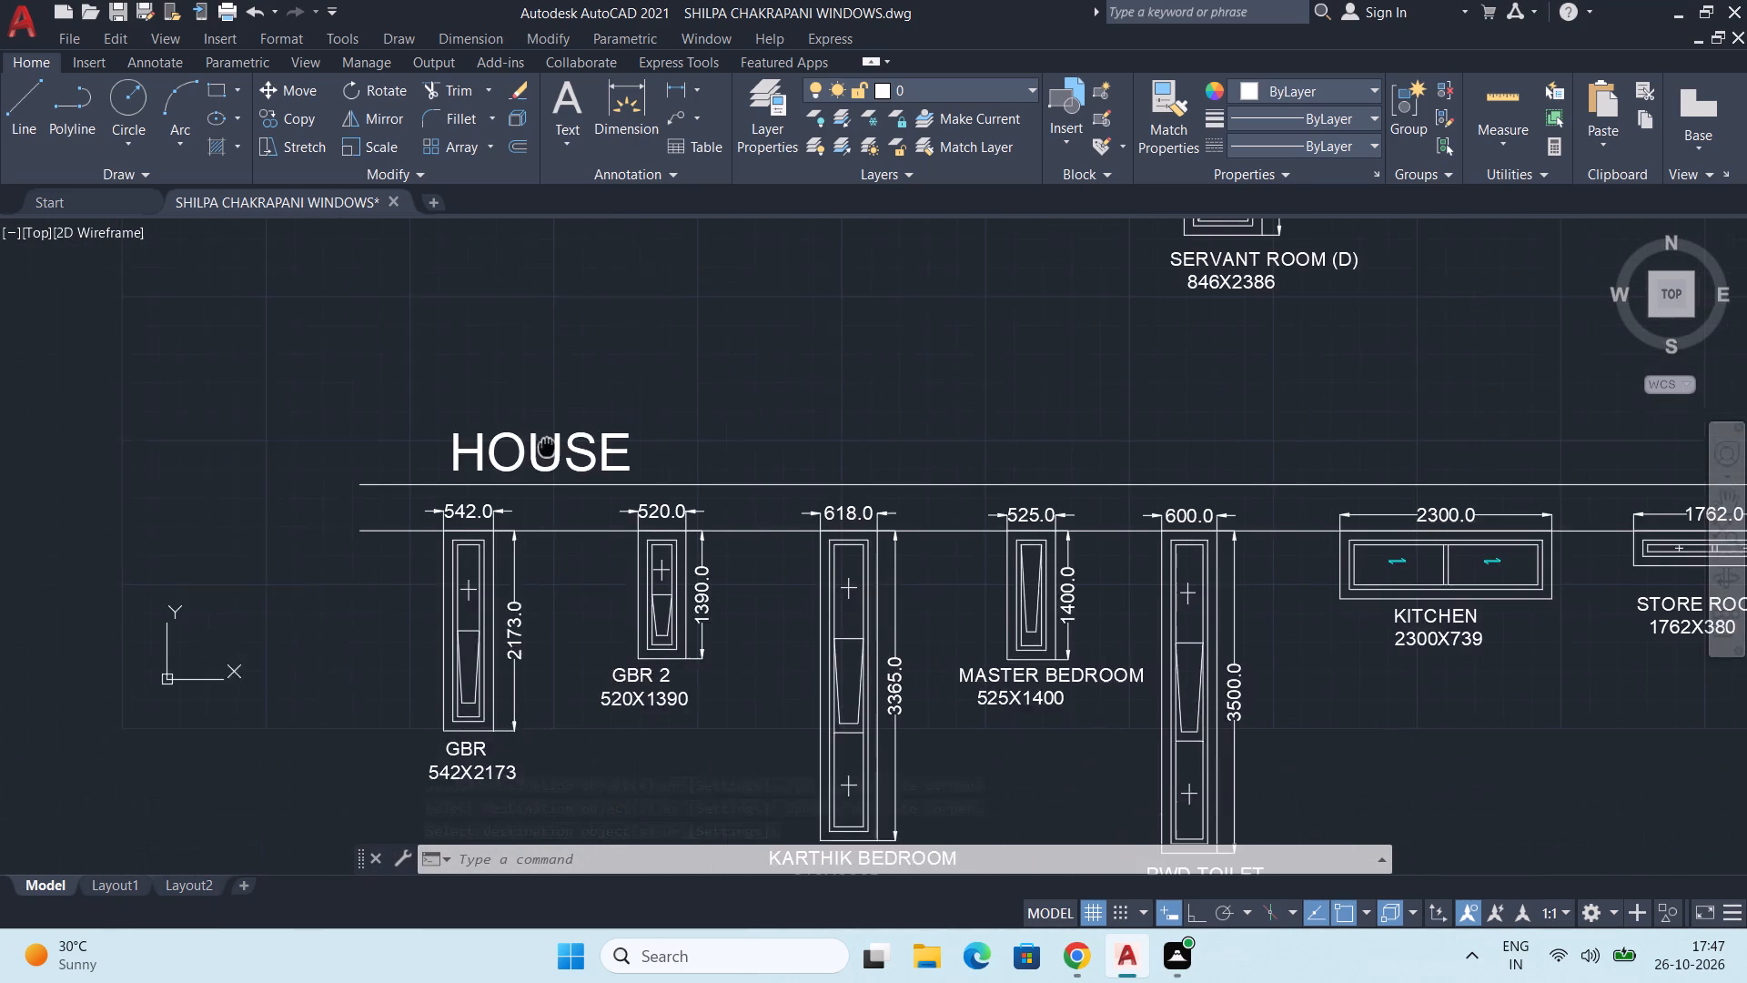
middle_click_drag(549, 444, 551, 443)
Move the GBR 2 520X1390 label sideways so it sits centred beneath its window in the HOUSE row.
middle_click_drag(433, 686, 540, 609)
scroll(573, 600, "up", 3)
scroll(587, 580, "down", 1)
middle_click_drag(608, 588, 574, 635)
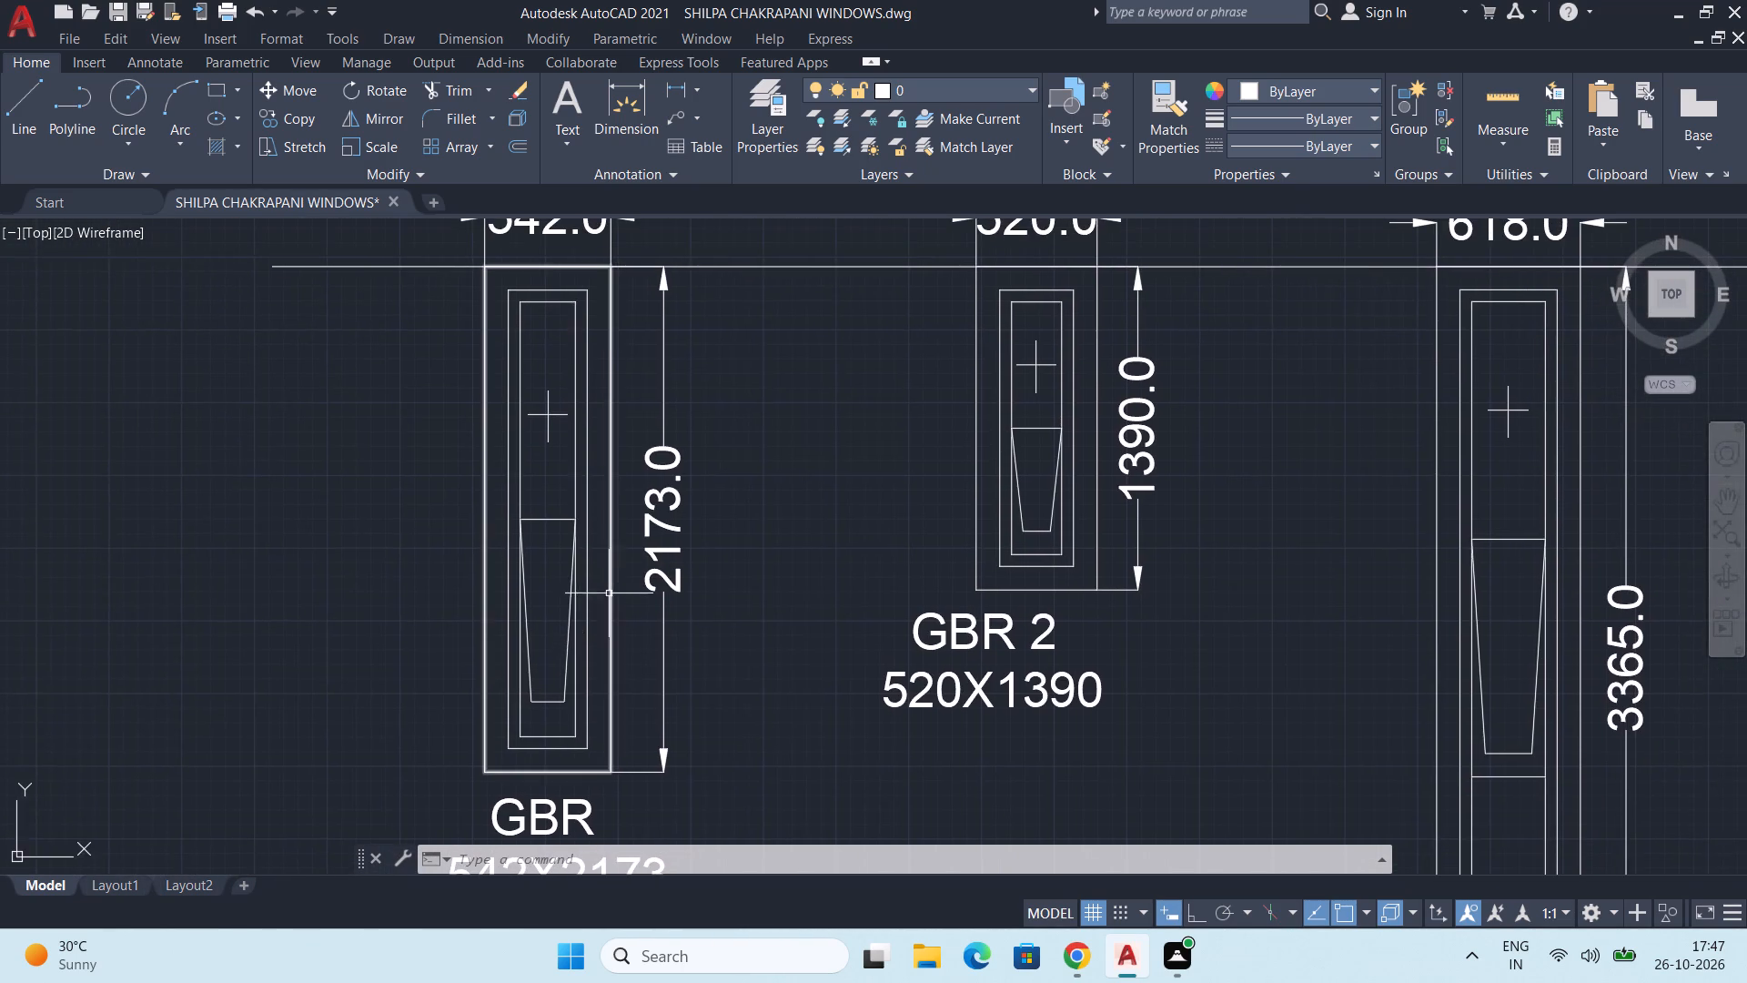
scroll(610, 593, "down", 1)
middle_click_drag(805, 634, 762, 625)
scroll(788, 648, "up", 1)
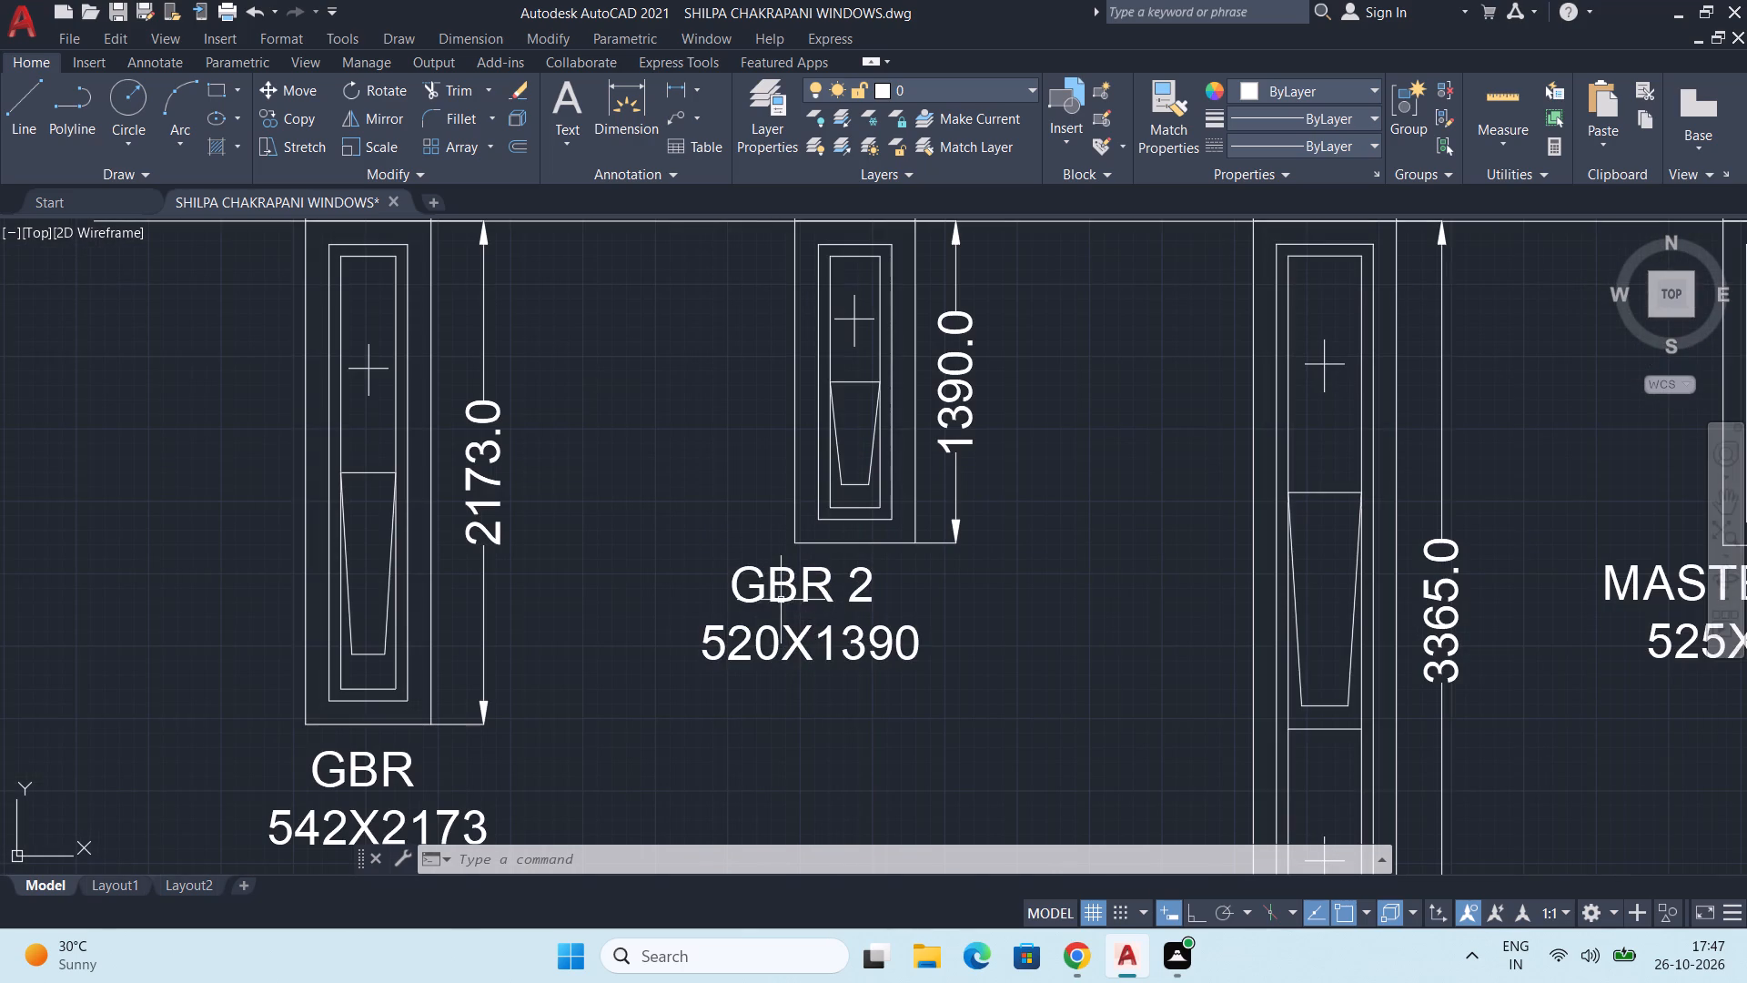
left_click(781, 600)
left_click_drag(787, 604, 857, 603)
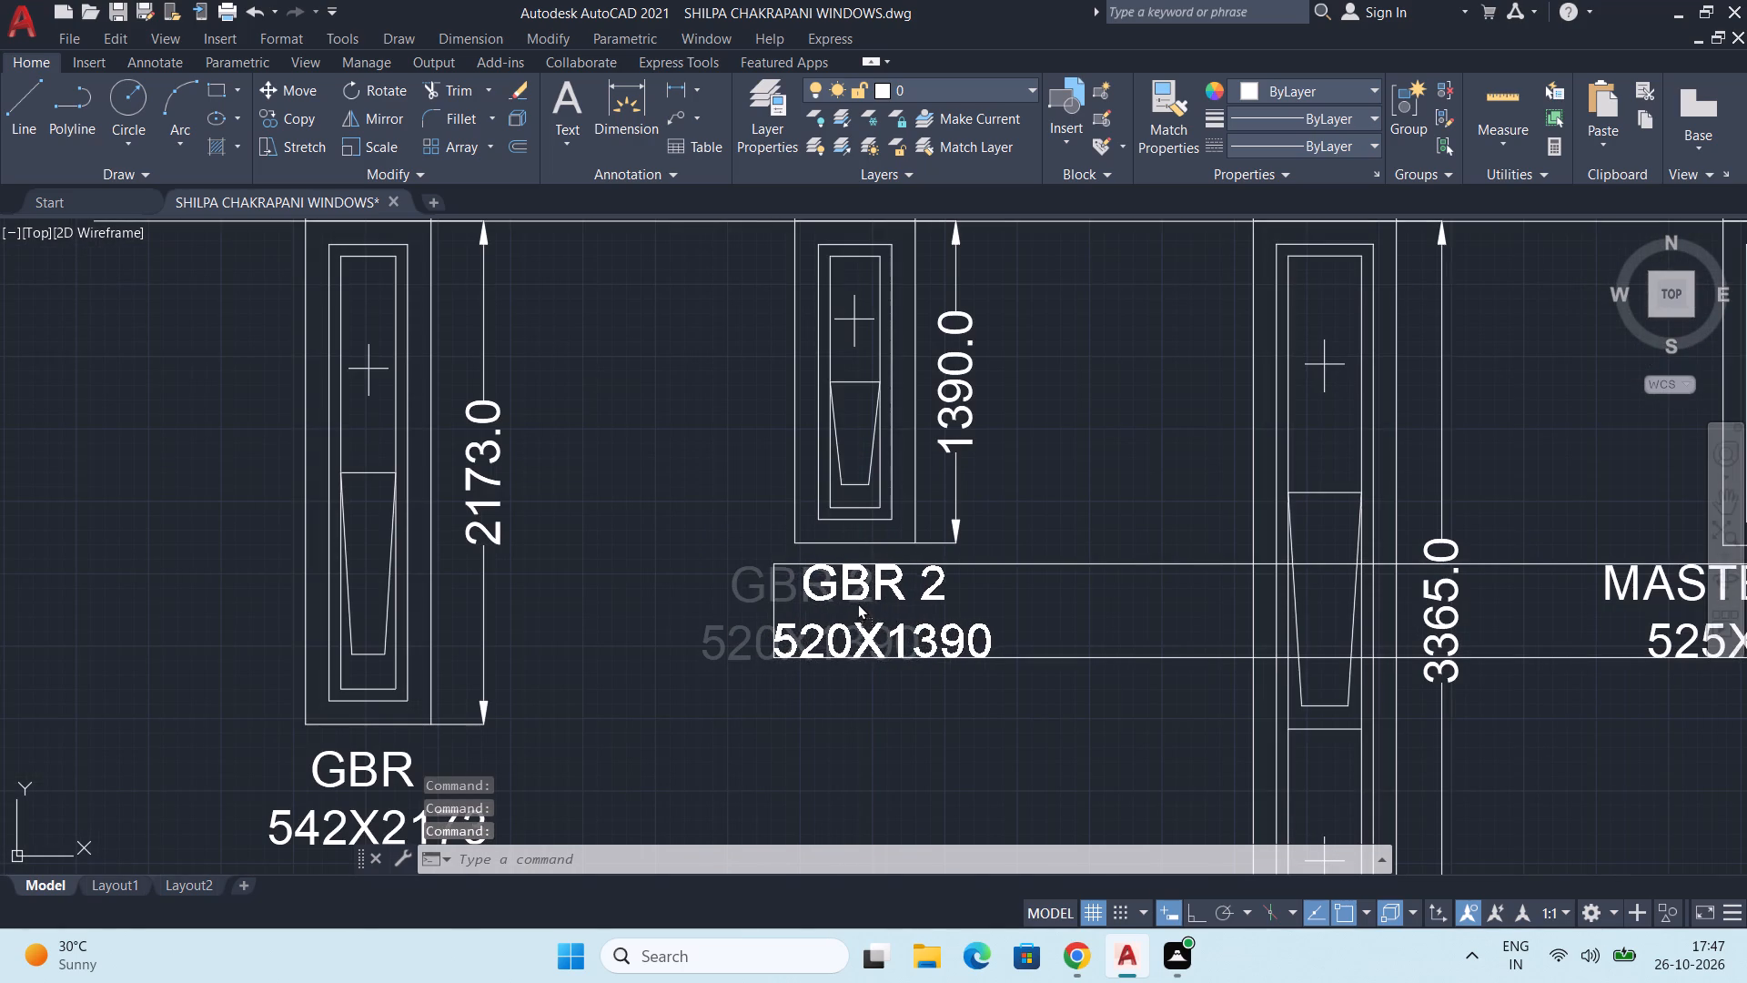
left_click_drag(857, 603, 854, 605)
Move the OPEN KITCHEN 4498X2600 label sideways so it sits centred beneath its window in the OUT HOUSE row.
scroll(854, 605, "down", 3)
middle_click_drag(879, 667, 805, 636)
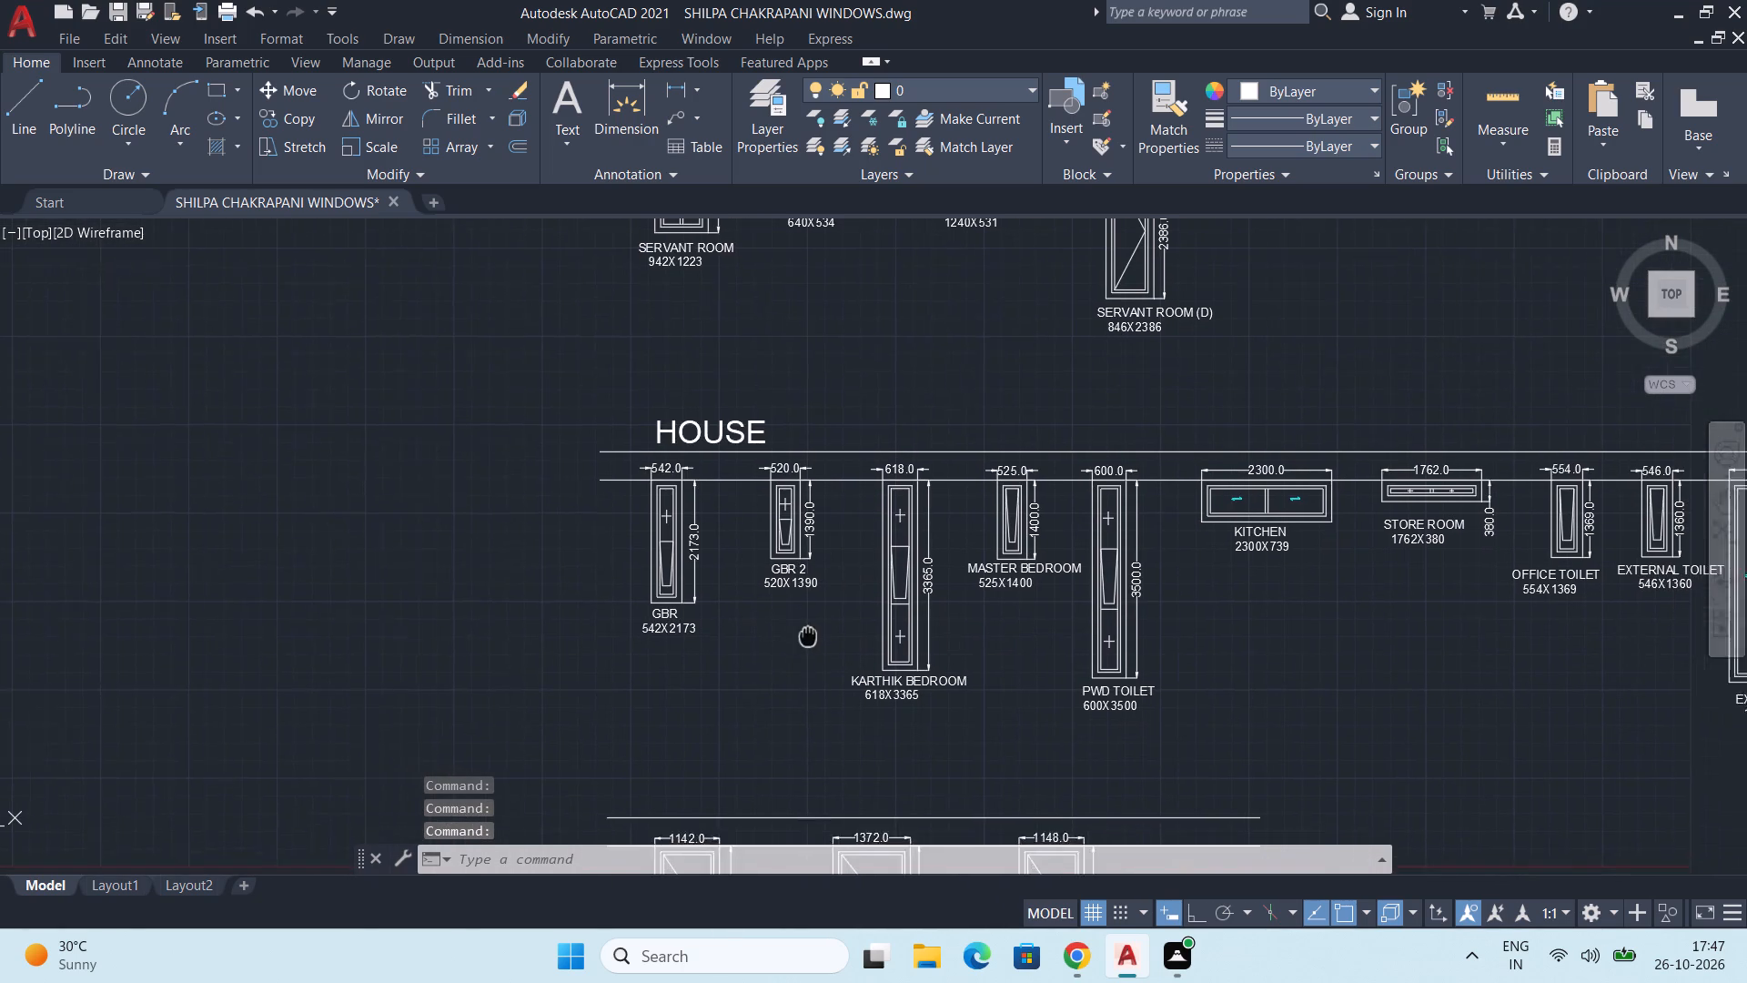
middle_click_drag(805, 636, 780, 651)
middle_click_drag(1176, 717, 1118, 678)
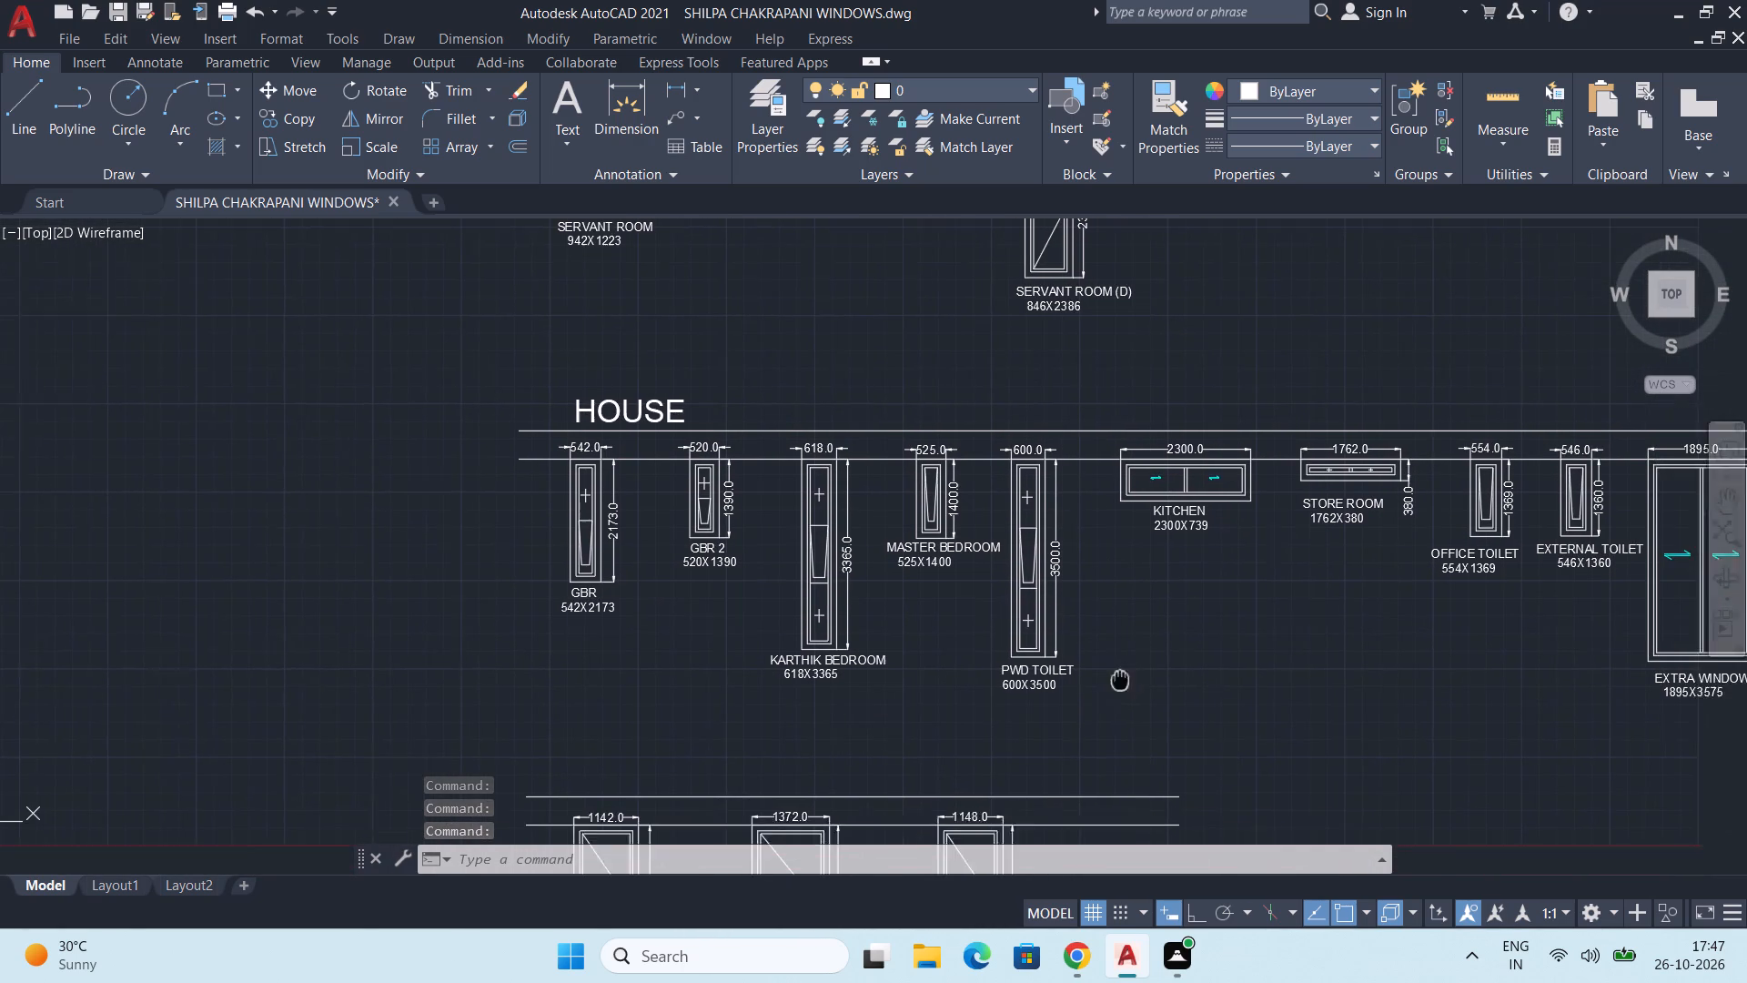
middle_click_drag(1118, 678, 1092, 758)
scroll(920, 484, "down", 2)
middle_click_drag(924, 470, 938, 618)
scroll(843, 385, "up", 2)
middle_click_drag(858, 389, 843, 646)
scroll(721, 595, "up", 1)
middle_click_drag(825, 607, 701, 659)
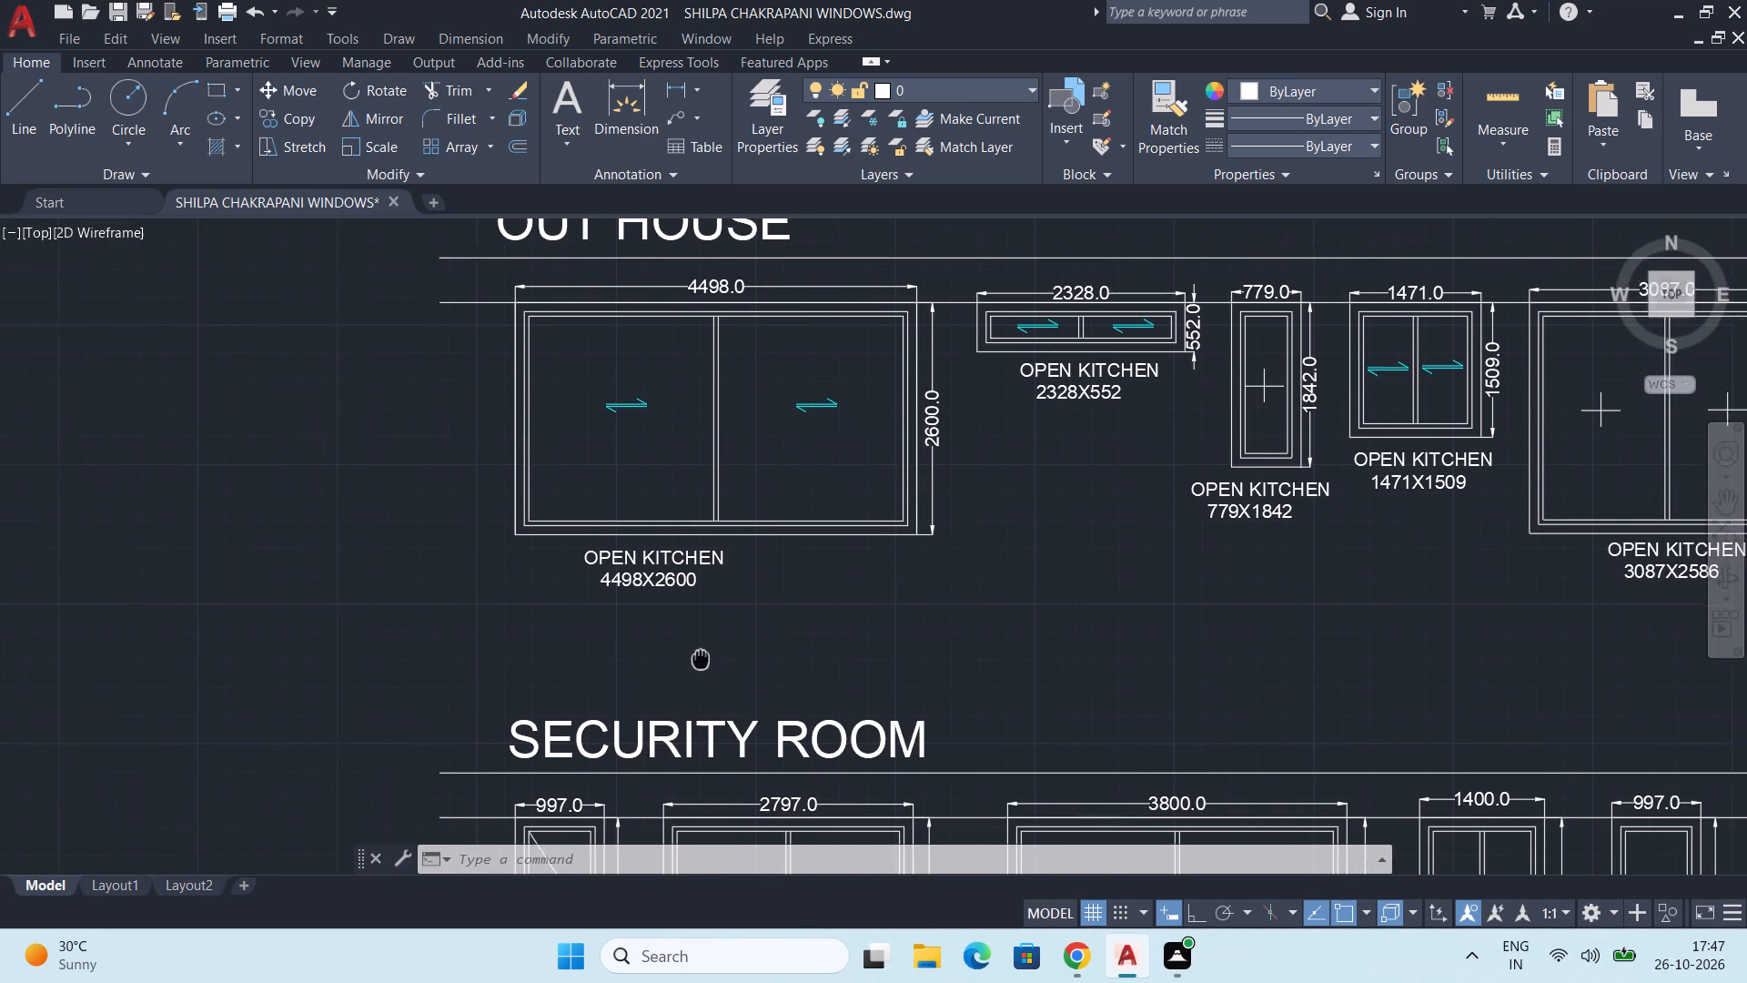
middle_click_drag(701, 659, 673, 654)
left_click(616, 559)
left_click_drag(614, 564, 622, 564)
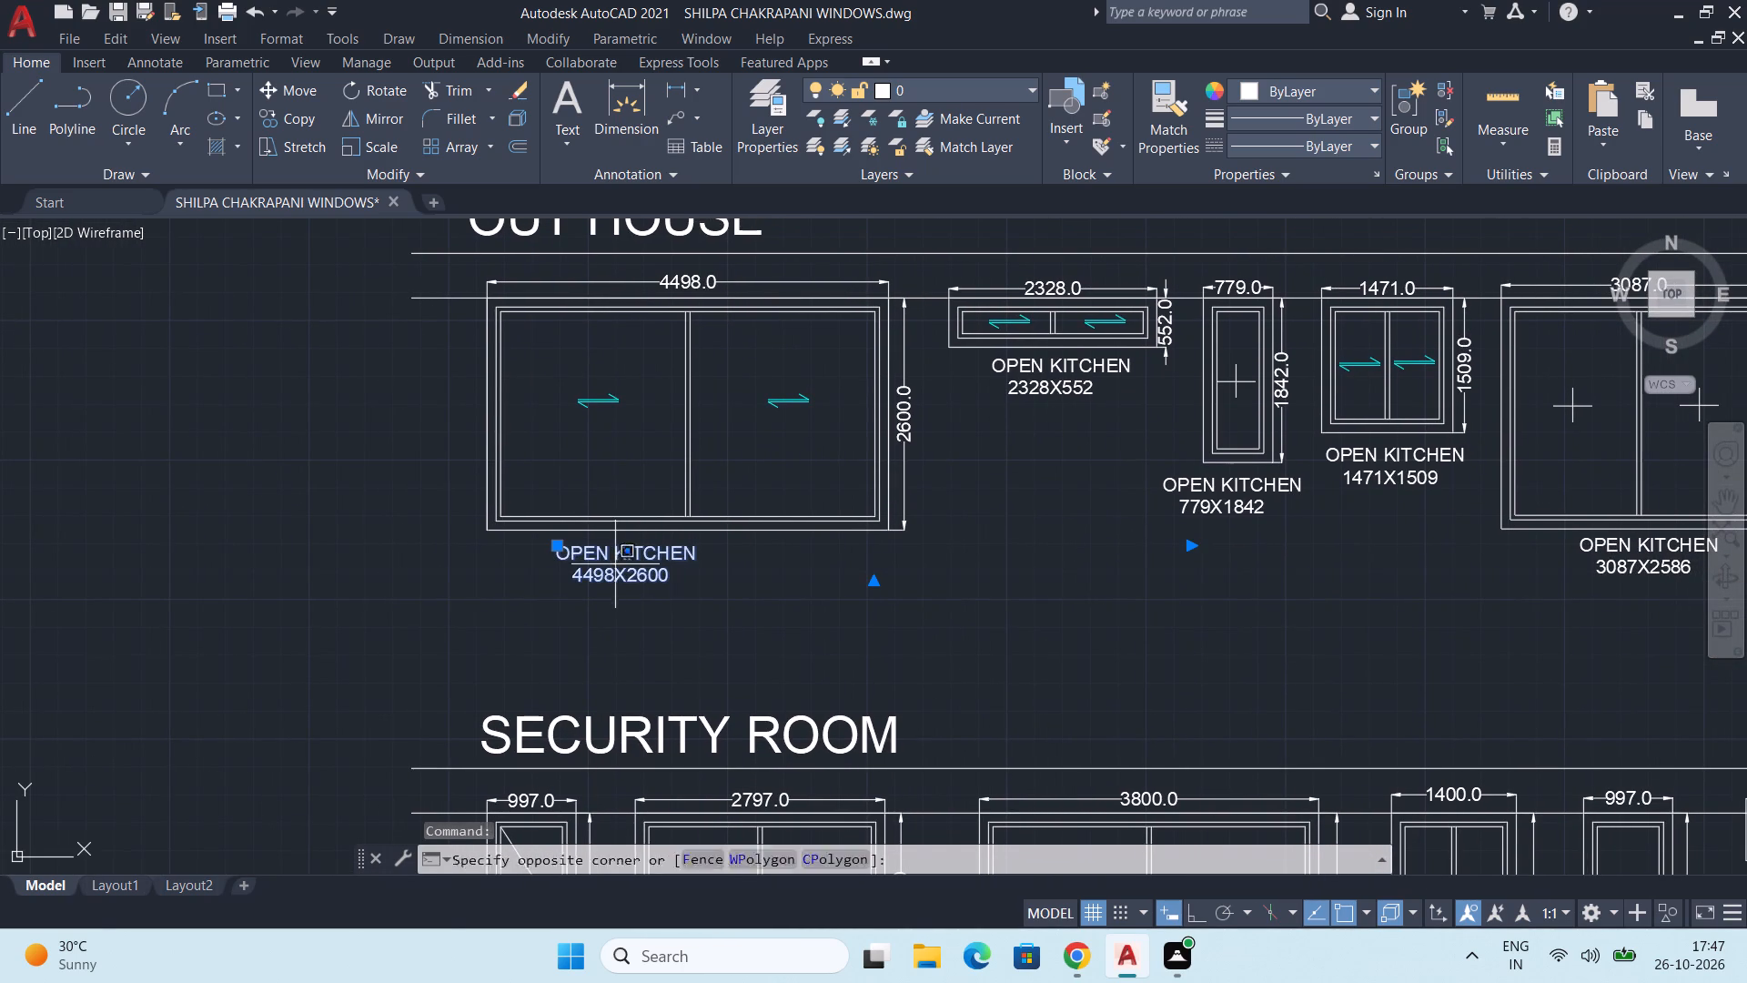
left_click_drag(622, 564, 675, 564)
left_click_drag(612, 559, 672, 561)
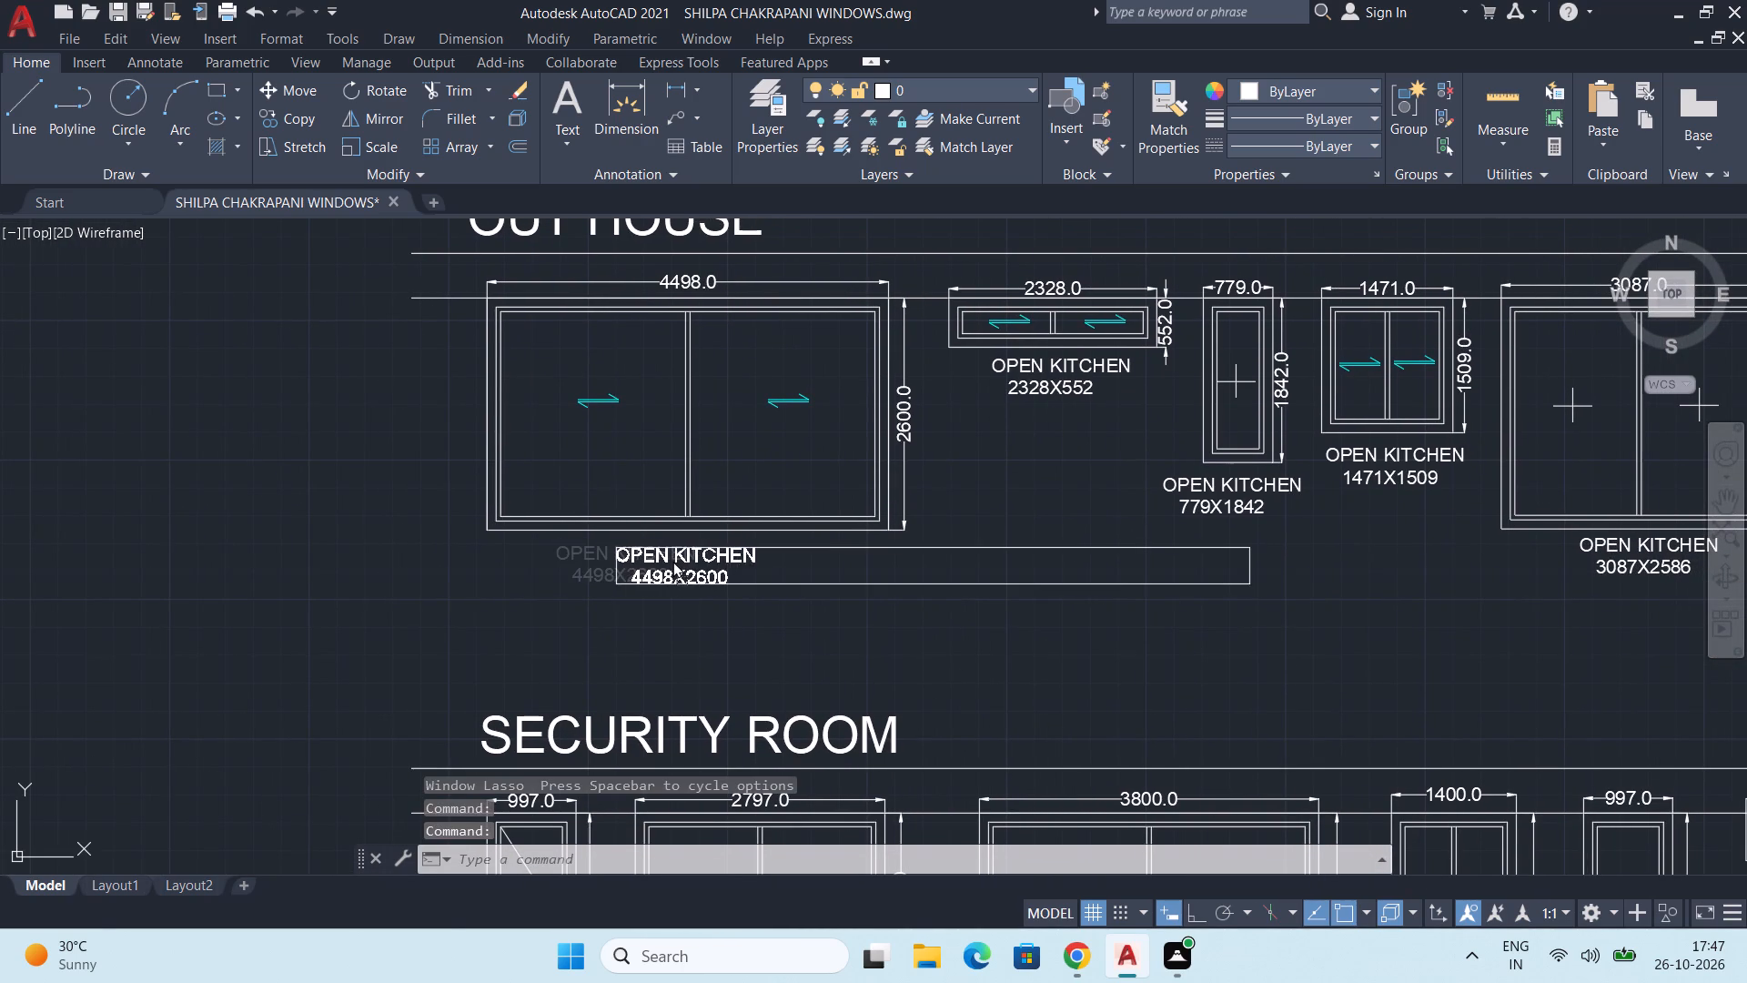
left_click_drag(672, 561, 676, 560)
Set the linear dimension precision of the Standard dimension style to 0.
middle_click_drag(1219, 545, 924, 660)
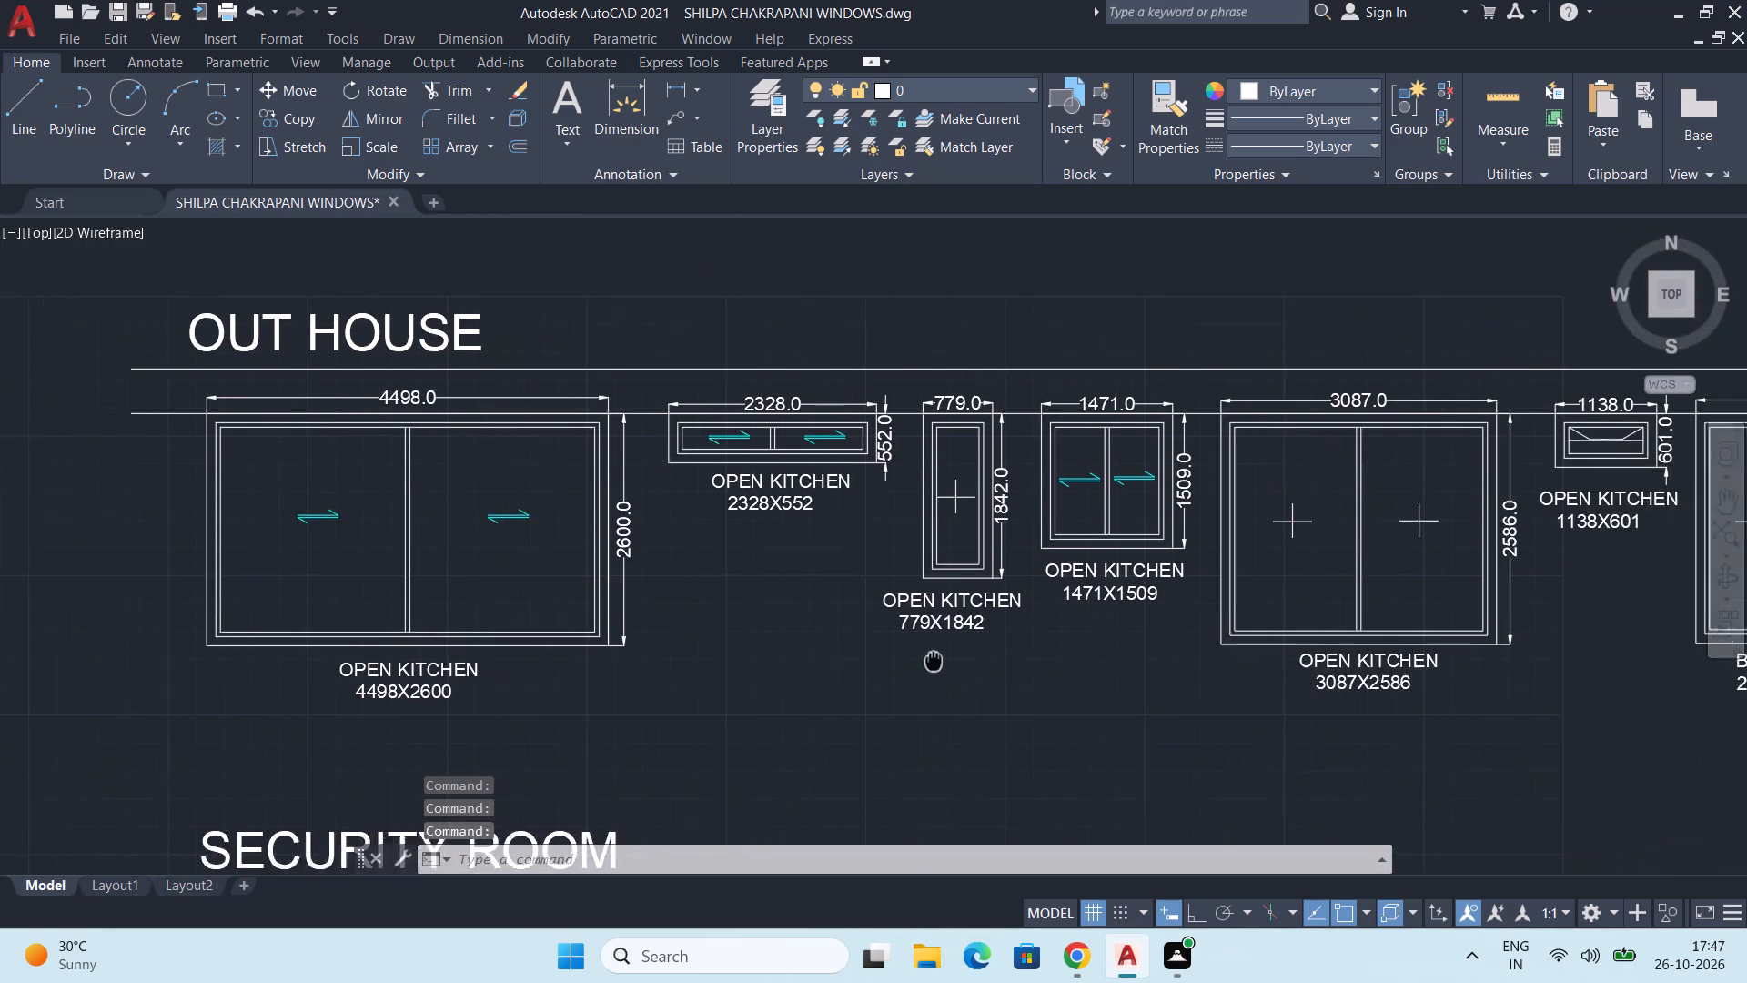
middle_click_drag(924, 660, 850, 605)
middle_click_drag(988, 604, 820, 551)
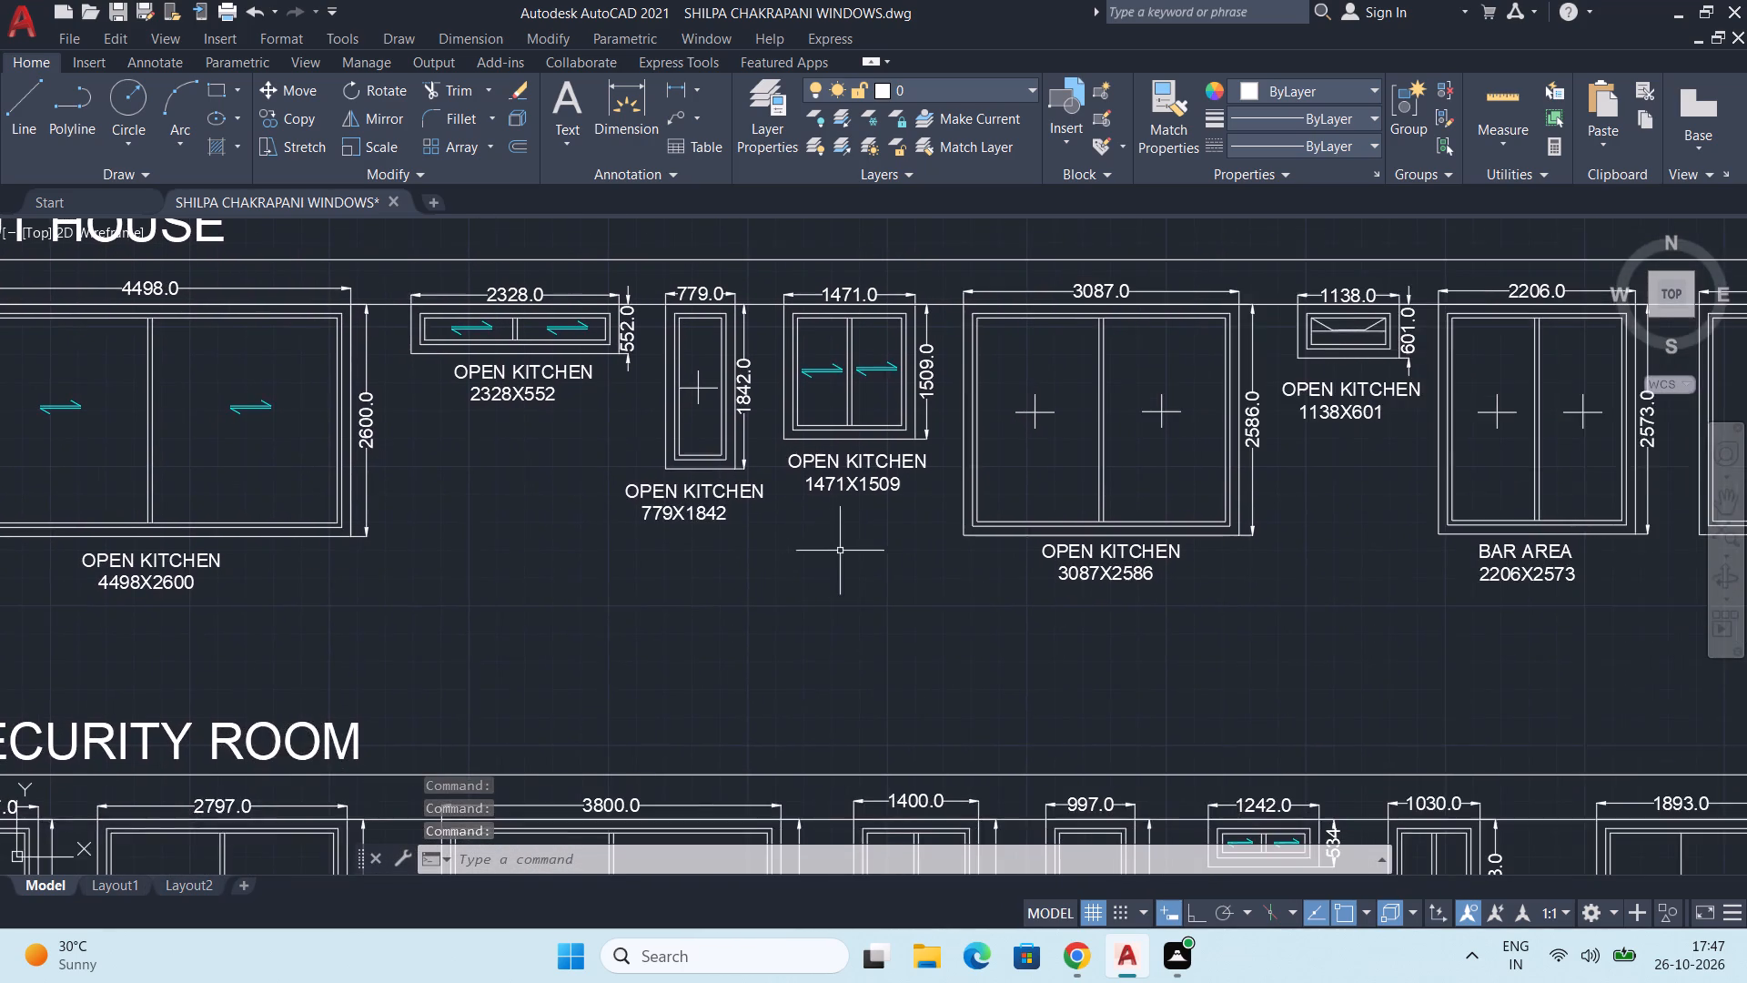
scroll(840, 551, "down", 2)
middle_click(793, 570)
scroll(621, 462, "up", 3)
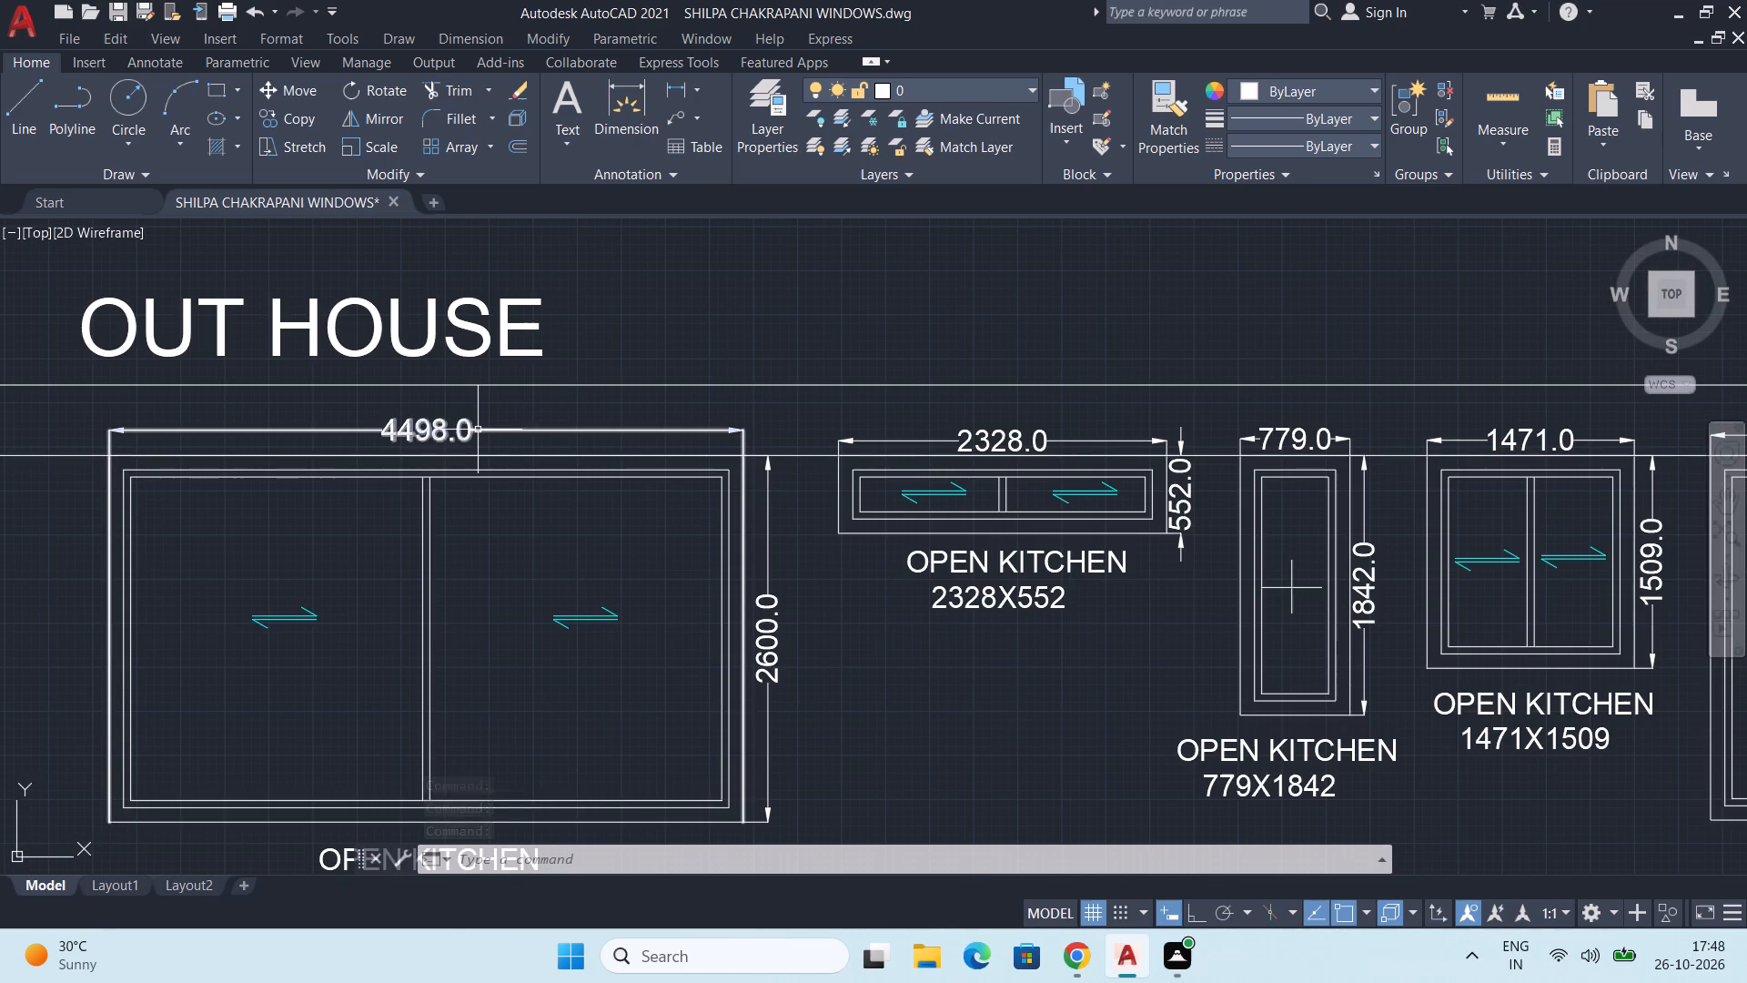
left_click(478, 430)
key("Escape")
scroll(578, 471, "down", 3)
middle_click_drag(744, 583, 573, 432)
key("d")
key("Return")
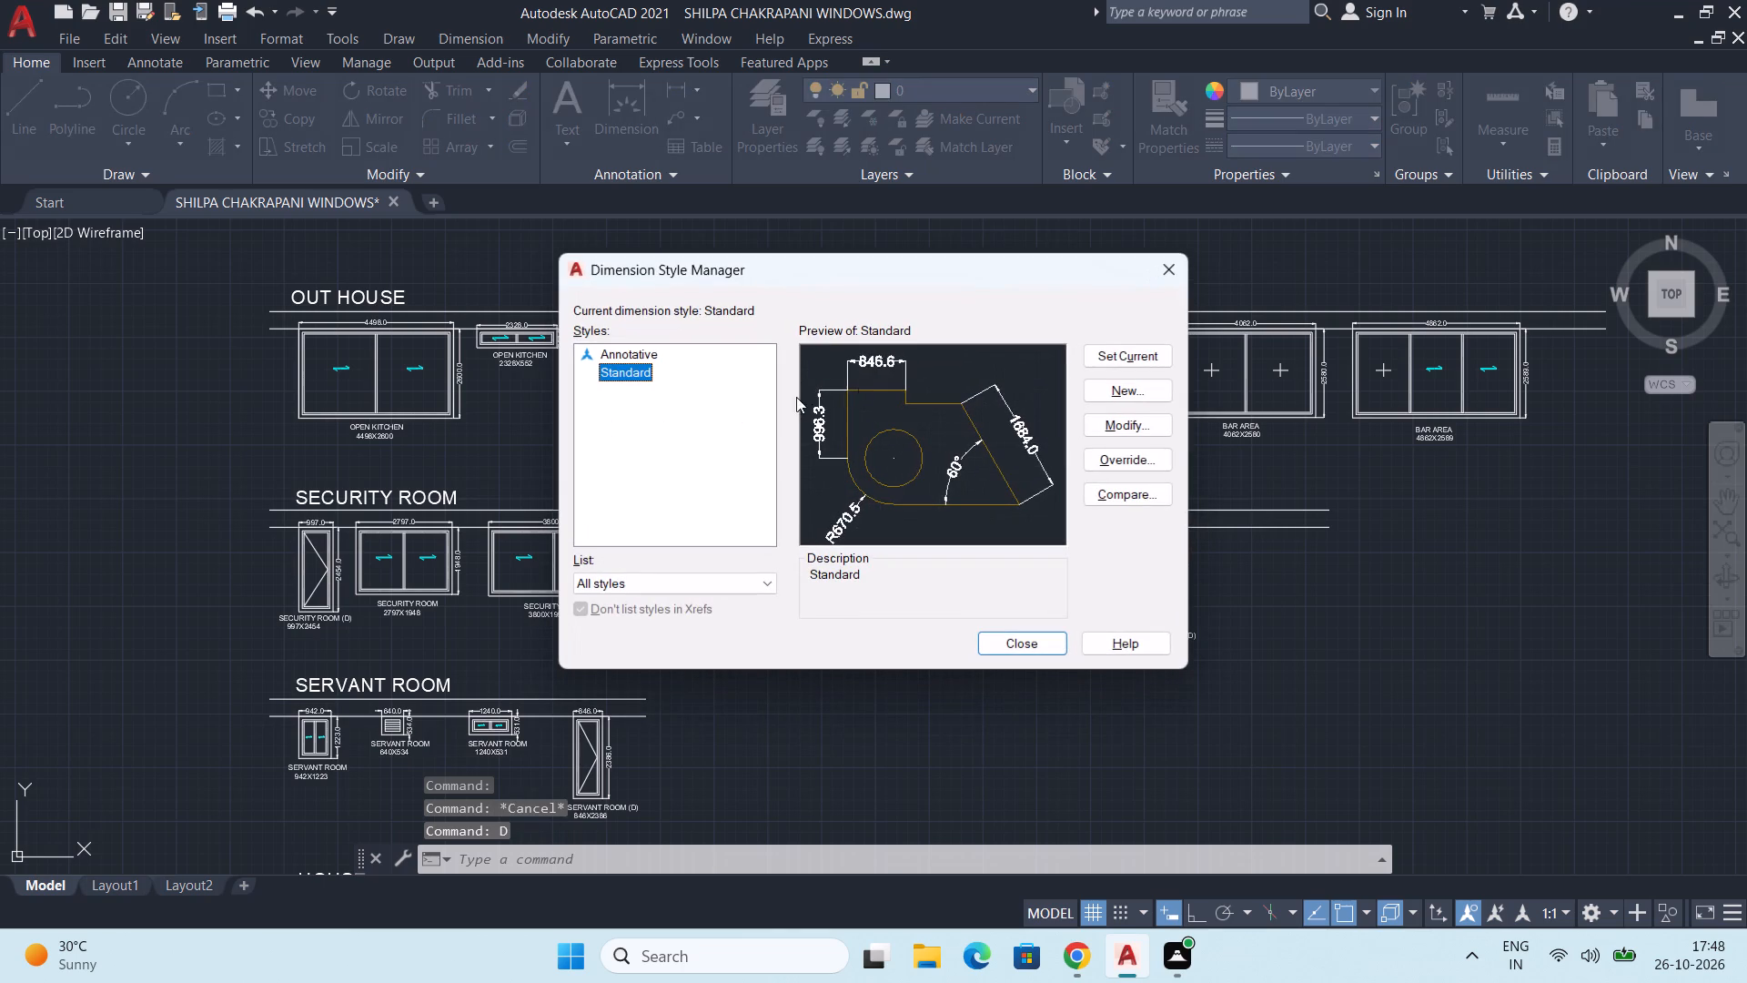
left_click(1142, 432)
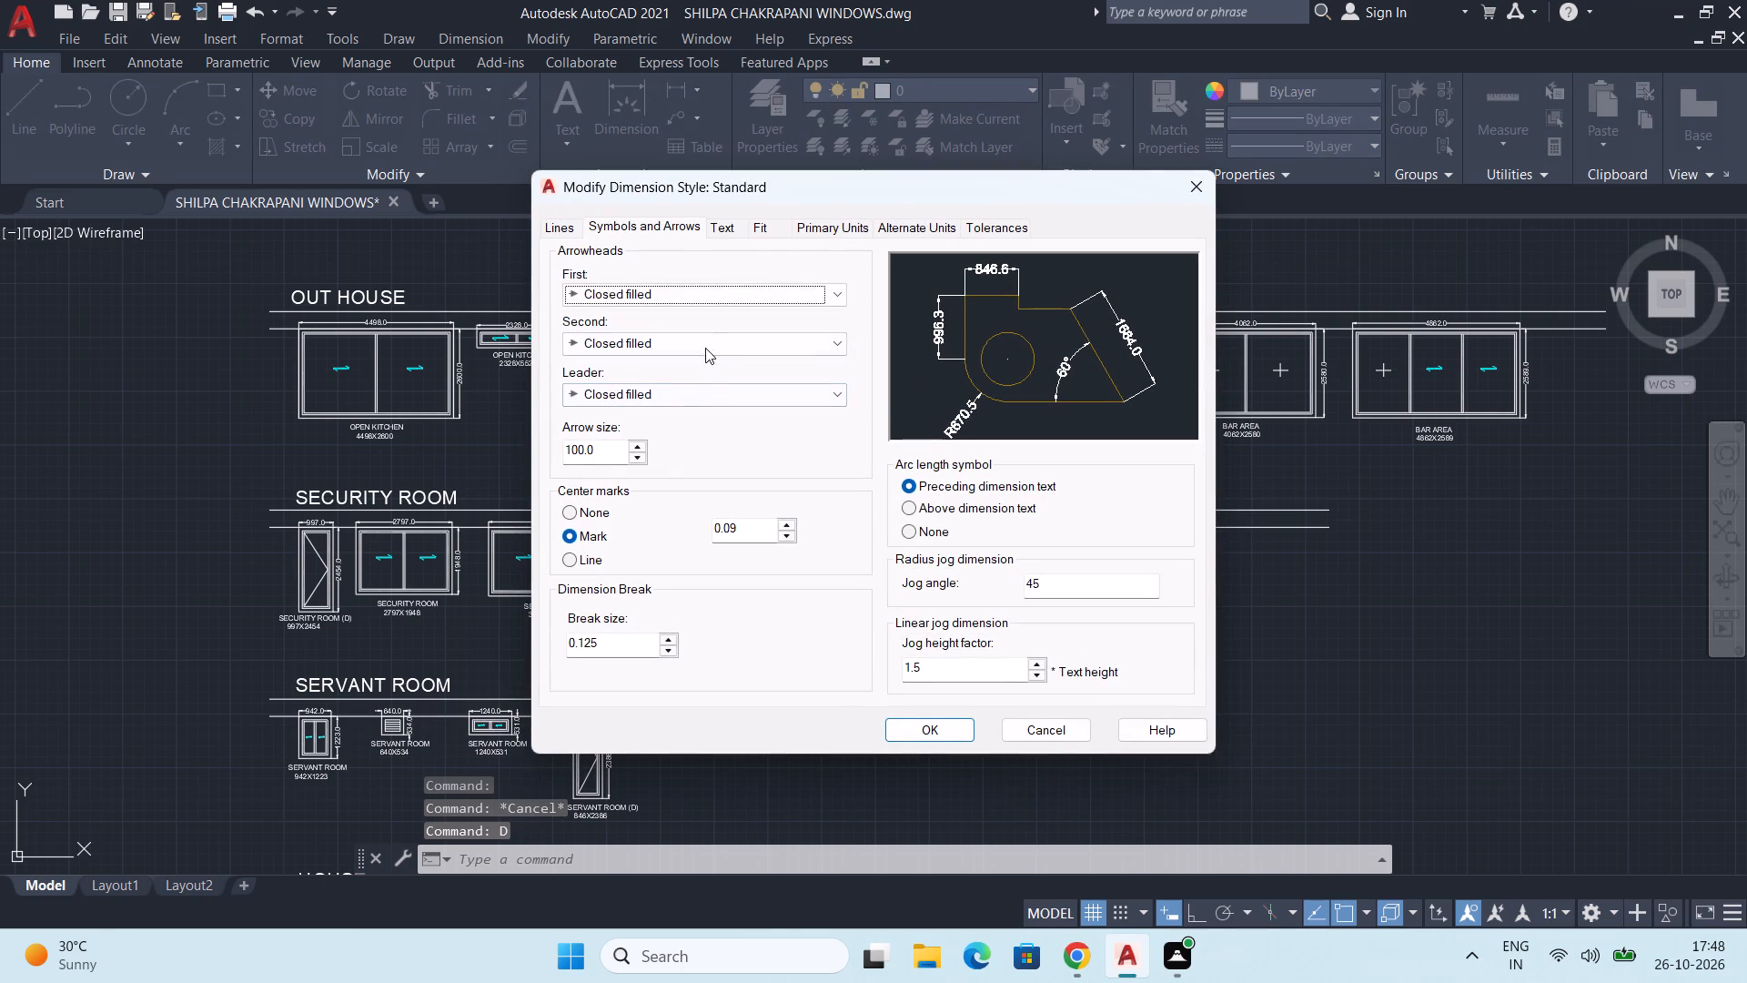
left_click(734, 227)
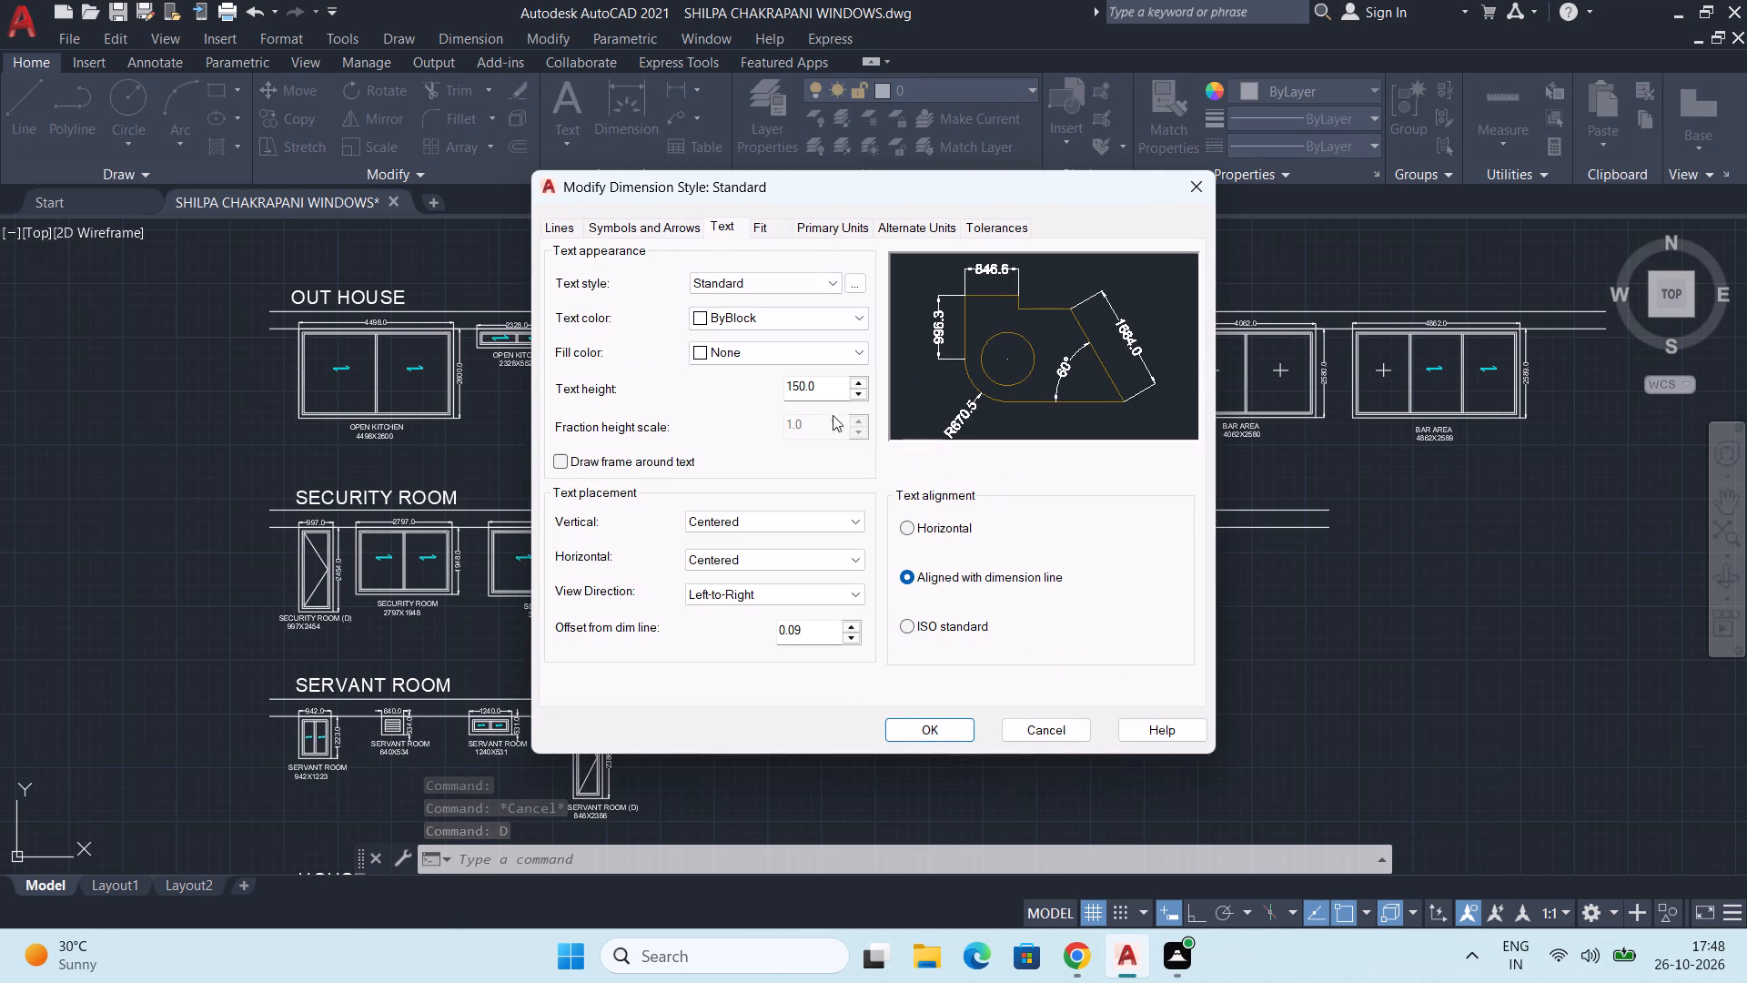
left_click(851, 228)
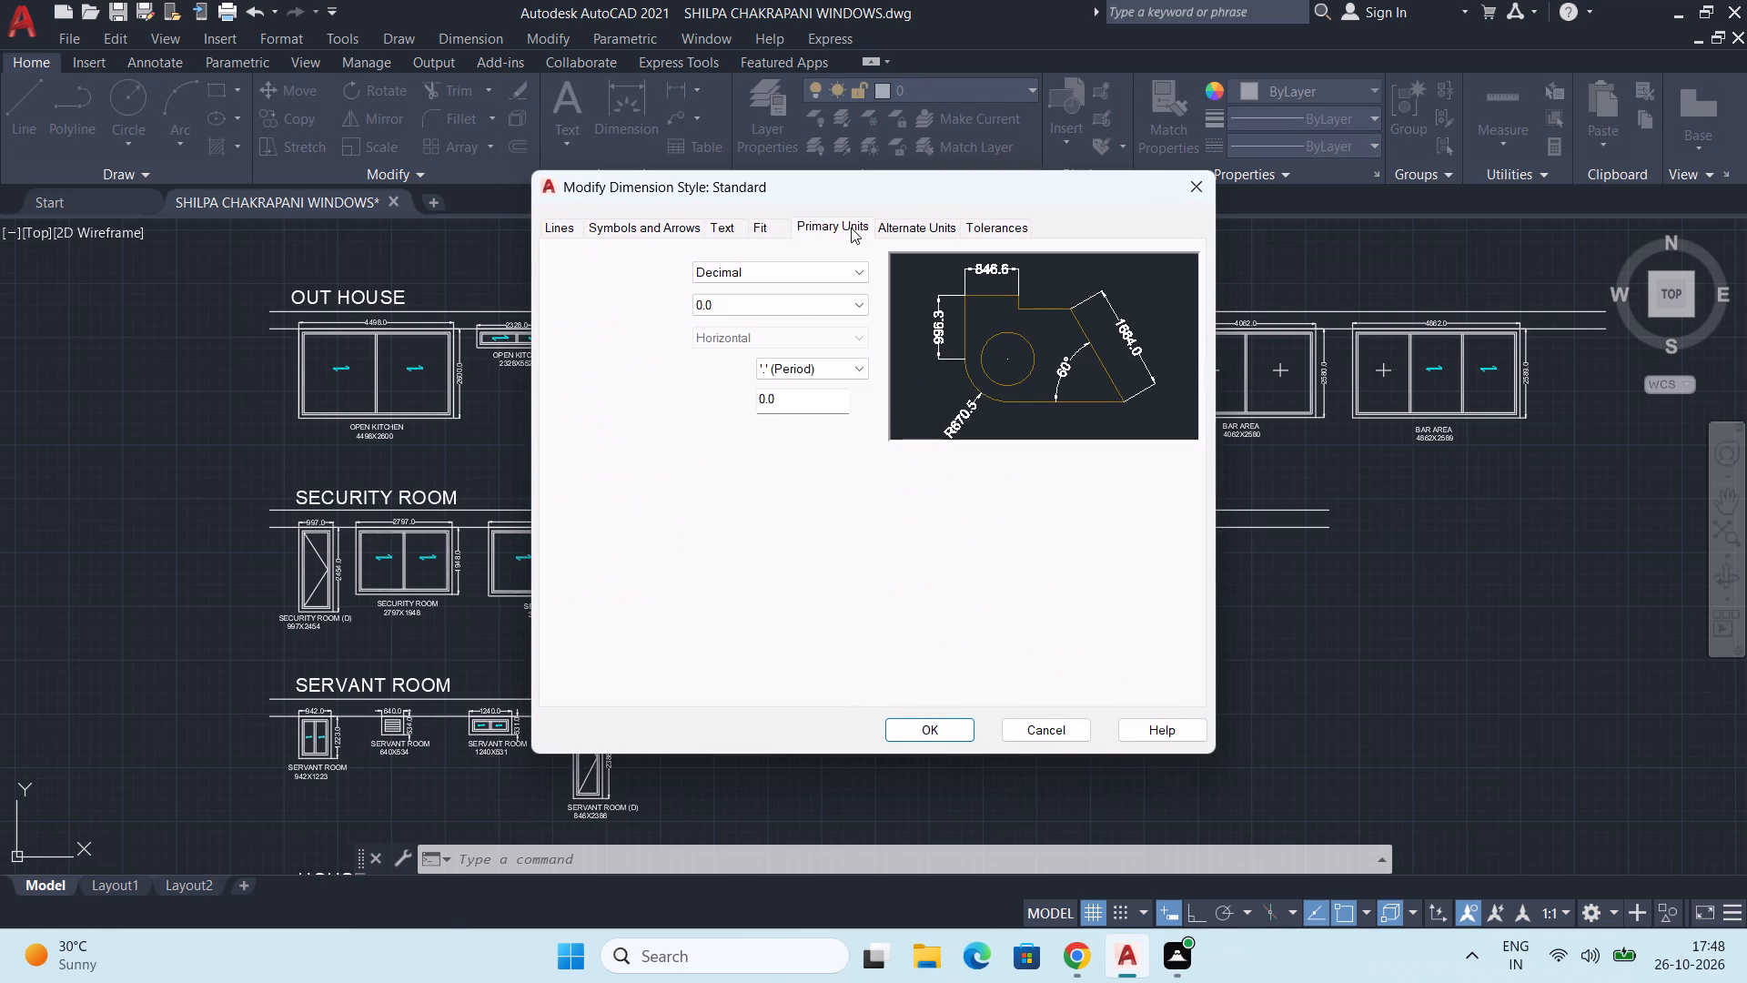
left_click(793, 310)
left_click(771, 329)
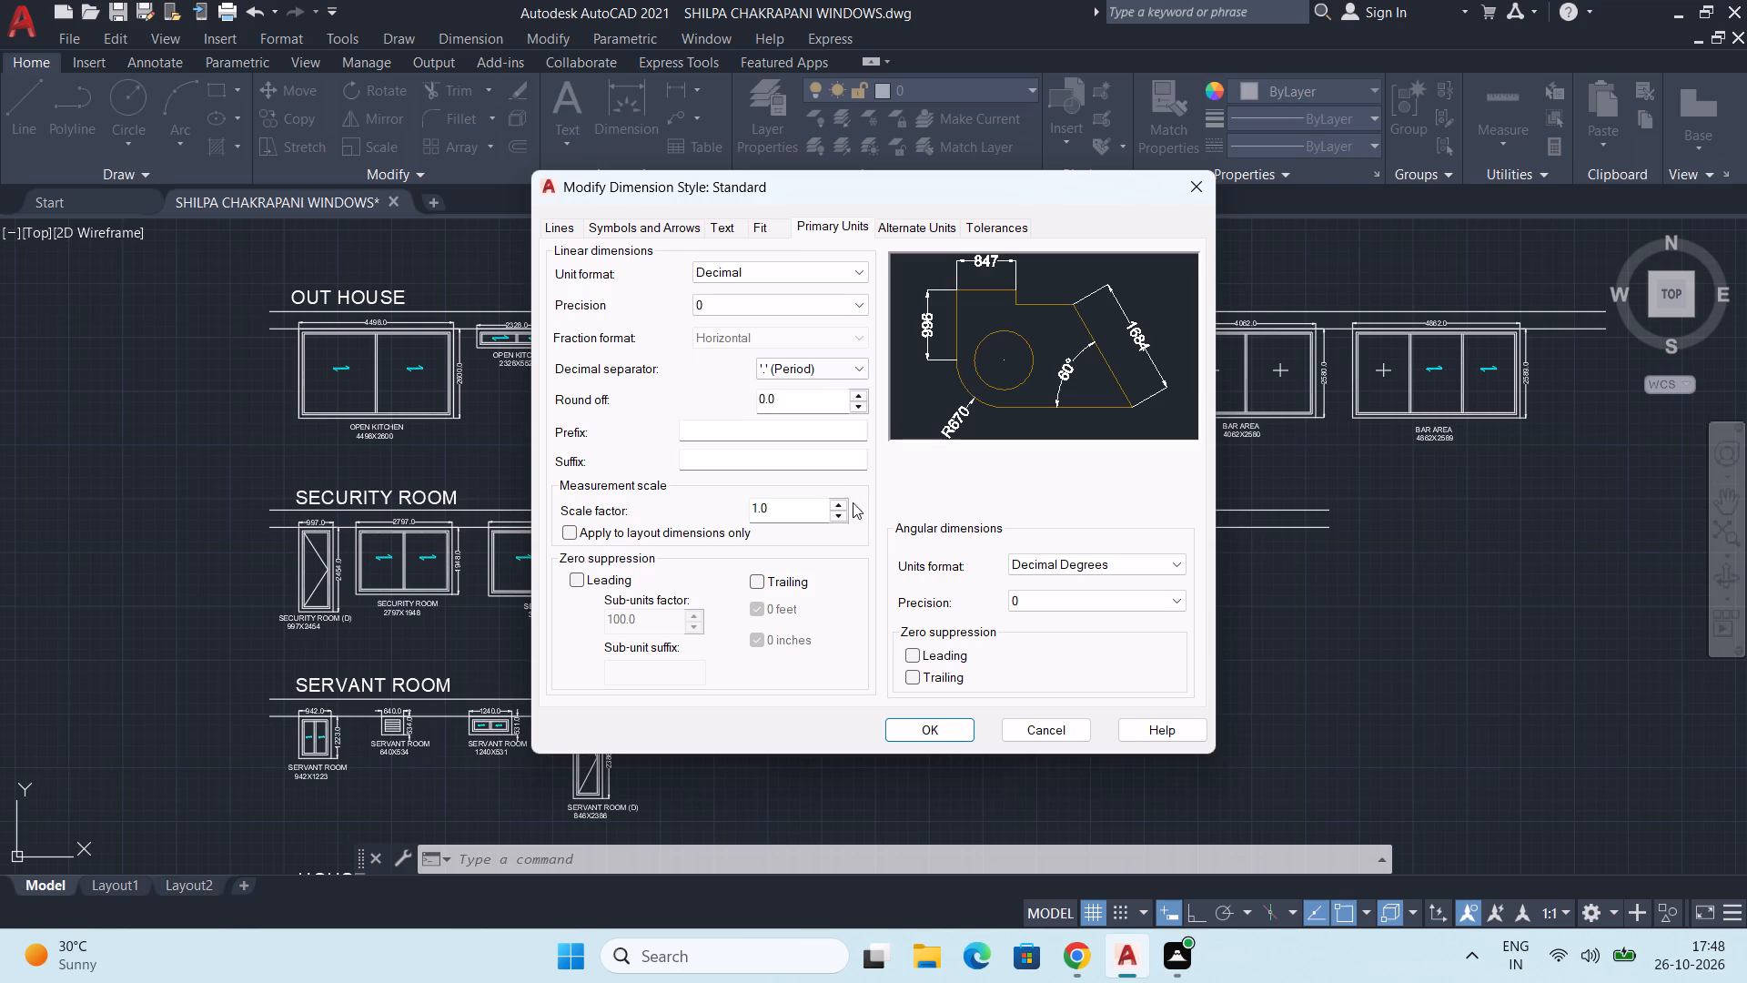
left_click(940, 735)
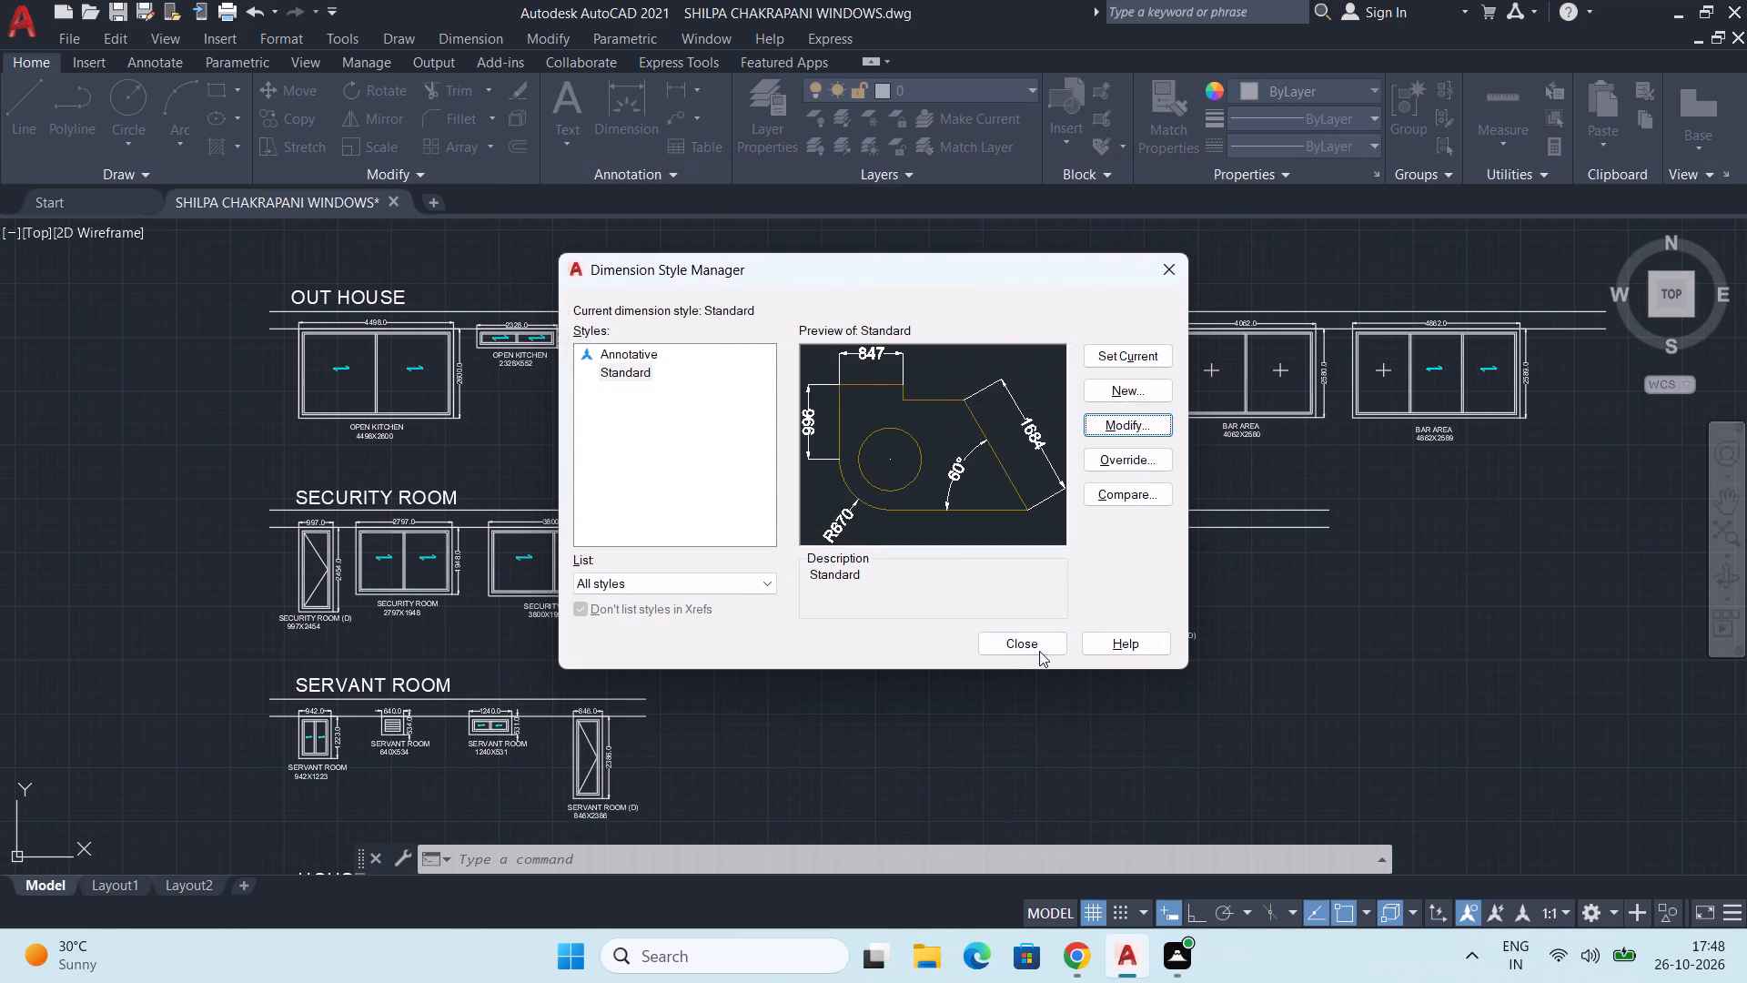
left_click(1031, 648)
Examine the dimensions along the SECURITY ROOM and OUT HOUSE rows for their precision and placement.
scroll(776, 474, "up", 2)
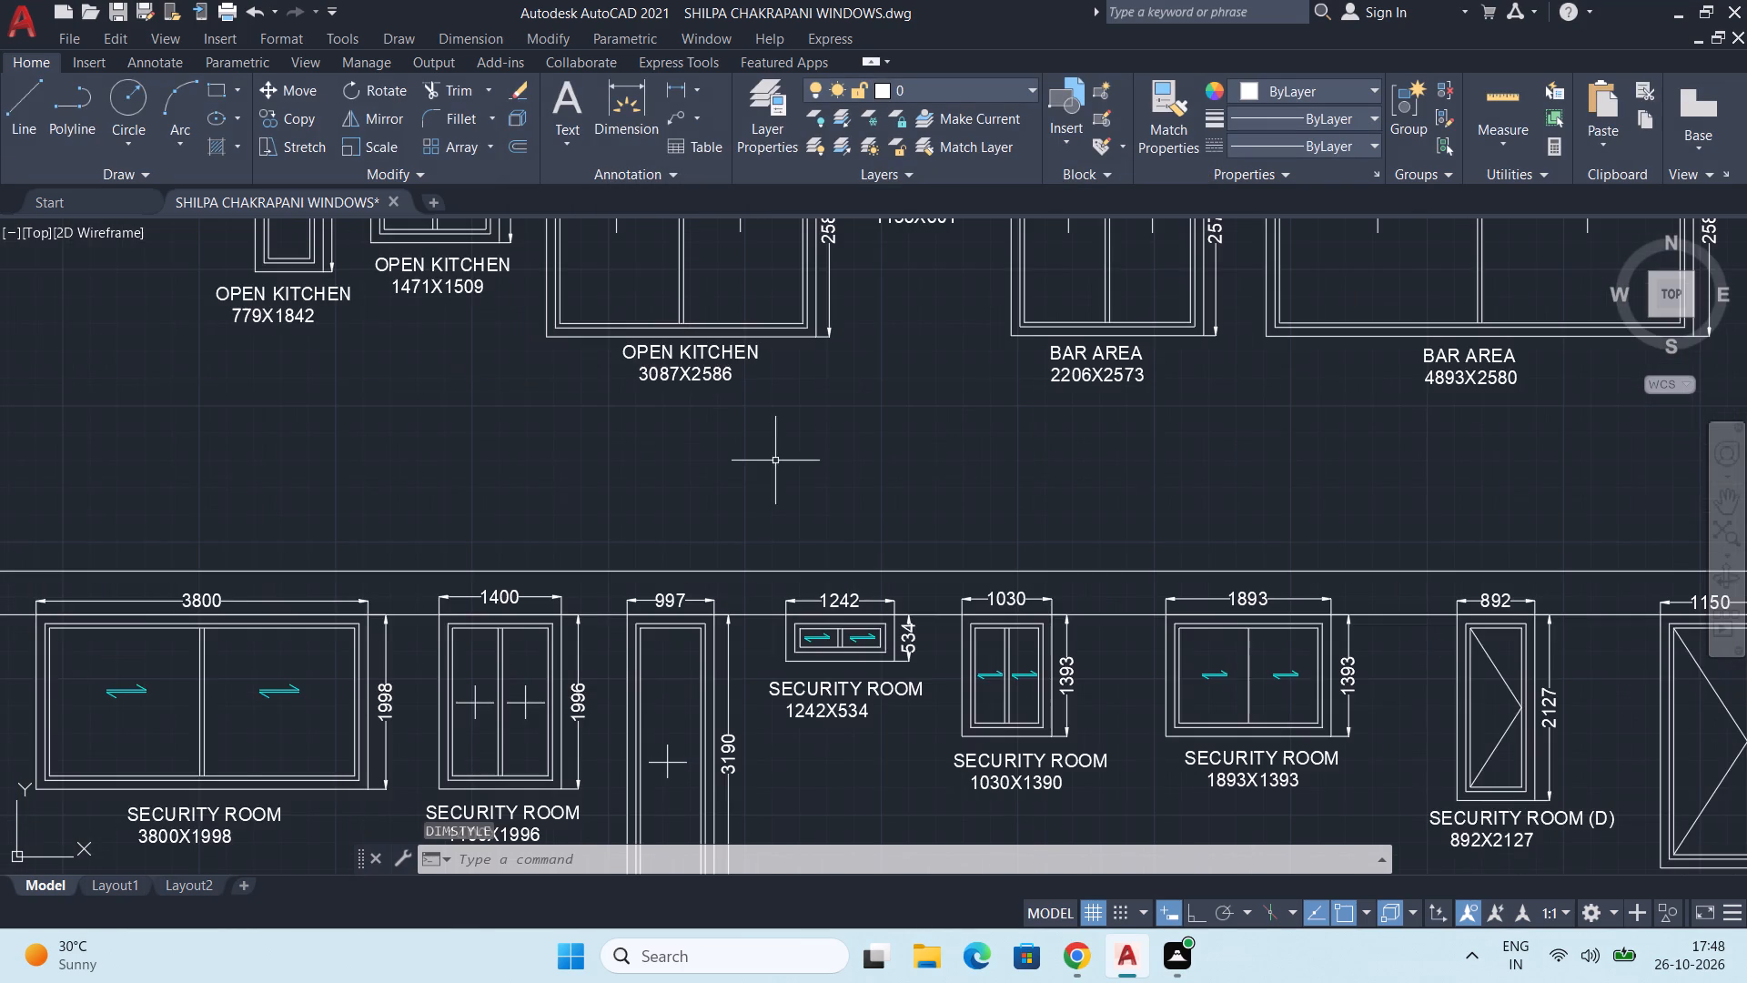
scroll(762, 513, "down", 2)
middle_click_drag(688, 570, 799, 567)
scroll(516, 409, "up", 2)
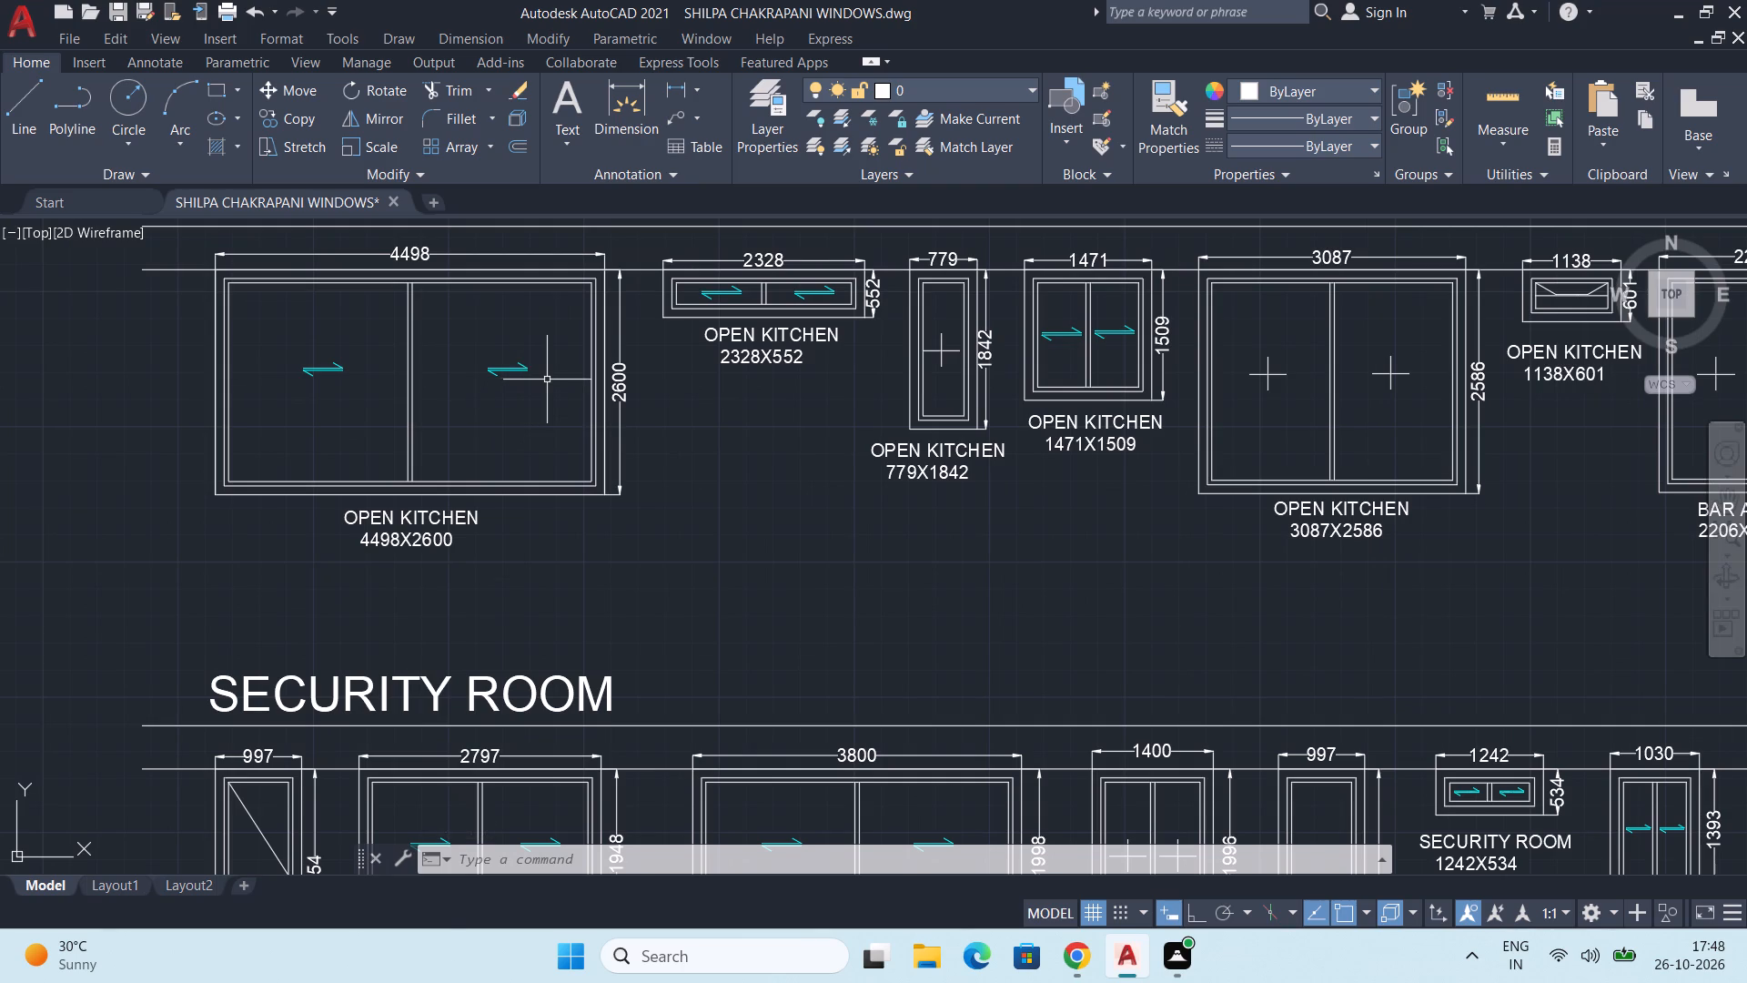
middle_click_drag(728, 552, 619, 542)
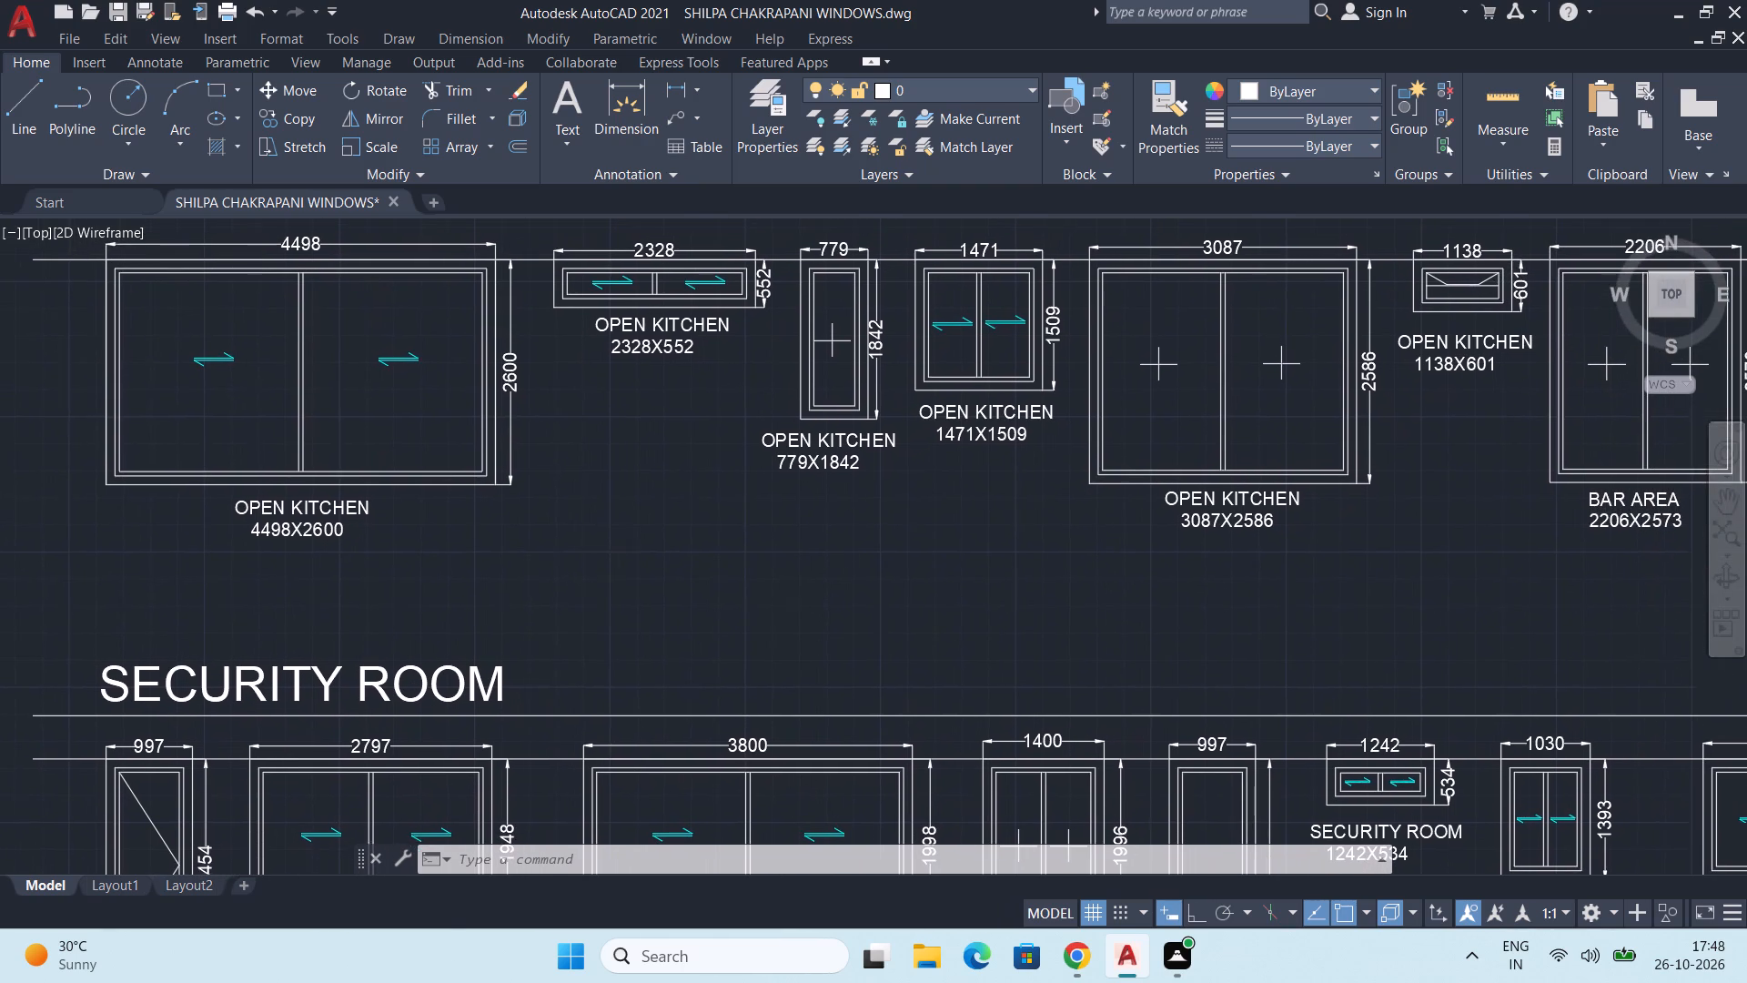
scroll(636, 528, "down", 1)
middle_click_drag(694, 548, 661, 554)
scroll(501, 437, "up", 2)
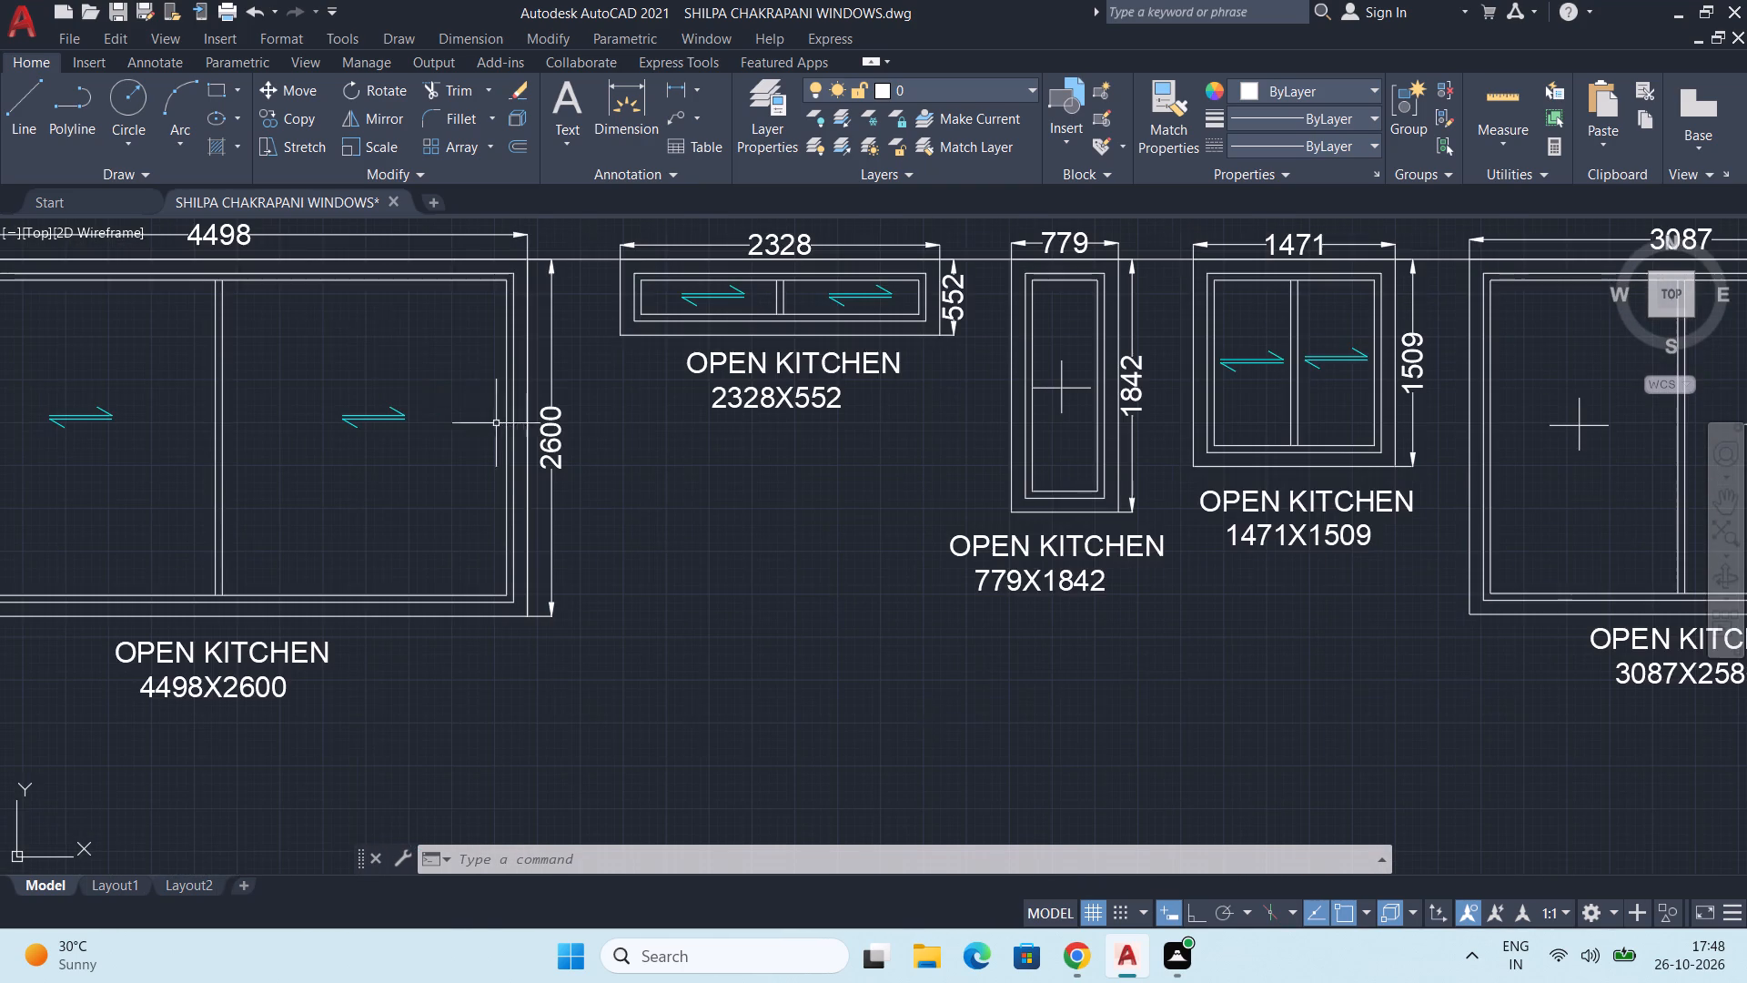
Delete the width dimension above the 4498X2600 OPEN KITCHEN window in the OUT HOUSE row.
left_click(224, 239)
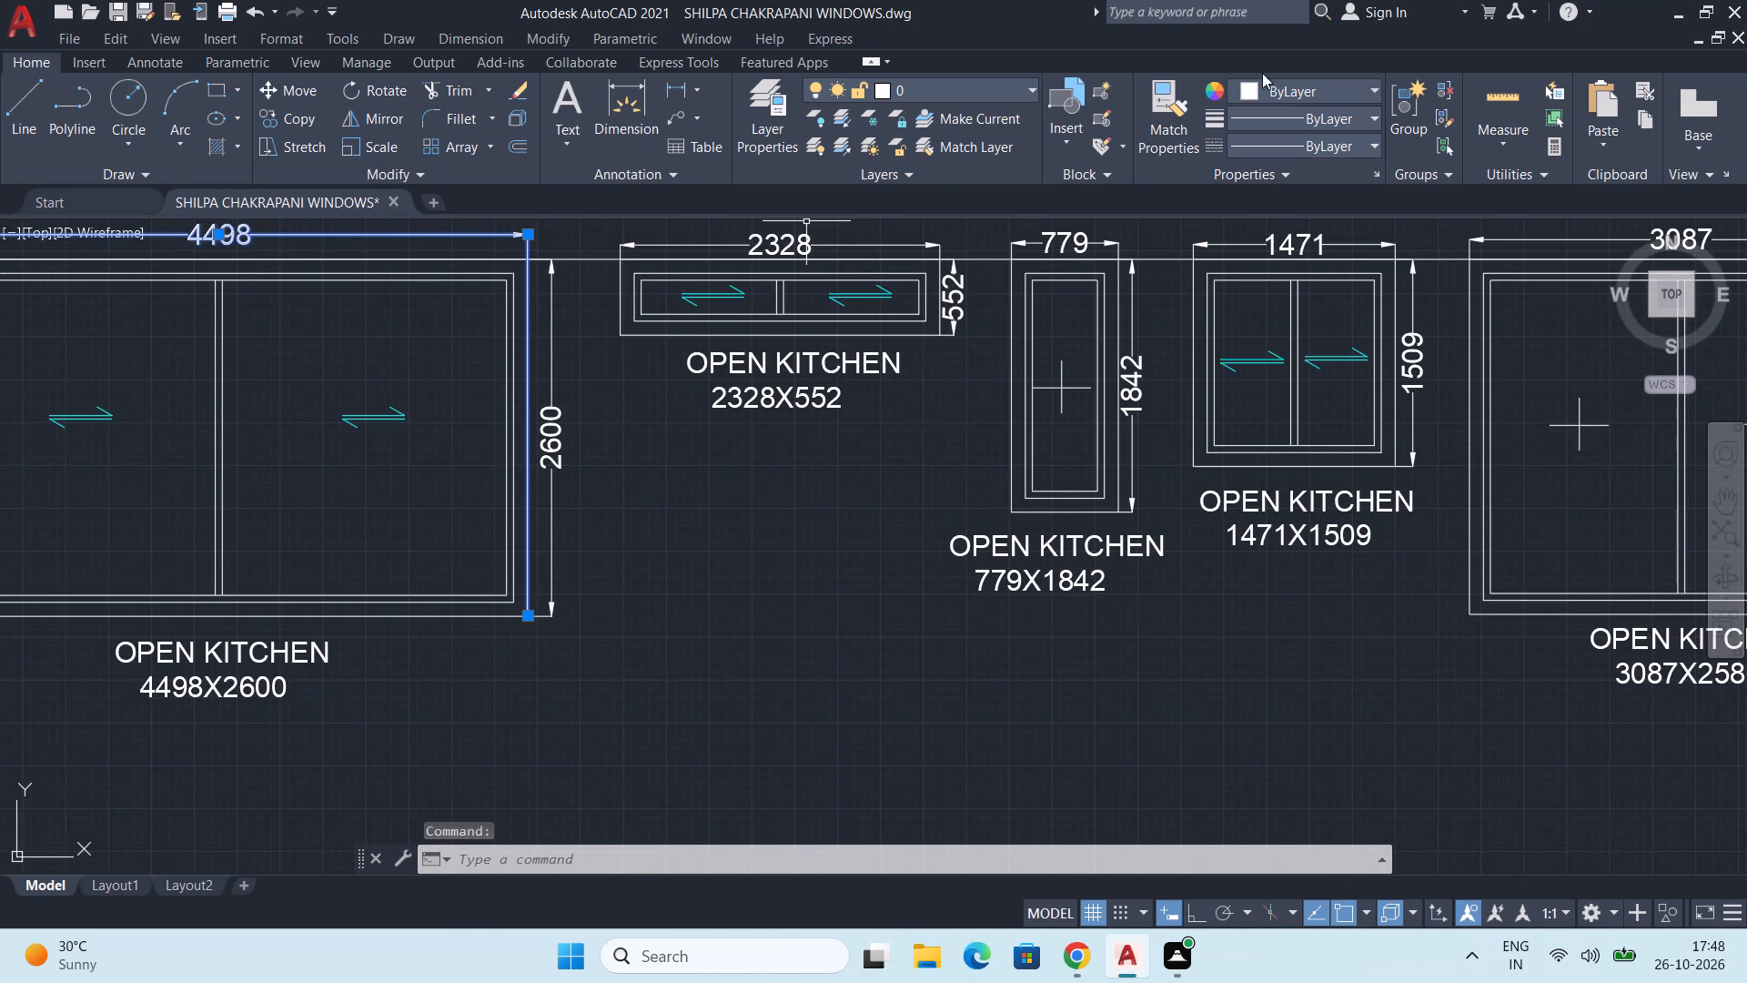
middle_click_drag(595, 550, 835, 638)
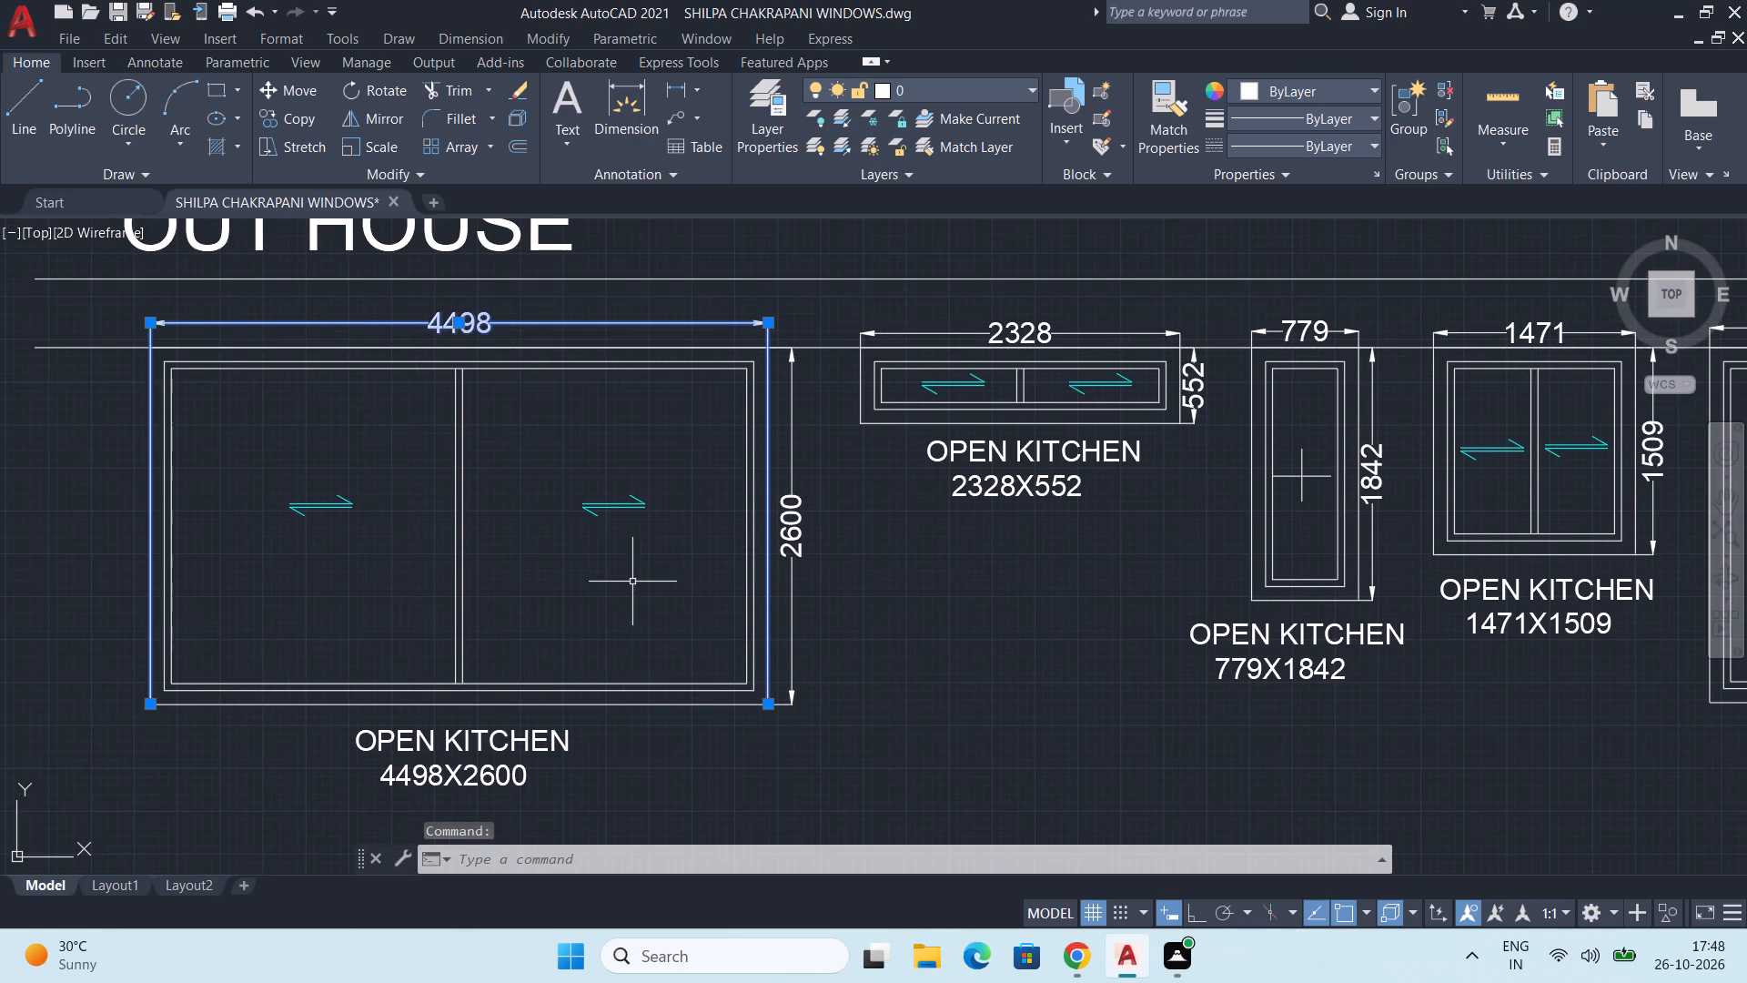
key("Delete")
Add a linear width dimension to the 4498X2600 OPEN KITCHEN window, with its line about 223 units above the top edge.
middle_click_drag(561, 557, 566, 601)
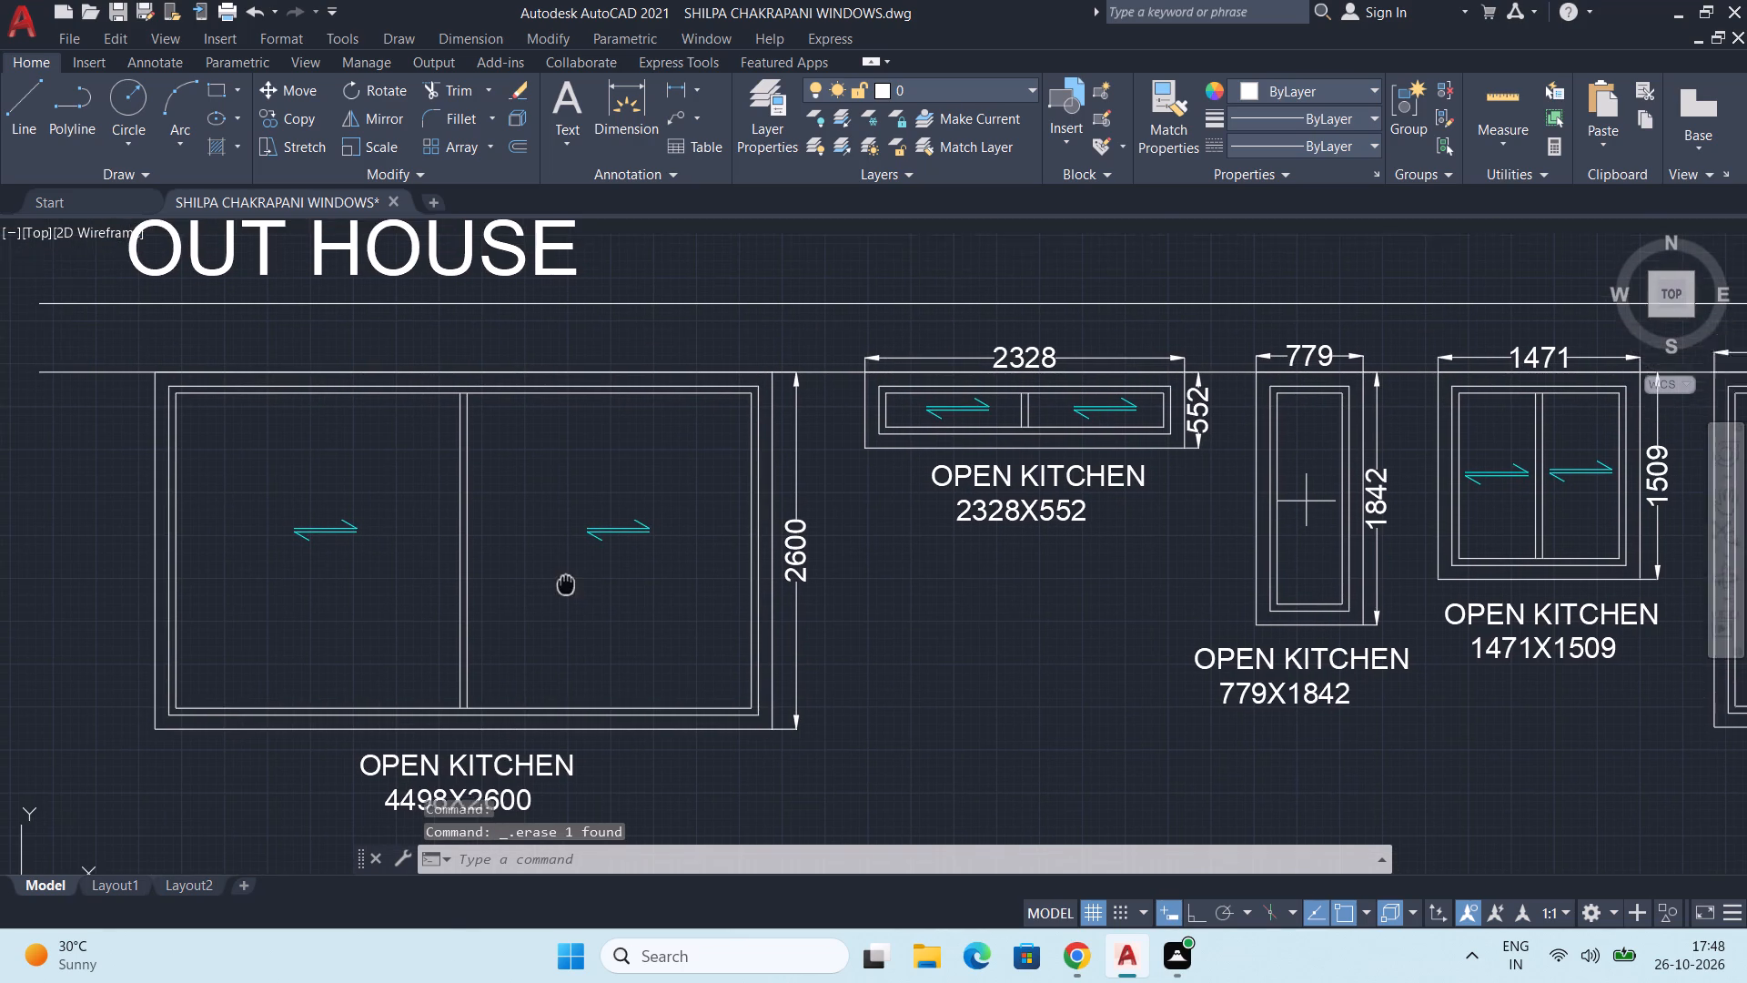
middle_click_drag(566, 601, 565, 621)
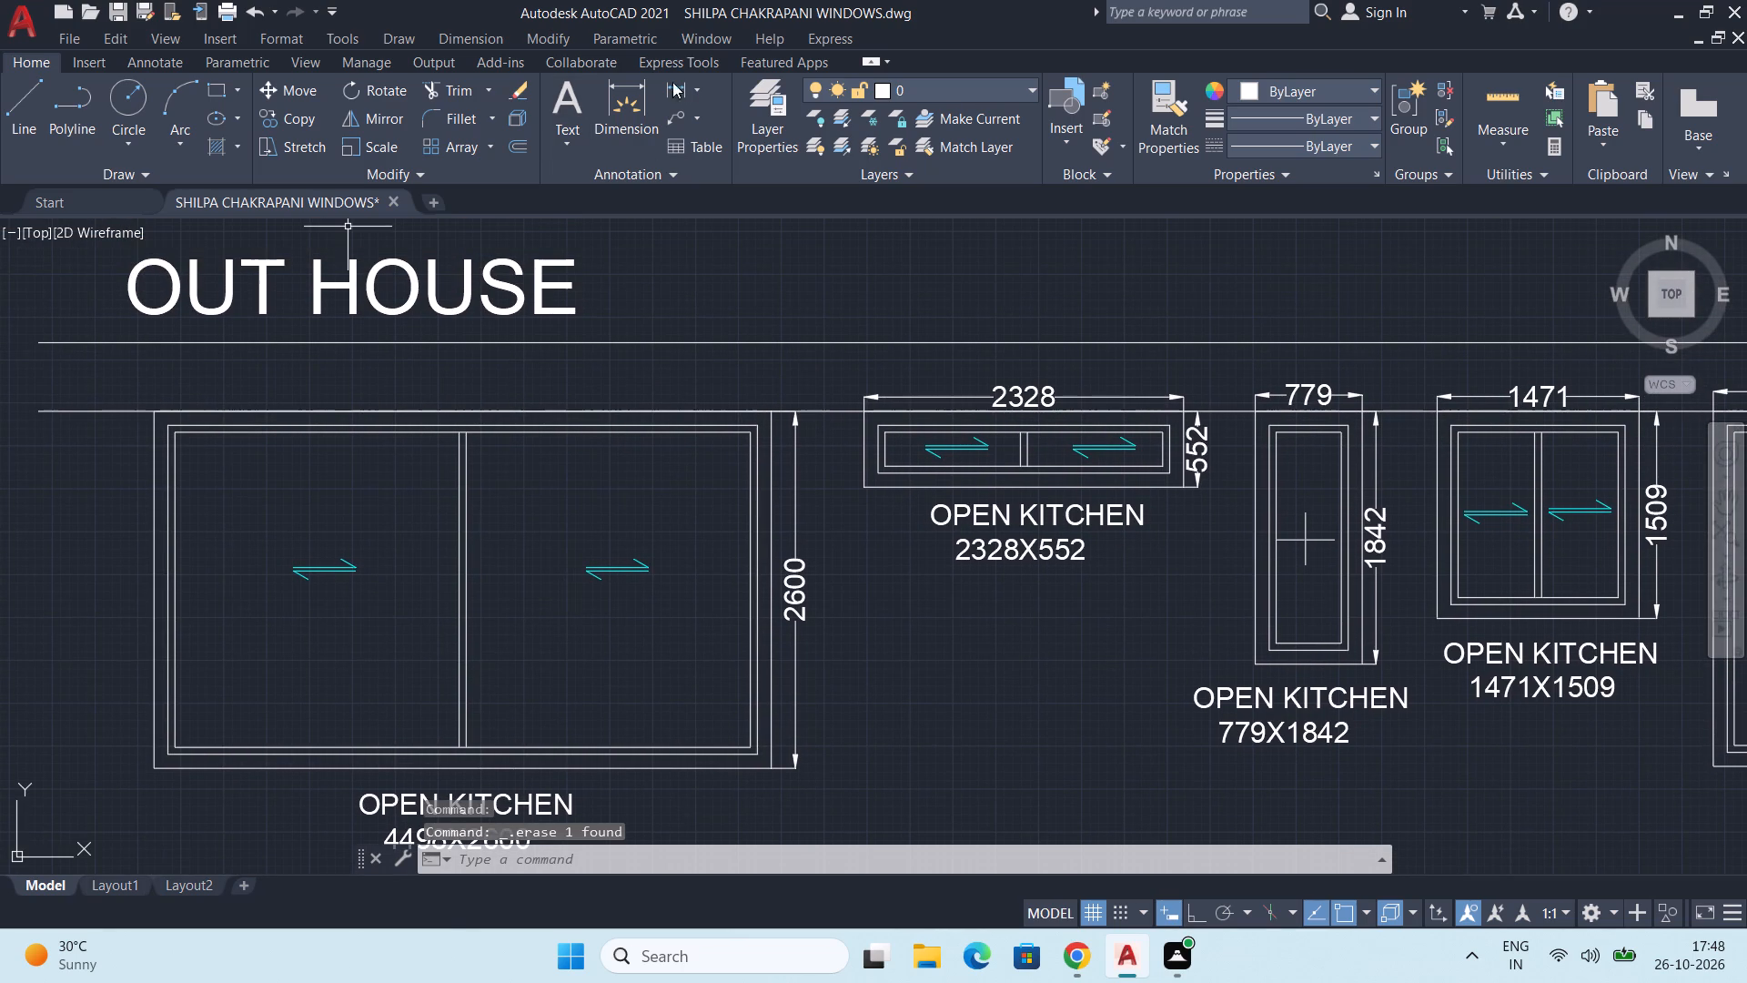
left_click(687, 85)
left_click_drag(149, 410, 187, 410)
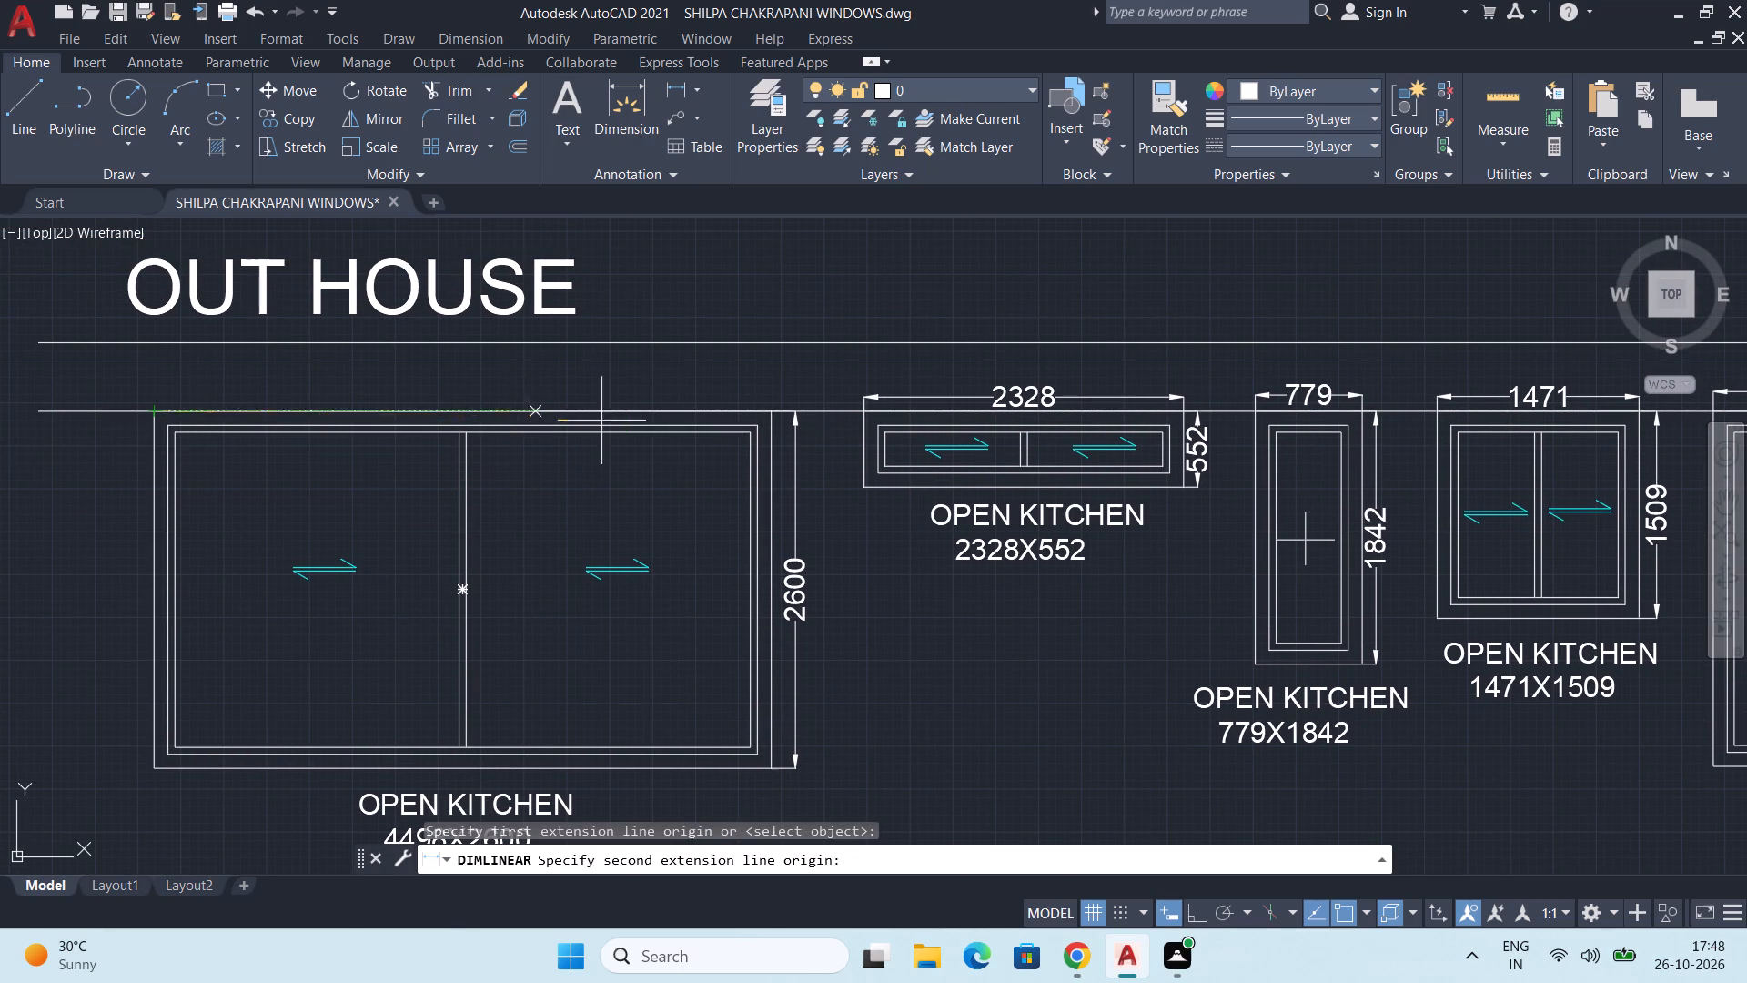
left_click(773, 417)
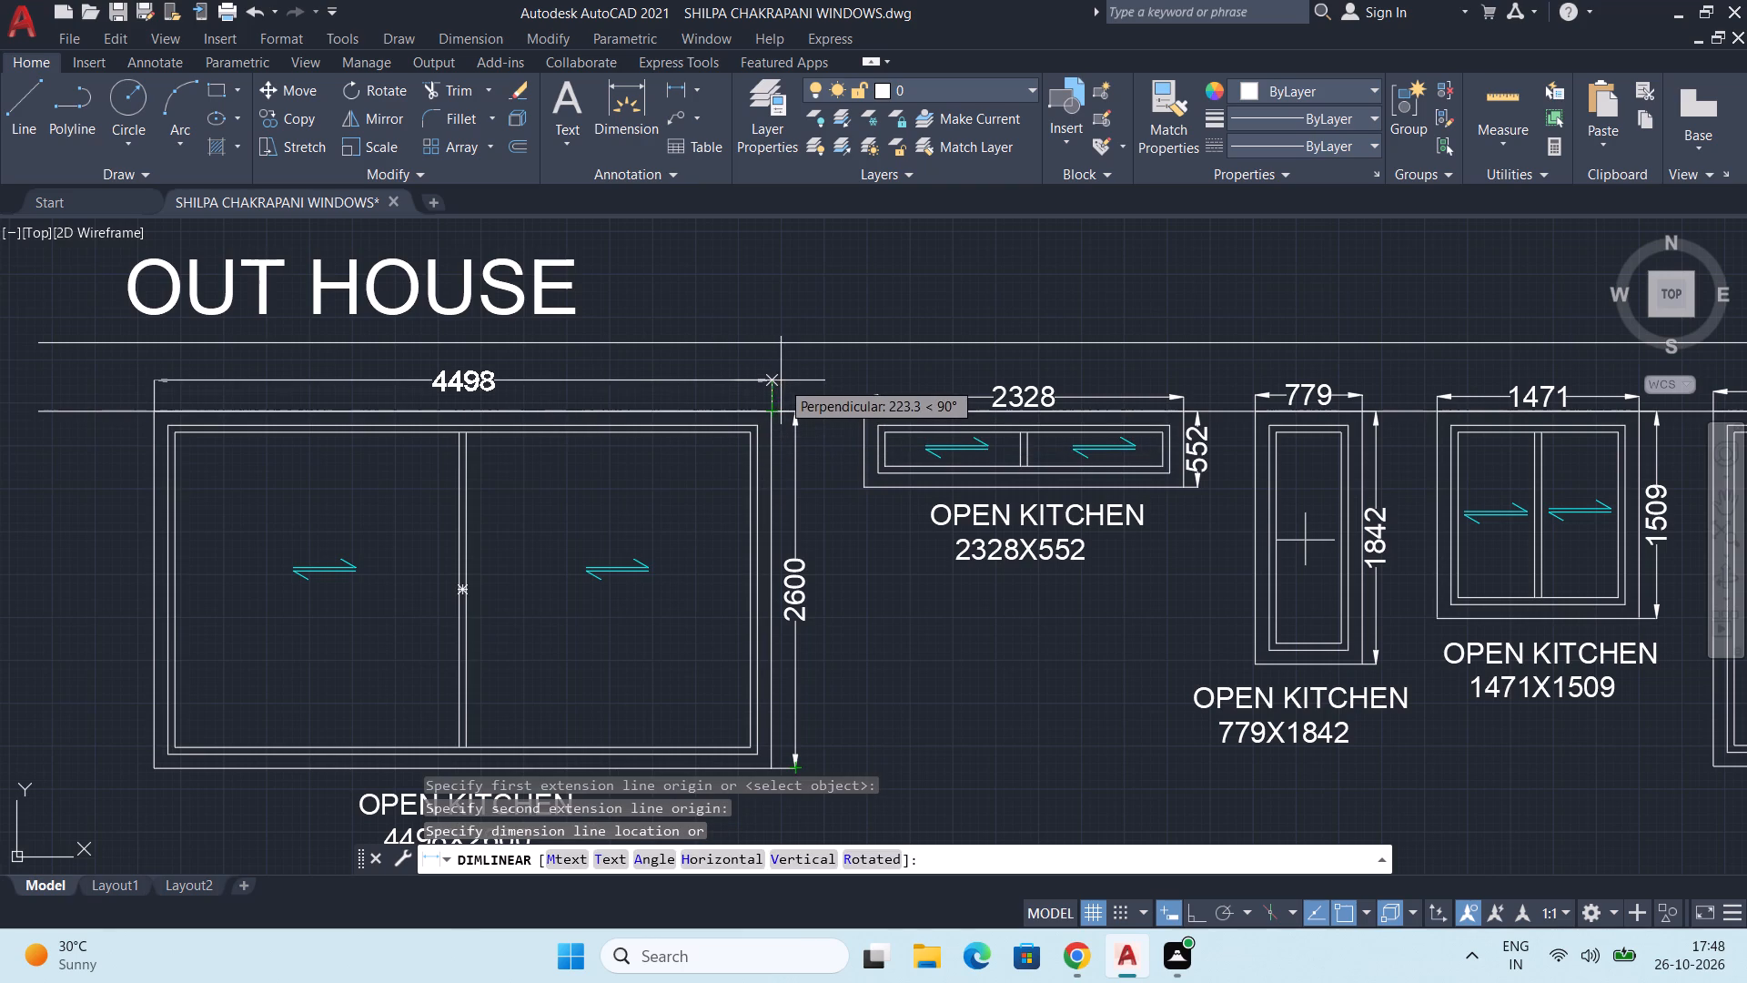
left_click(781, 380)
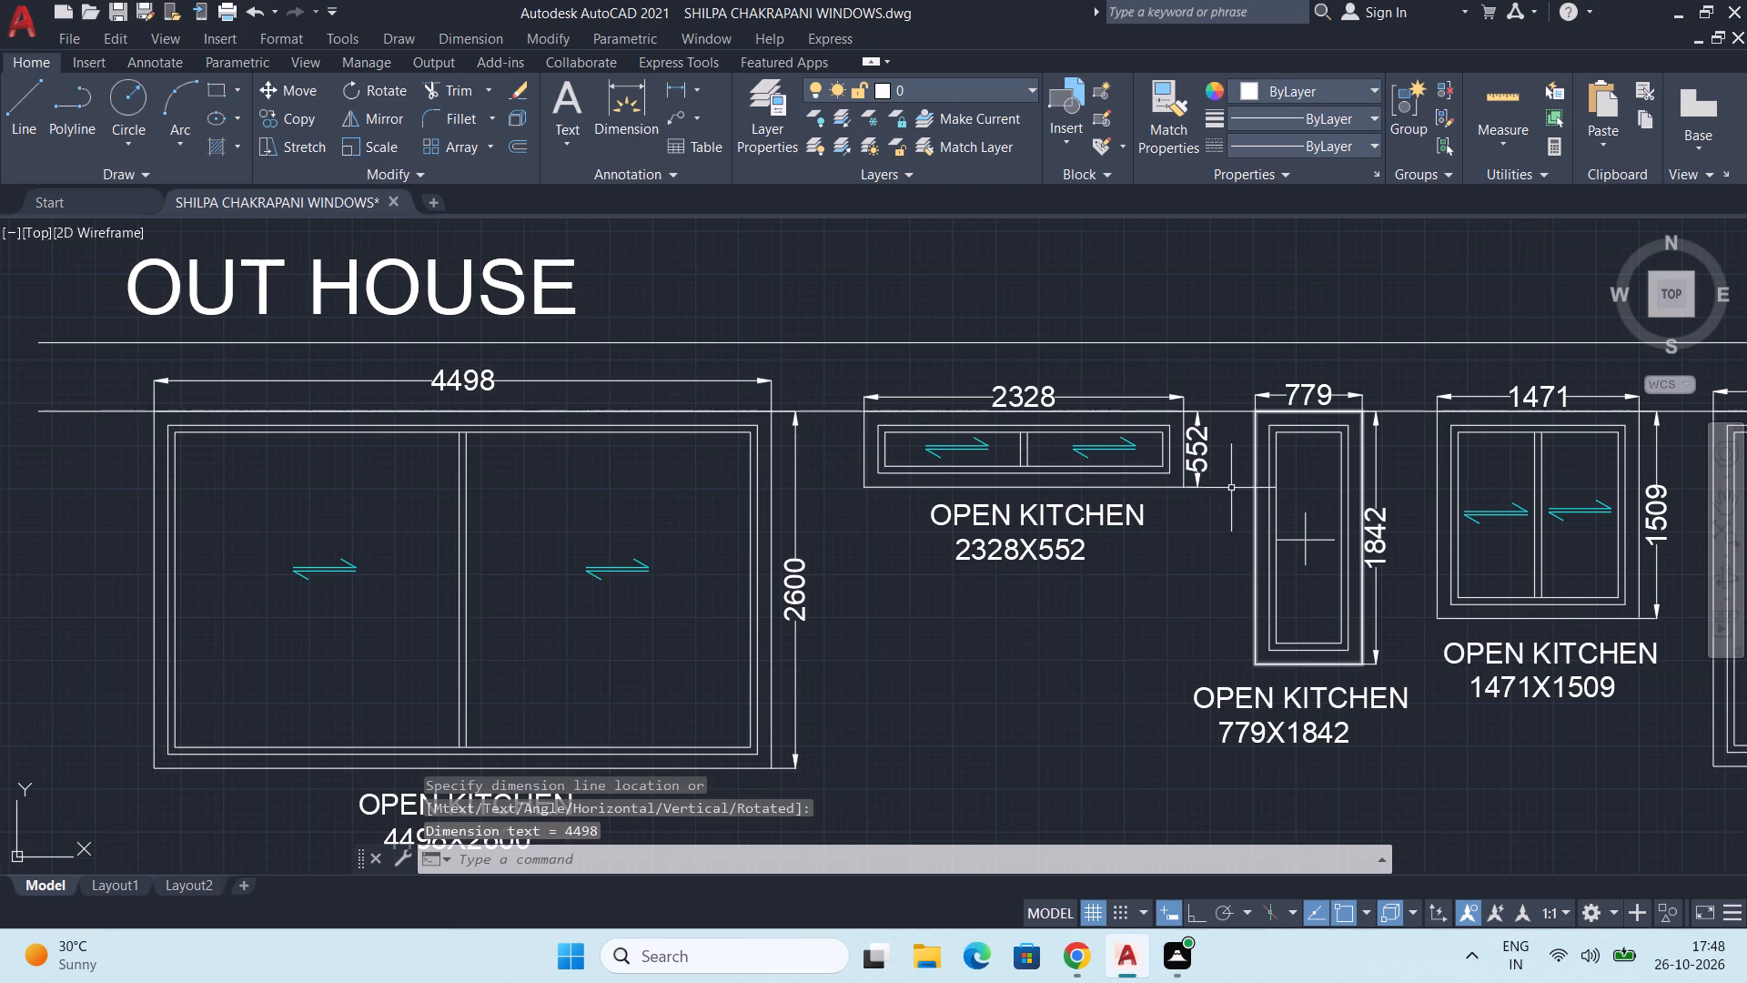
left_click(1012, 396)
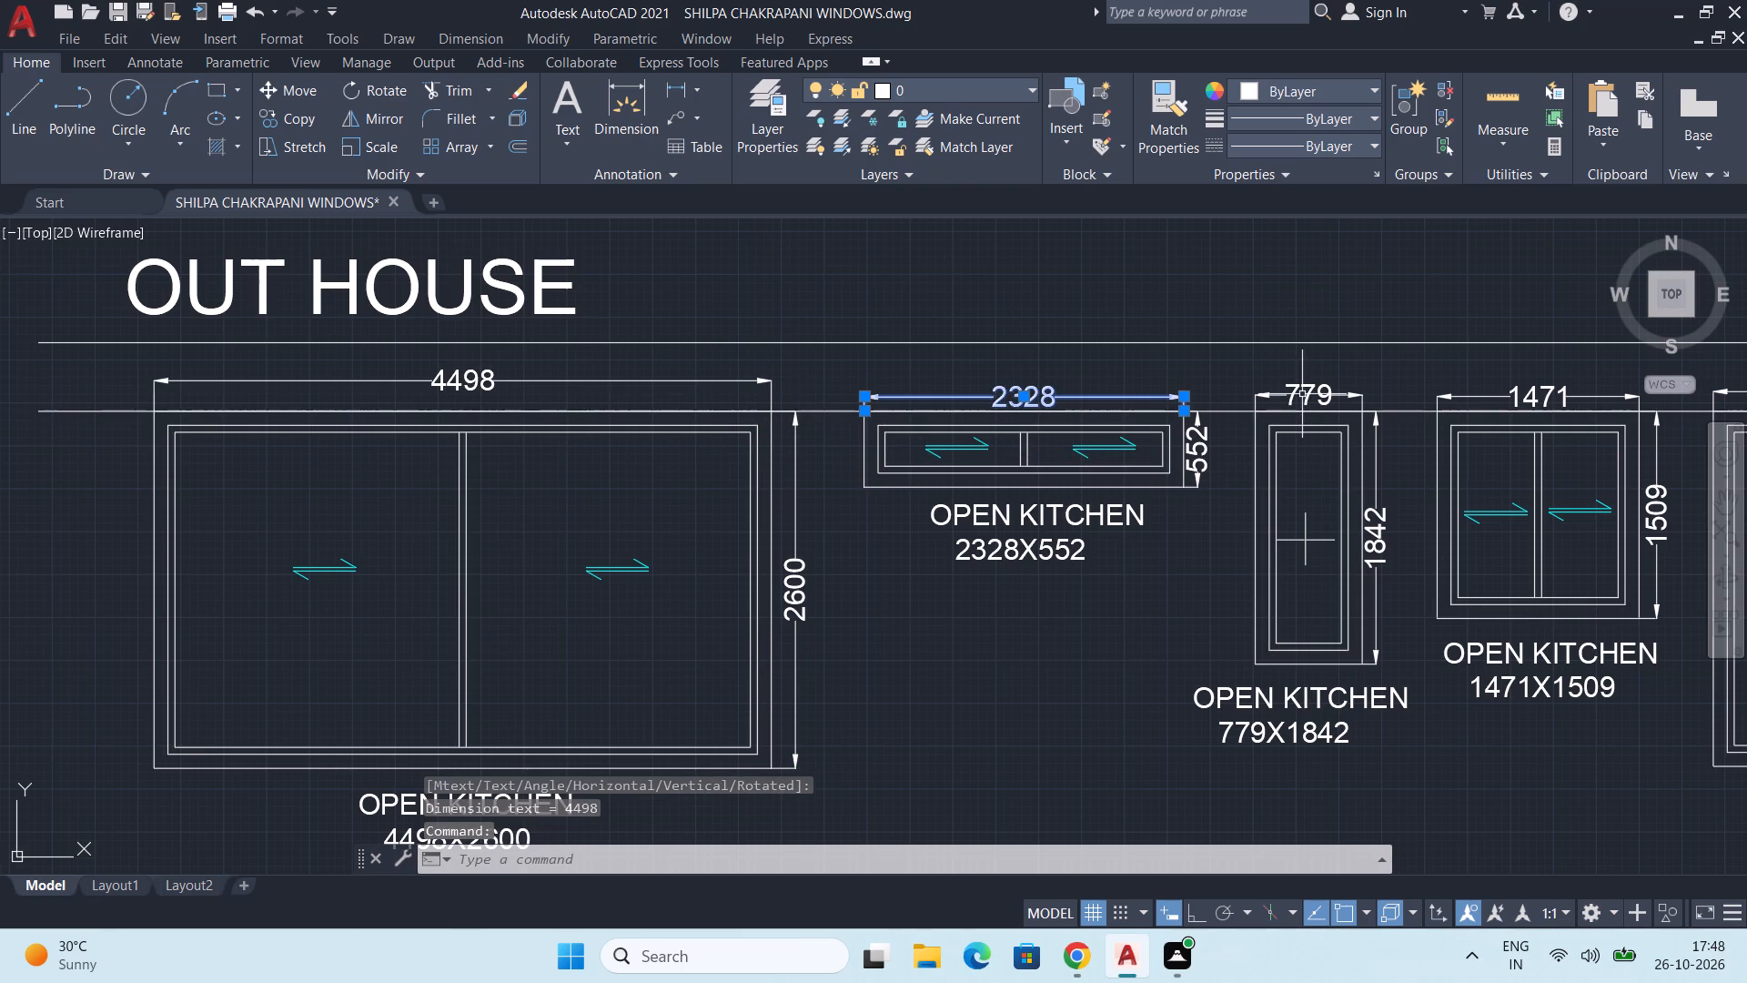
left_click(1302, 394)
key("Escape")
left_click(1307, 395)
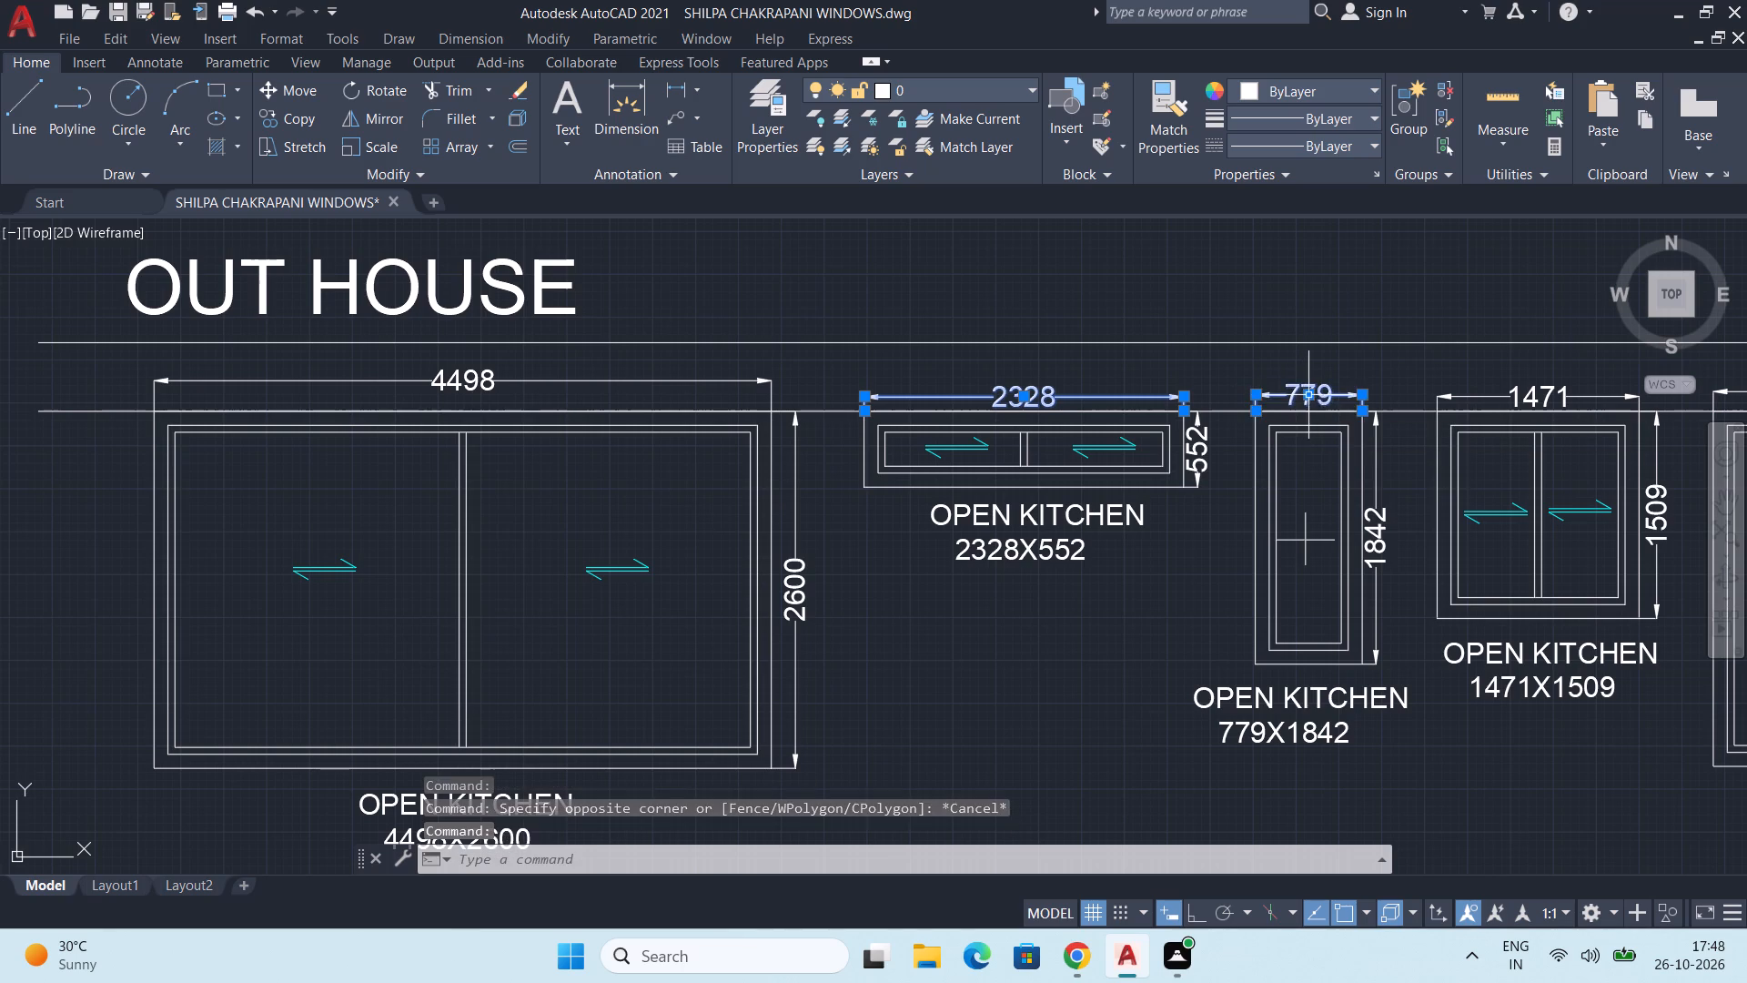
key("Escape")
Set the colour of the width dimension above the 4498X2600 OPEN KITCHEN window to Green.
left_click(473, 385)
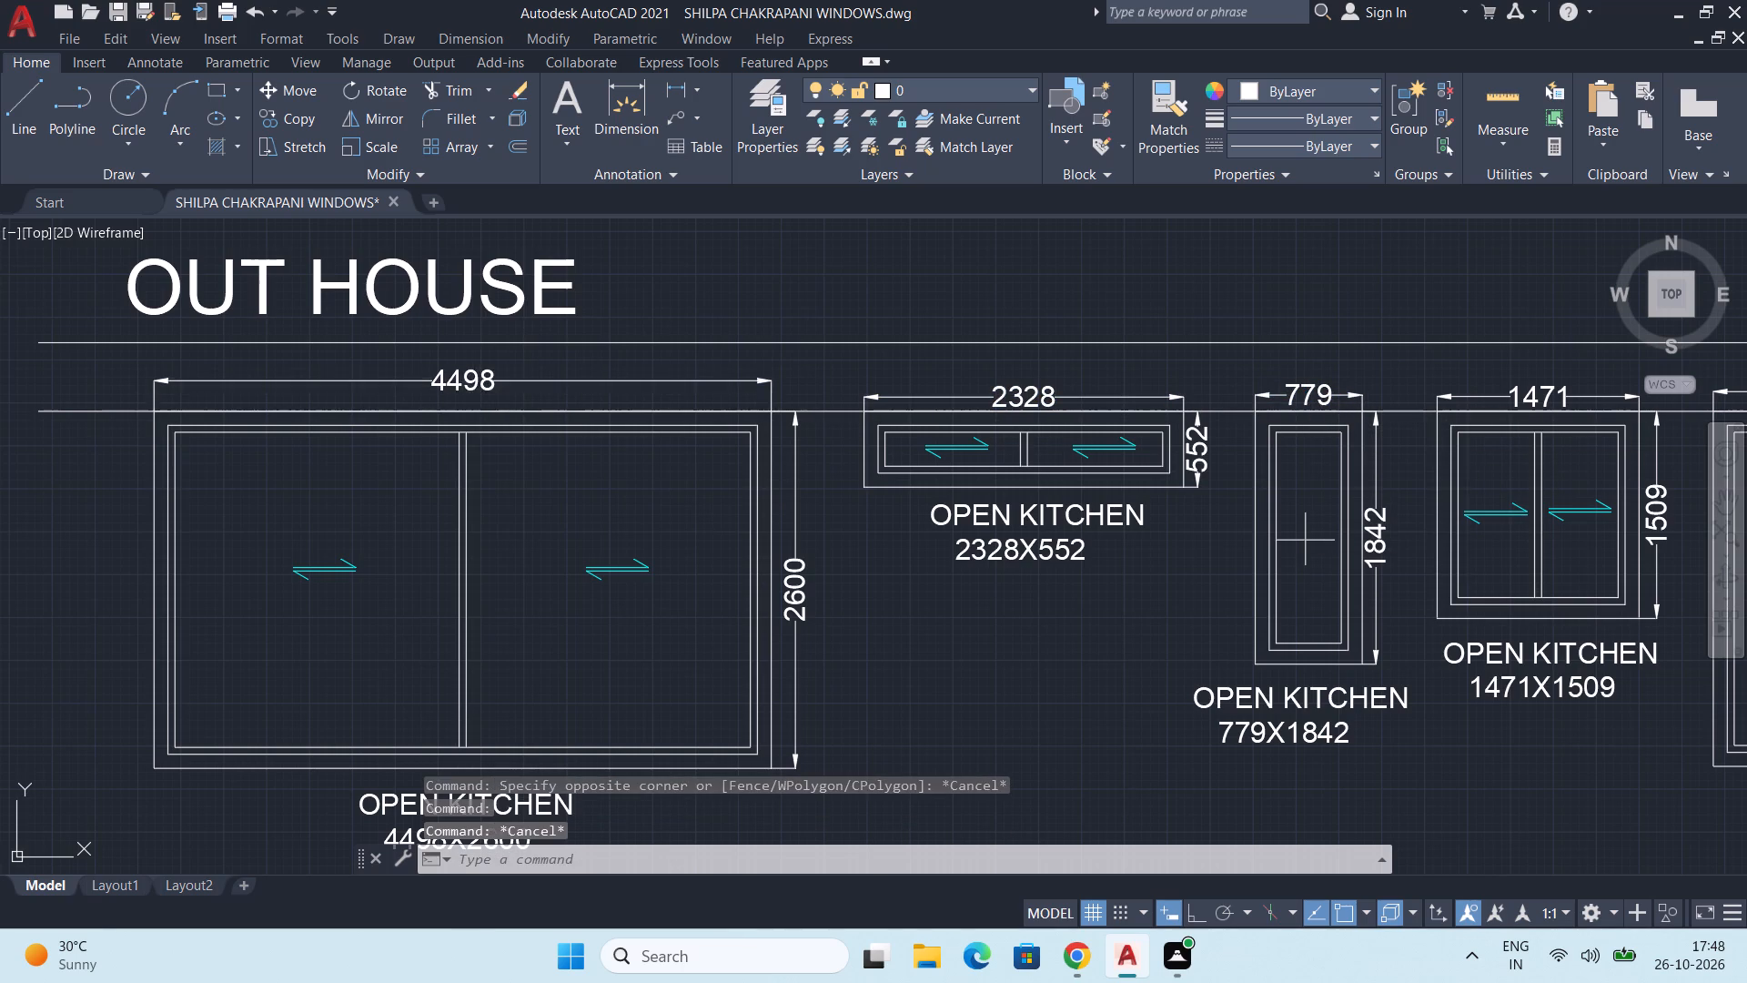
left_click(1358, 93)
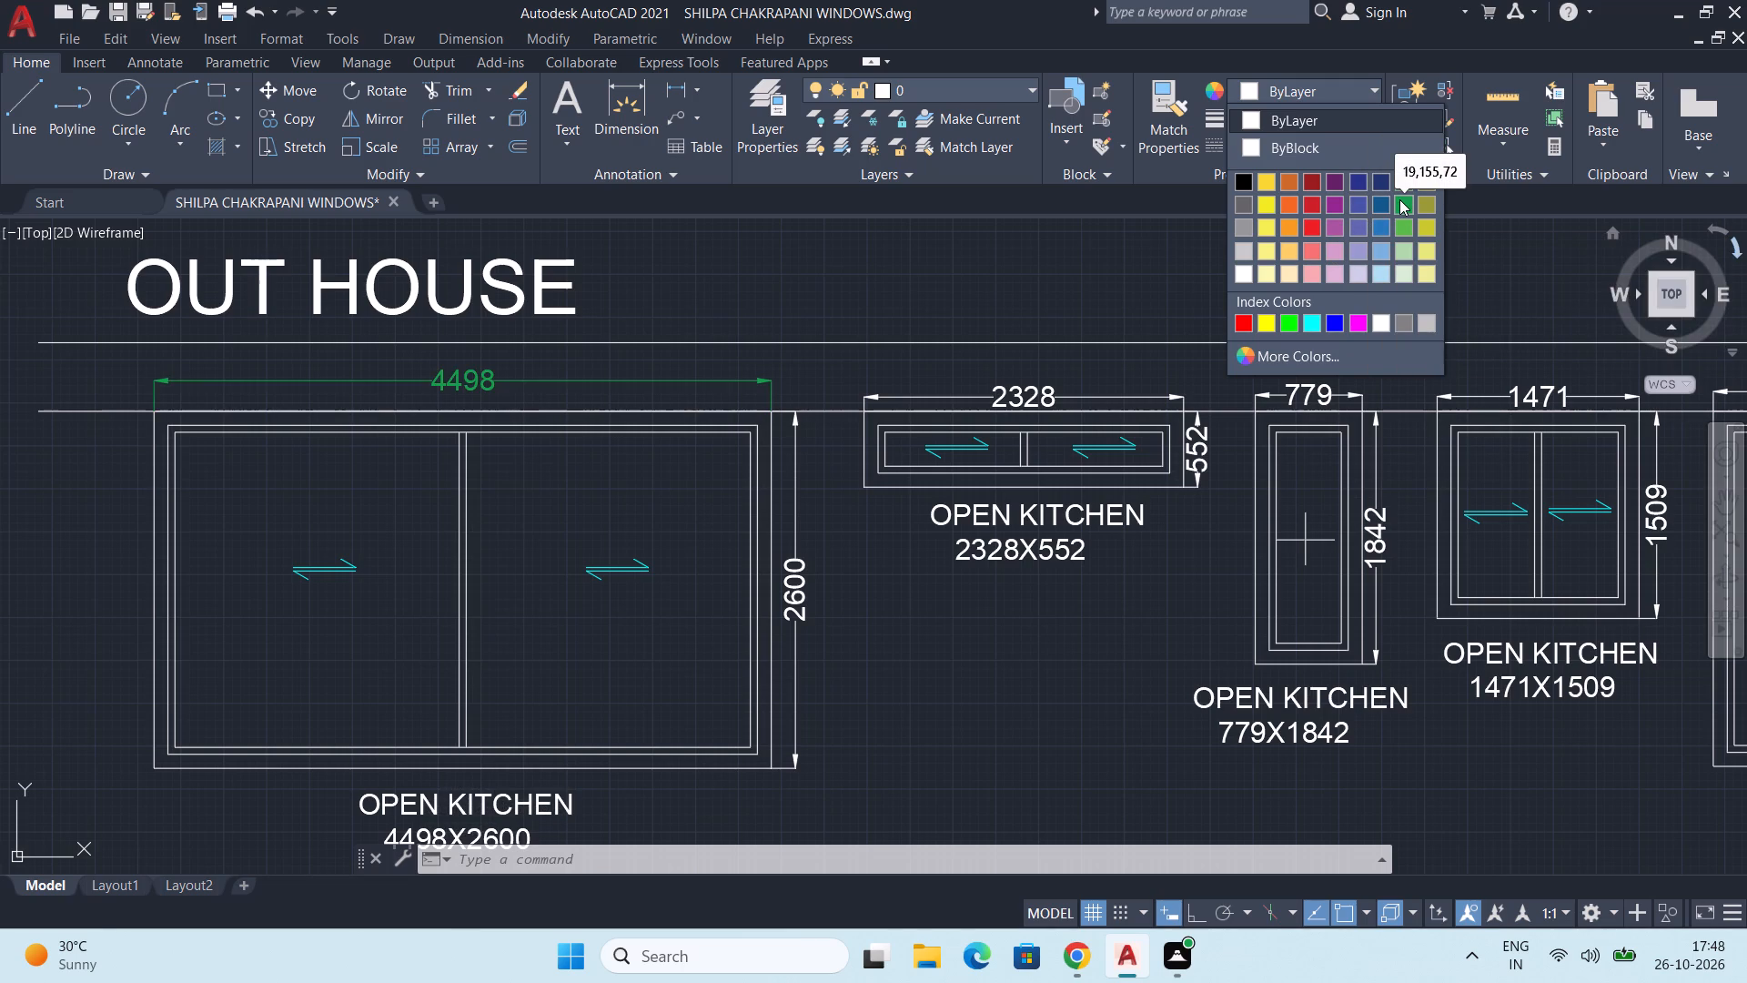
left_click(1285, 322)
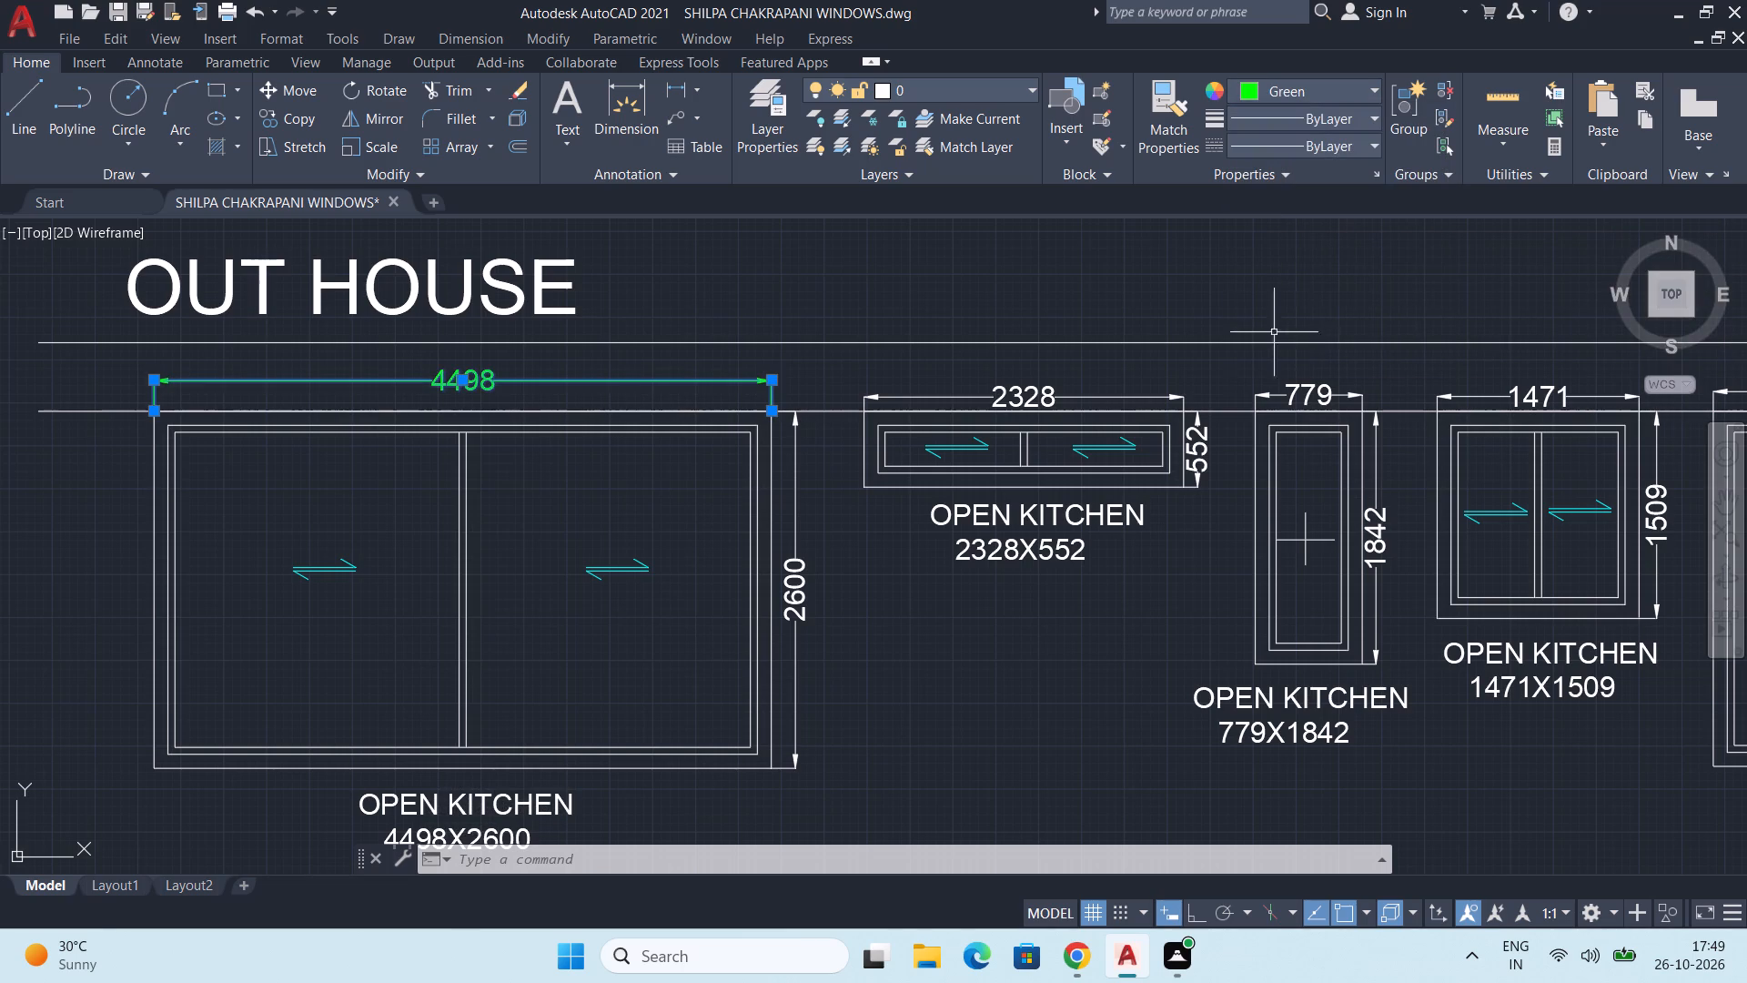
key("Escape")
Set the colour of the width dimension above the 4498X2600 OPEN KITCHEN window to Blue.
middle_click_drag(970, 530, 936, 530)
scroll(934, 510, "down", 1)
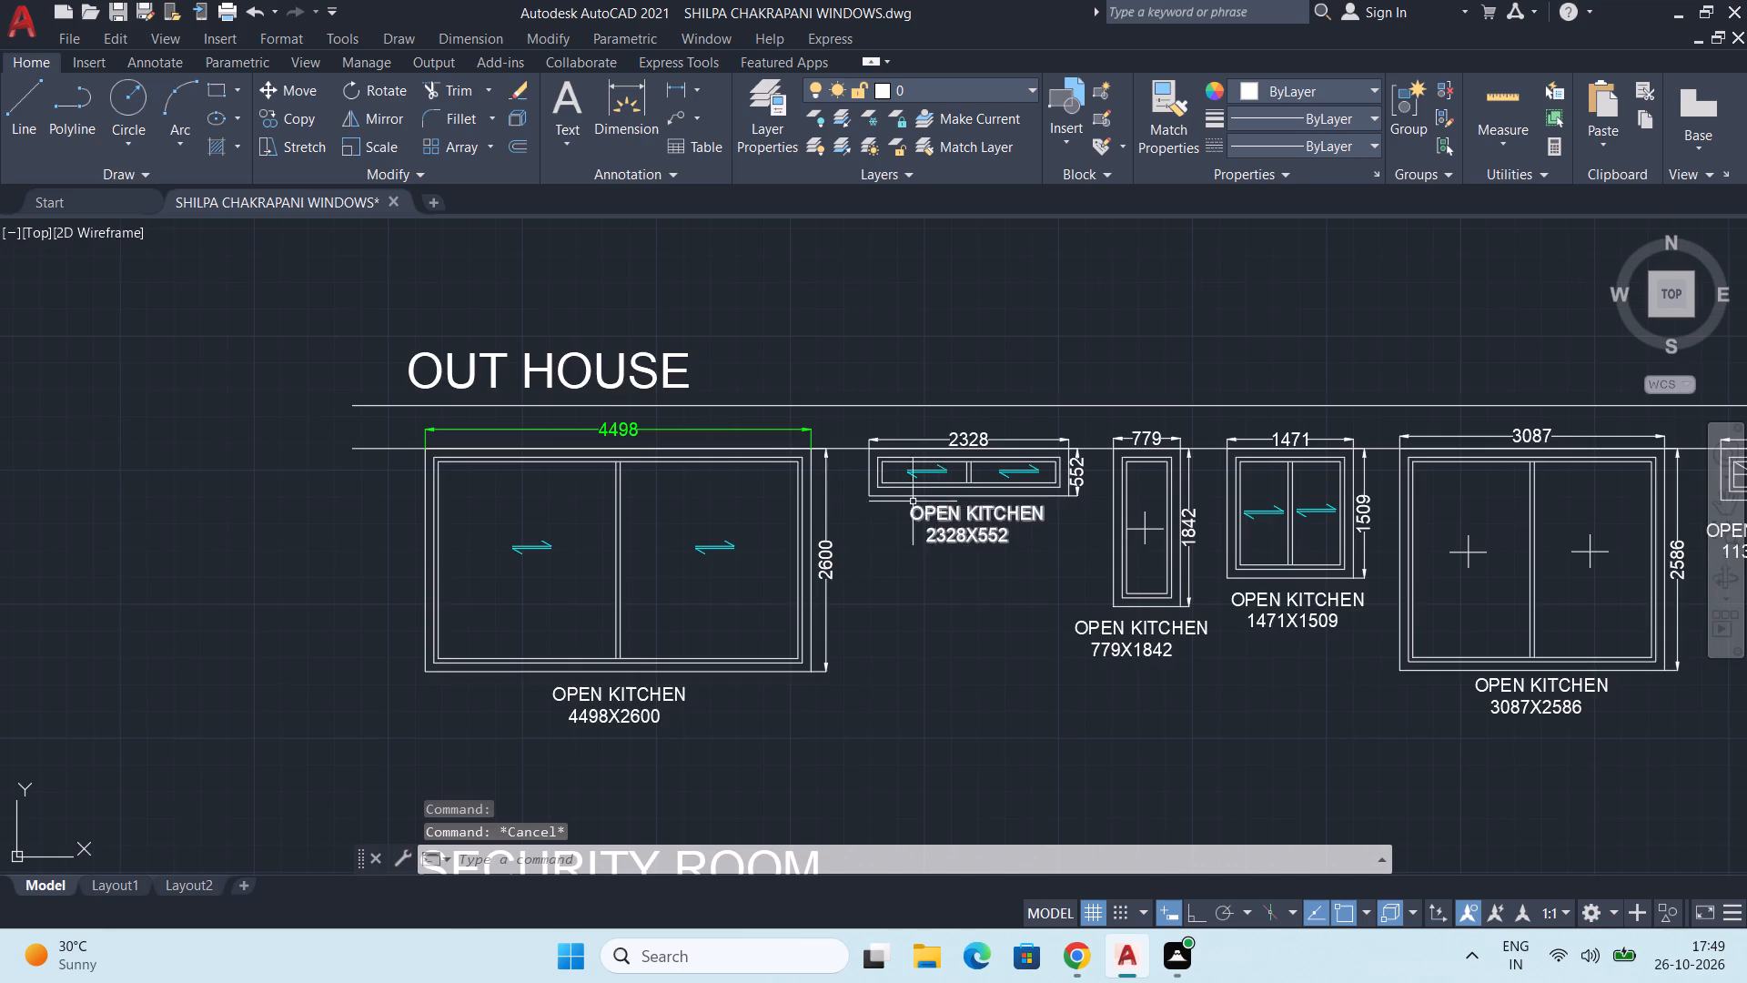
scroll(672, 439, "up", 1)
left_click(582, 425)
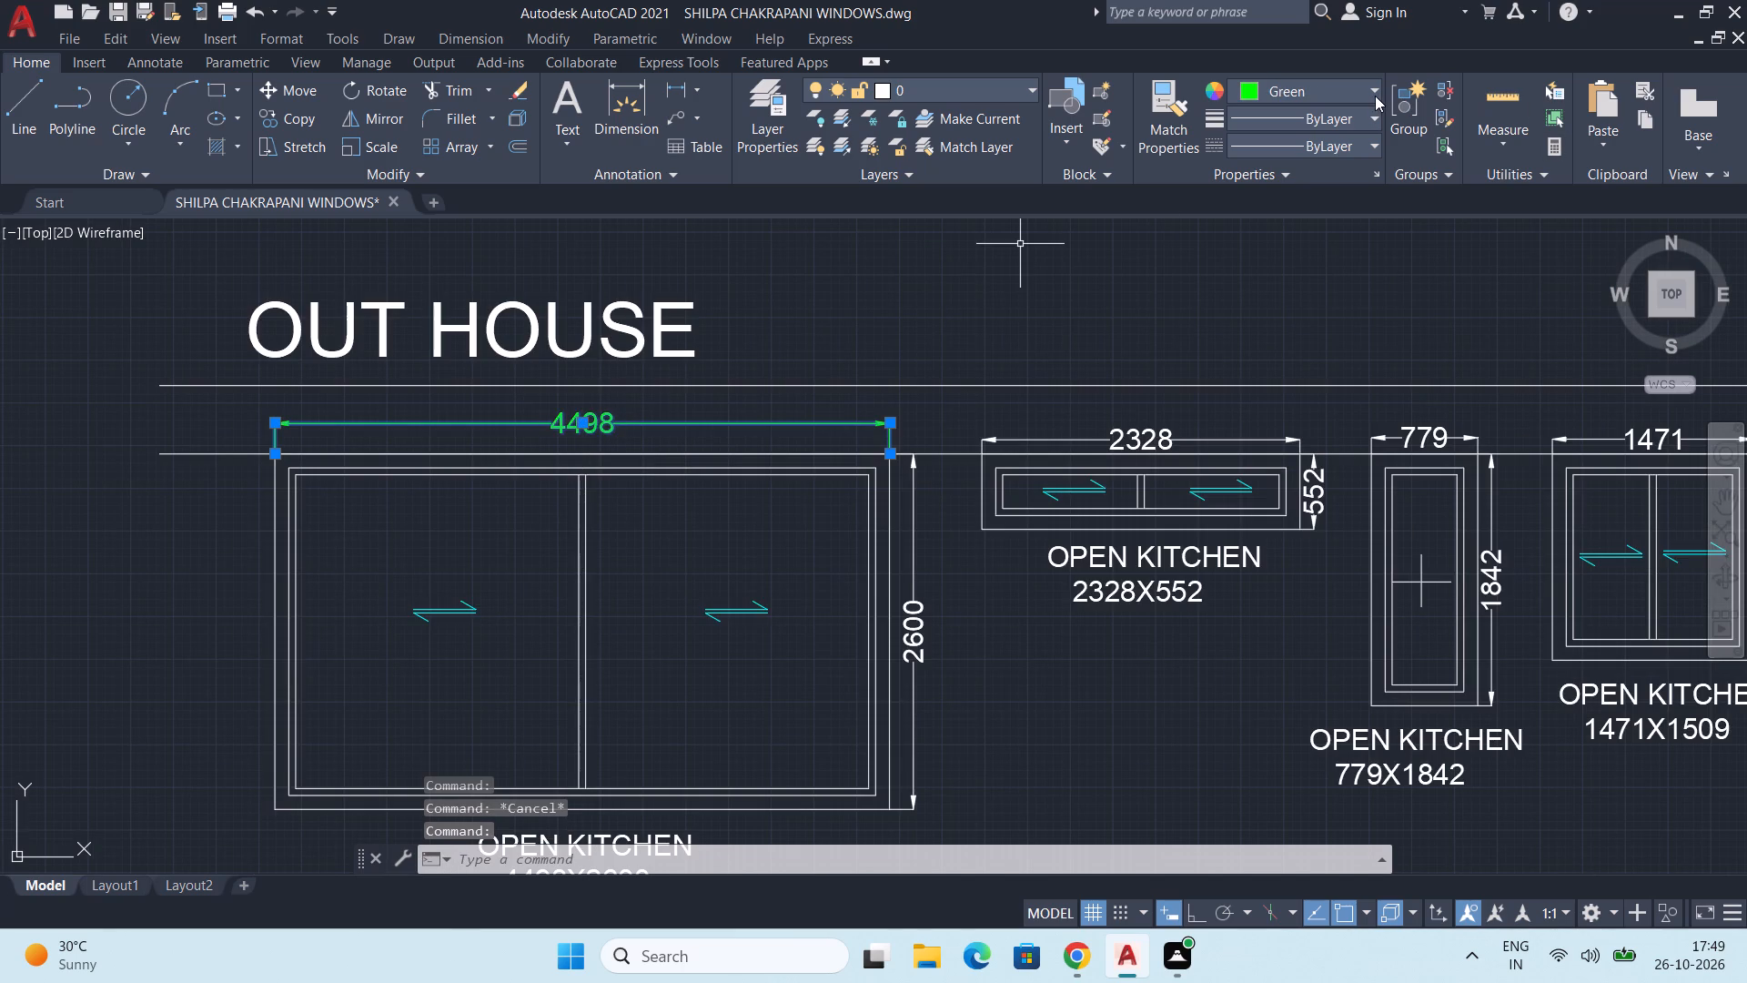
left_click(1359, 93)
left_click(1331, 331)
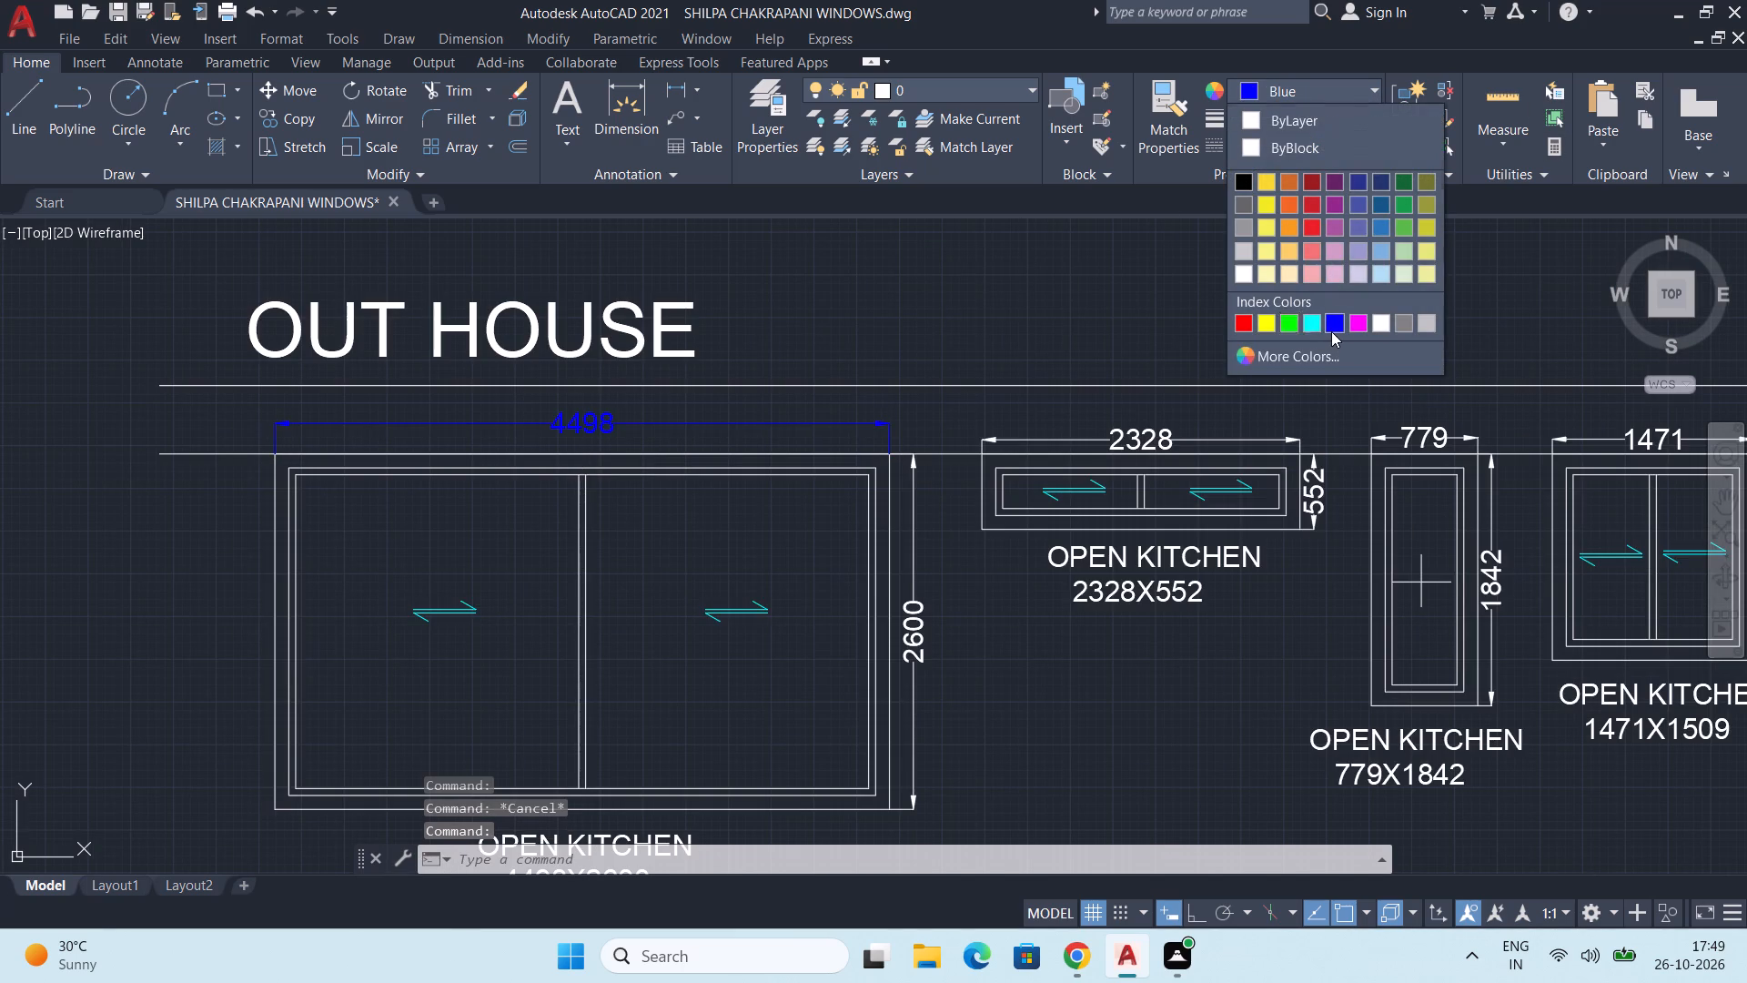
key("Escape")
Match the blue 4498 dimension's properties onto the 2328X552 window's width dimension and both dimensions of the 779X1842 and 1471X1509 OPEN KITCHEN windows.
middle_click_drag(907, 482, 837, 442)
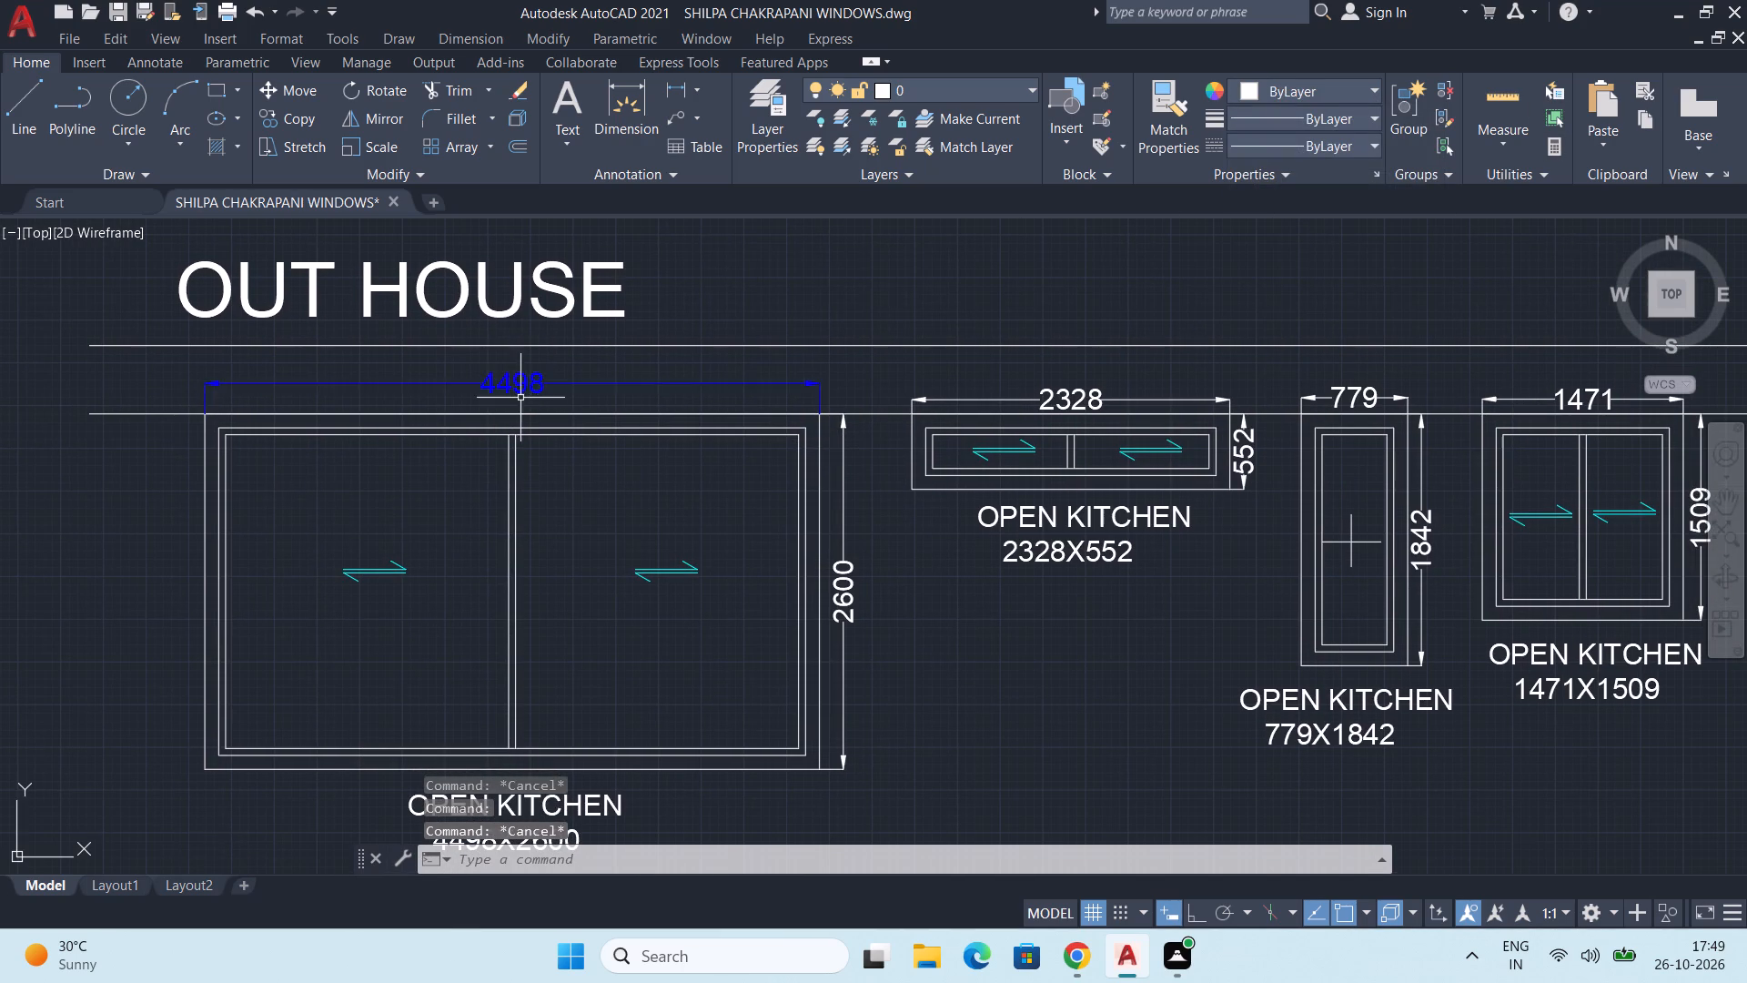
left_click(522, 384)
left_click(1146, 125)
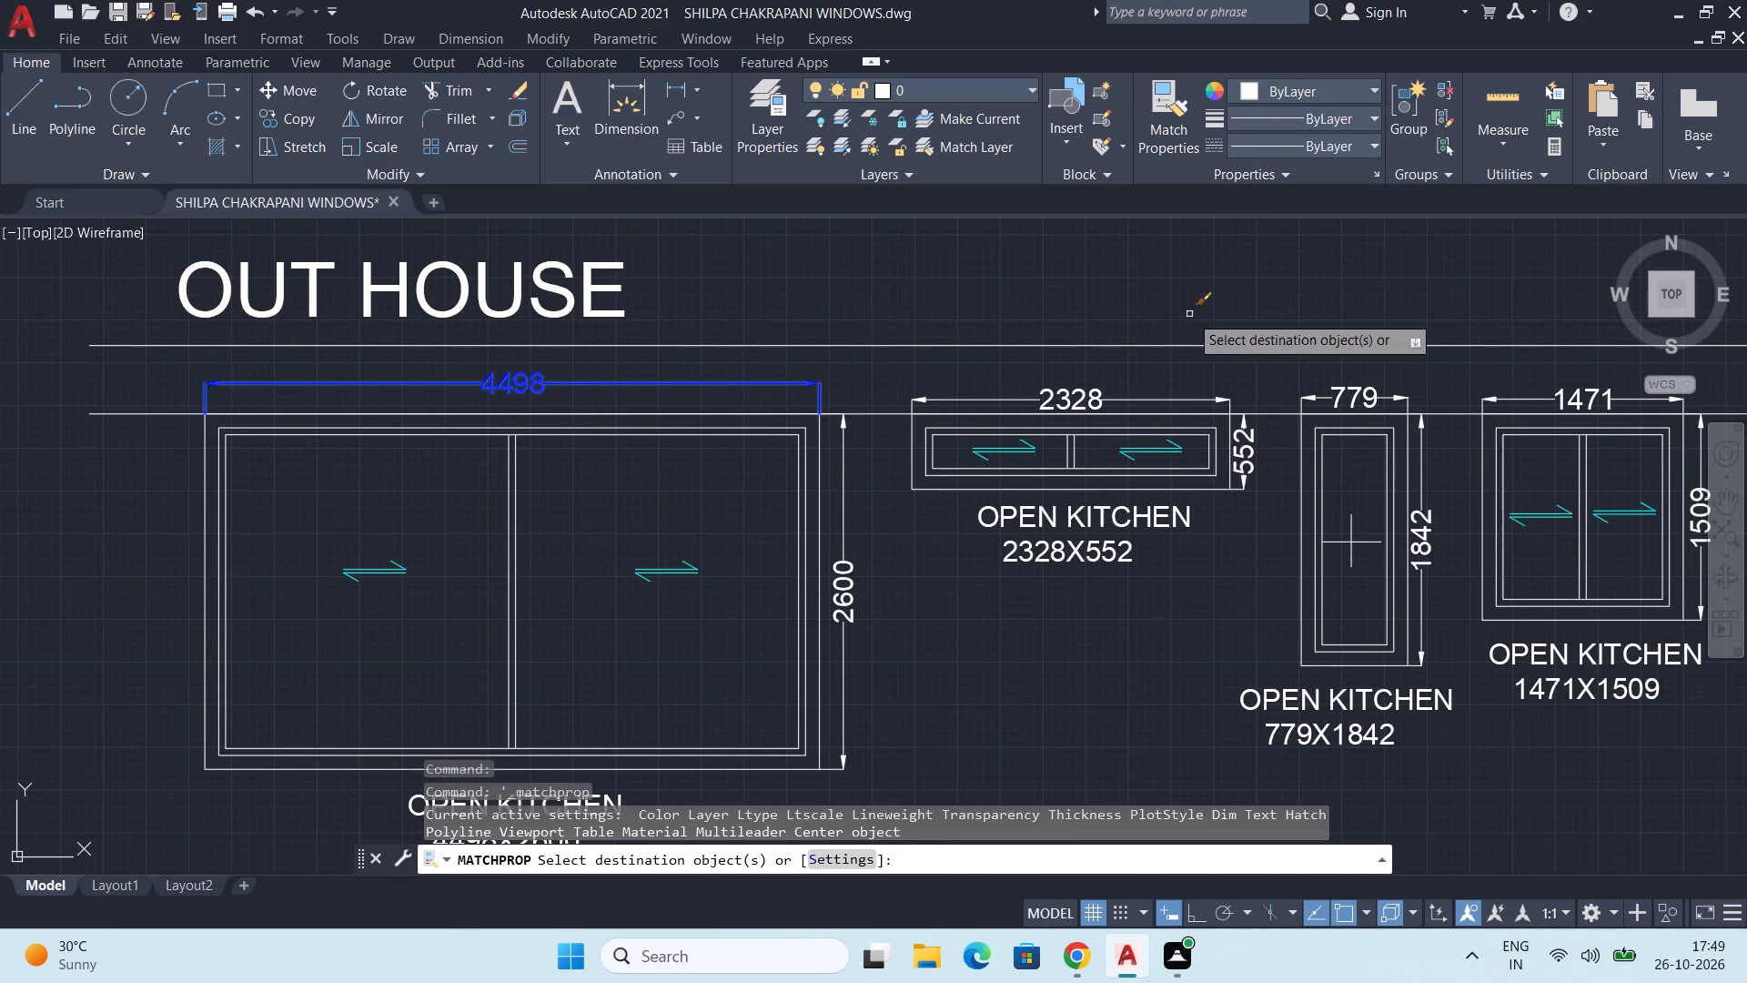
scroll(1146, 339, "up", 2)
left_click(971, 481)
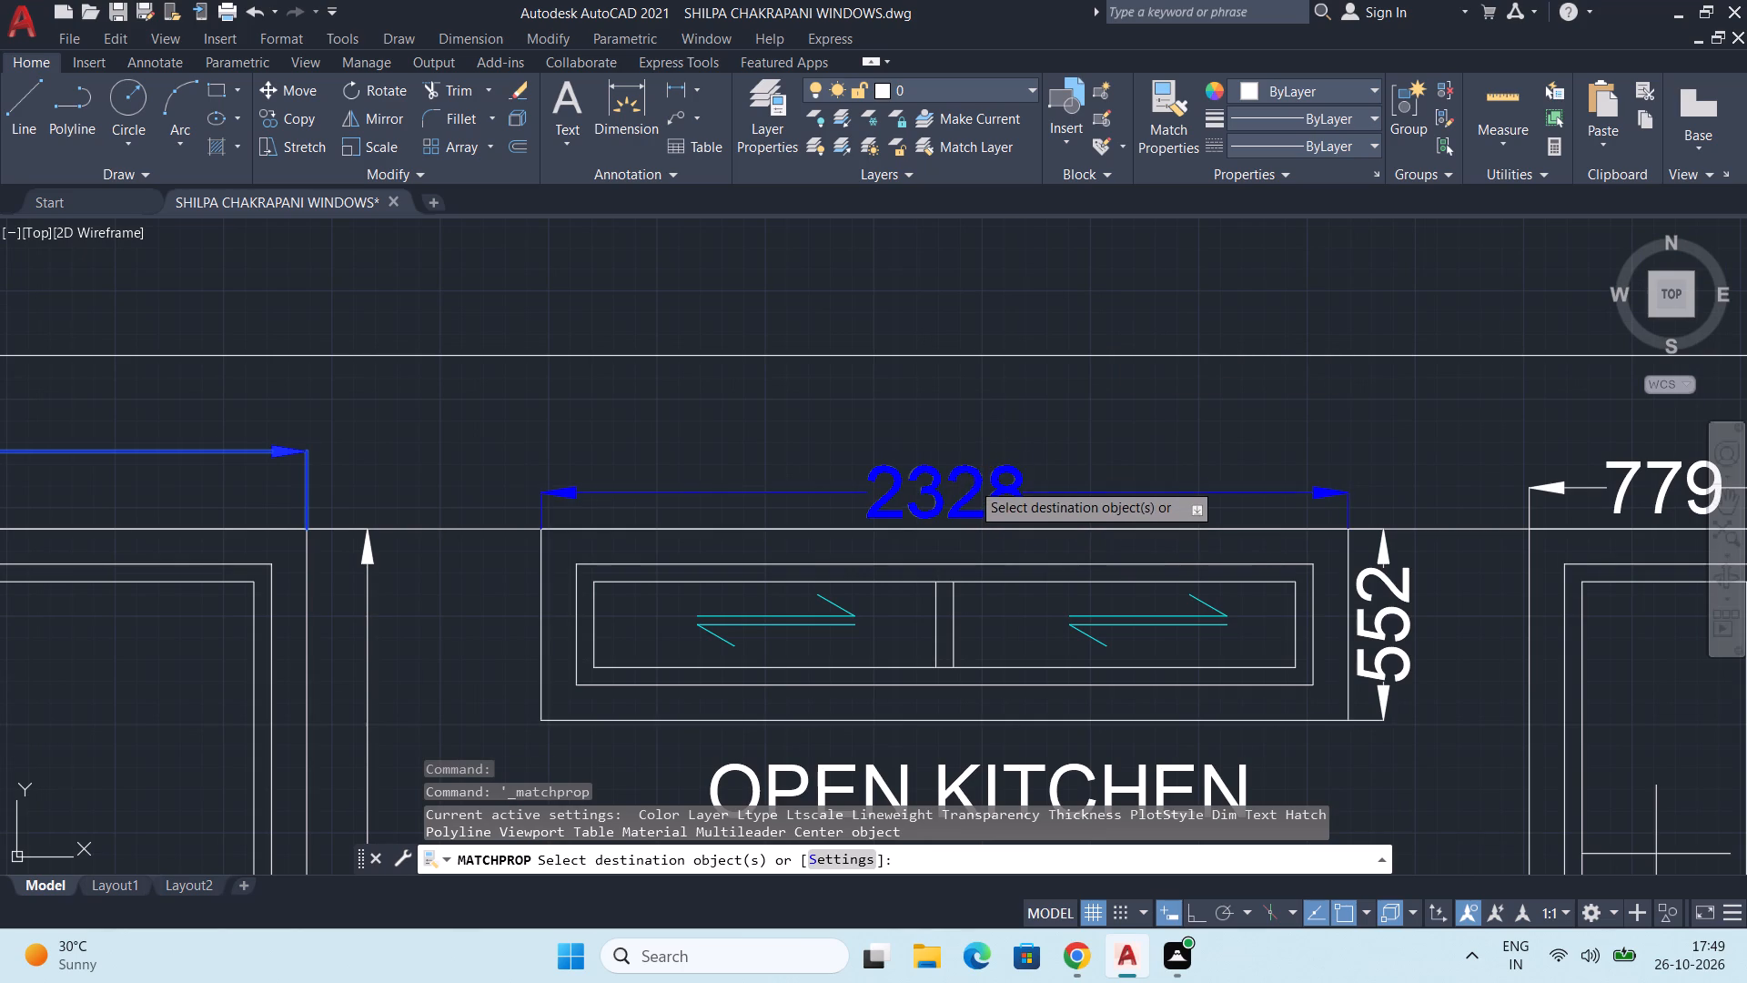
scroll(1196, 416, "down", 1)
middle_click_drag(1283, 424, 870, 373)
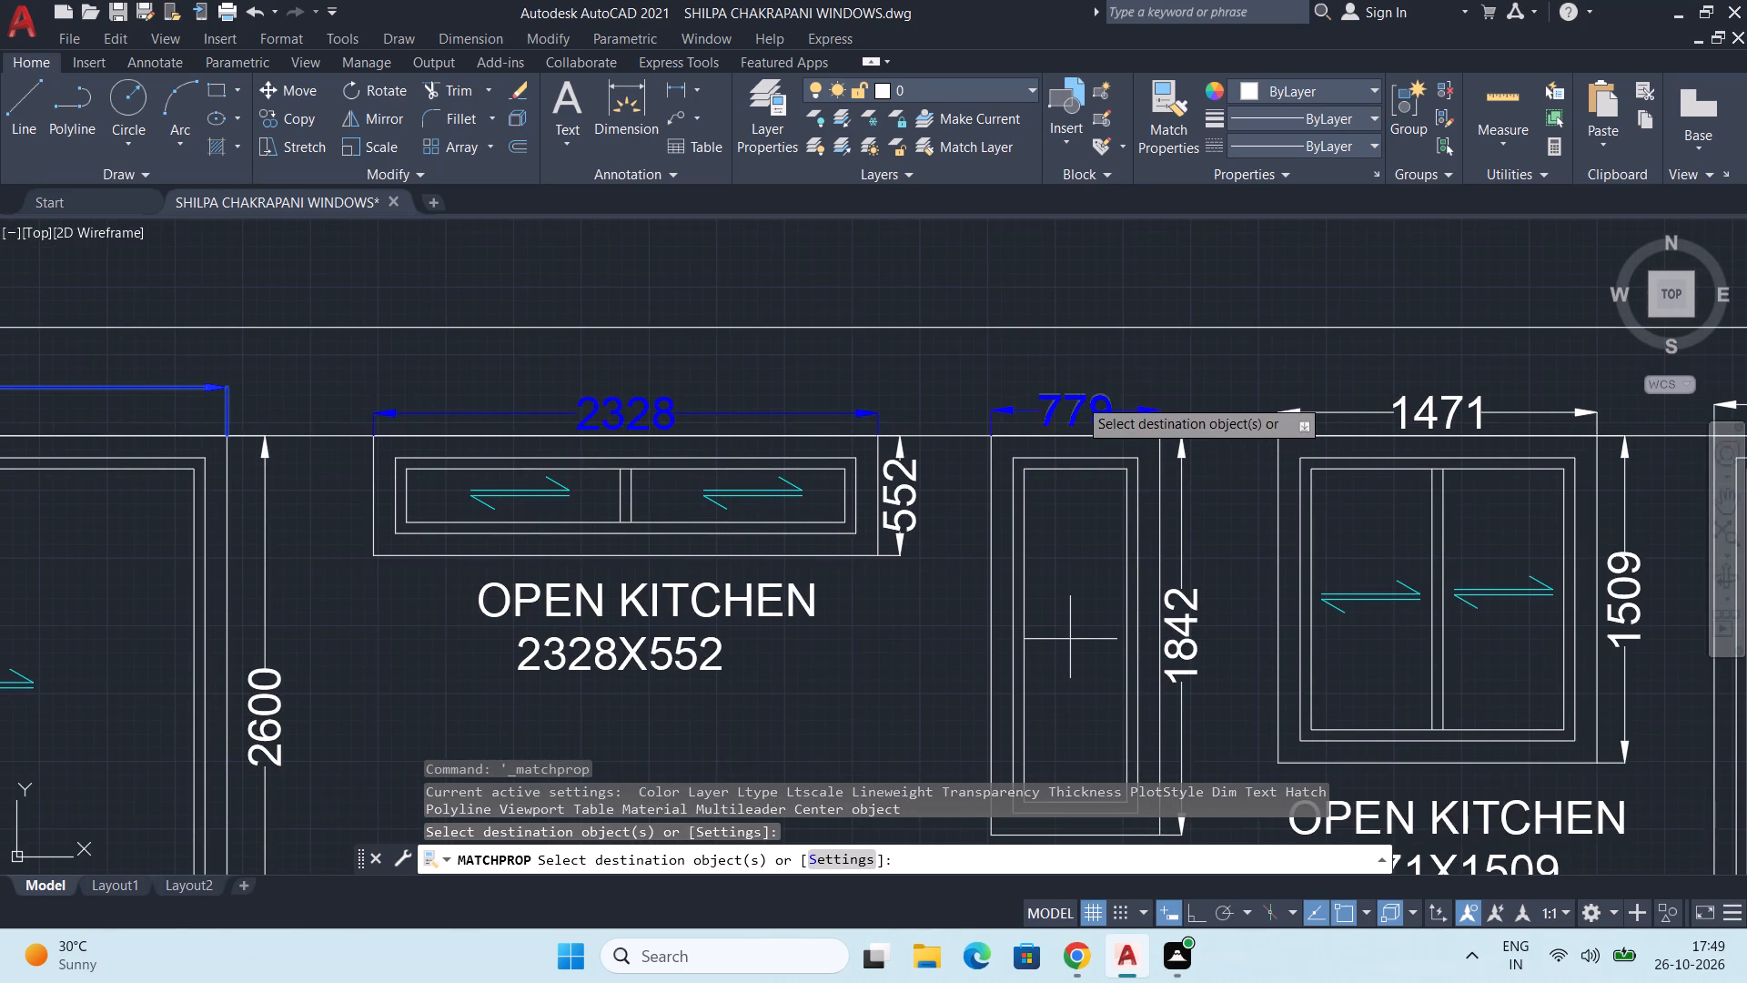
left_click(1078, 398)
left_click(1178, 623)
left_click(1442, 395)
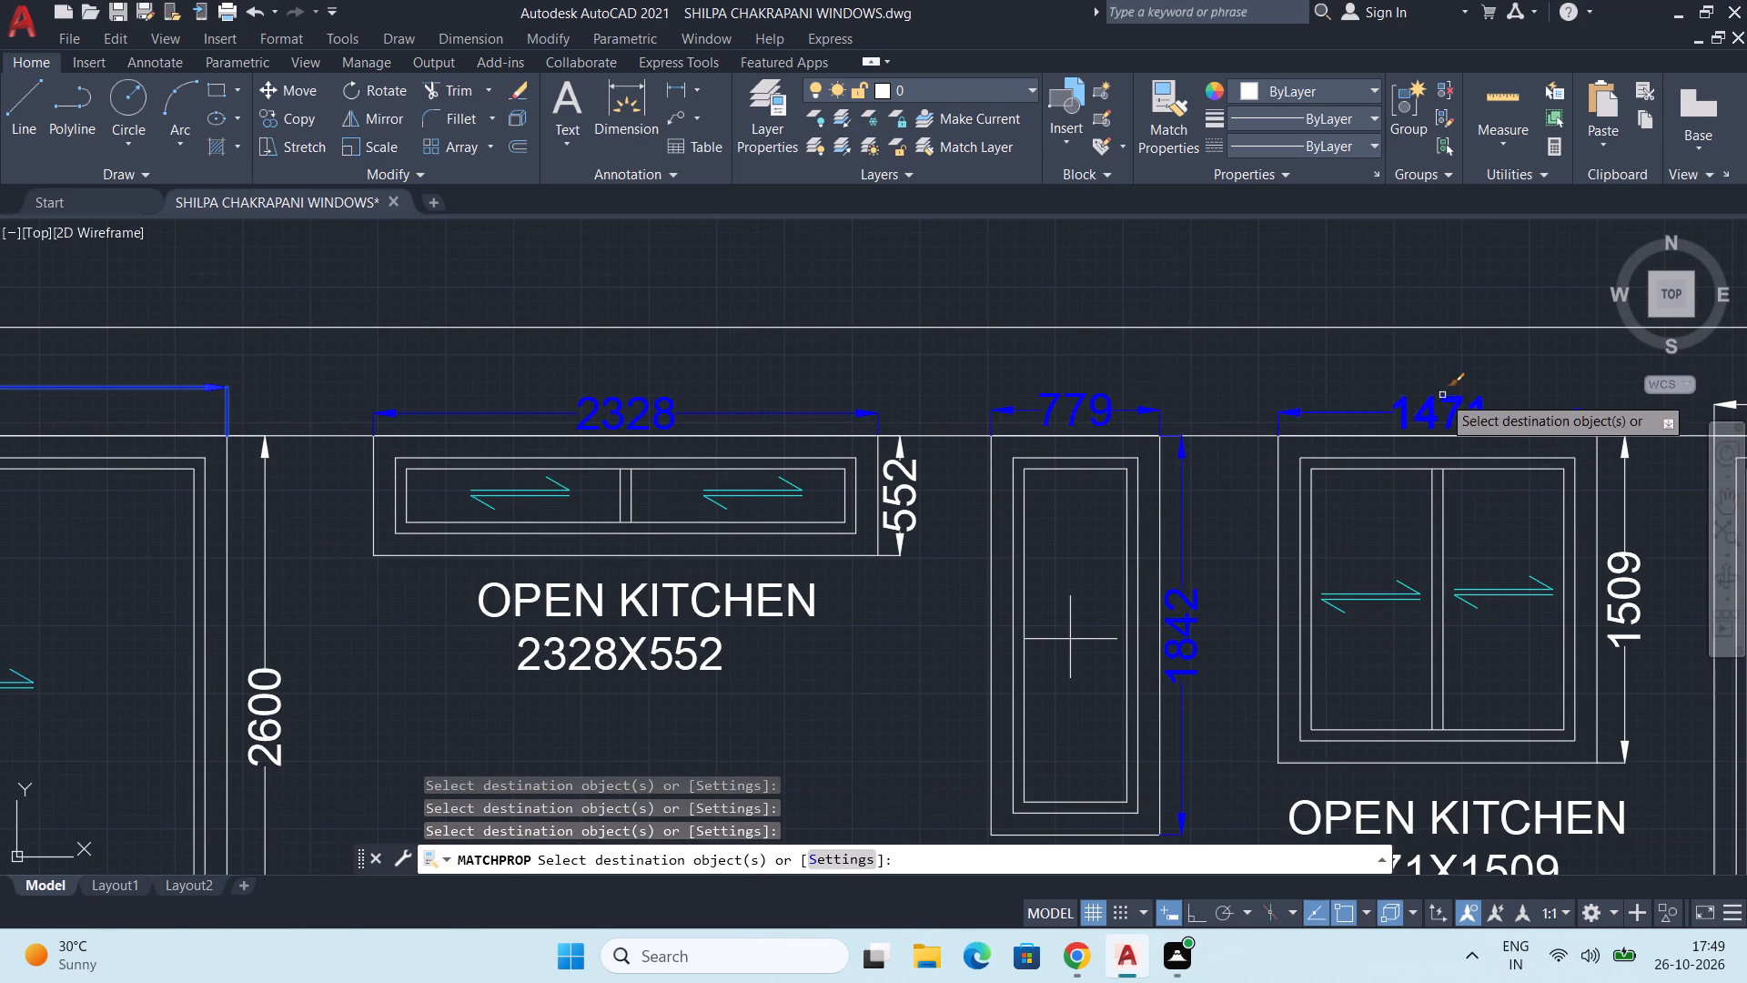
middle_click_drag(1516, 453, 960, 334)
left_click(1075, 438)
Match the blue dimension properties onto the width and height dimensions of the 3087X2586 and 1138X601 OPEN KITCHEN windows.
scroll(1106, 419, "down", 2)
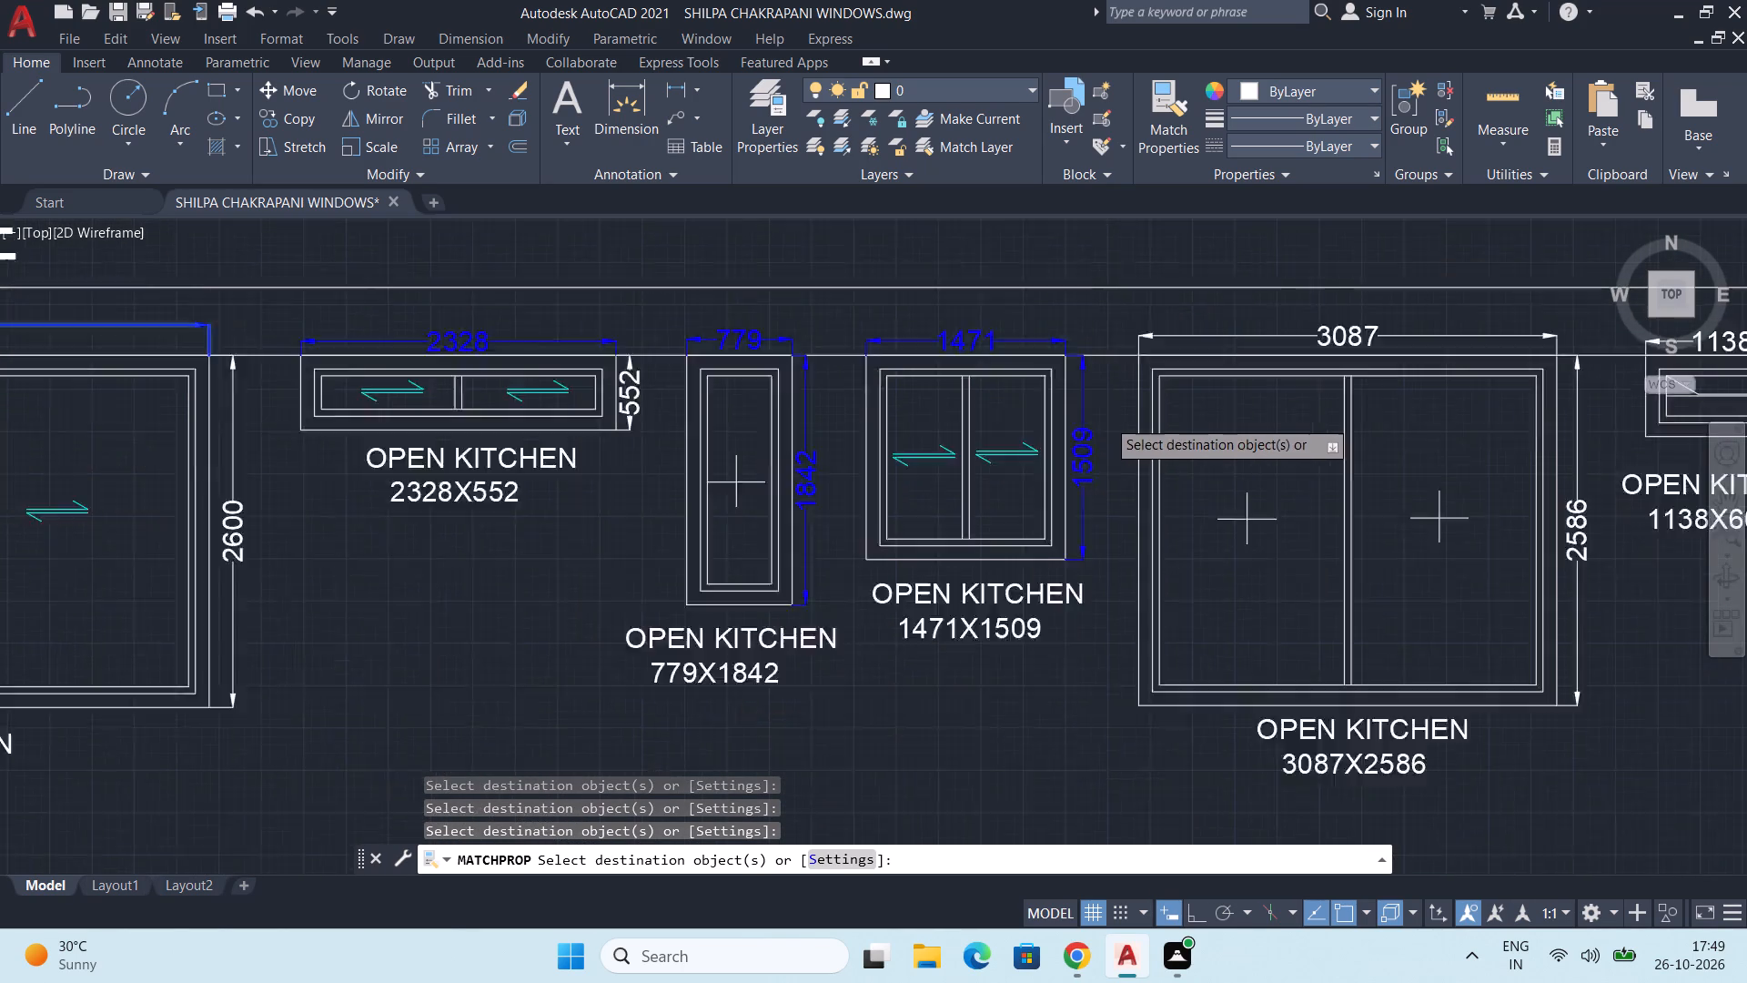
middle_click_drag(1258, 461, 1098, 476)
scroll(1103, 414, "up", 2)
left_click(1101, 343)
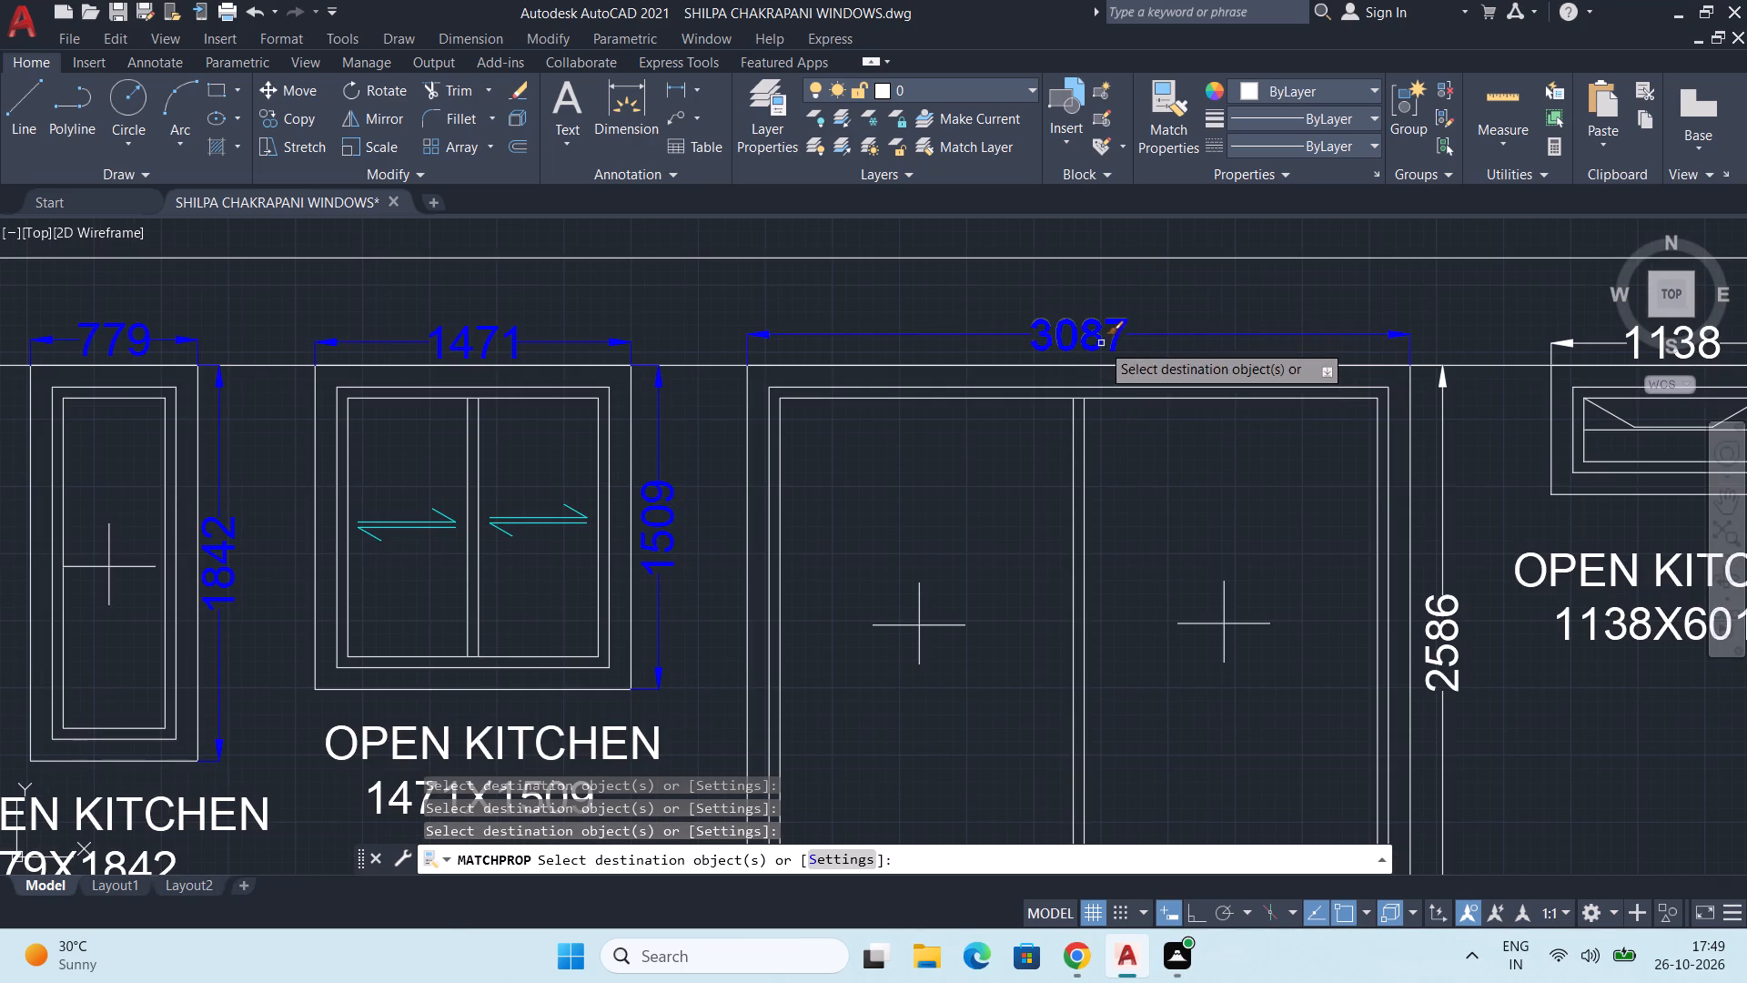
left_click(1455, 663)
scroll(1474, 480, "down", 2)
middle_click_drag(1476, 487, 1149, 481)
scroll(1215, 451, "up", 2)
left_click(1233, 362)
left_click(1381, 464)
Match the blue dimension properties onto the width and height dimensions of the 2206X2573 and 4893X2580 BAR AREA windows.
scroll(1383, 473, "down", 1)
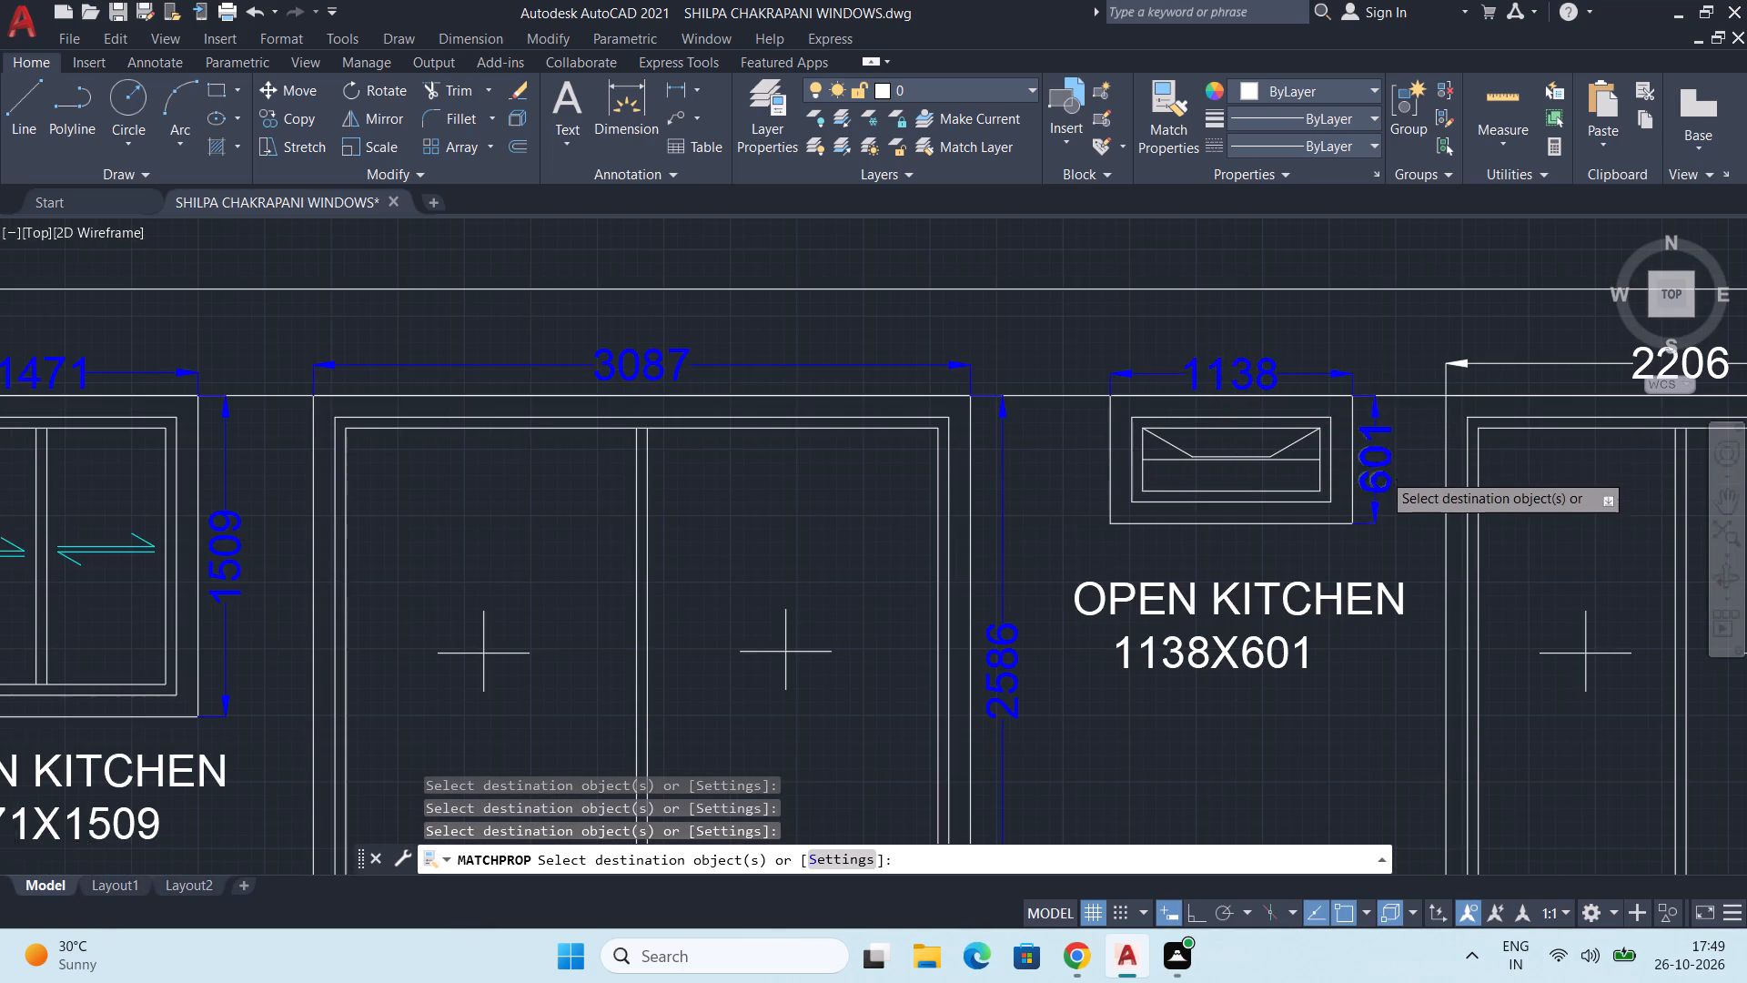
scroll(1383, 480, "down", 2)
middle_click_drag(1424, 527, 1237, 542)
scroll(1262, 466, "up", 2)
left_click(1280, 510)
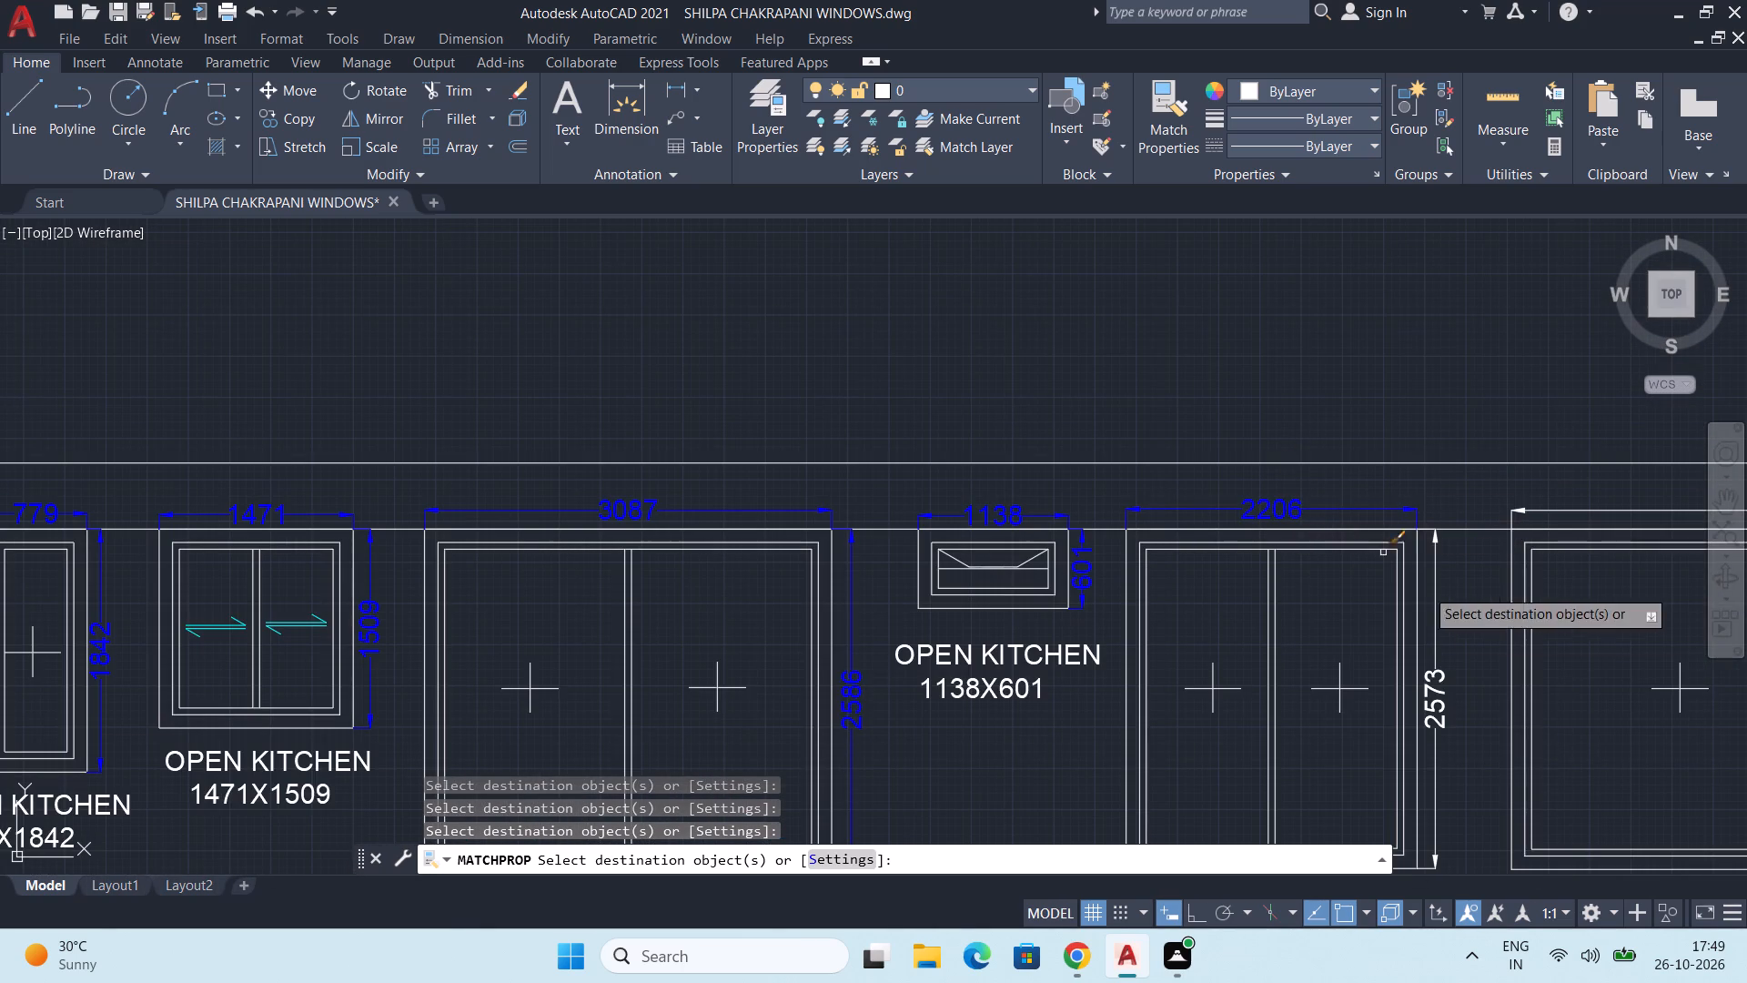
left_click(1434, 695)
scroll(1452, 562, "down", 1)
middle_click_drag(1451, 627, 1100, 578)
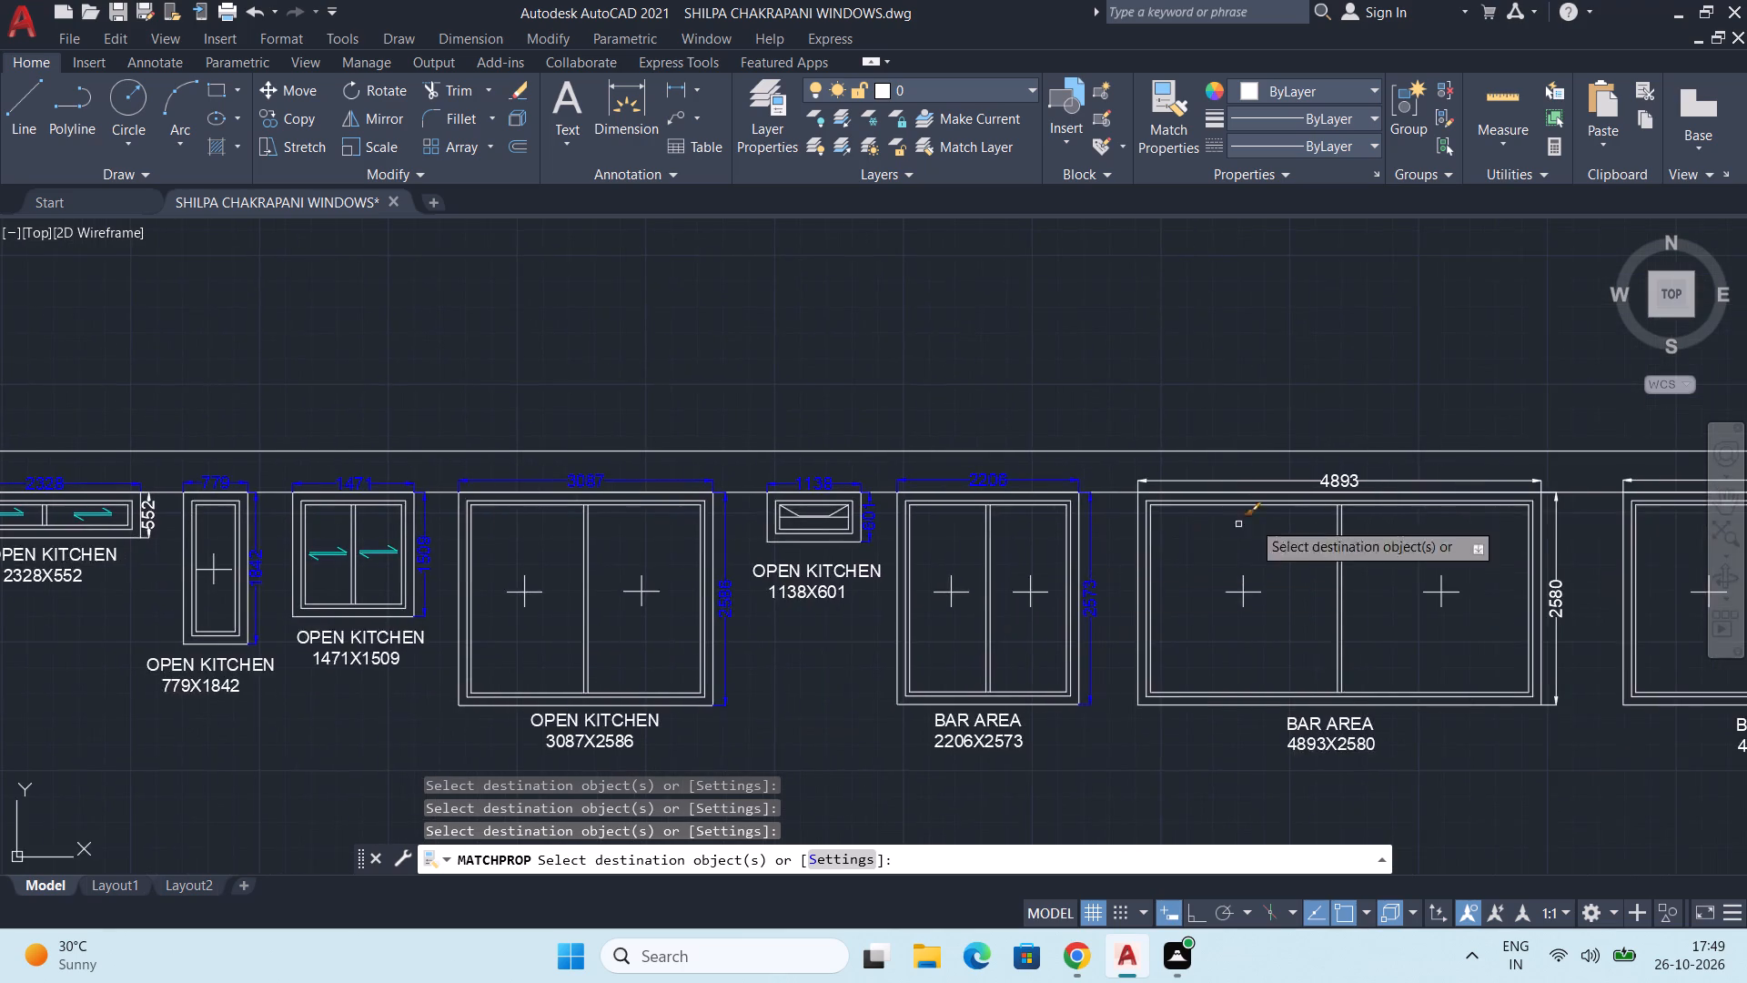
scroll(1339, 486, "up", 2)
left_click(1333, 466)
middle_click_drag(1499, 602, 590, 355)
scroll(839, 339, "down", 2)
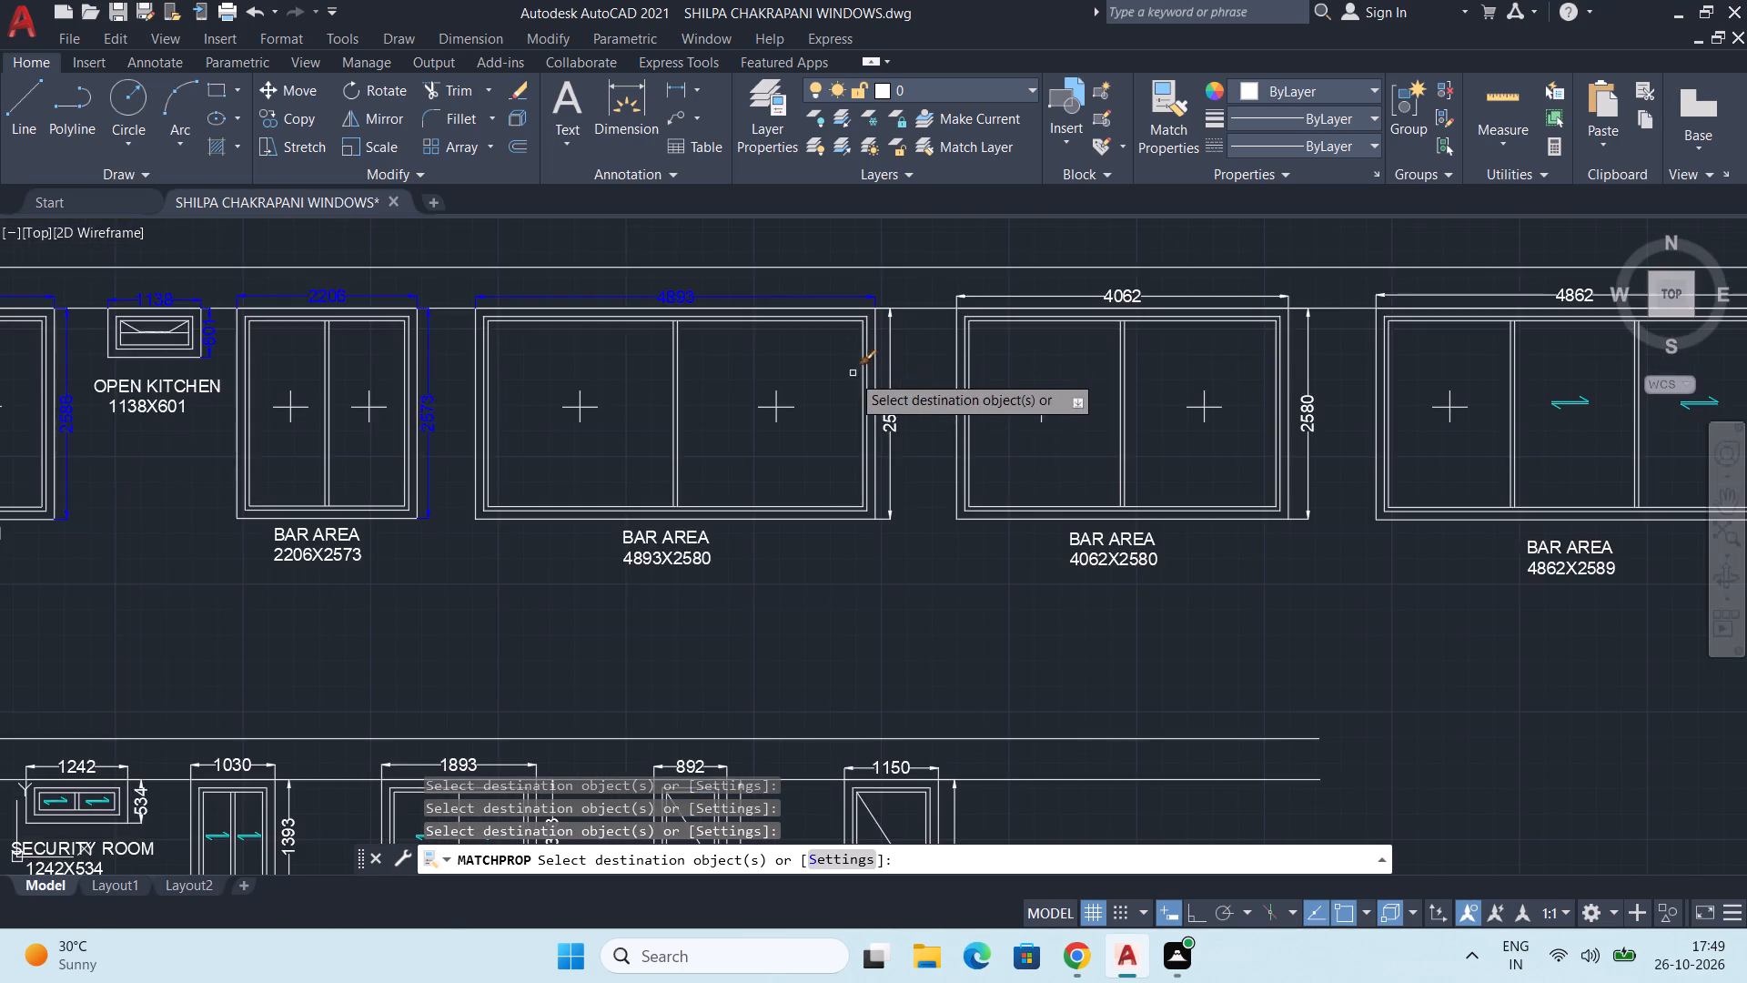
scroll(912, 442, "up", 2)
left_click(852, 400)
Match the blue dimension properties onto the width and height dimensions of the 4062X2580 and 4862X2589 BAR AREA windows.
scroll(980, 325, "down", 2)
middle_click_drag(1000, 358, 994, 493)
left_click(1154, 357)
scroll(1330, 467, "up", 2)
left_click(1328, 479)
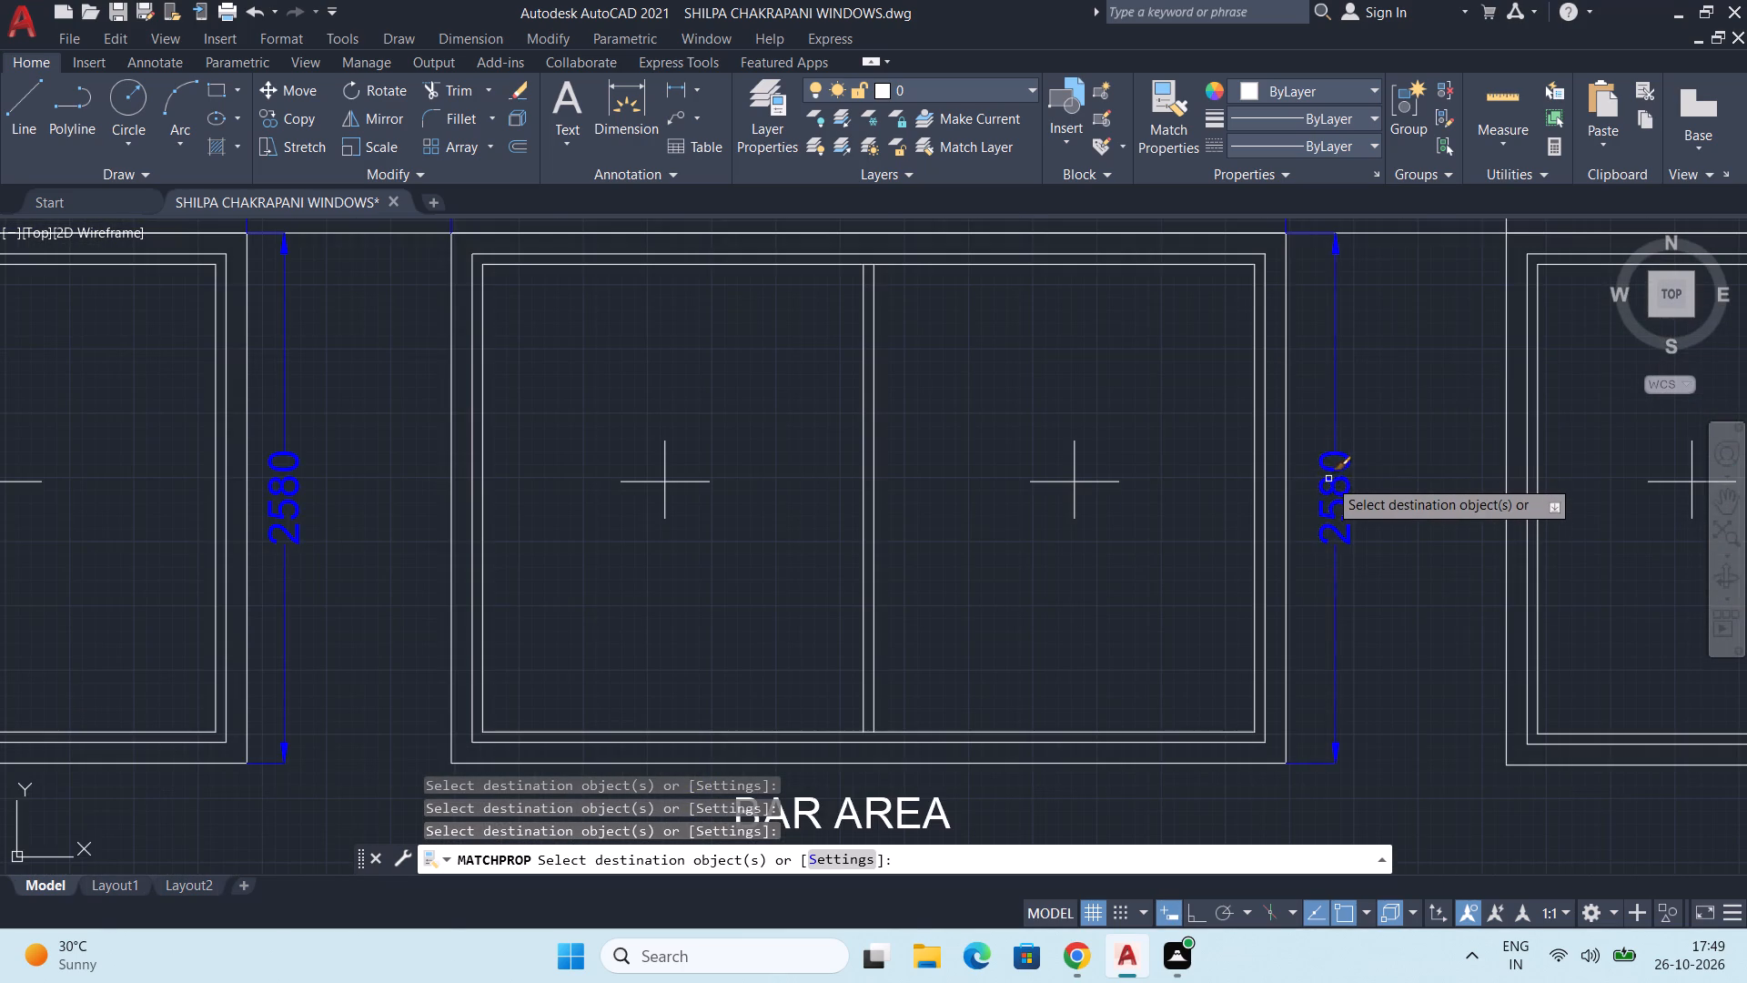
scroll(1340, 466, "down", 2)
middle_click_drag(1331, 461, 814, 481)
left_click(1092, 385)
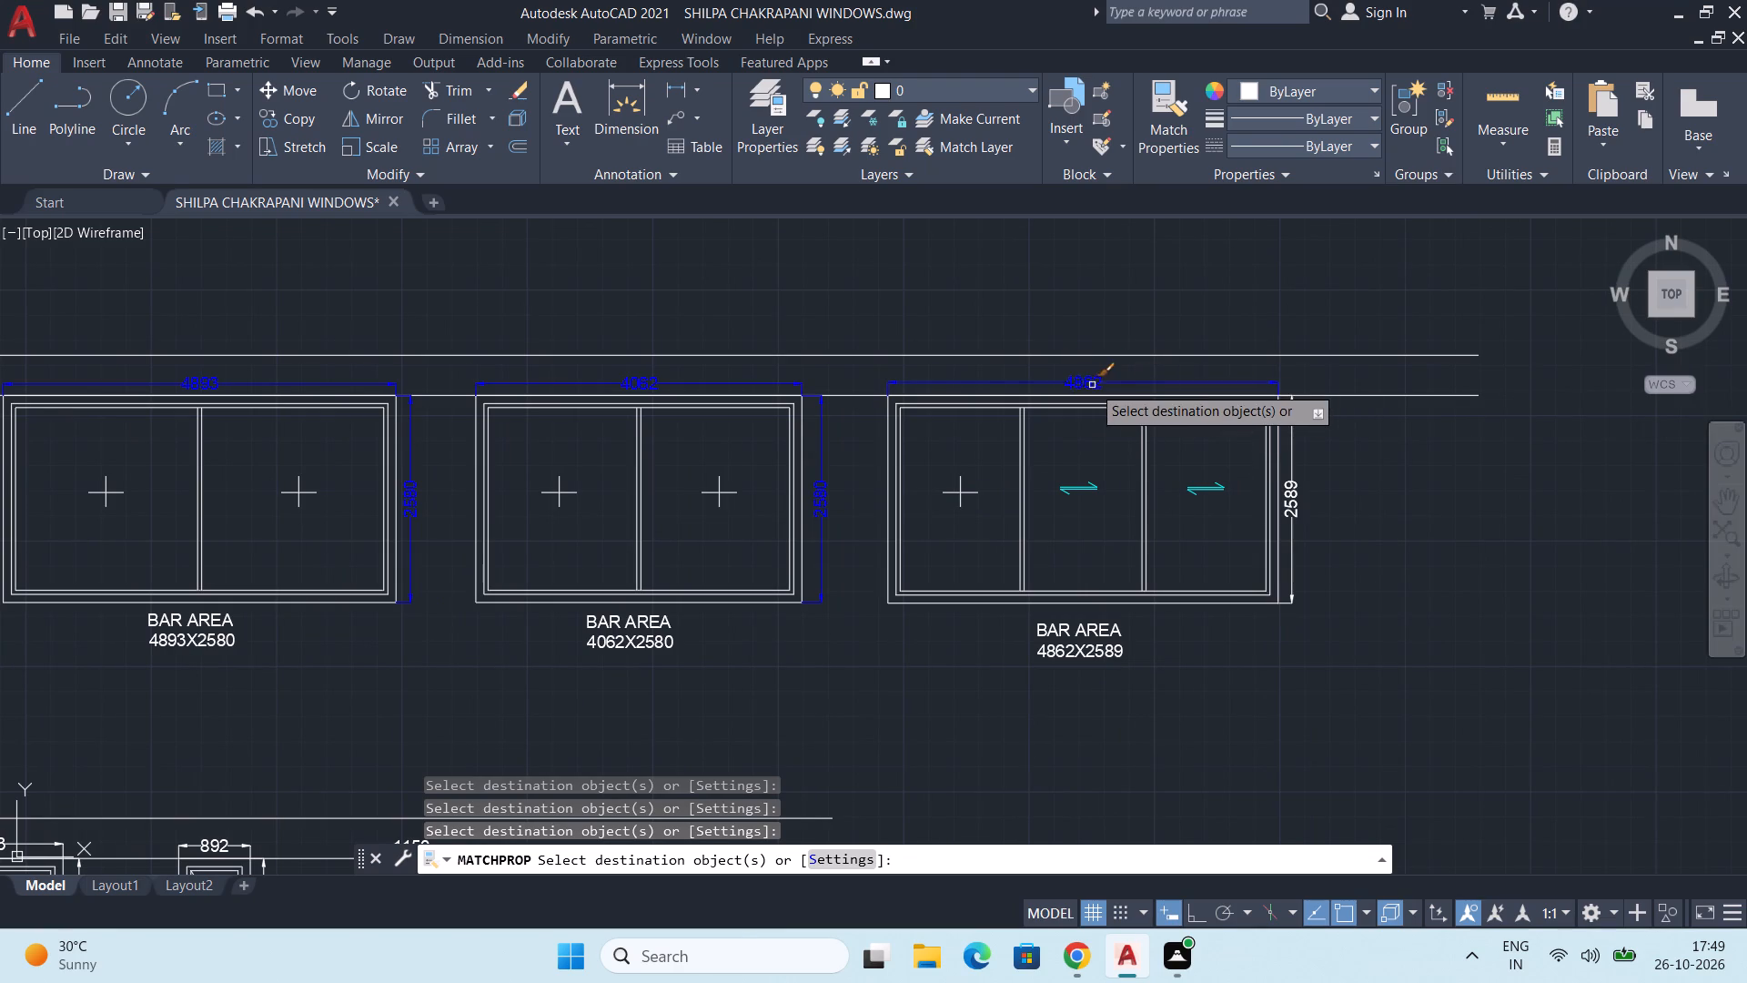
left_click(1298, 508)
Match the blue dimension properties onto the dimensions of the 997X2454 door and 2797X1948 window in the SECURITY ROOM row.
scroll(1298, 472, "down", 2)
middle_click_drag(1241, 597, 1254, 436)
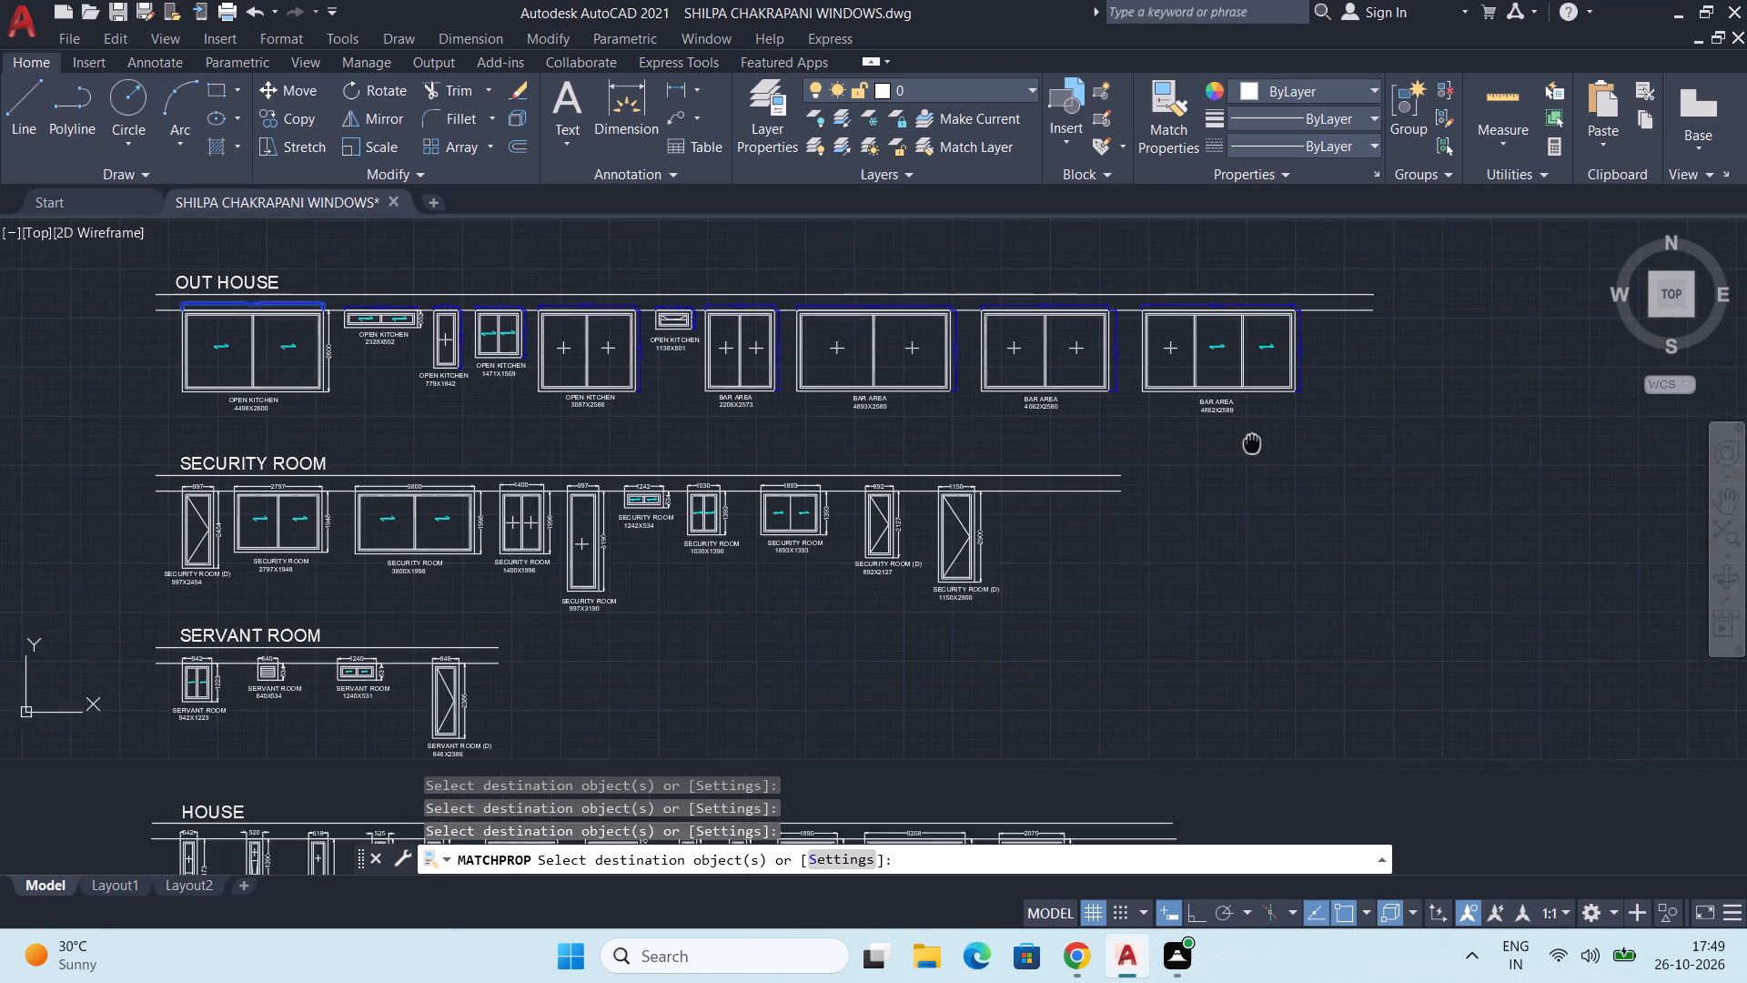
middle_click_drag(1254, 436, 1256, 410)
middle_click_drag(854, 552, 1166, 481)
scroll(566, 407, "up", 2)
scroll(480, 374, "up", 2)
middle_click_drag(405, 269, 446, 506)
left_click(412, 481)
left_click(426, 470)
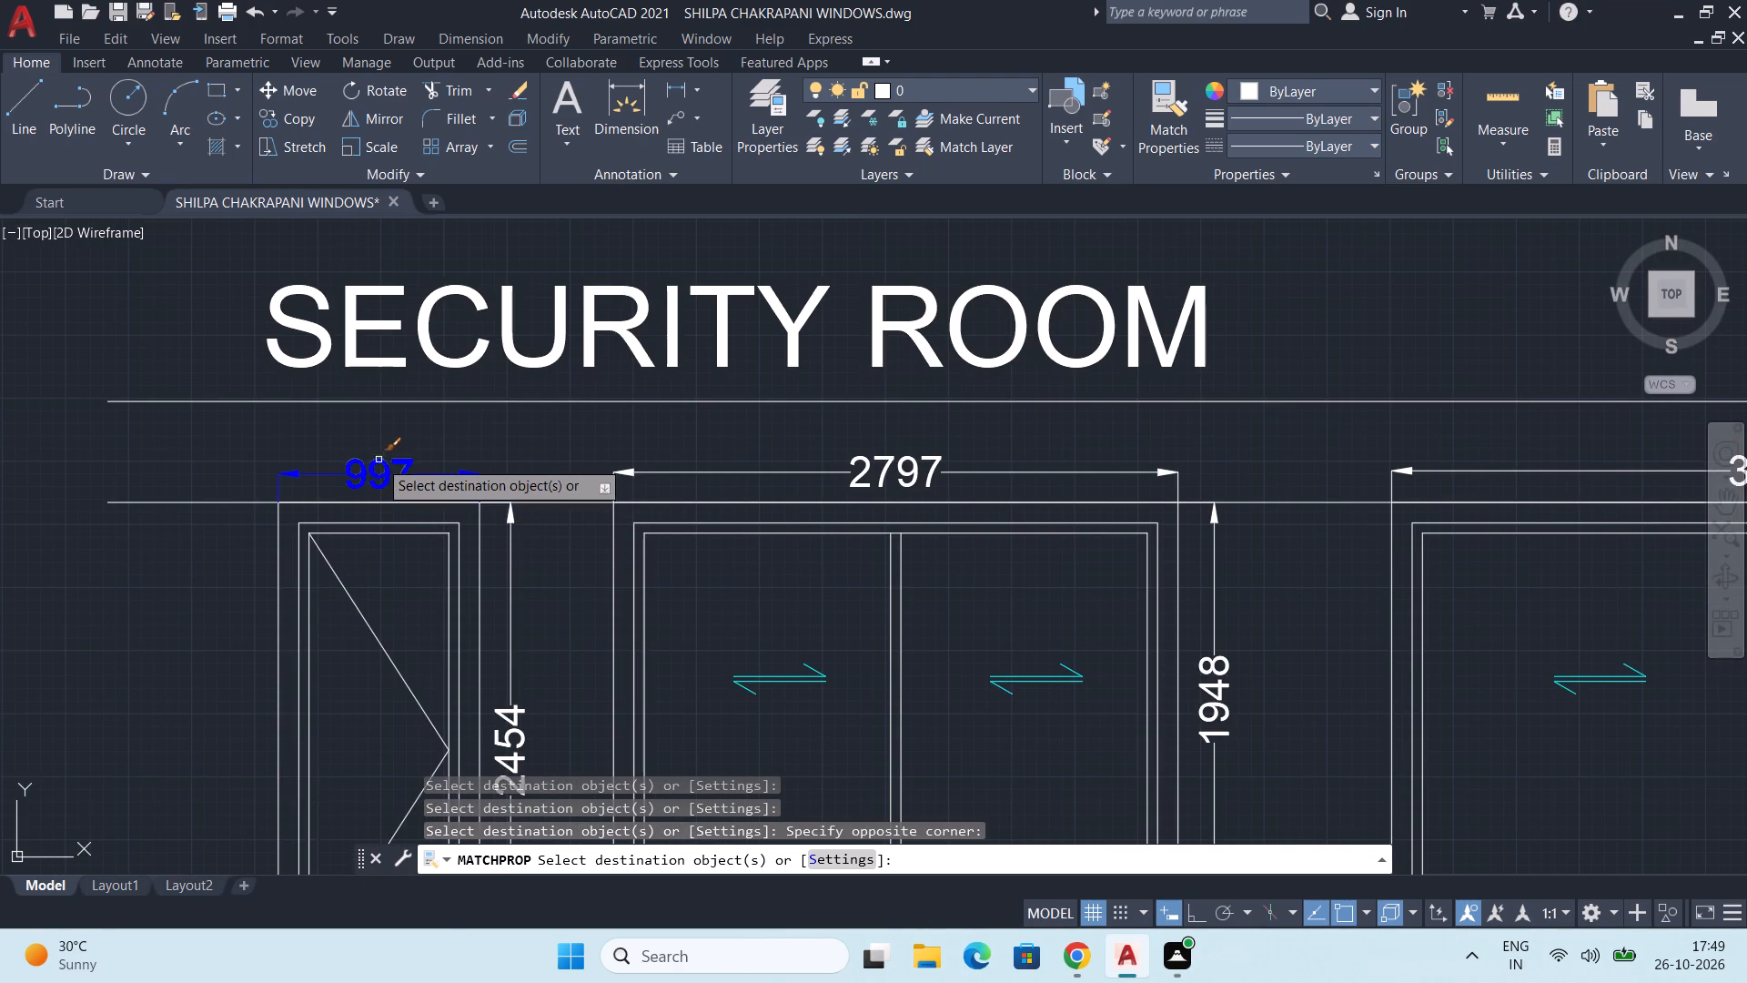
left_click(392, 462)
left_click(508, 708)
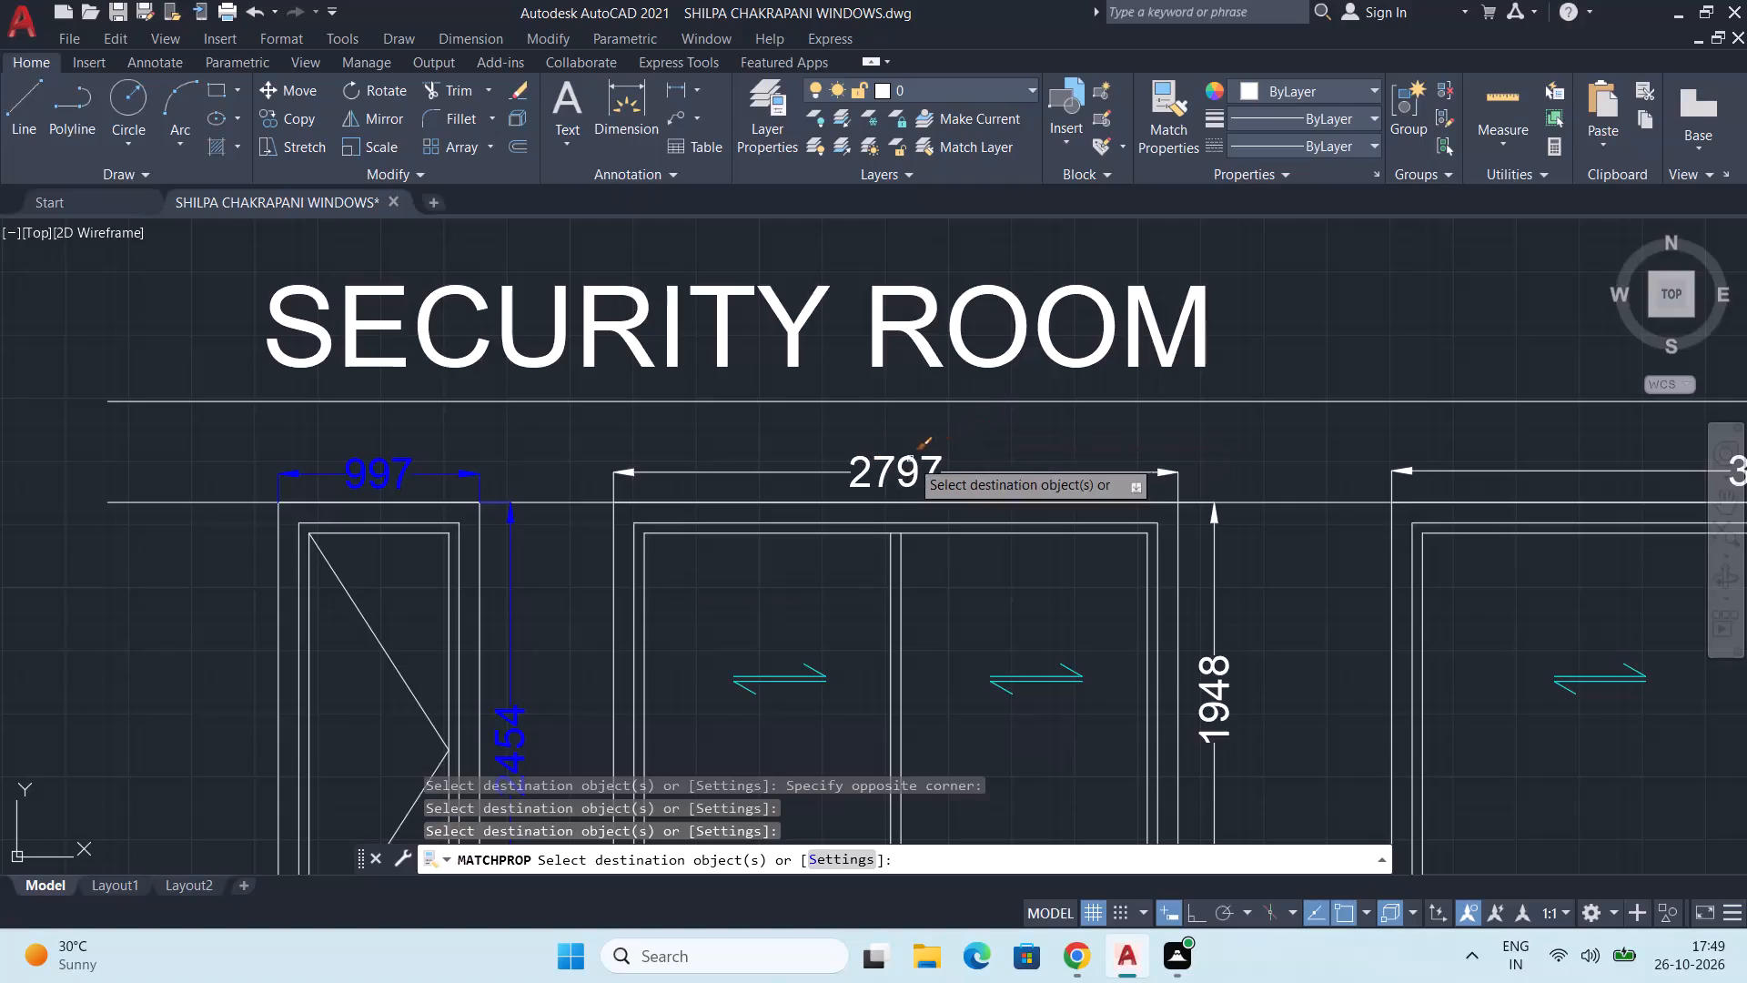
left_click(899, 461)
left_click(1218, 686)
Match the blue dimension properties onto the width and height dimensions of the 3800X1998, 1400X1996 and 997X3190 SECURITY ROOM windows.
middle_click_drag(1235, 549, 414, 392)
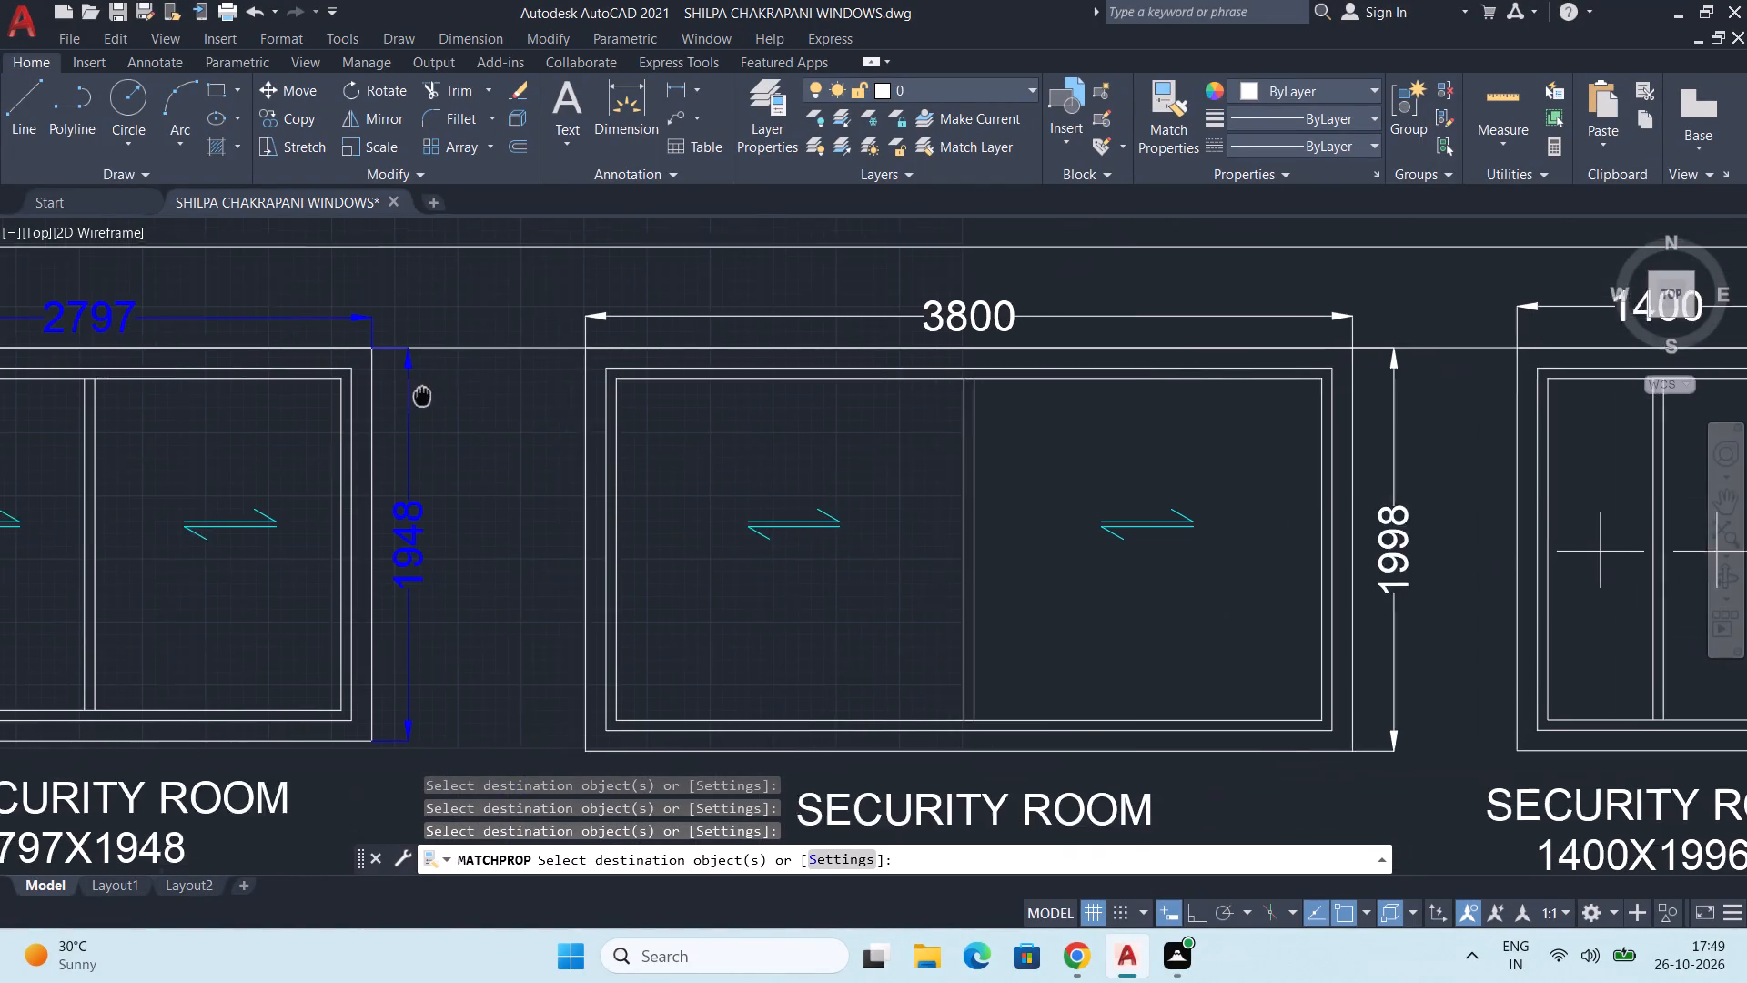
middle_click_drag(414, 392, 412, 392)
left_click(940, 321)
left_click(1366, 565)
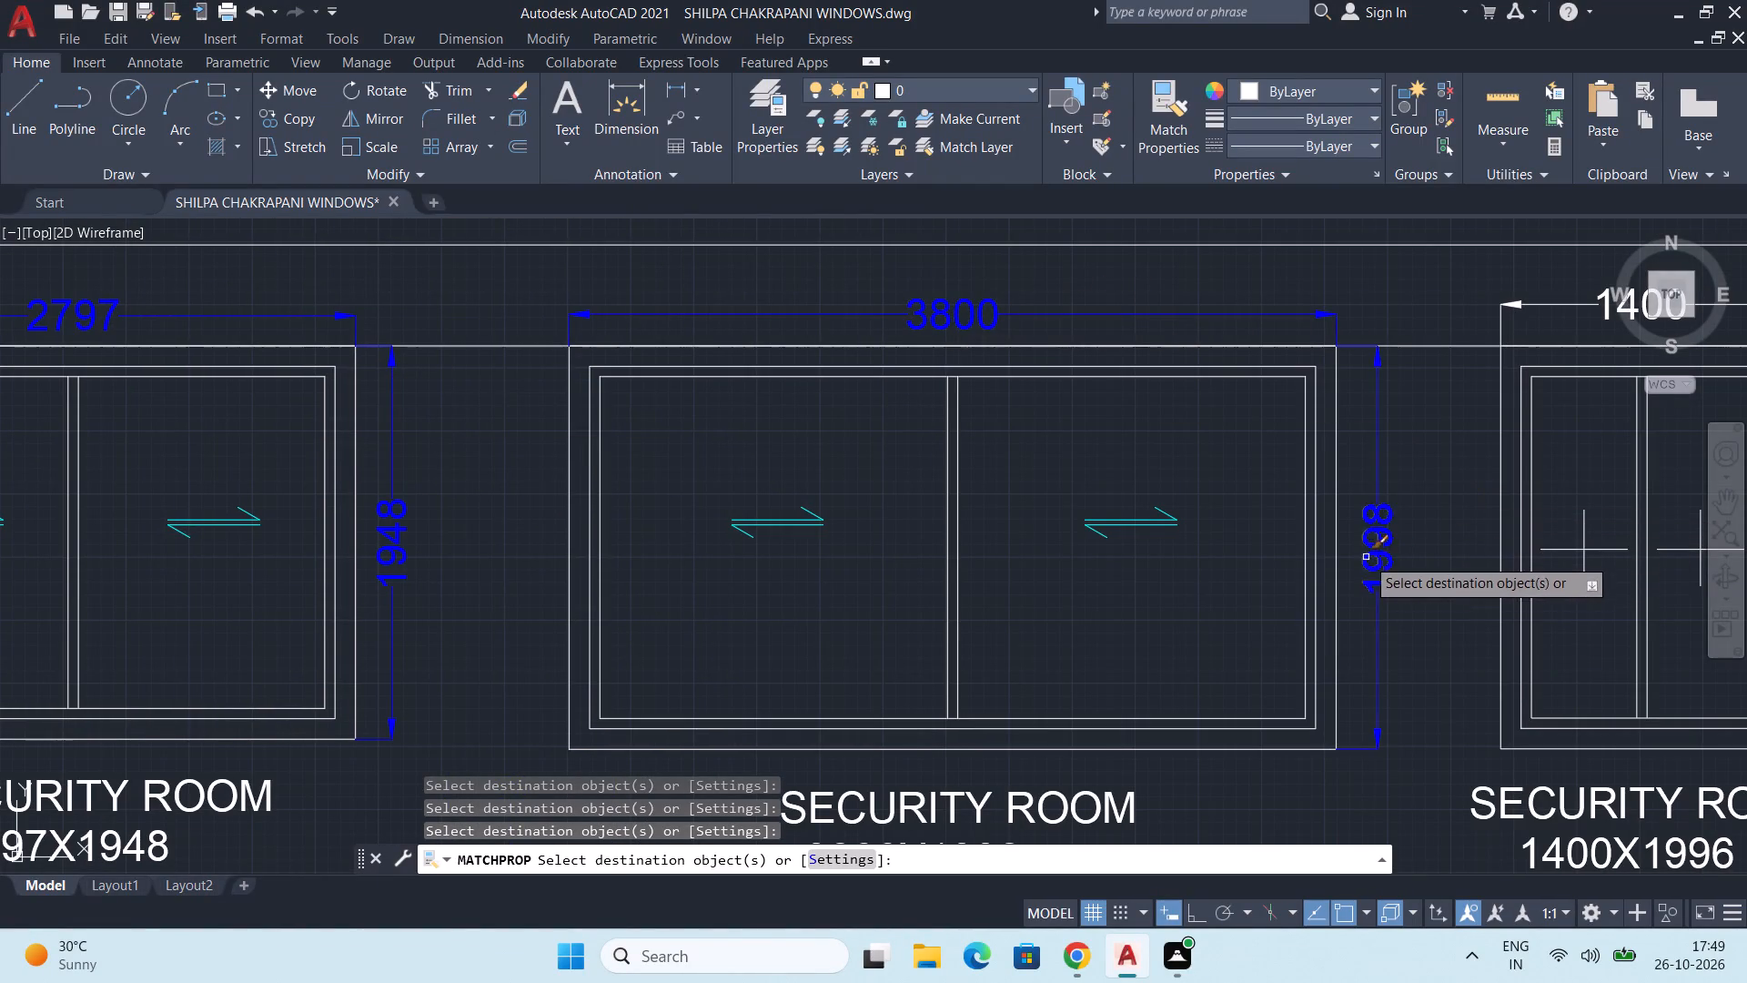
scroll(1394, 453, "down", 1)
middle_click_drag(1402, 454, 1017, 487)
left_click_drag(1172, 392, 1197, 400)
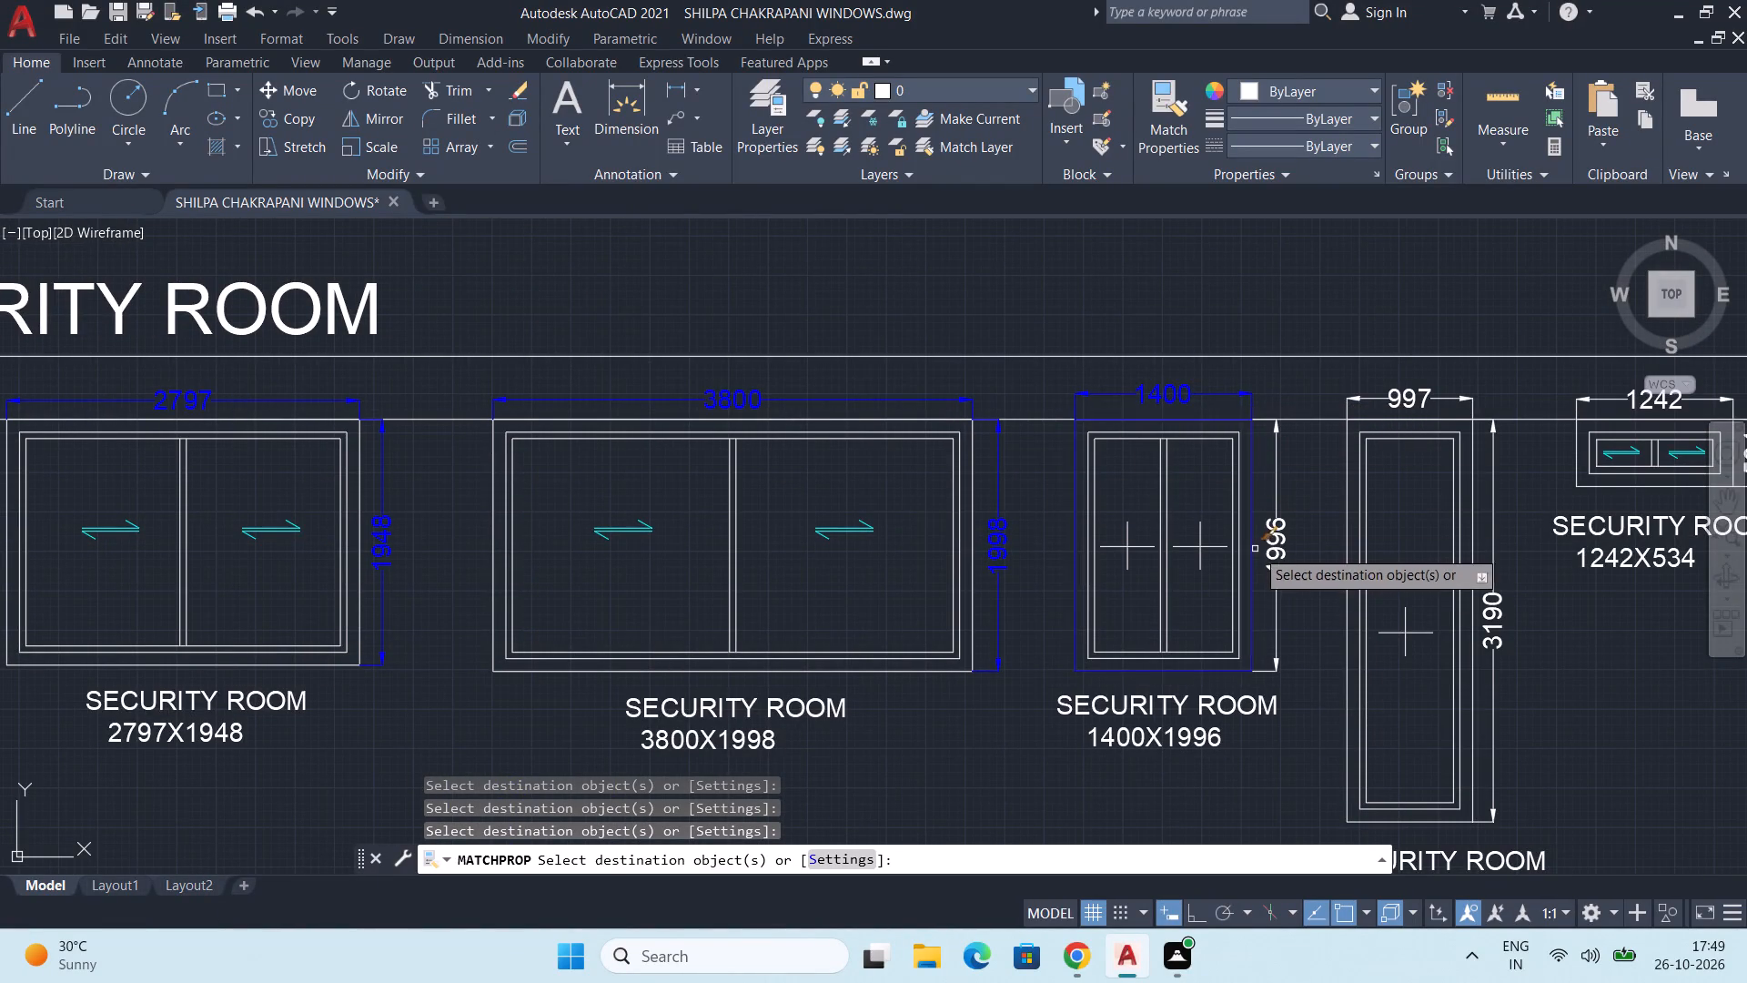
left_click(1278, 550)
left_click(1395, 392)
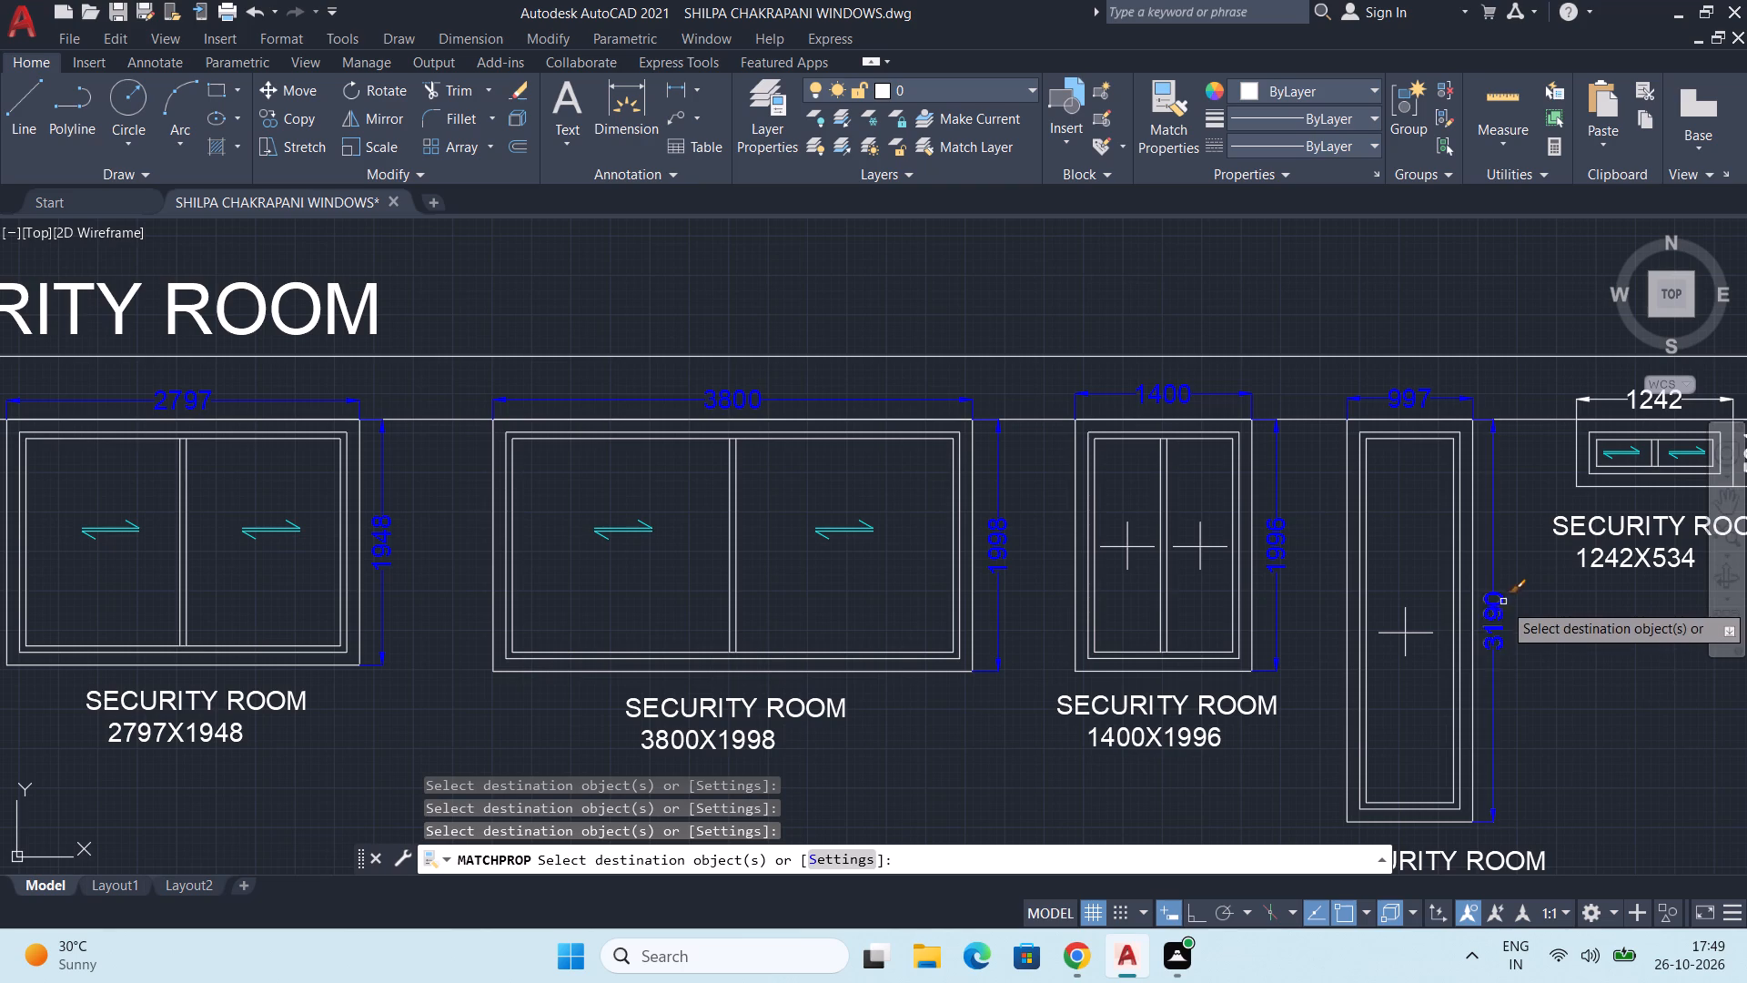
left_click(1492, 613)
Match the blue dimension properties onto the width and height dimensions of the 1242X534 and 1030X1390 SECURITY ROOM windows.
middle_click_drag(1506, 542, 1004, 542)
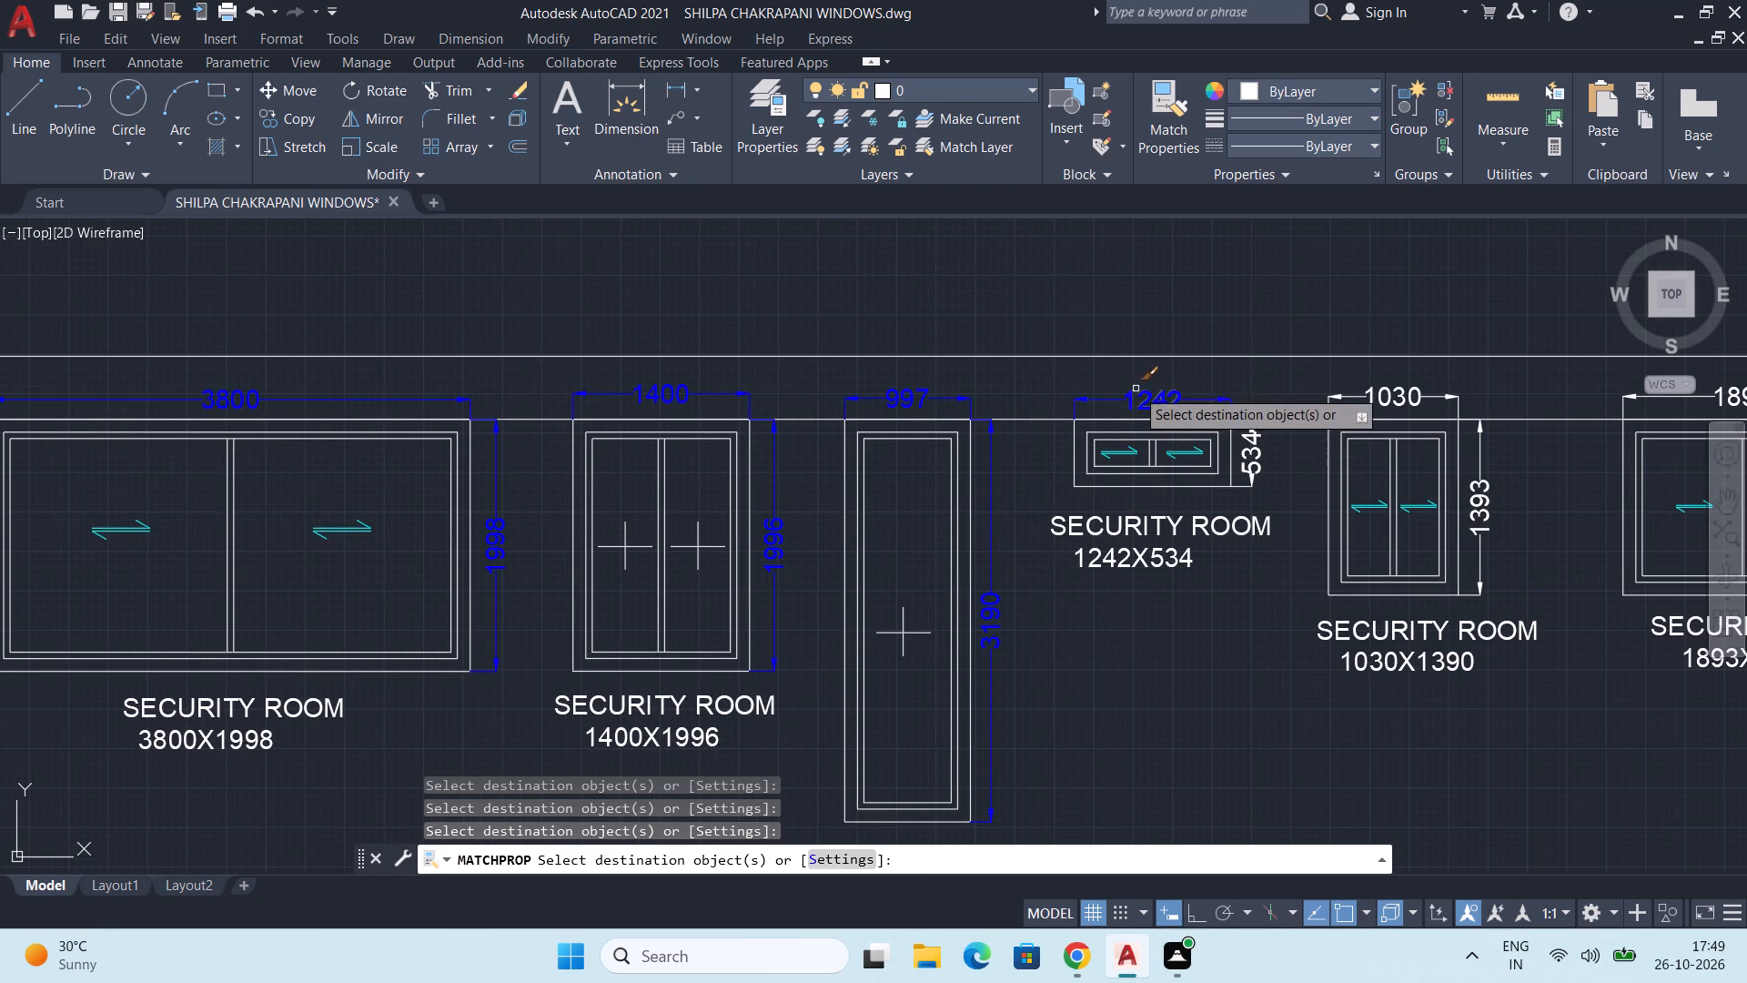
left_click_drag(1132, 402, 1143, 401)
left_click_drag(1249, 463, 1277, 463)
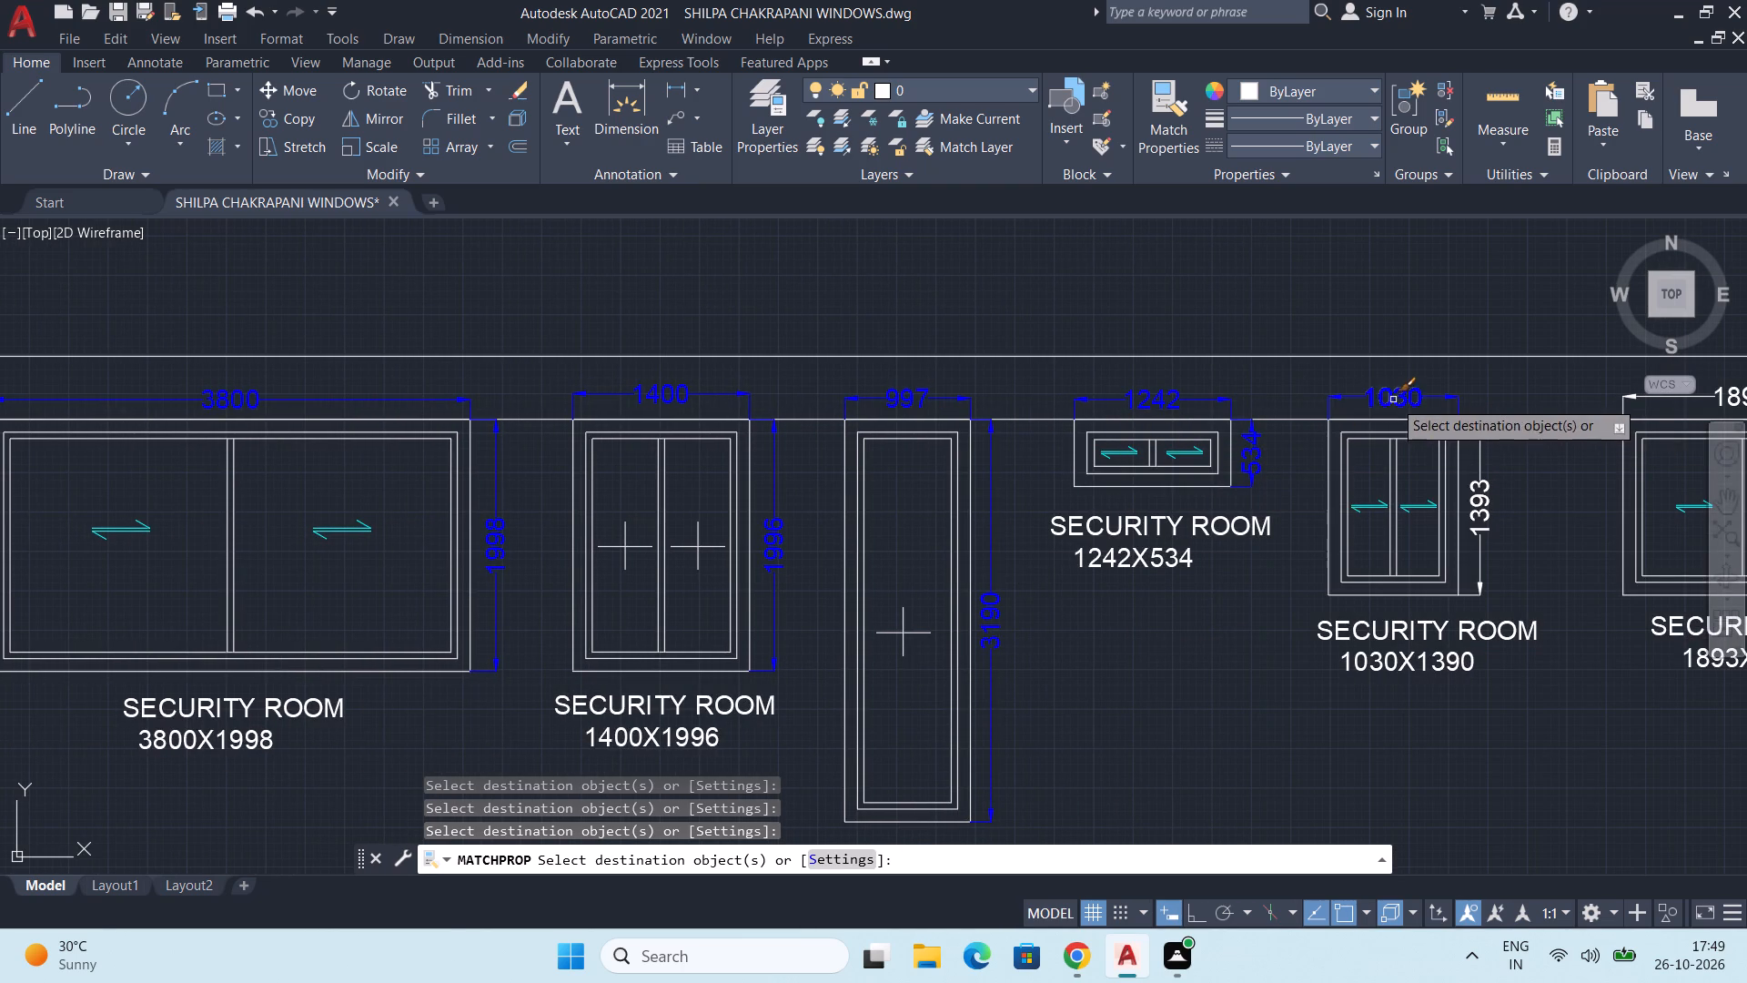
left_click(1393, 400)
left_click(1482, 510)
Match the blue dimension properties onto the dimensions of the 1893X1393 window and the 892X2127 and 1150X2900 doors in the SECURITY ROOM row.
middle_click_drag(1518, 504, 789, 427)
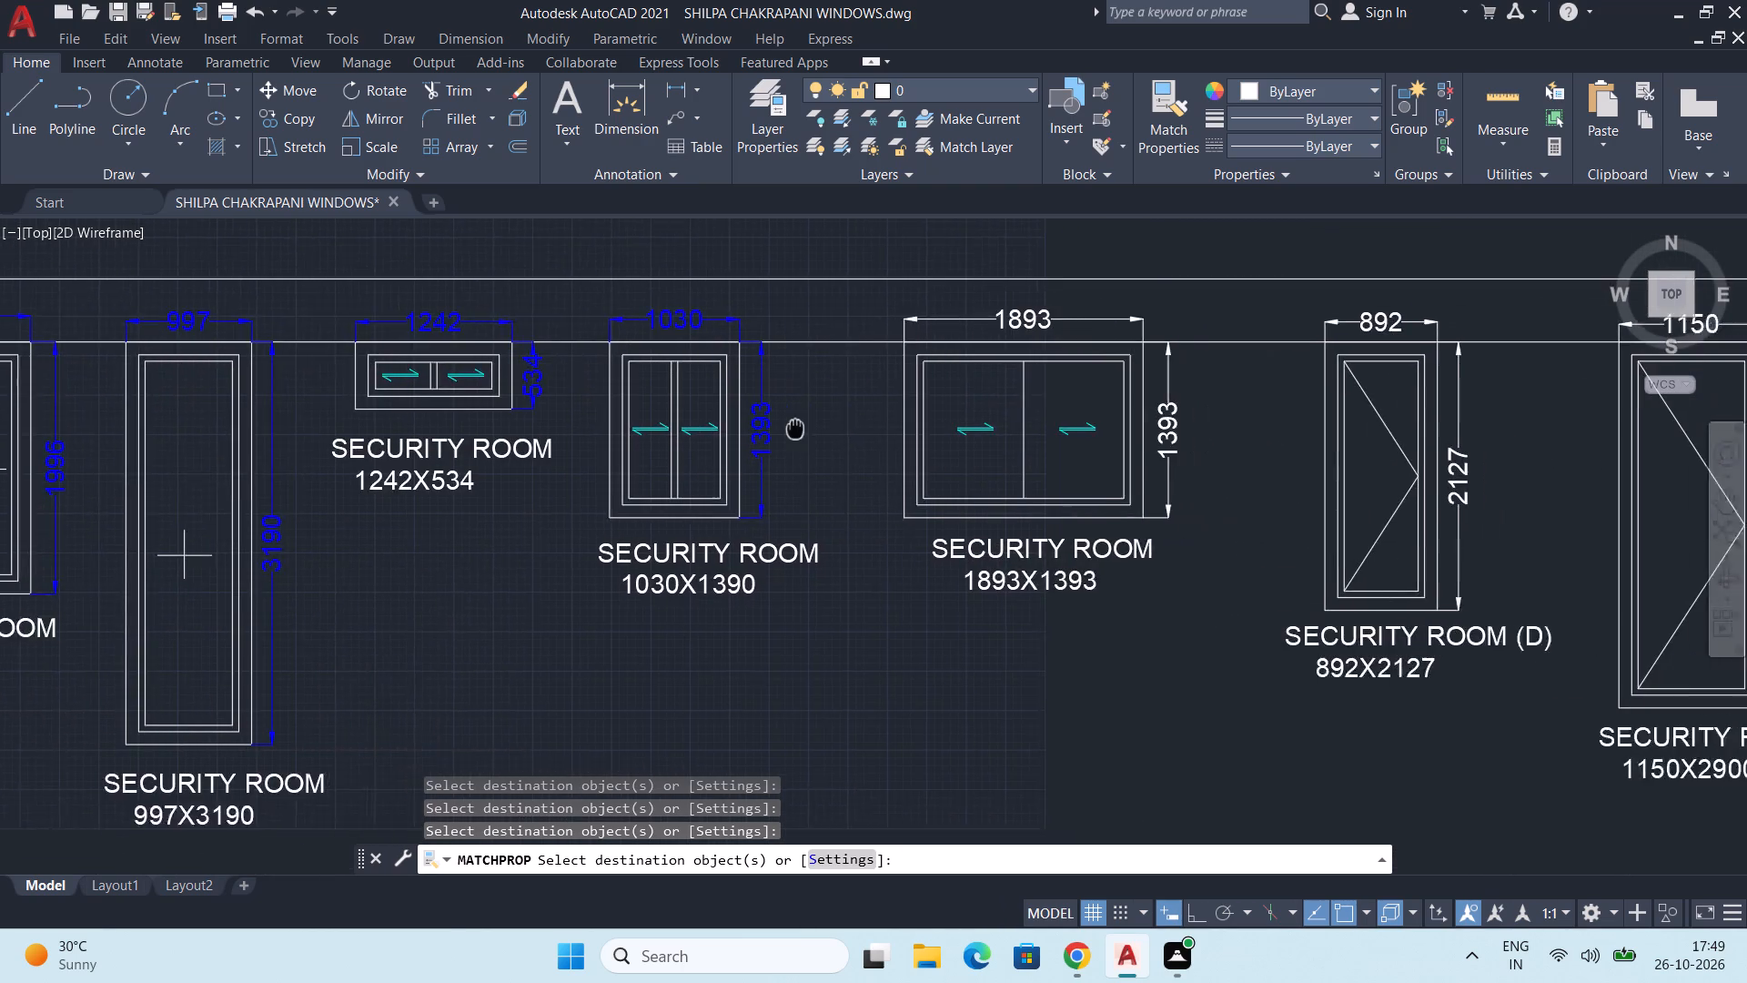
middle_click_drag(789, 427, 743, 453)
left_click_drag(953, 345, 961, 346)
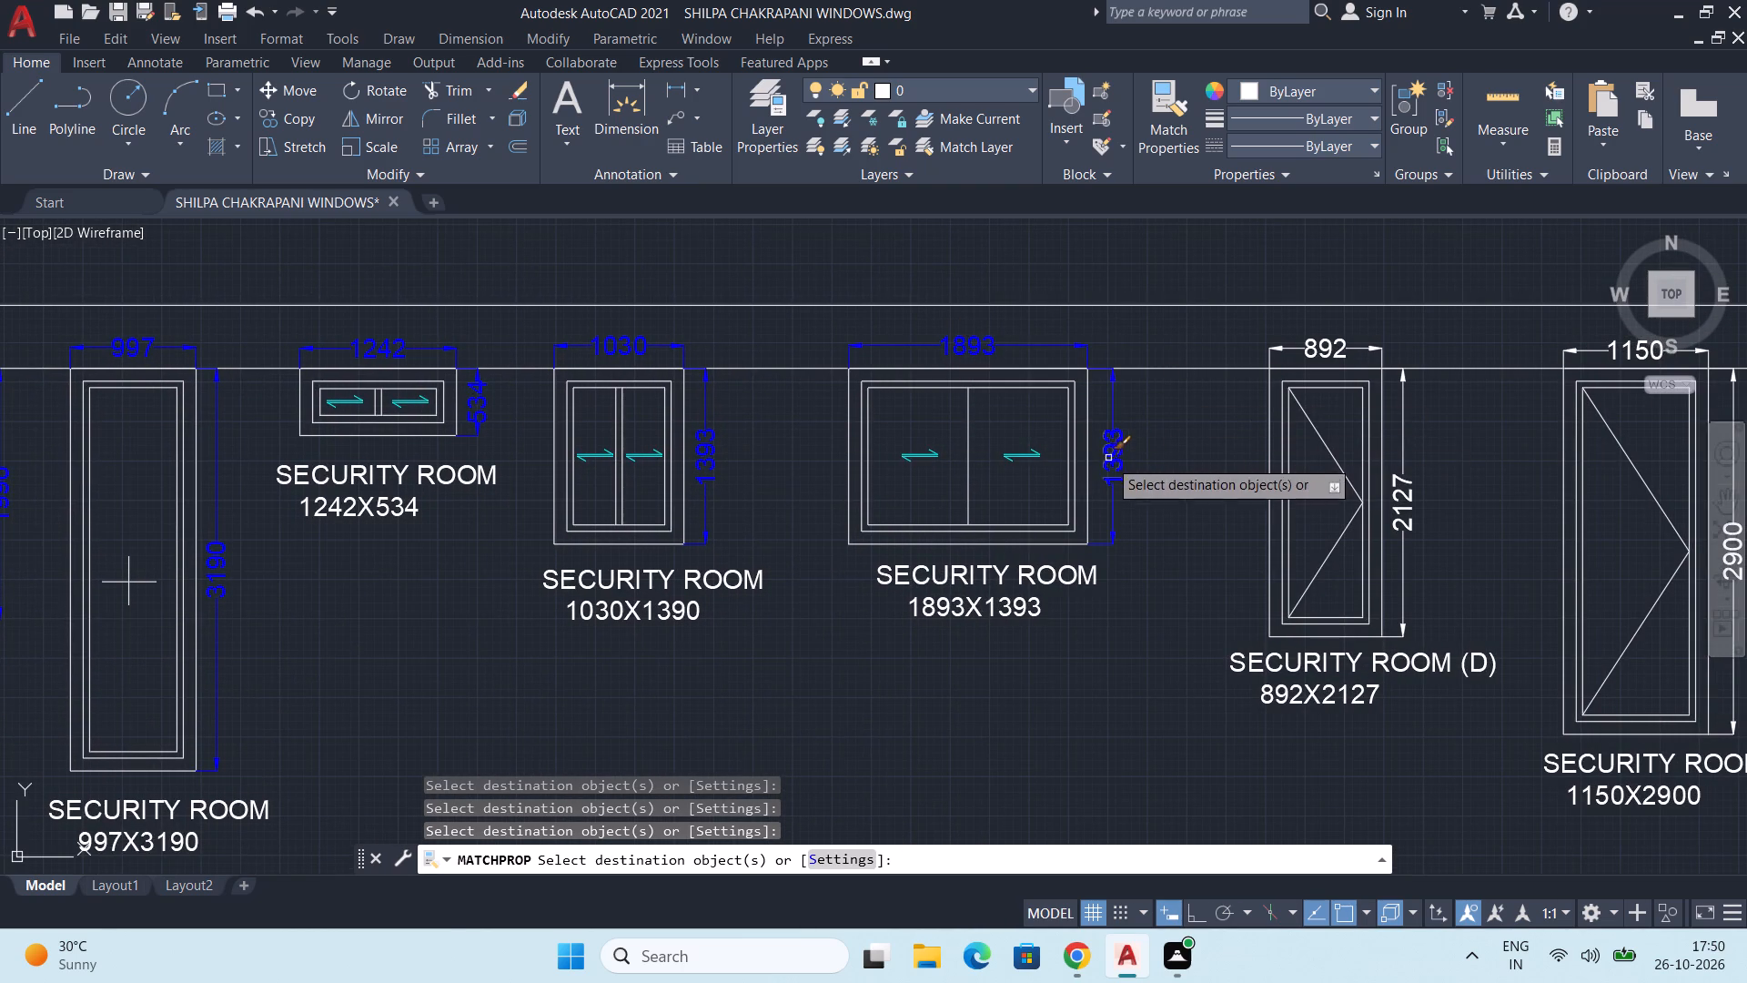
left_click(1111, 460)
left_click(1321, 346)
left_click(1402, 485)
middle_click_drag(1411, 476, 1348, 459)
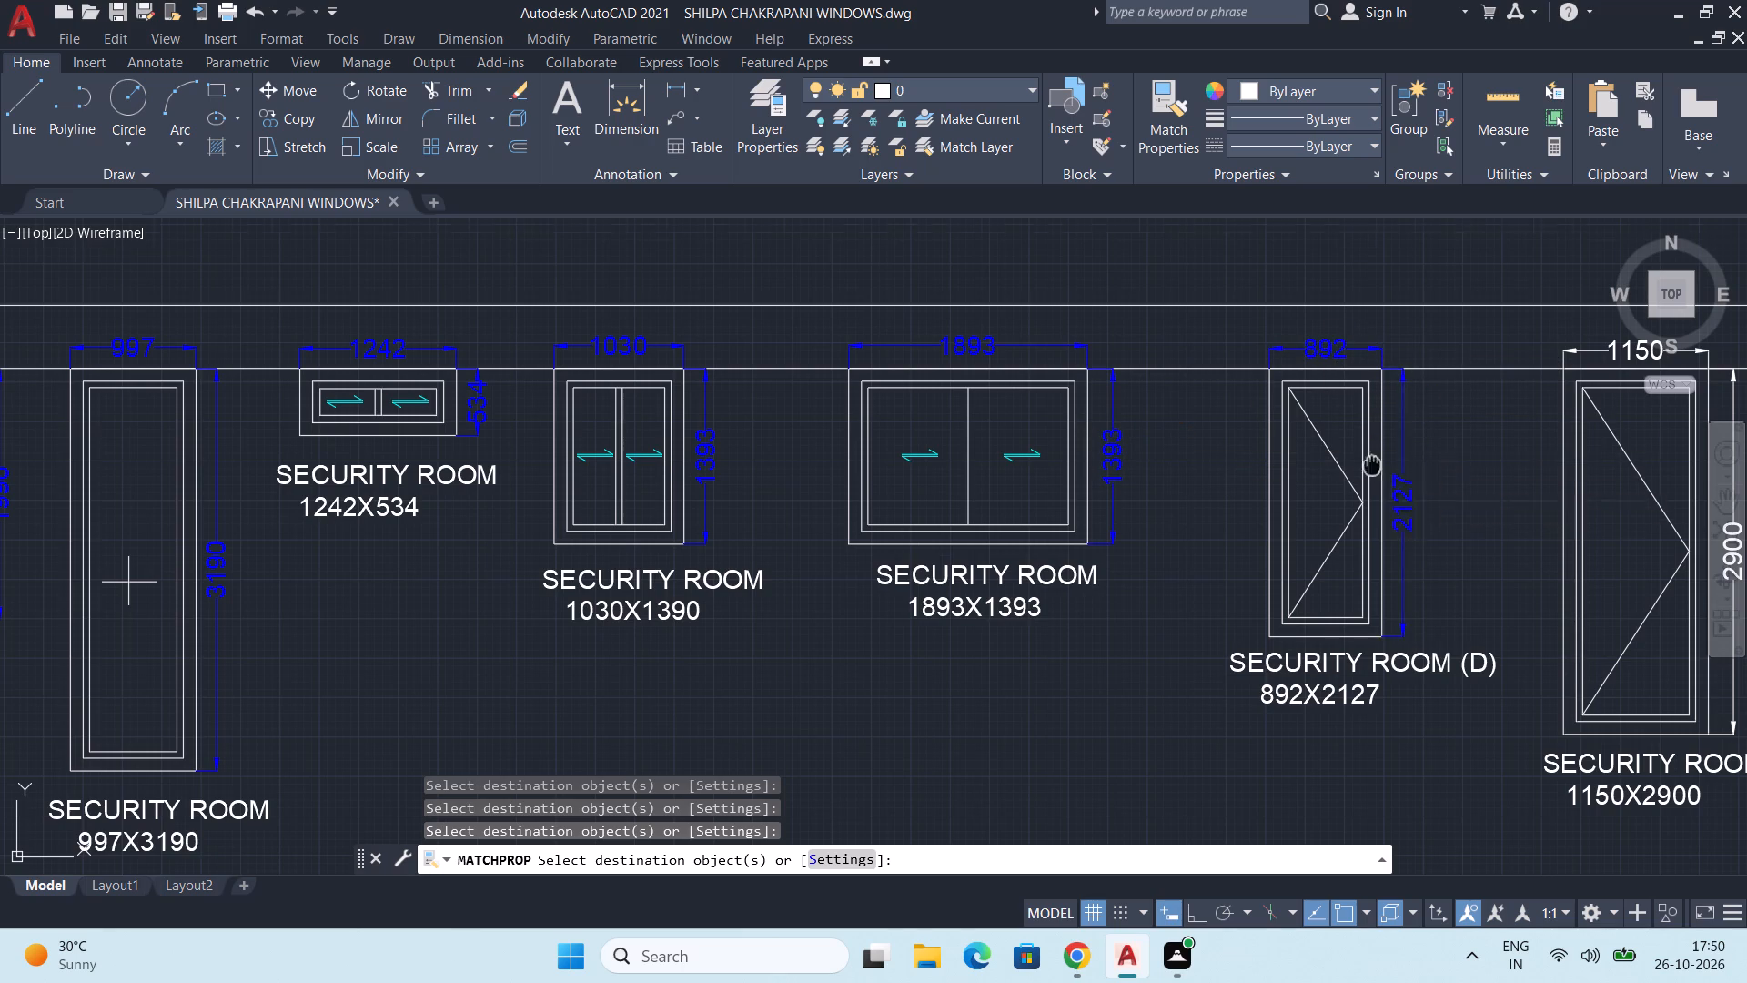
middle_click_drag(1348, 459, 843, 427)
left_click_drag(1028, 300, 1052, 303)
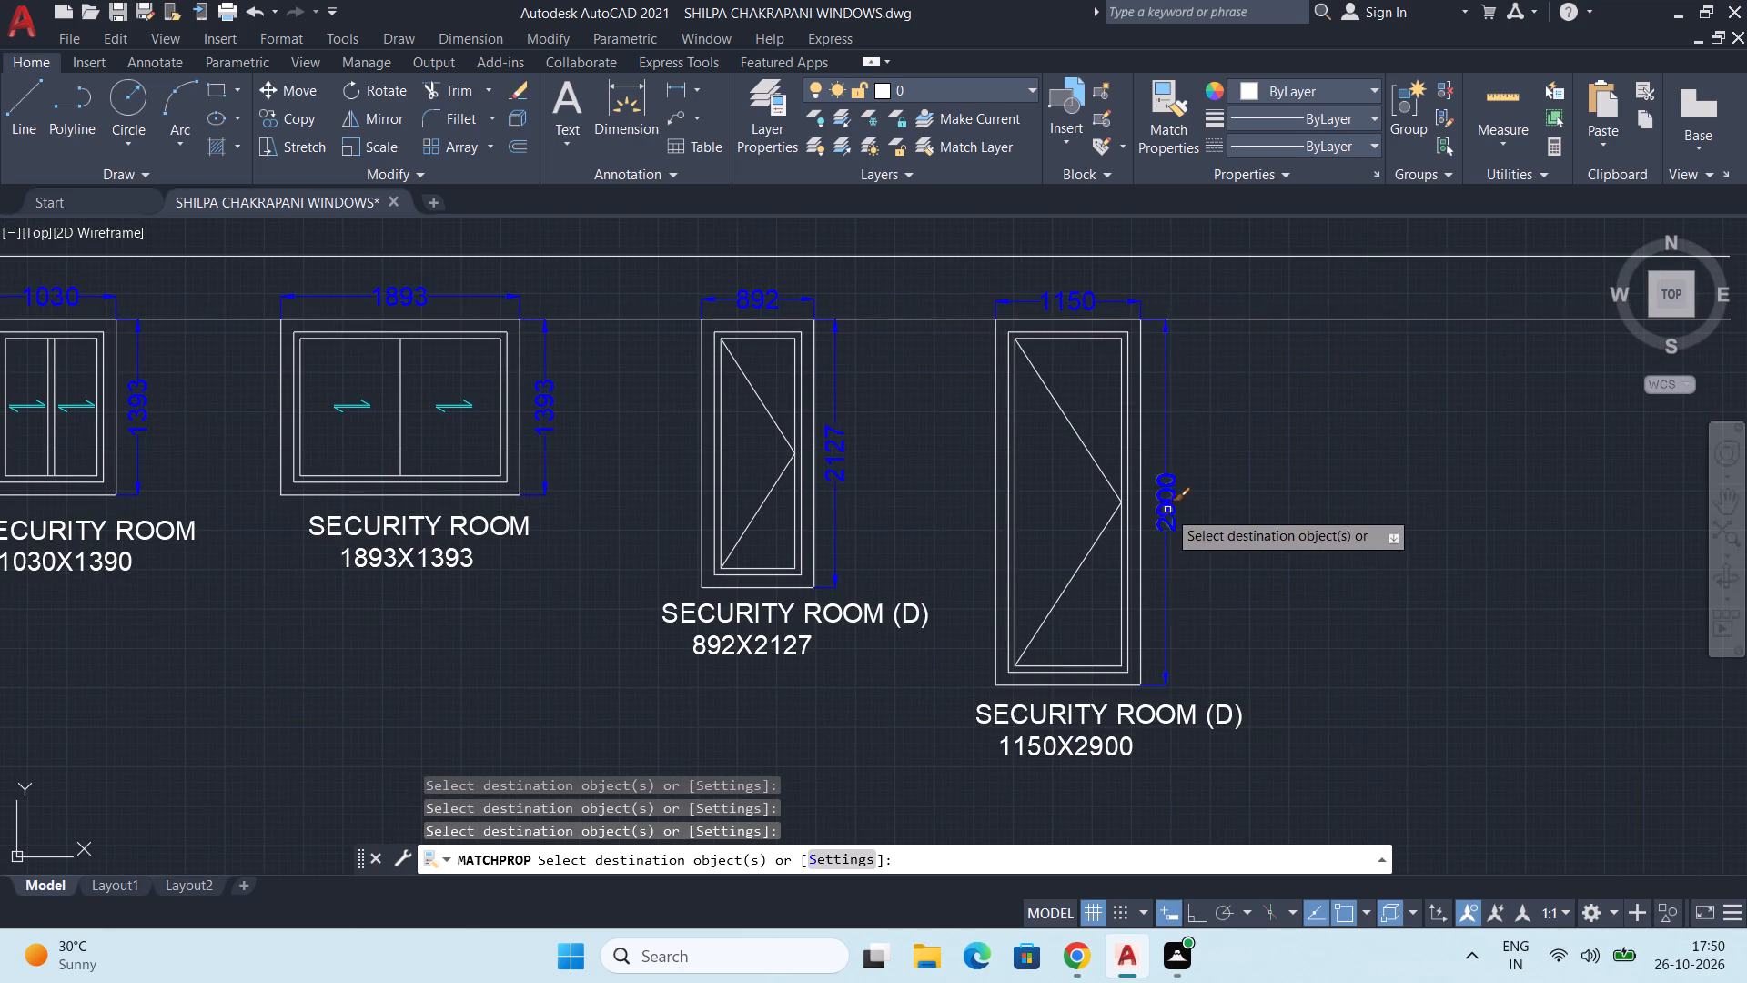
left_click(1165, 511)
scroll(1207, 486, "down", 4)
middle_click_drag(1166, 564, 1244, 492)
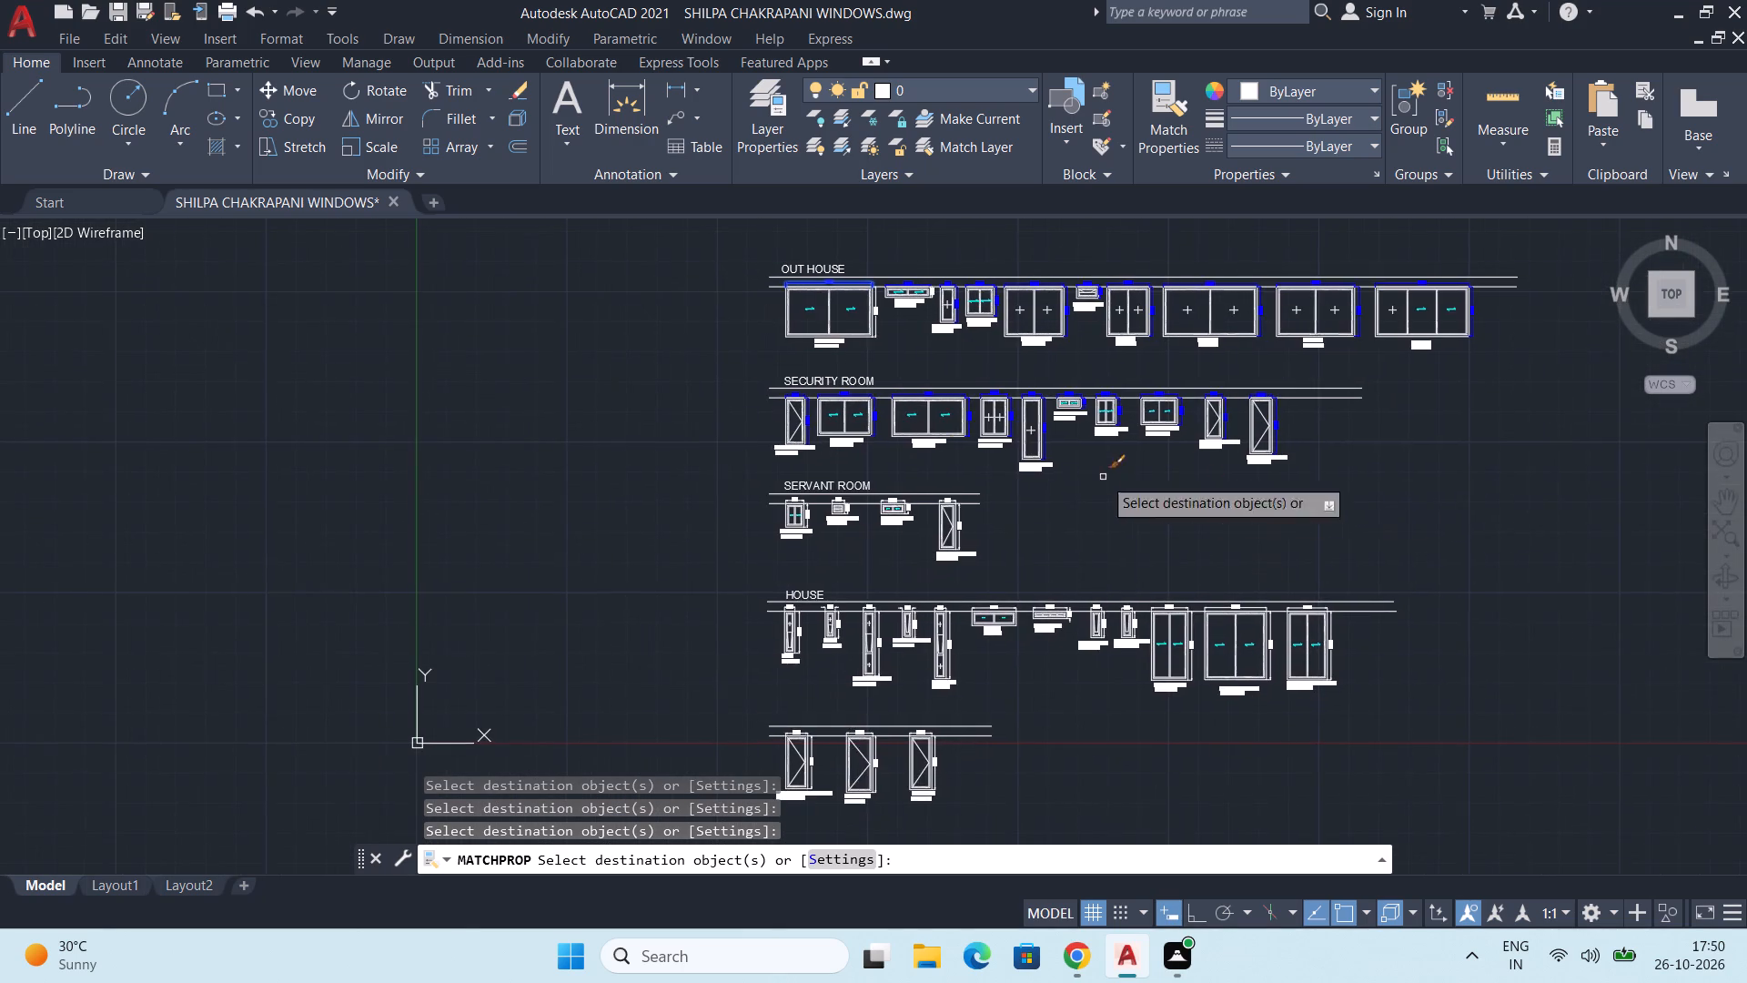
Match the blue dimension properties onto the width and height dimensions of the 942X1223 and 640X534 SERVANT ROOM windows.
scroll(776, 327, "up", 2)
middle_click_drag(952, 353, 811, 515)
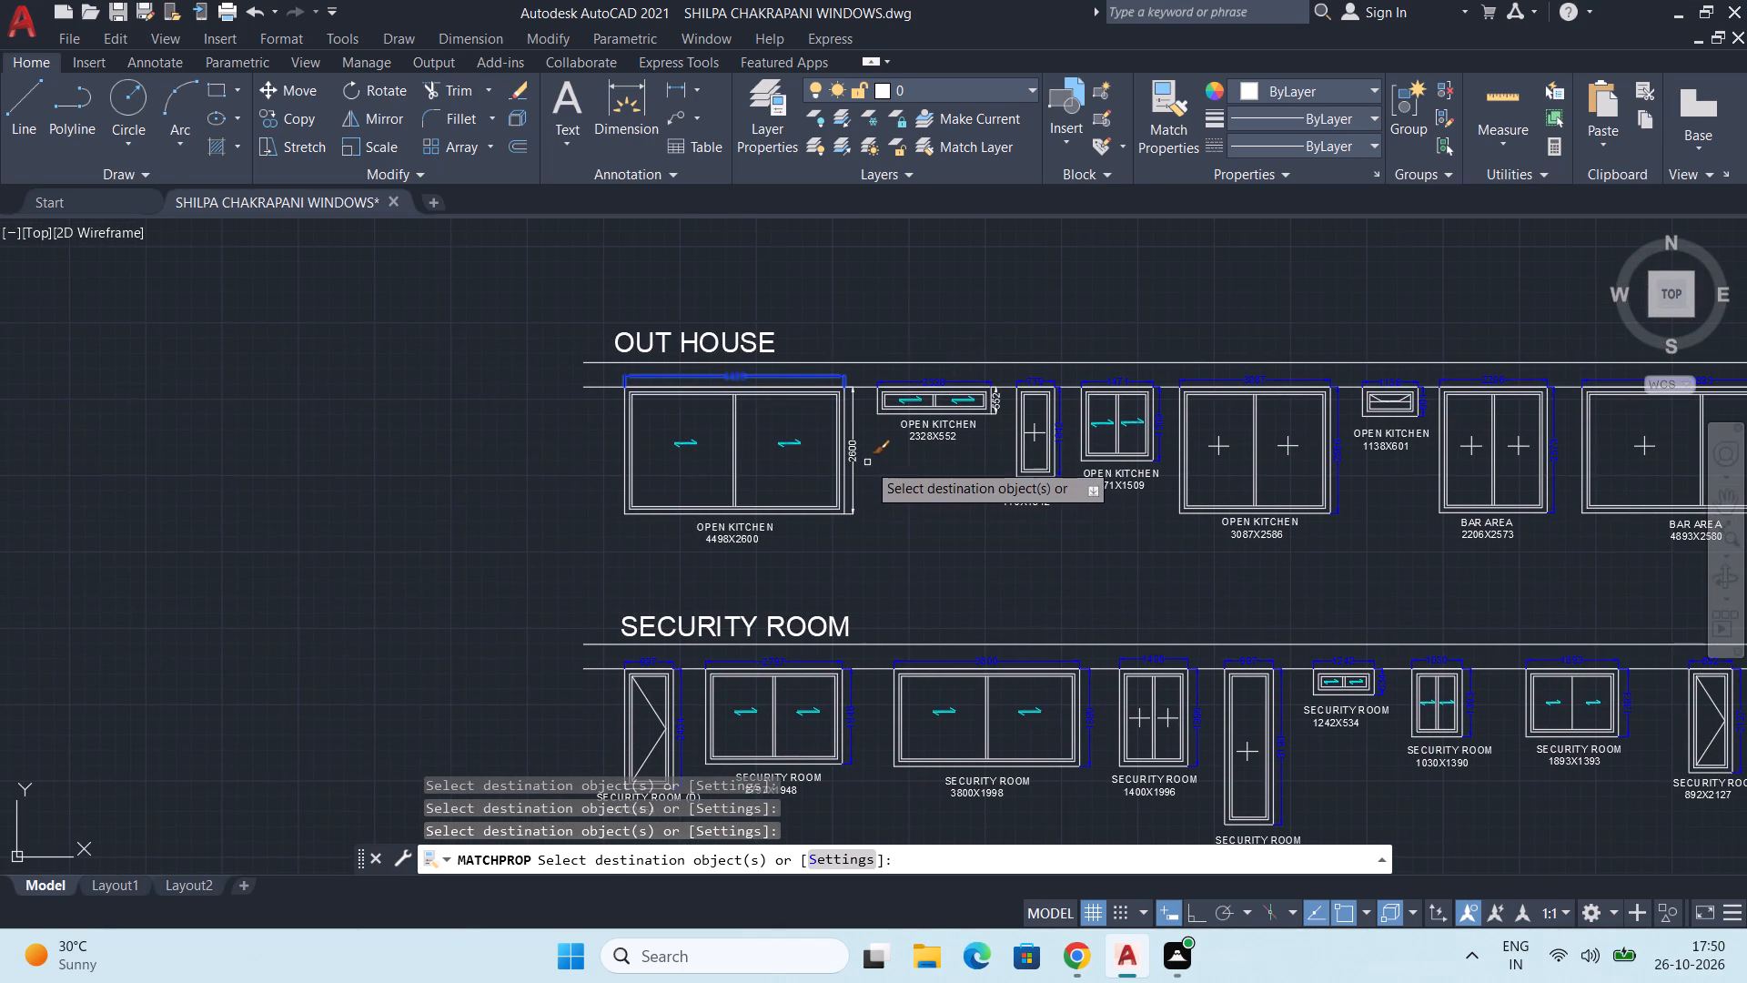
scroll(854, 482, "down", 1)
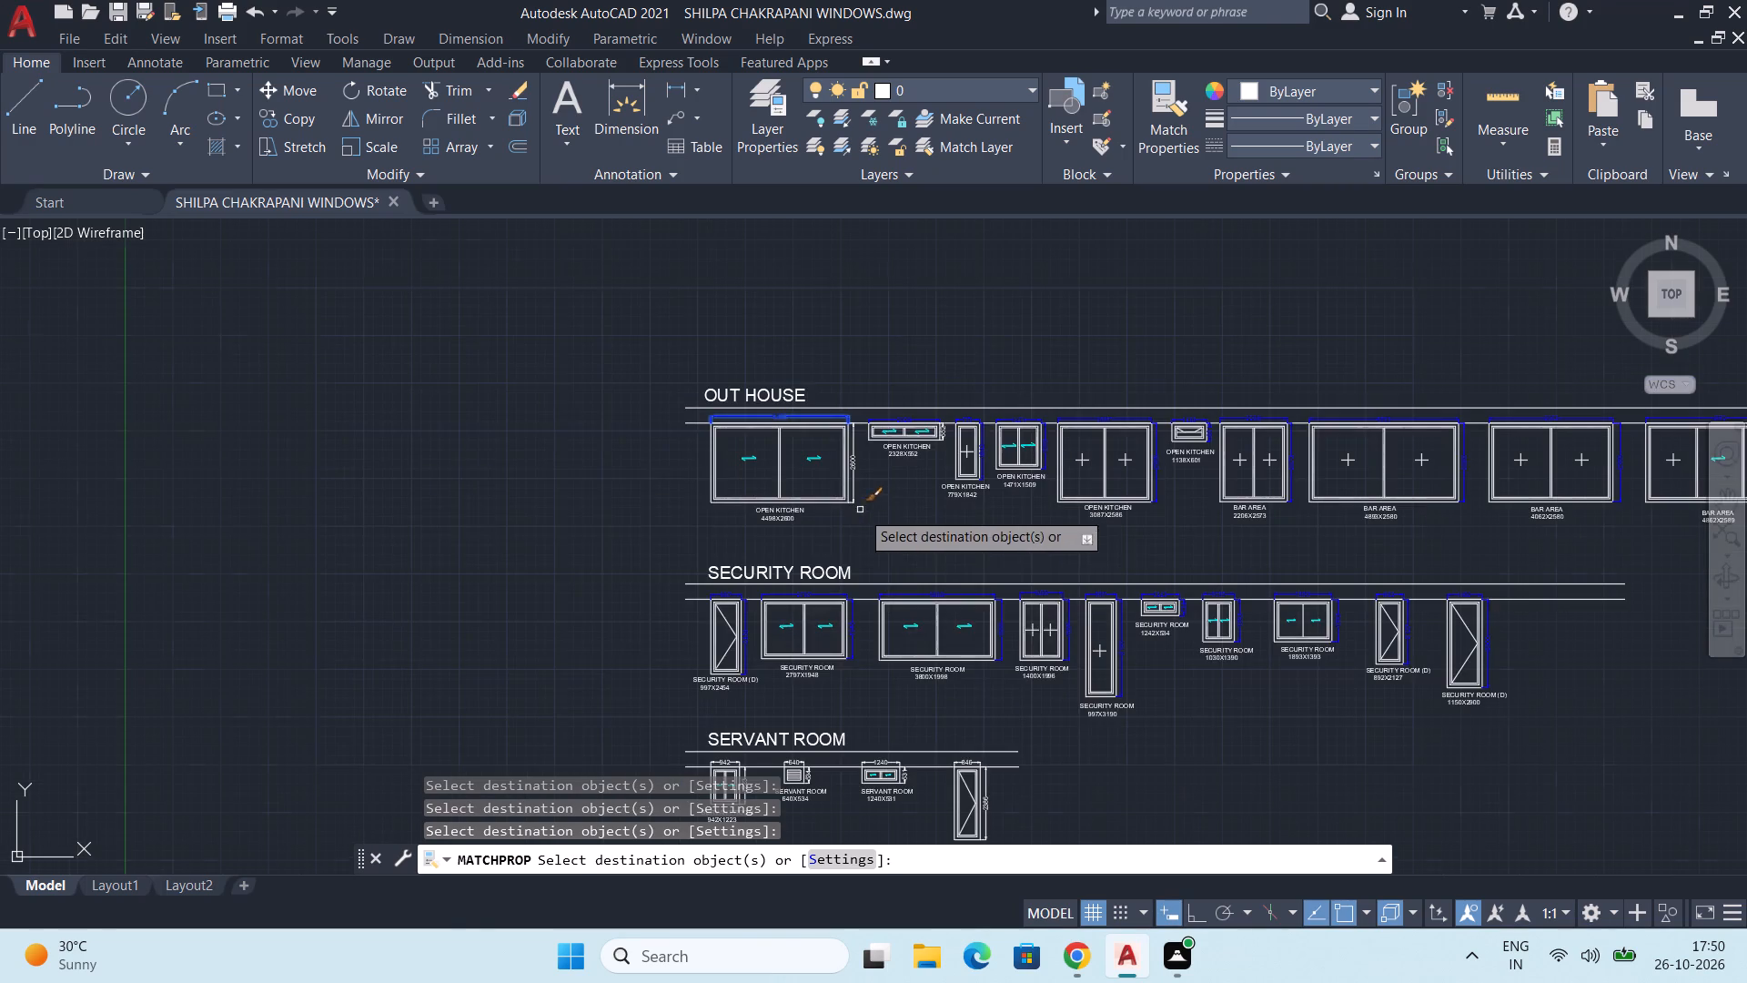
middle_click_drag(872, 603, 884, 408)
scroll(809, 554, "up", 2)
middle_click_drag(813, 610, 881, 473)
scroll(624, 461, "up", 2)
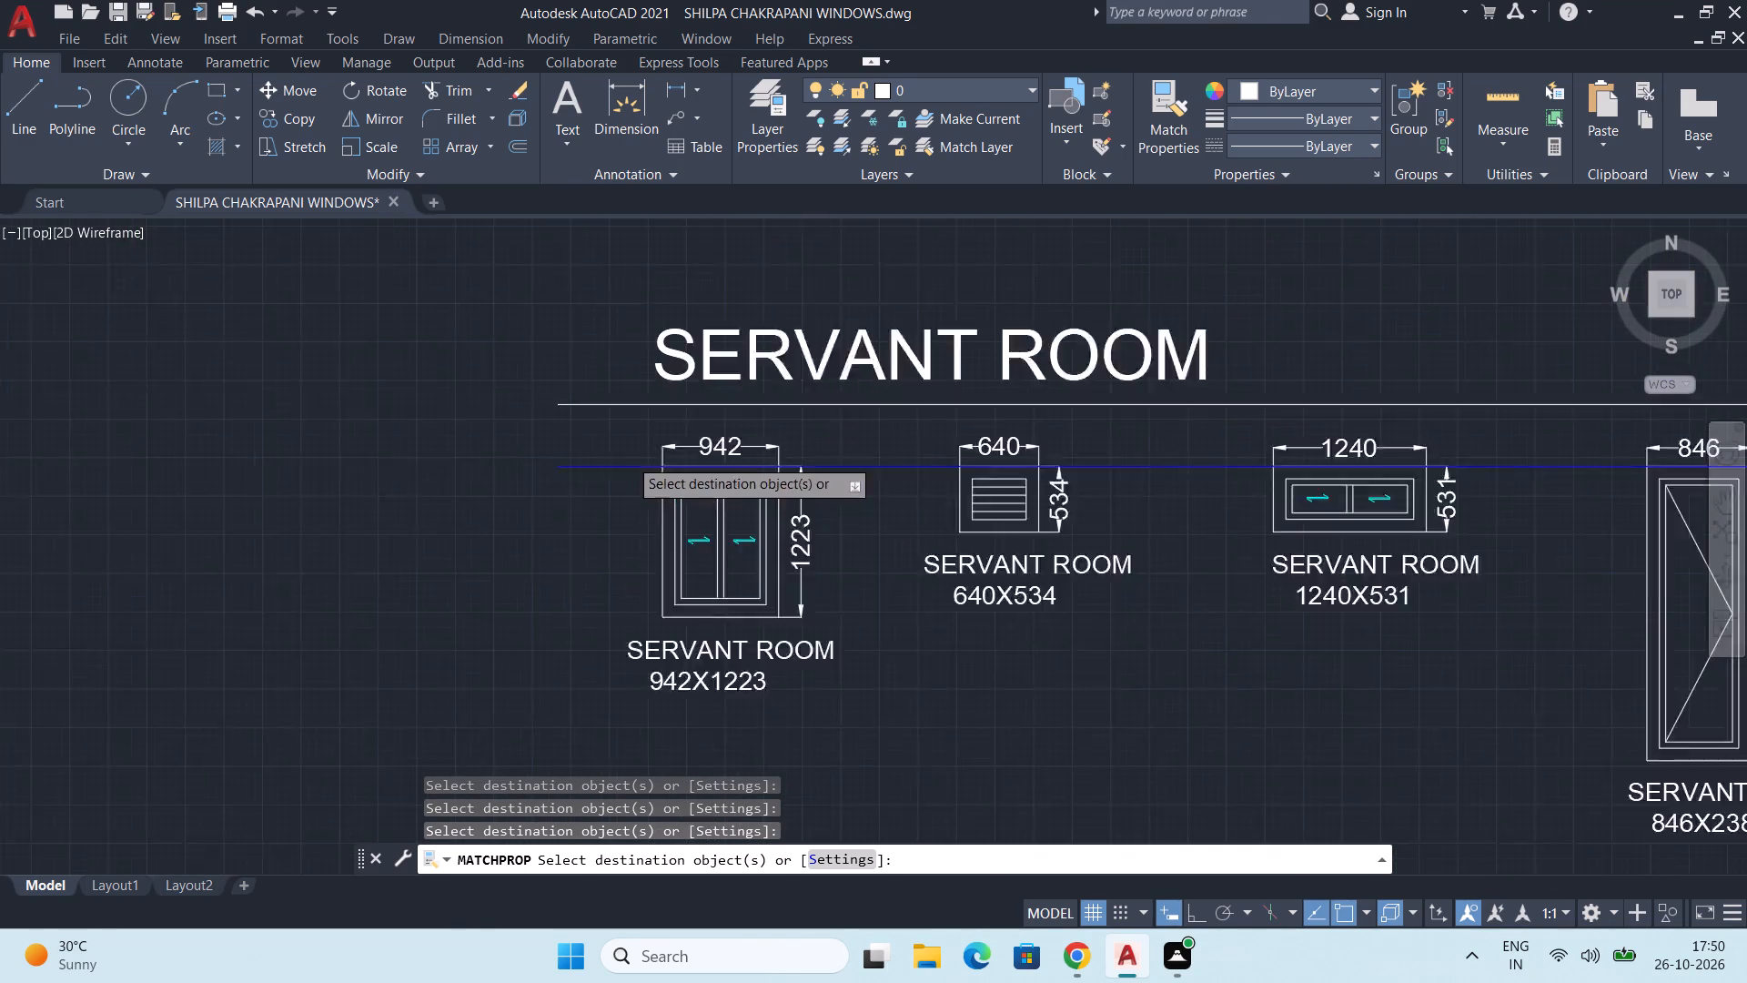
left_click(782, 437)
left_click(892, 586)
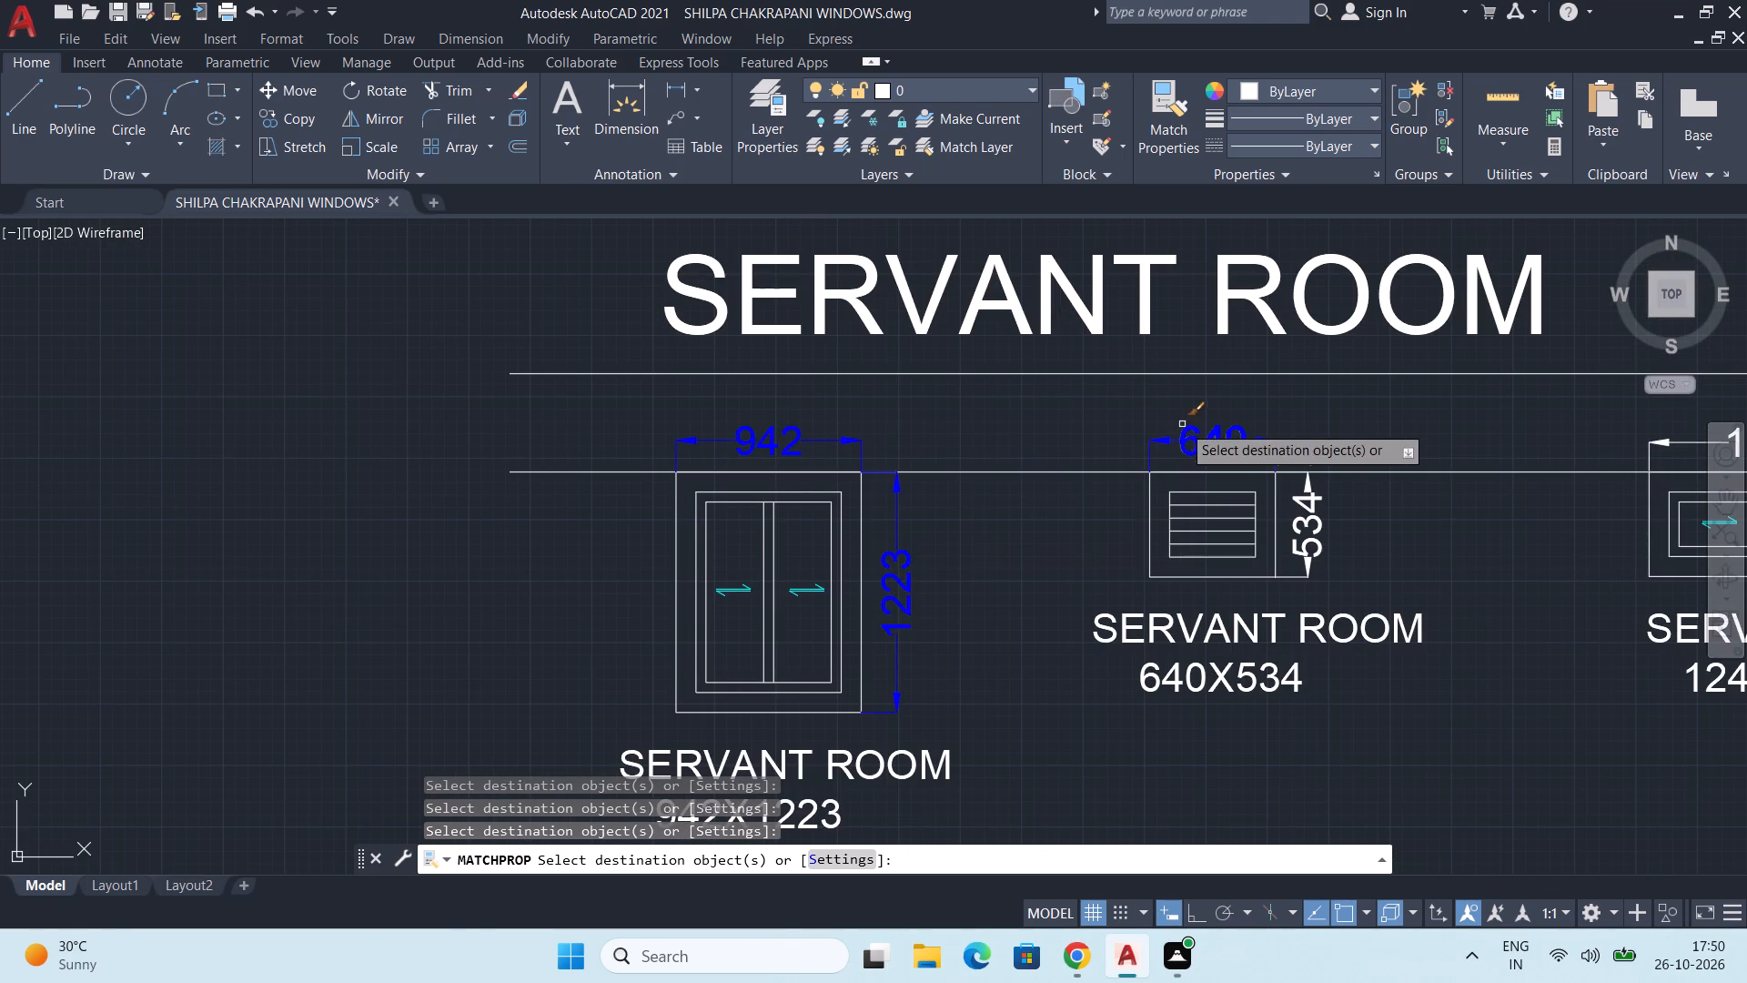
left_click(1177, 437)
left_click(1298, 510)
left_click(1301, 525)
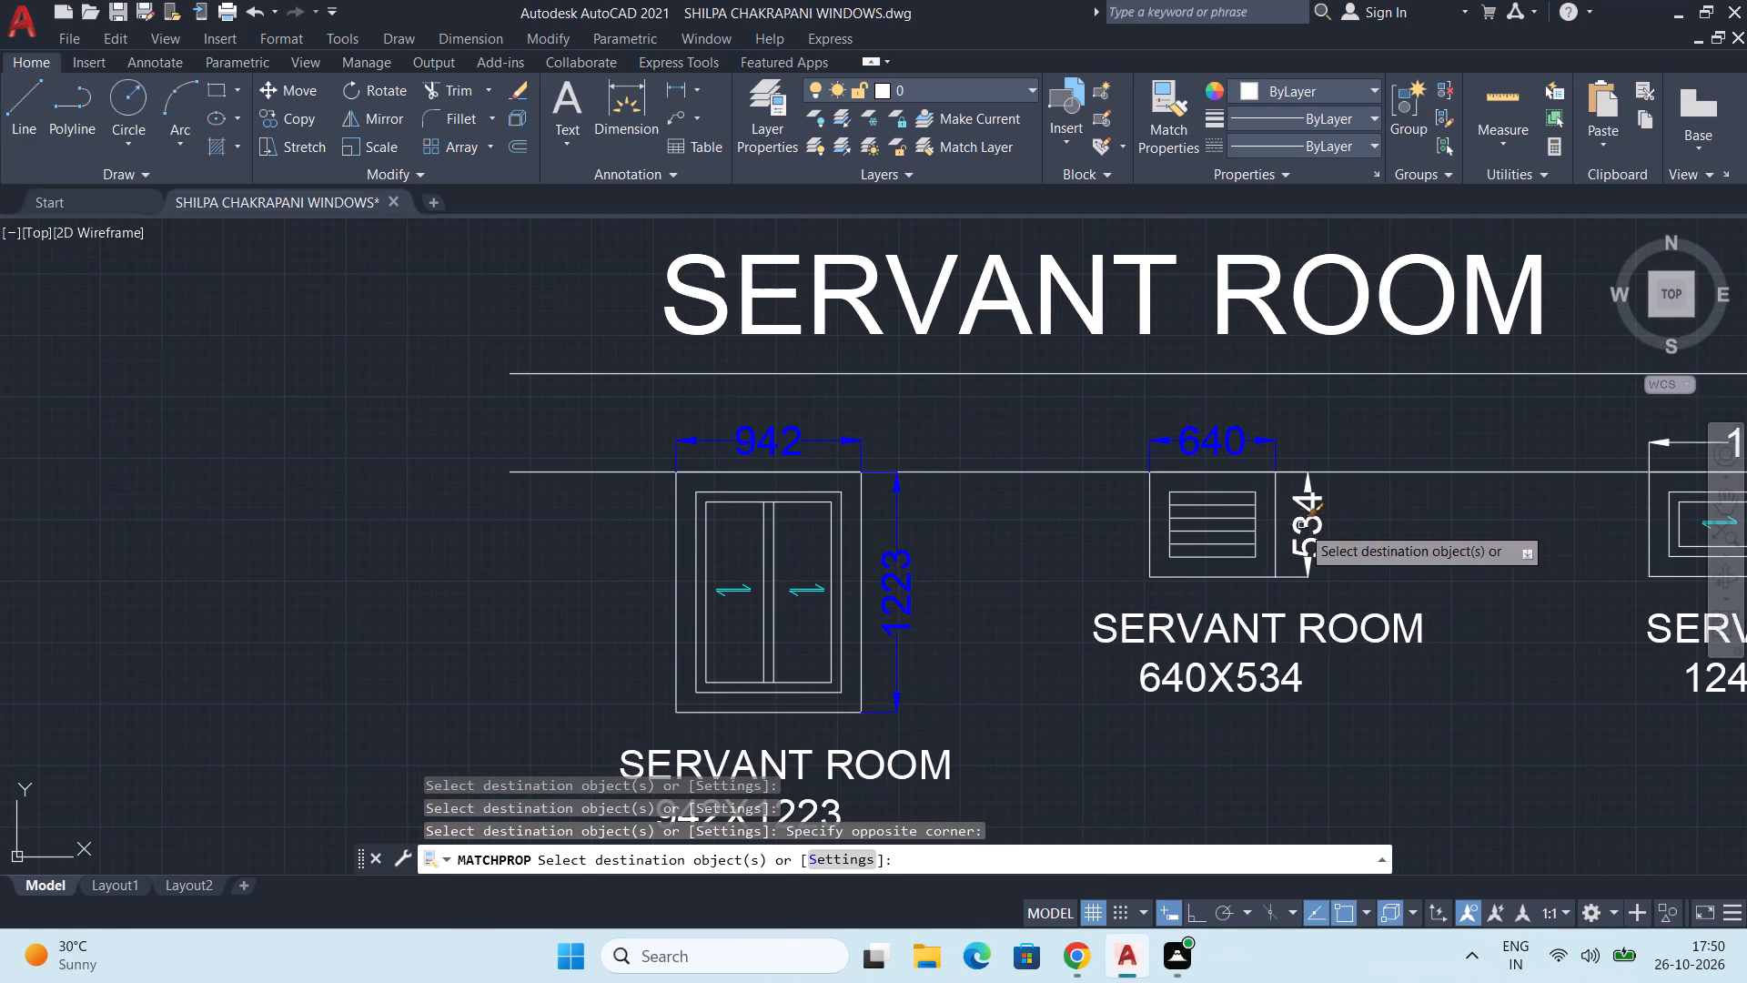
left_click(1310, 512)
Match the blue dimension properties onto the dimensions of the 1240X531 window and the 846X2386 door in the SERVANT ROOM row.
middle_click_drag(1403, 527, 1009, 497)
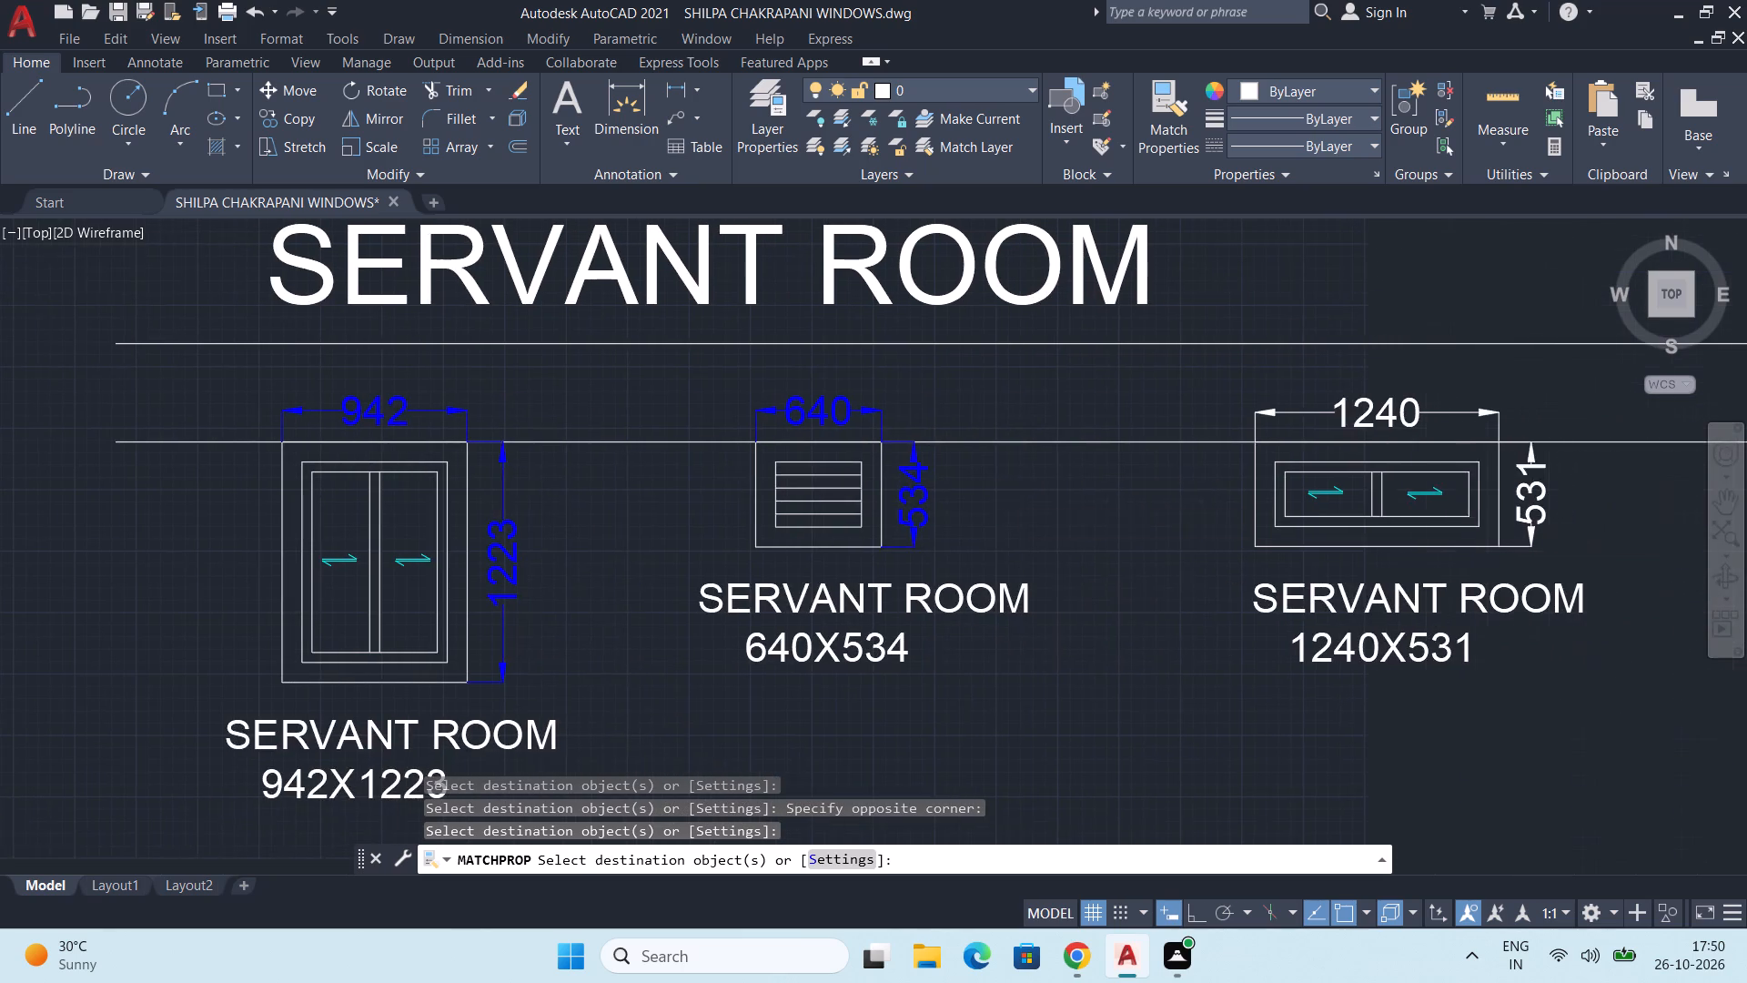
left_click(1393, 419)
left_click(1542, 491)
scroll(1506, 471, "down", 1)
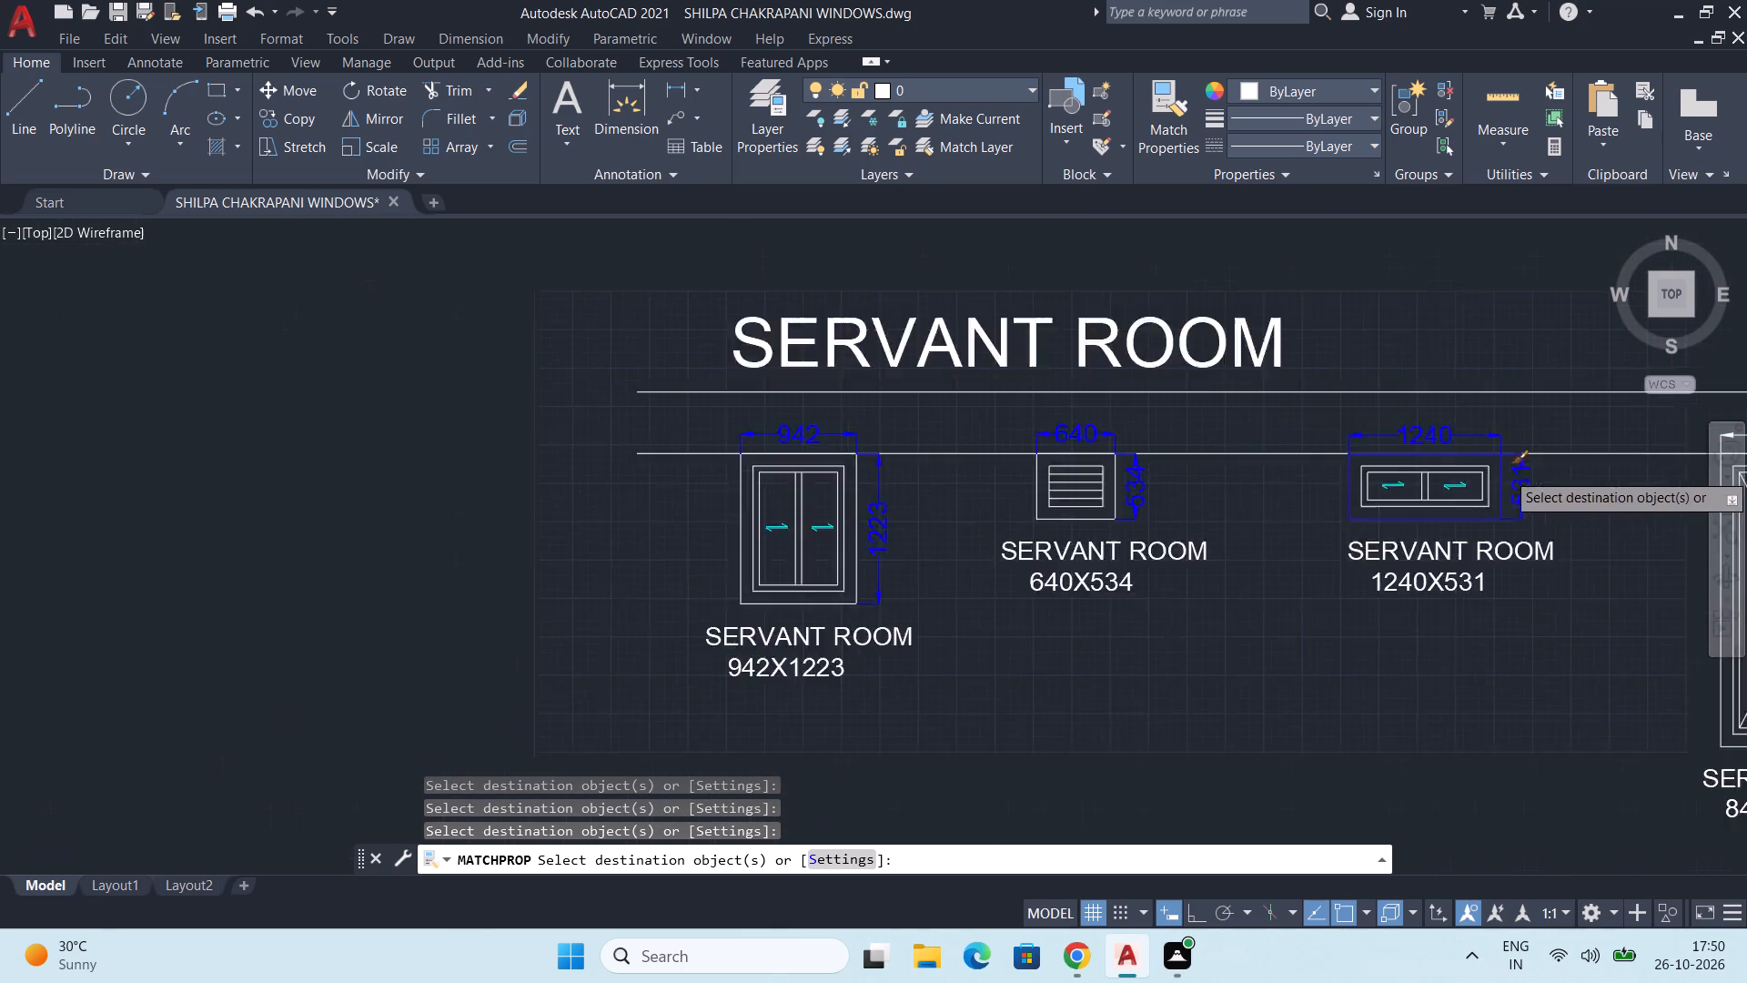
scroll(1507, 471, "down", 1)
middle_click_drag(1479, 531, 932, 528)
scroll(1129, 475, "up", 2)
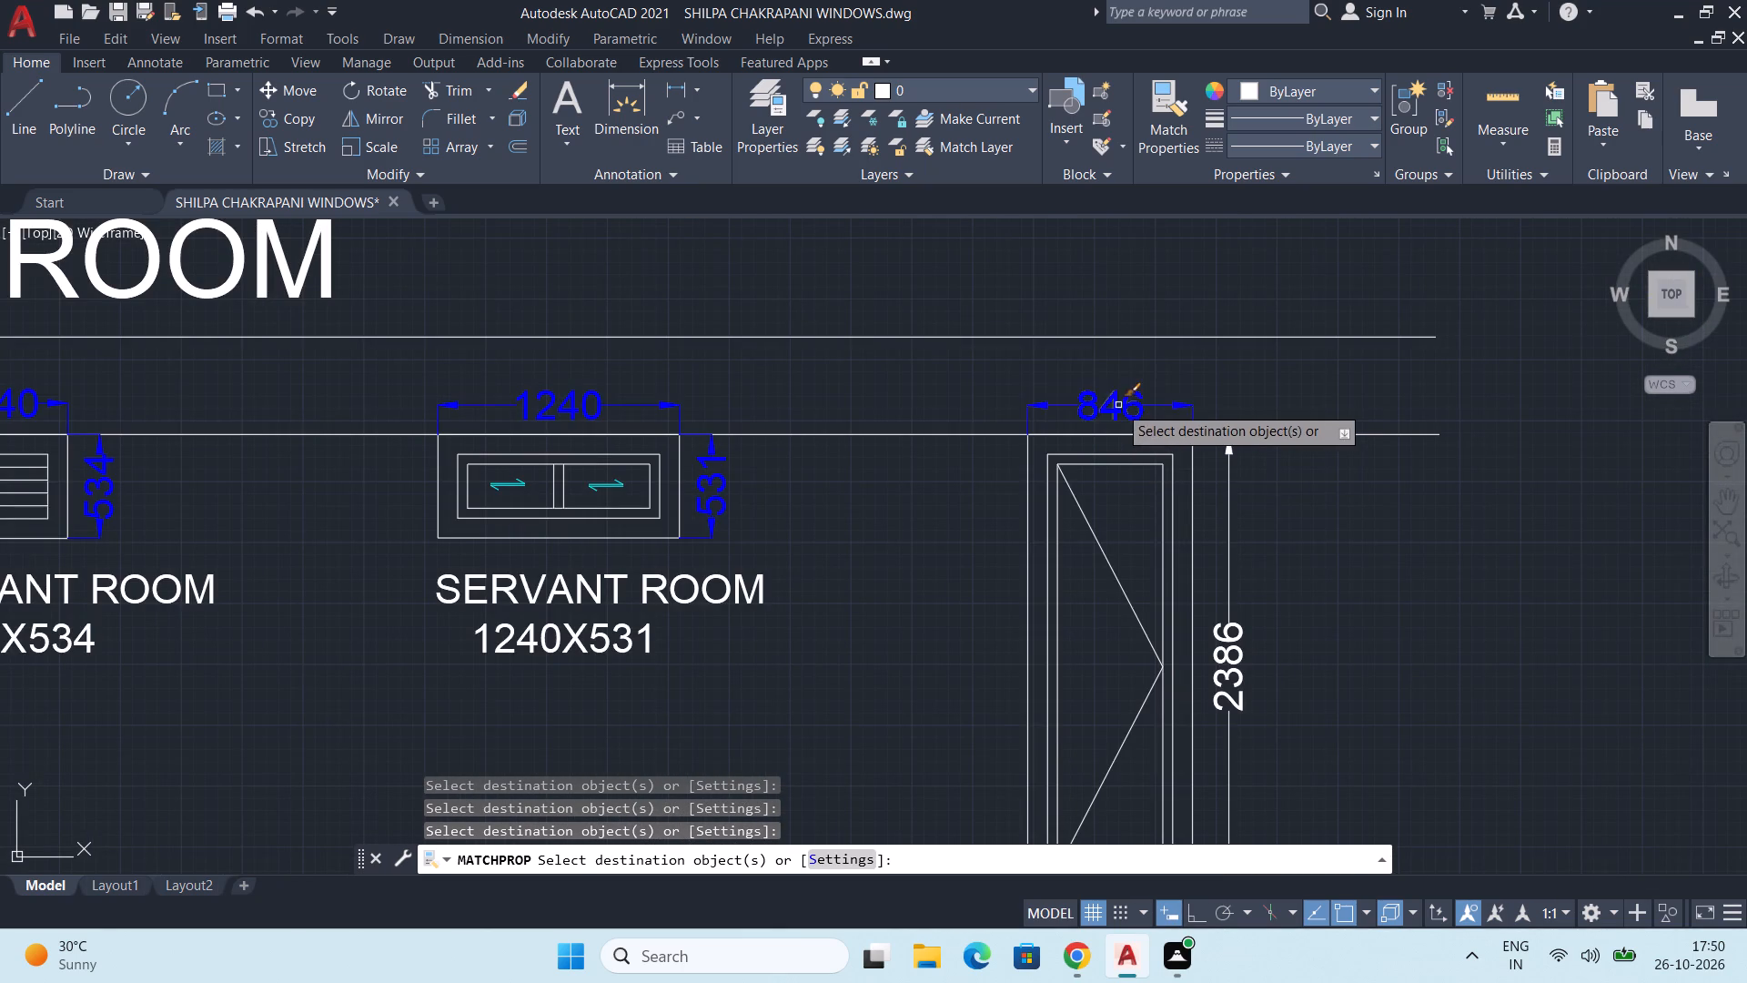
left_click(1118, 405)
left_click(1237, 652)
Match the blue dimension properties onto the width and height dimensions of the 542X2173 GBR window in the HOUSE row.
scroll(1279, 559, "down", 2)
middle_click_drag(1277, 623, 1192, 391)
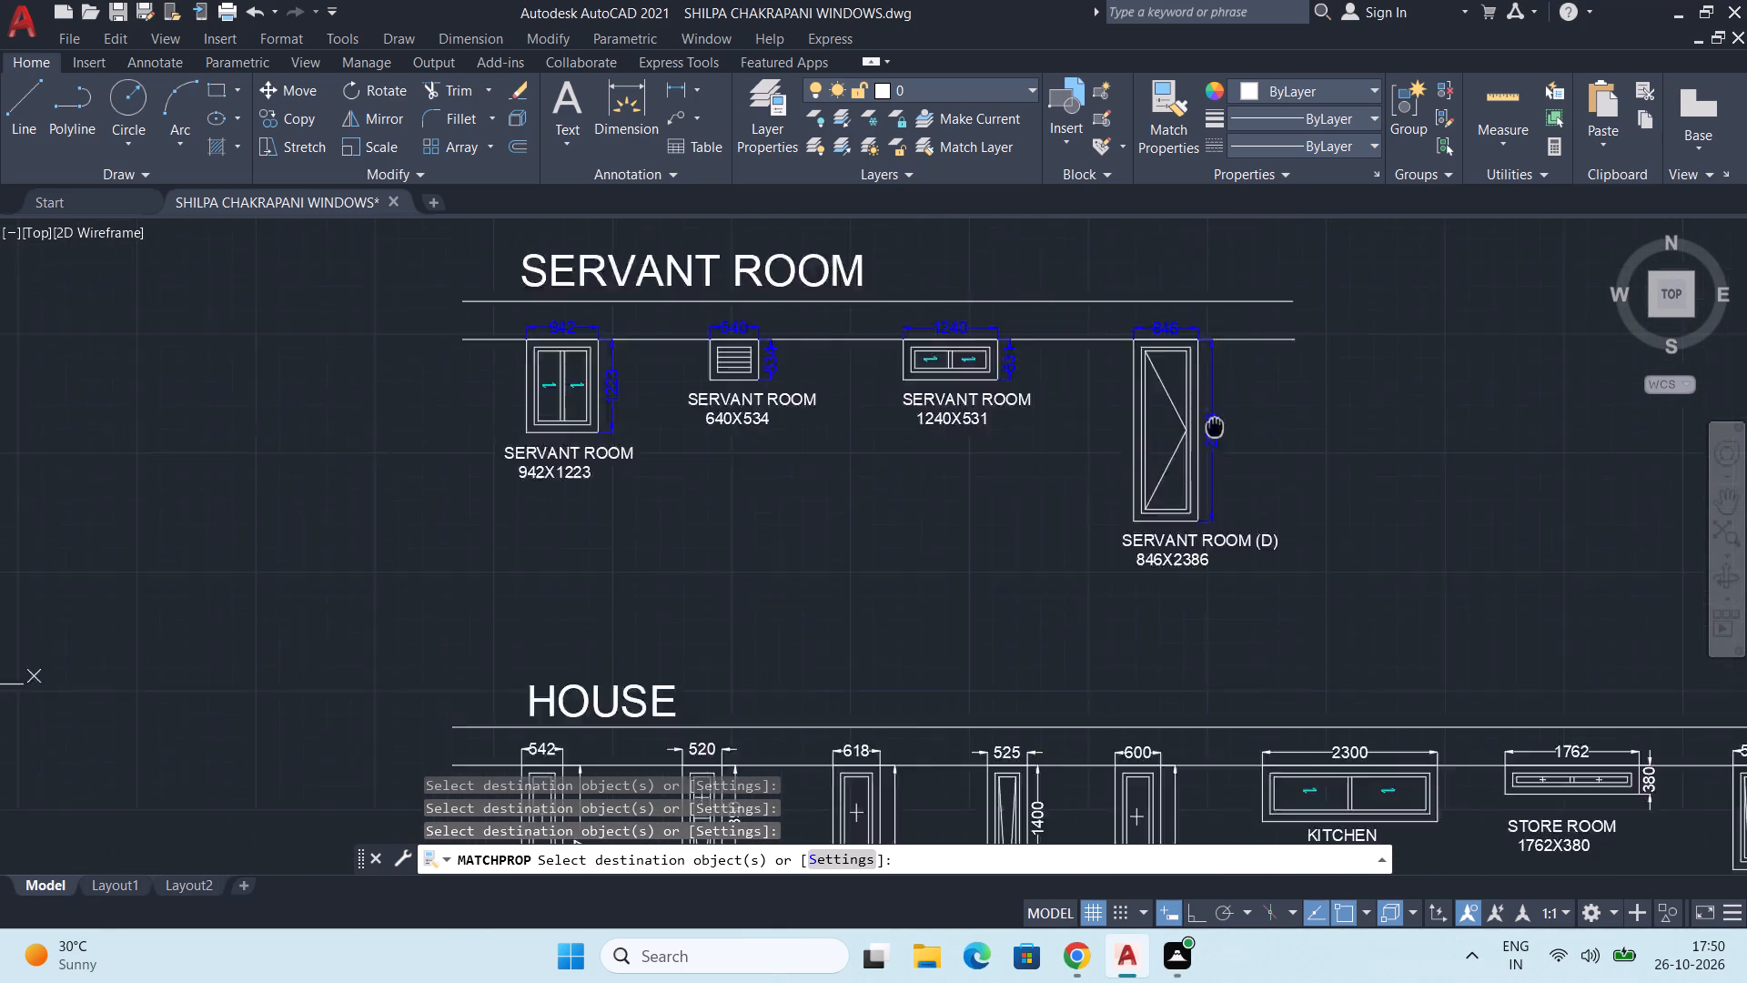
middle_click_drag(1192, 391, 1156, 331)
middle_click_drag(984, 570, 990, 350)
scroll(979, 384, "down", 2)
scroll(767, 435, "up", 2)
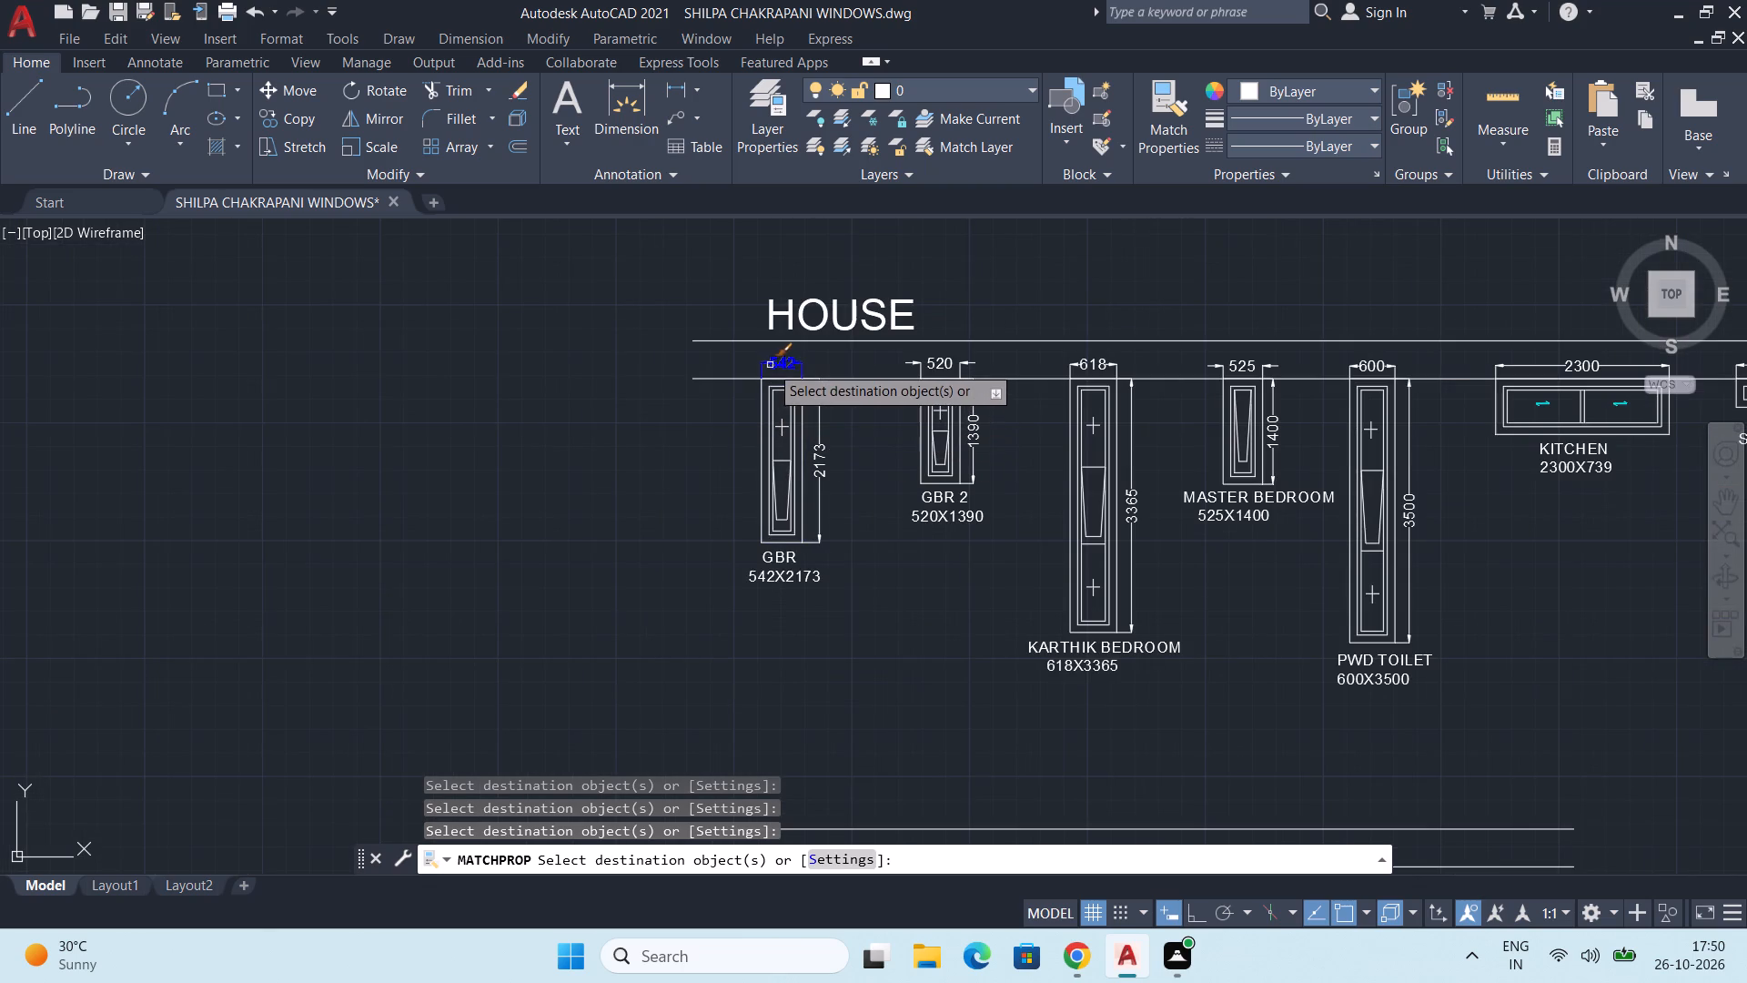
left_click(783, 362)
scroll(844, 422, "up", 3)
left_click(718, 532)
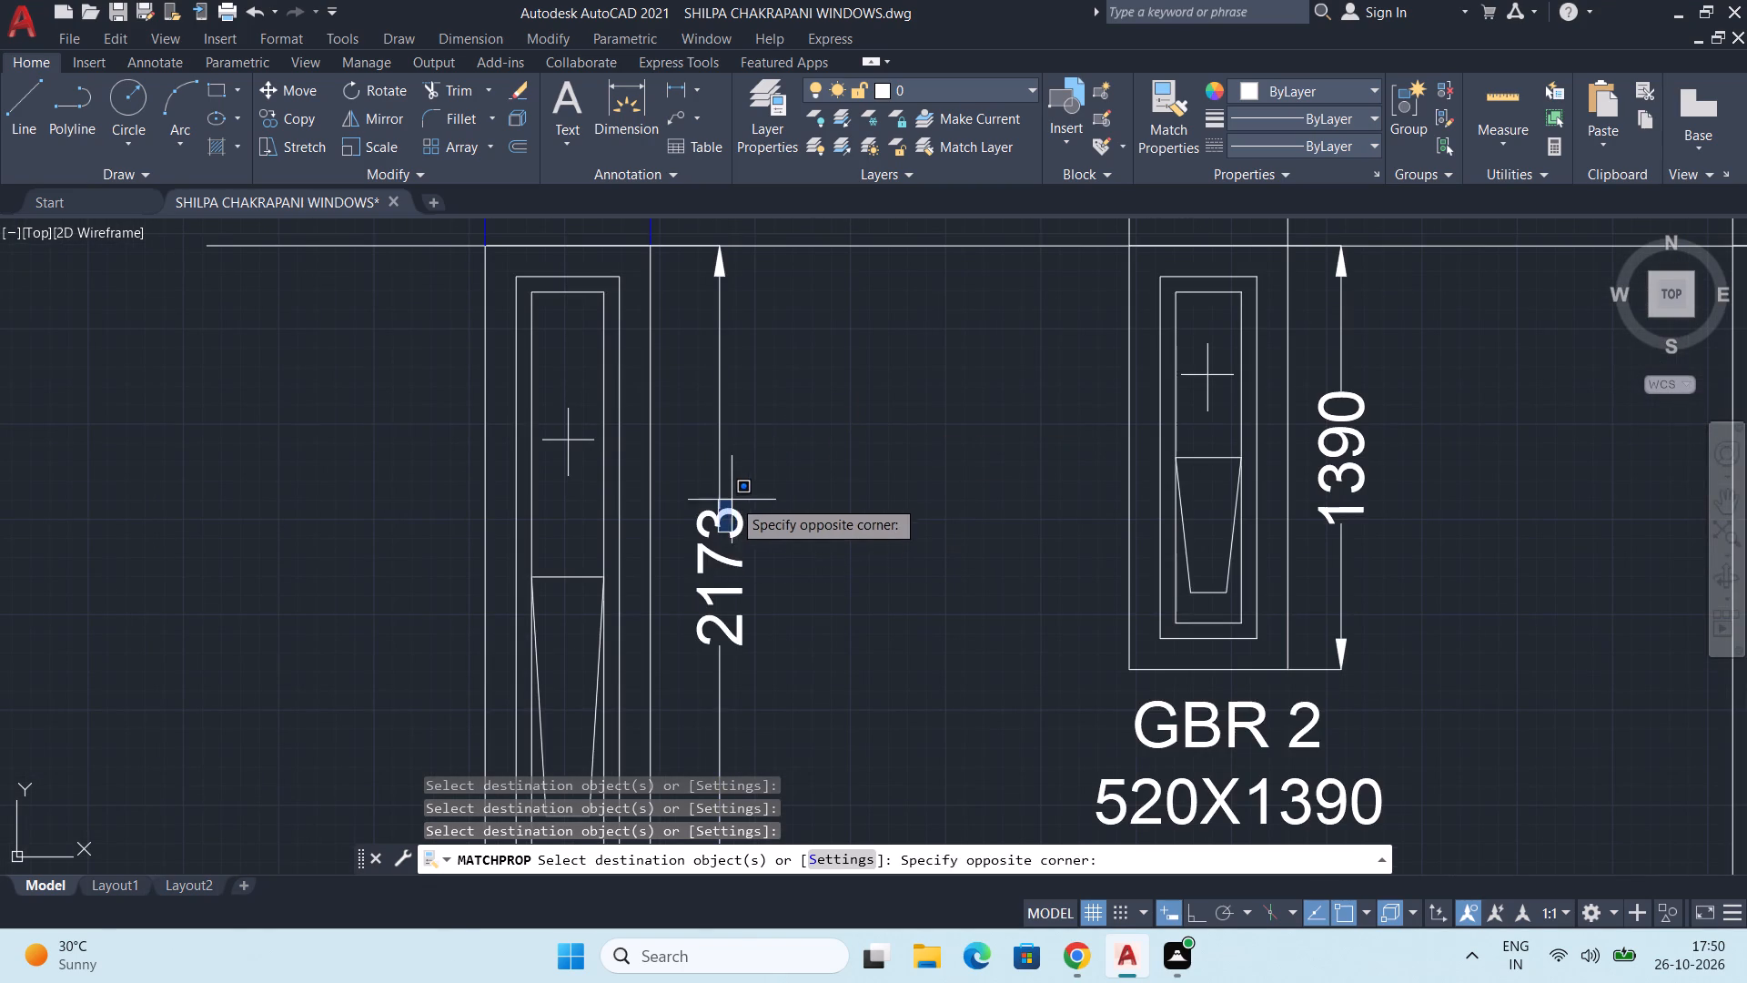
left_click(737, 495)
left_click(718, 516)
Match the blue dimension properties onto the dimensions of the GBR 2 520X1390 and KARTHIK BEDROOM 618X3365 windows in the HOUSE row.
scroll(1019, 326, "down", 1)
middle_click_drag(1004, 336, 765, 426)
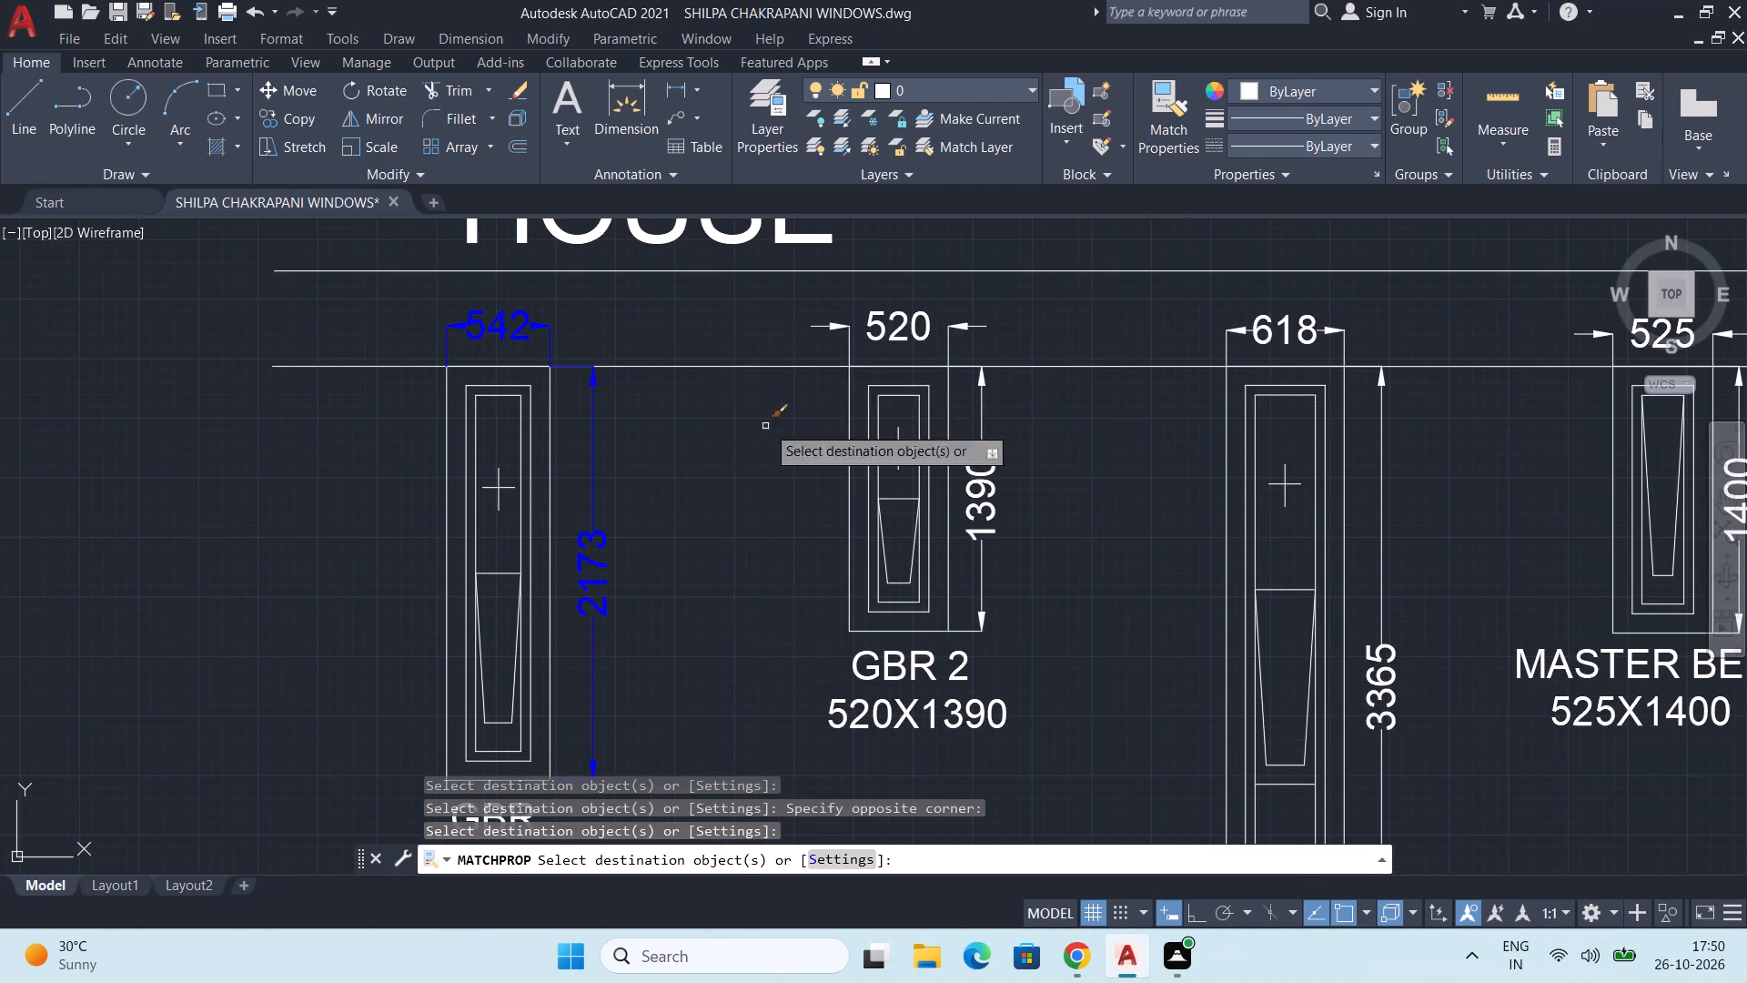
left_click(898, 323)
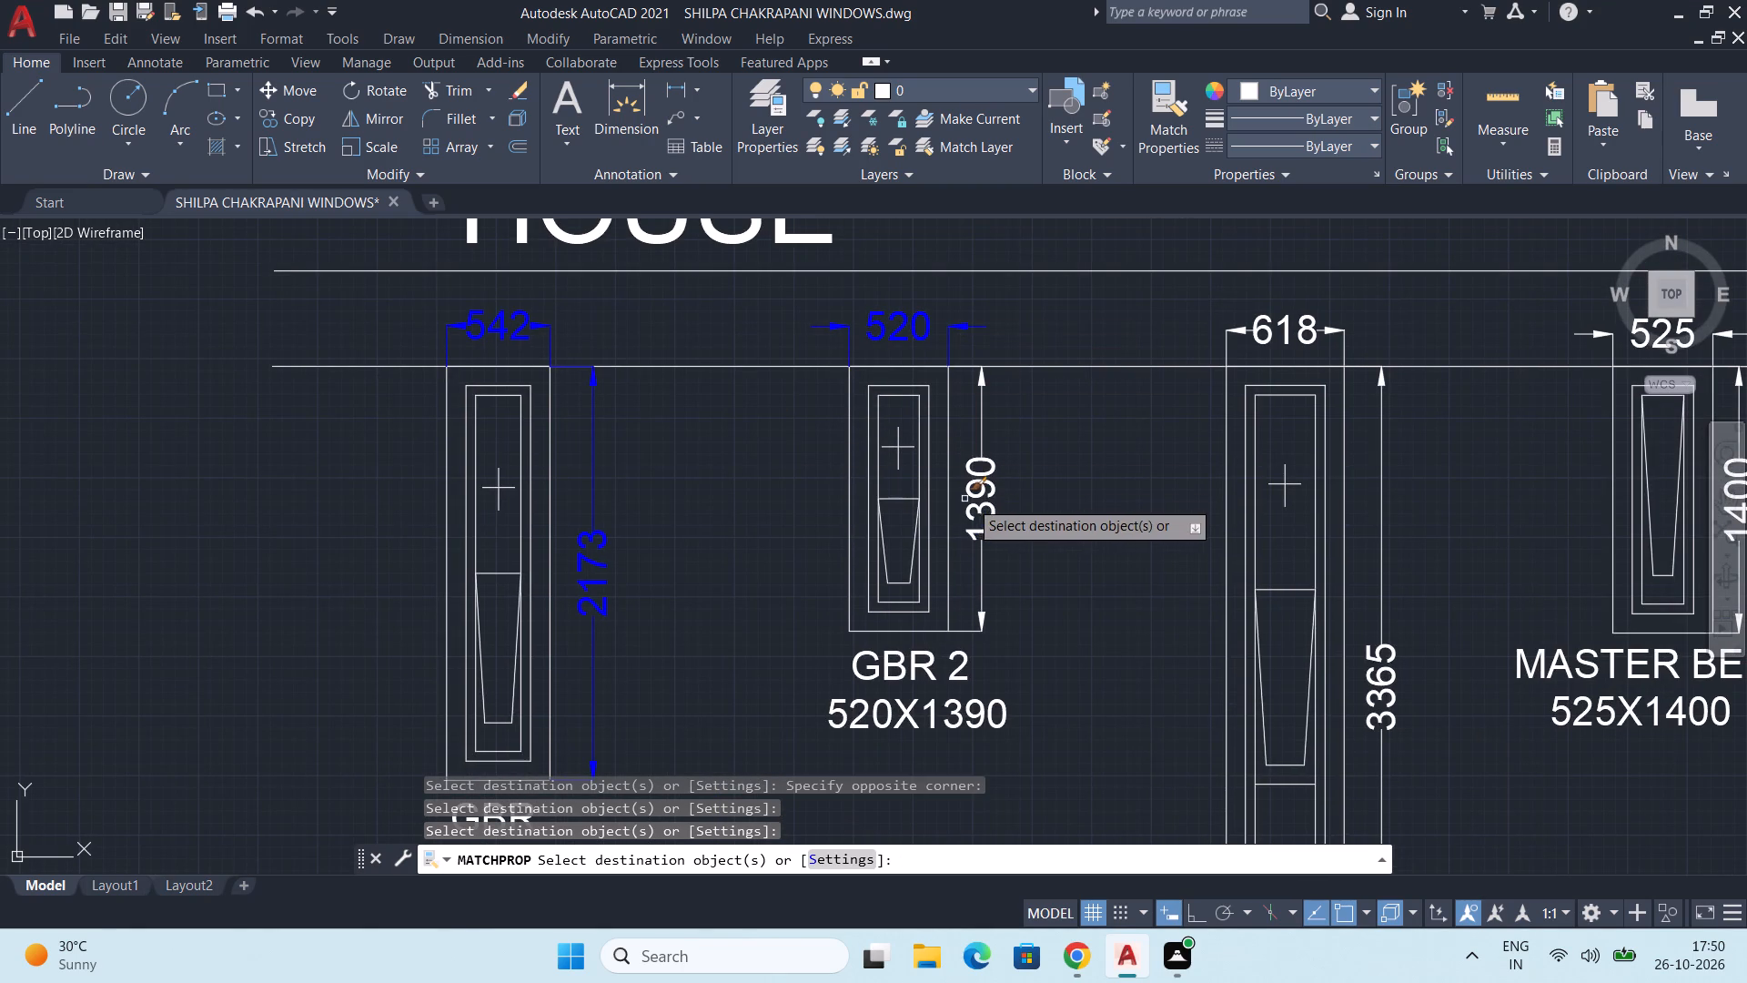
left_click(983, 503)
left_click(1257, 331)
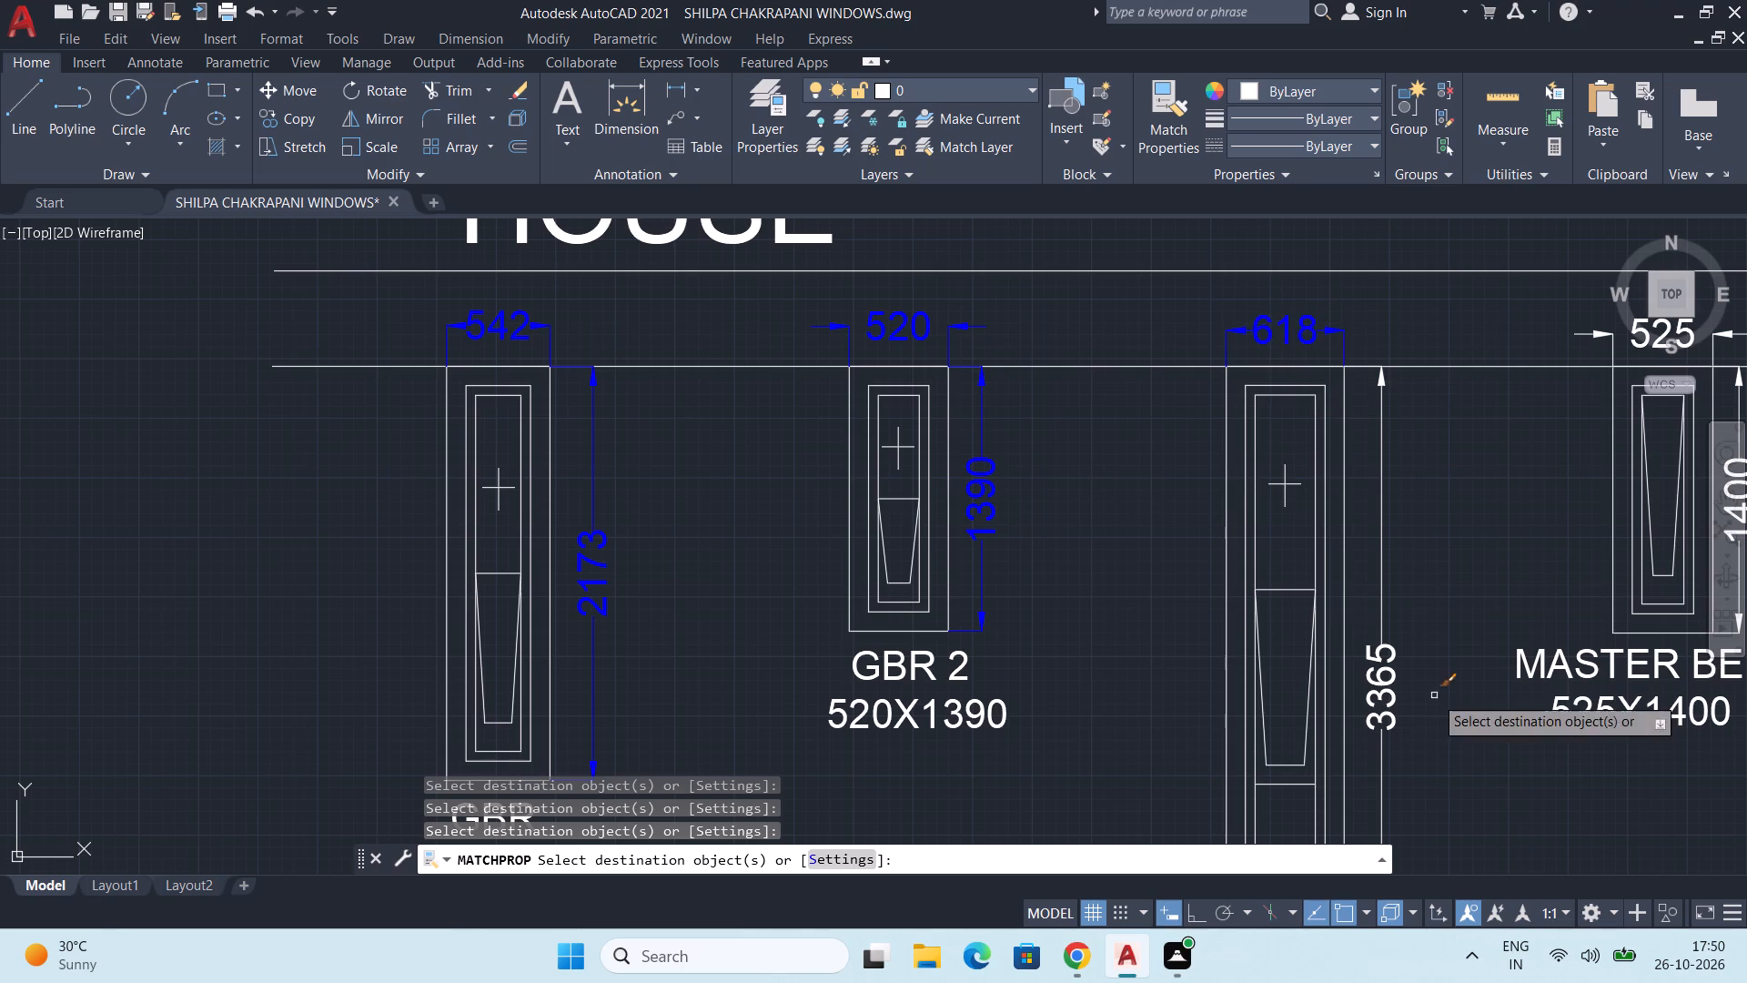
left_click(1384, 679)
Match the blue dimension properties onto the dimensions of the MASTER BEDROOM 525X1400 and PWD TOILET 600X3500 windows.
middle_click_drag(1514, 472, 894, 447)
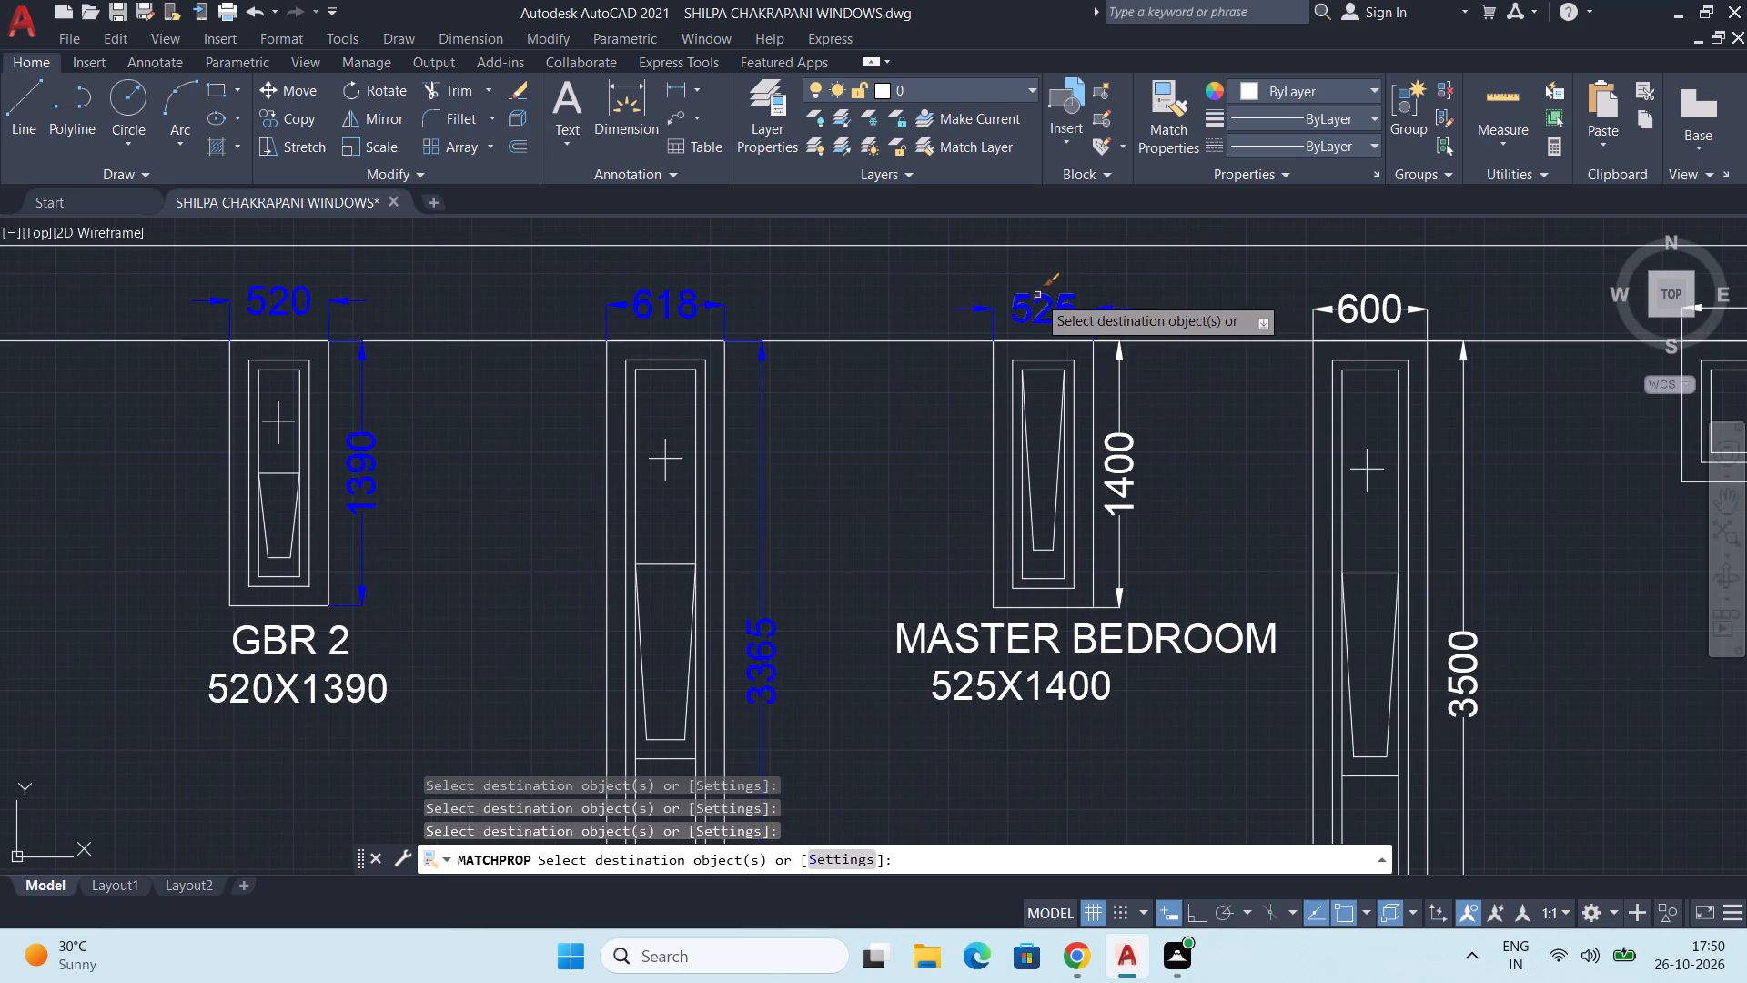
left_click(1037, 295)
left_click(1123, 469)
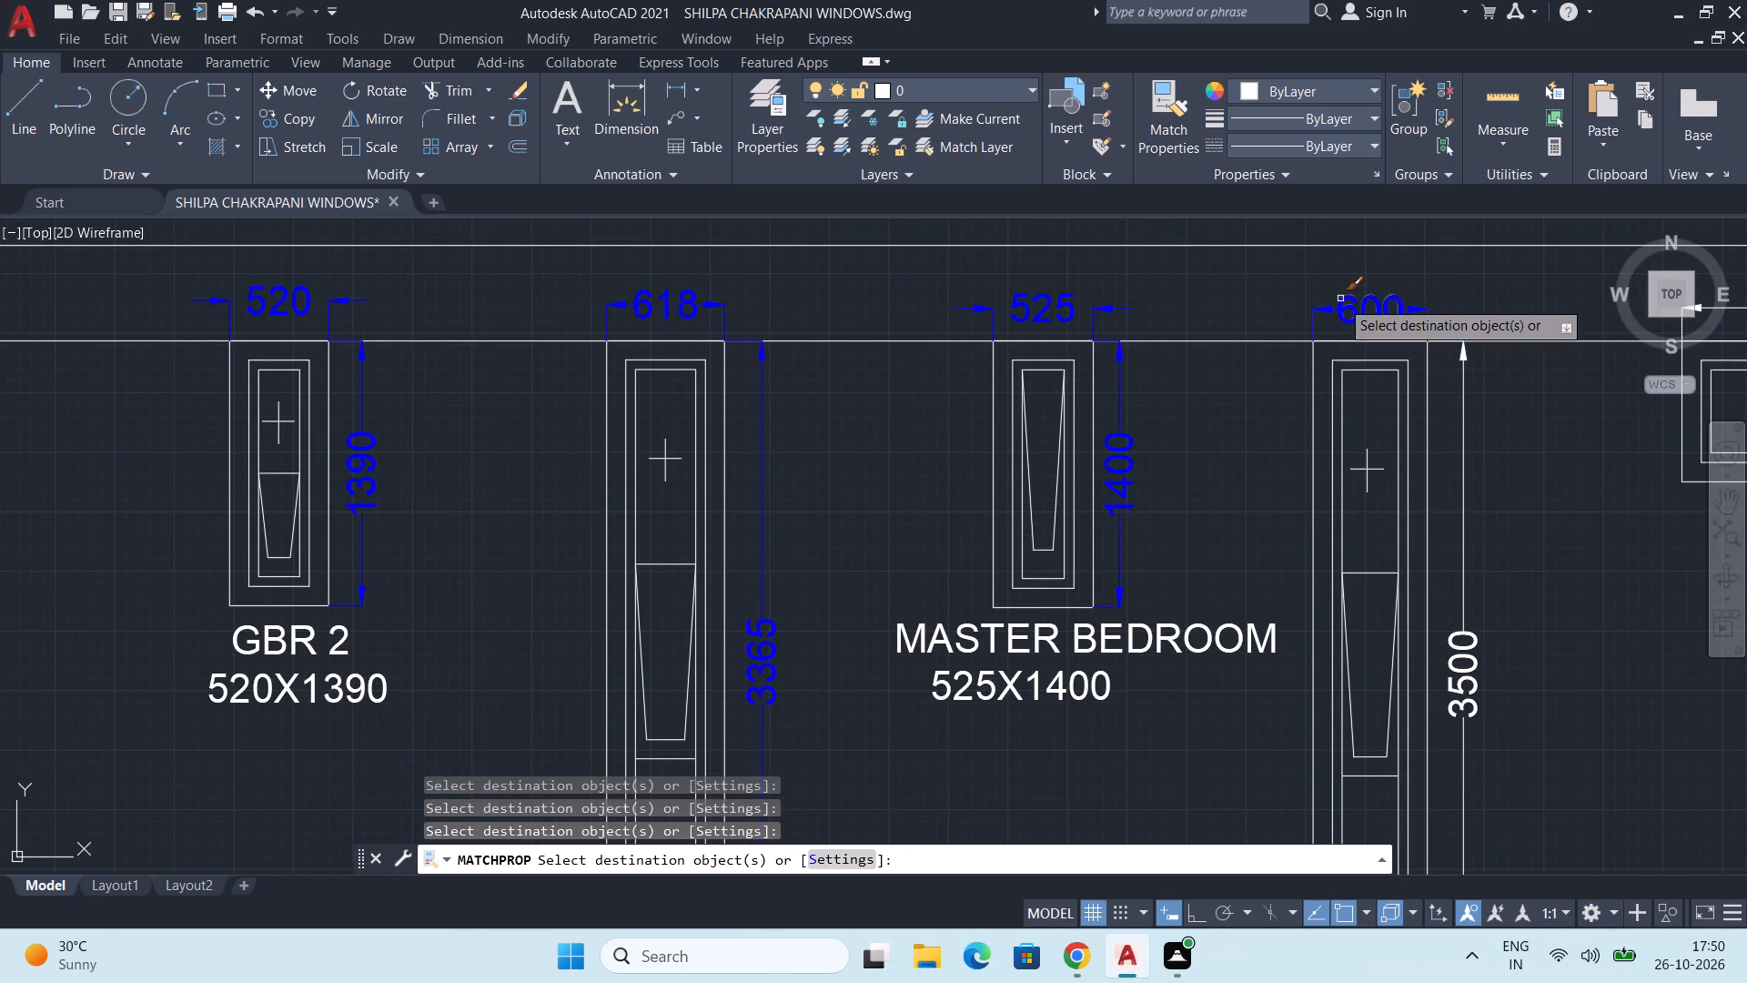
left_click(1340, 301)
left_click(1454, 681)
Match the blue dimension properties onto the KITCHEN window's 2300 width dimension and both dimensions of the 1762X380 STORE ROOM window.
scroll(1464, 624, "down", 2)
middle_click_drag(1478, 626, 1030, 522)
scroll(1185, 414, "up", 2)
left_click(1187, 364)
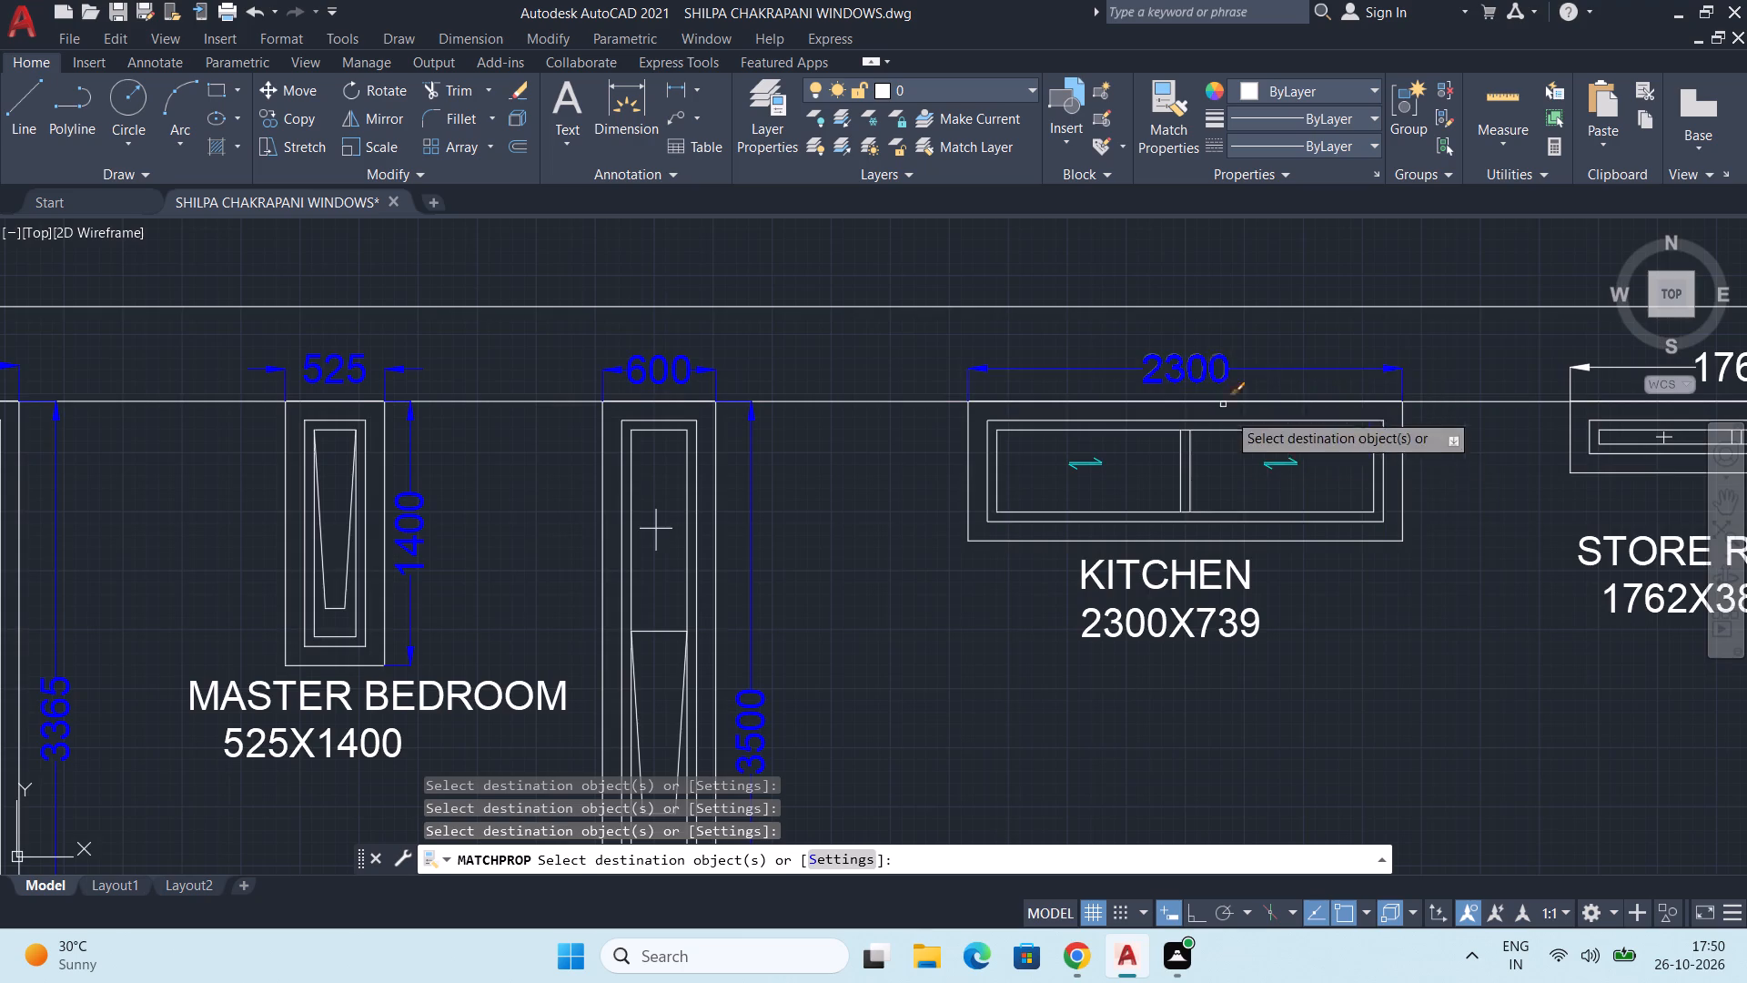
middle_click_drag(1181, 443, 943, 338)
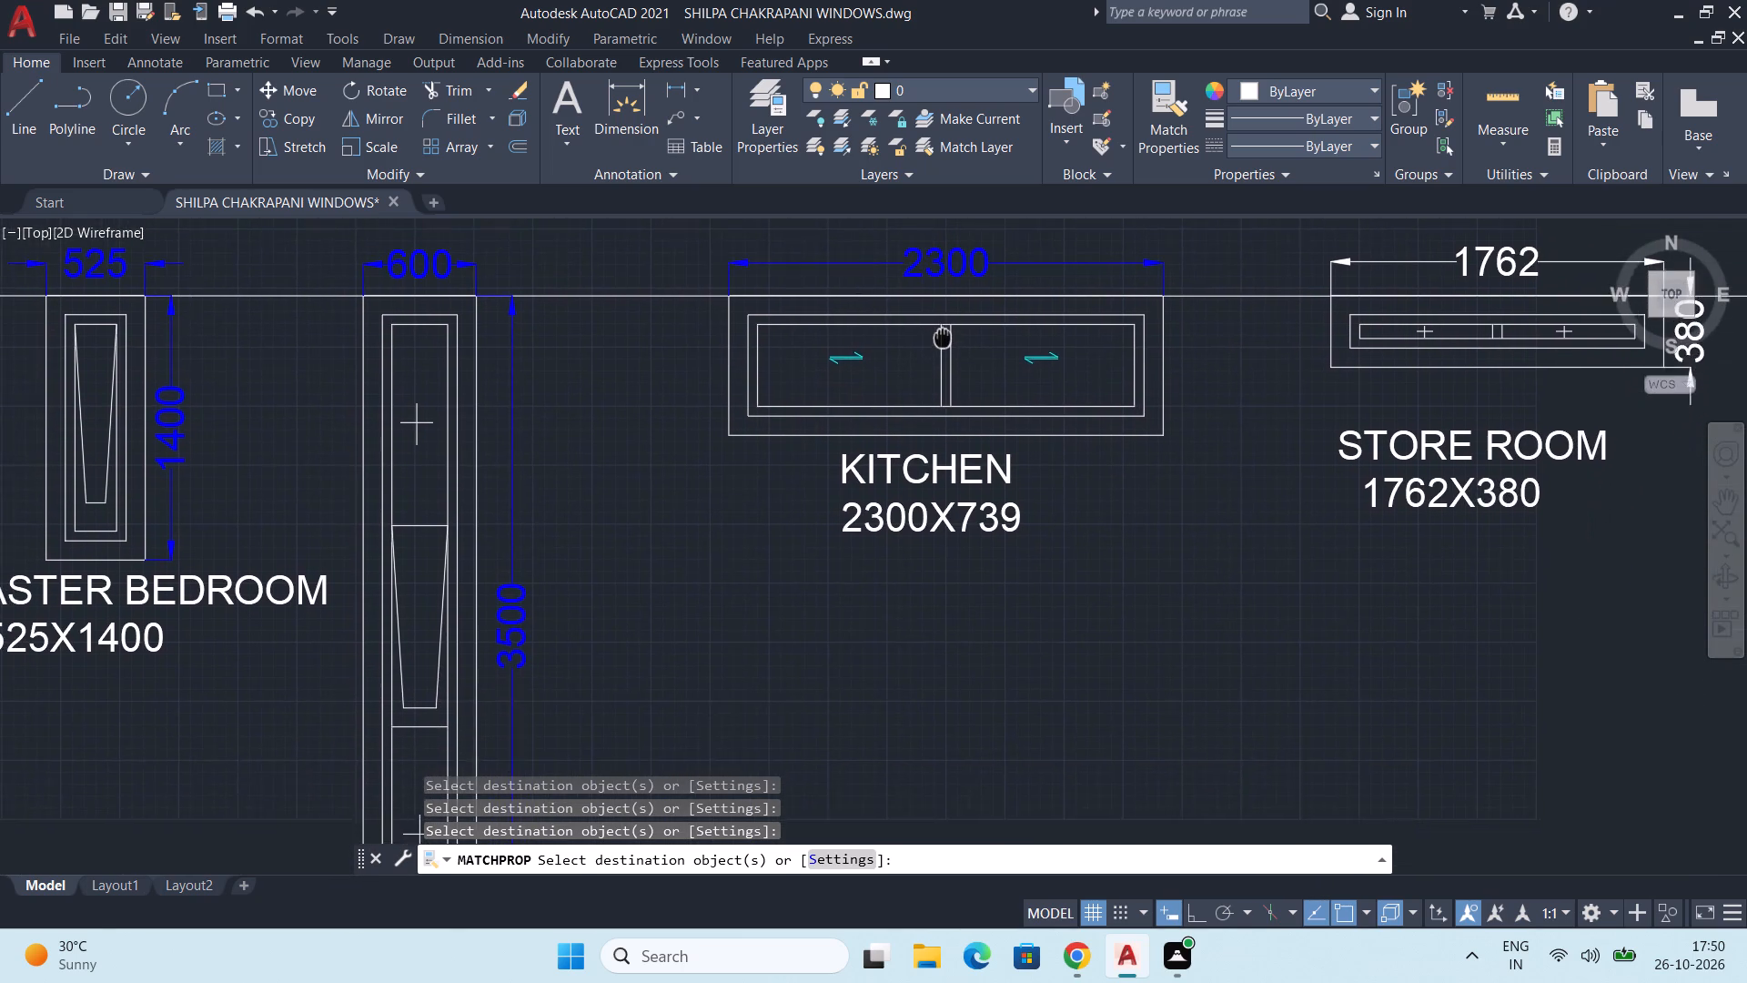
middle_click_drag(943, 338, 934, 452)
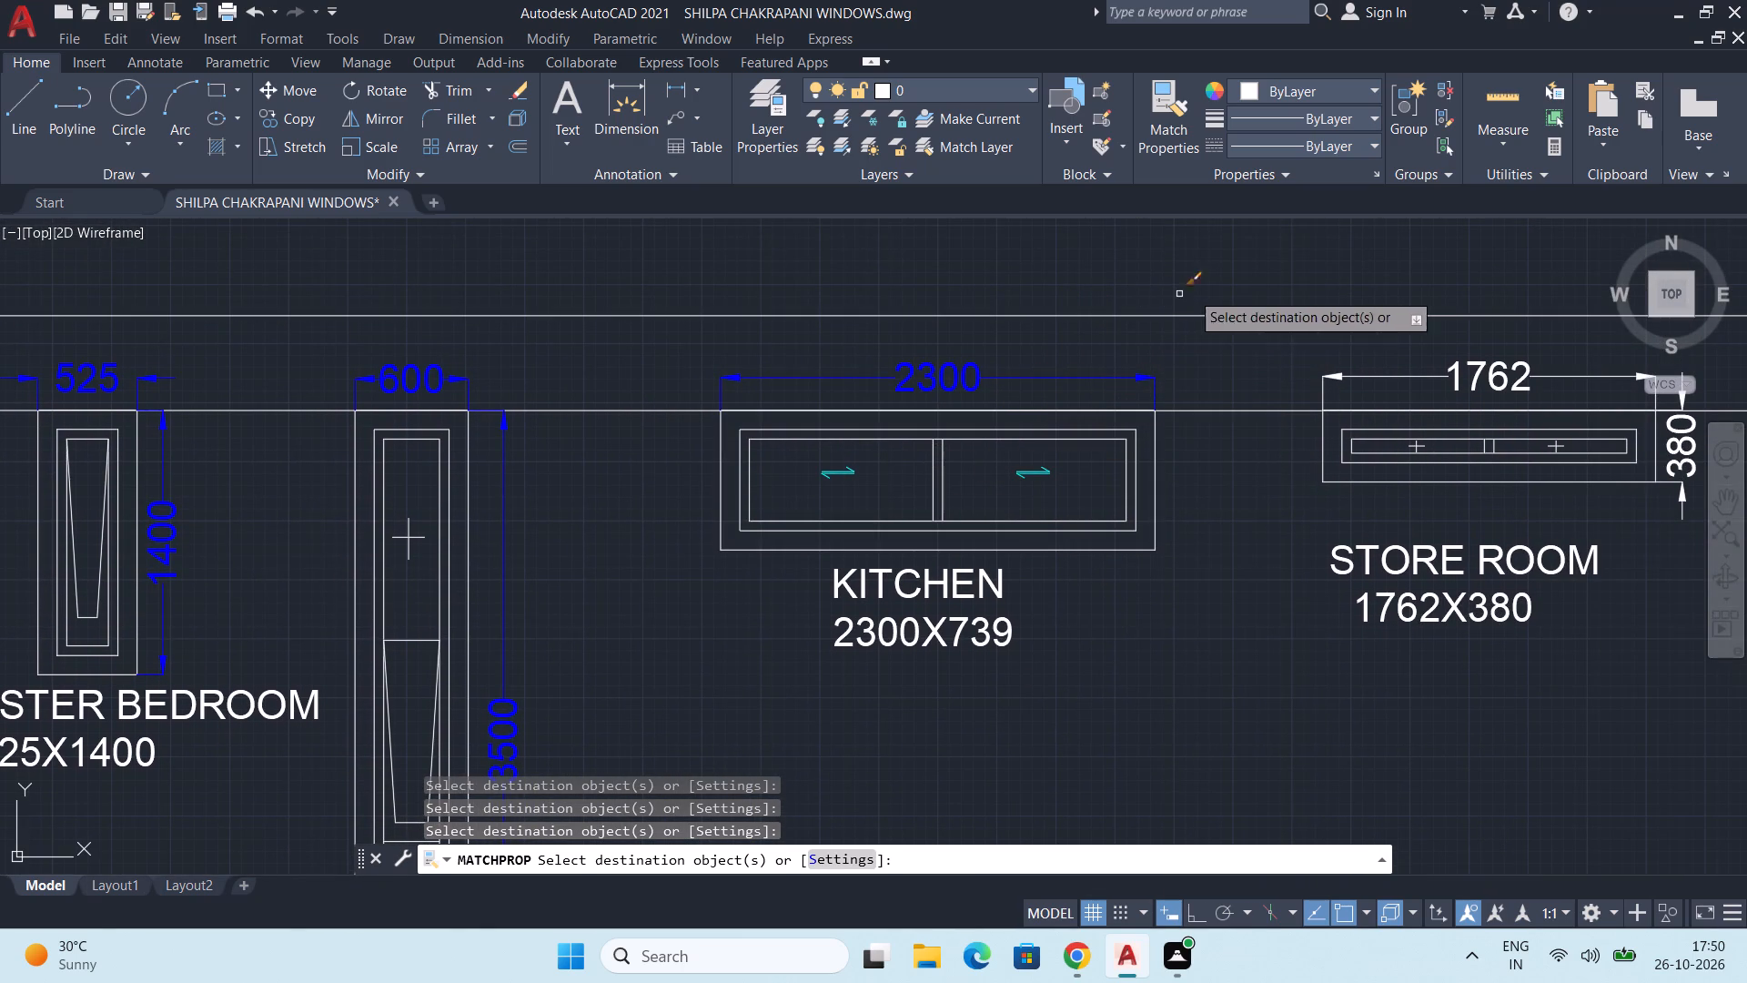
left_click(1439, 371)
left_click(1476, 380)
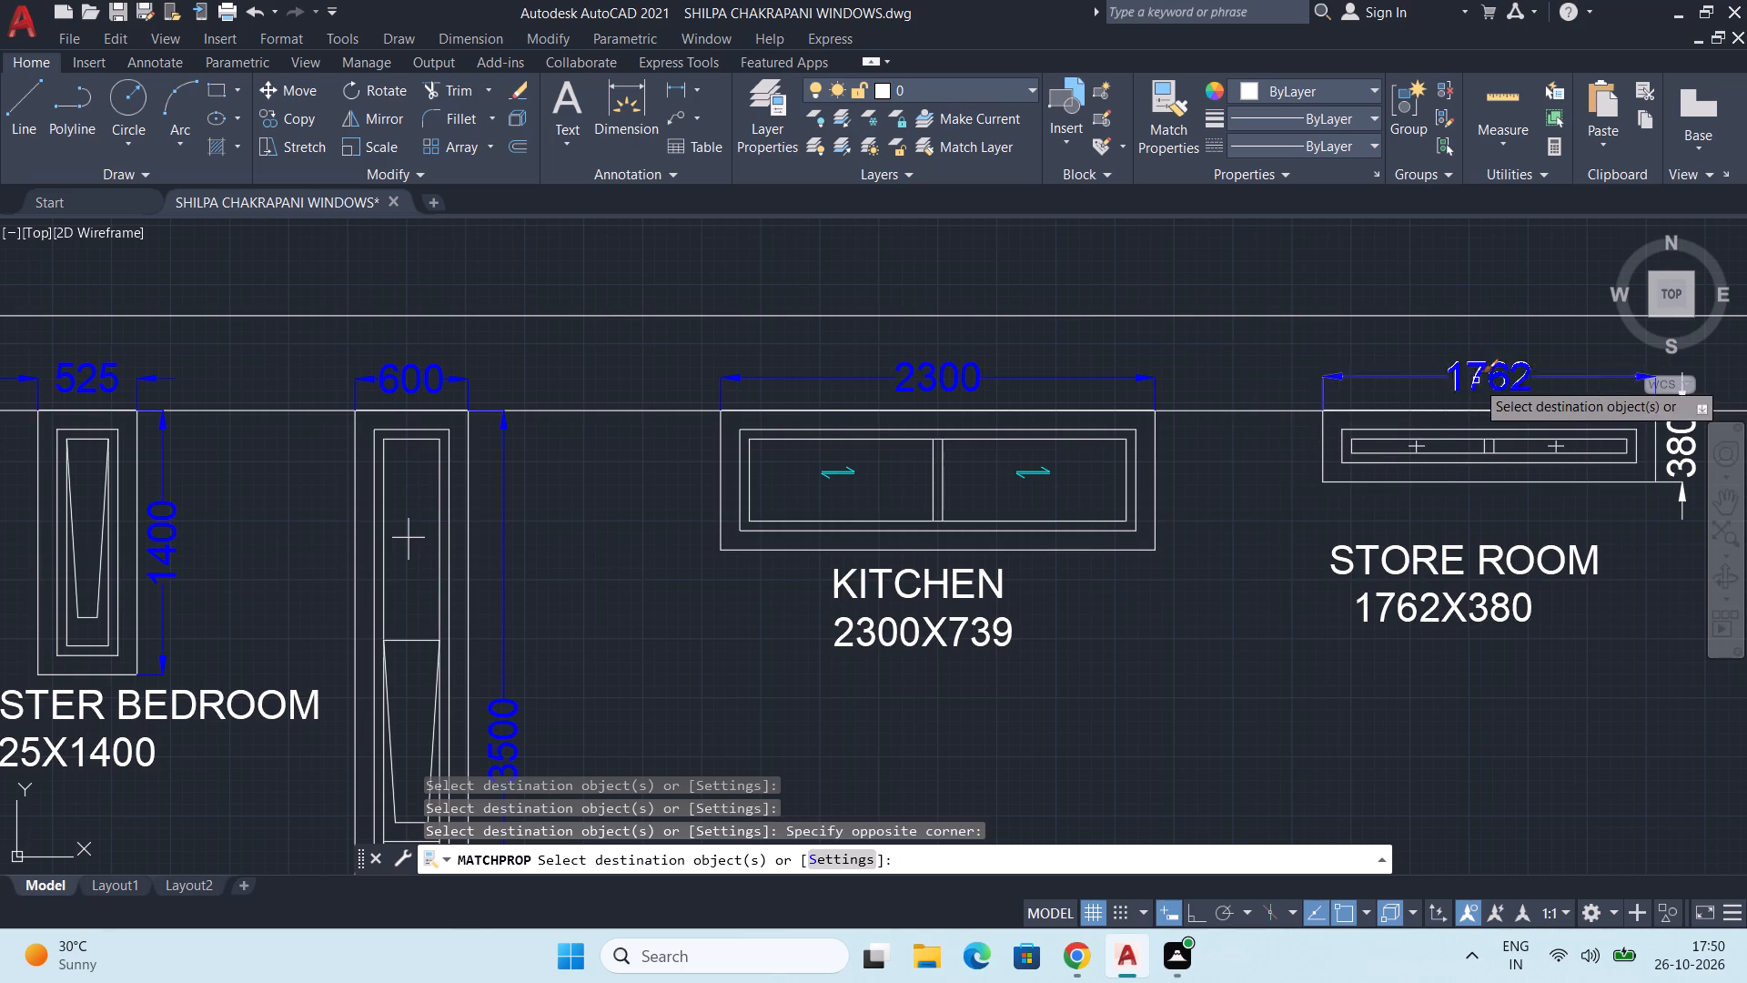
middle_click_drag(1089, 501, 893, 495)
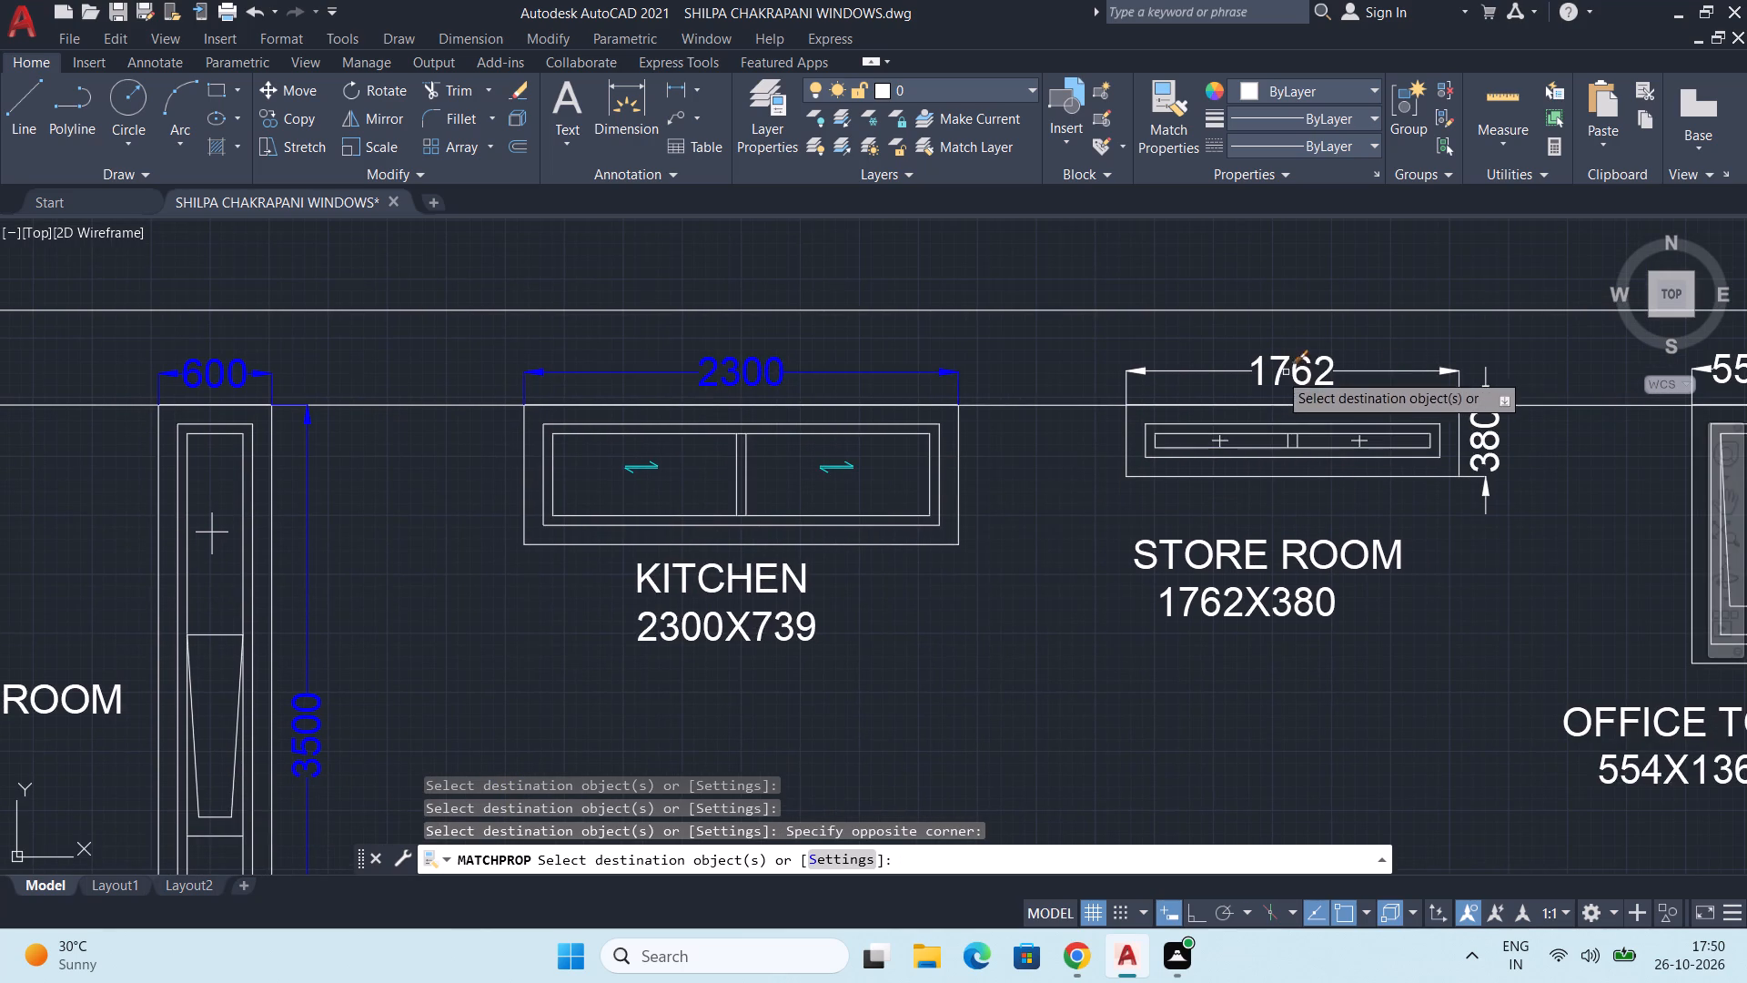
left_click_drag(1279, 365, 1310, 366)
left_click(1485, 436)
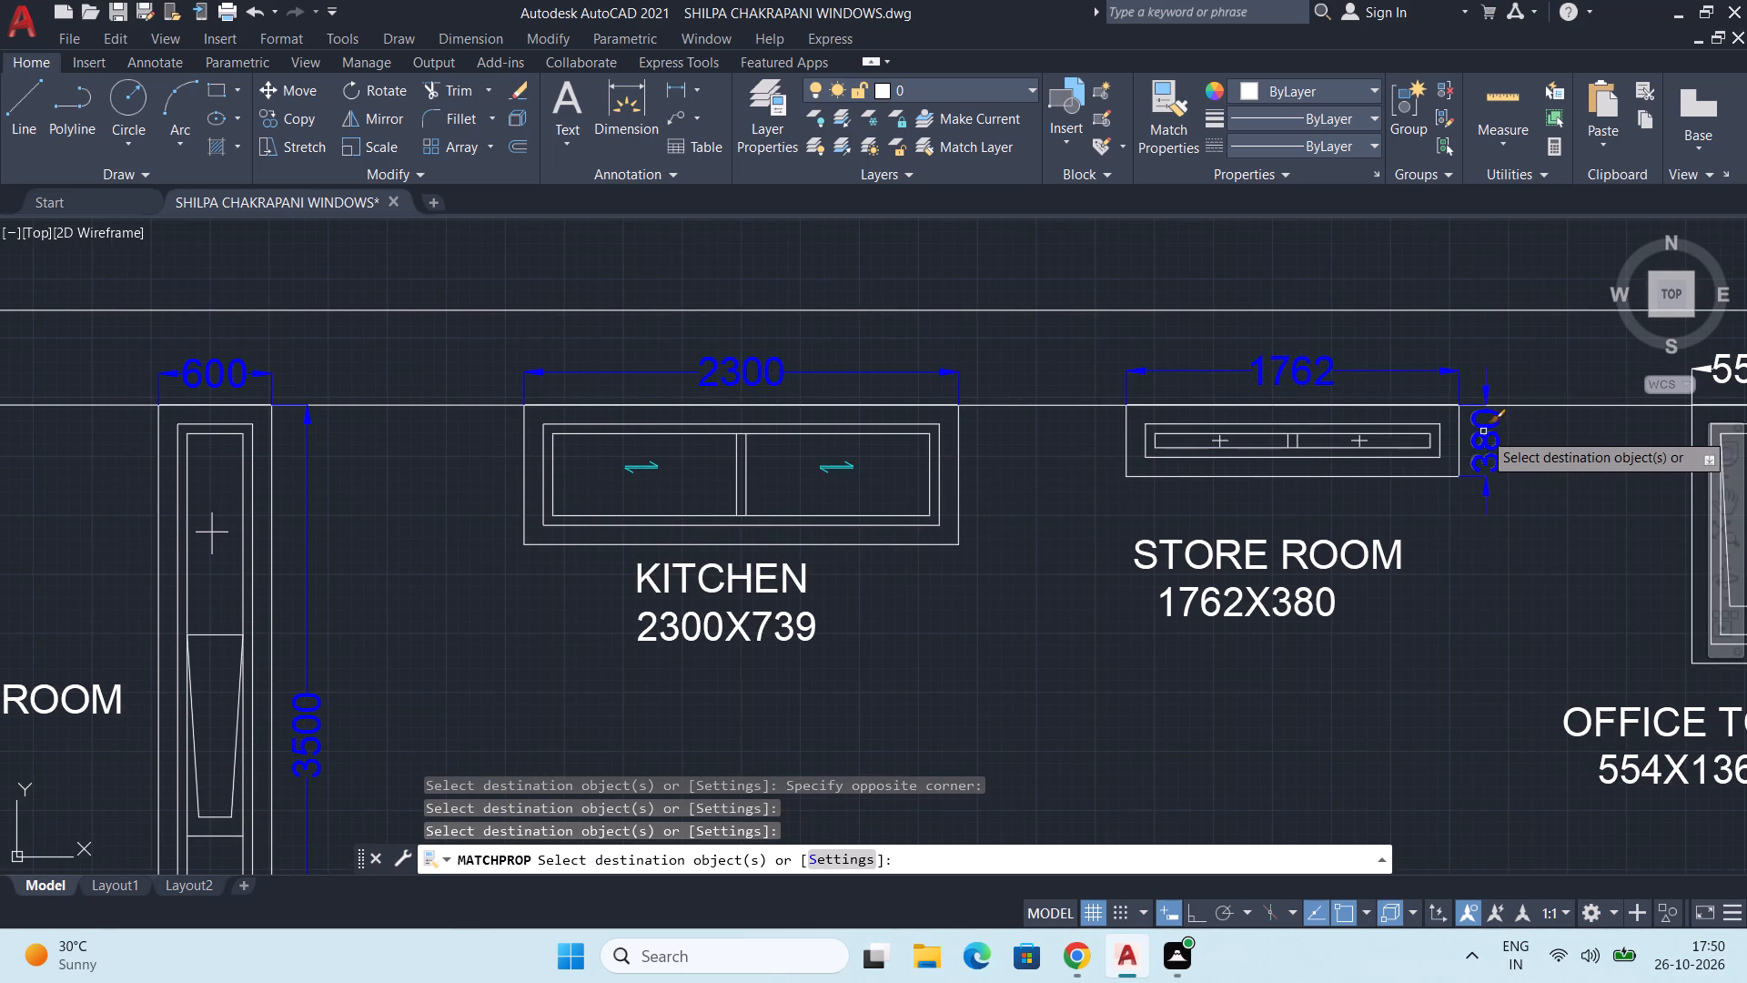
Match the blue dimension properties onto the dimensions of the OFFICE TOILET 554X1369 and EXTERNAL TOILET 546X1360 windows.
scroll(1483, 431, "down", 1)
middle_click_drag(1482, 433, 1163, 373)
left_click(1337, 336)
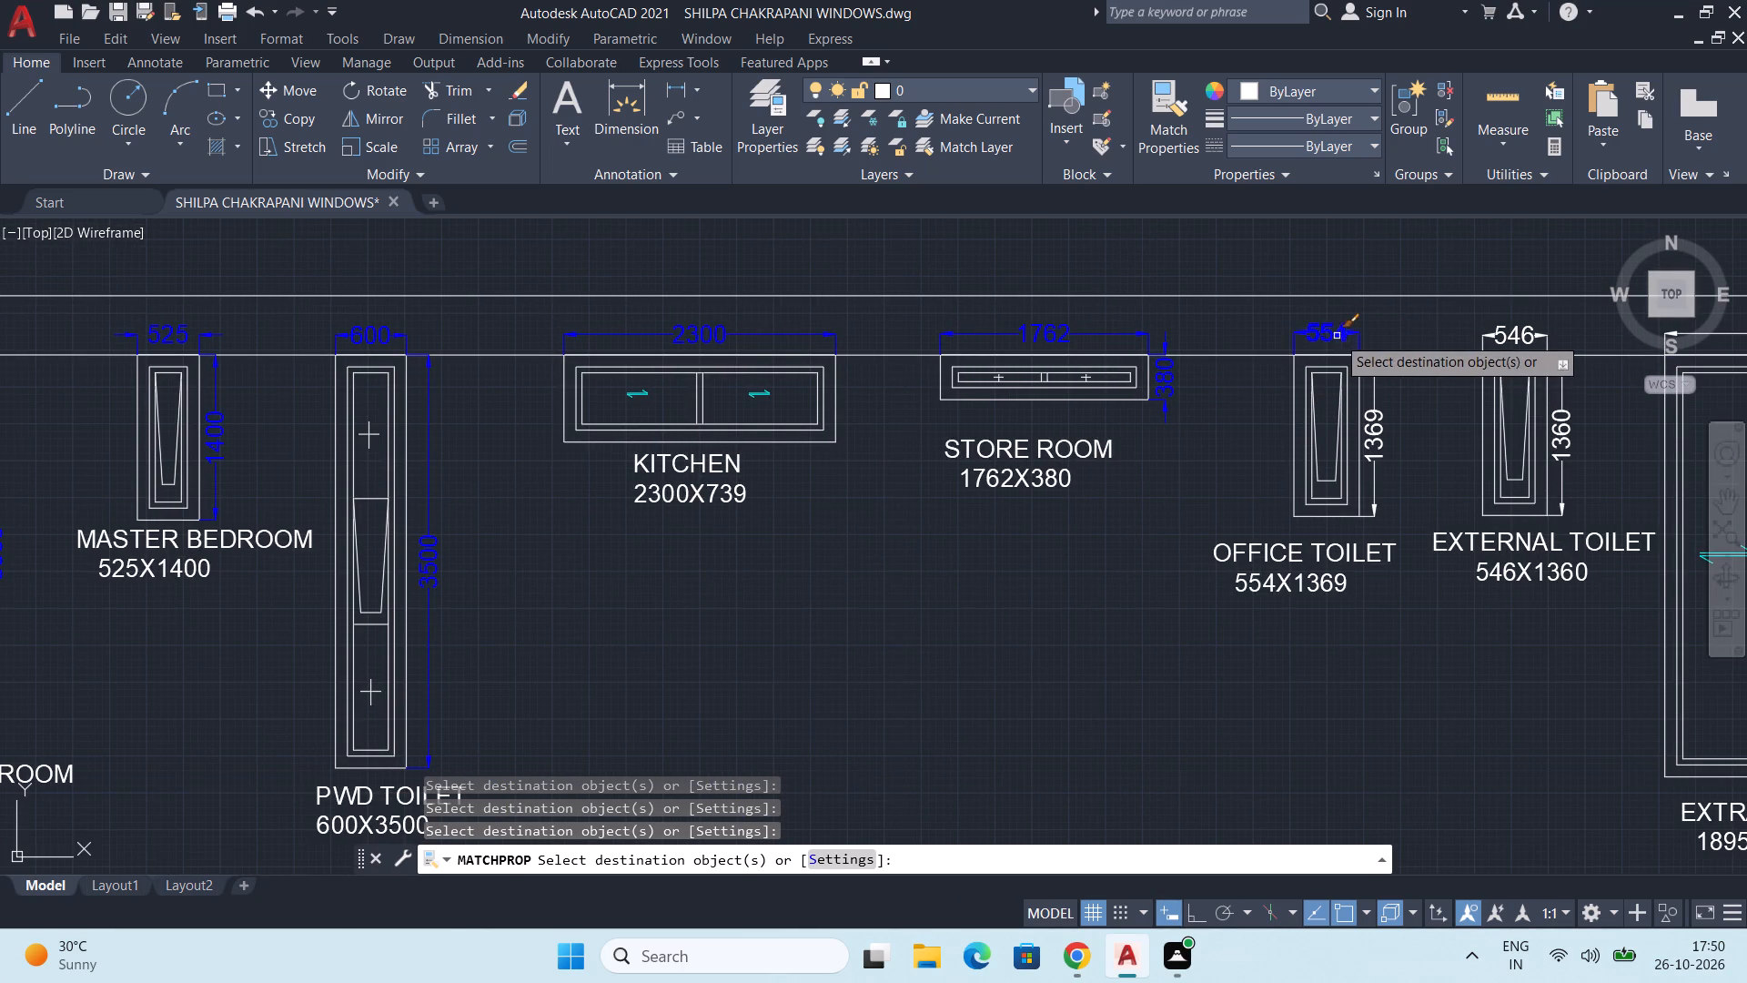
left_click(1381, 441)
left_click(1510, 335)
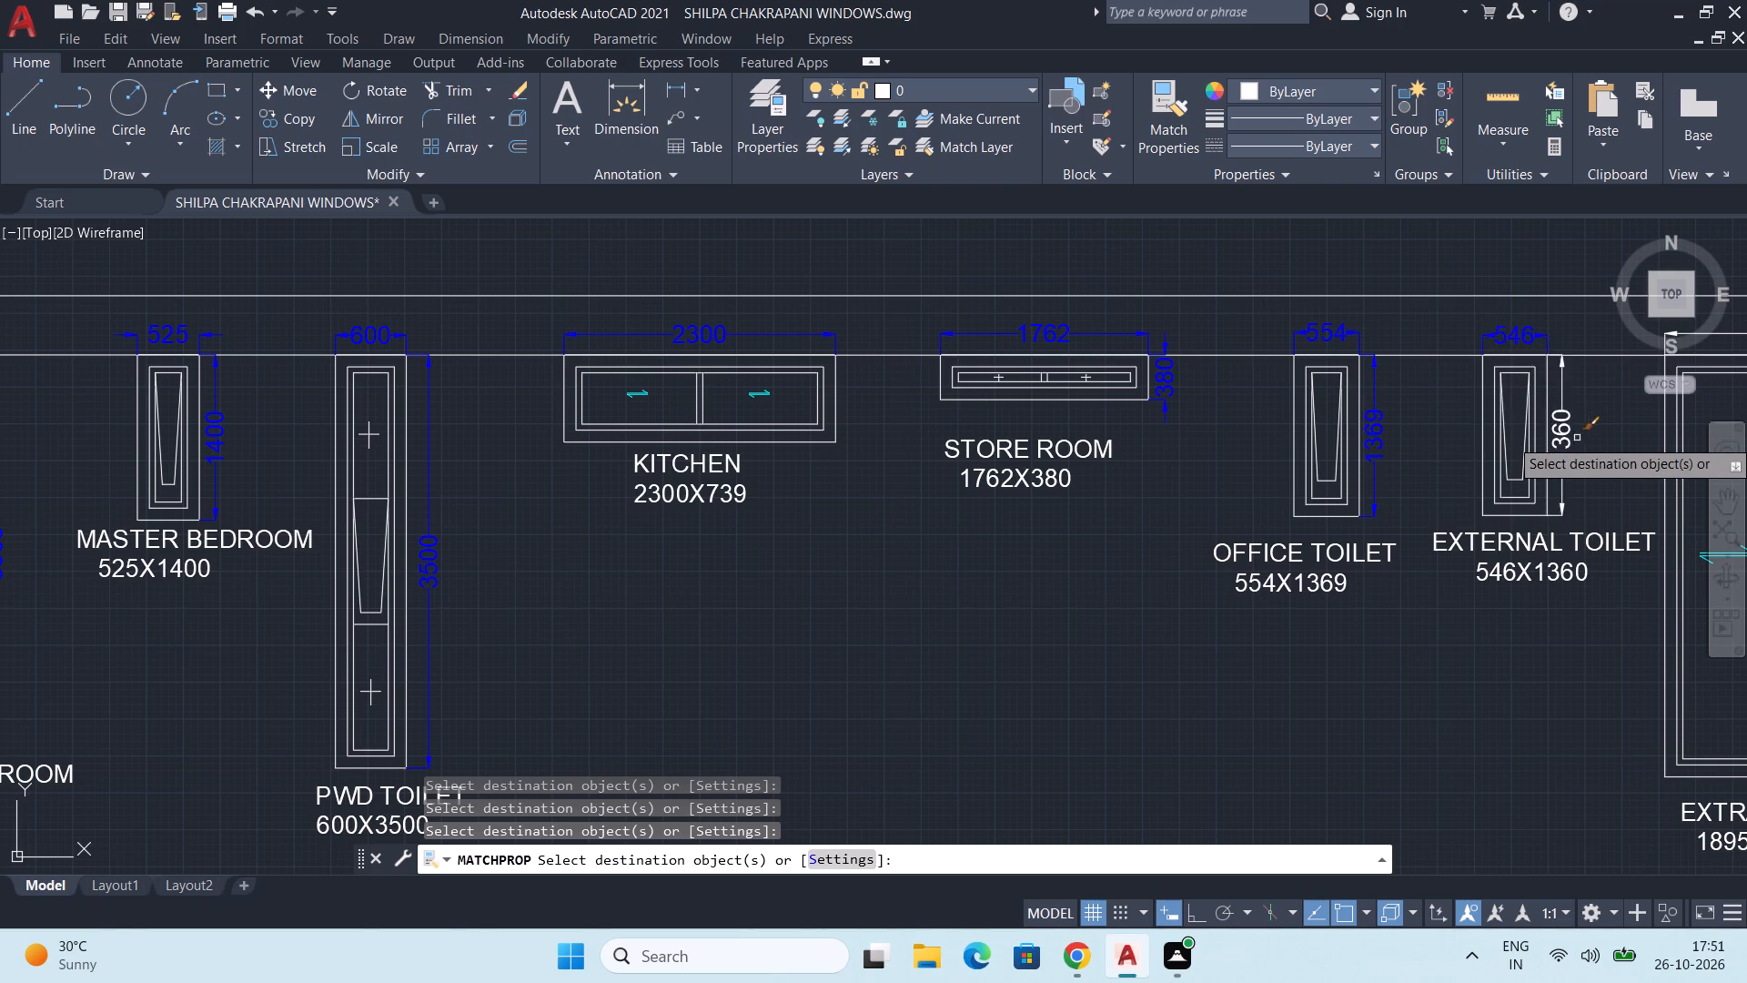
left_click(1559, 439)
Match the blue dimension properties onto the dimensions of the EXTRA WINDOW 1895X3575, KARTHIK BEDROOM 3208X3552 and FIRST FLOOR STAIRCASE 2075X3555 windows.
scroll(1560, 431, "down", 1)
middle_click_drag(1560, 432, 1103, 461)
scroll(1246, 406, "up", 2)
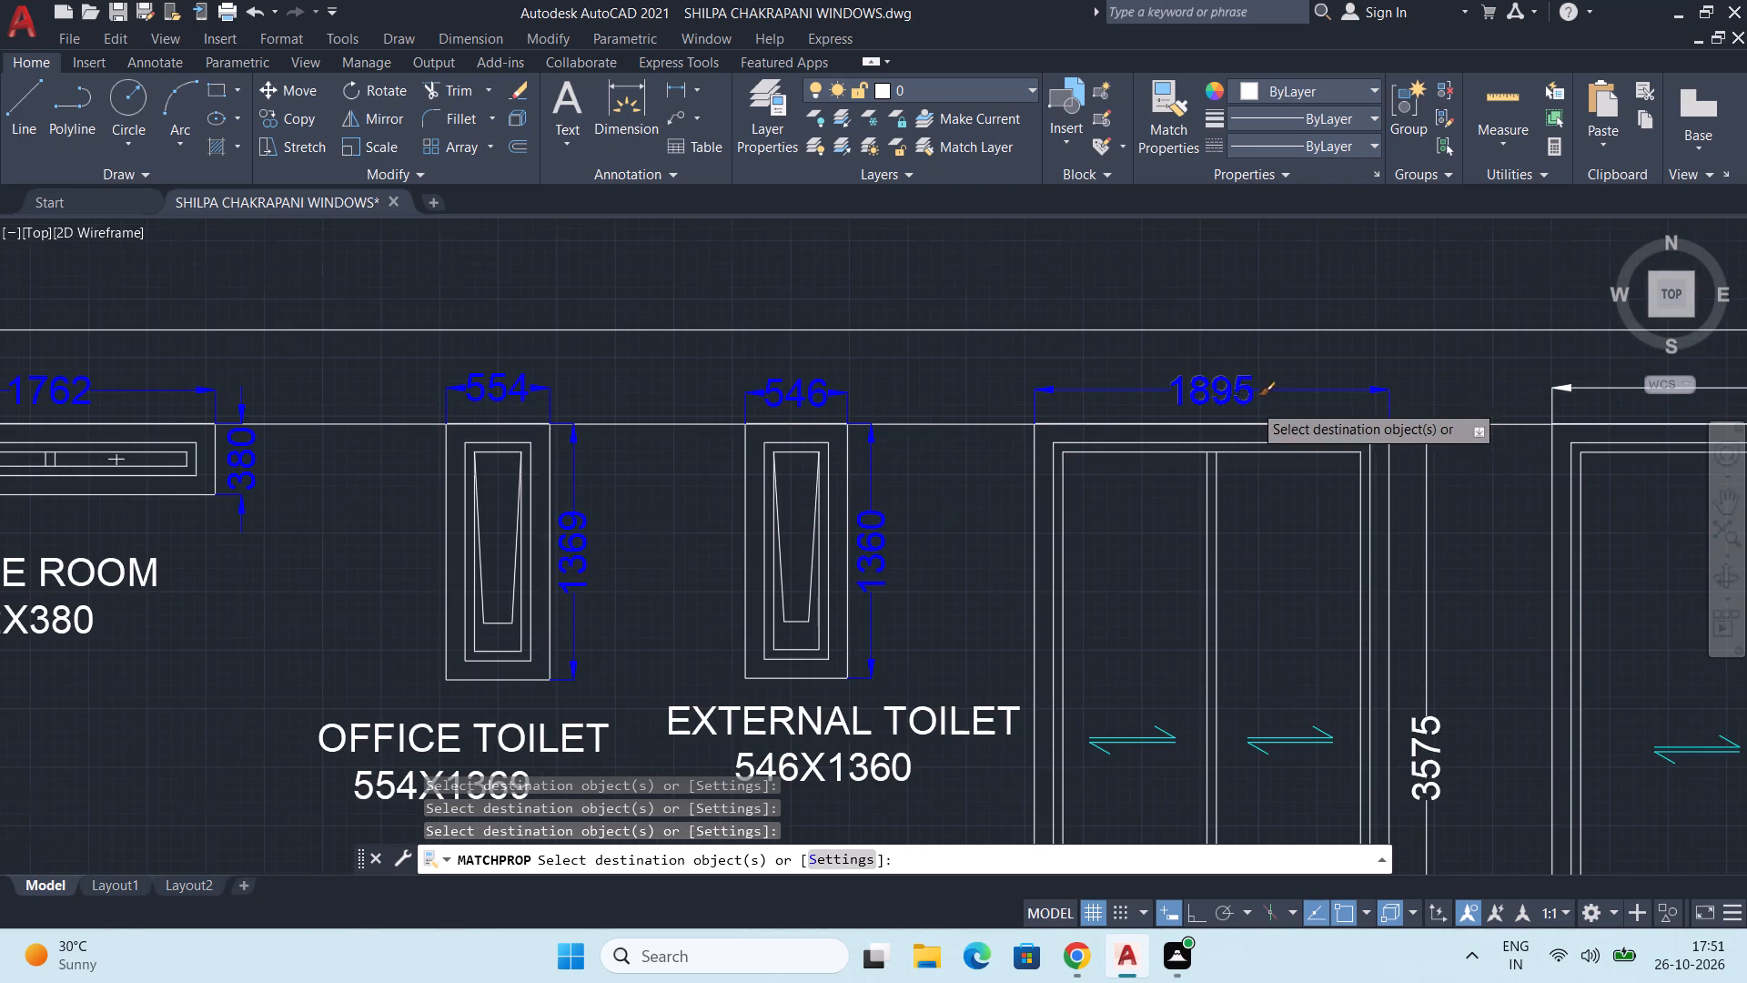
left_click(1241, 393)
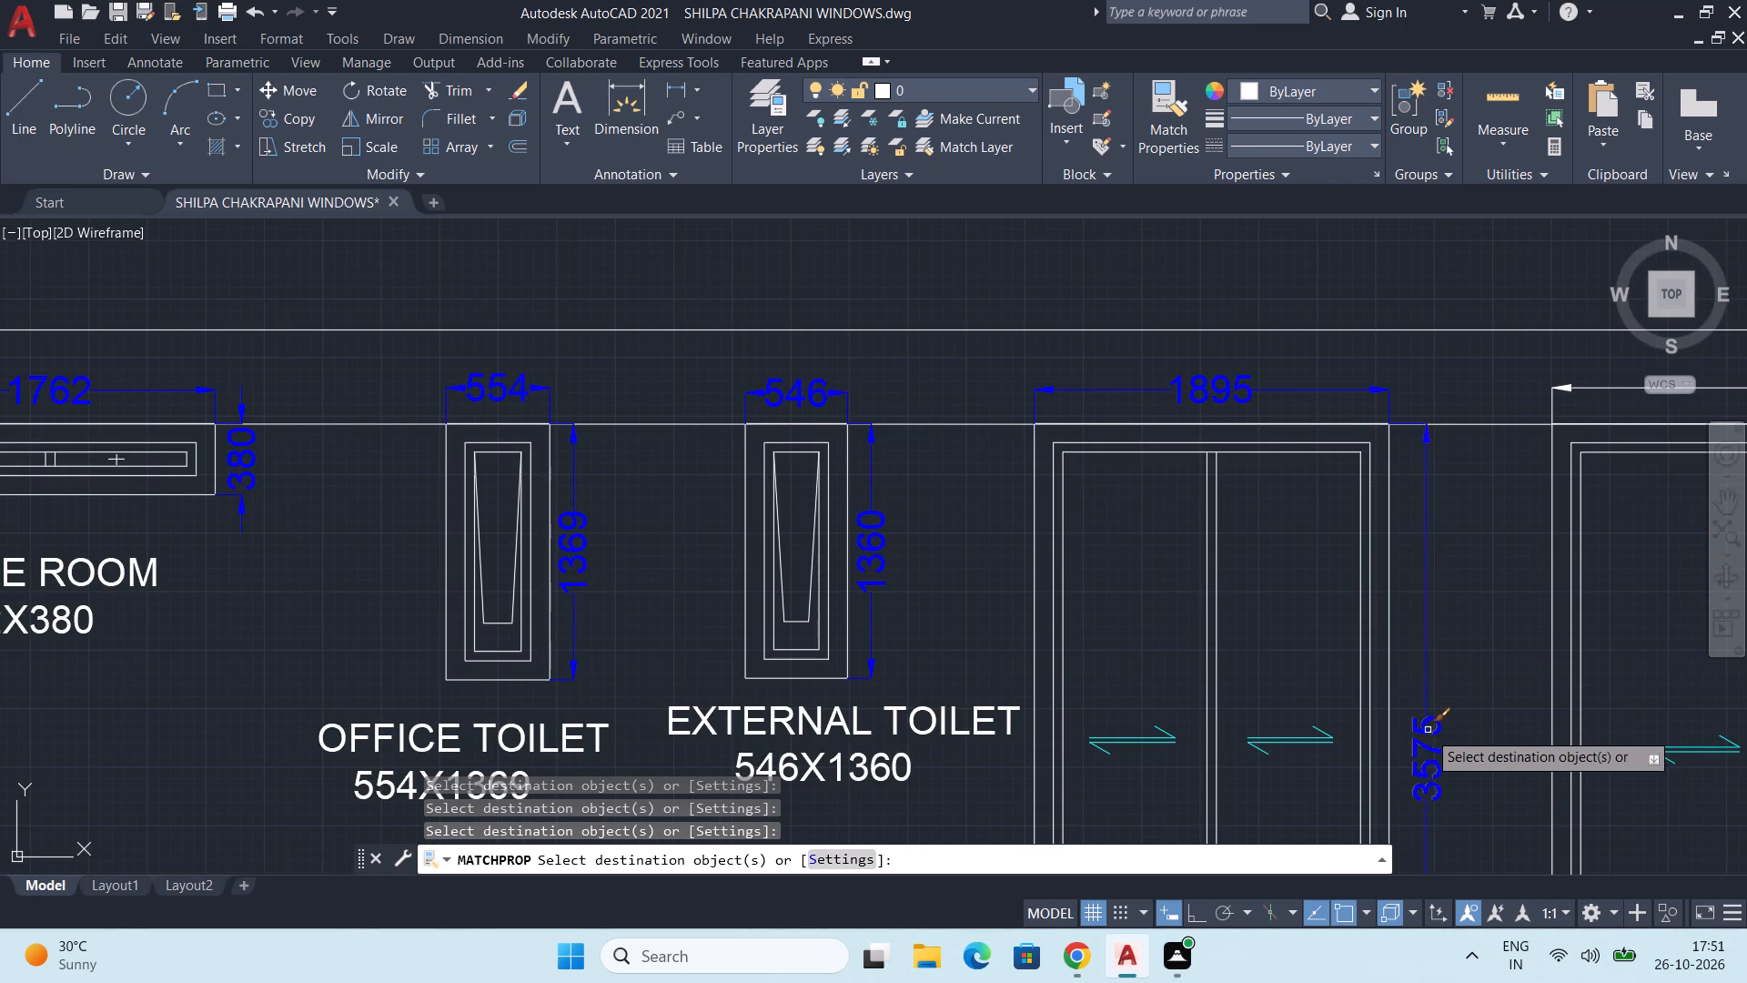
left_click(1428, 731)
scroll(1464, 576, "down", 2)
middle_click_drag(1494, 574, 1021, 502)
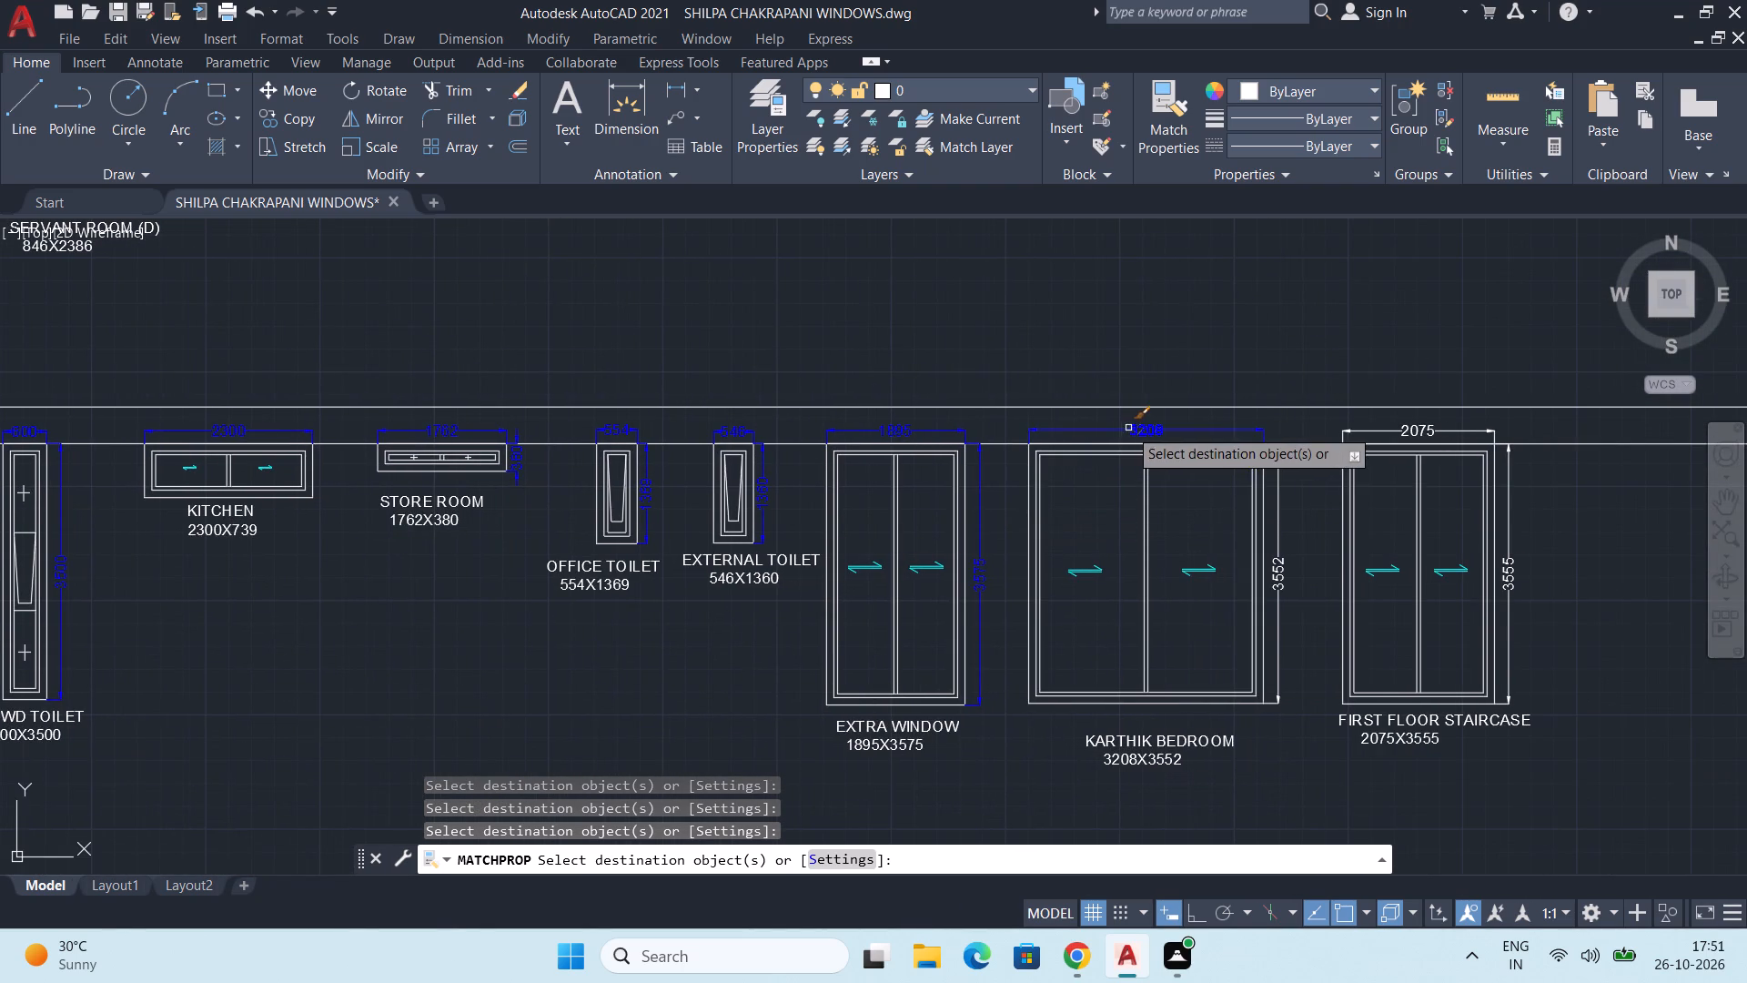
left_click_drag(1128, 428, 1137, 428)
scroll(1306, 528, "up", 1)
left_click_drag(1256, 611, 1260, 601)
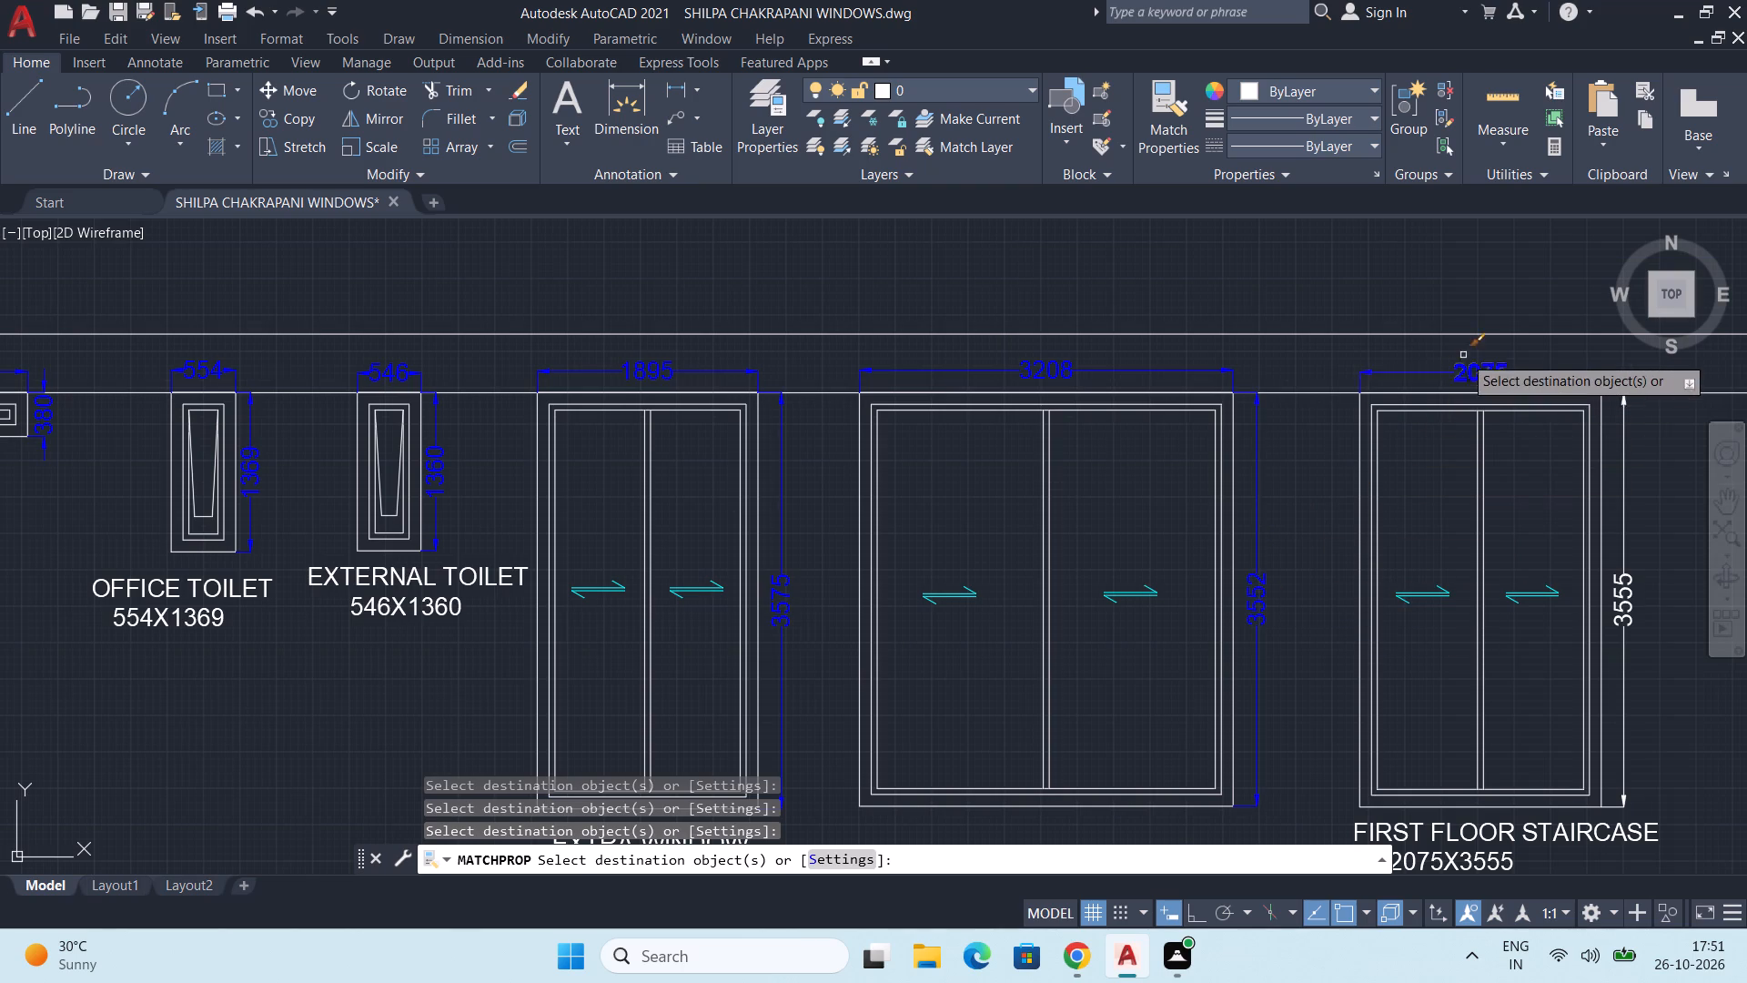
left_click(1462, 366)
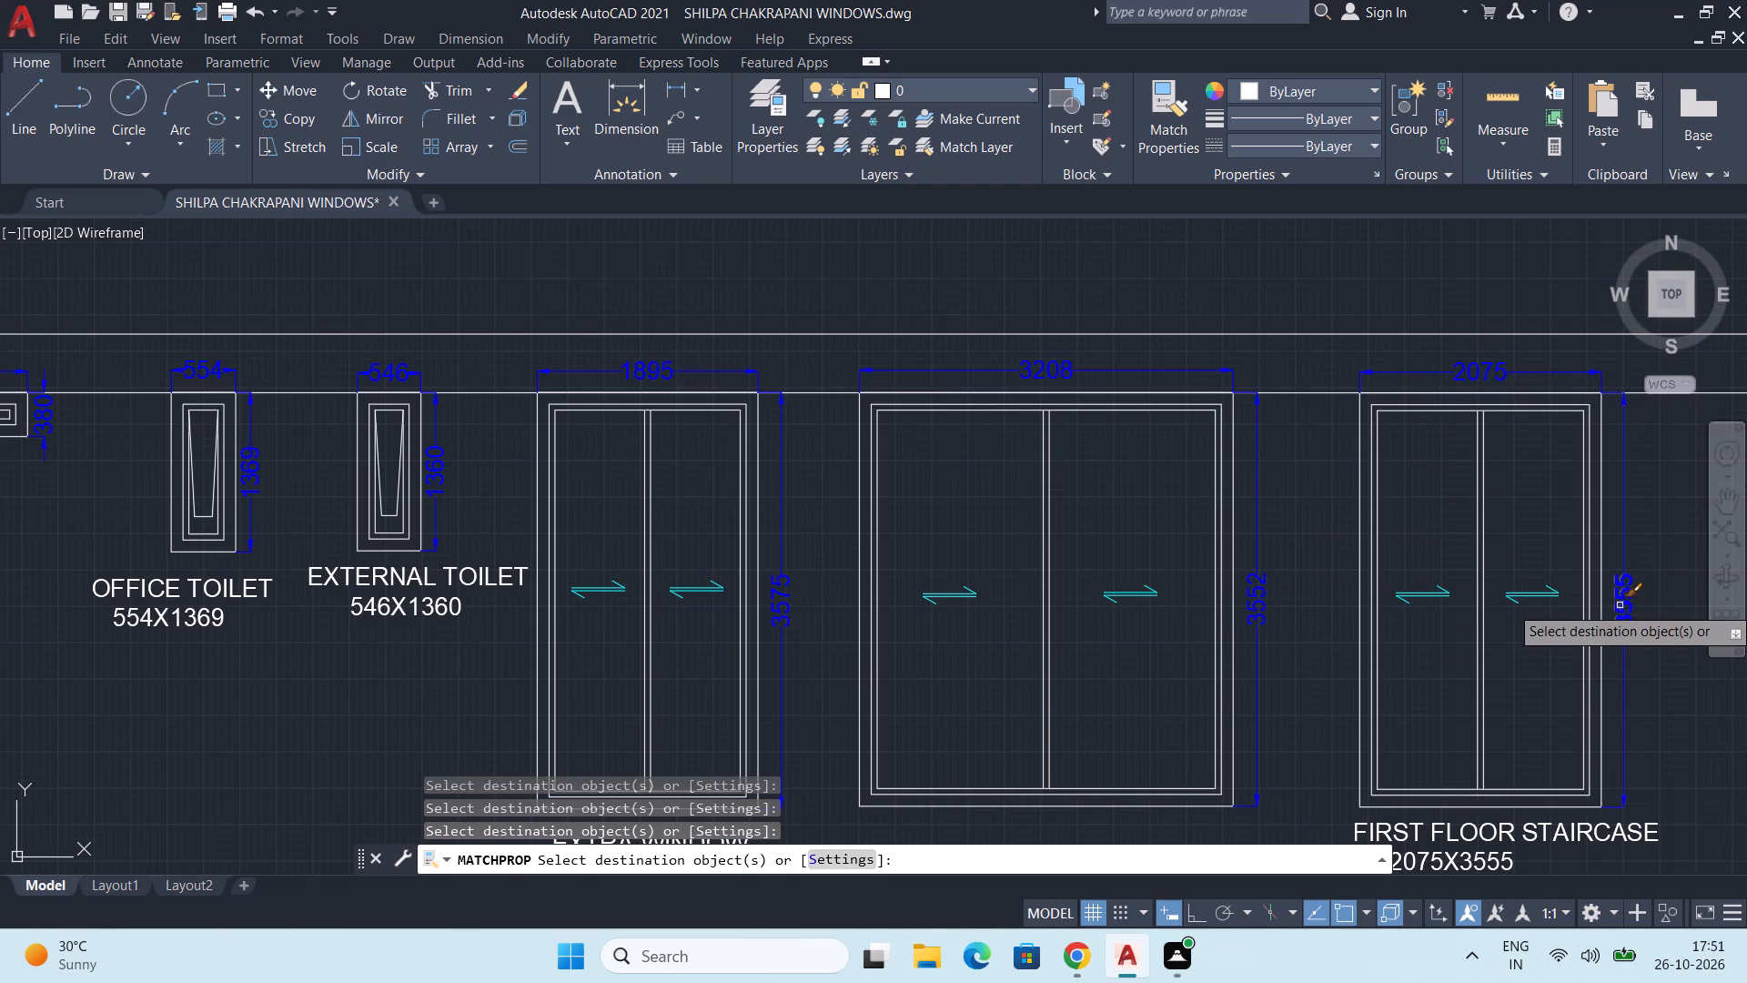
left_click(1620, 605)
Match the blue dimension properties onto the dimensions of the FIRST FLOOR STAIRCASE, TERRACE and KITCHEN doors in the row below HOUSE.
scroll(766, 319, "down", 2)
middle_click_drag(572, 617, 1173, 451)
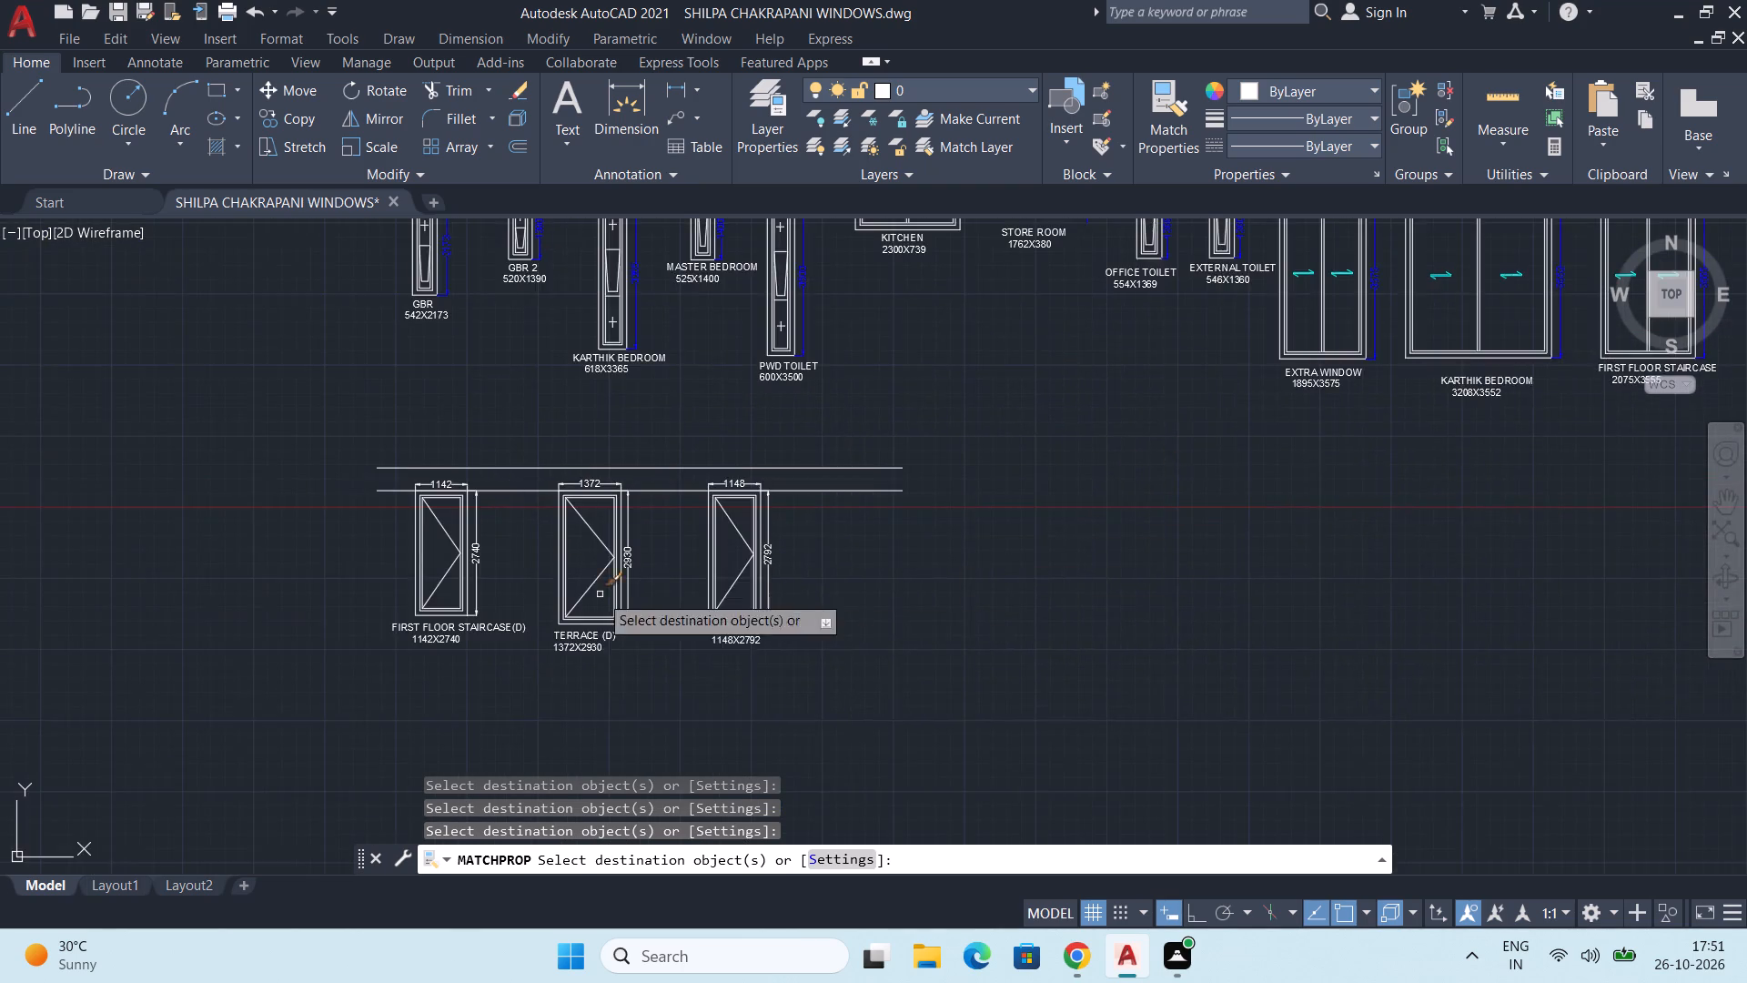
scroll(450, 496, "up", 3)
left_click(464, 463)
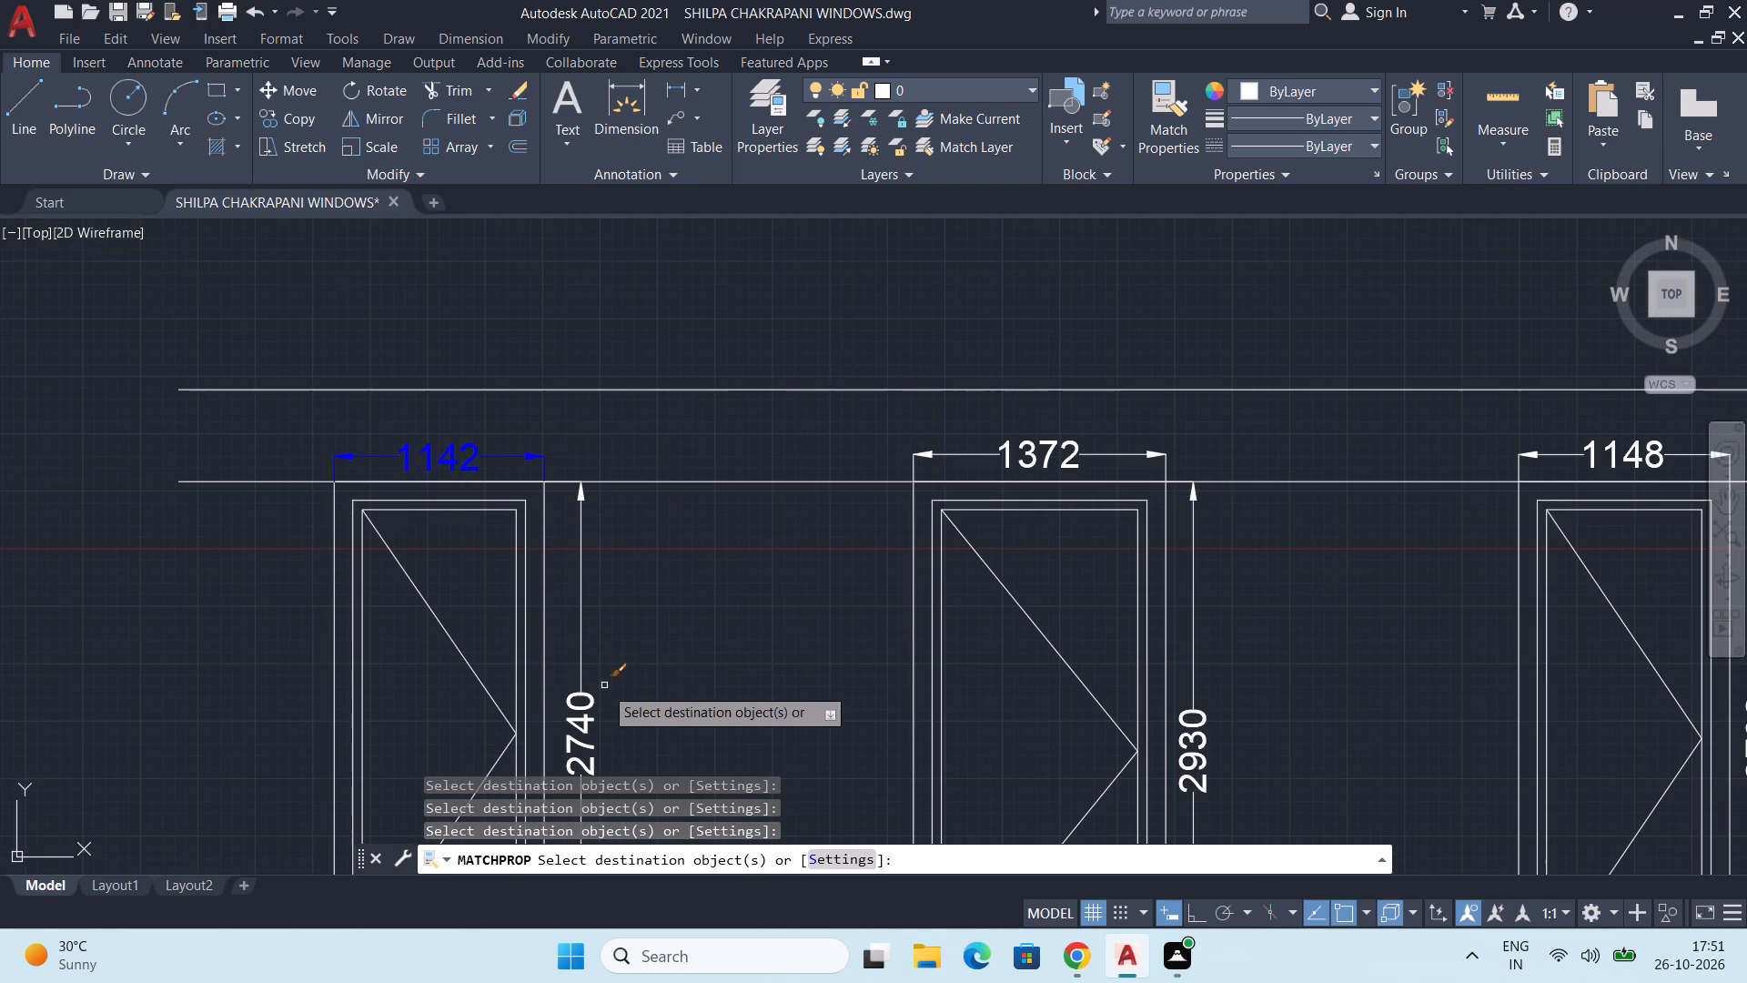
left_click(582, 708)
left_click(1025, 442)
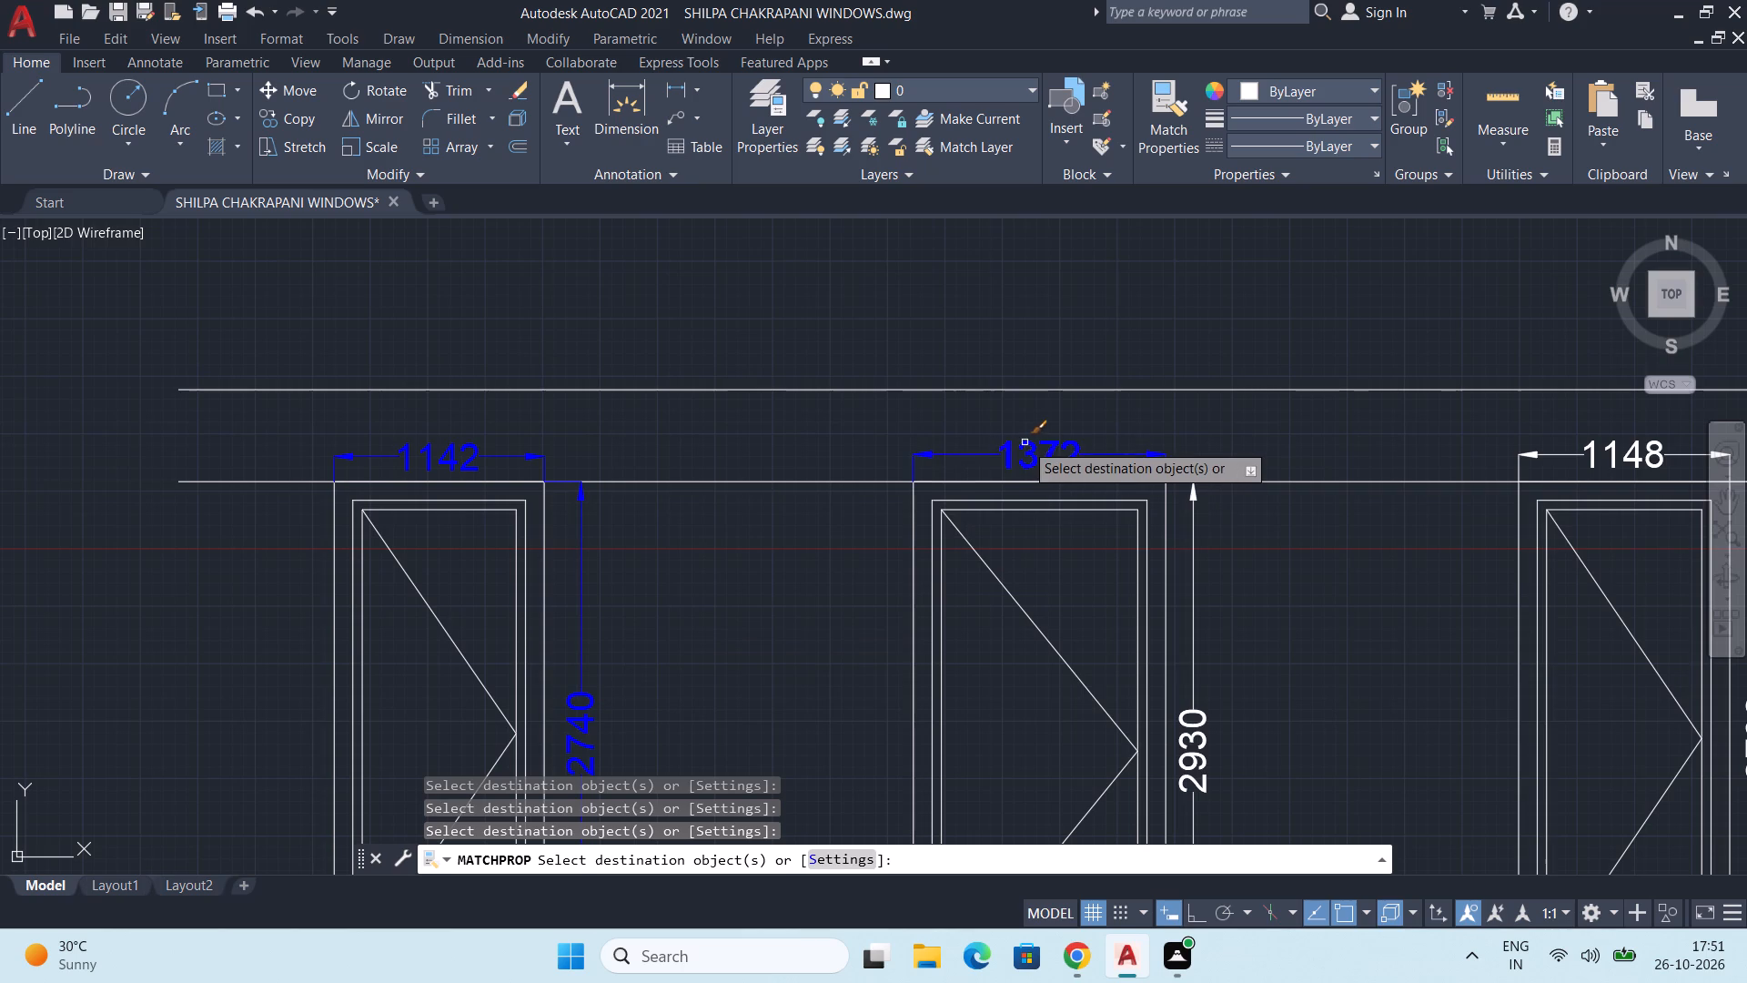
left_click(1199, 742)
middle_click_drag(1345, 665, 1045, 668)
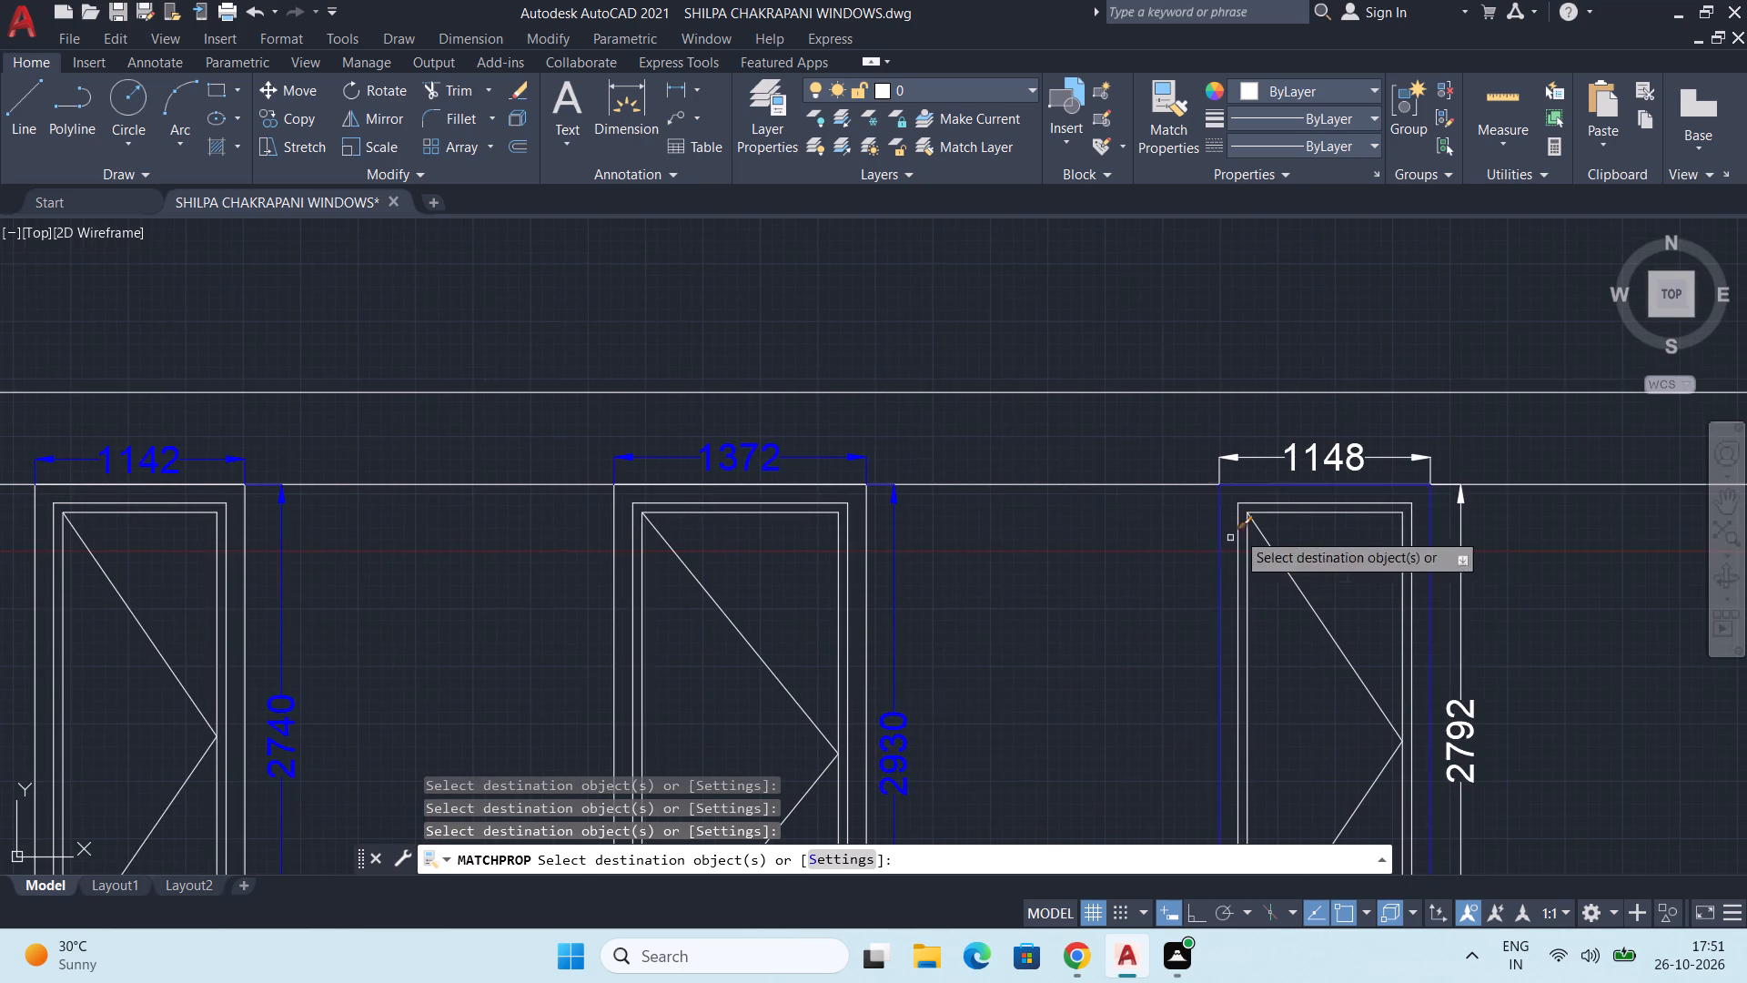
left_click(1311, 455)
left_click(1457, 727)
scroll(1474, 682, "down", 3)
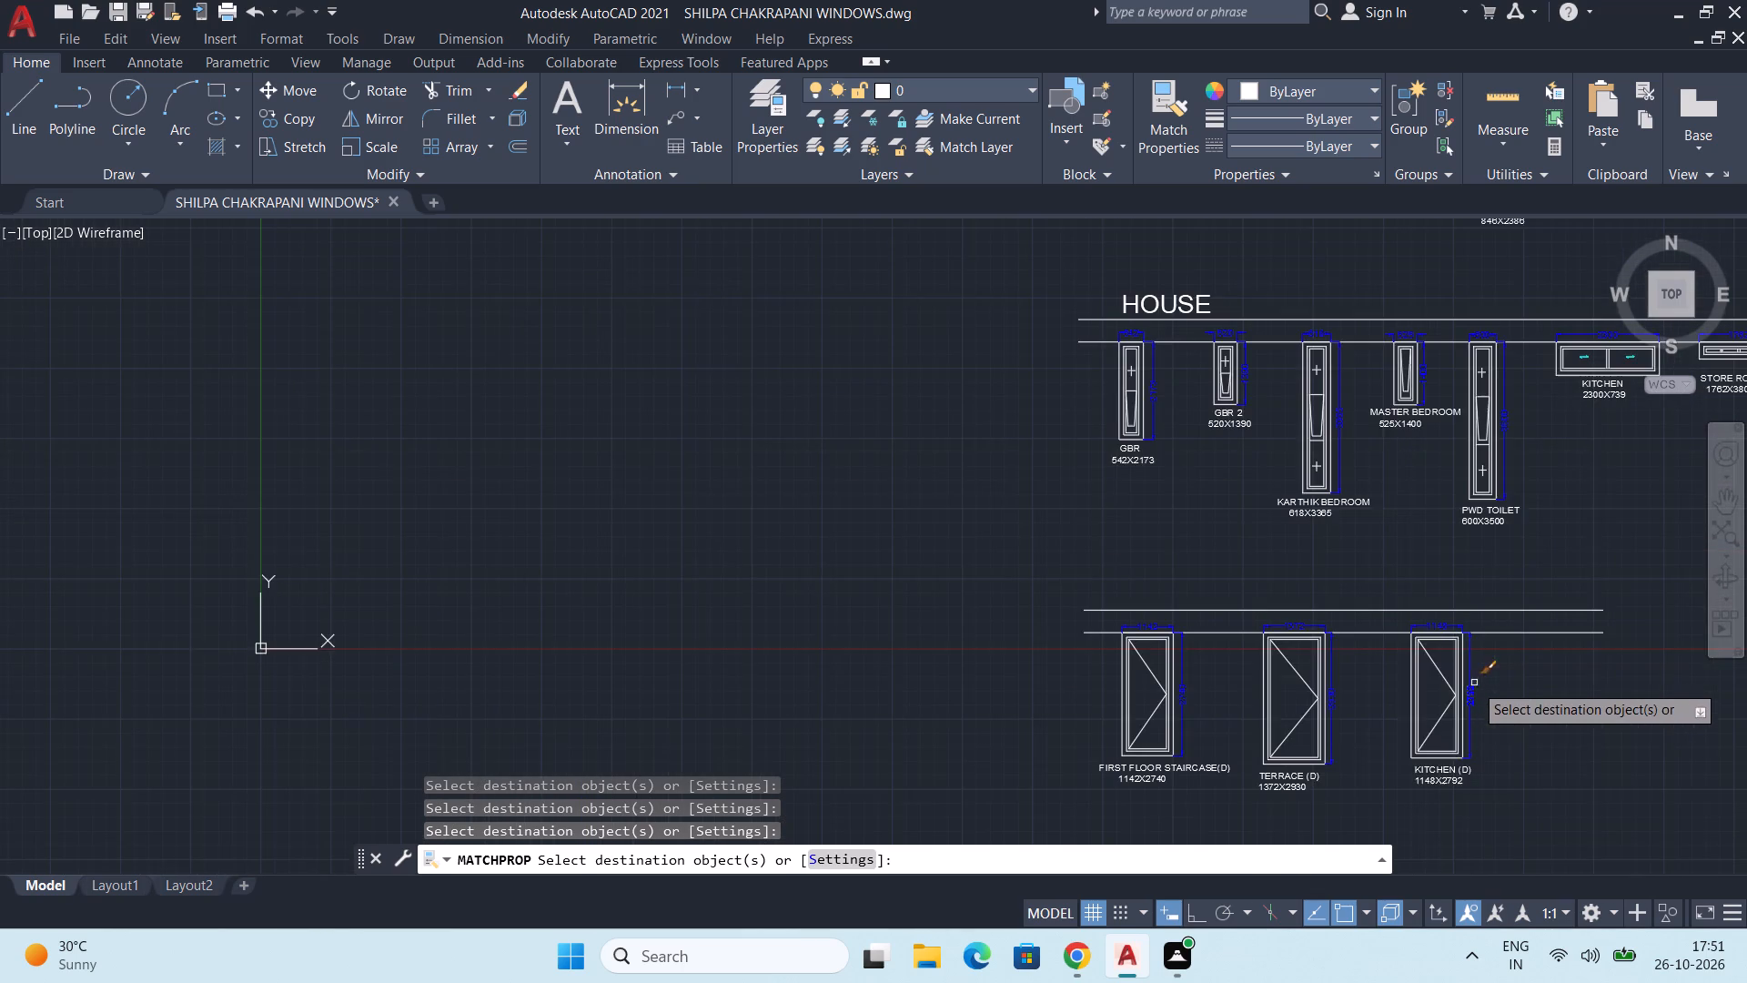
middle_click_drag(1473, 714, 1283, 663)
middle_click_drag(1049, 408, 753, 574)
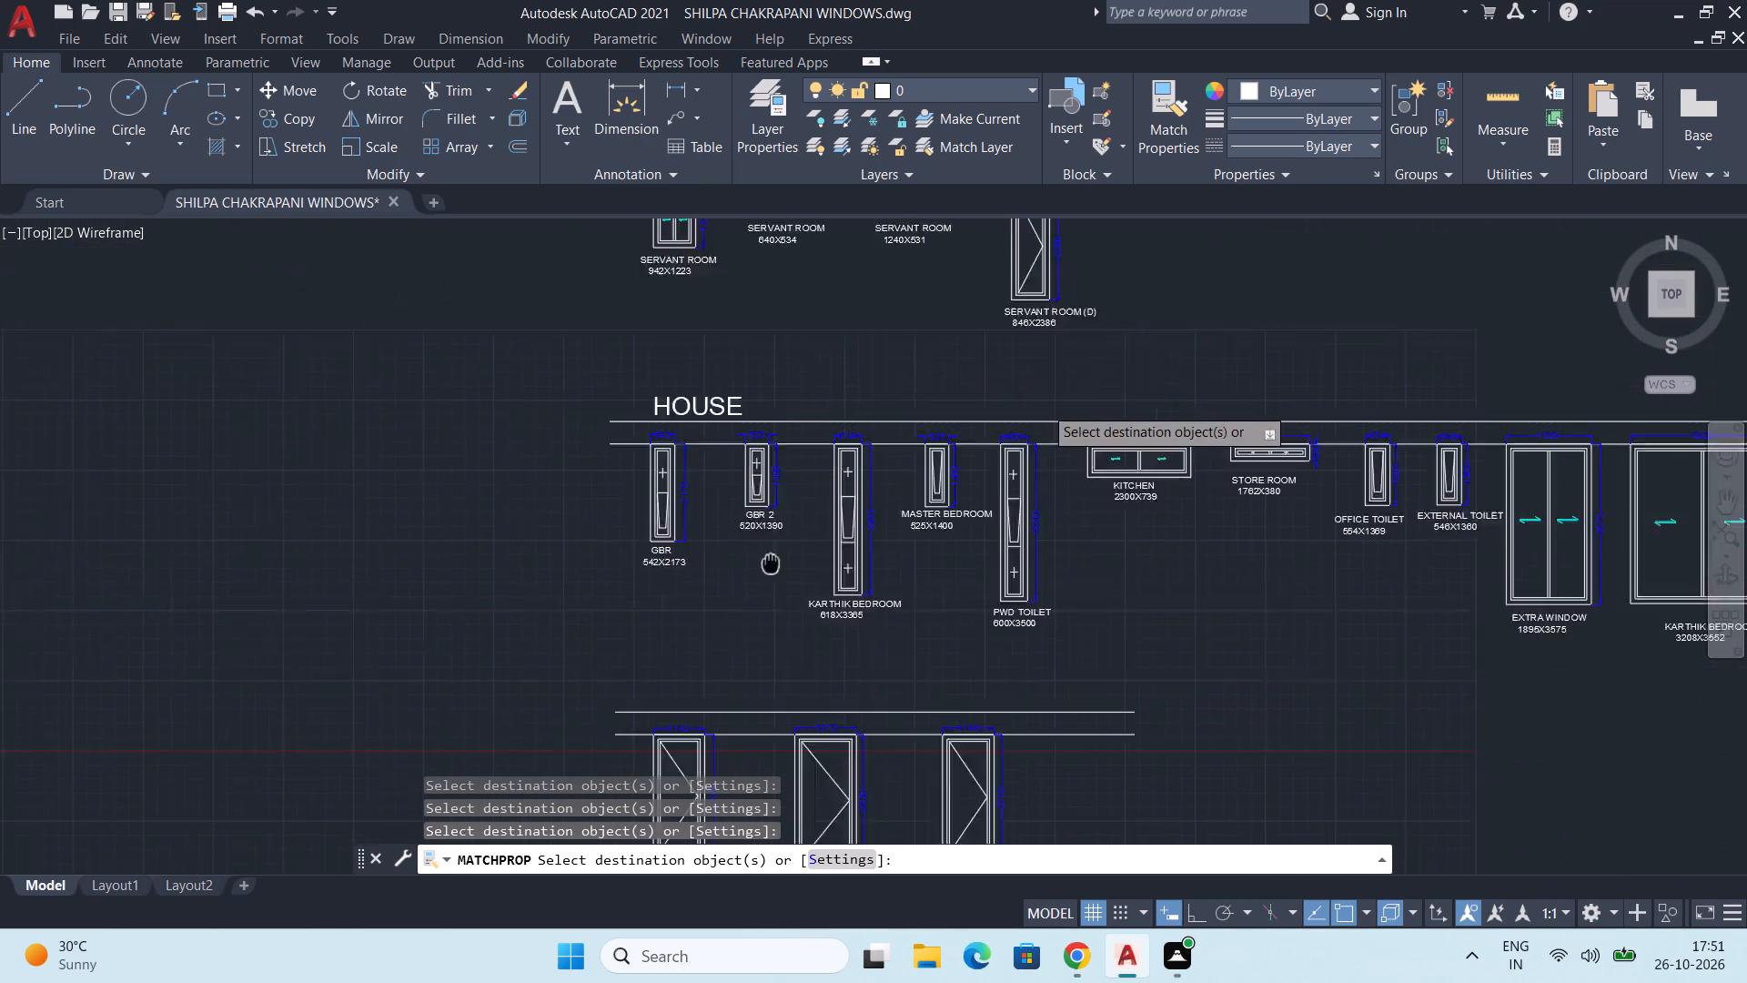
Add a vertical linear dimension for the height of the KITCHEN window in the HOUSE row.
middle_click_drag(753, 574, 703, 617)
key("space")
scroll(1206, 544, "up", 2)
middle_click_drag(1222, 544, 678, 560)
scroll(757, 516, "down", 1)
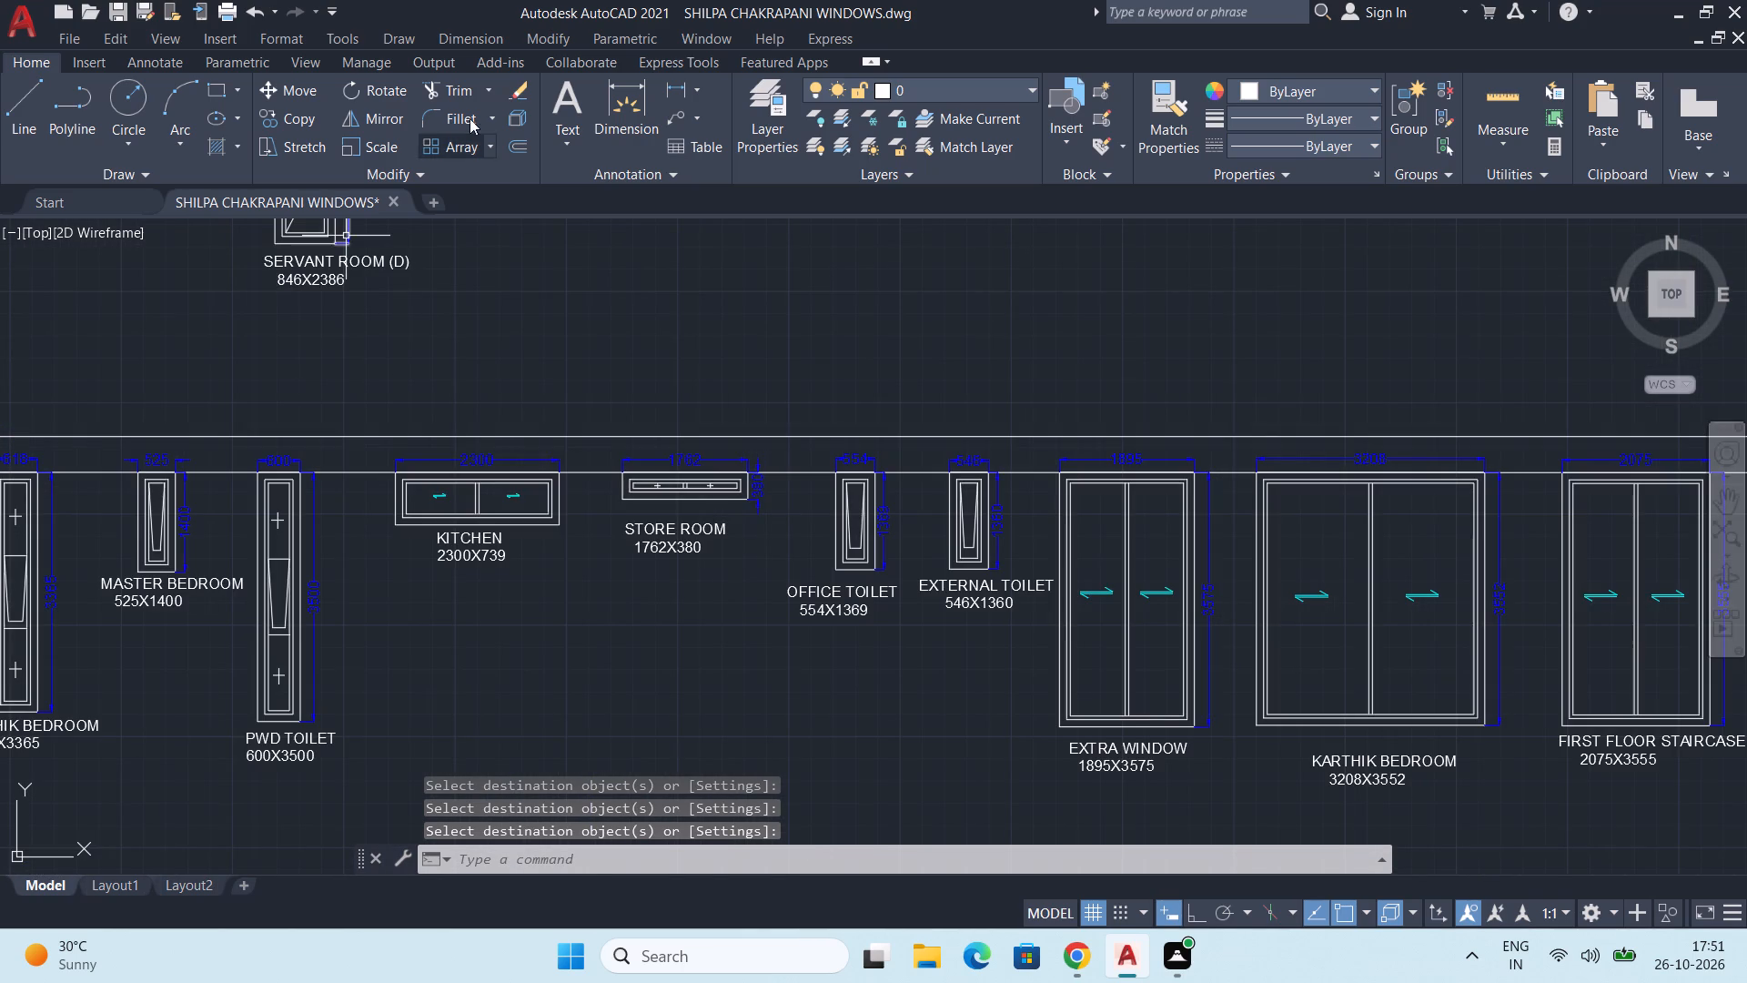
left_click_drag(674, 92, 679, 81)
scroll(522, 506, "up", 2)
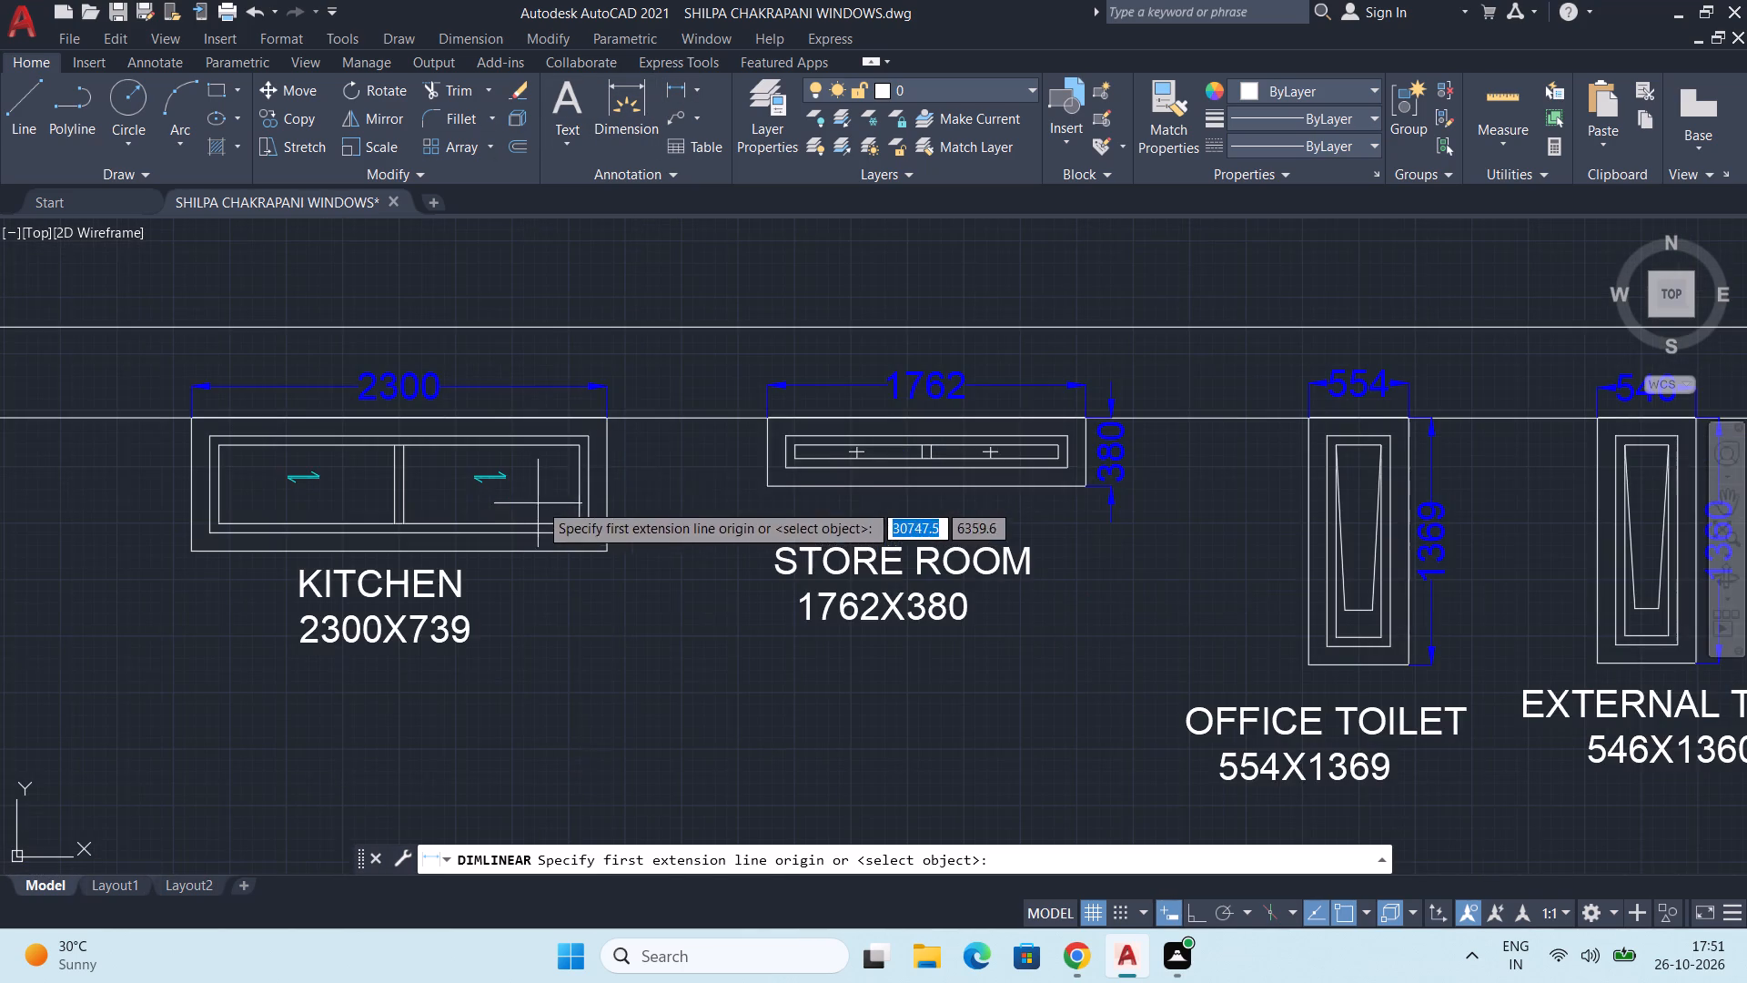
left_click(606, 419)
left_click(601, 548)
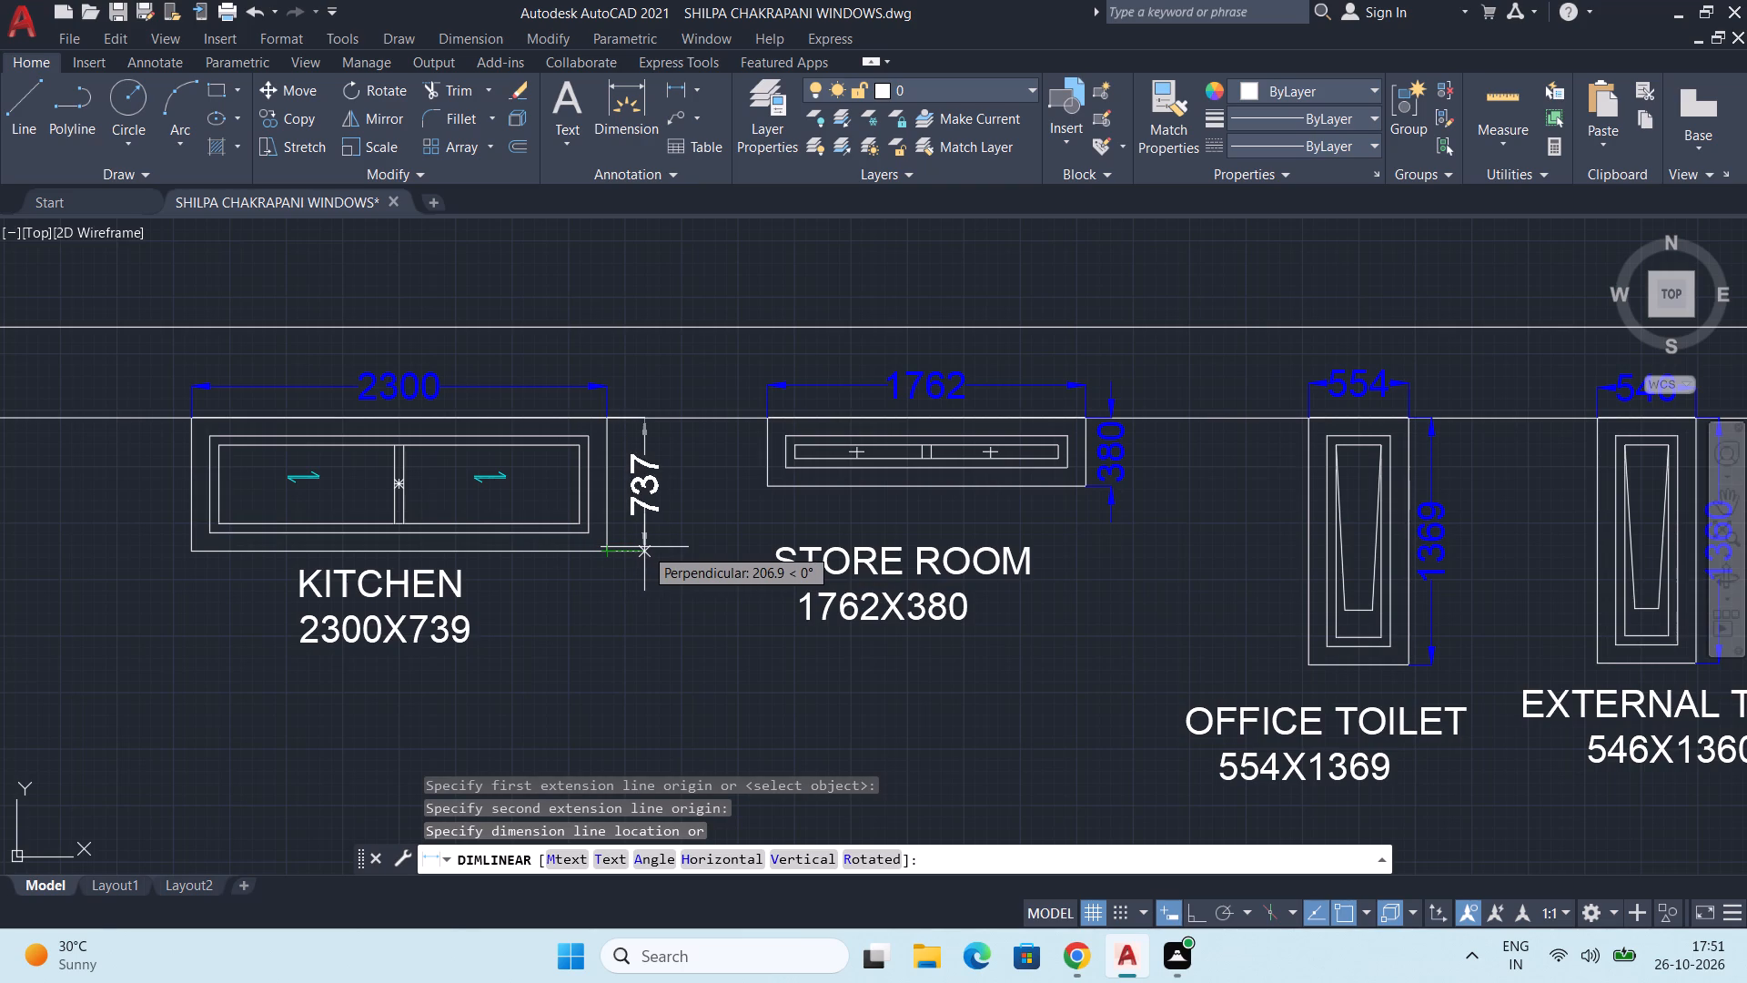
left_click(644, 547)
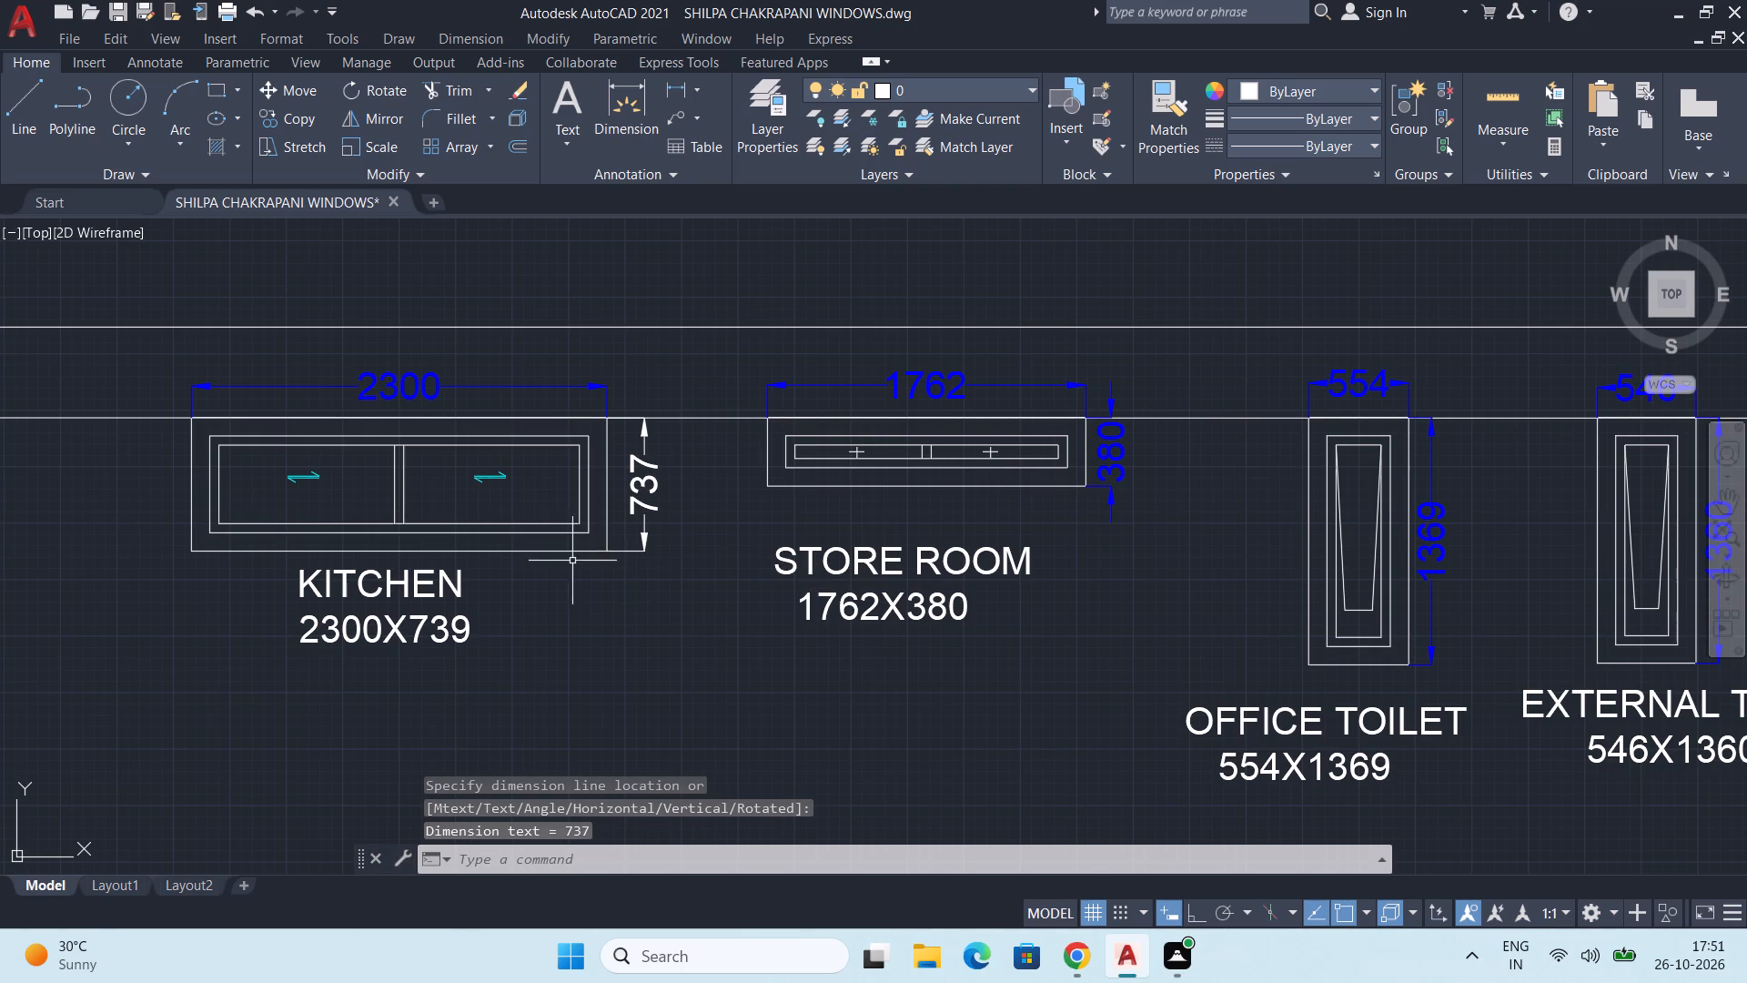
Override the KITCHEN window's height dimension text with 739.
scroll(561, 522, "down", 6)
scroll(524, 610, "up", 1)
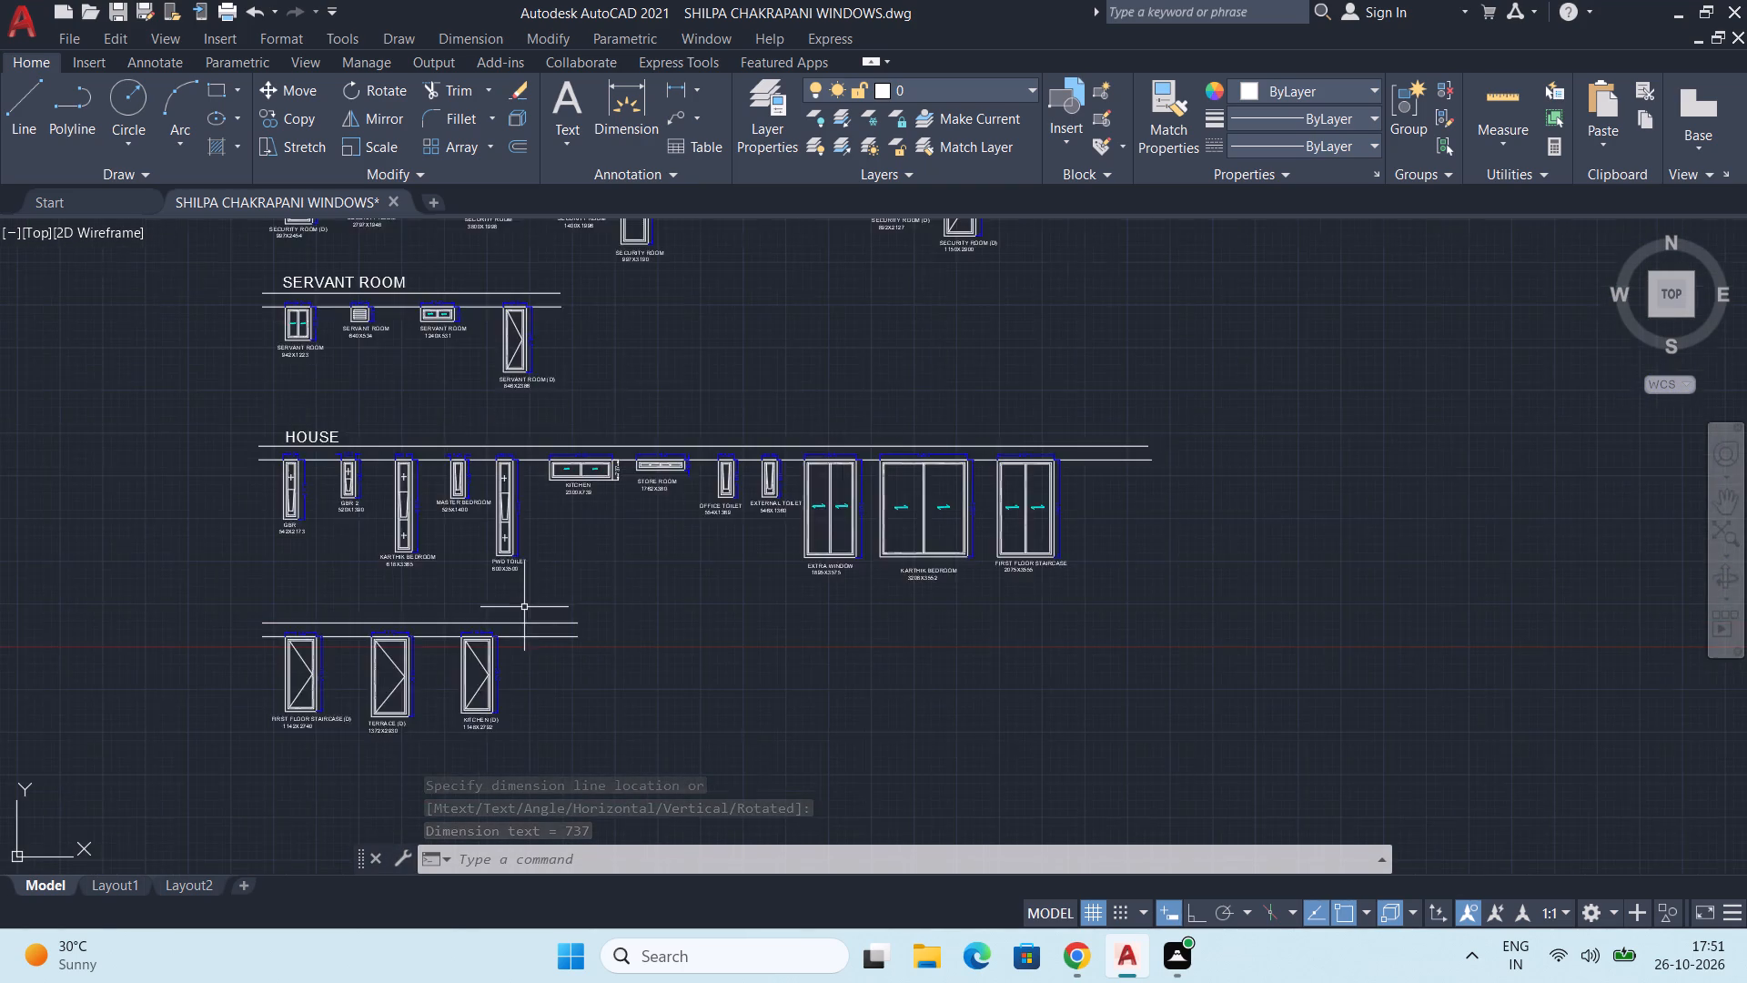
scroll(524, 607, "up", 2)
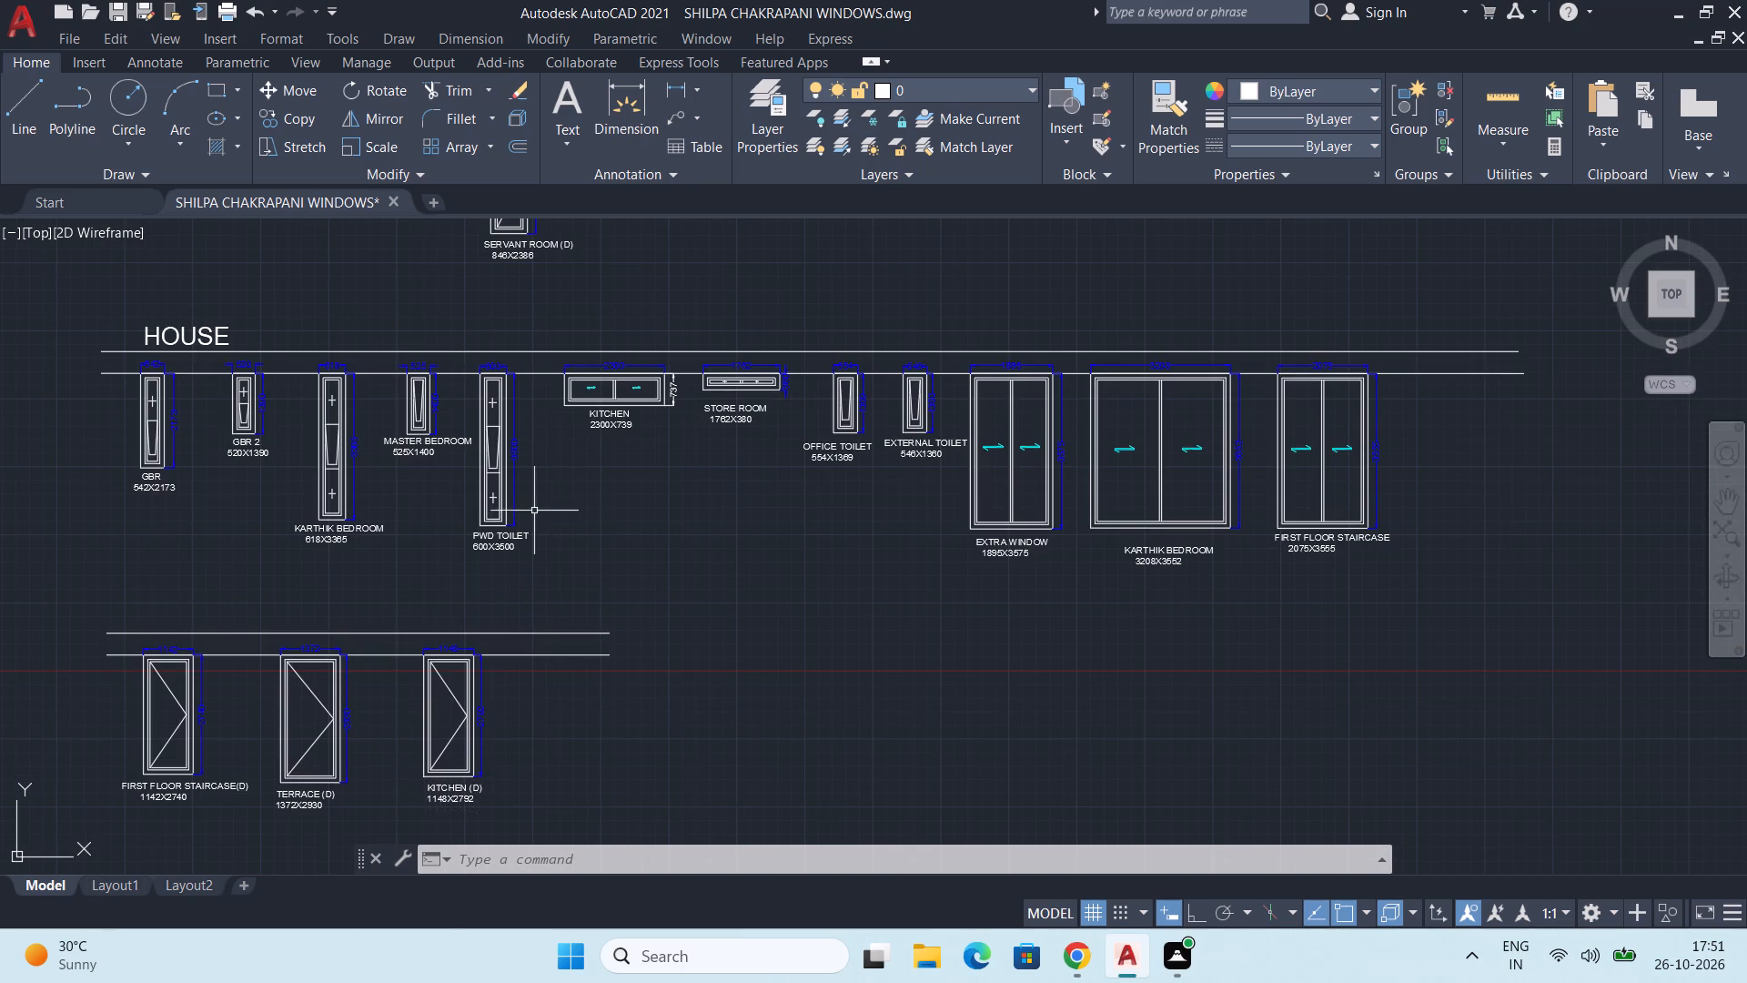
scroll(522, 496, "up", 1)
middle_click_drag(602, 492, 375, 599)
middle_click_drag(732, 517, 477, 551)
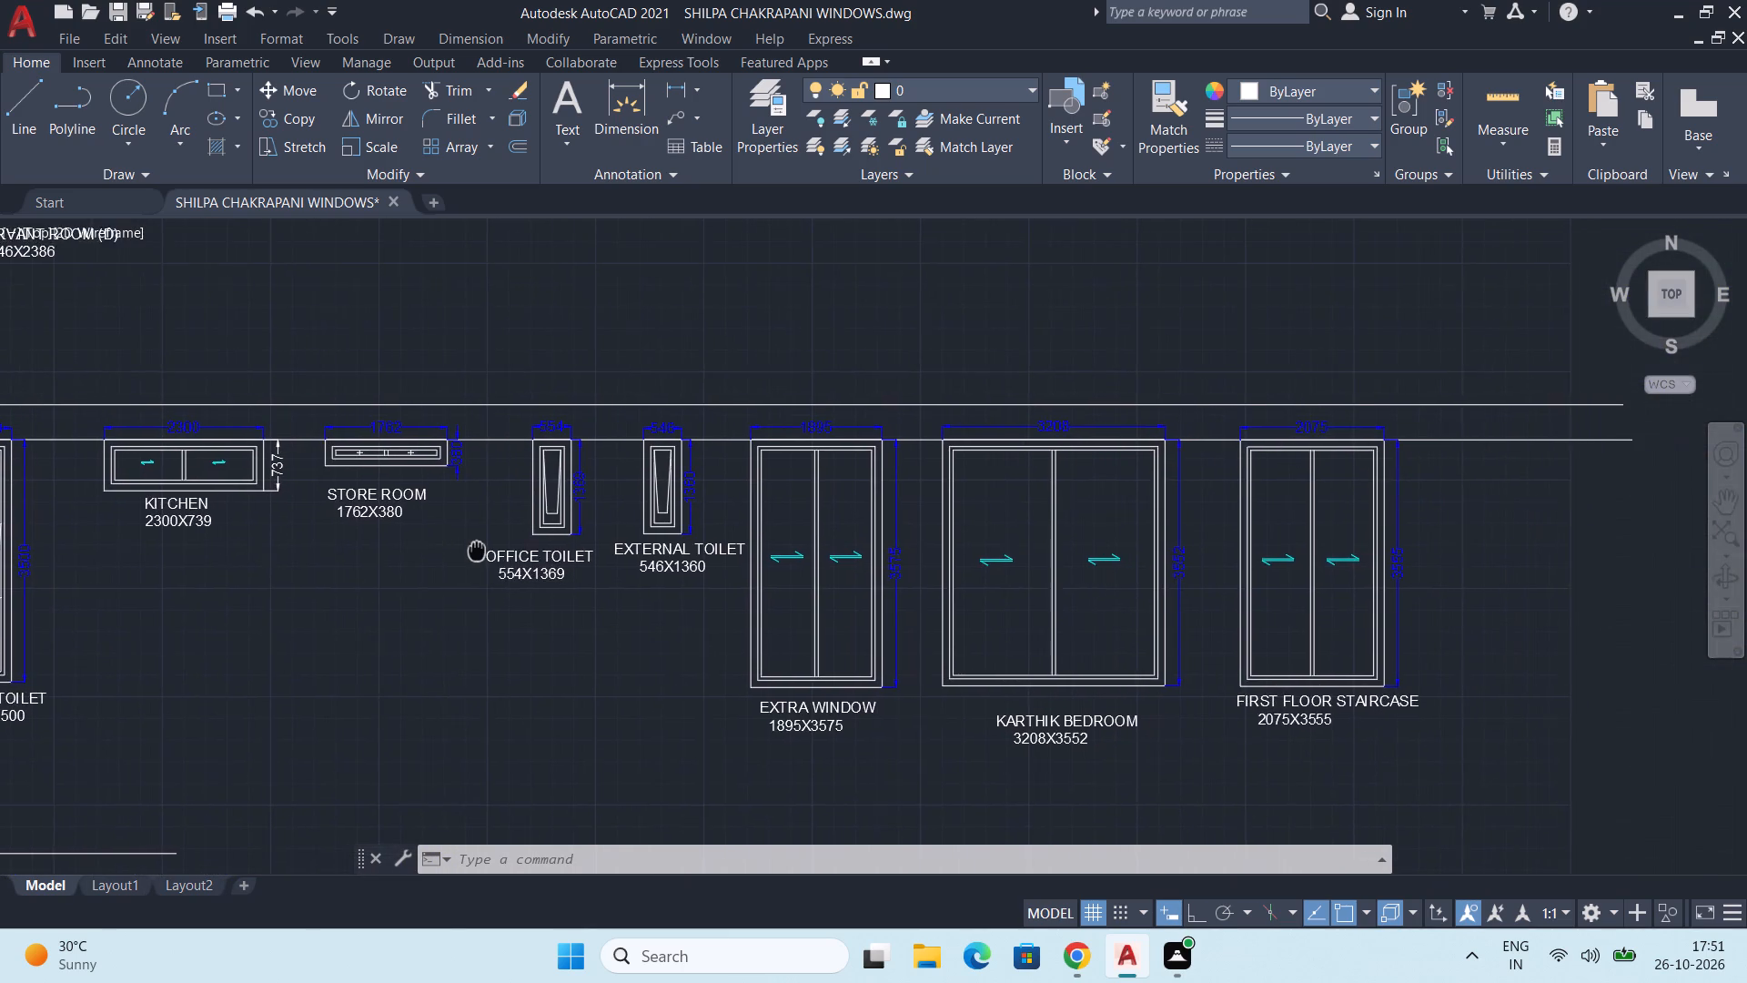
middle_click_drag(477, 551, 813, 525)
scroll(562, 500, "up", 2)
middle_click_drag(583, 497, 545, 585)
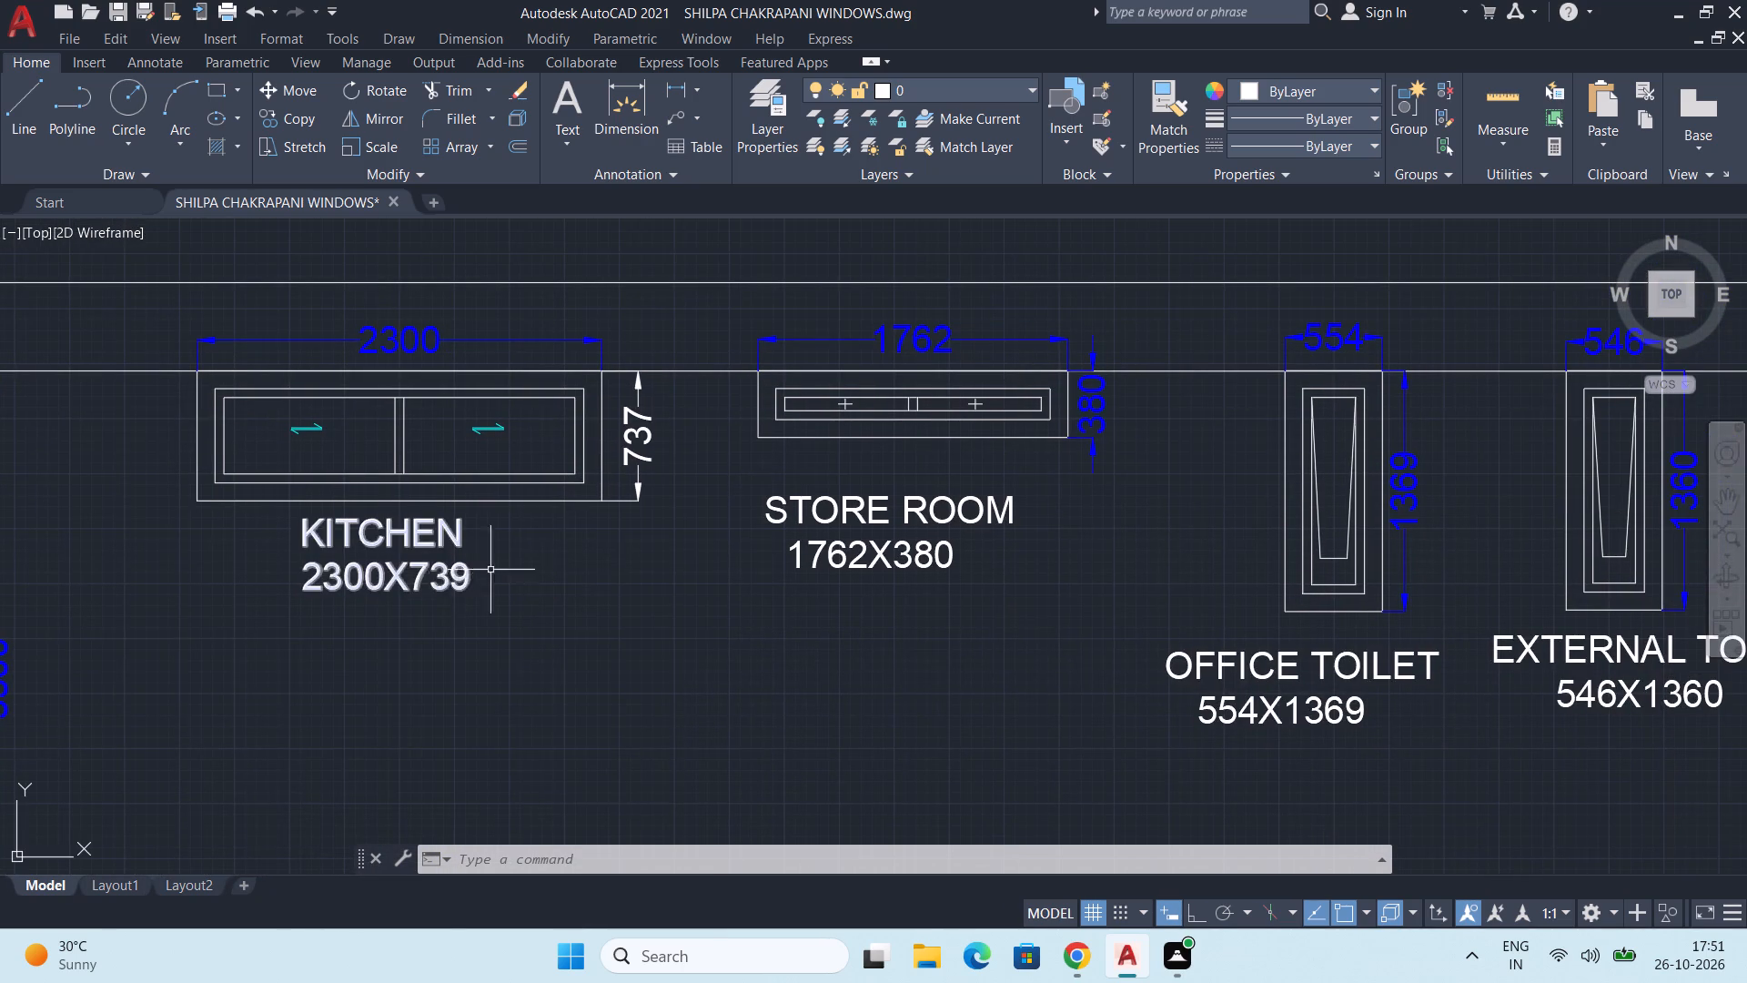
double_click(648, 433)
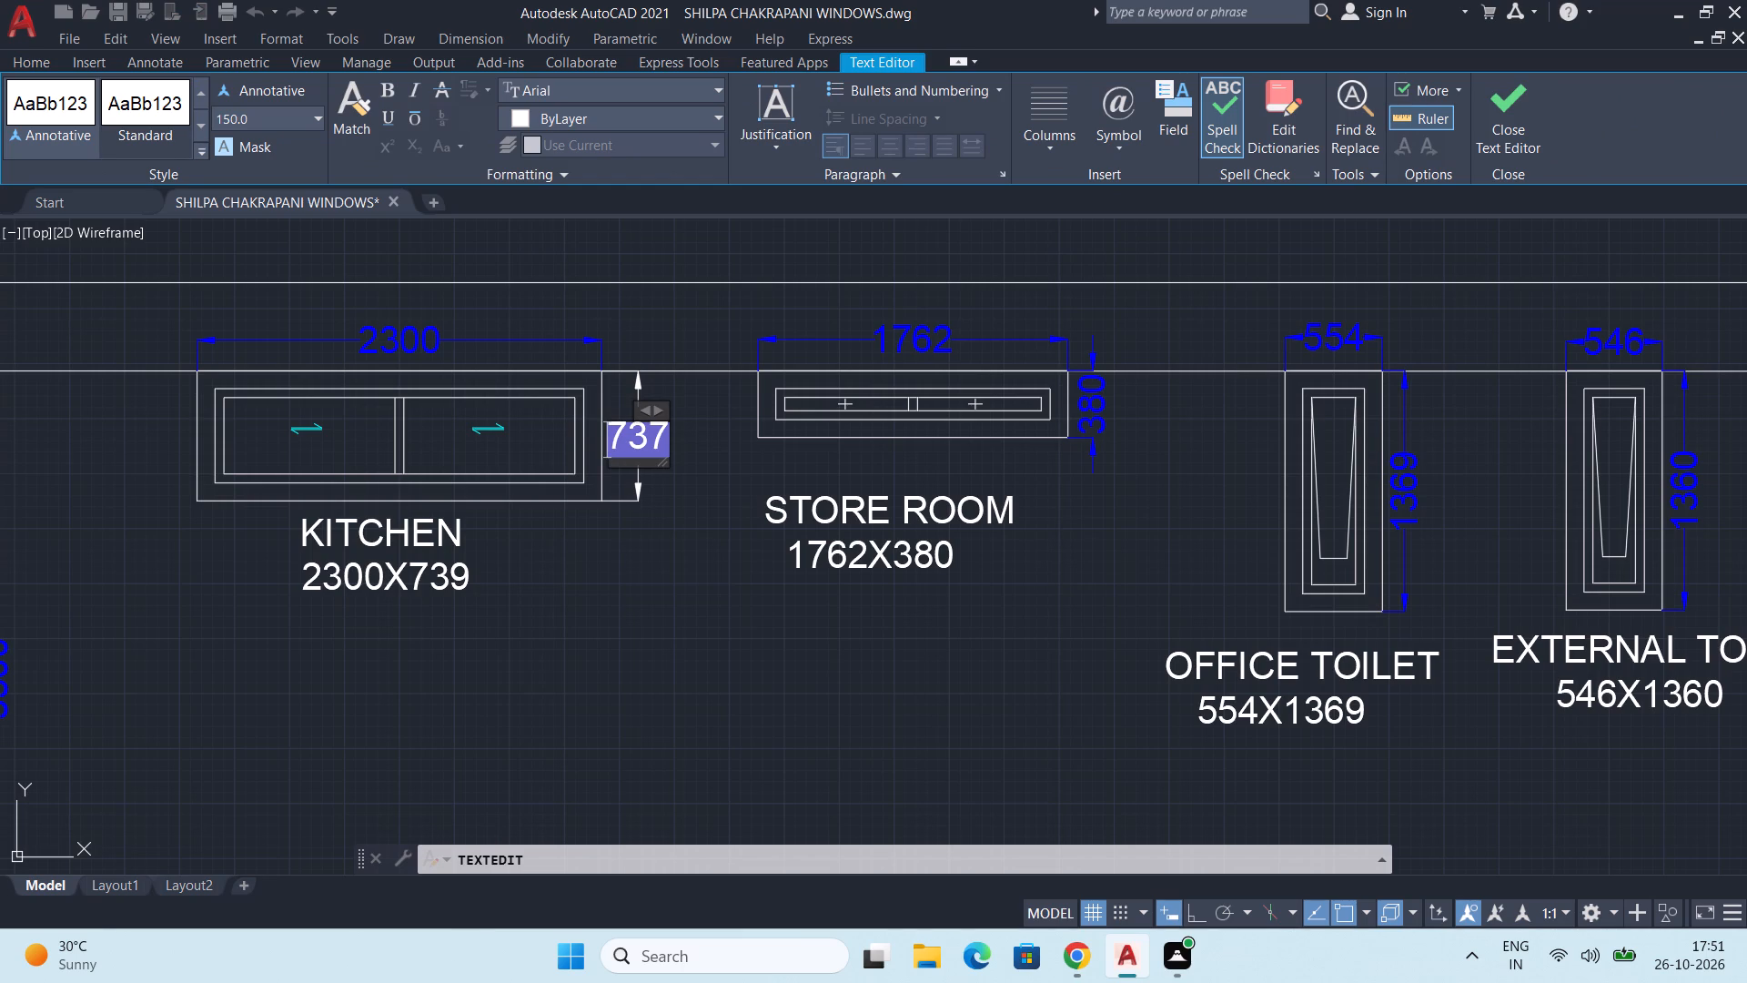
left_click(660, 439)
type("739")
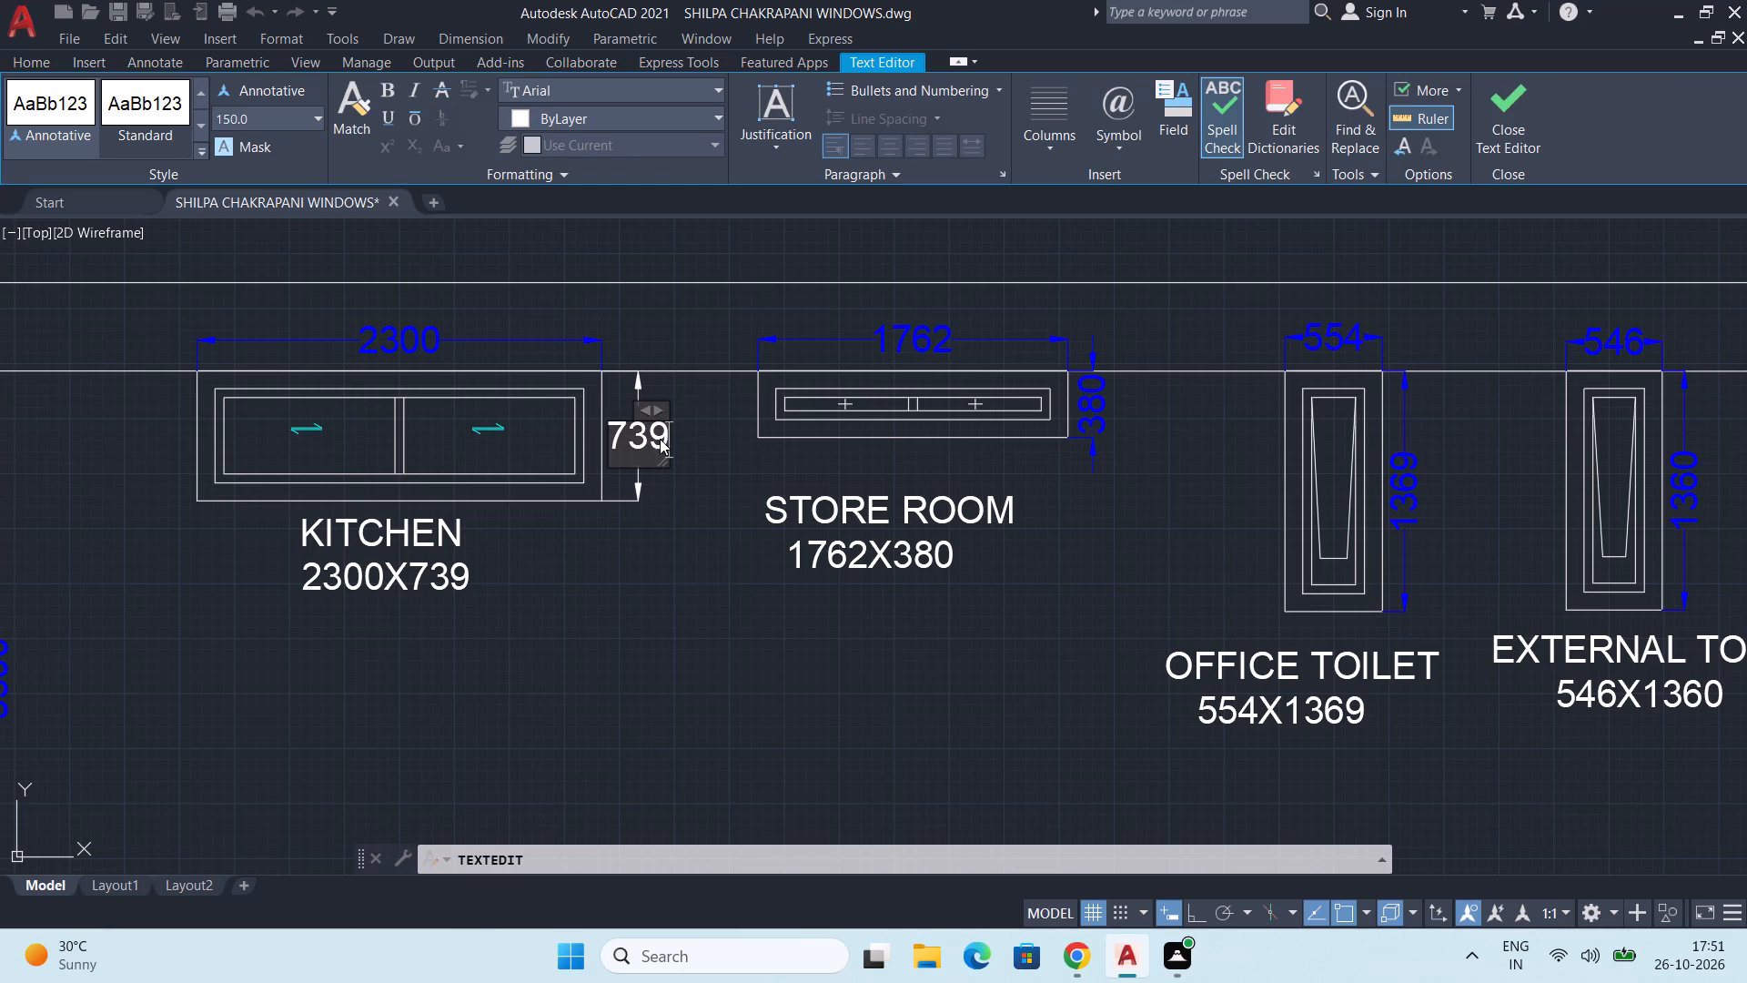
left_click(629, 531)
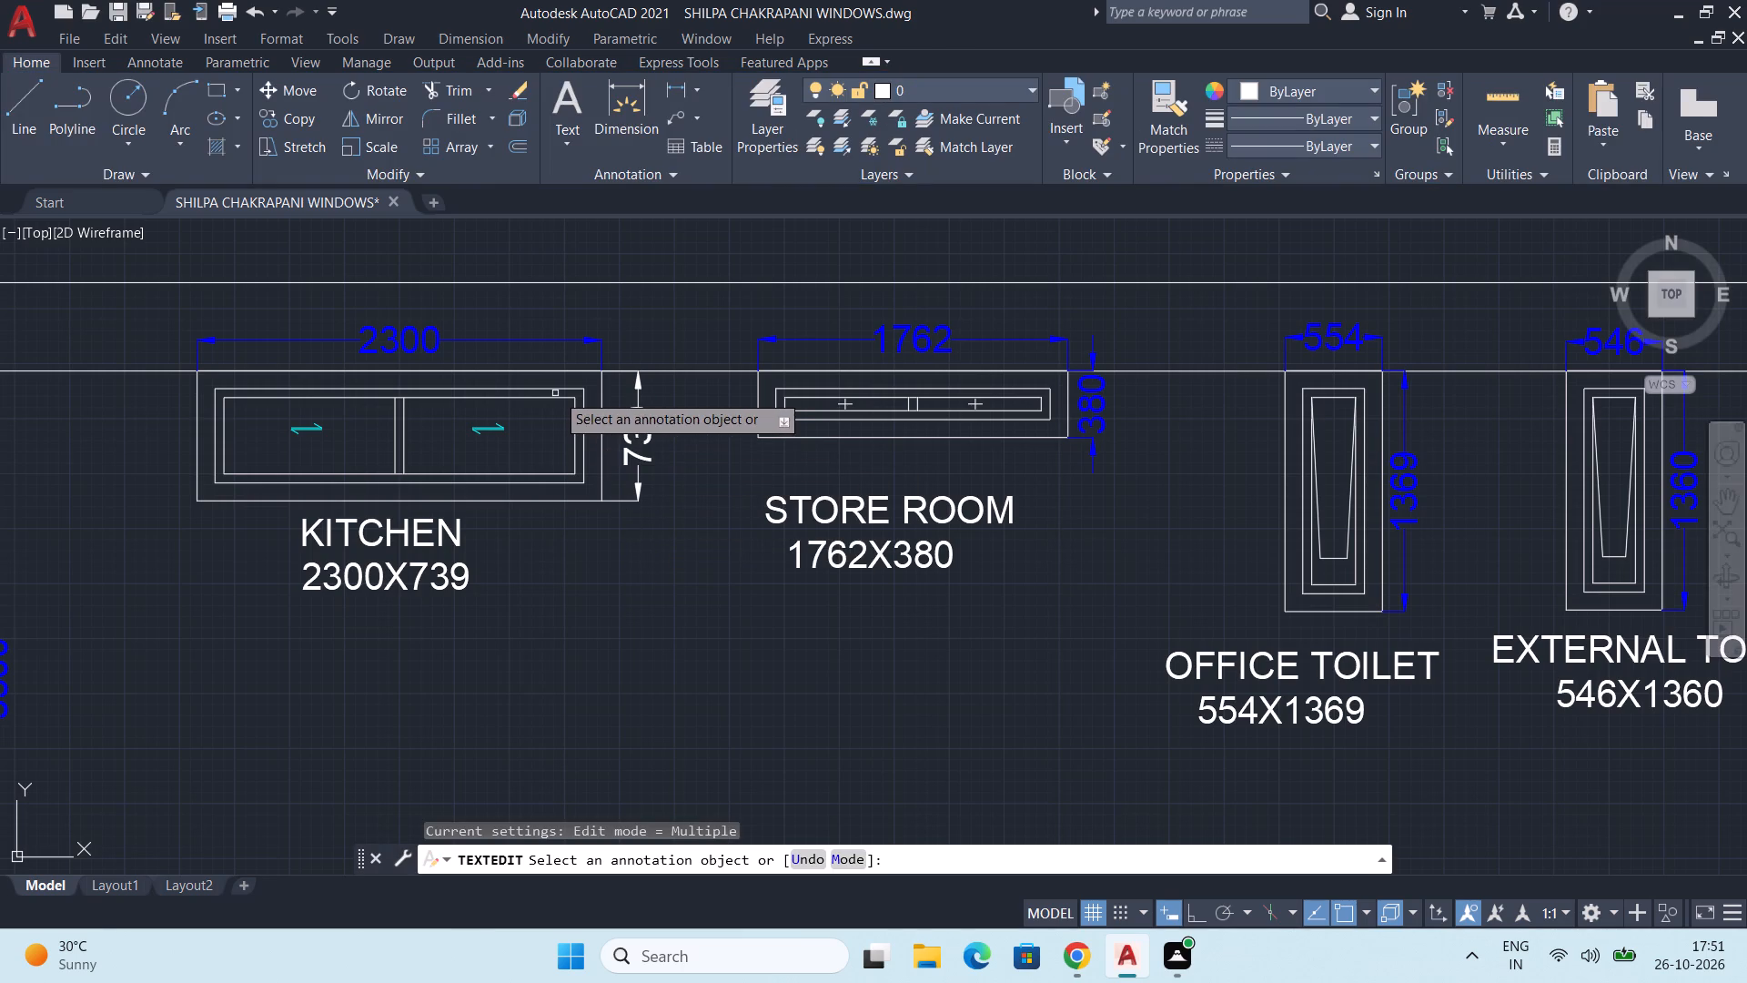
key("space")
Match the blue properties of the KITCHEN window's 2300 width dimension onto its 739 height dimension.
left_click(412, 350)
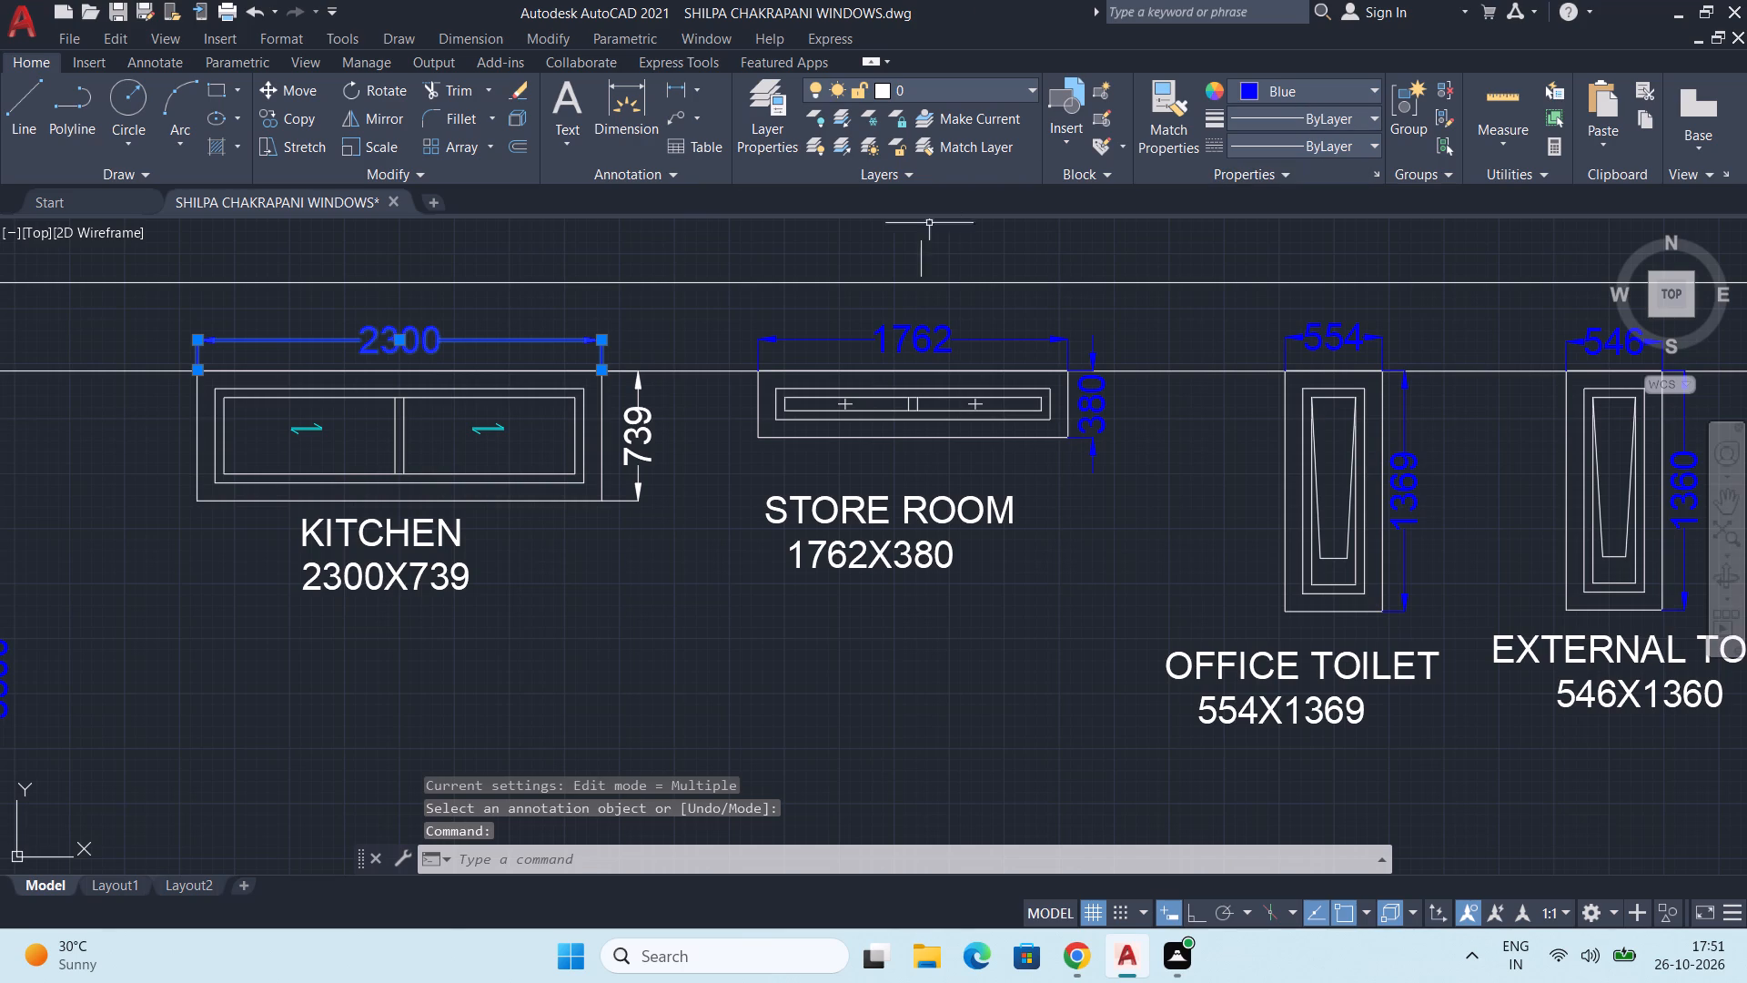
left_click(1174, 125)
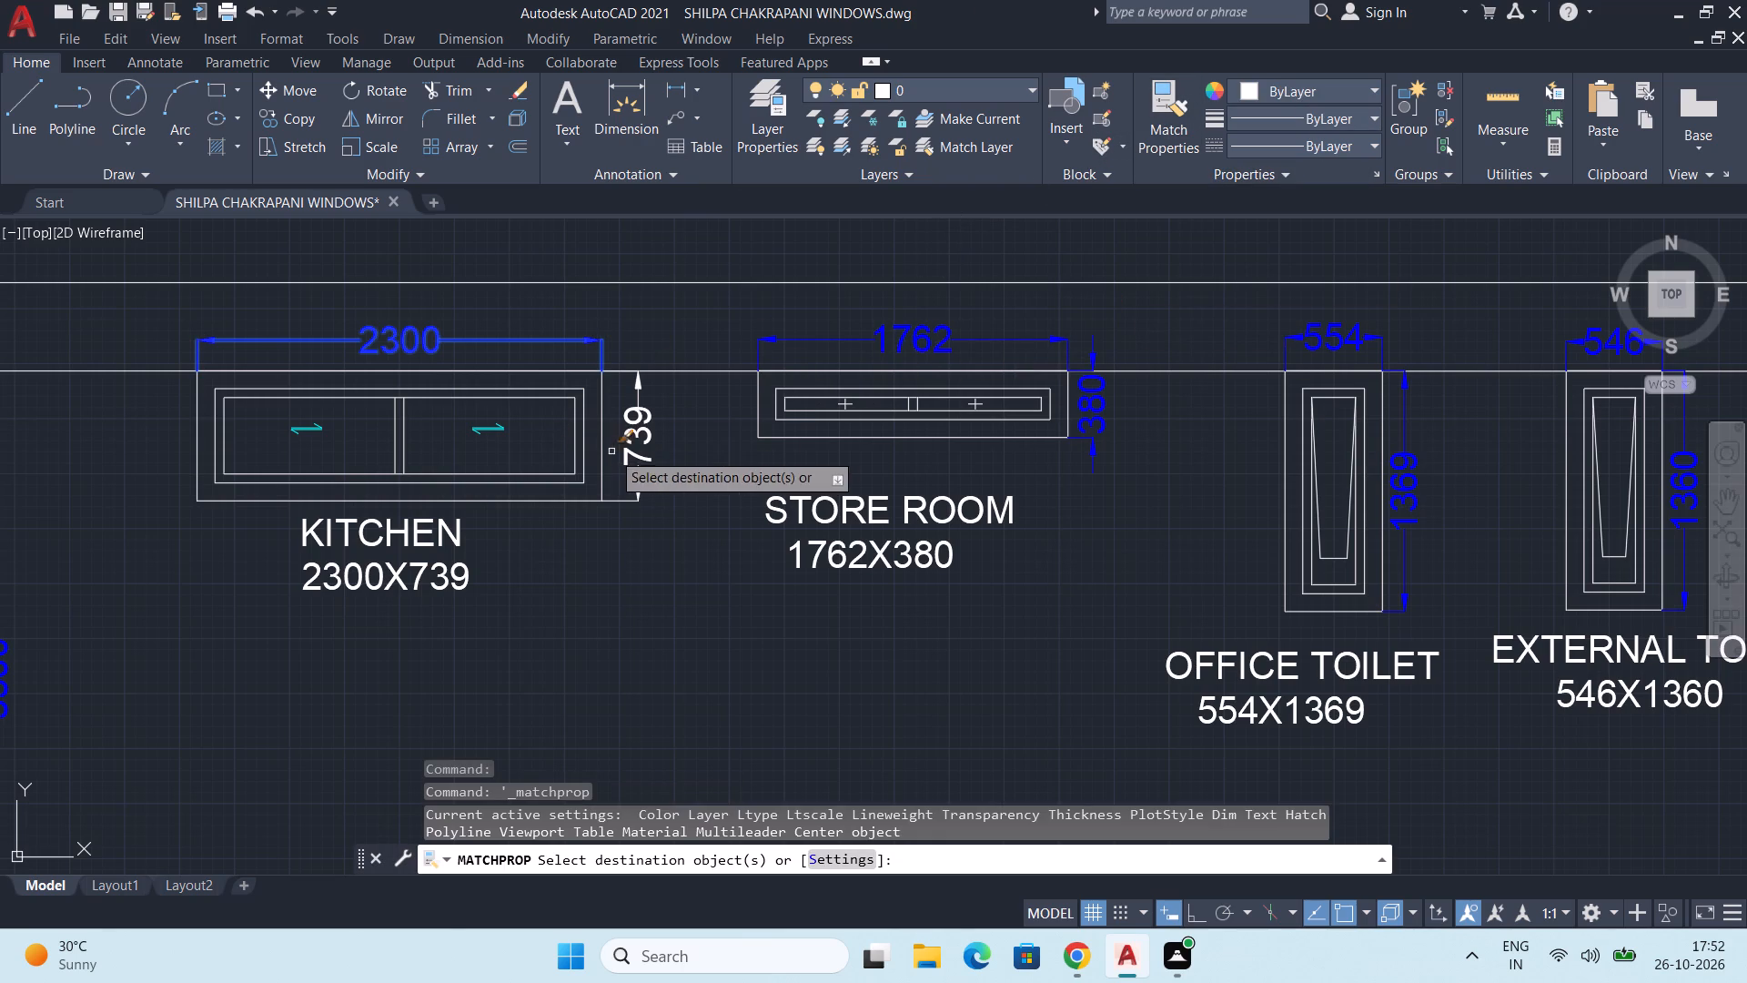
left_click(639, 443)
left_click(631, 419)
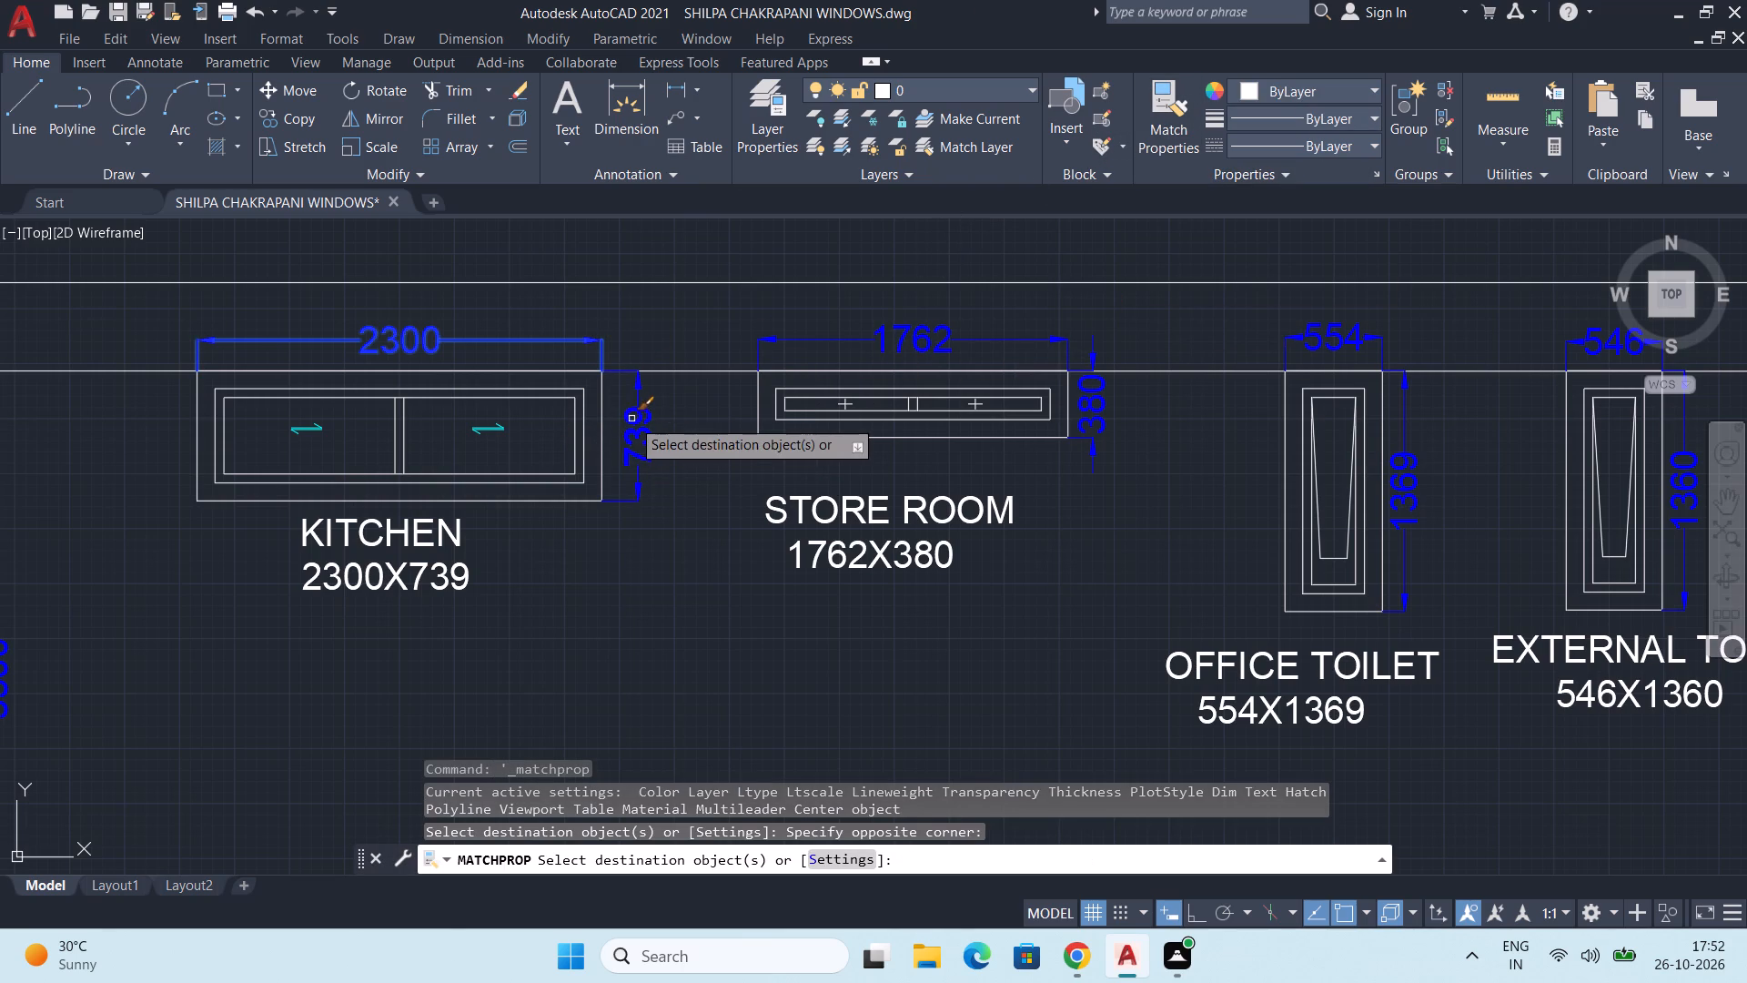
key("space")
Set the colour of the OUT HOUSE heading to purple 147,39,143.
scroll(632, 431, "down", 3)
middle_click_drag(674, 573, 795, 551)
scroll(768, 532, "down", 1)
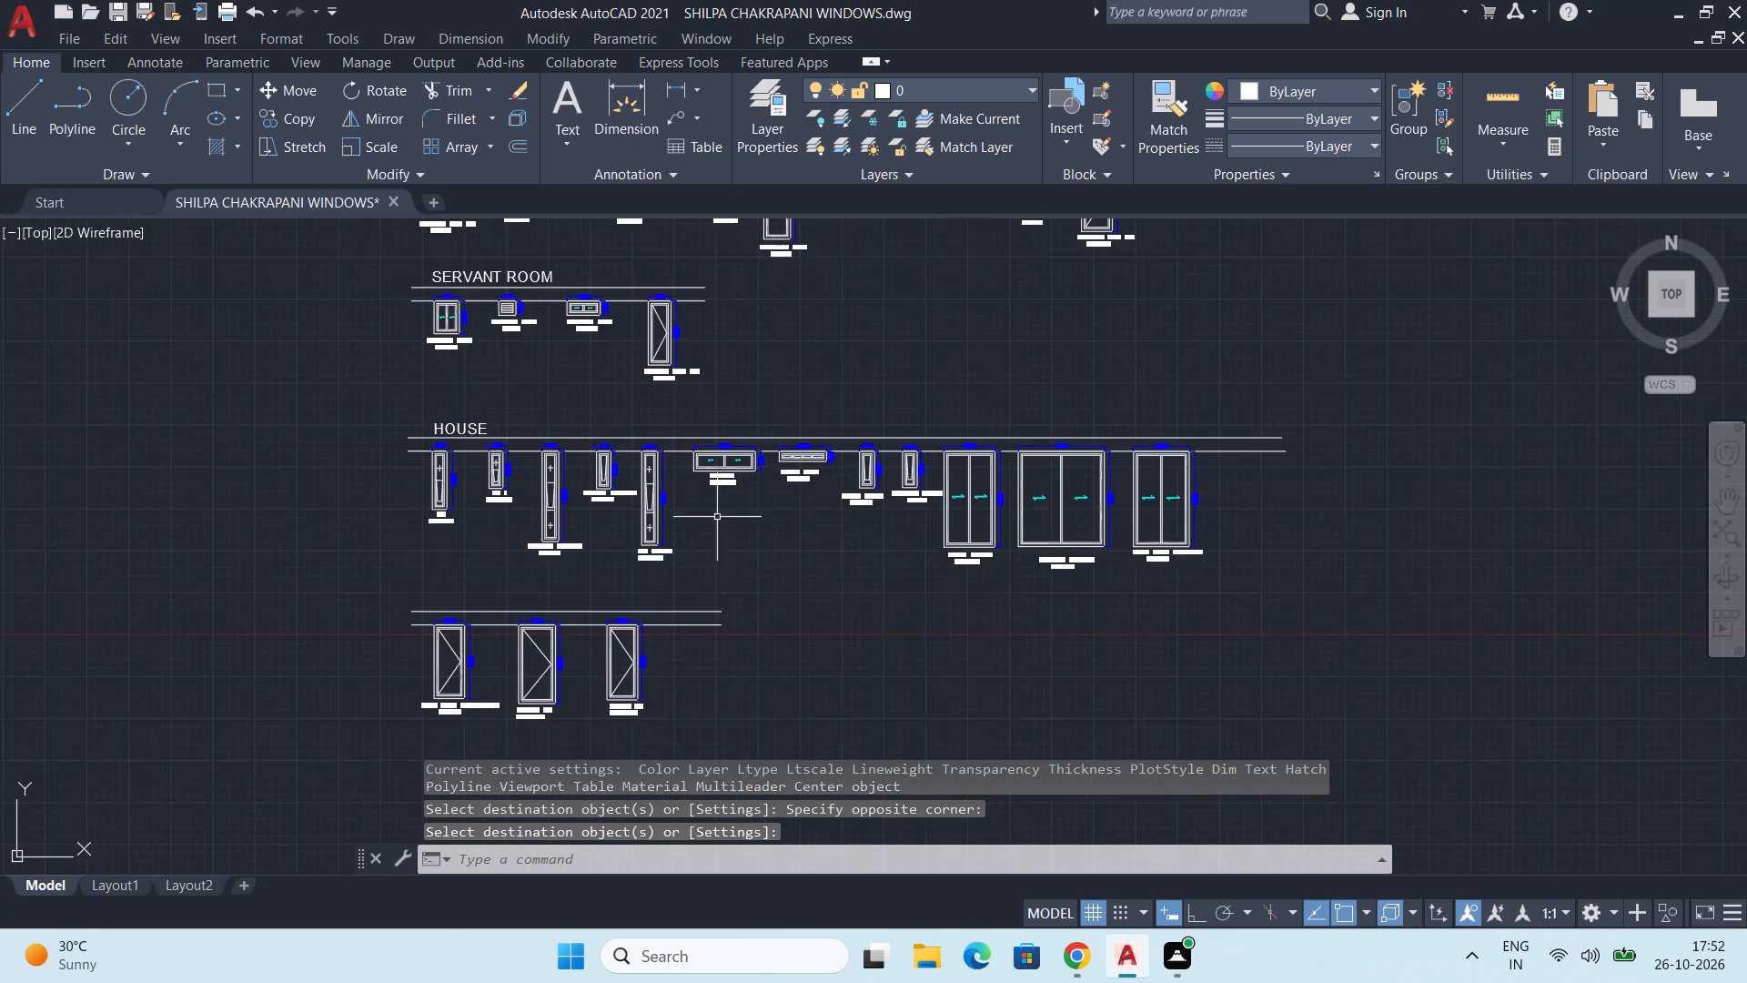
middle_click_drag(713, 498, 863, 712)
scroll(593, 320, "up", 1)
middle_click_drag(625, 324, 628, 516)
middle_click_drag(595, 376, 589, 464)
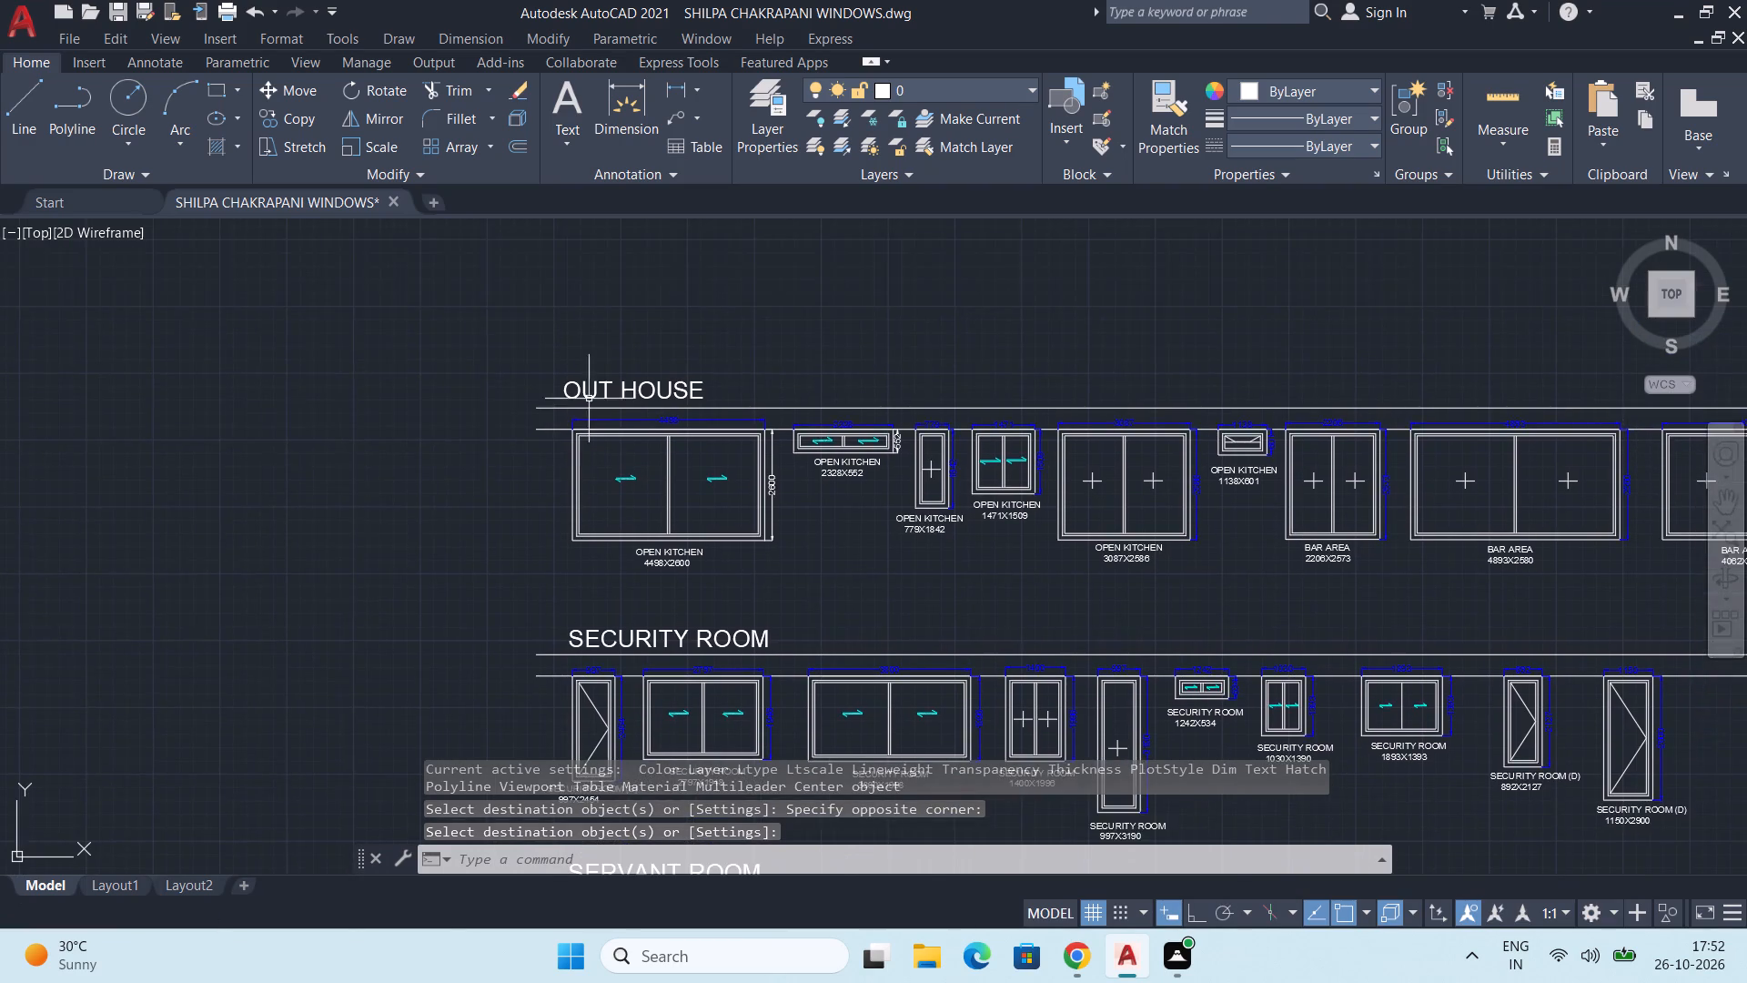
scroll(609, 383, "up", 1)
left_click(598, 396)
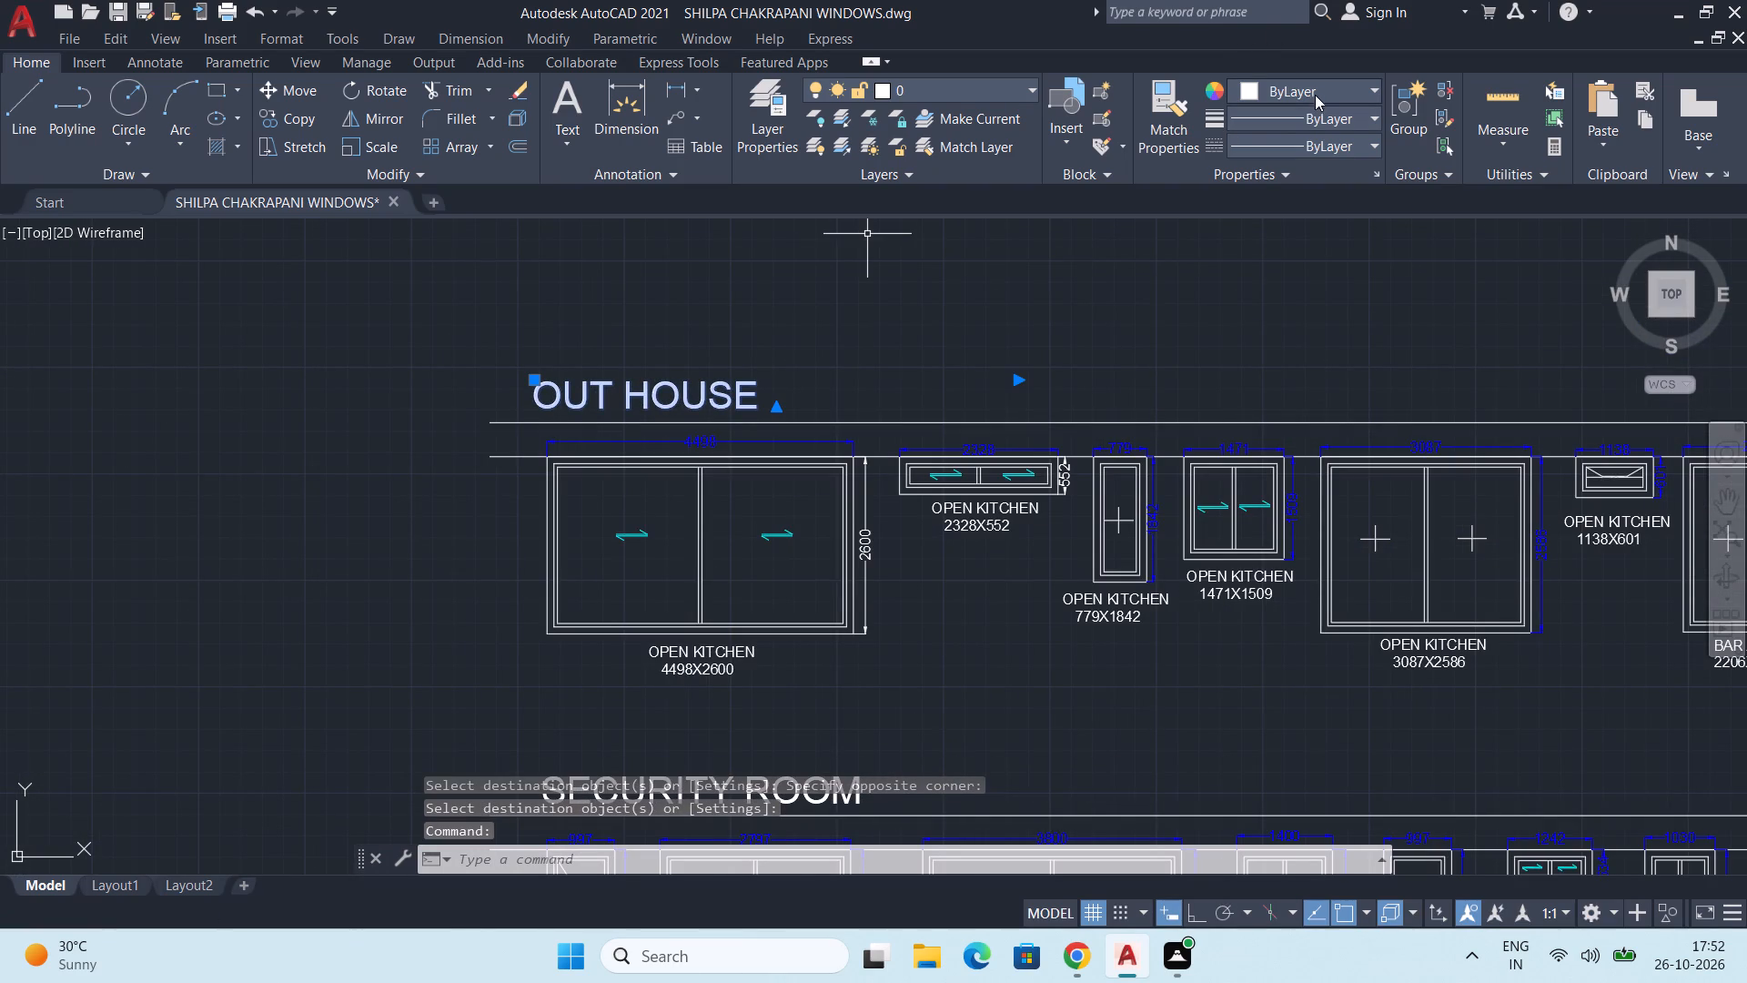
left_click(1325, 88)
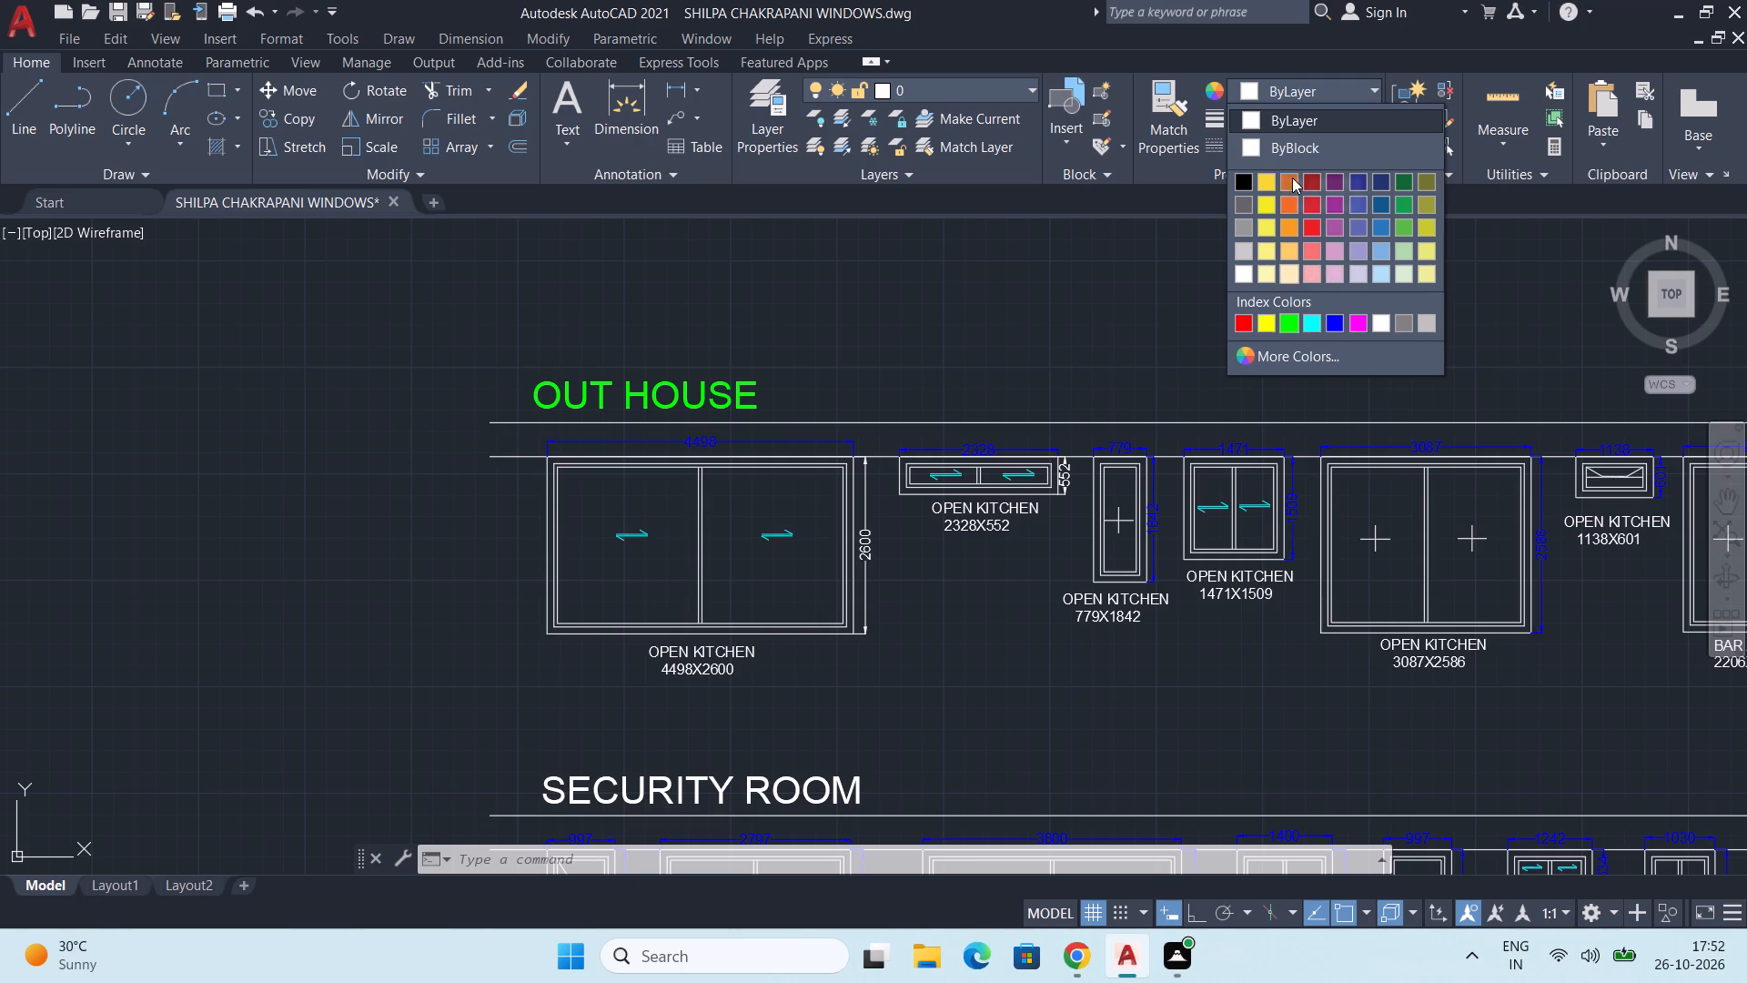
left_click(1332, 202)
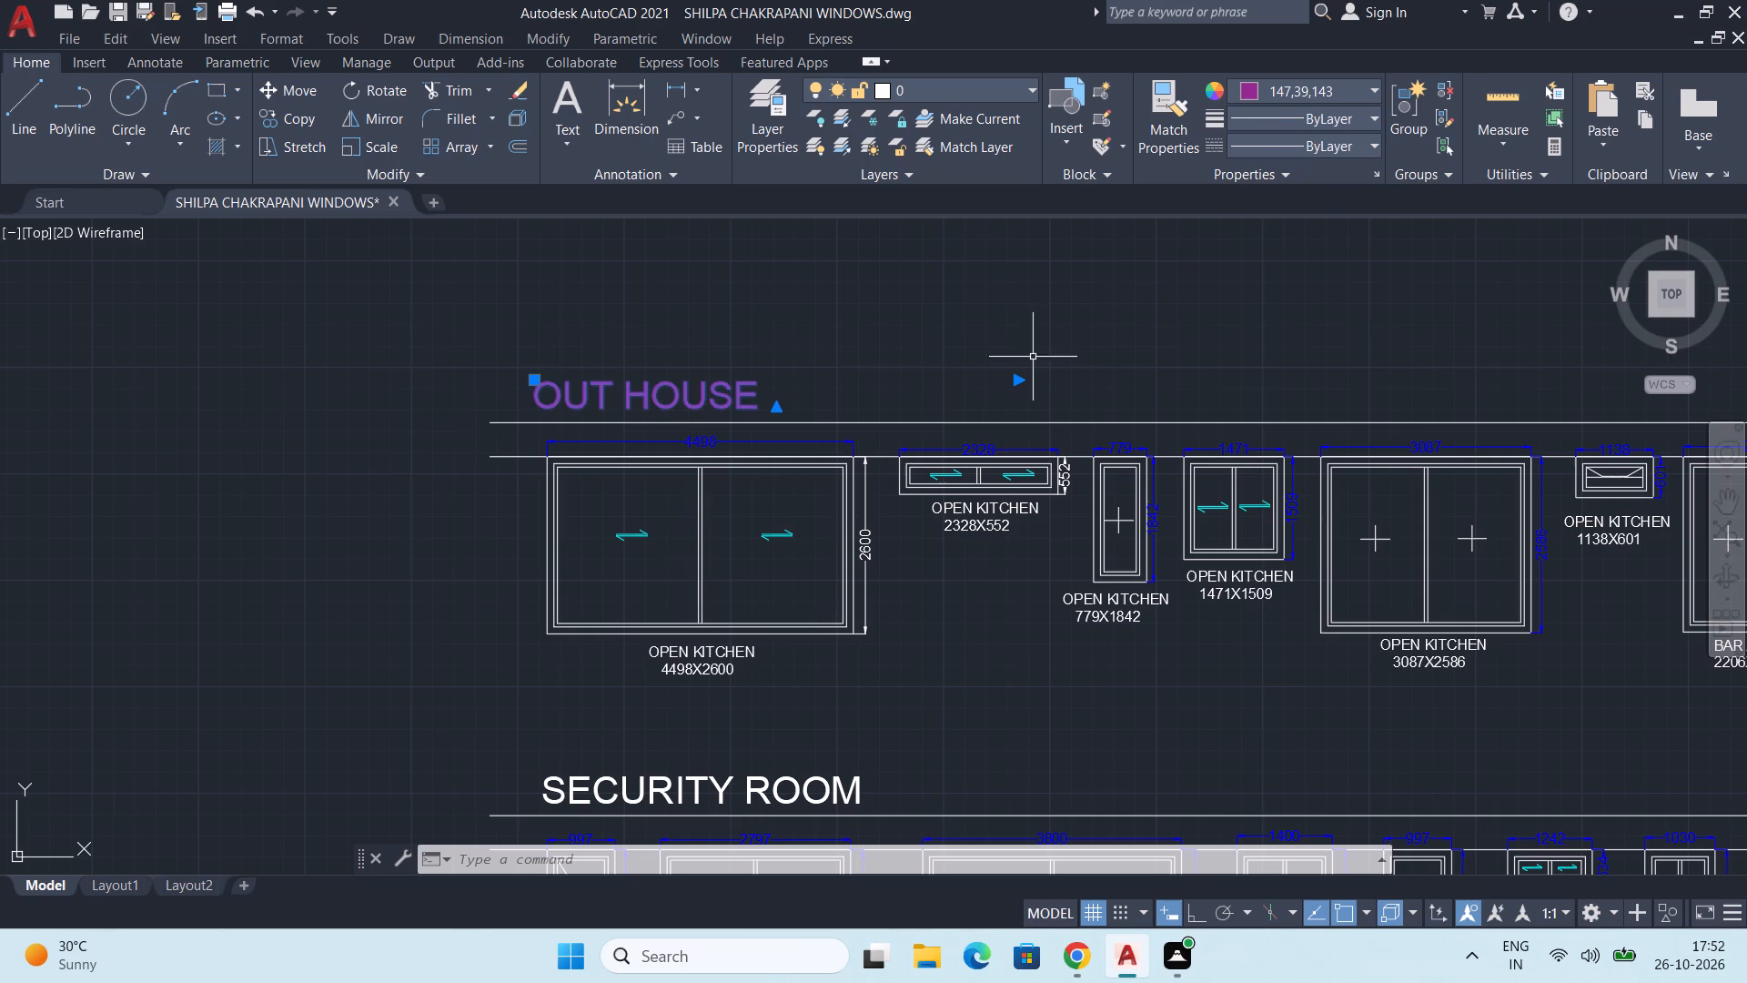
key("Escape")
Match the purple OUT HOUSE heading's properties onto the SECURITY ROOM, SERVANT ROOM and HOUSE headings.
left_click(672, 390)
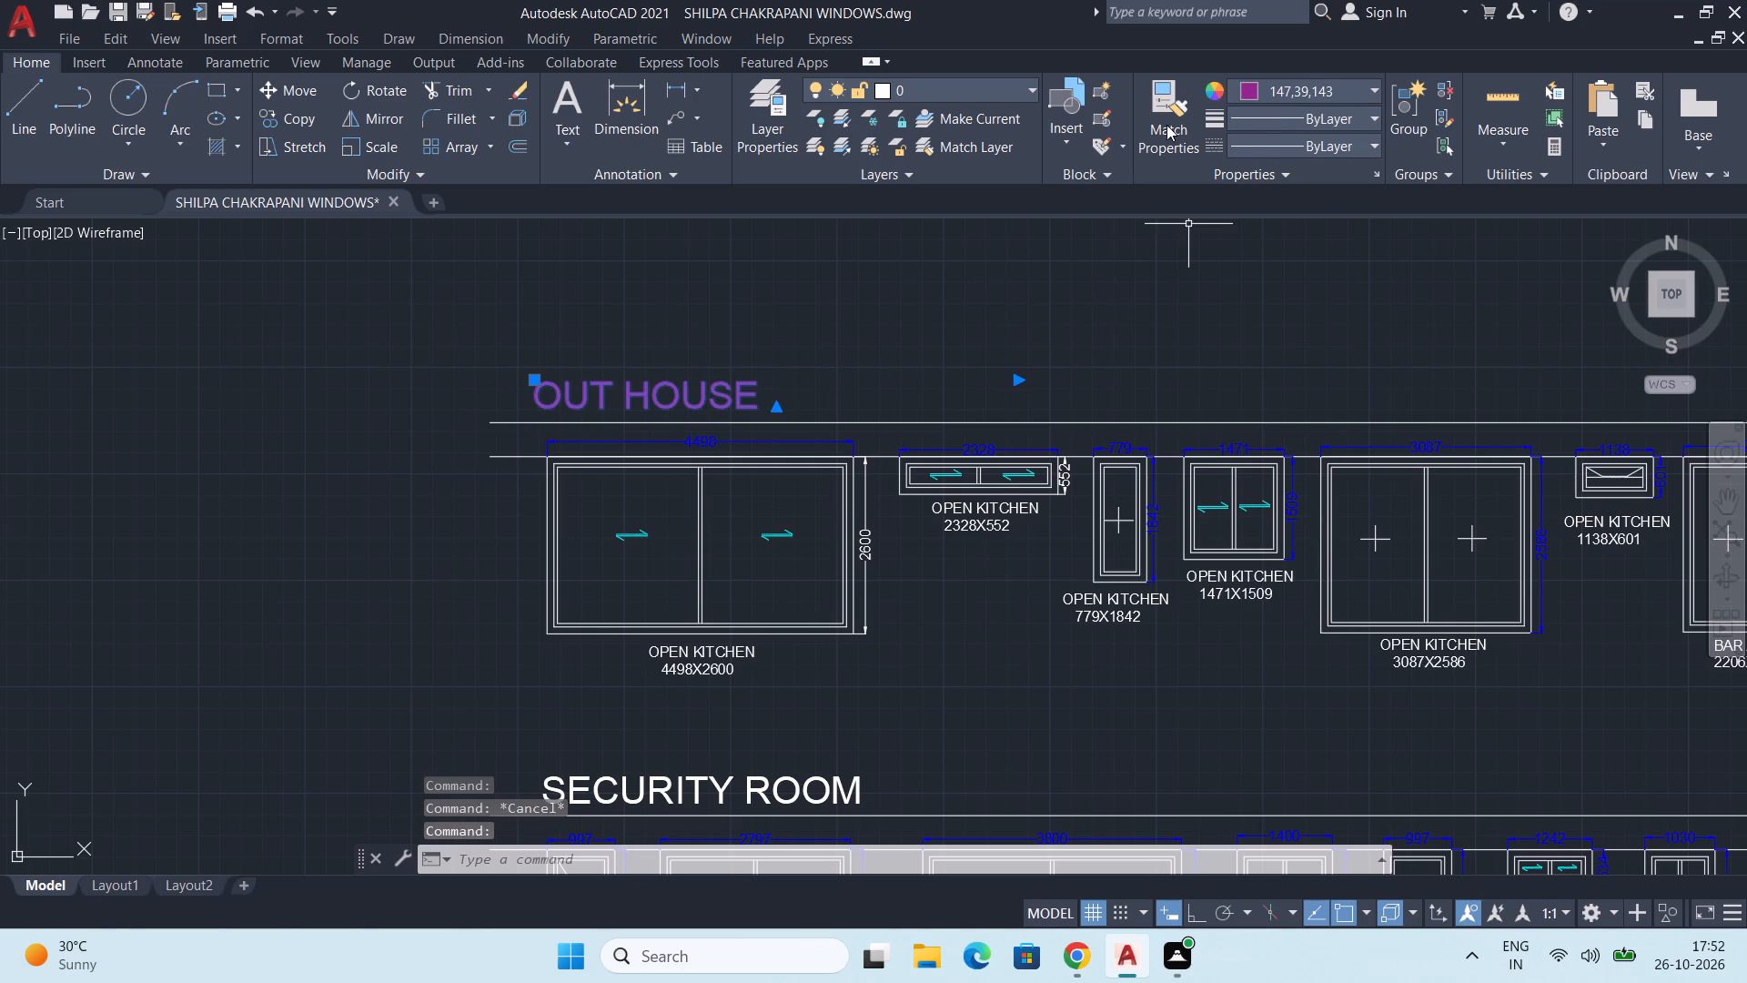
left_click(1166, 125)
scroll(992, 449, "down", 1)
middle_click_drag(910, 567, 914, 407)
scroll(849, 502, "up", 1)
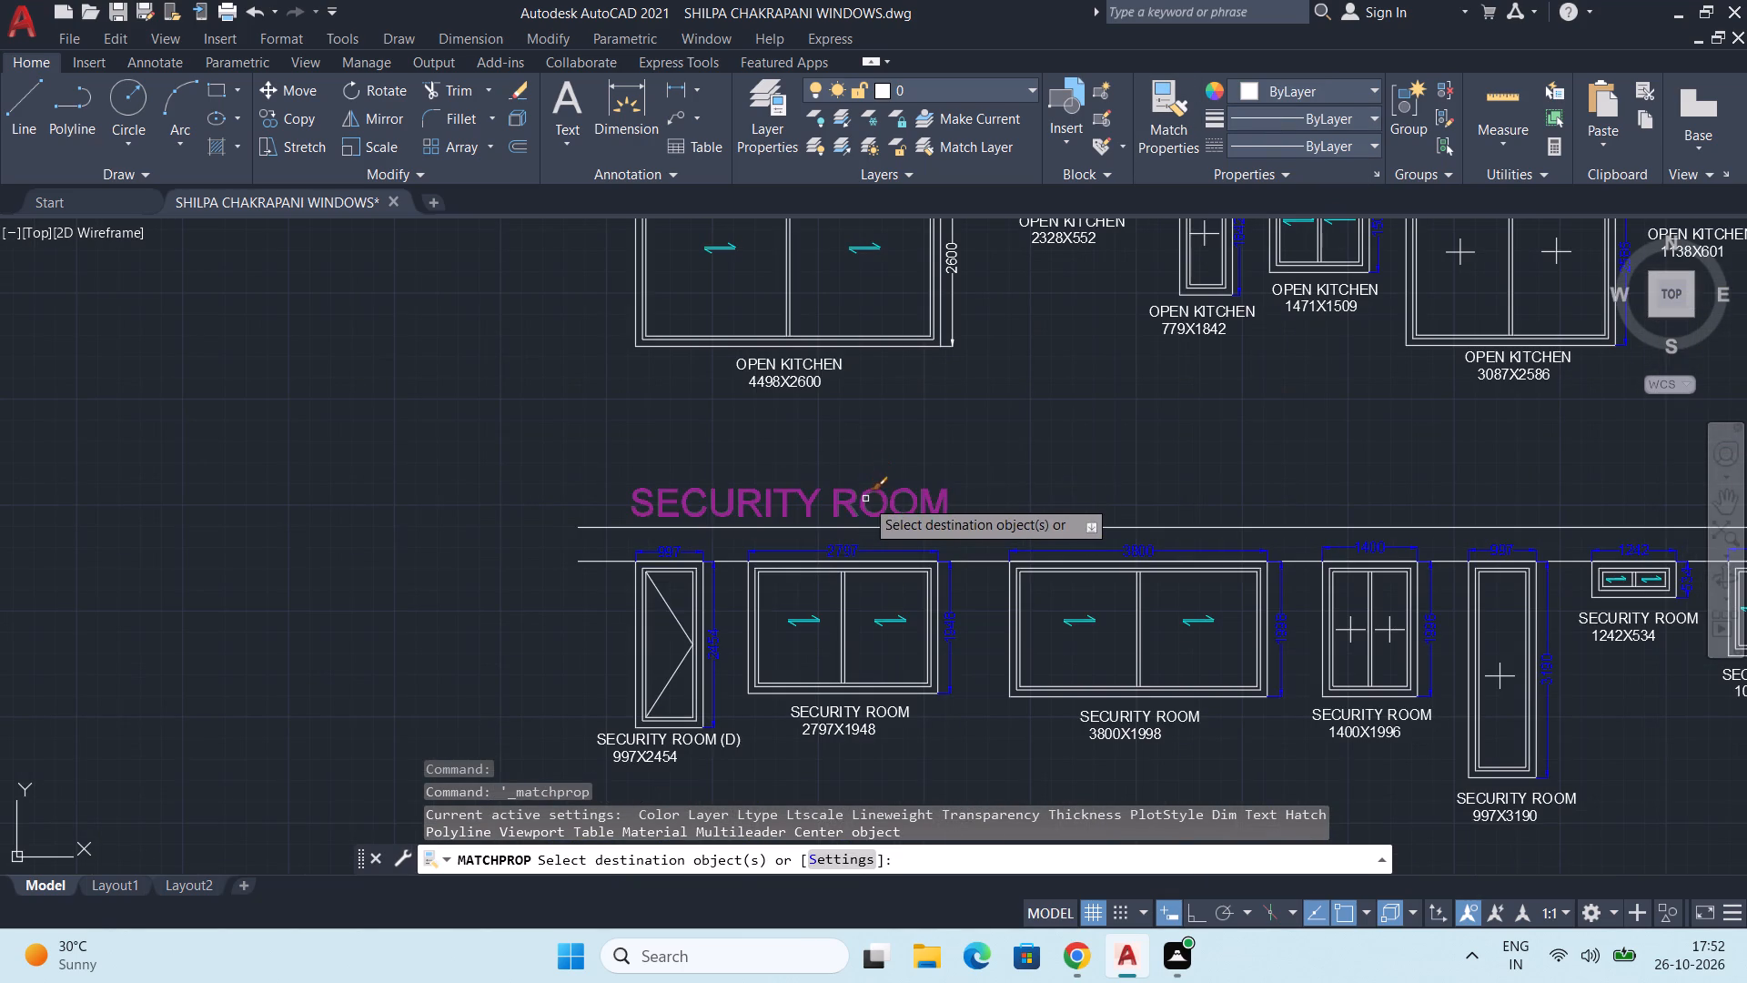
left_click(865, 499)
middle_click_drag(965, 570, 921, 396)
scroll(937, 441, "down", 1)
scroll(863, 581, "up", 1)
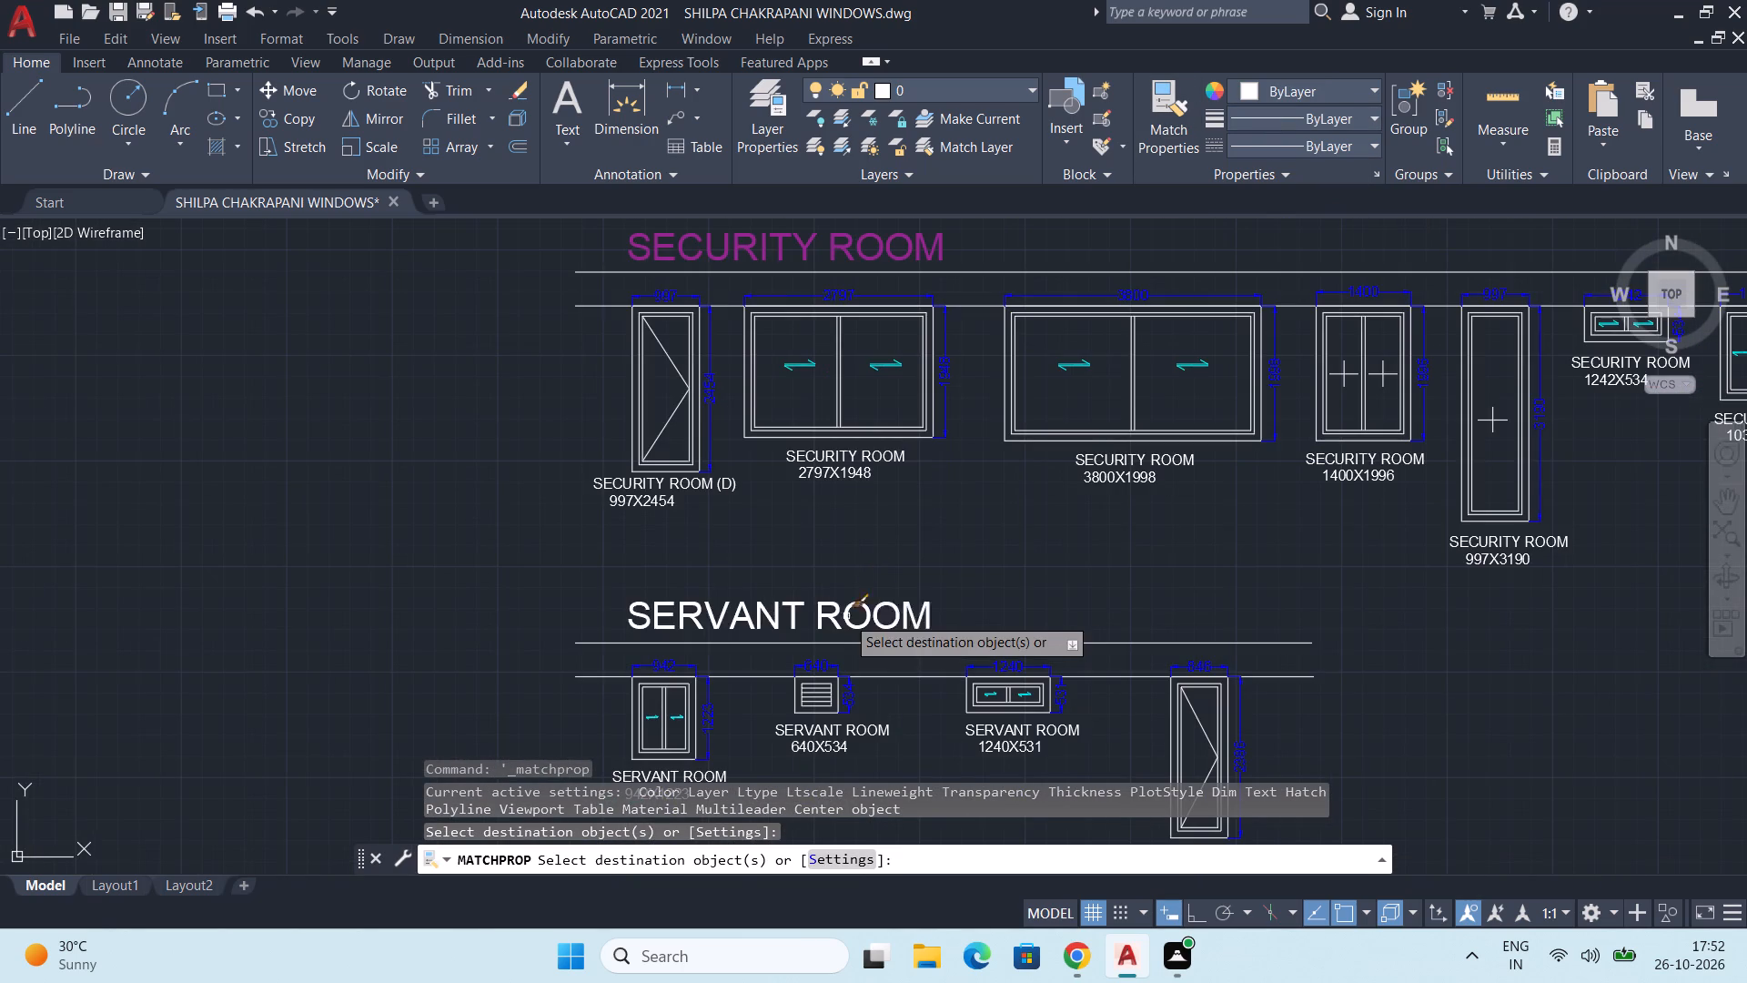
left_click(847, 624)
scroll(930, 542, "down", 2)
middle_click_drag(926, 637, 949, 350)
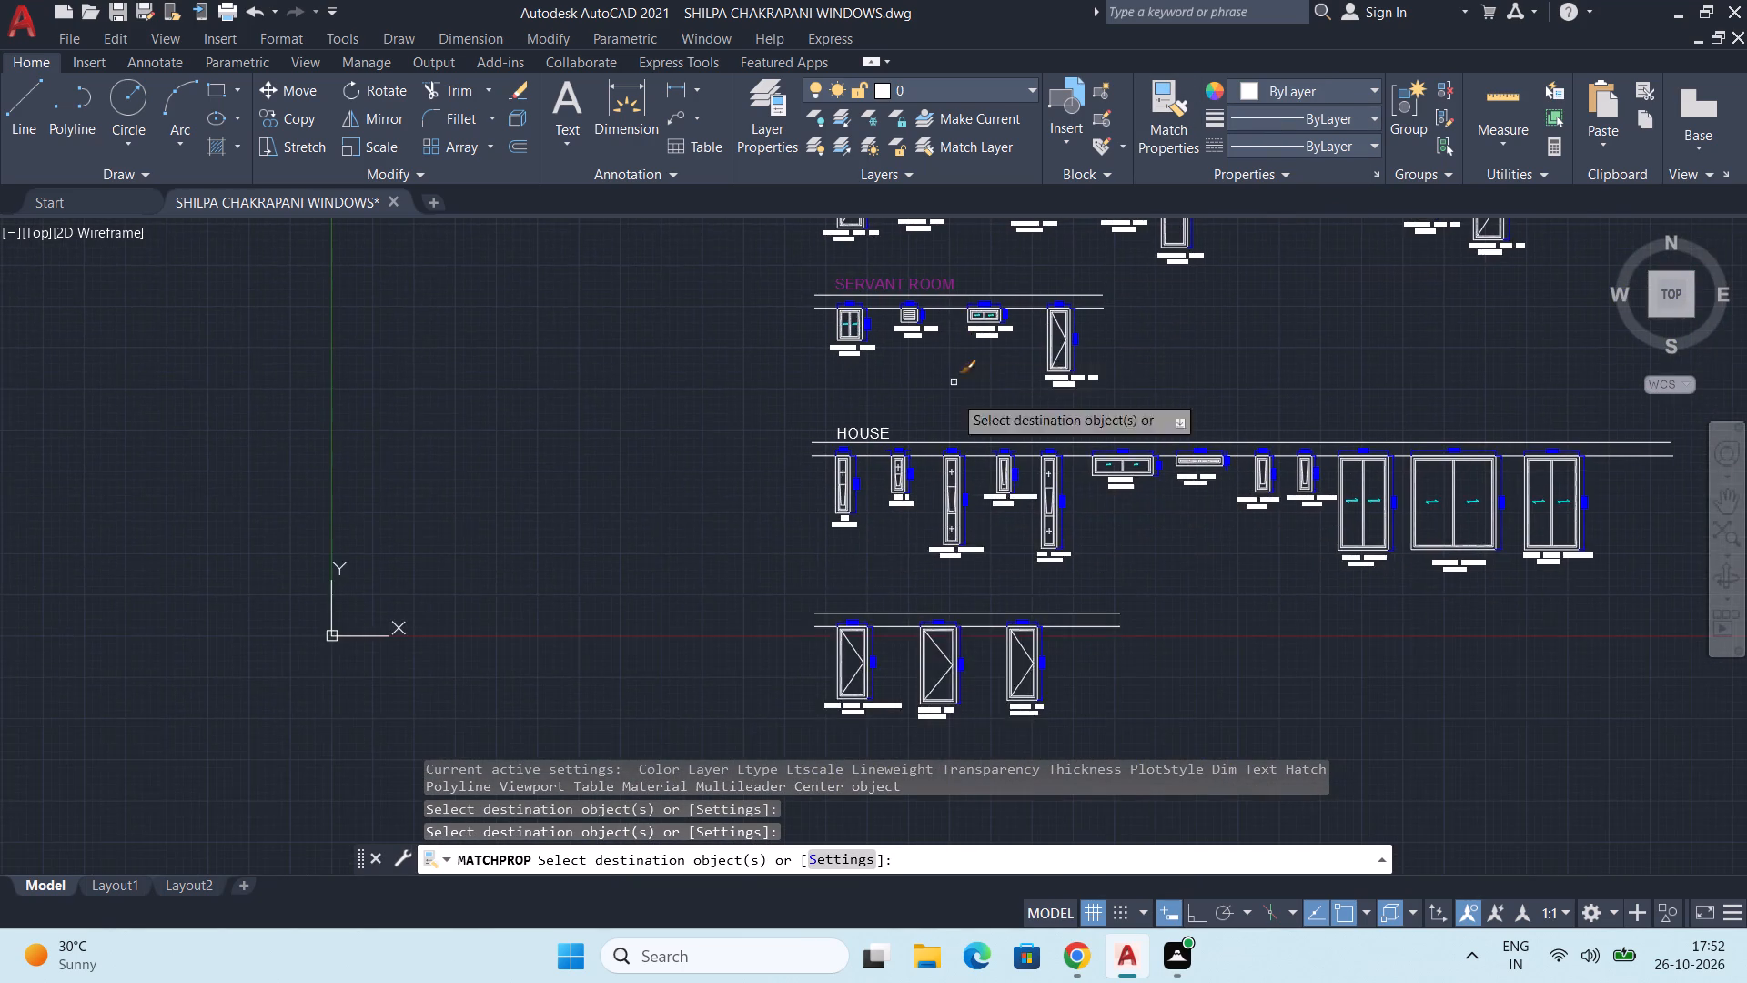
scroll(884, 453, "up", 1)
left_click(865, 420)
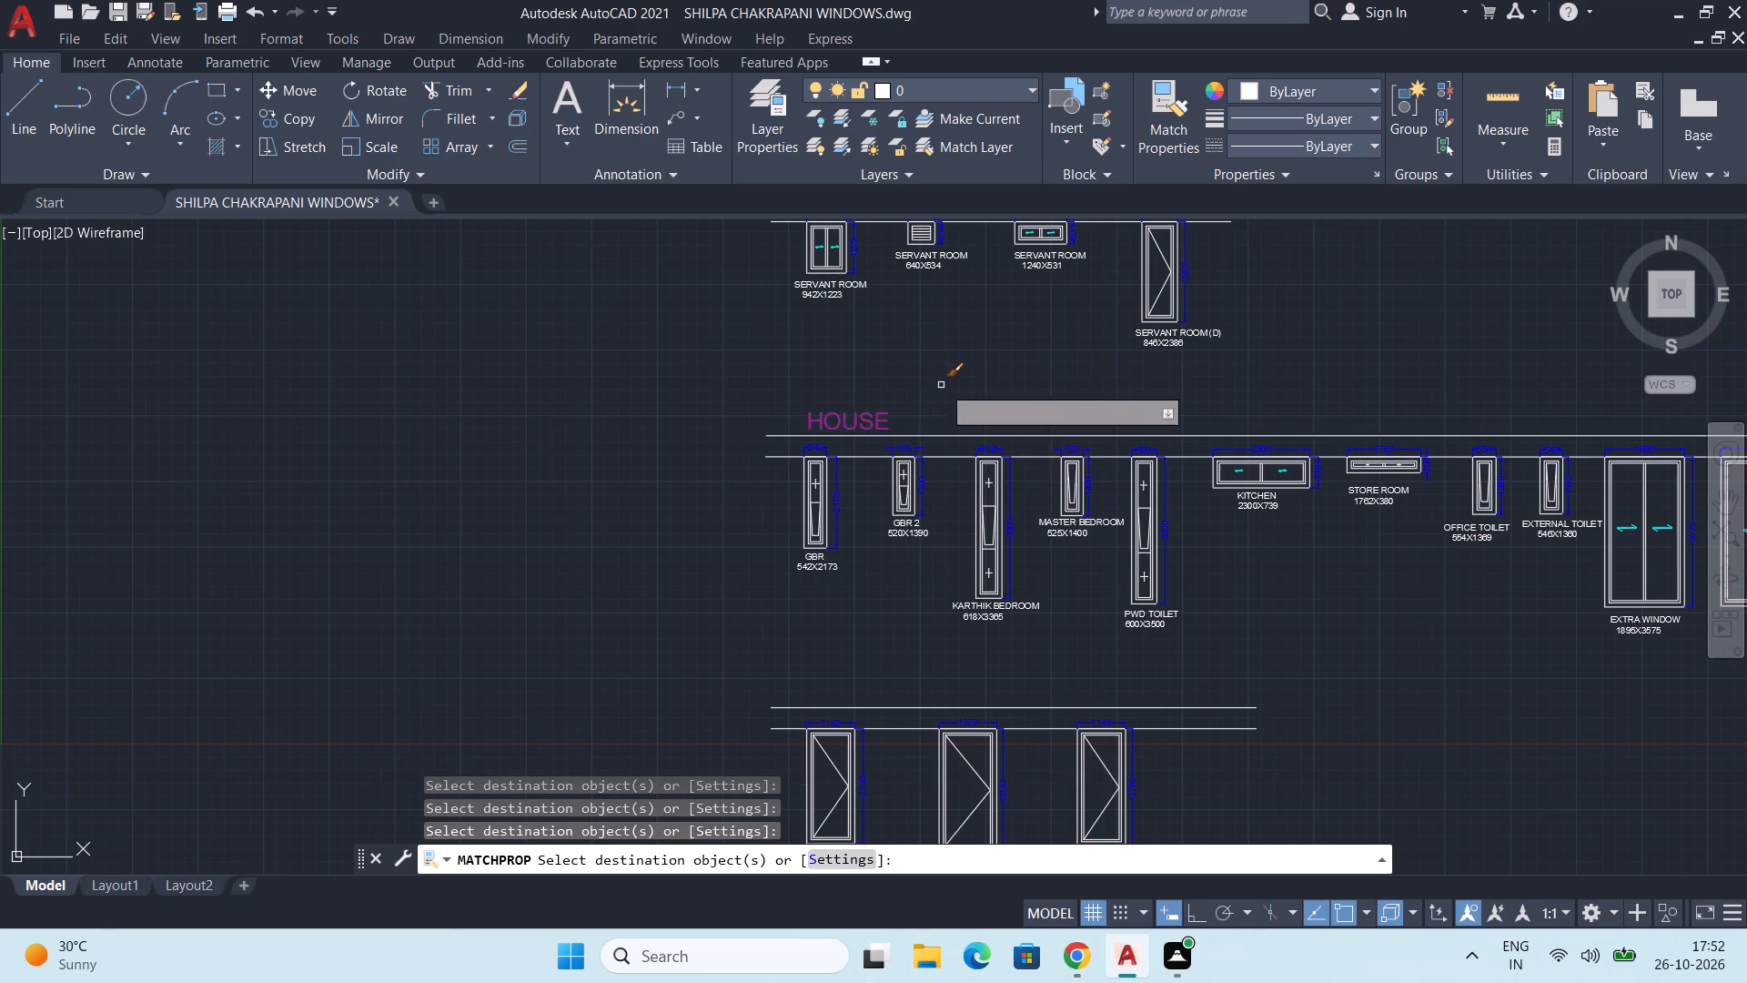
scroll(955, 402, "down", 1)
key("b")
middle_click_drag(1229, 341, 1066, 513)
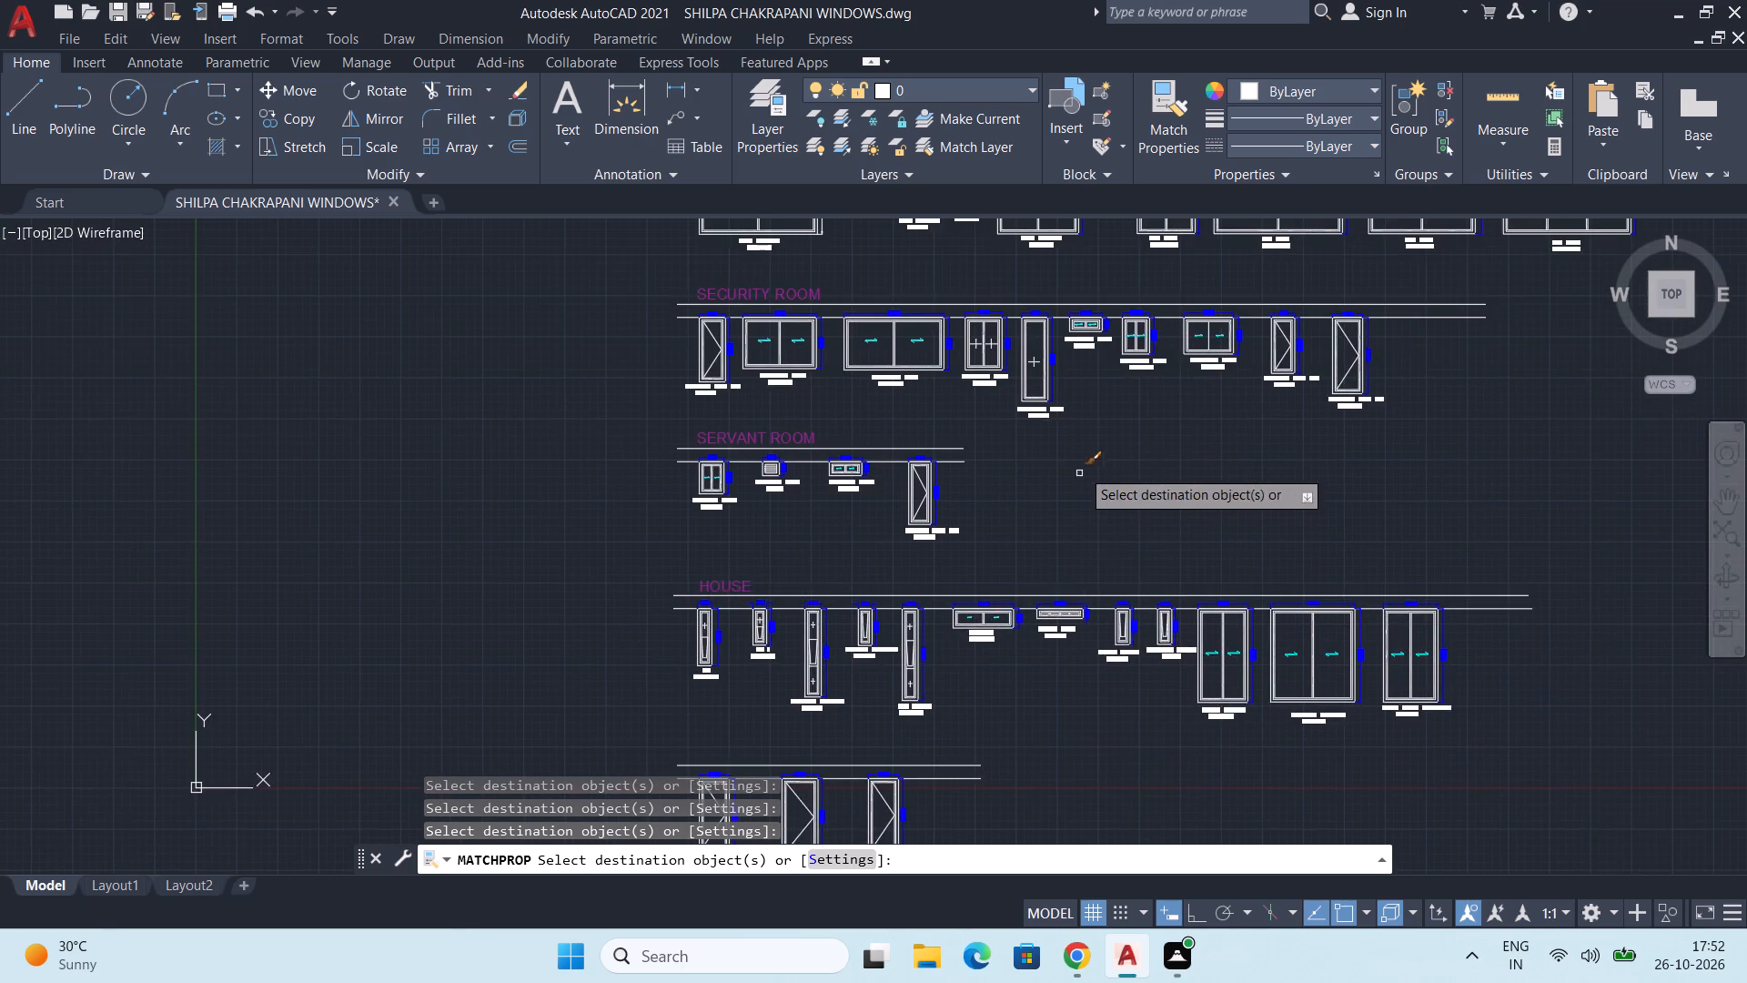
middle_click_drag(1082, 441, 1053, 552)
key("b")
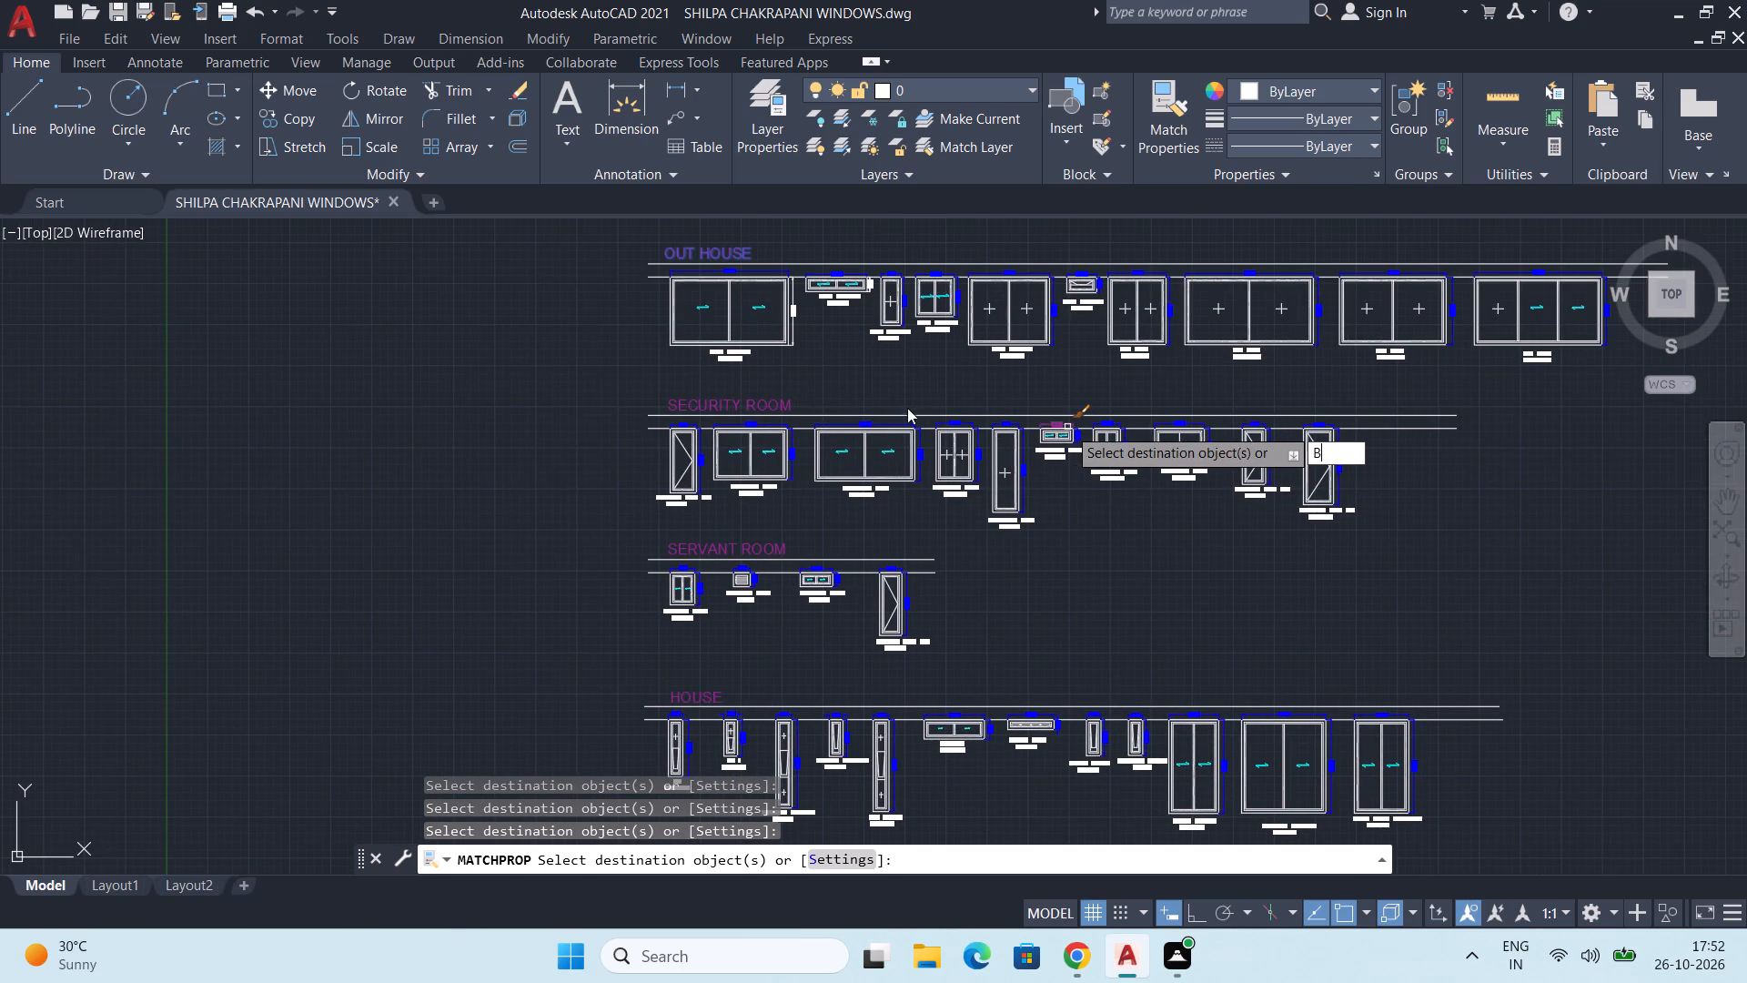
key("Escape")
Set the colour of the OPEN KITCHEN 4498X2600 label to pink 247,171,174.
scroll(740, 400, "up", 2)
middle_click_drag(752, 398, 789, 552)
left_click(758, 445)
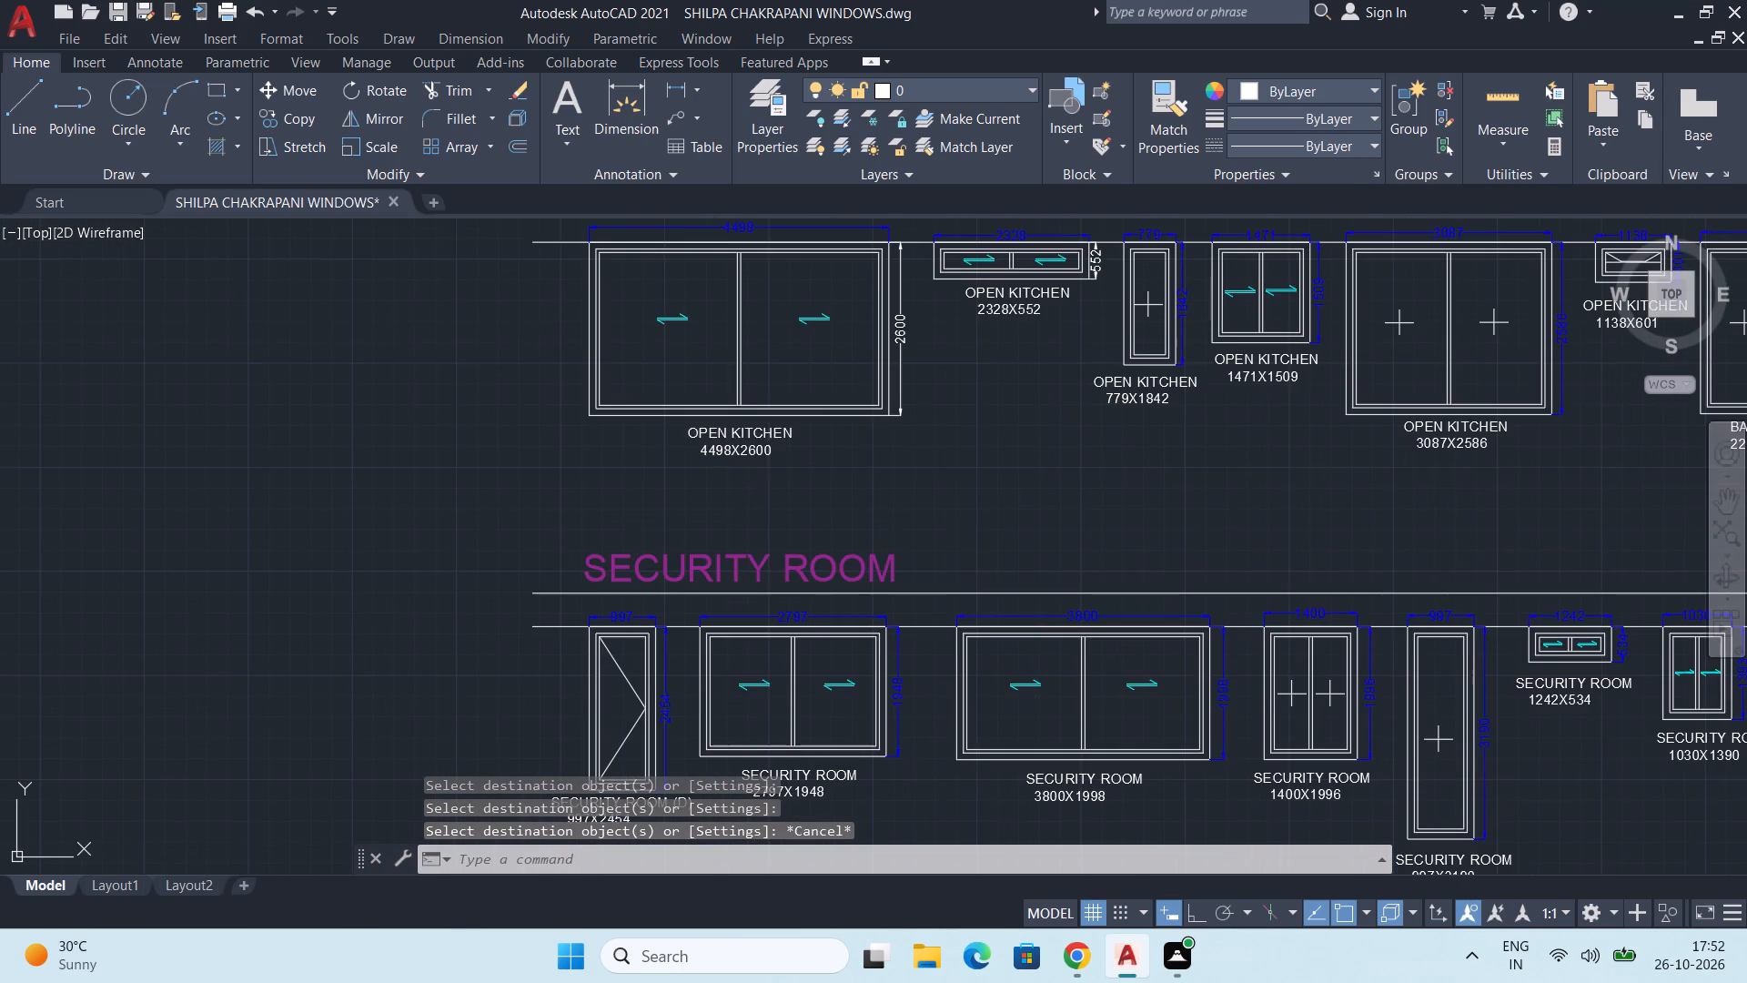
left_click(1339, 80)
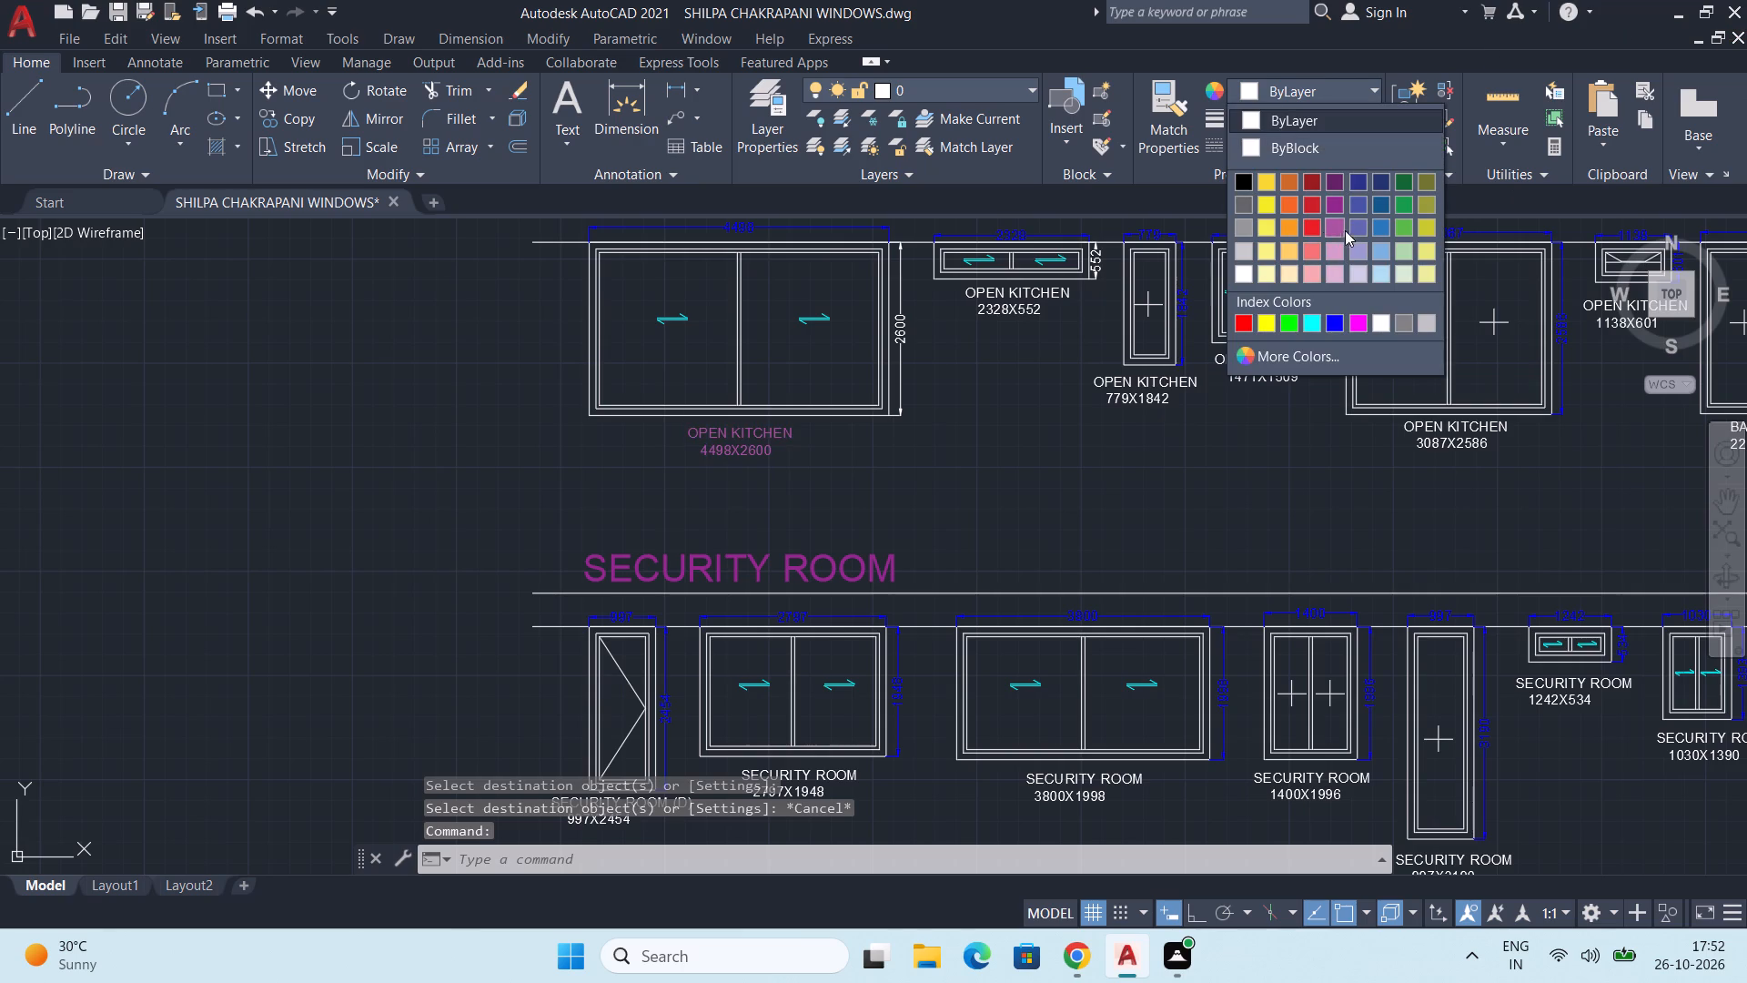
left_click(1308, 269)
key("Escape")
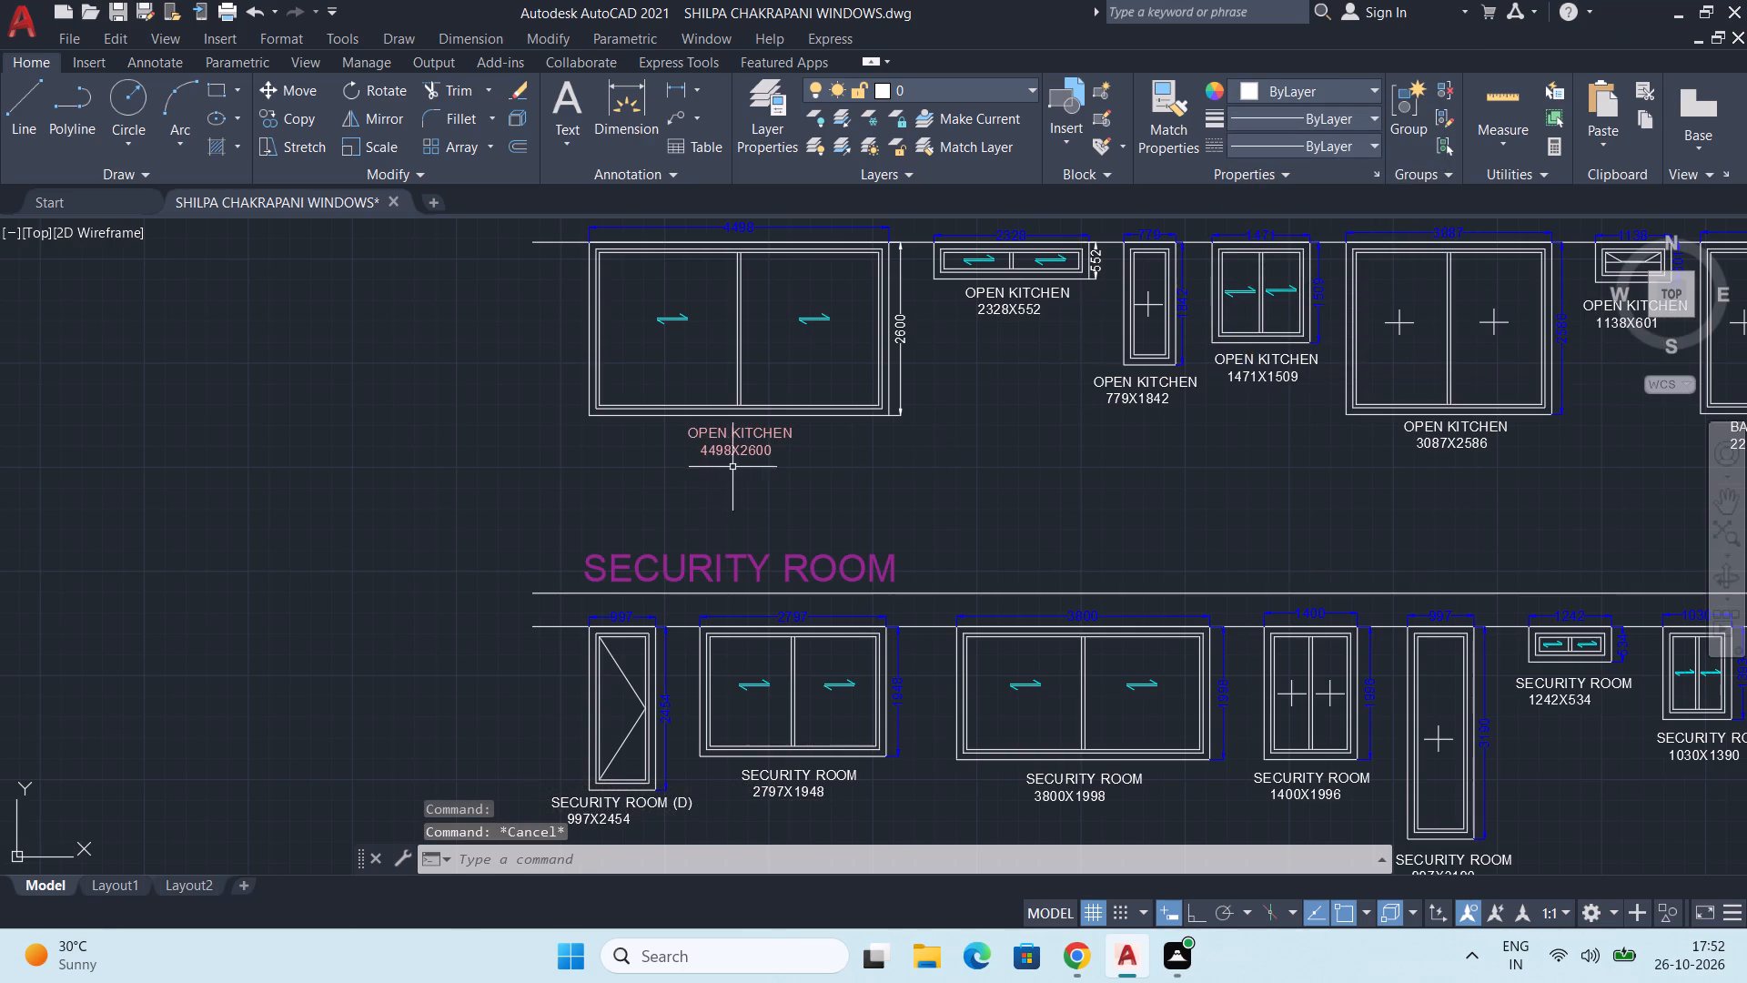
Match the pink label's properties onto the OPEN KITCHEN labels 2328X552, 779X1842, 1471X1509, 3087X2586 and 1138X601.
scroll(743, 464, "up", 2)
left_click(775, 399)
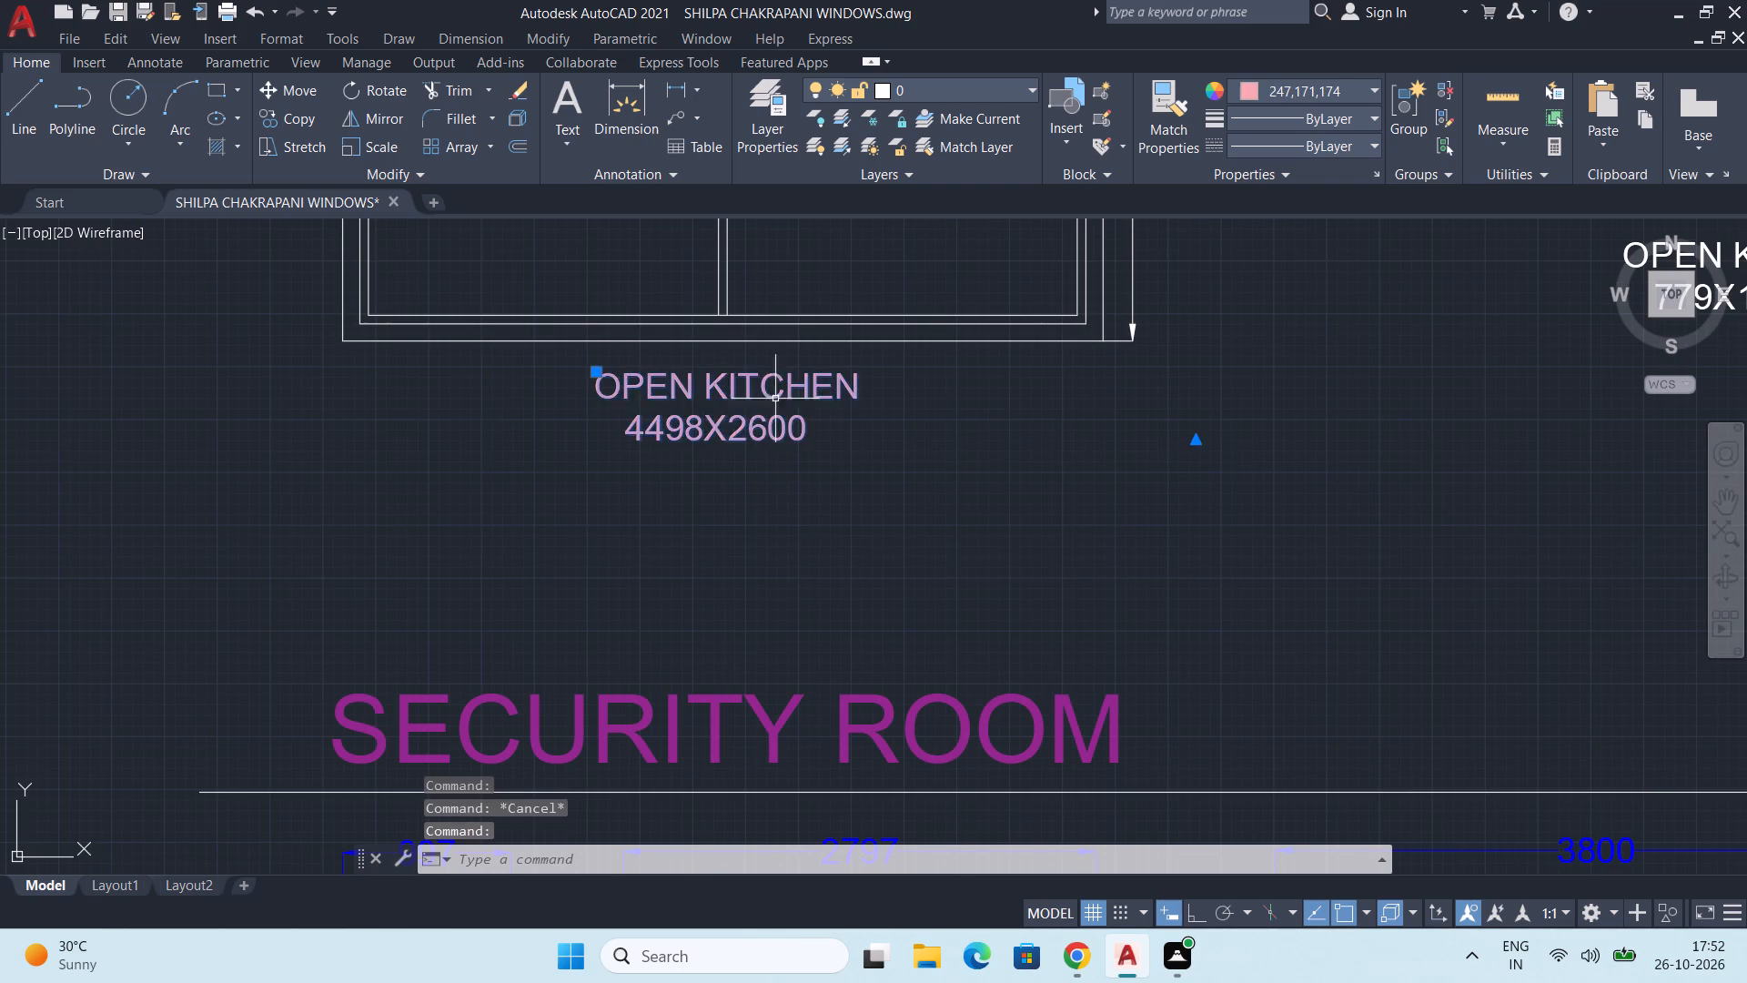
scroll(775, 399, "down", 3)
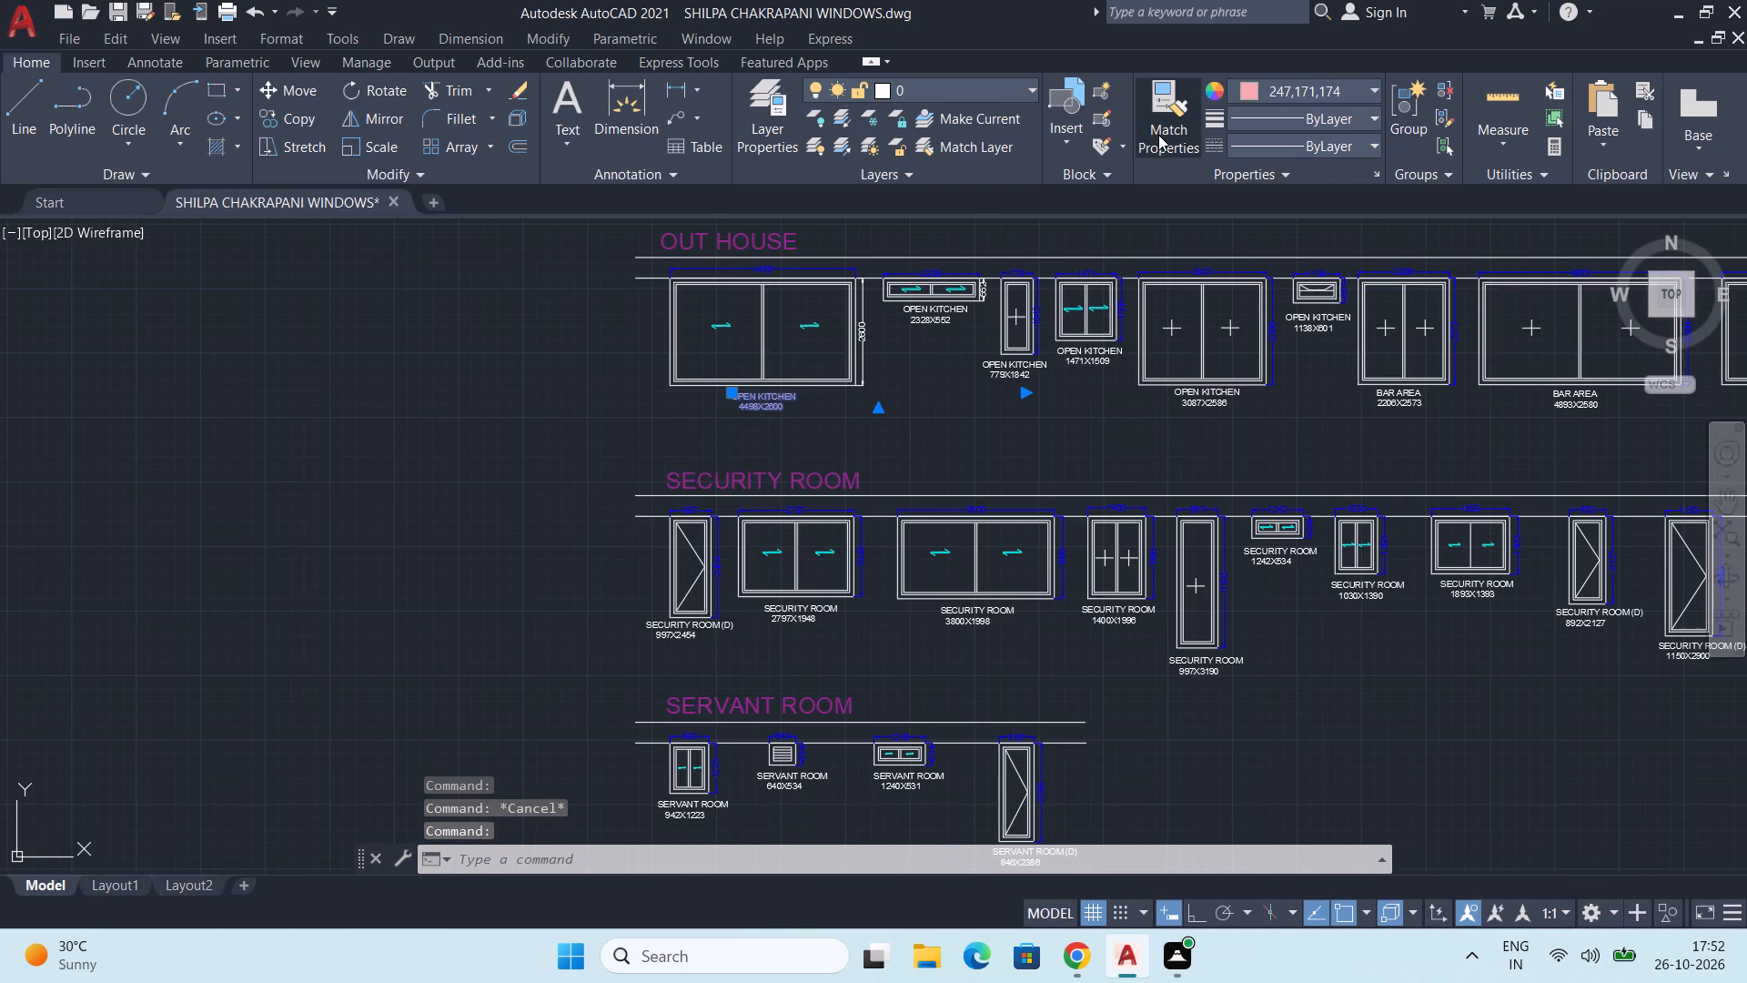
left_click(1158, 135)
scroll(939, 324, "up", 2)
left_click(932, 321)
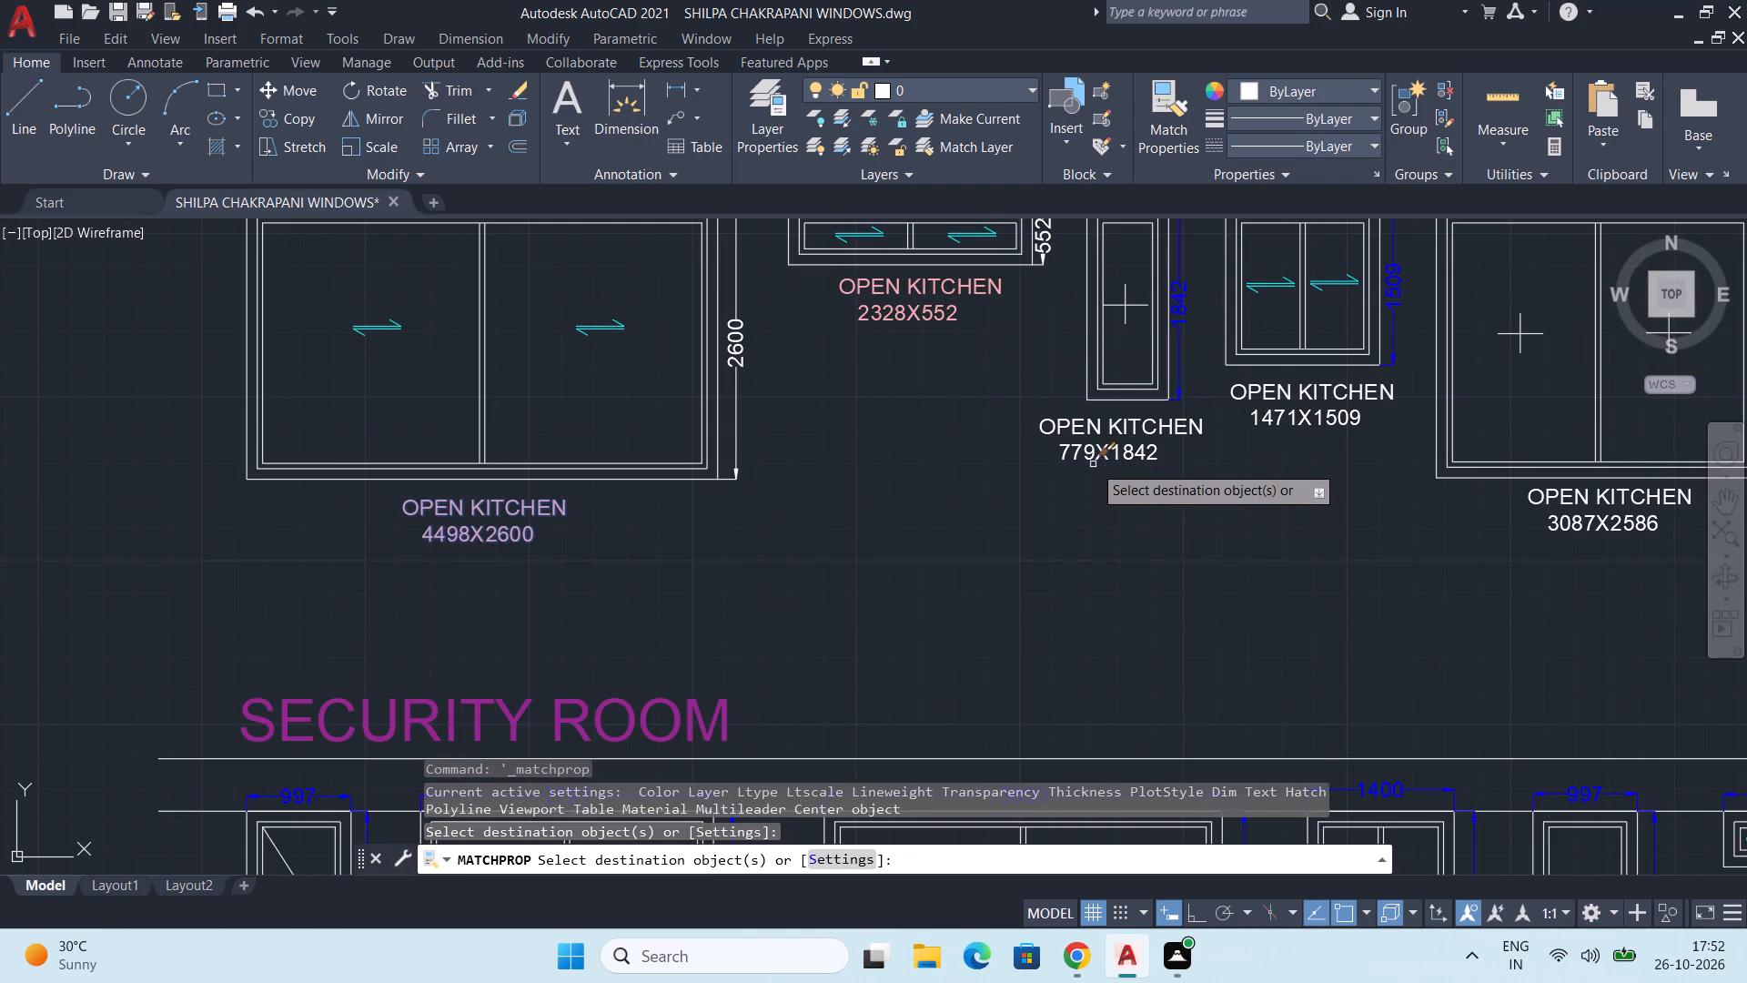
left_click(1109, 451)
left_click(1287, 388)
middle_click_drag(1342, 502, 889, 507)
left_click(1142, 506)
left_click(1416, 340)
Match the pink label's properties onto the BAR AREA labels 2206X2573, 4893X2580, 4062X2580 and 4862X2589.
middle_click_drag(1427, 461, 1285, 444)
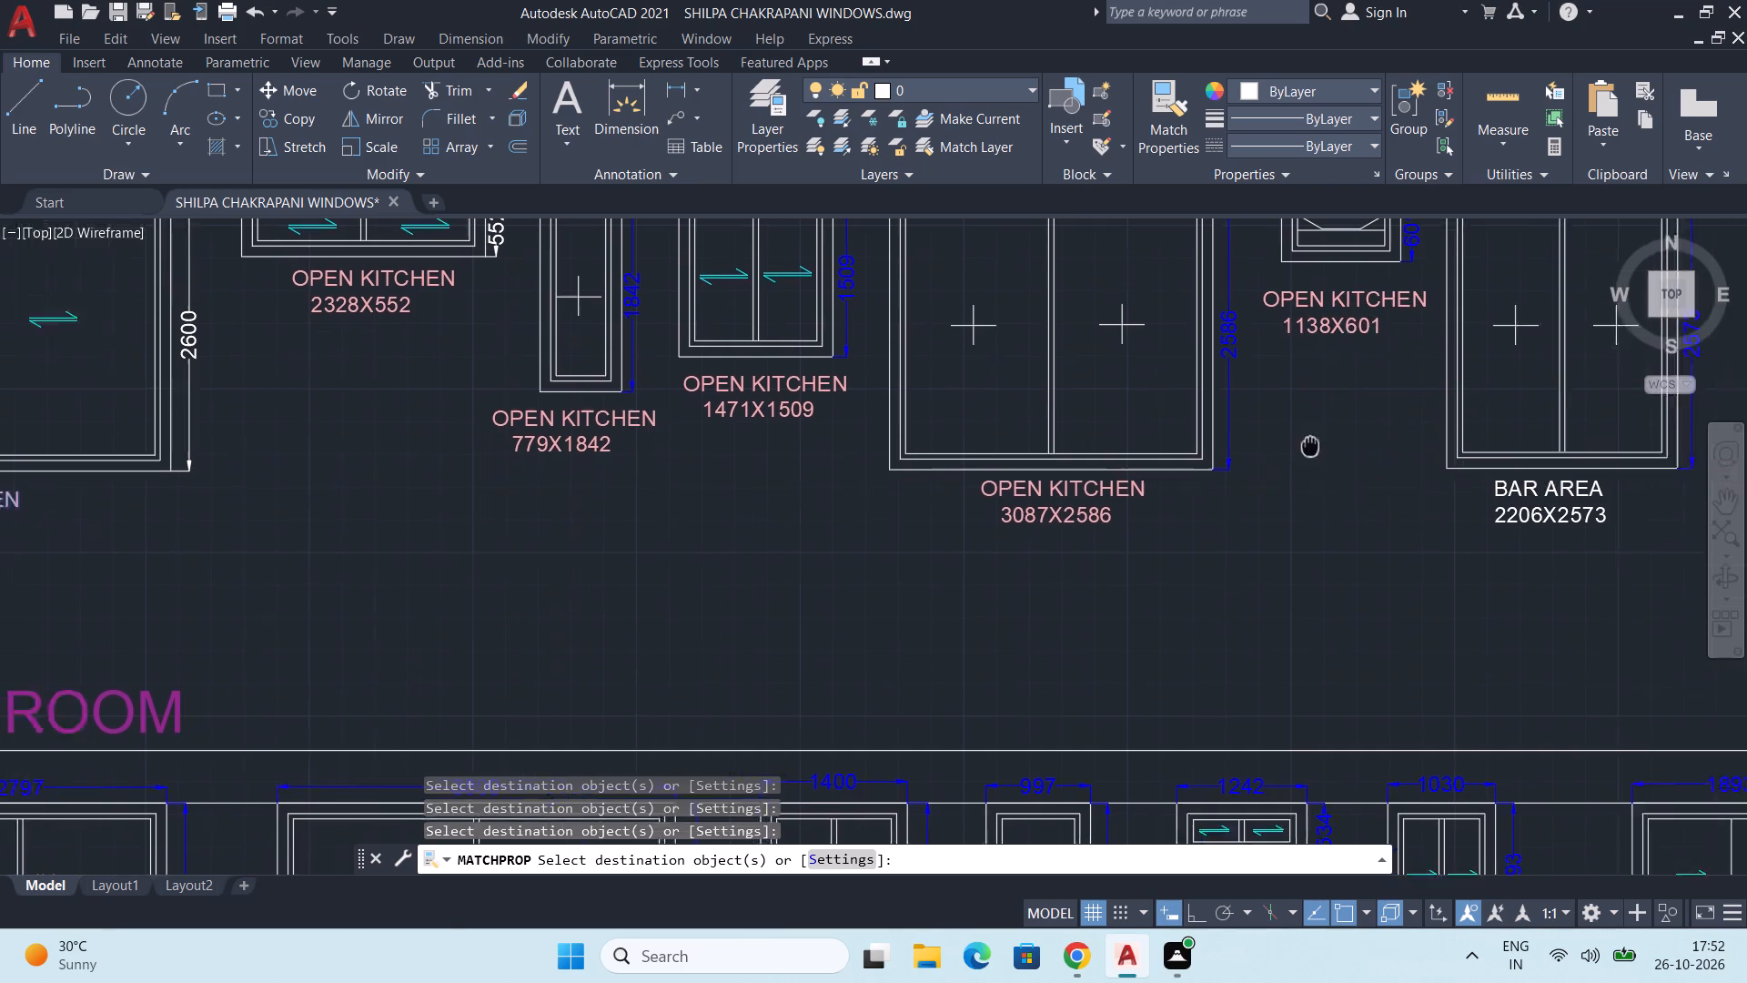
middle_click_drag(1285, 444, 756, 443)
left_click(986, 505)
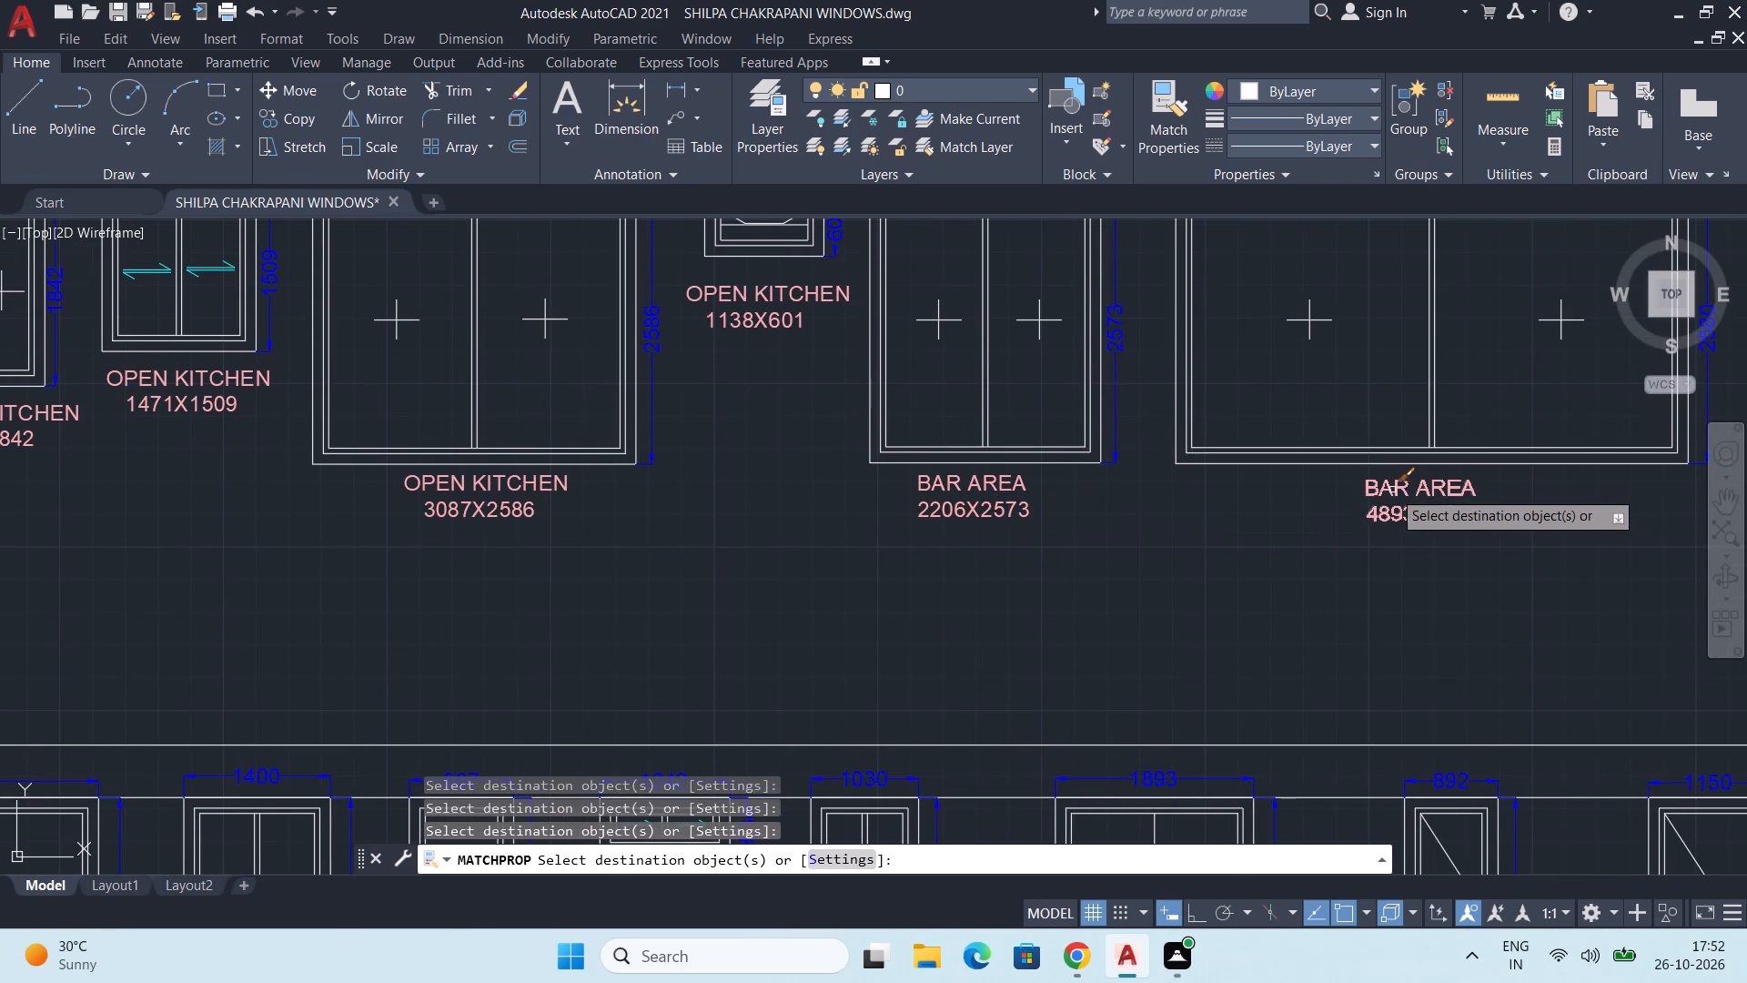
left_click(1392, 490)
scroll(1398, 492, "down", 2)
middle_click_drag(1386, 499, 888, 482)
scroll(1125, 487, "up", 1)
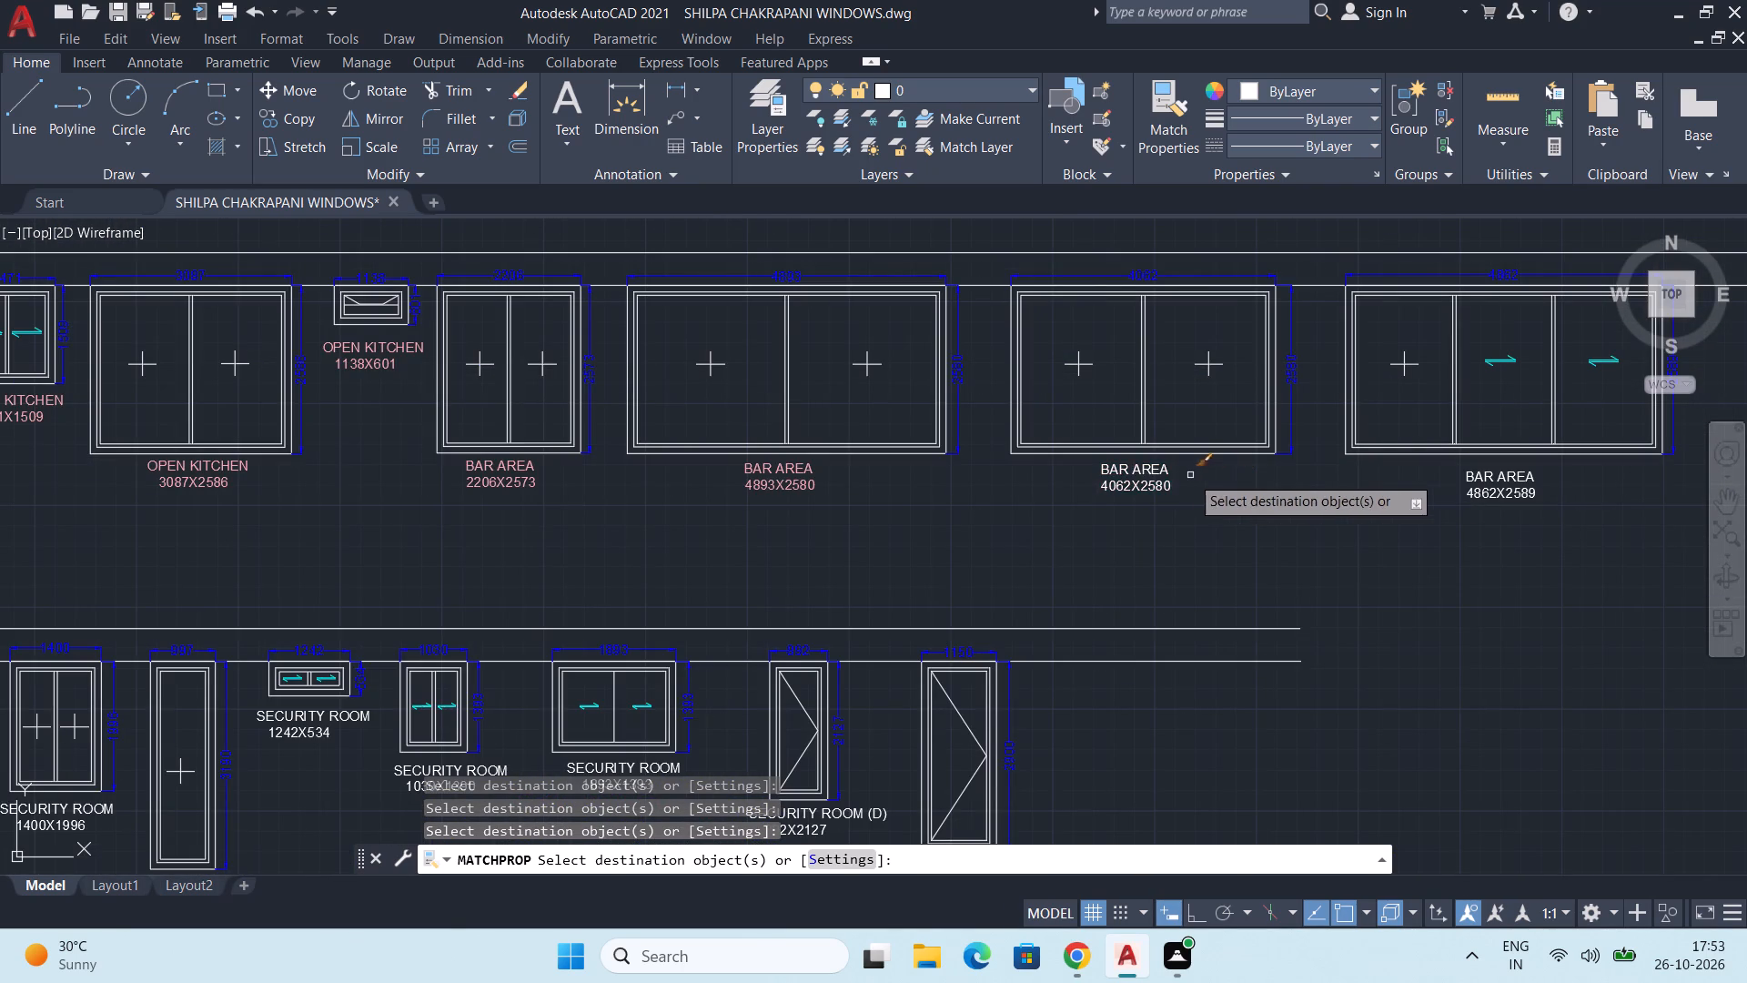
left_click(1138, 481)
left_click(1510, 484)
Match the pink label's properties onto the SECURITY ROOM (D) labels 1150X2900 and 892X2127 and the SECURITY ROOM labels 1893X1393 and 1030X1390.
scroll(1156, 595, "down", 1)
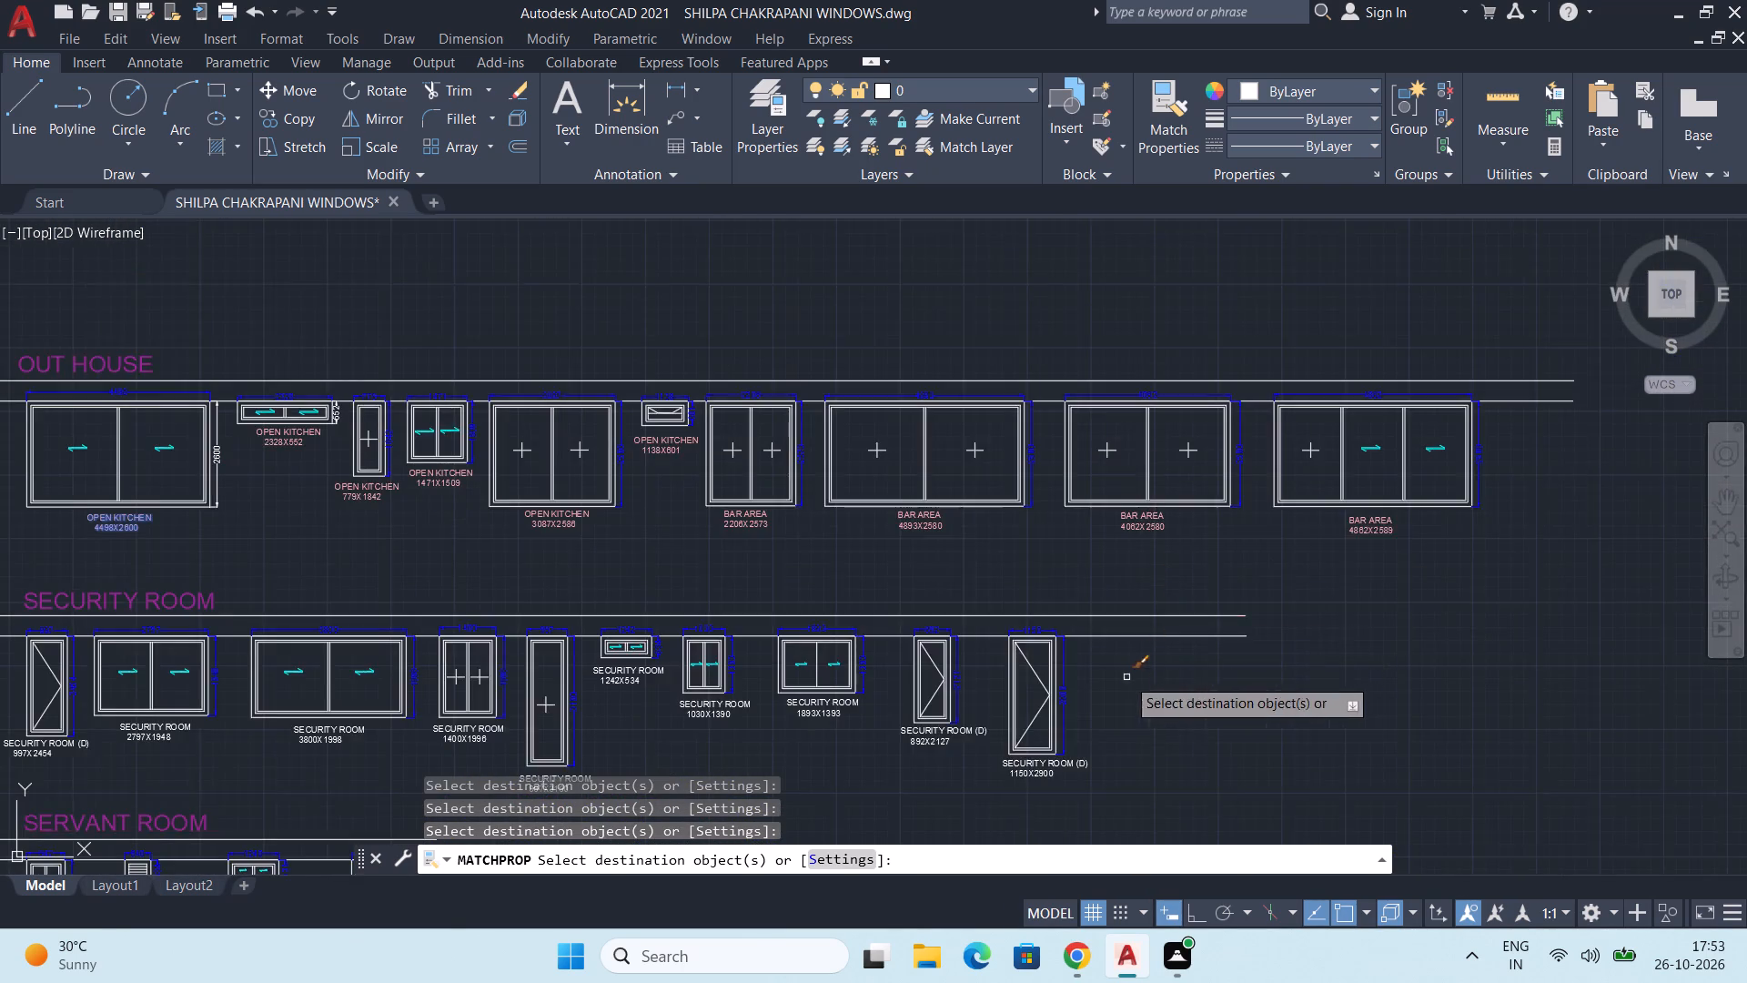
middle_click_drag(1126, 677, 1183, 464)
scroll(1092, 555, "up", 2)
left_click(1119, 552)
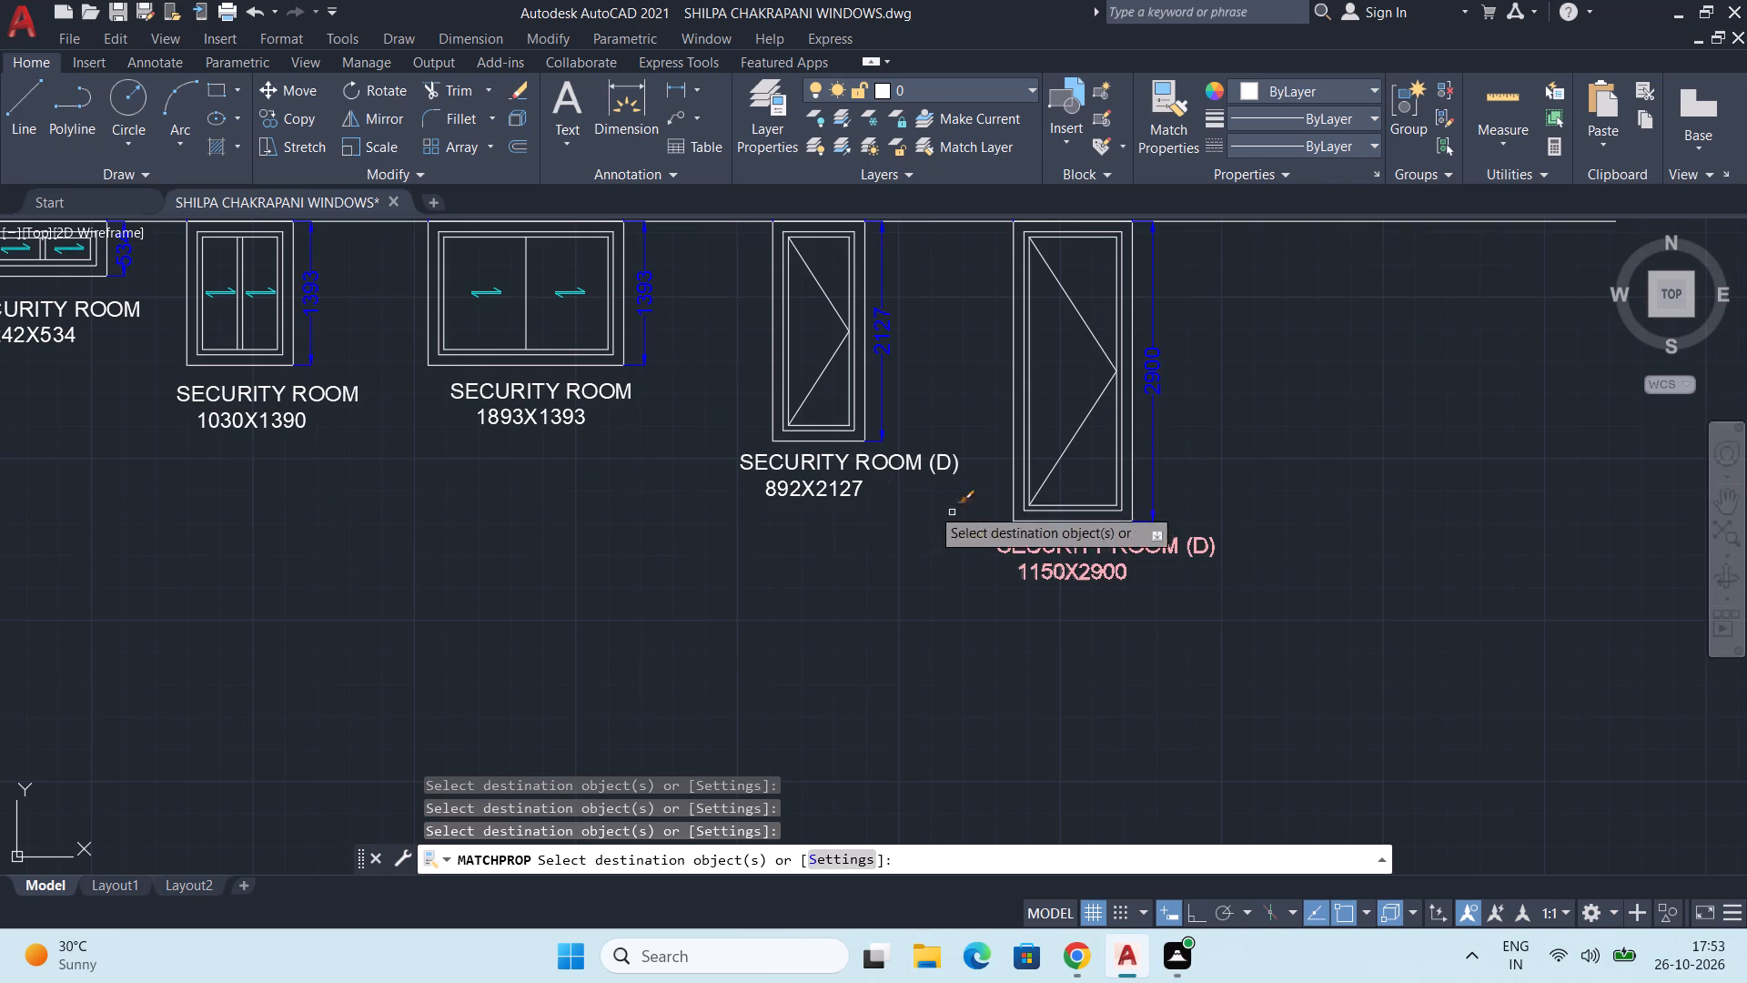
left_click(797, 462)
middle_click_drag(689, 532, 1132, 552)
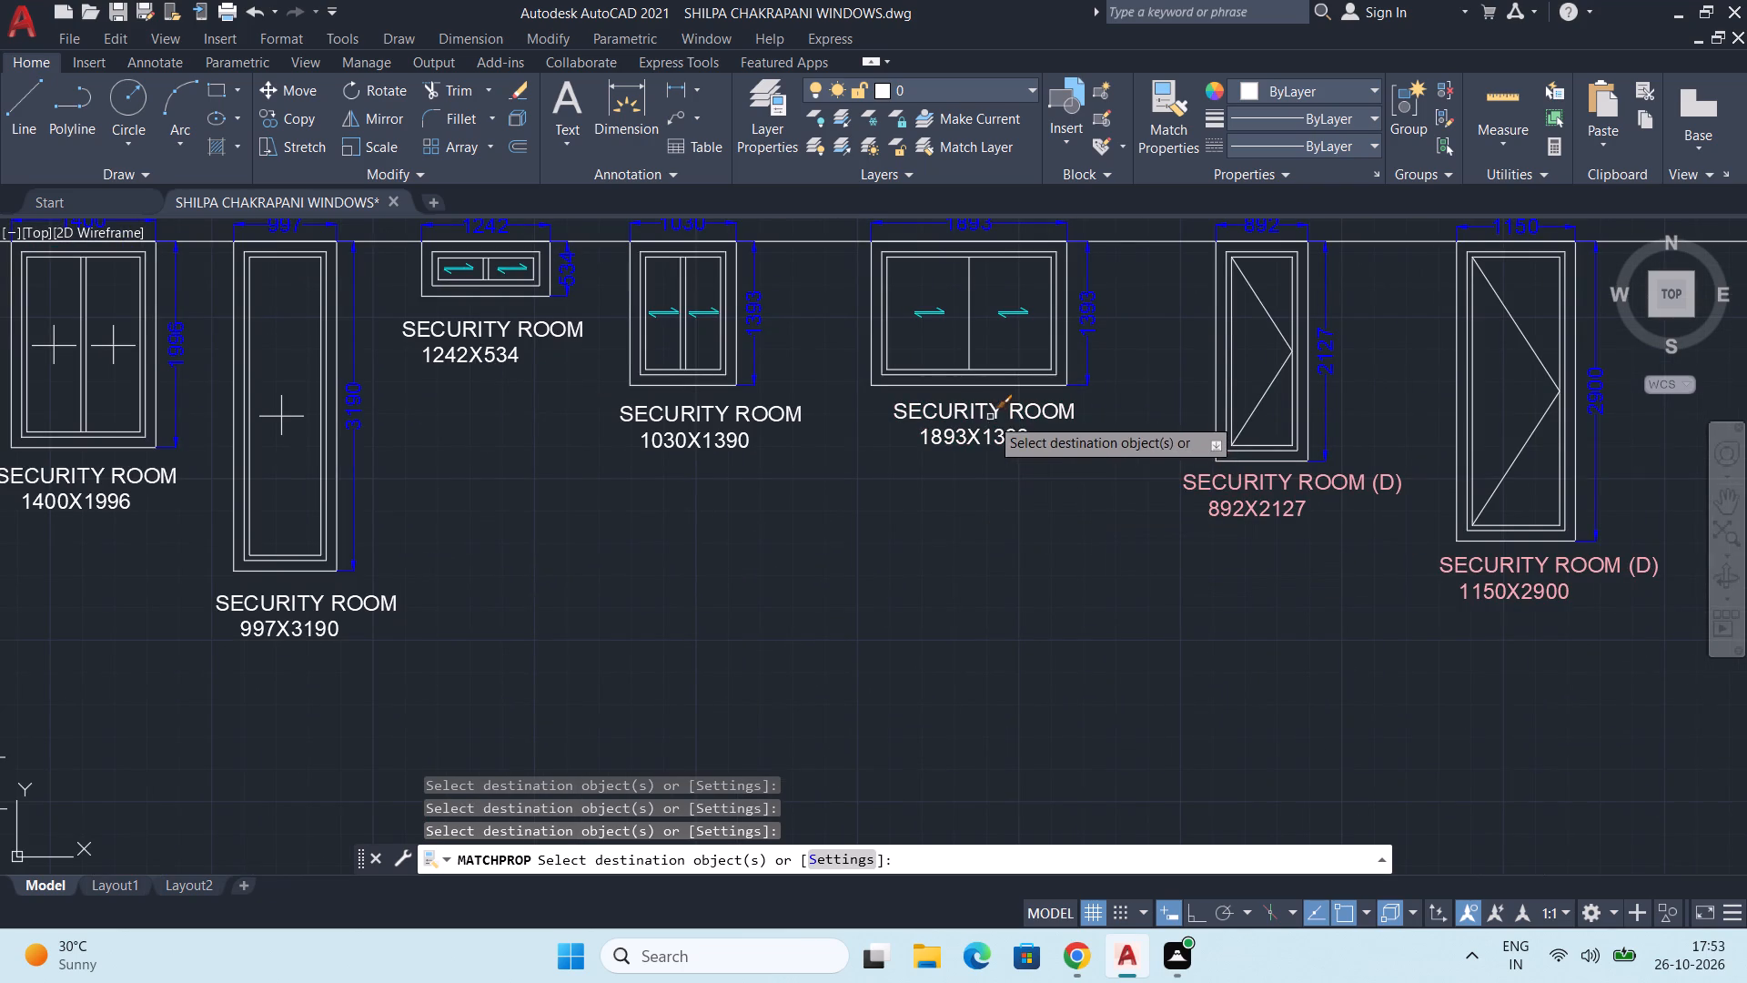
left_click(990, 417)
left_click(930, 421)
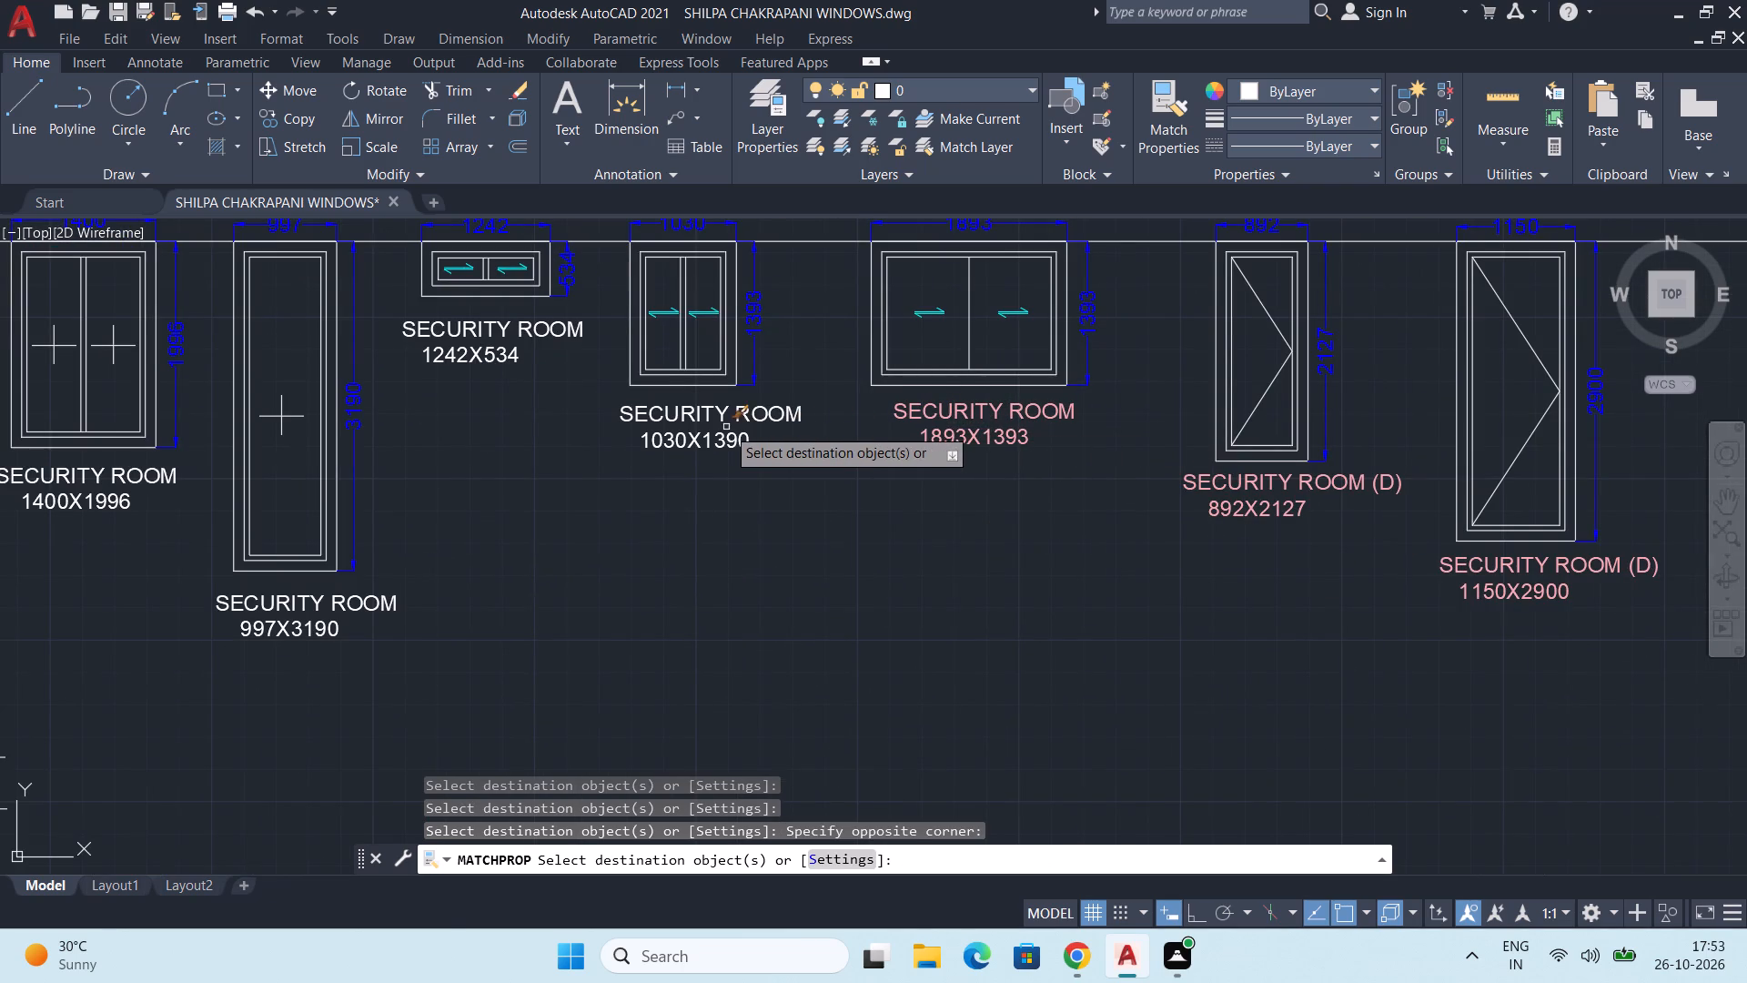
left_click(746, 416)
Match the pink label's properties onto the SECURITY ROOM labels 997X3190, 1400X1996, 3800X1998 and 2797X1948 and the SECURITY ROOM (D) label 997X2454.
middle_click_drag(616, 514, 1116, 477)
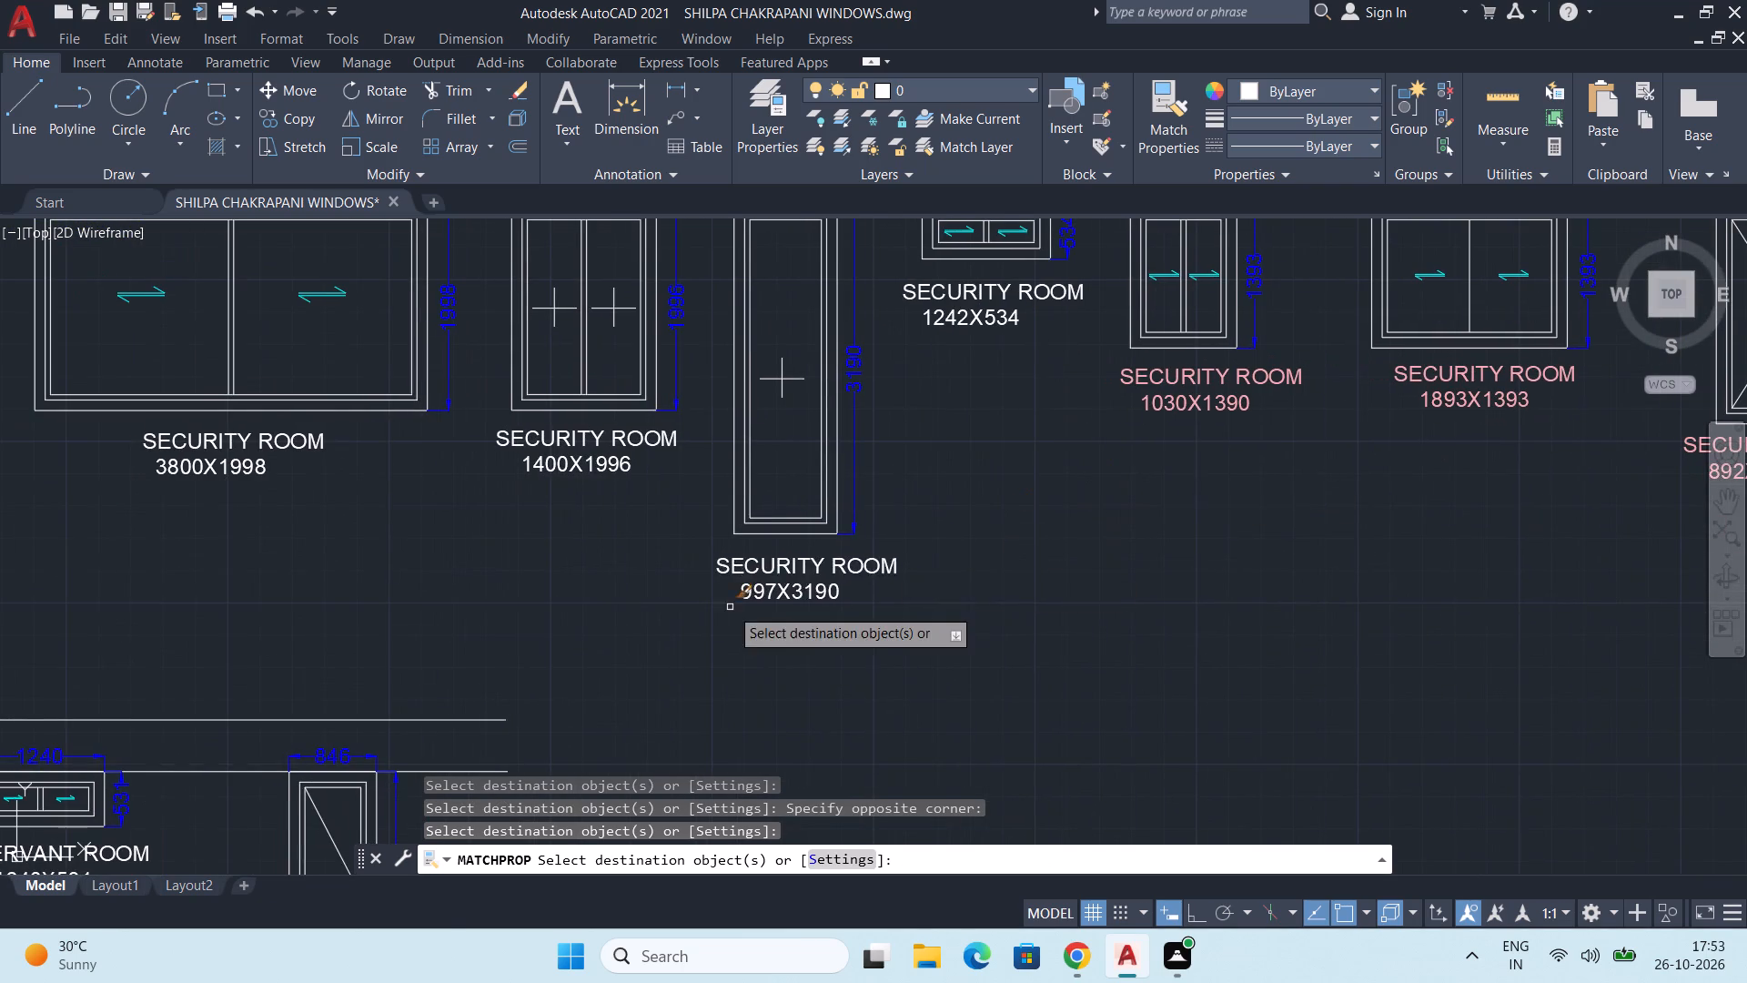
left_click(775, 573)
left_click(591, 462)
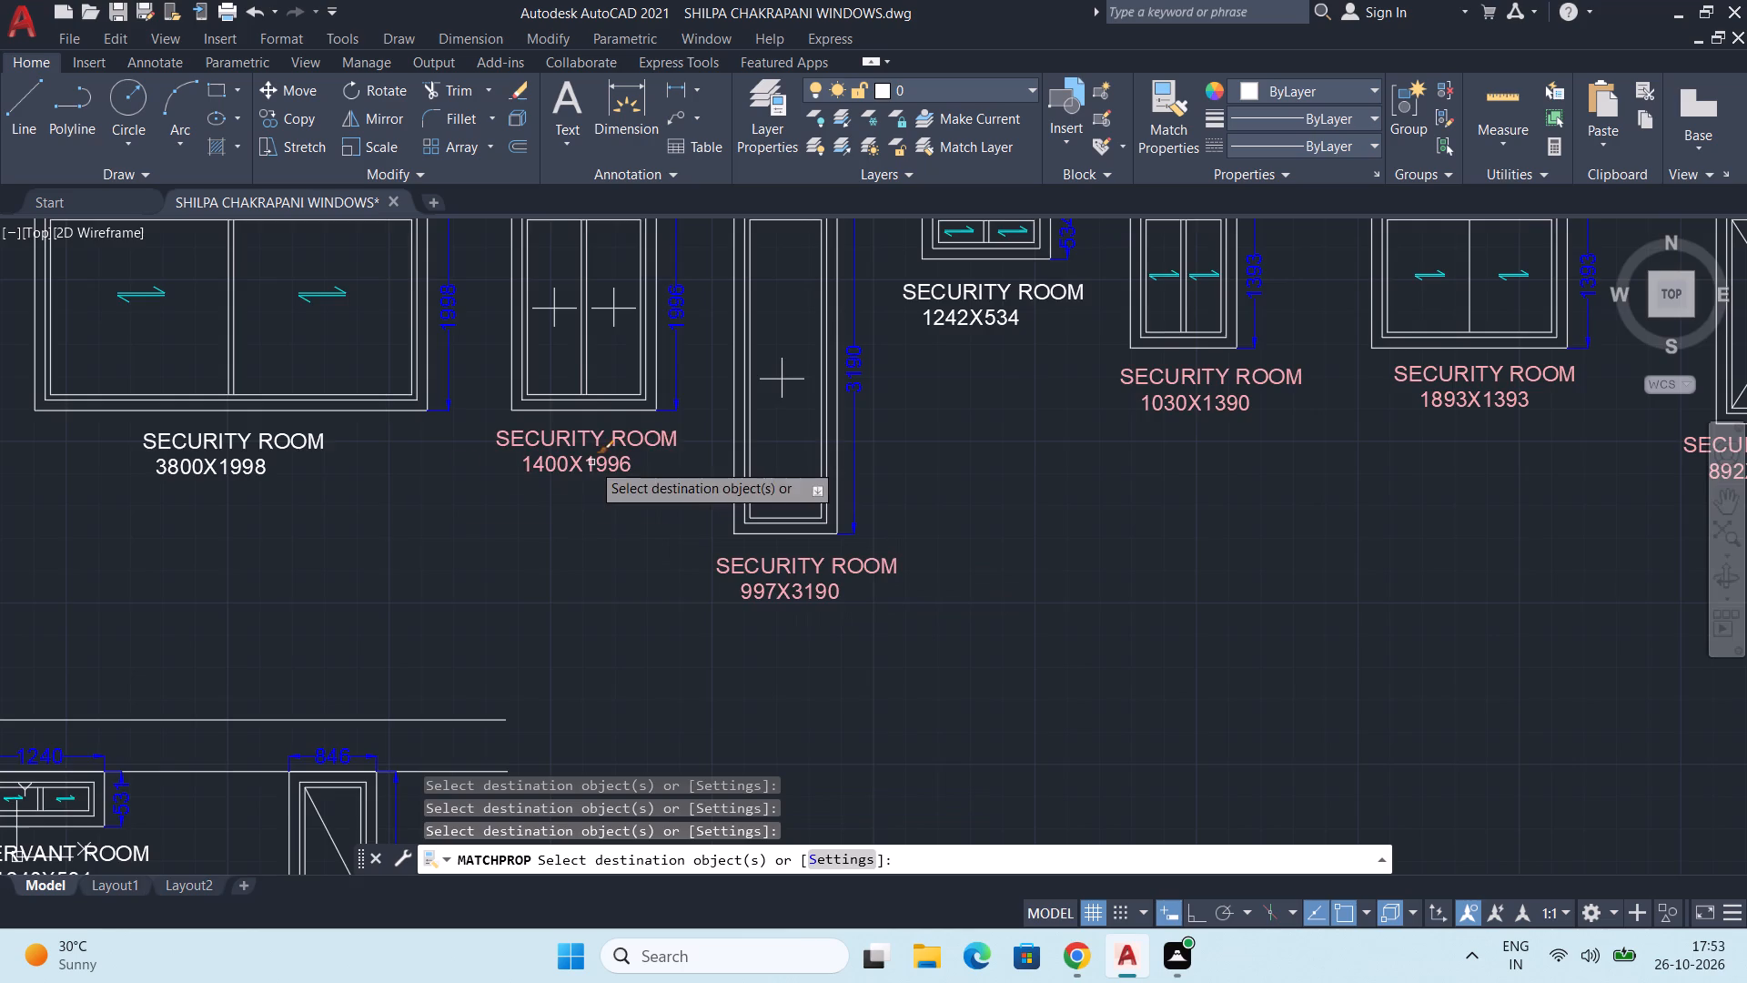
middle_click_drag(348, 493, 892, 610)
left_click(765, 587)
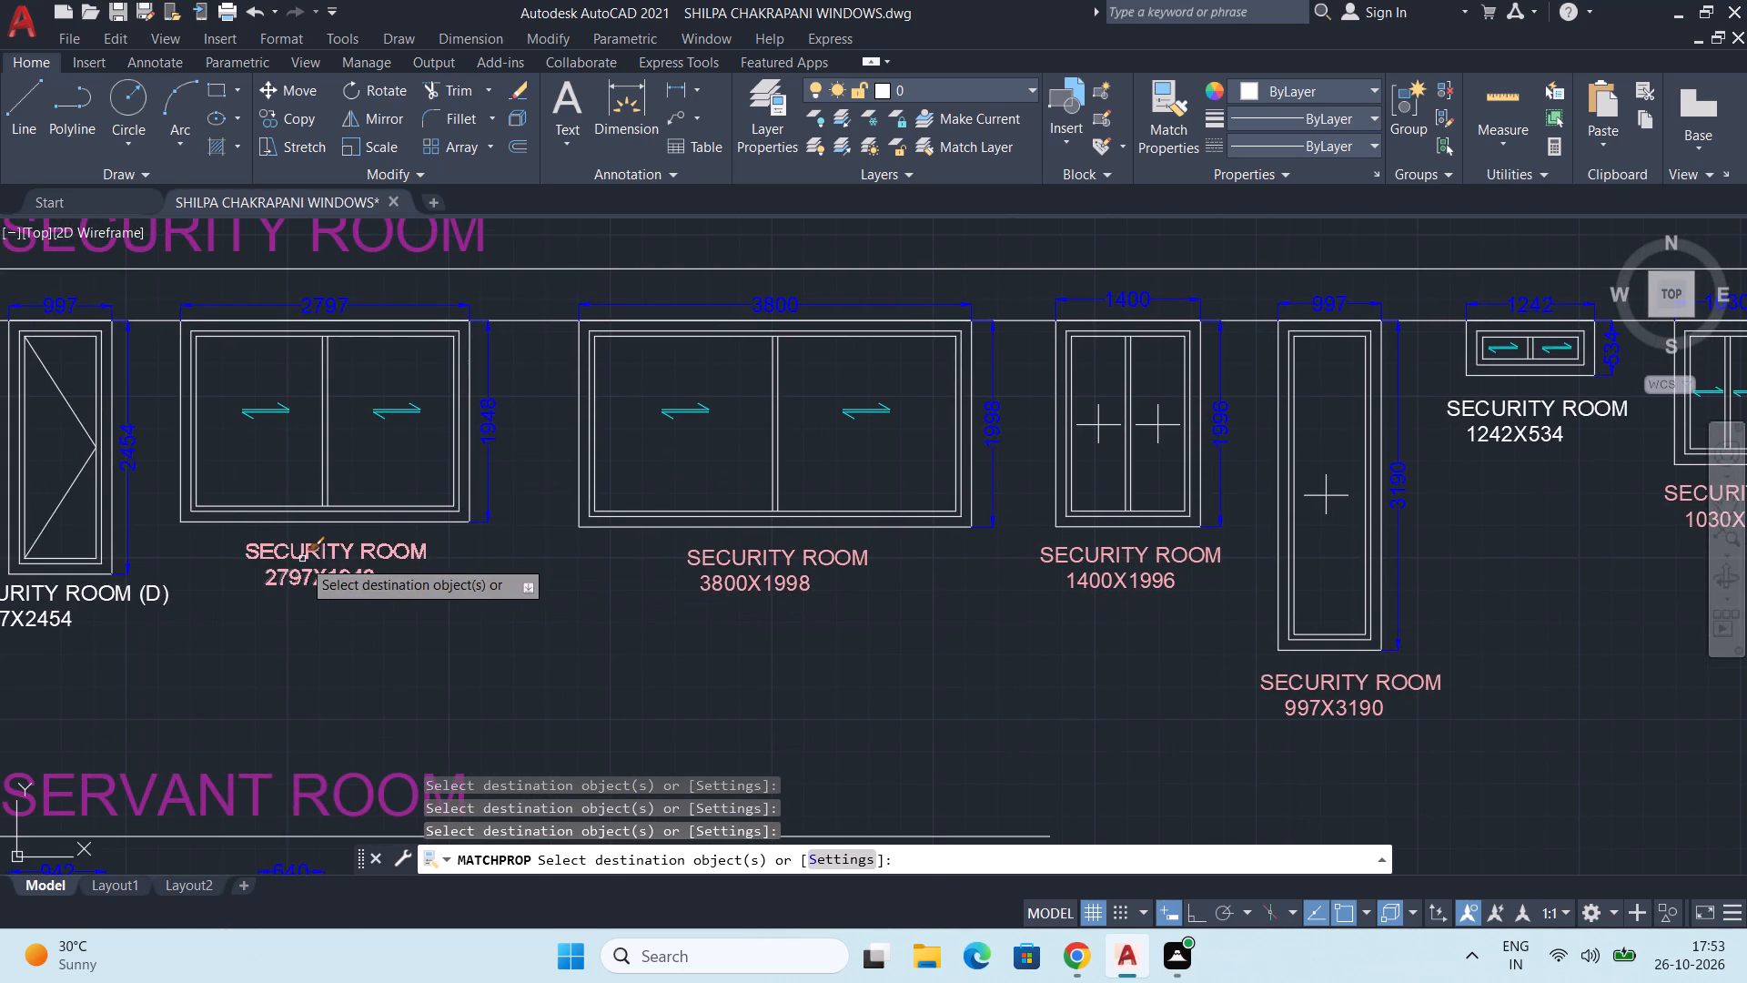
left_click(302, 559)
middle_click_drag(329, 565, 1091, 498)
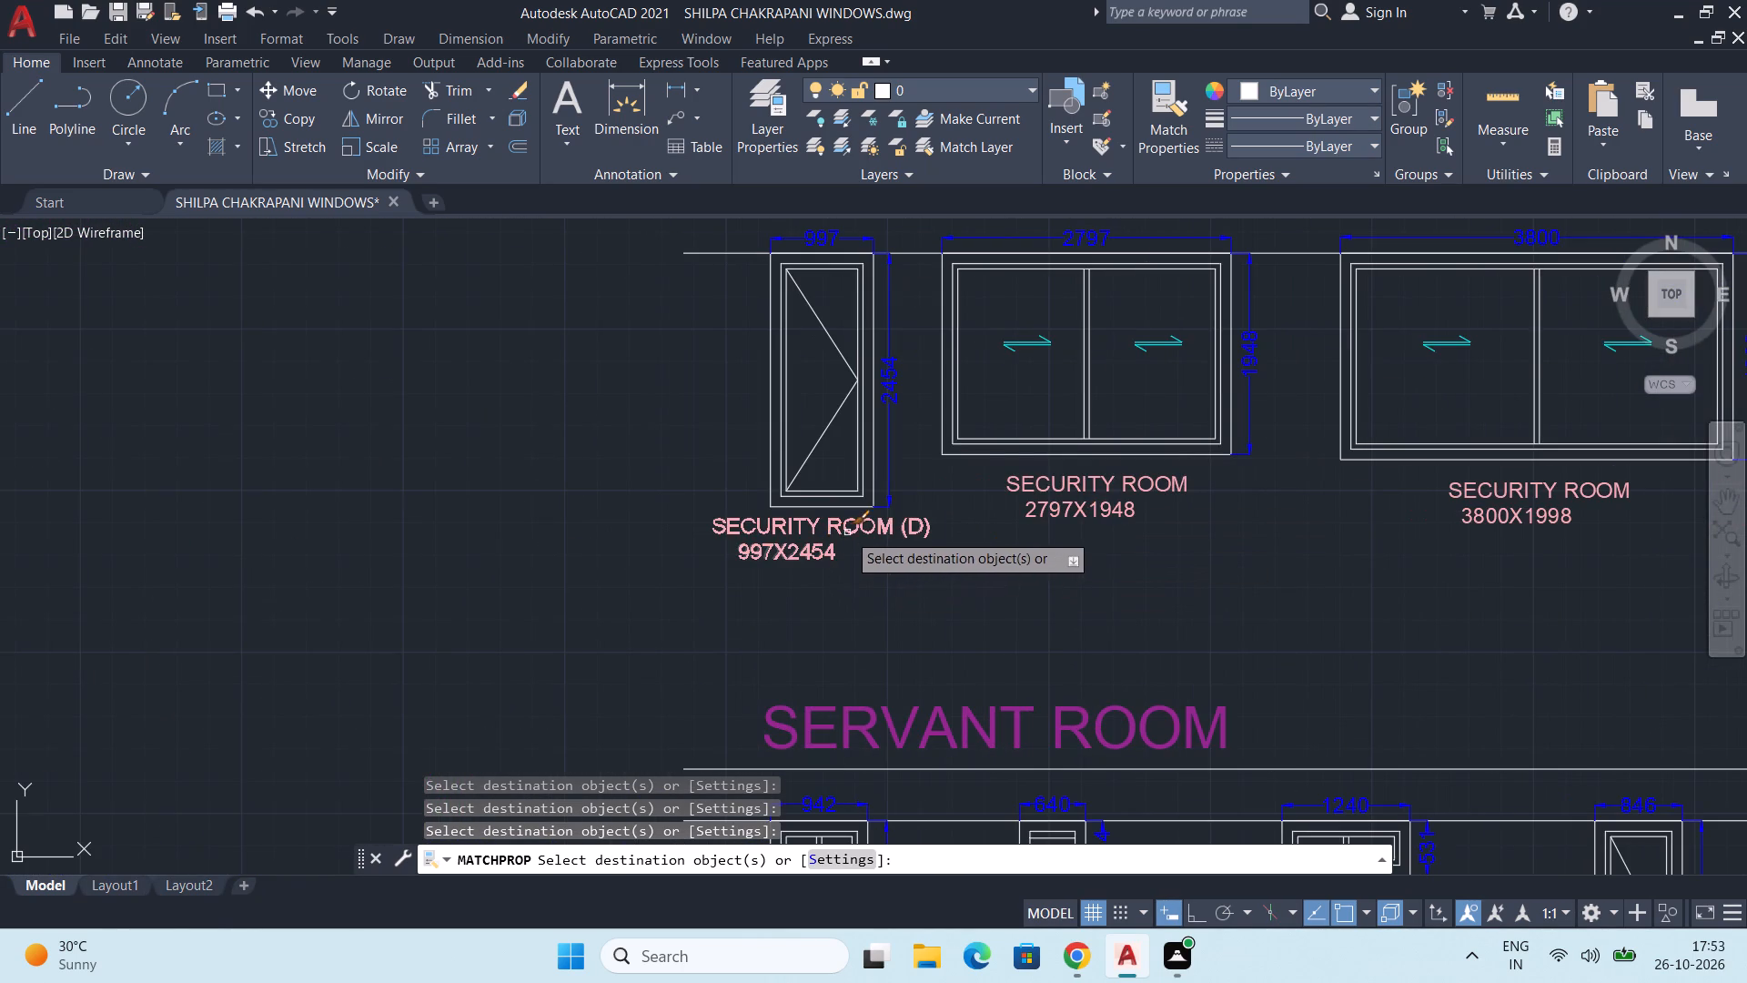
left_click(848, 532)
Match the pink label's properties onto the SERVANT ROOM labels 942X1223, 640X534 and 1240X531 and the SERVANT ROOM (D) label 846X2386.
scroll(843, 532, "down", 2)
middle_click_drag(954, 654, 882, 533)
scroll(788, 605, "up", 3)
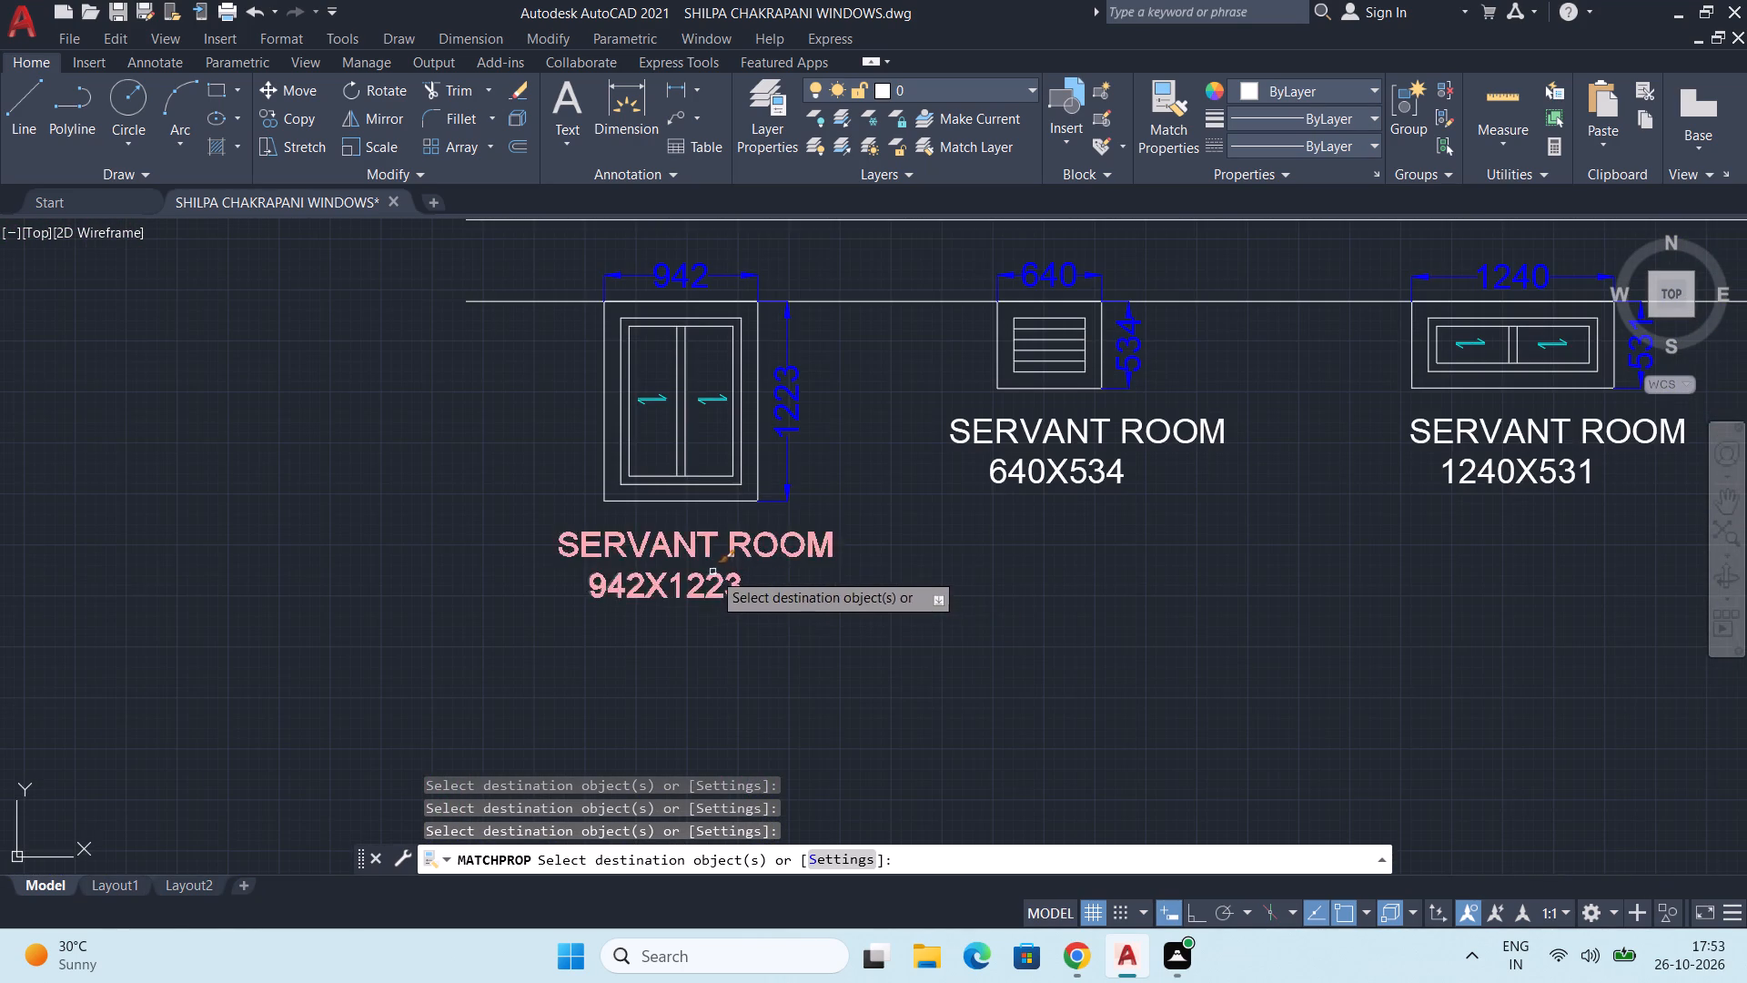
left_click(751, 555)
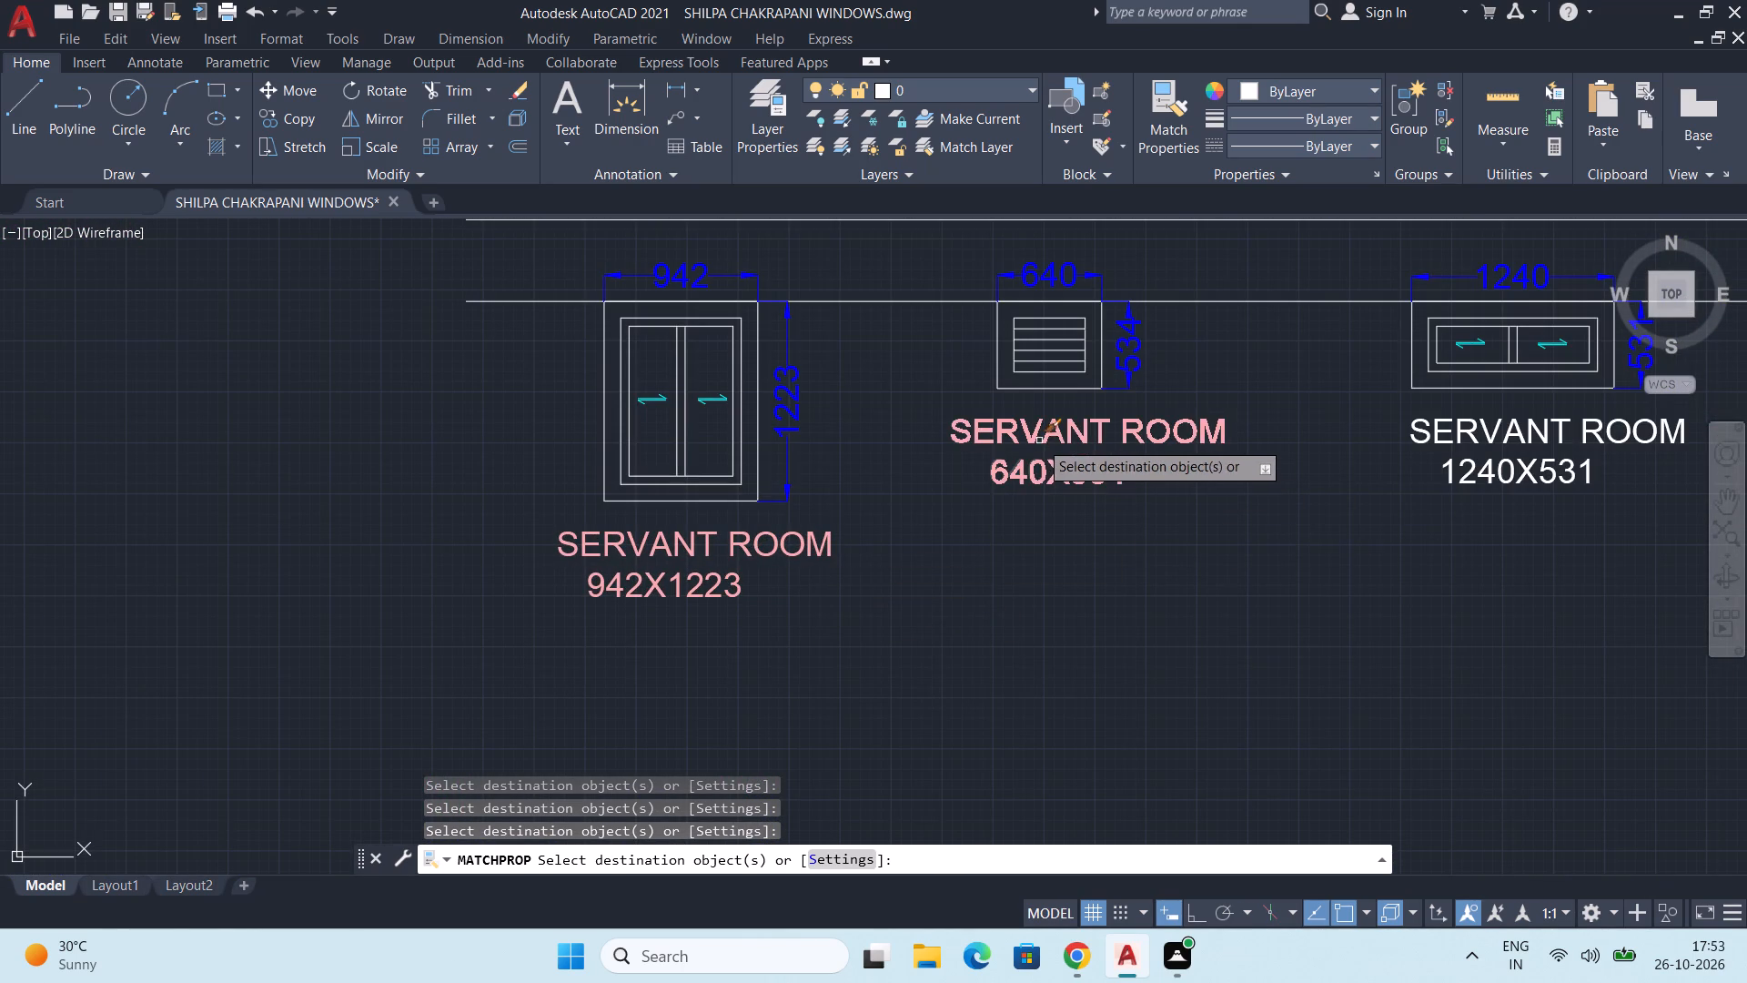
left_click(1040, 441)
middle_click_drag(1215, 519, 661, 576)
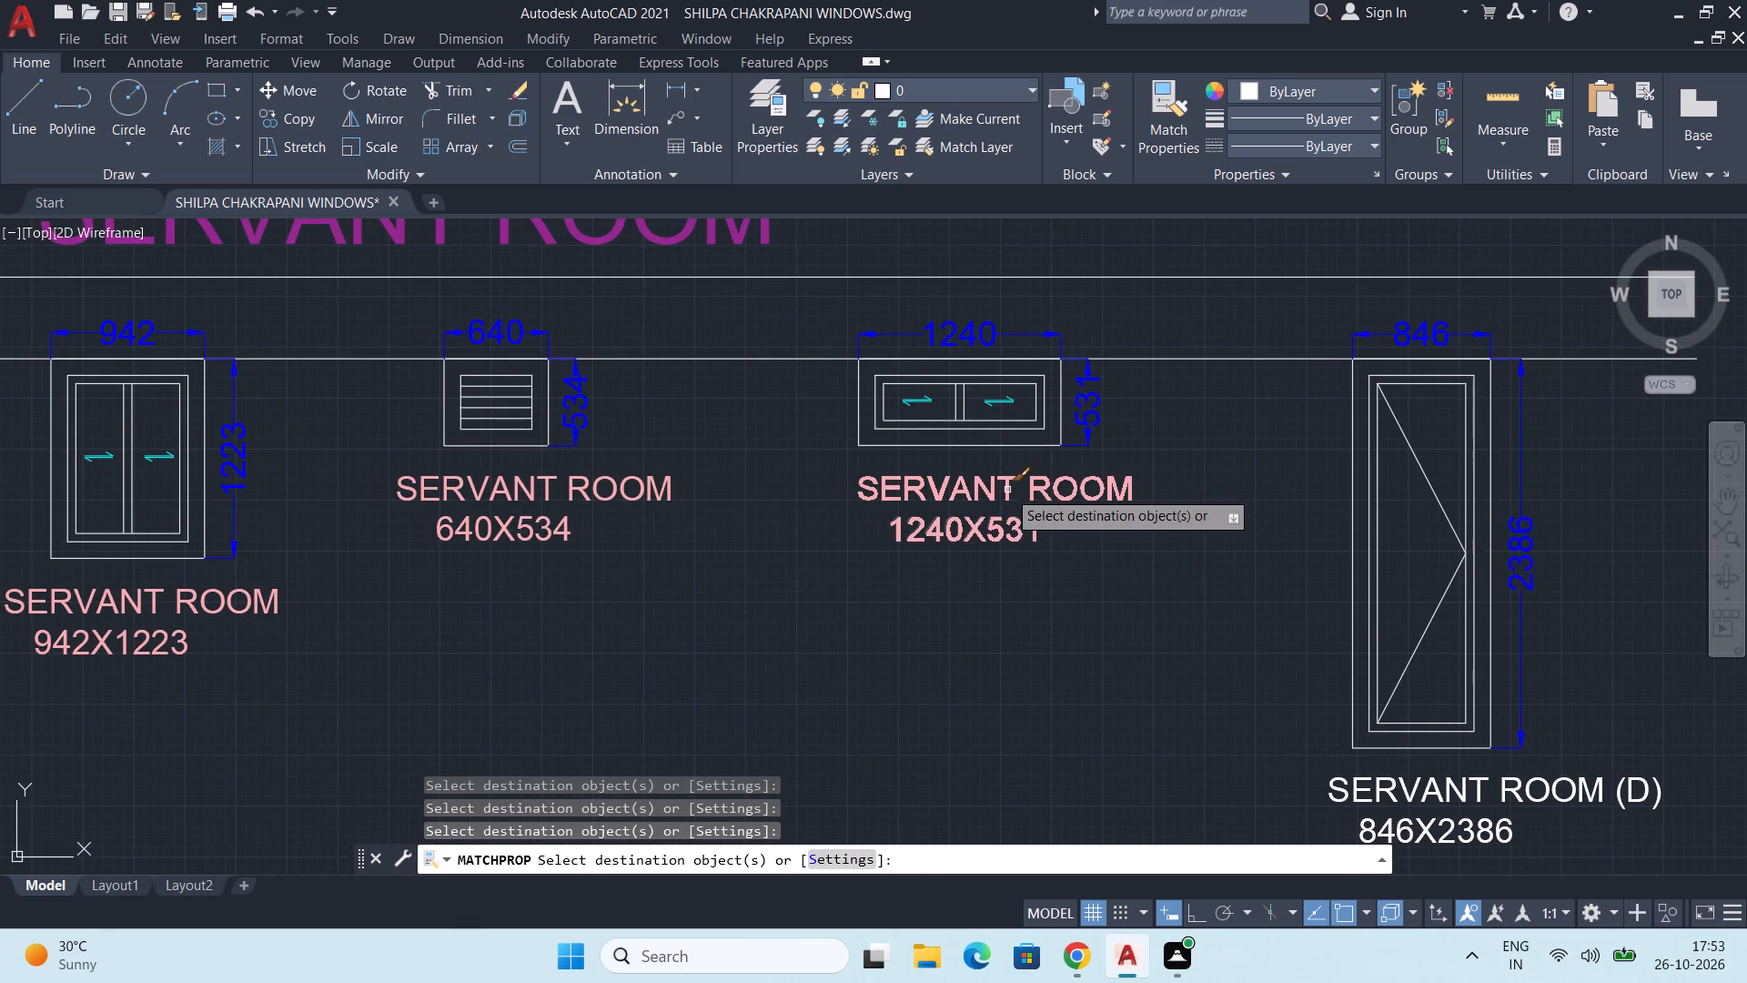
left_click(1007, 490)
middle_click_drag(983, 457, 563, 94)
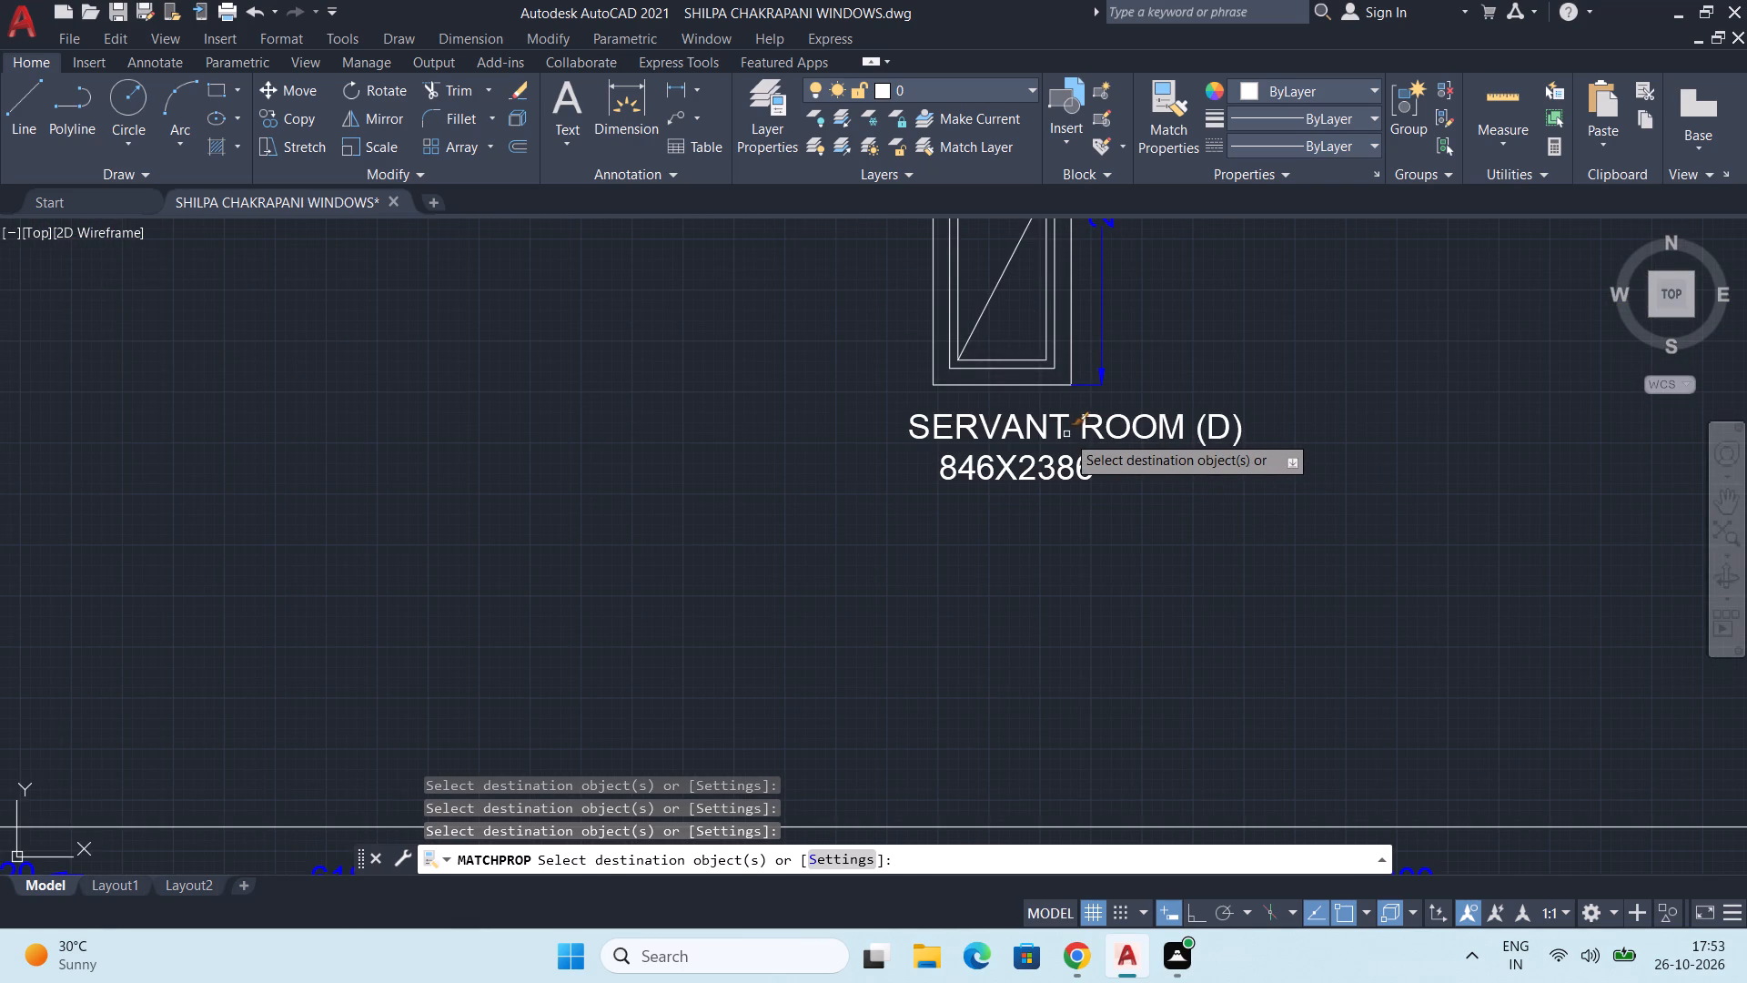
left_click(1058, 432)
Match the pink label's properties onto the HOUSE row's GBR, GBR 2, KARTHIK BEDROOM 618X3365, MASTER BEDROOM and PWD TOILET labels.
scroll(1078, 471, "down", 2)
middle_click_drag(1061, 586, 1050, 358)
scroll(605, 580, "up", 1)
left_click(452, 598)
left_click(657, 519)
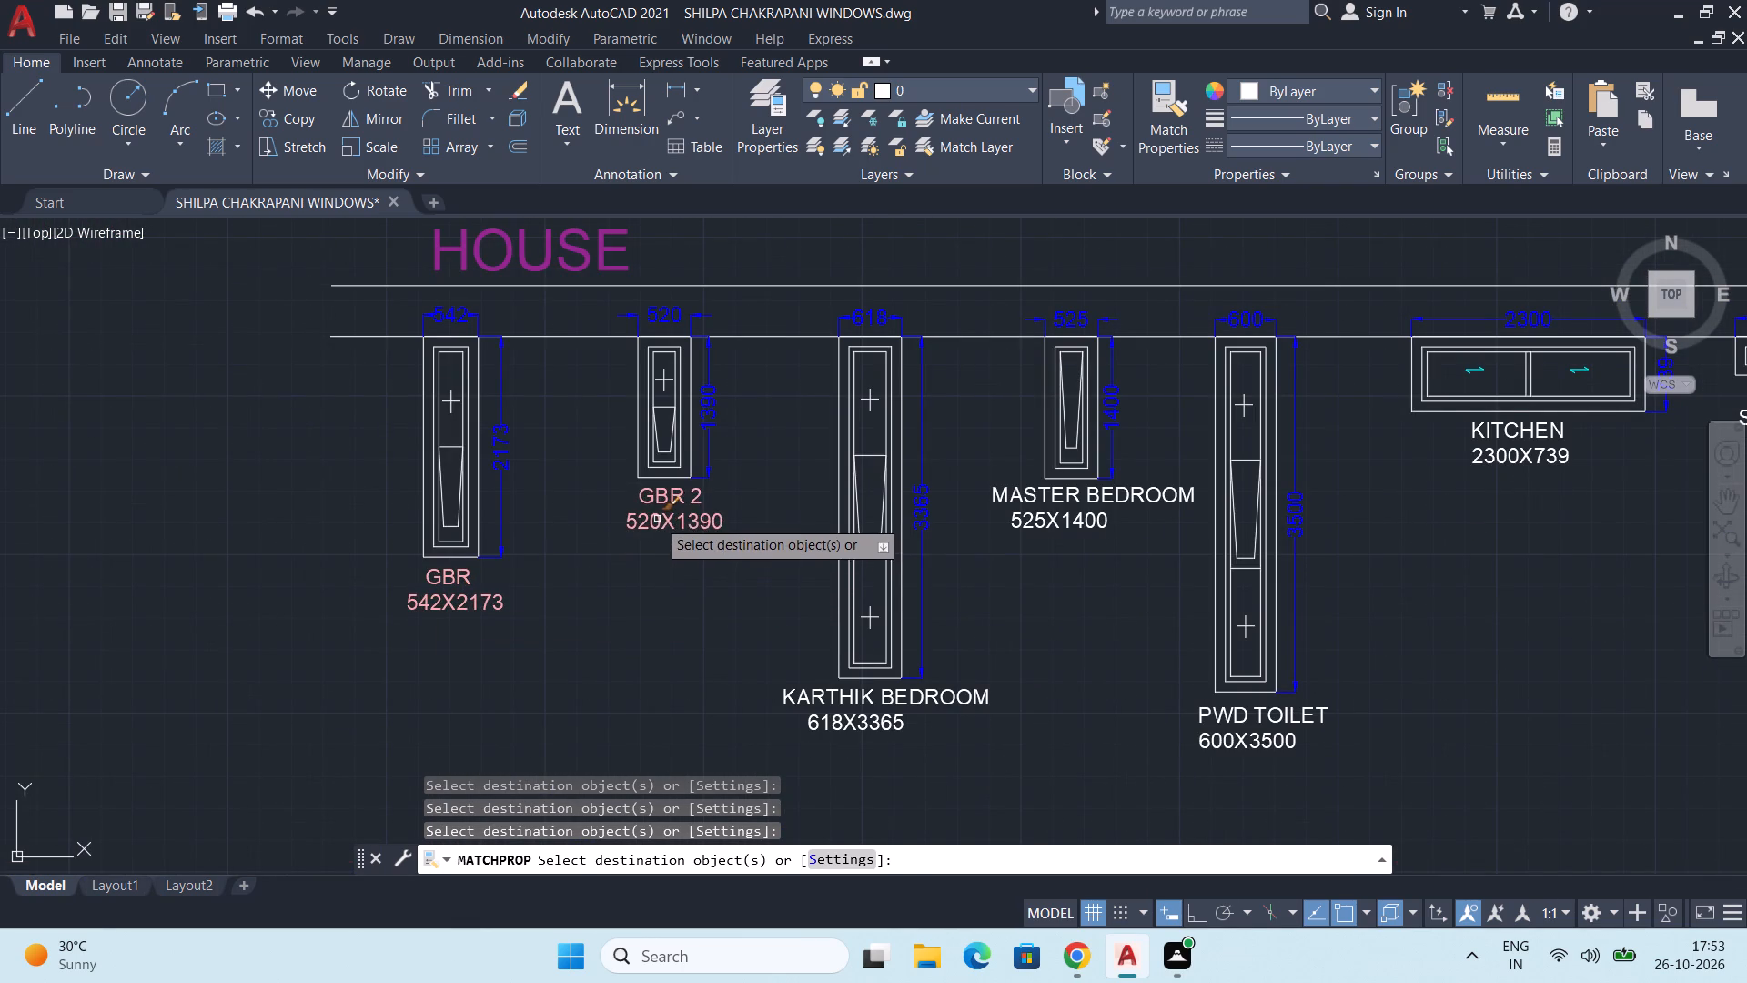
left_click(861, 704)
left_click(1085, 520)
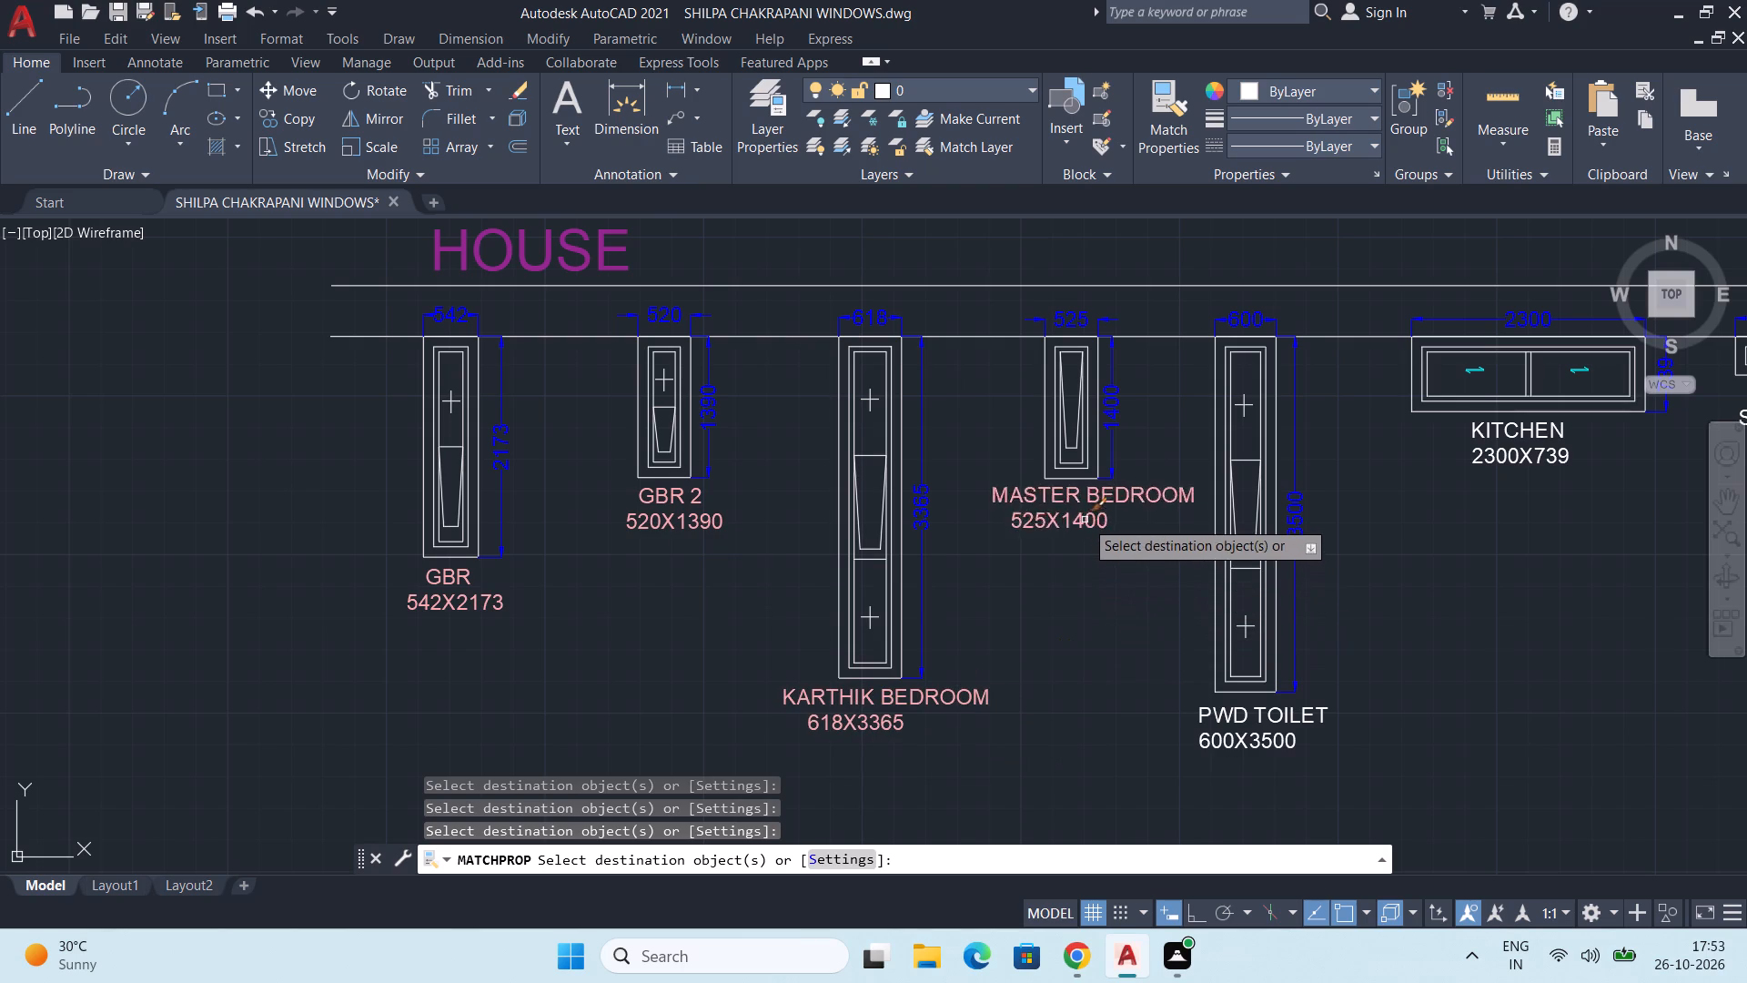
middle_click_drag(1166, 653, 893, 505)
left_click(995, 580)
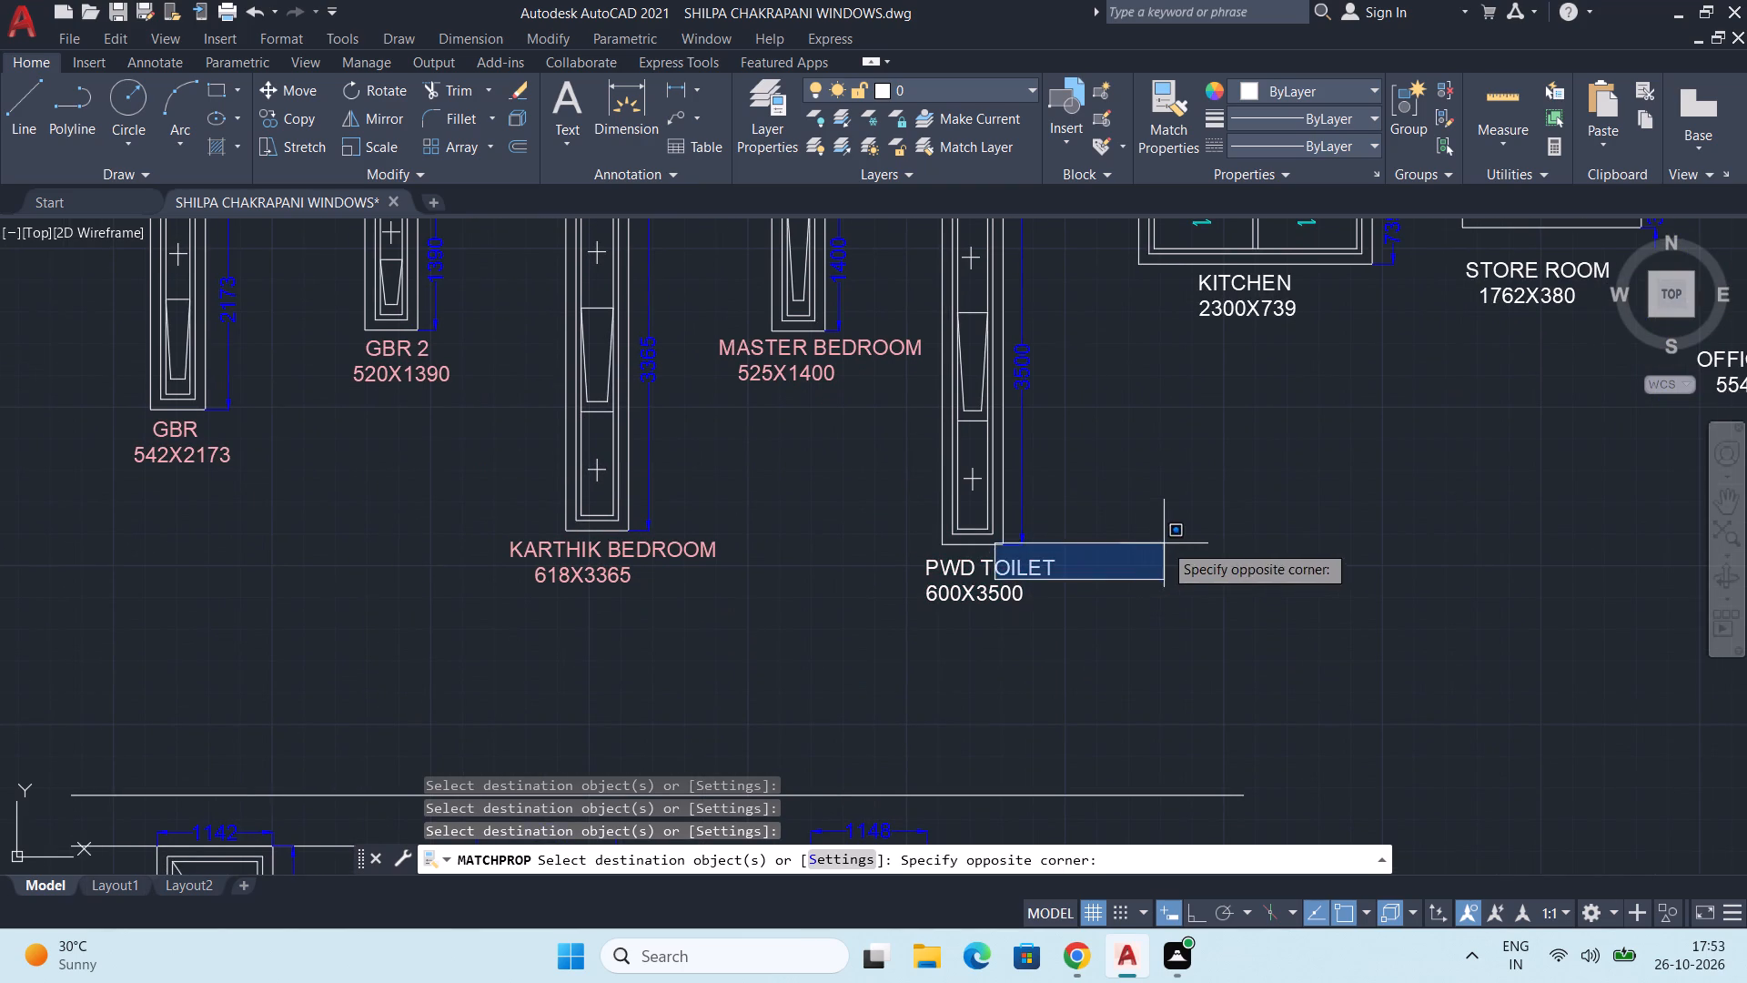
left_click(985, 585)
middle_click_drag(1197, 467, 957, 590)
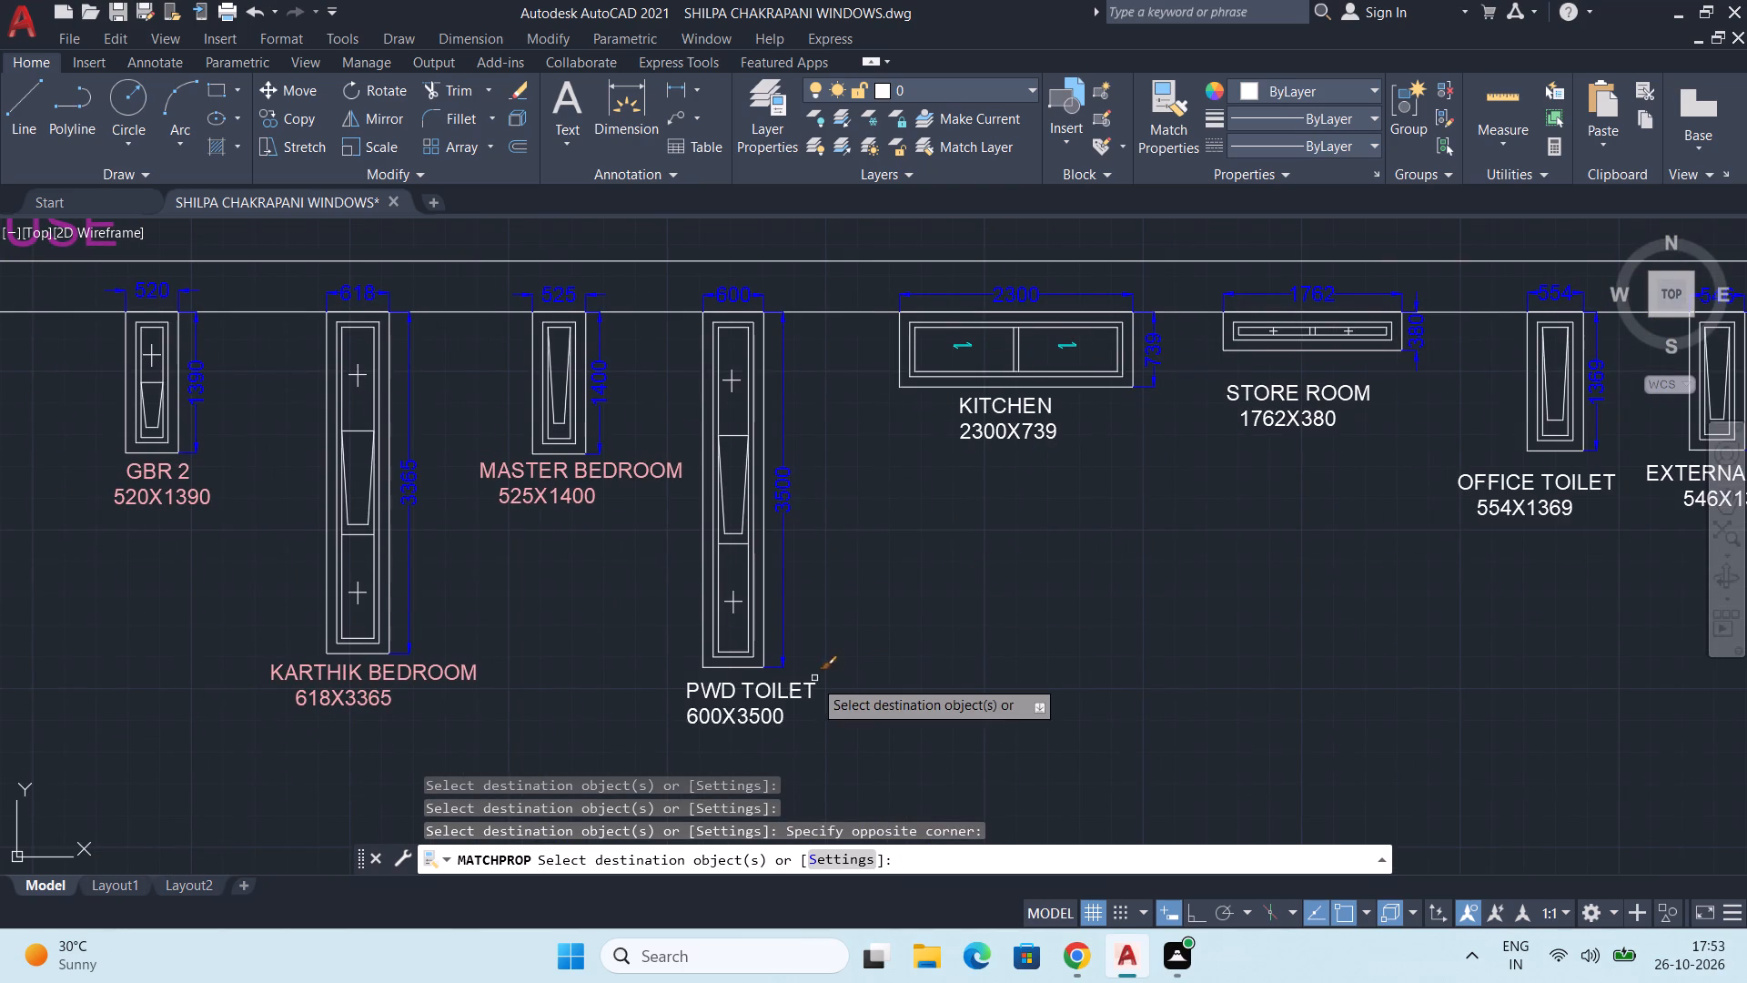
left_click(787, 697)
Match the pink label's properties onto the HOUSE row's KITCHEN, STORE ROOM, OFFICE TOILET and EXTERNAL TOILET labels.
left_click(1034, 428)
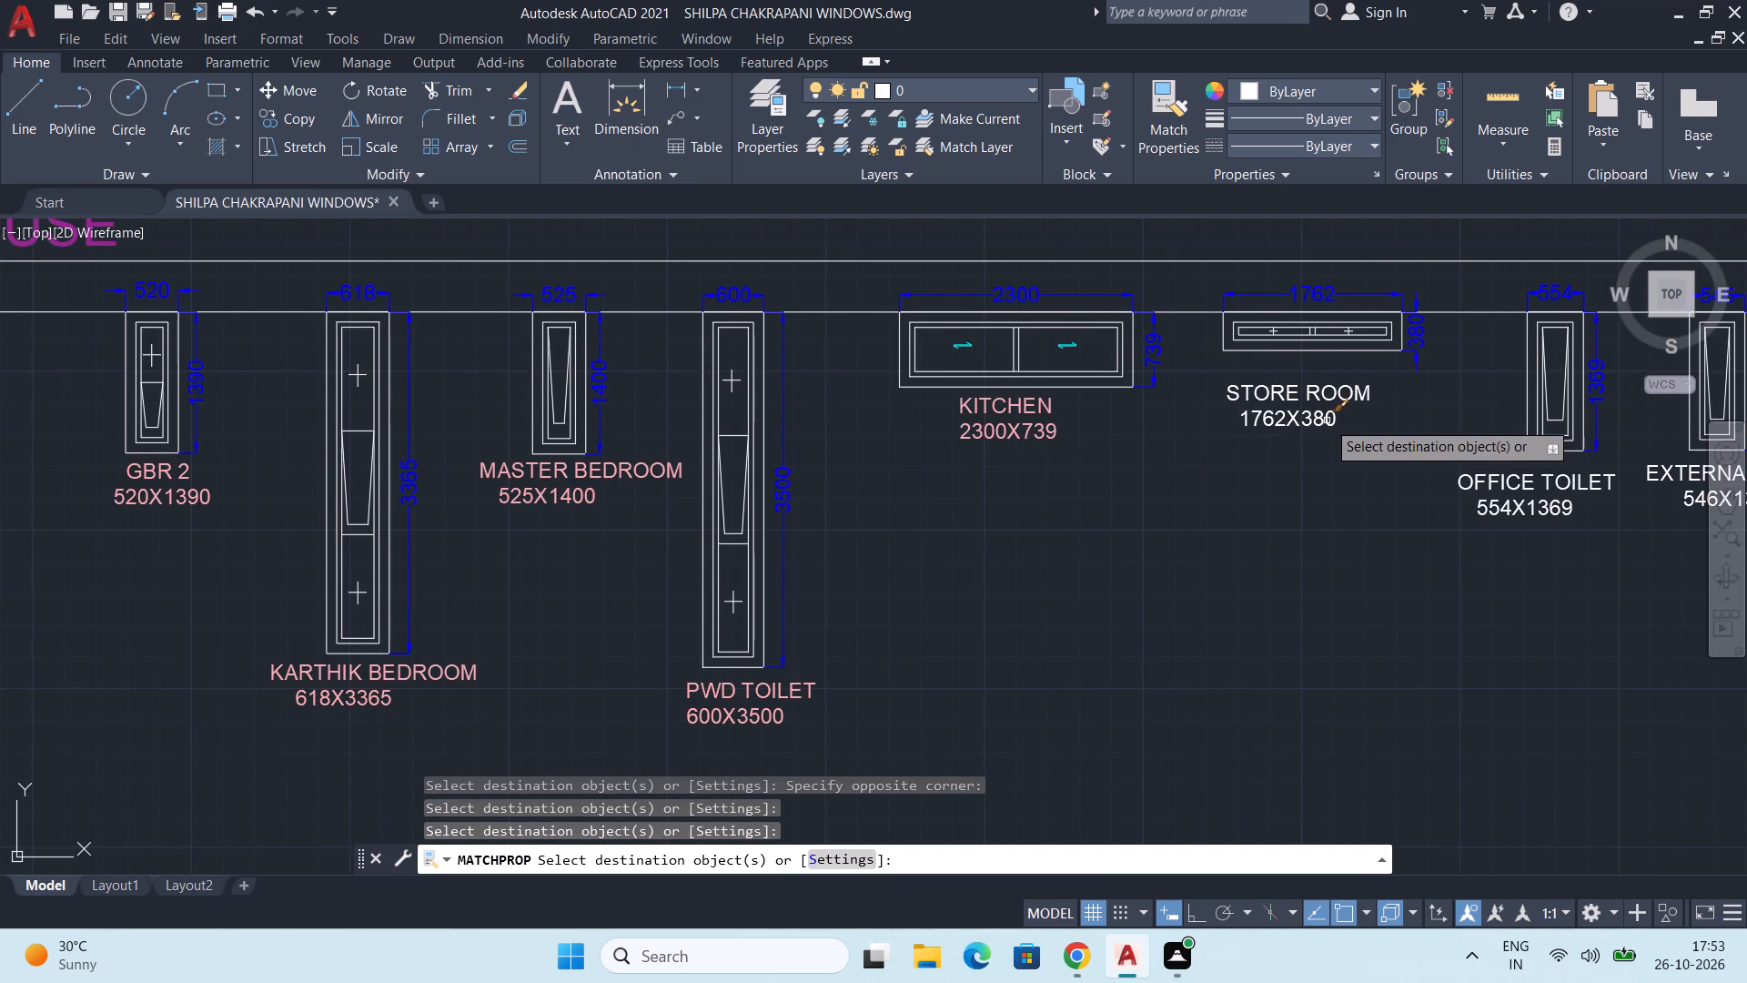
left_click(1326, 419)
left_click(1529, 495)
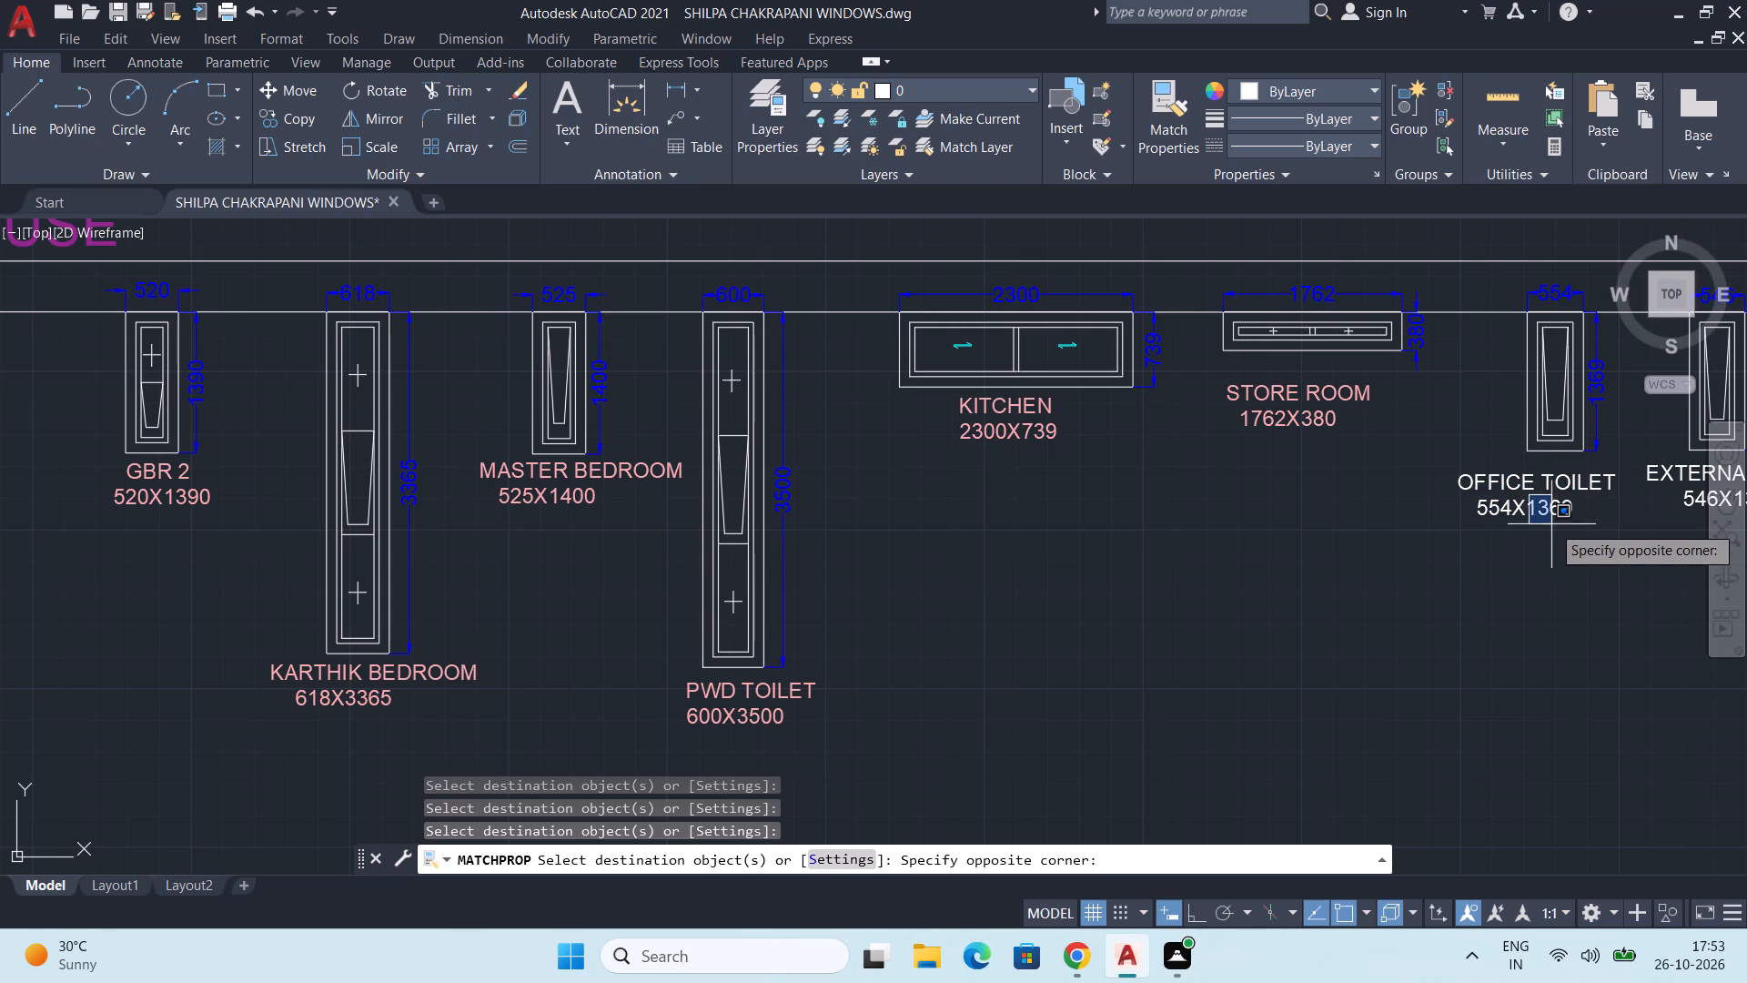
left_click(1551, 524)
left_click(1557, 482)
middle_click_drag(1522, 578, 964, 568)
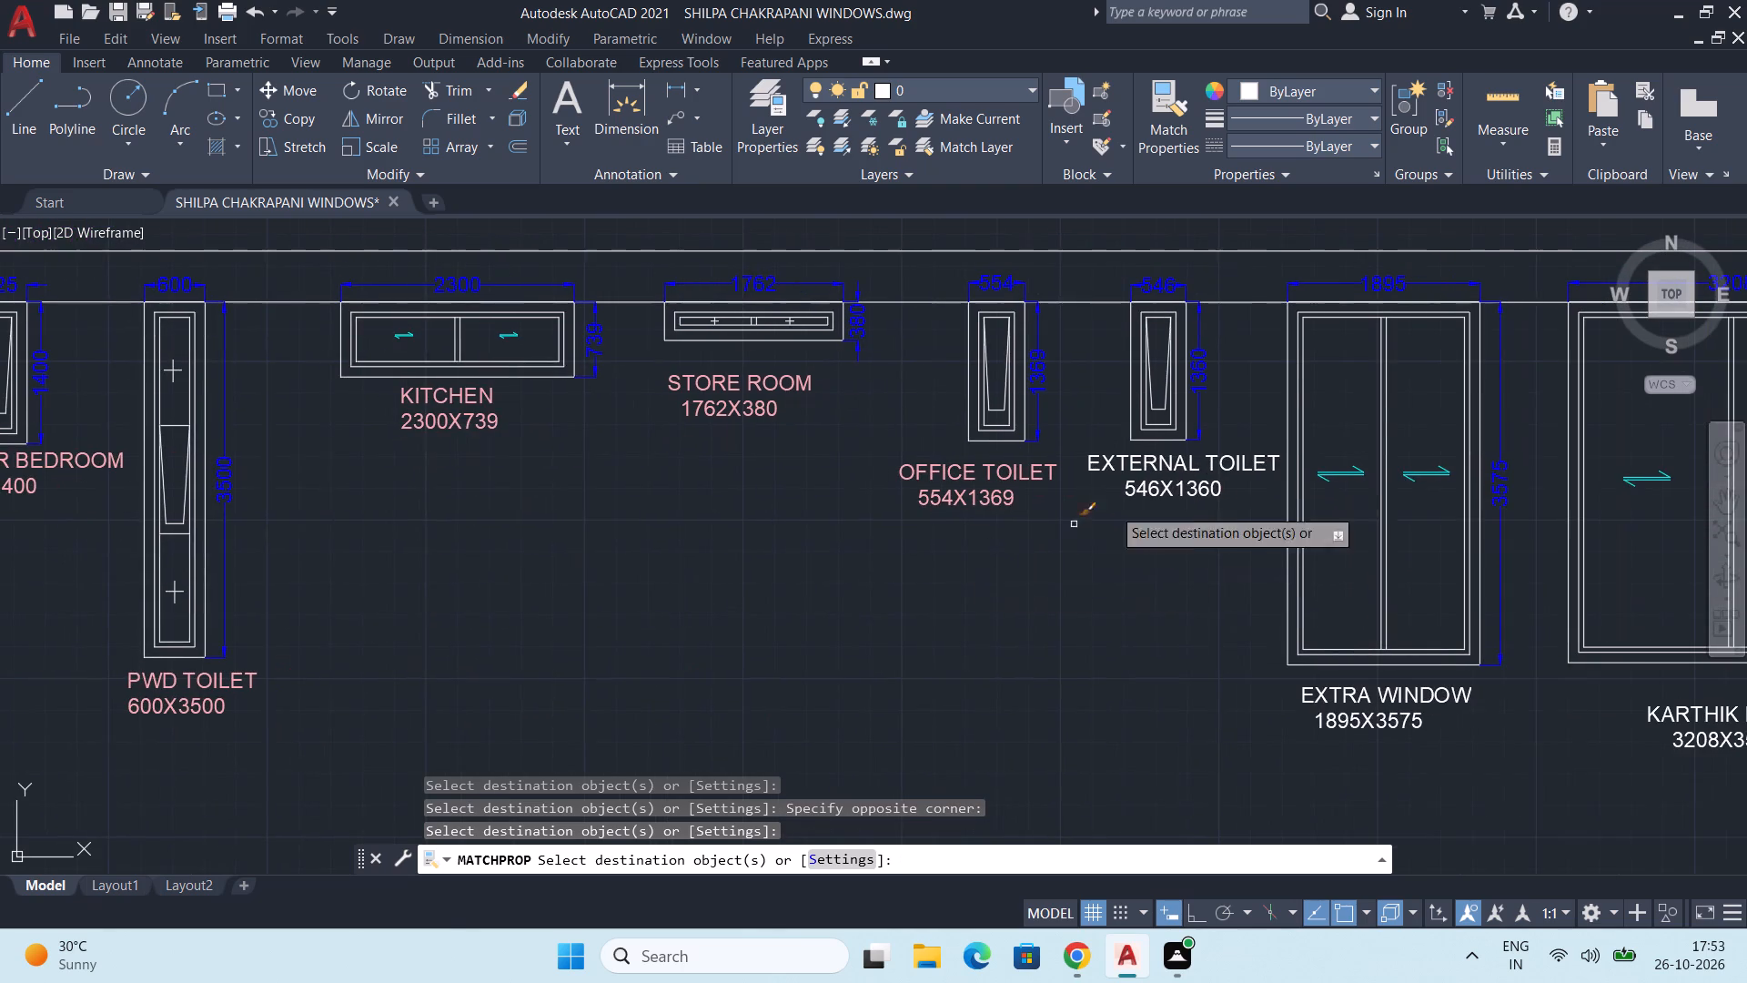
left_click(1230, 464)
Match the pink label's properties onto the EXTRA WINDOW 1895X3575, KARTHIK BEDROOM 3208X3552 and FIRST FLOOR STAIRCASE 2075X3555 labels.
middle_click_drag(1357, 632, 1107, 481)
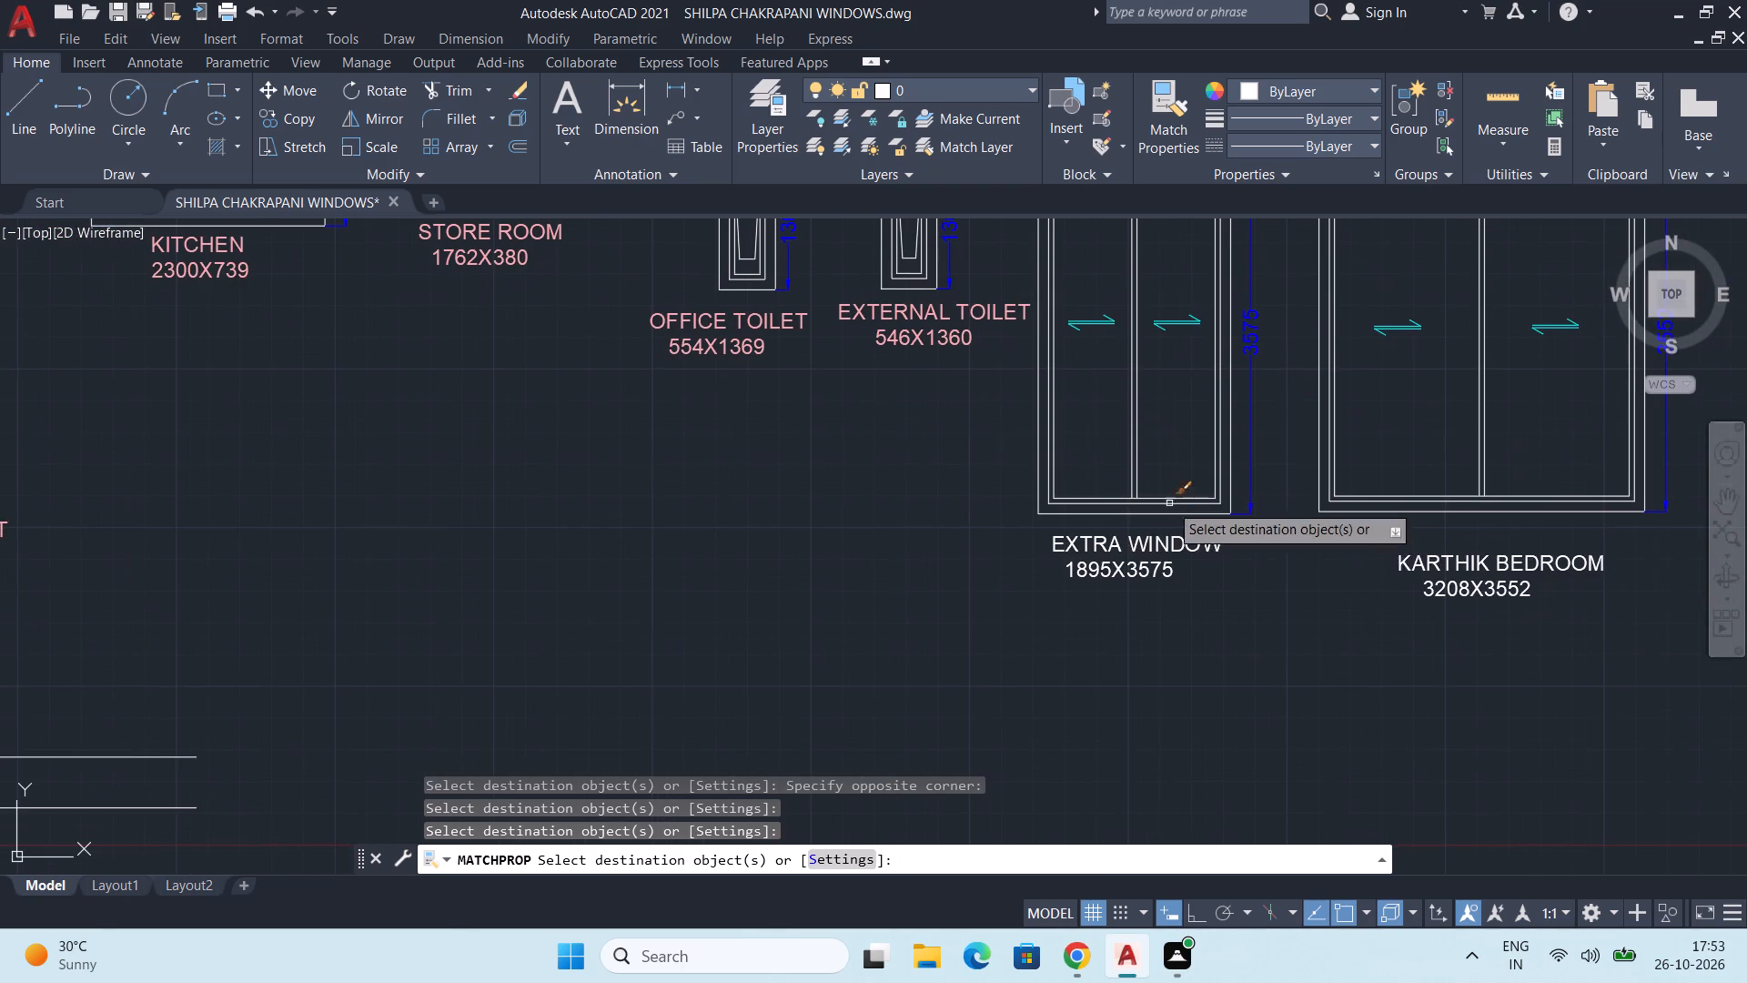
left_click(1158, 547)
left_click(1517, 562)
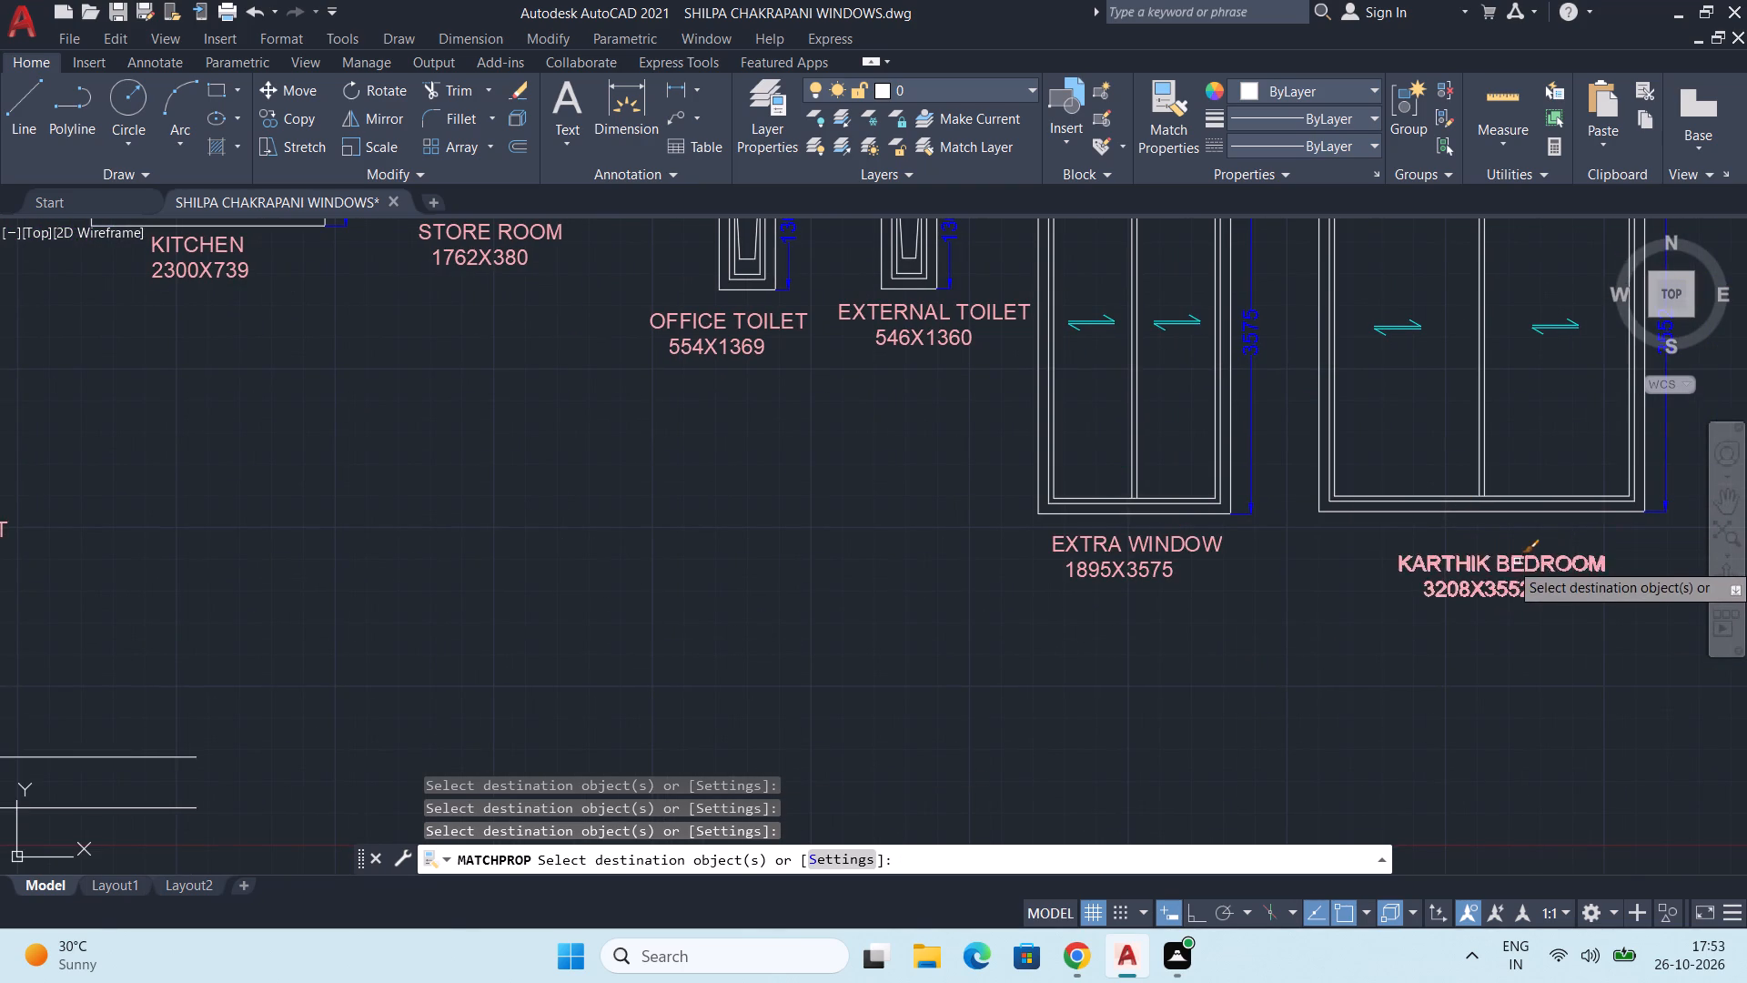
scroll(1508, 586, "down", 3)
middle_click_drag(1505, 604, 1190, 519)
scroll(1271, 501, "up", 3)
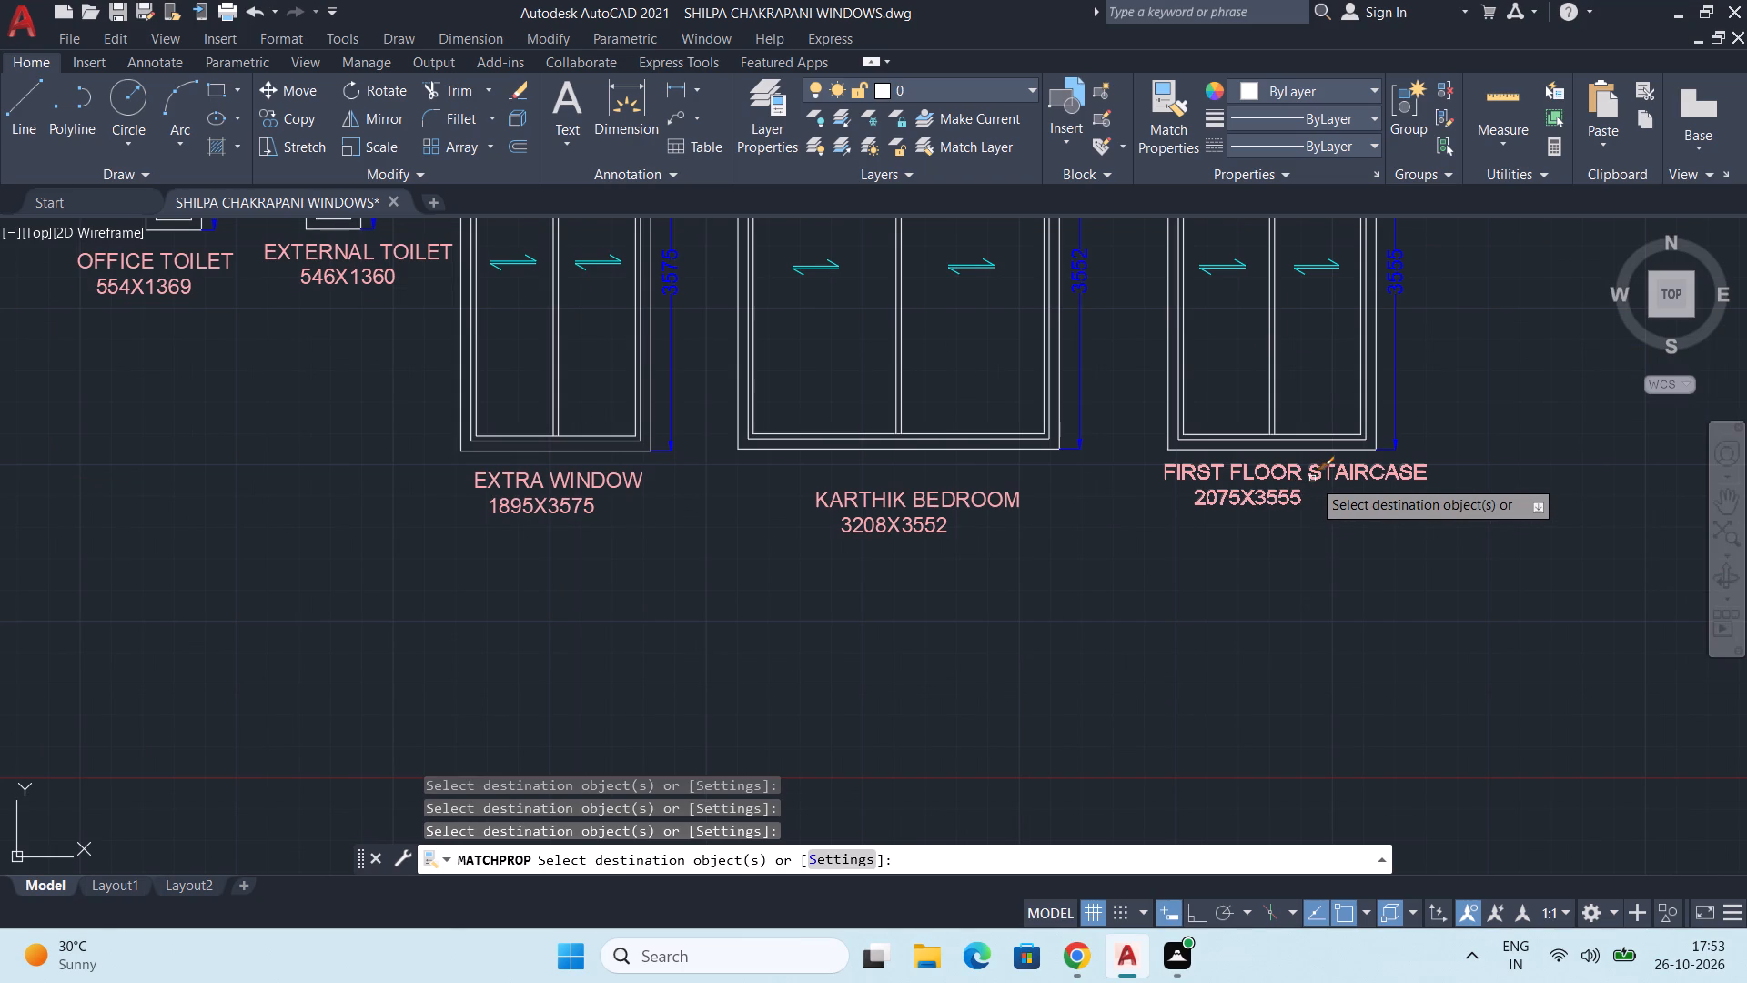
left_click(1328, 475)
Match the pink label's properties onto the bottom row's FIRST FLOOR STAIRCASE(D), TERRACE (D) and KITCHEN (D) labels and finish matching.
scroll(1044, 571, "down", 2)
middle_click_drag(985, 659, 1200, 500)
middle_click_drag(641, 642, 756, 563)
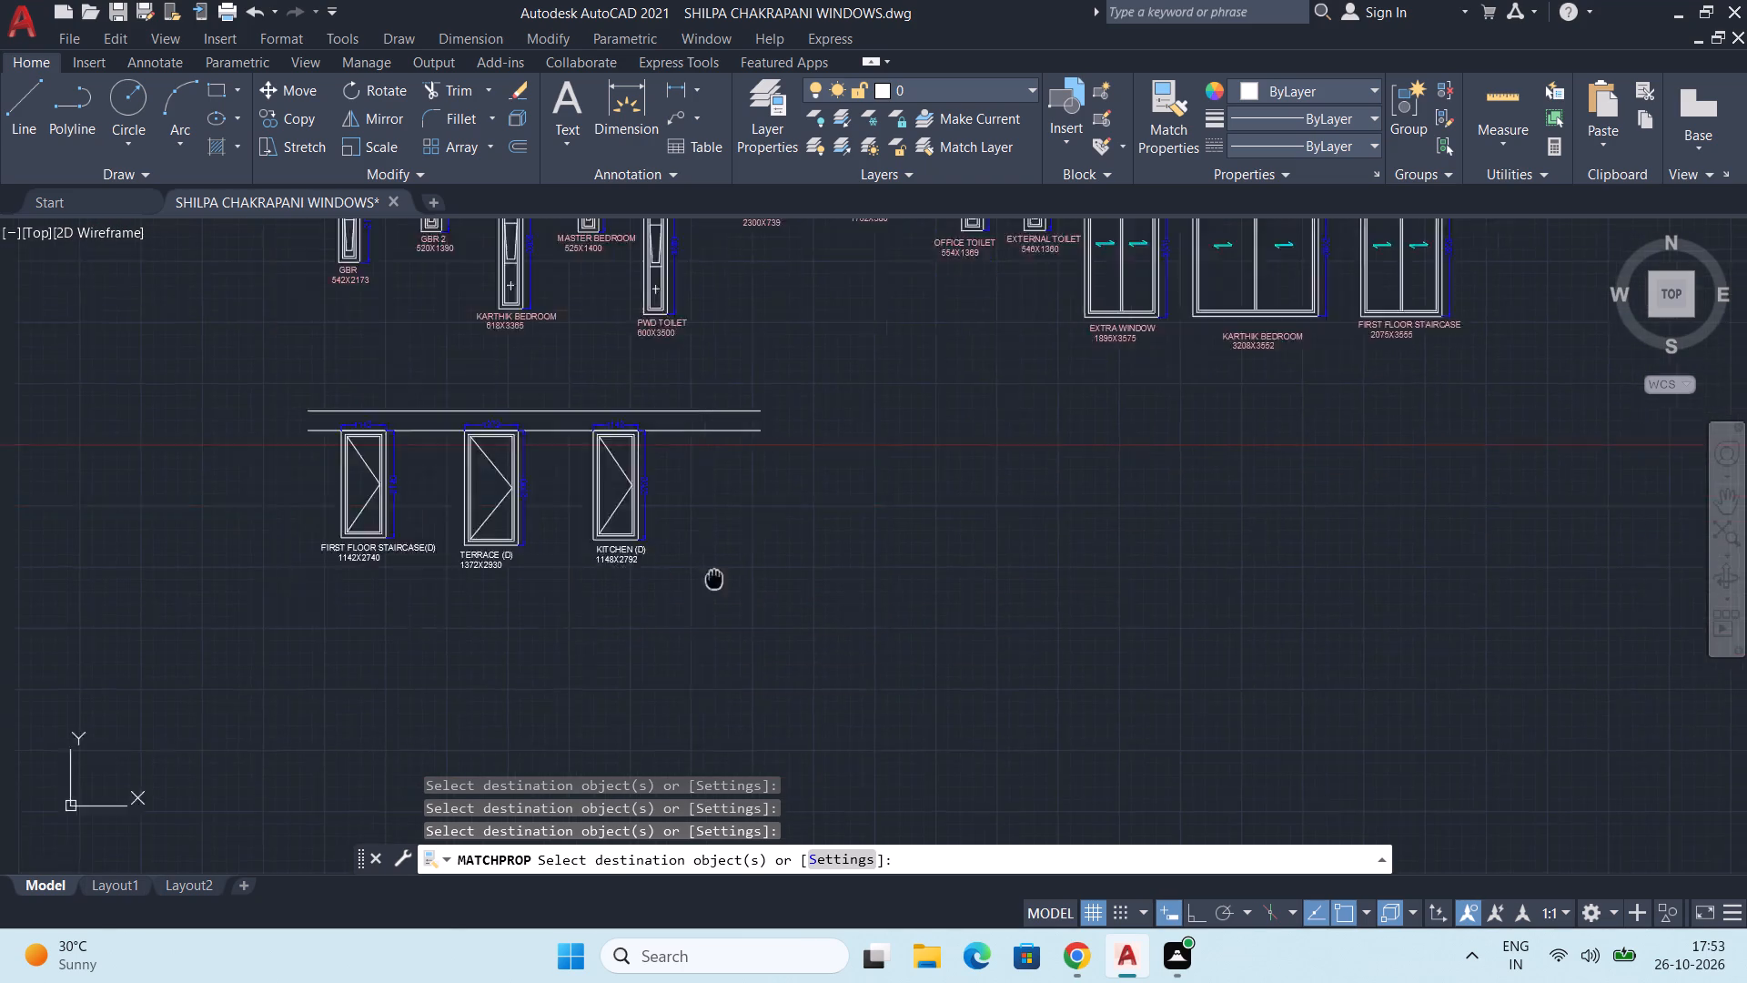
middle_click_drag(756, 563, 1005, 535)
scroll(694, 498, "up", 3)
left_click(649, 473)
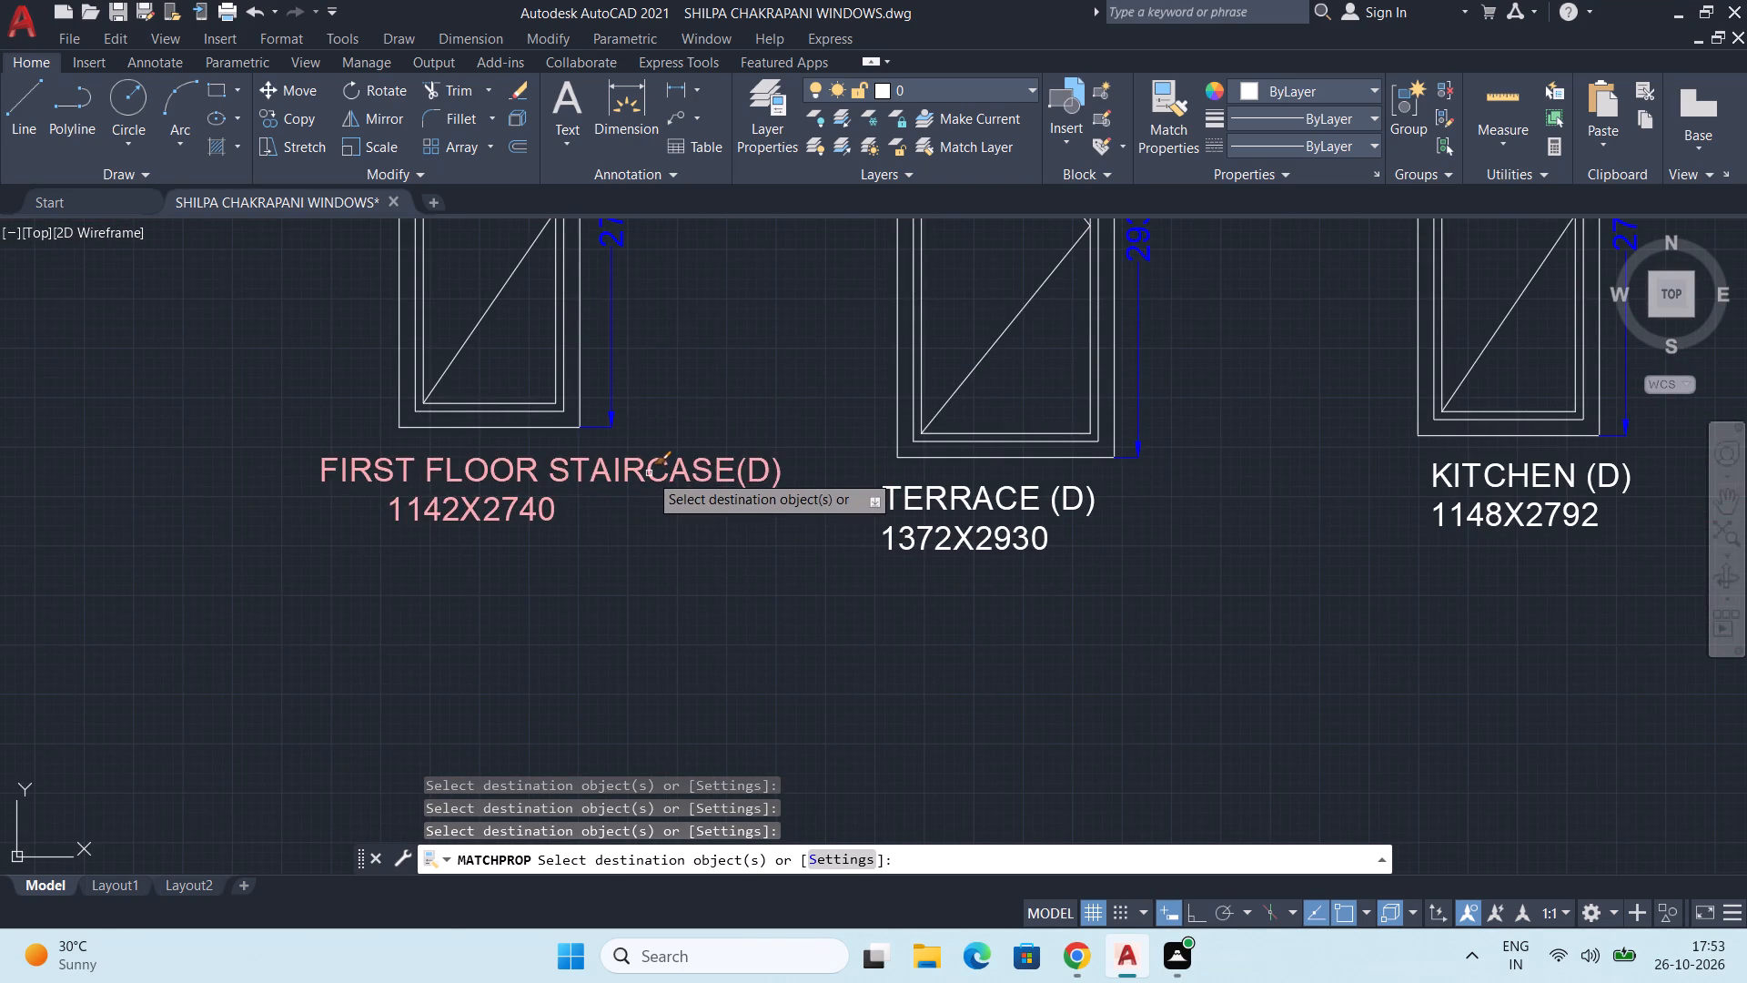
left_click(978, 508)
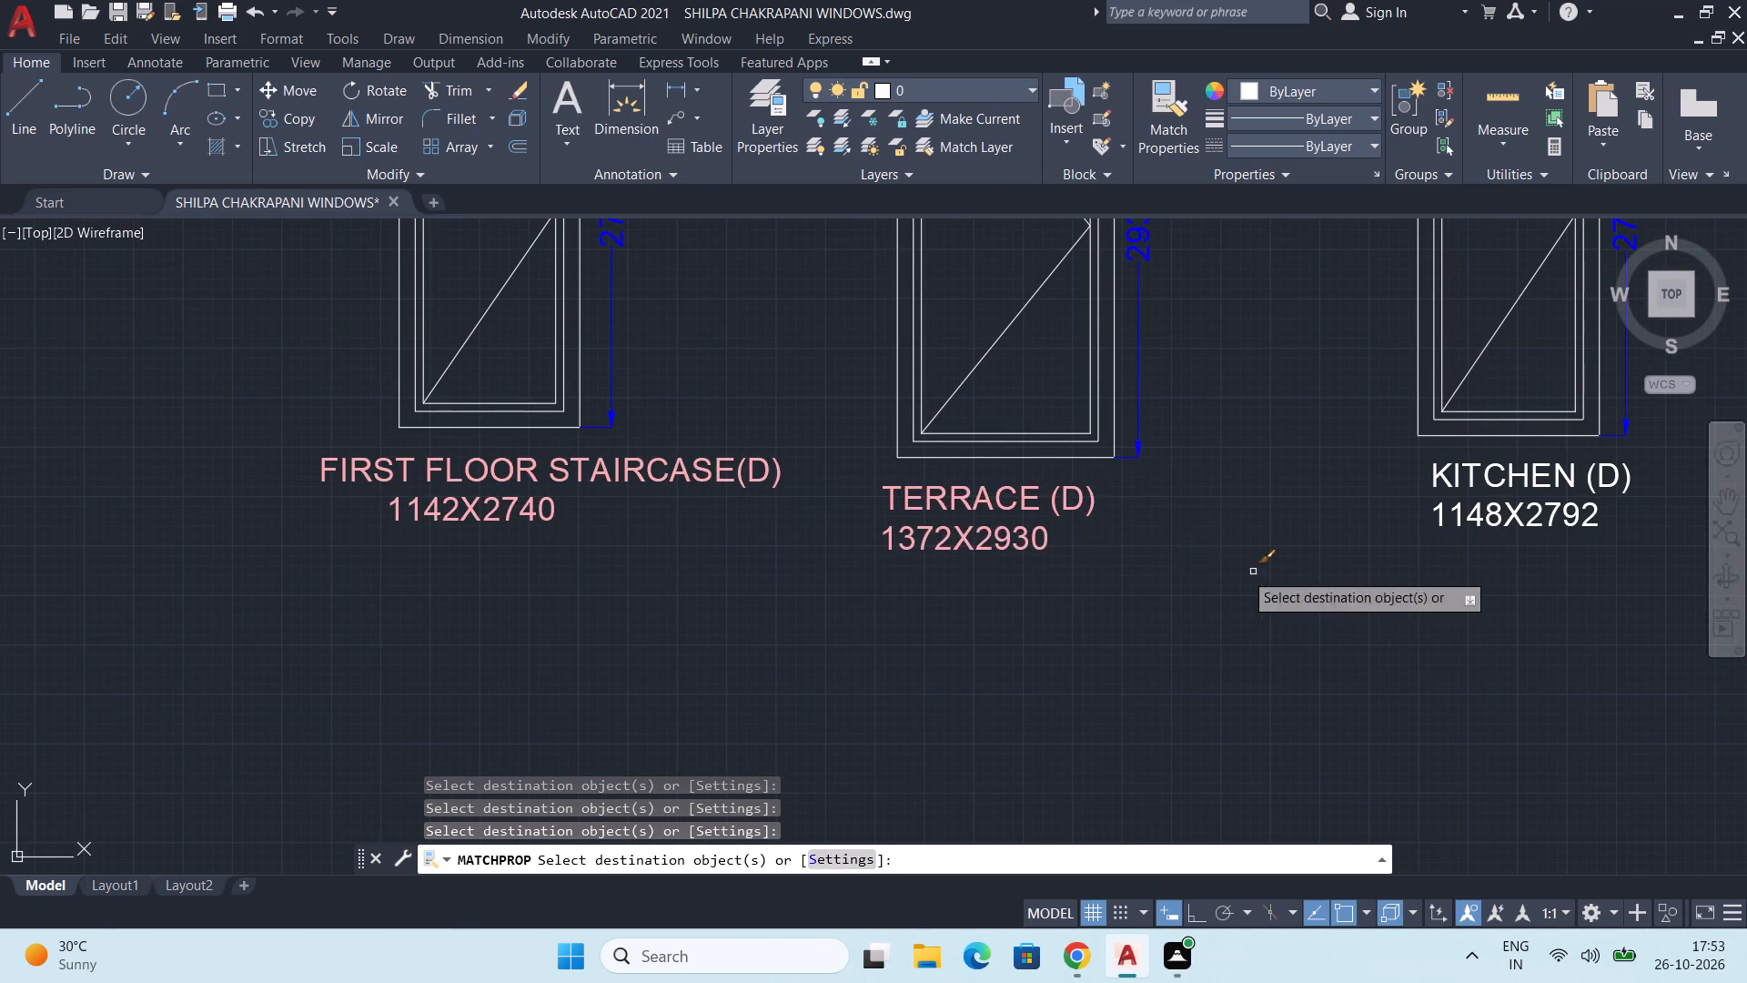
middle_click_drag(1108, 577, 948, 637)
left_click(1313, 567)
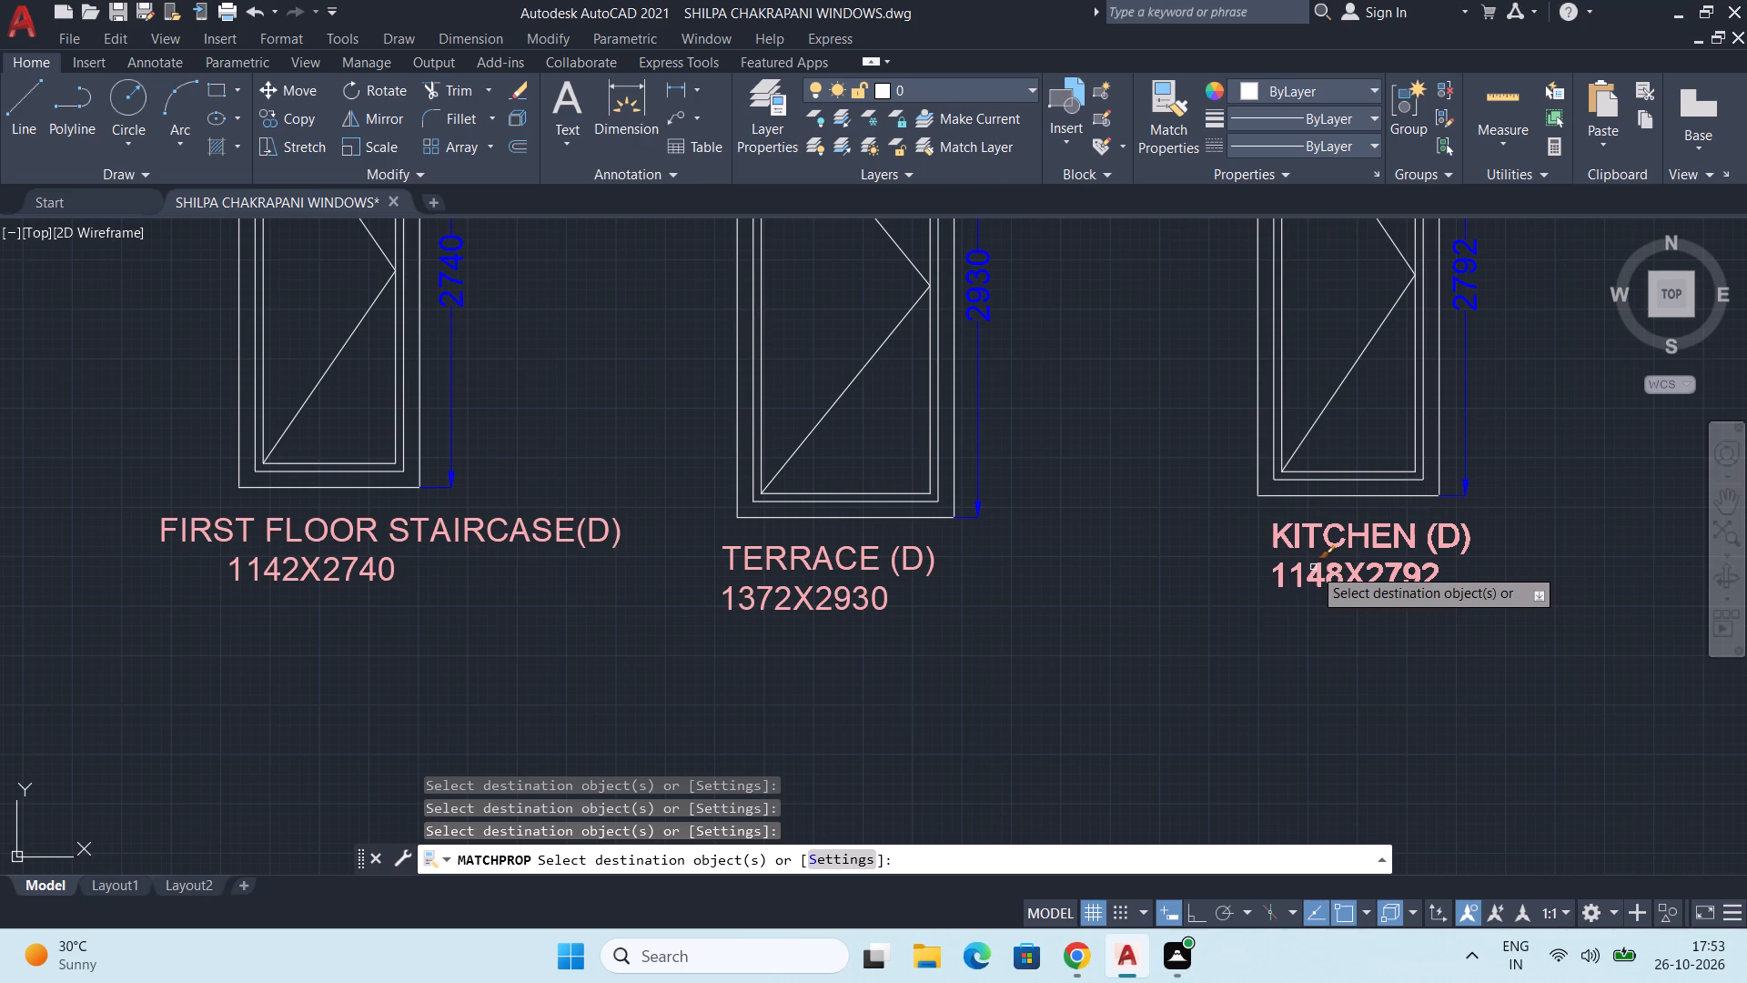
scroll(1373, 512, "down", 2)
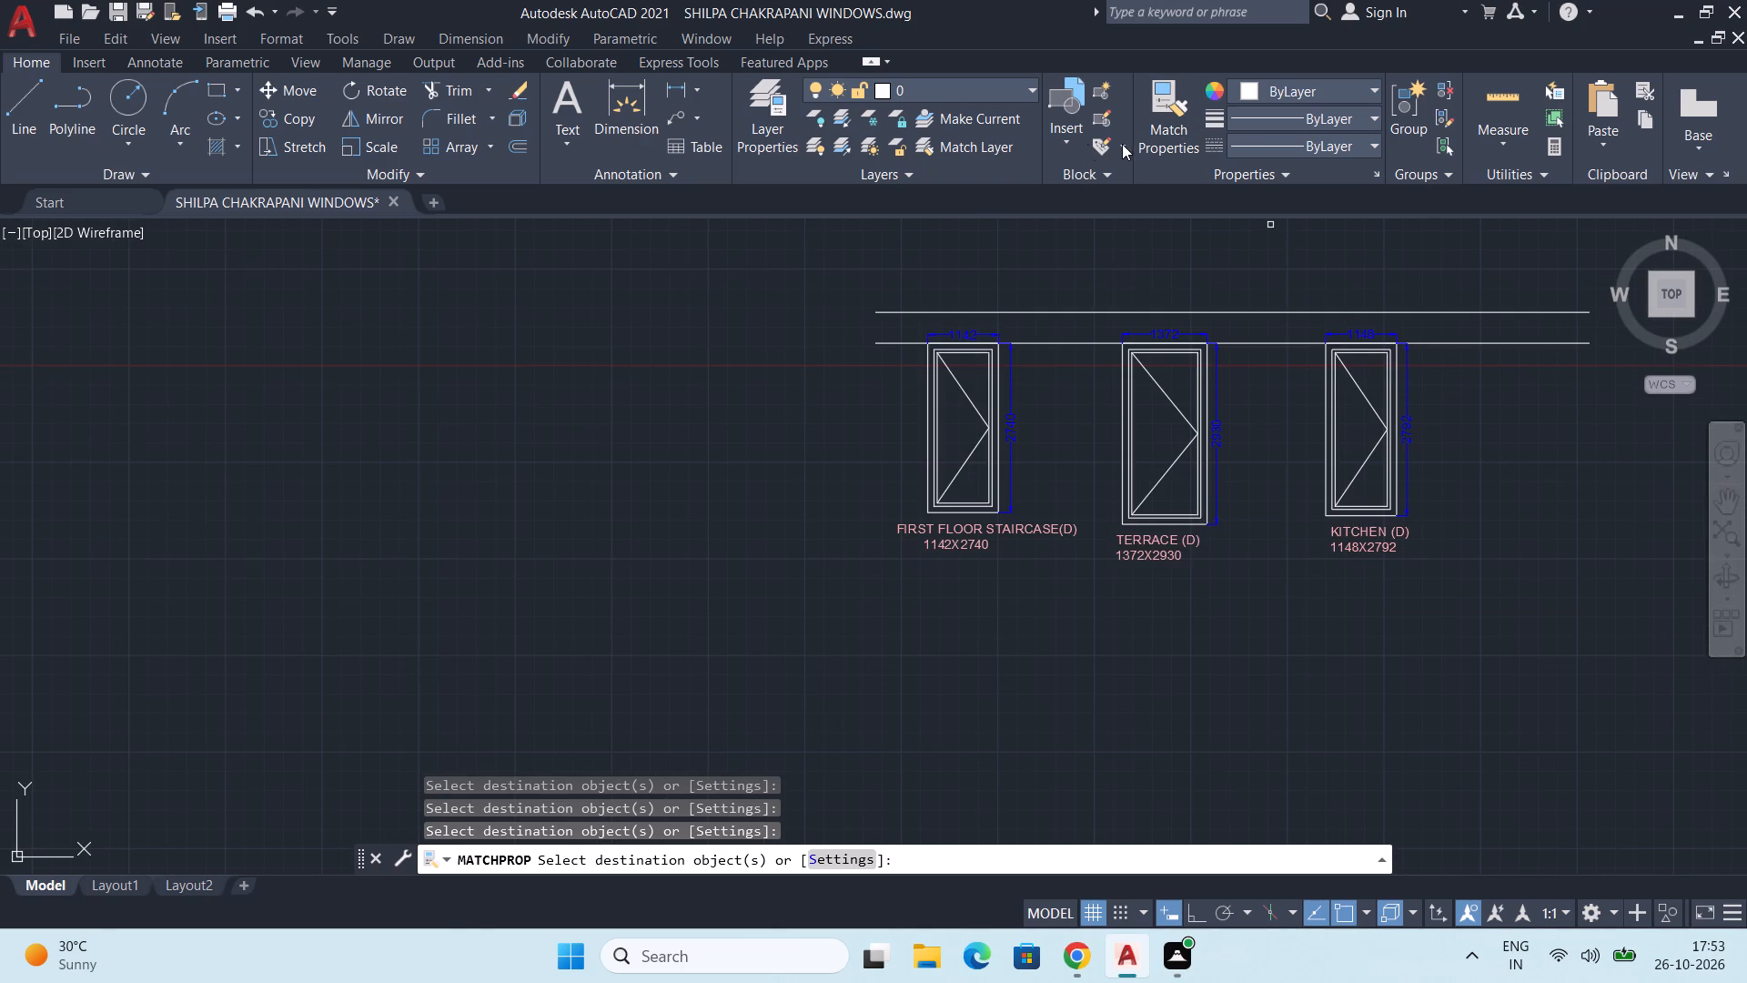
key("space")
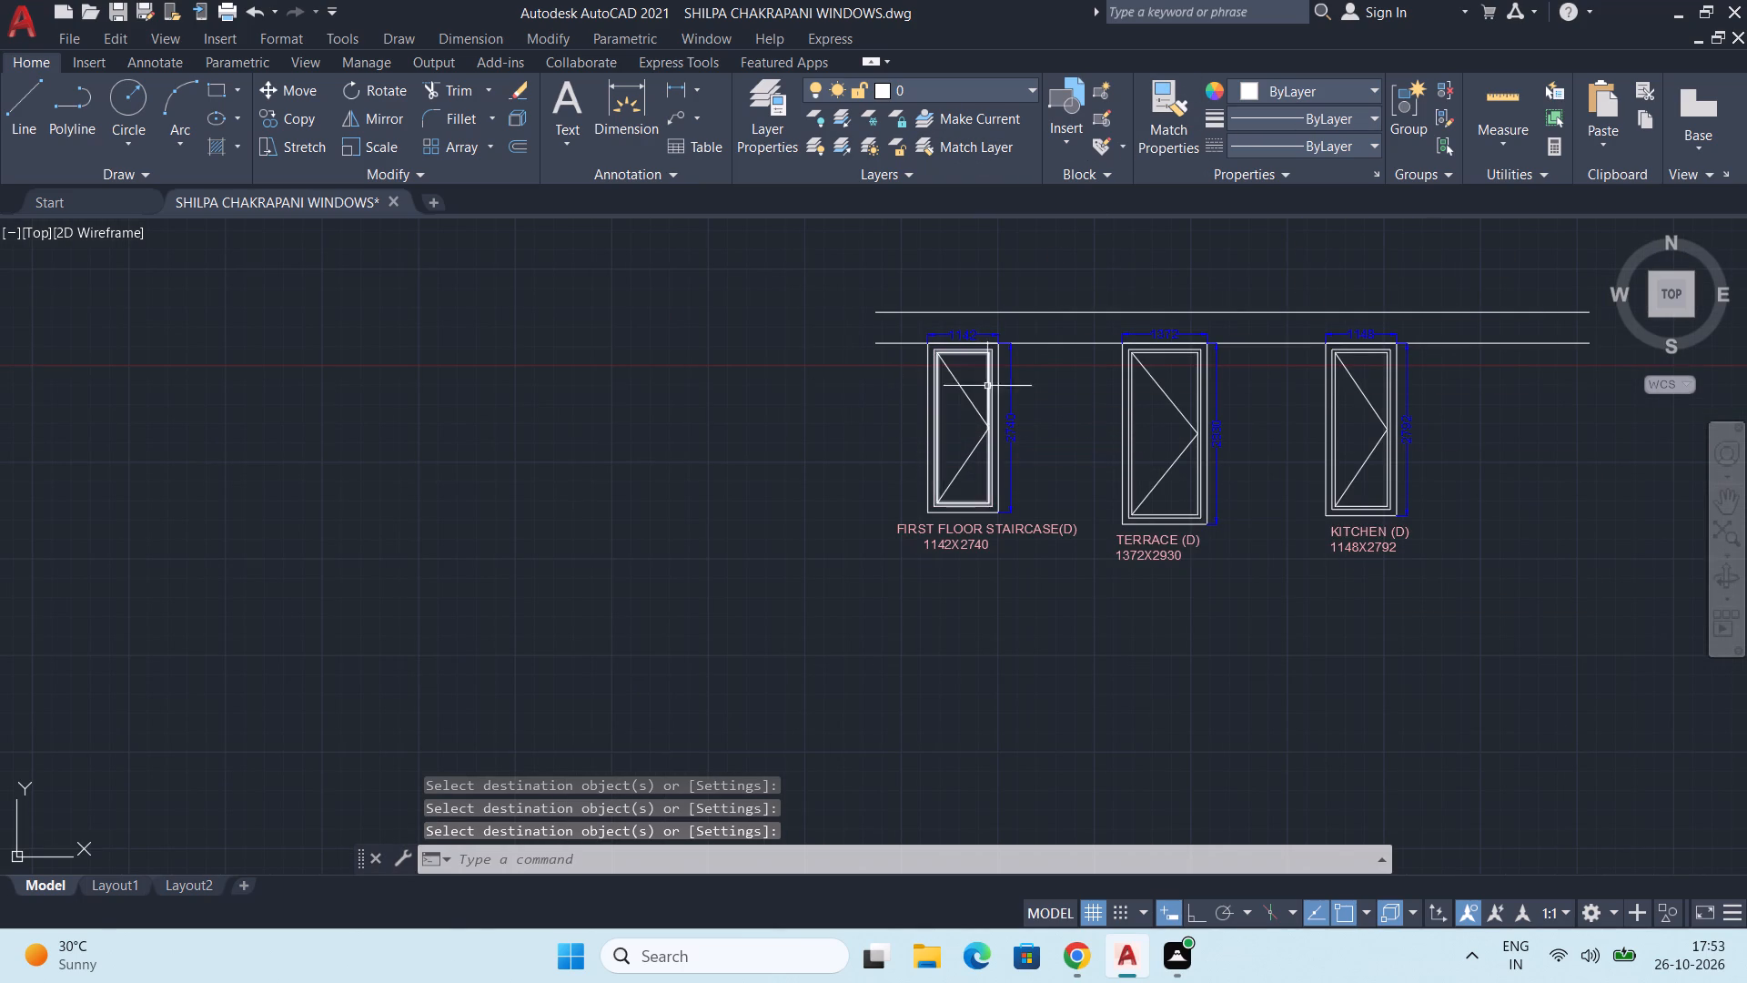
Review the OUT HOUSE, SECURITY ROOM, SERVANT ROOM and HOUSE rows for labels and dimensions that still need recolouring.
middle_click_drag(1119, 399, 816, 510)
scroll(818, 510, "down", 2)
middle_click_drag(825, 509, 815, 588)
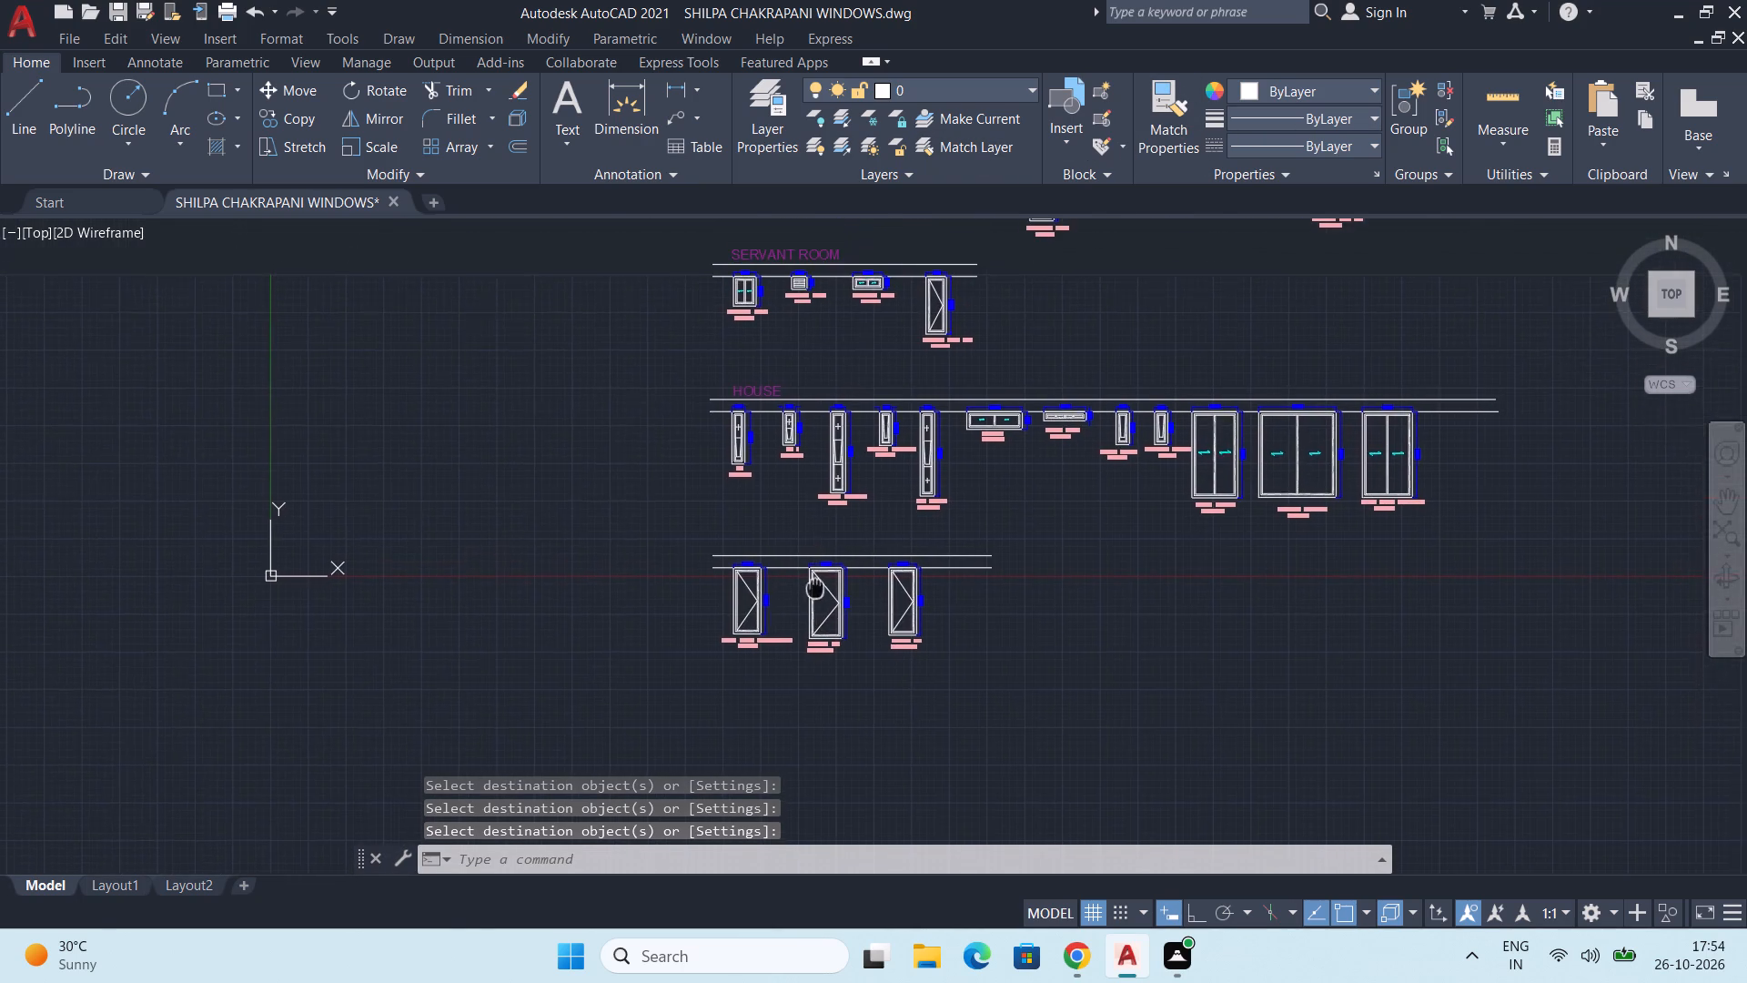
middle_click_drag(815, 588, 815, 589)
scroll(1003, 389, "down", 1)
middle_click_drag(1025, 398, 1026, 589)
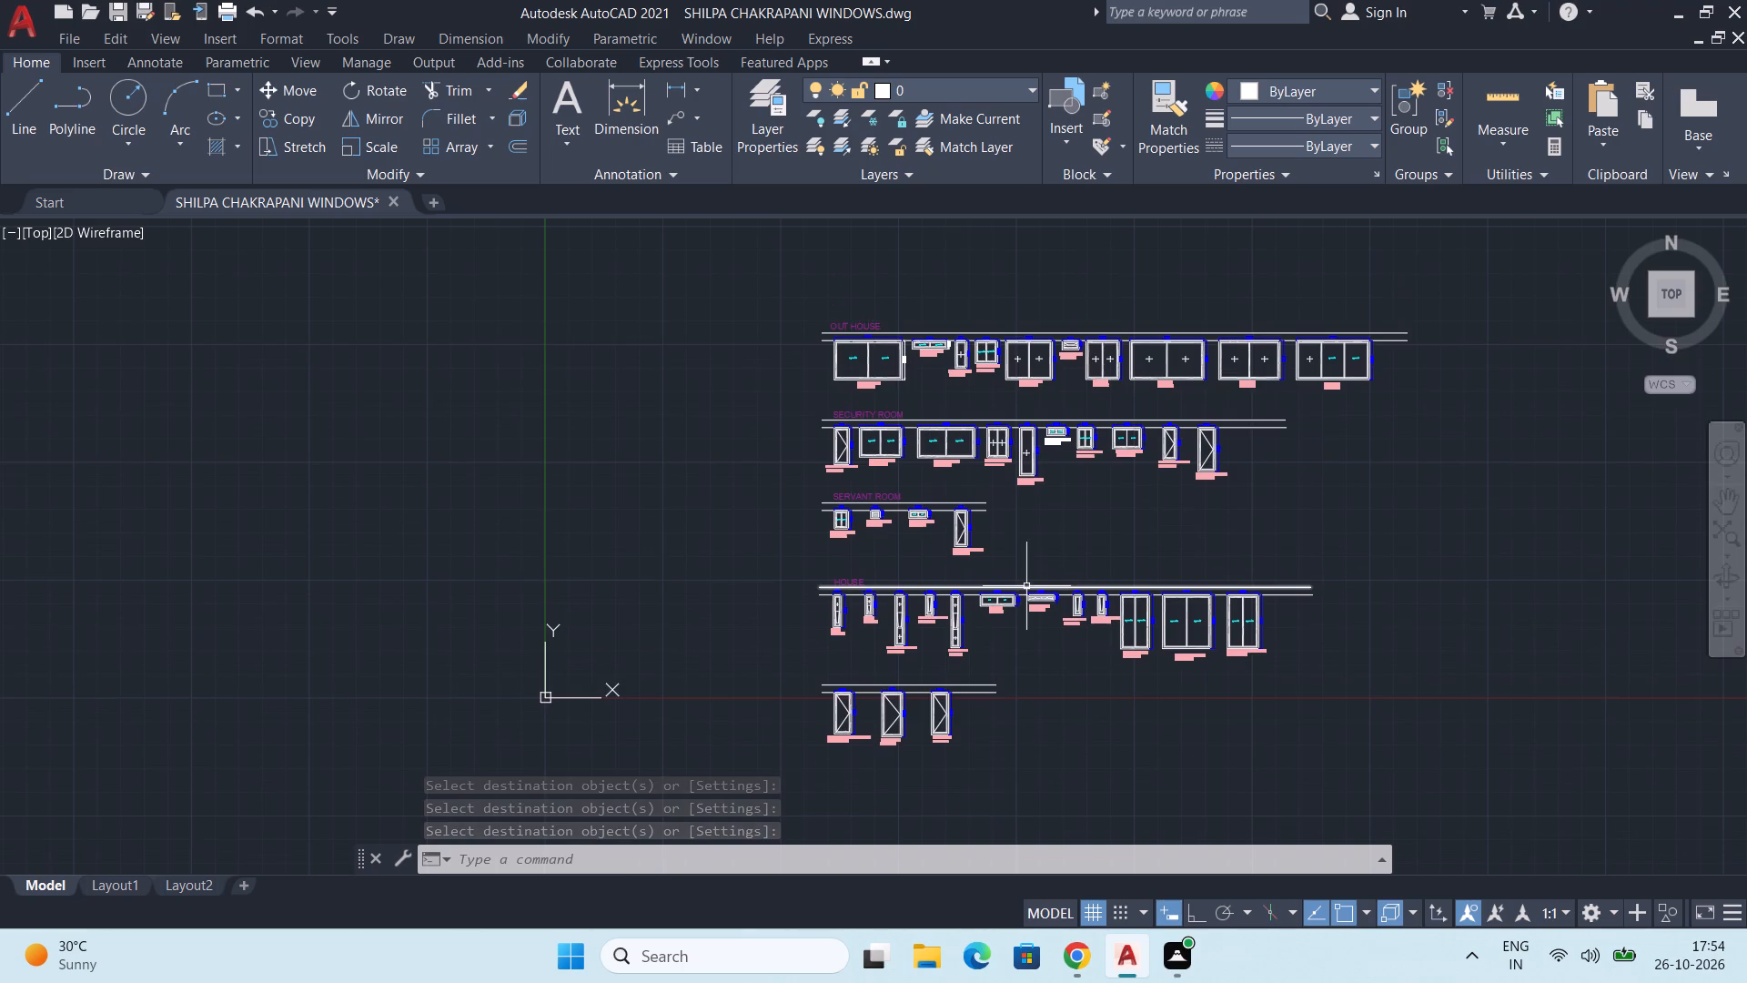
scroll(843, 403, "up", 2)
middle_click_drag(872, 381, 681, 449)
scroll(692, 421, "up", 1)
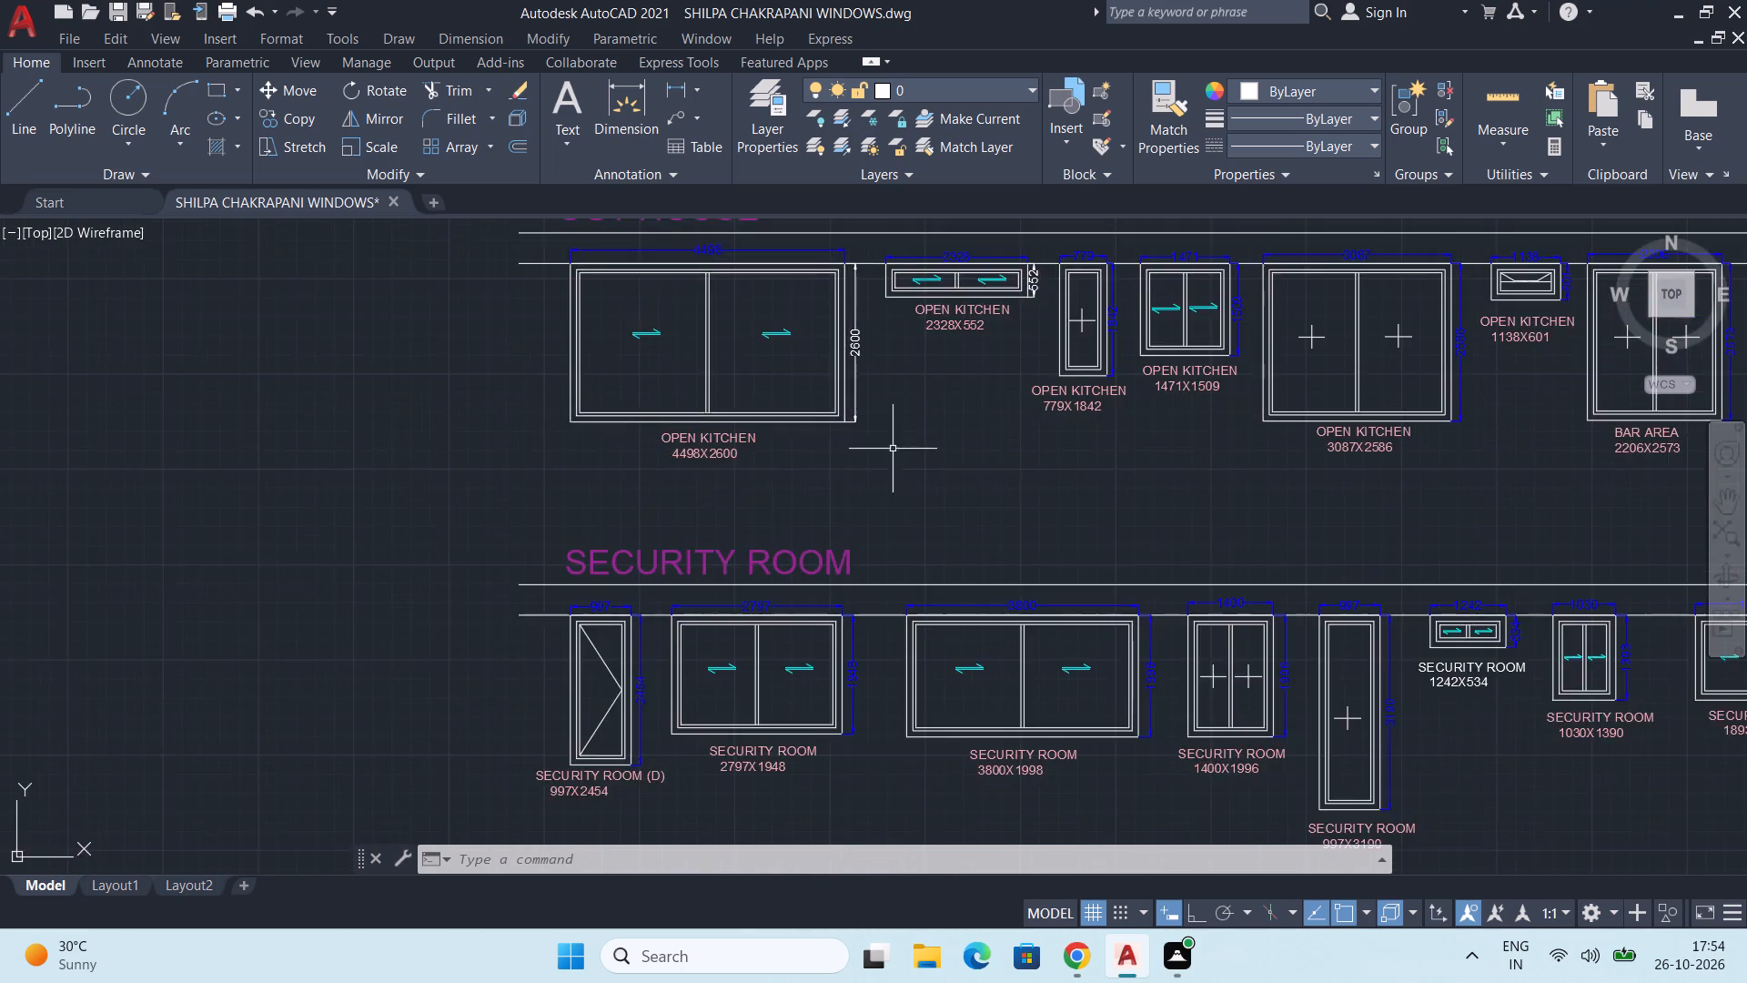
middle_click_drag(914, 449, 675, 529)
scroll(1025, 446, "down", 1)
middle_click_drag(1075, 475, 874, 487)
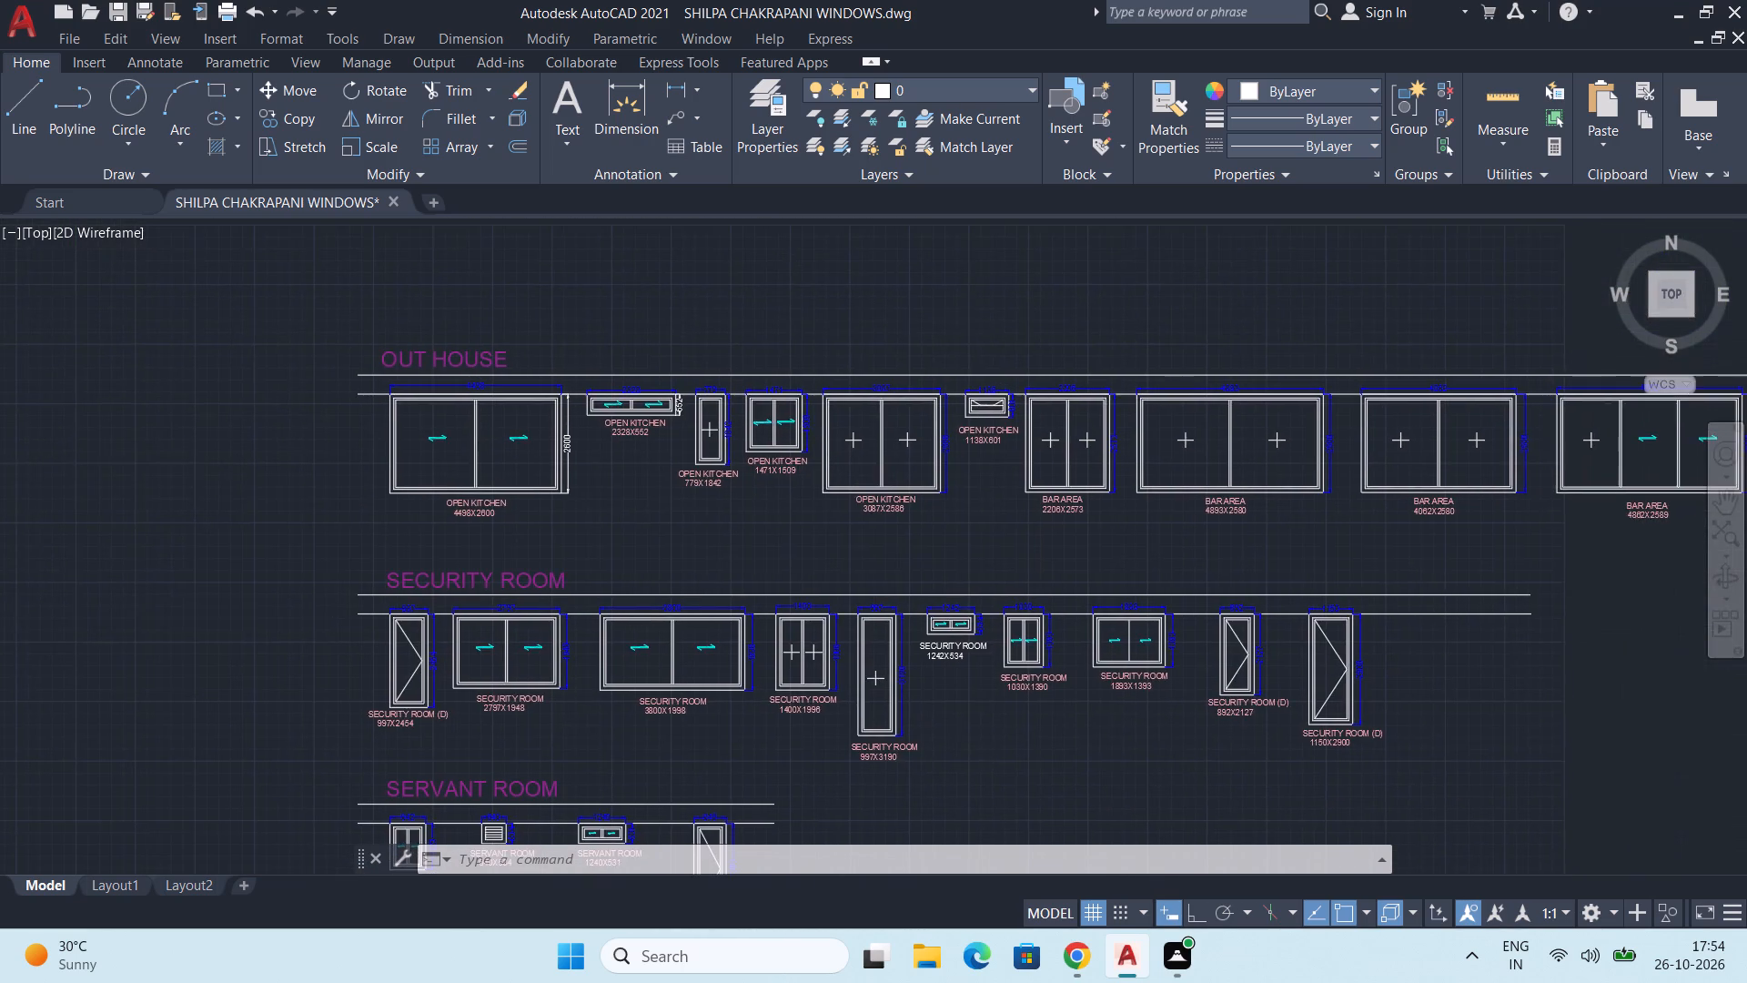
scroll(873, 478, "up", 1)
middle_click_drag(912, 477, 853, 451)
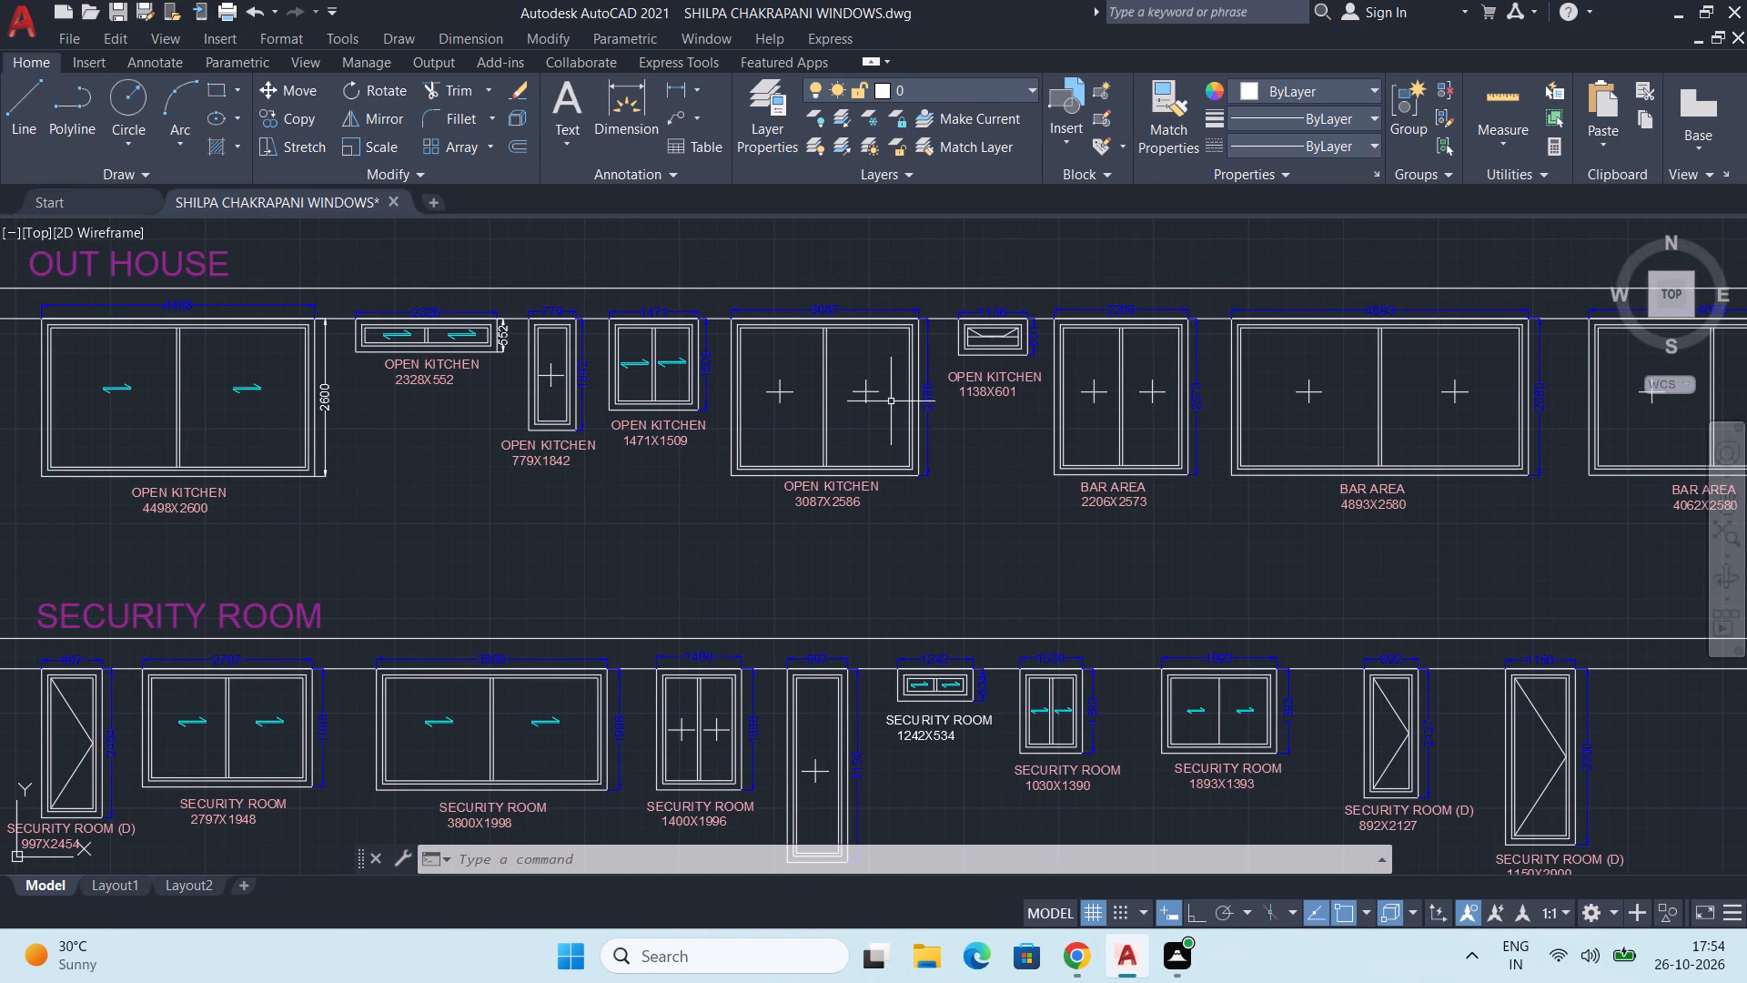
scroll(854, 486, "down", 1)
middle_click_drag(916, 507, 882, 423)
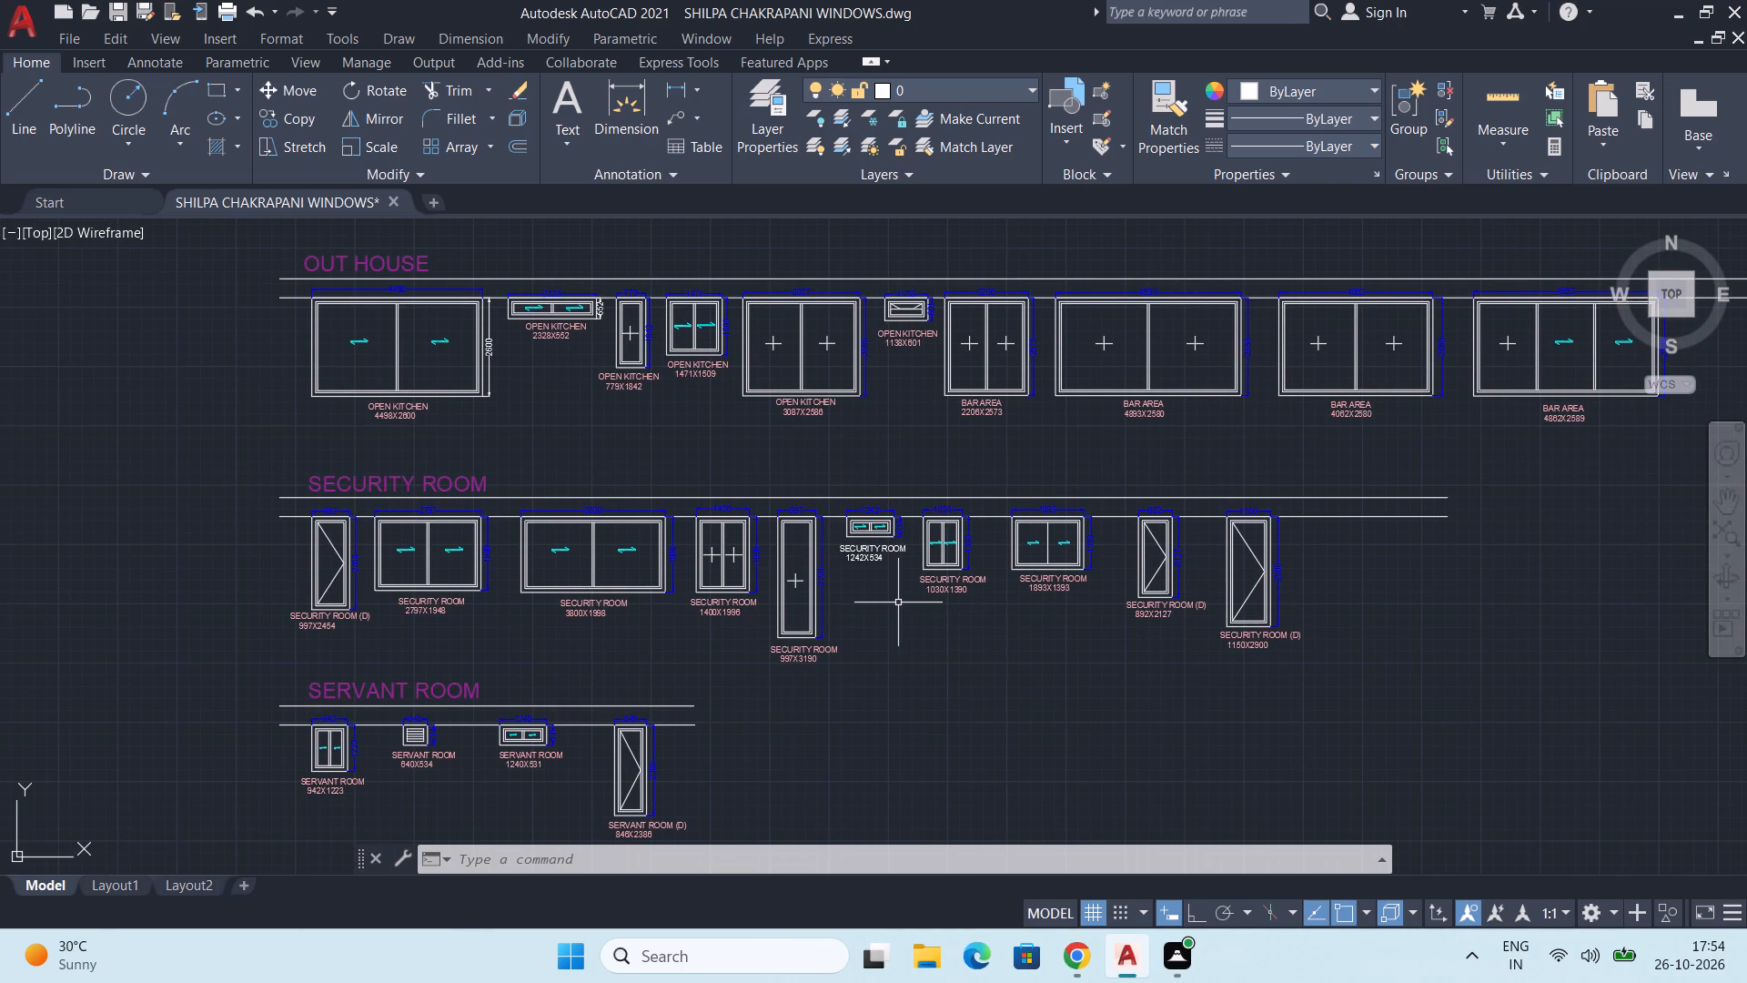
scroll(884, 650, "up", 1)
middle_click_drag(884, 651, 1004, 582)
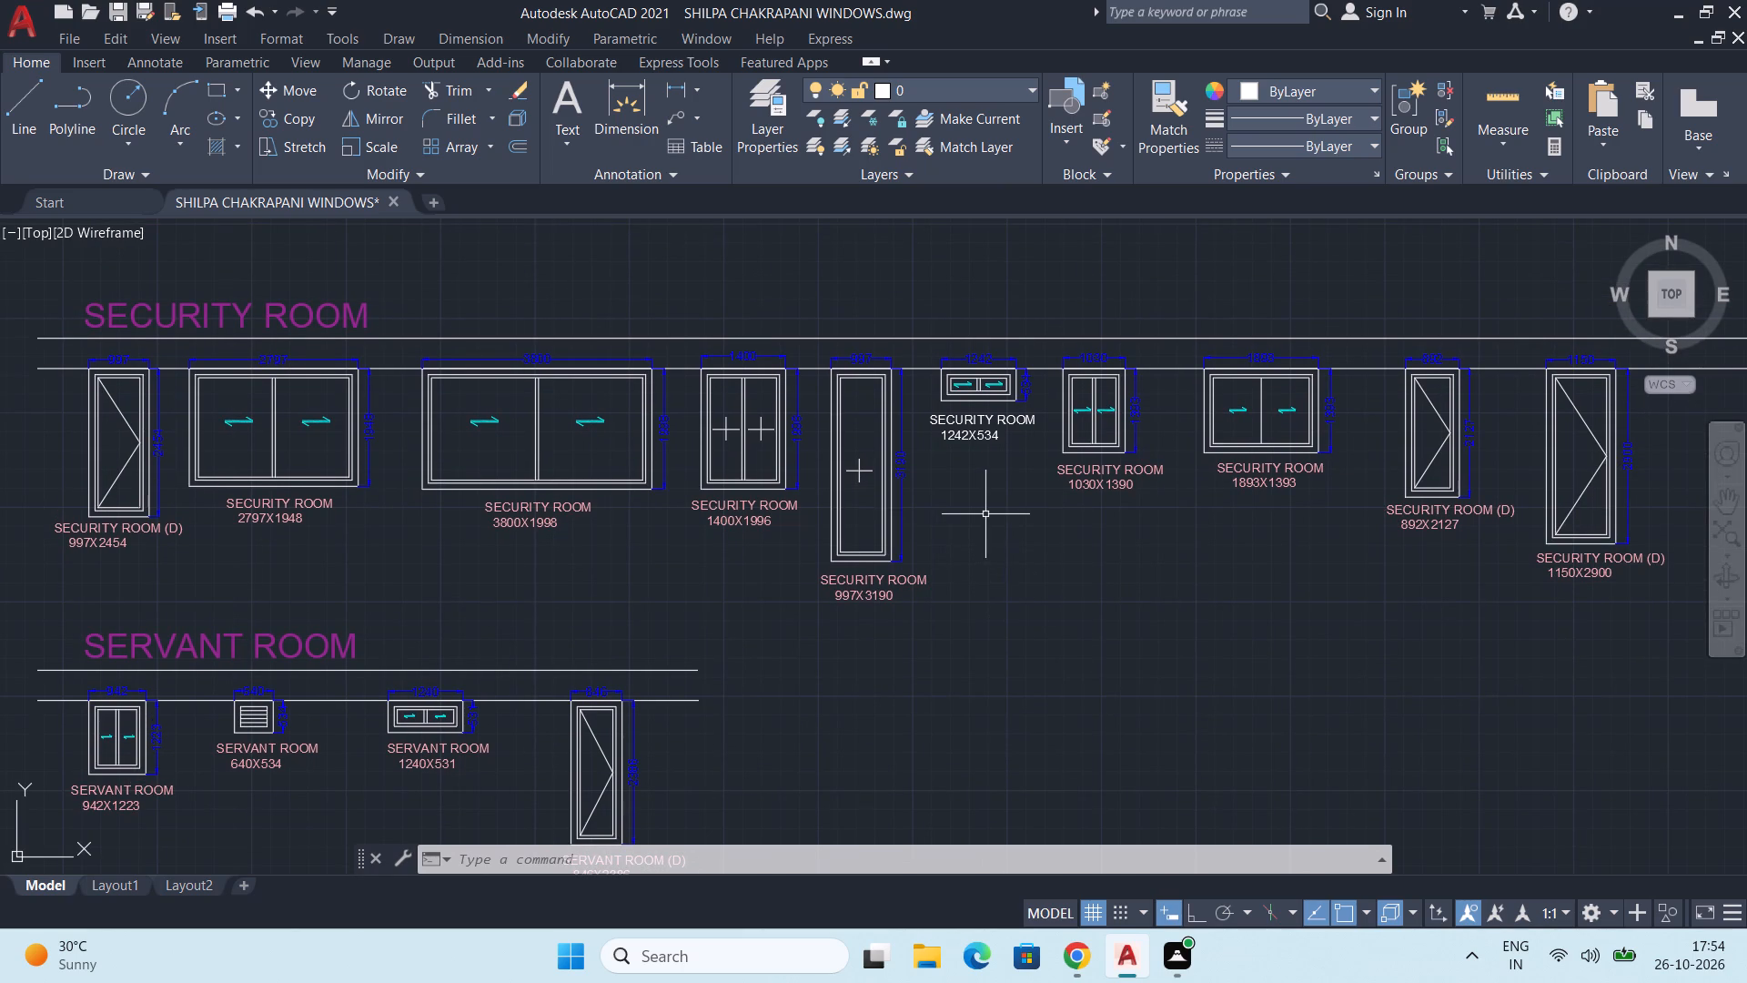
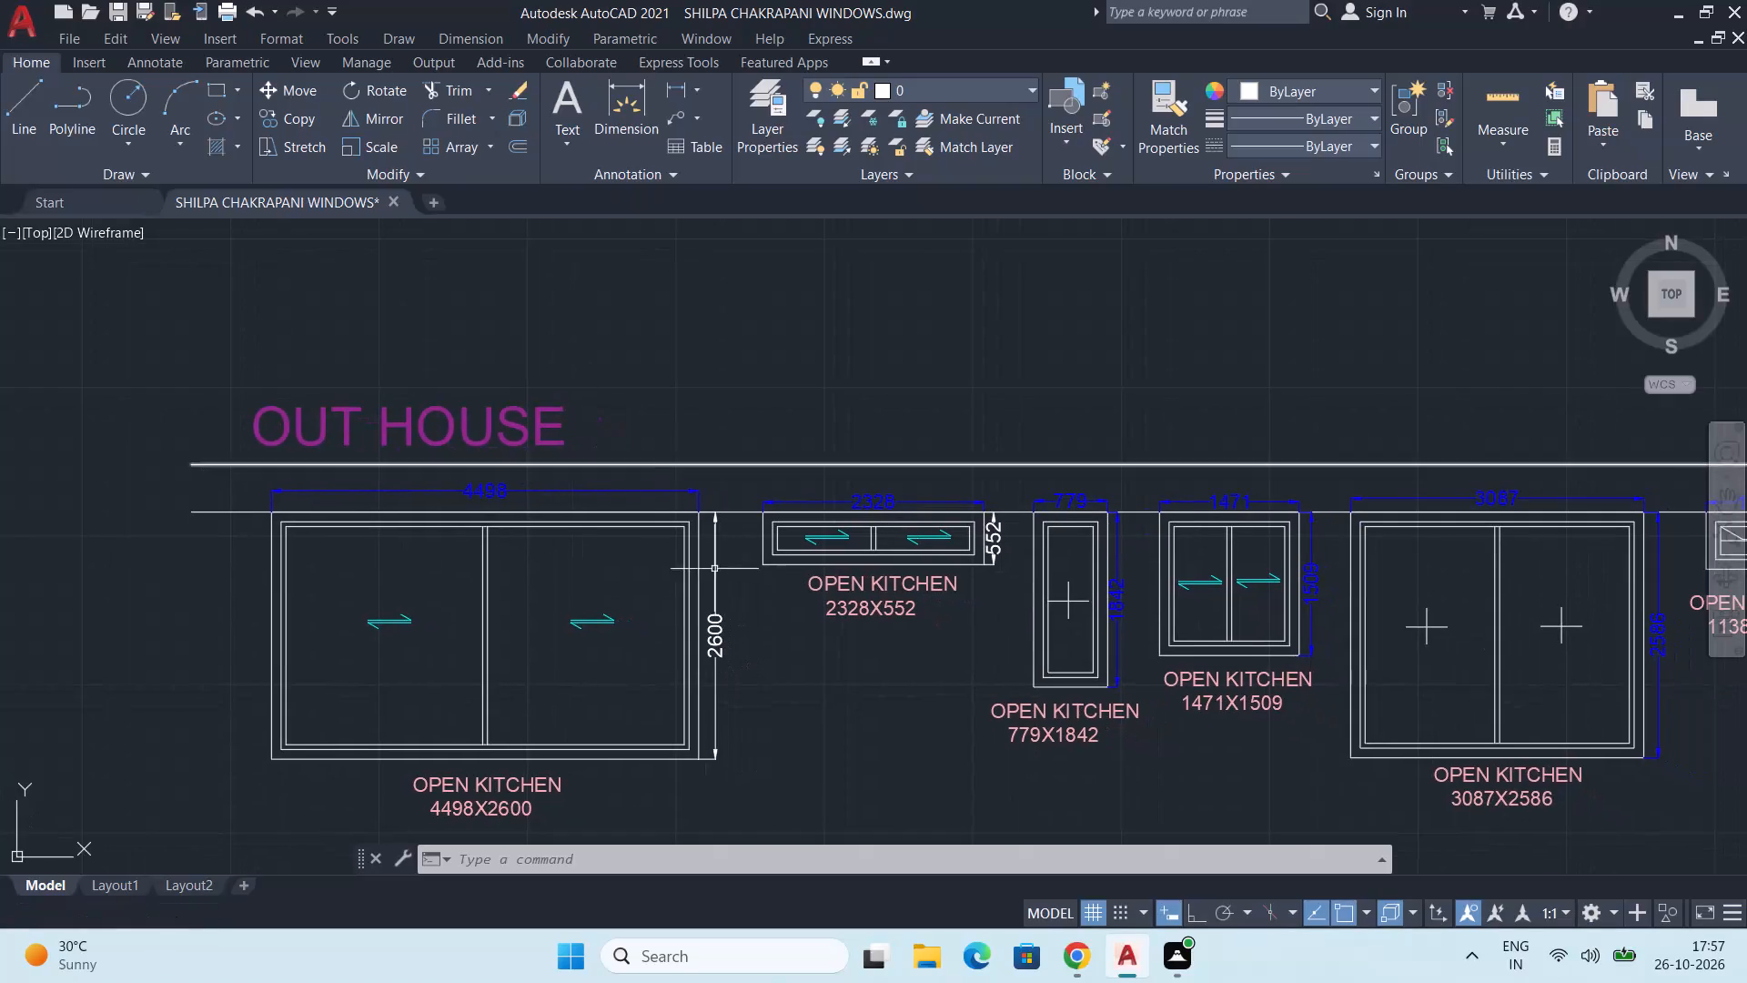
Match the blue 2328 width dimension's properties onto the 552 height dimension of the OUT HOUSE row's OPEN KITCHEN 2328X552 window.
middle_click_drag(733, 571, 692, 525)
scroll(480, 421, "up", 1)
middle_click_drag(523, 441, 454, 413)
middle_click_drag(759, 505, 744, 502)
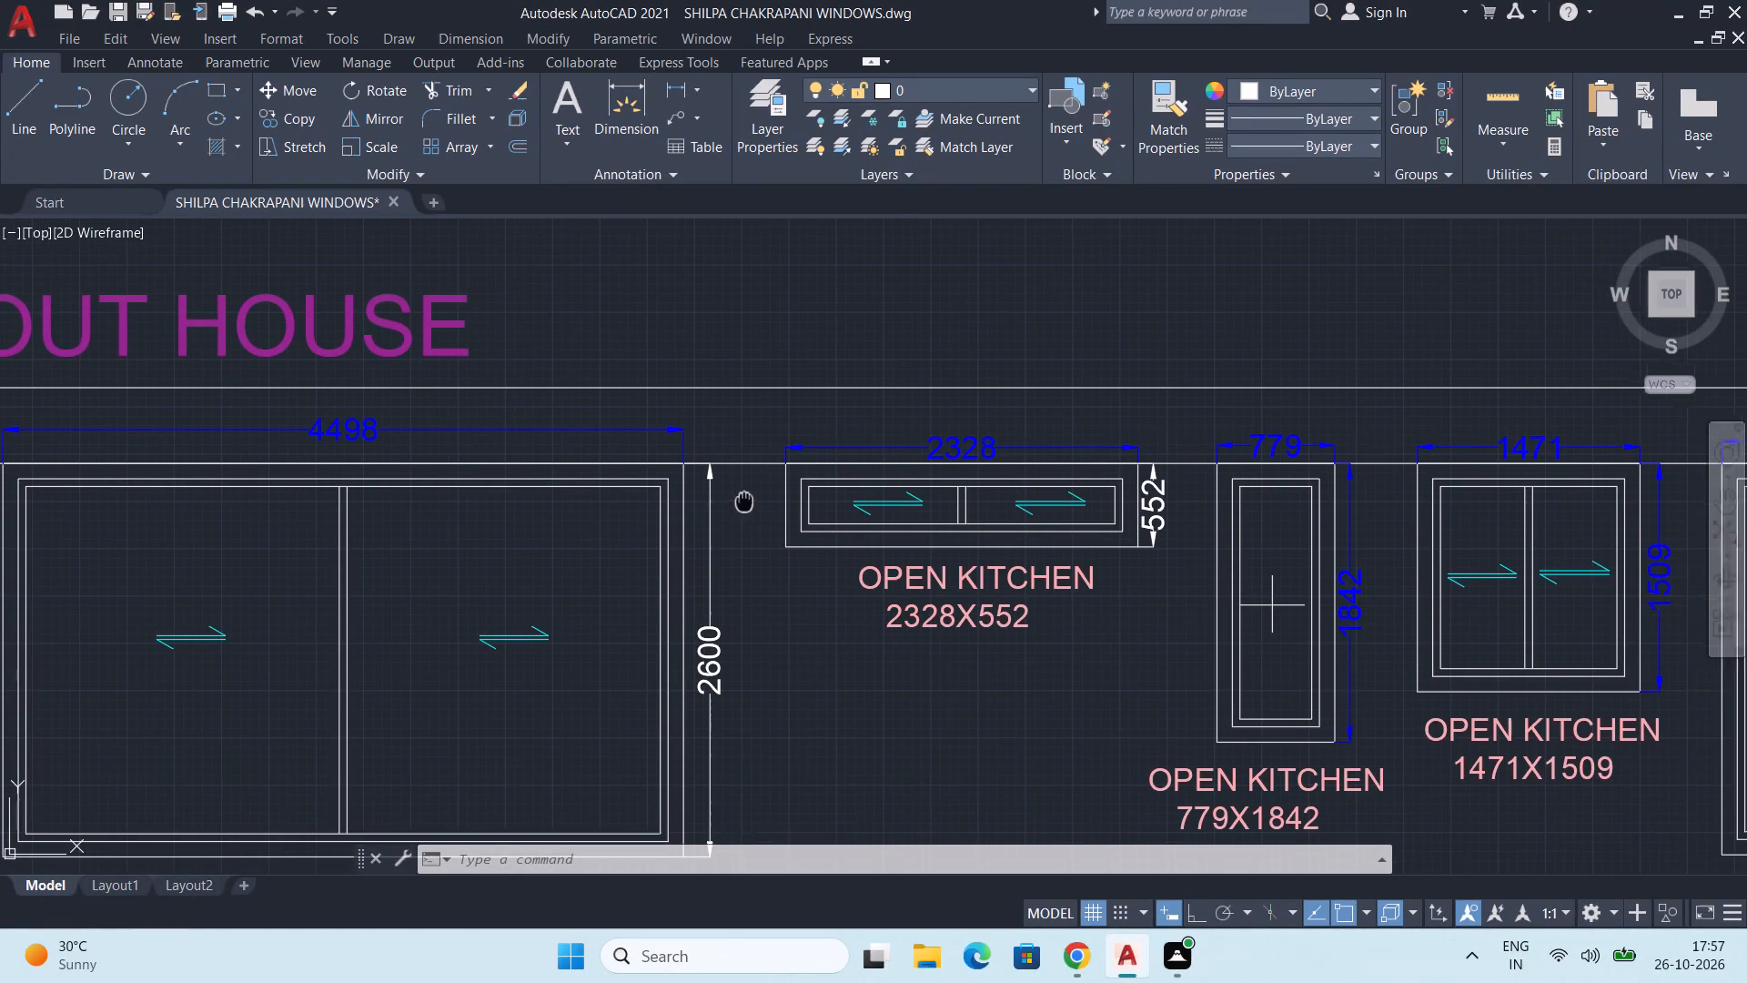
middle_click_drag(744, 502, 678, 470)
scroll(759, 466, "down", 1)
middle_click_drag(801, 511, 802, 468)
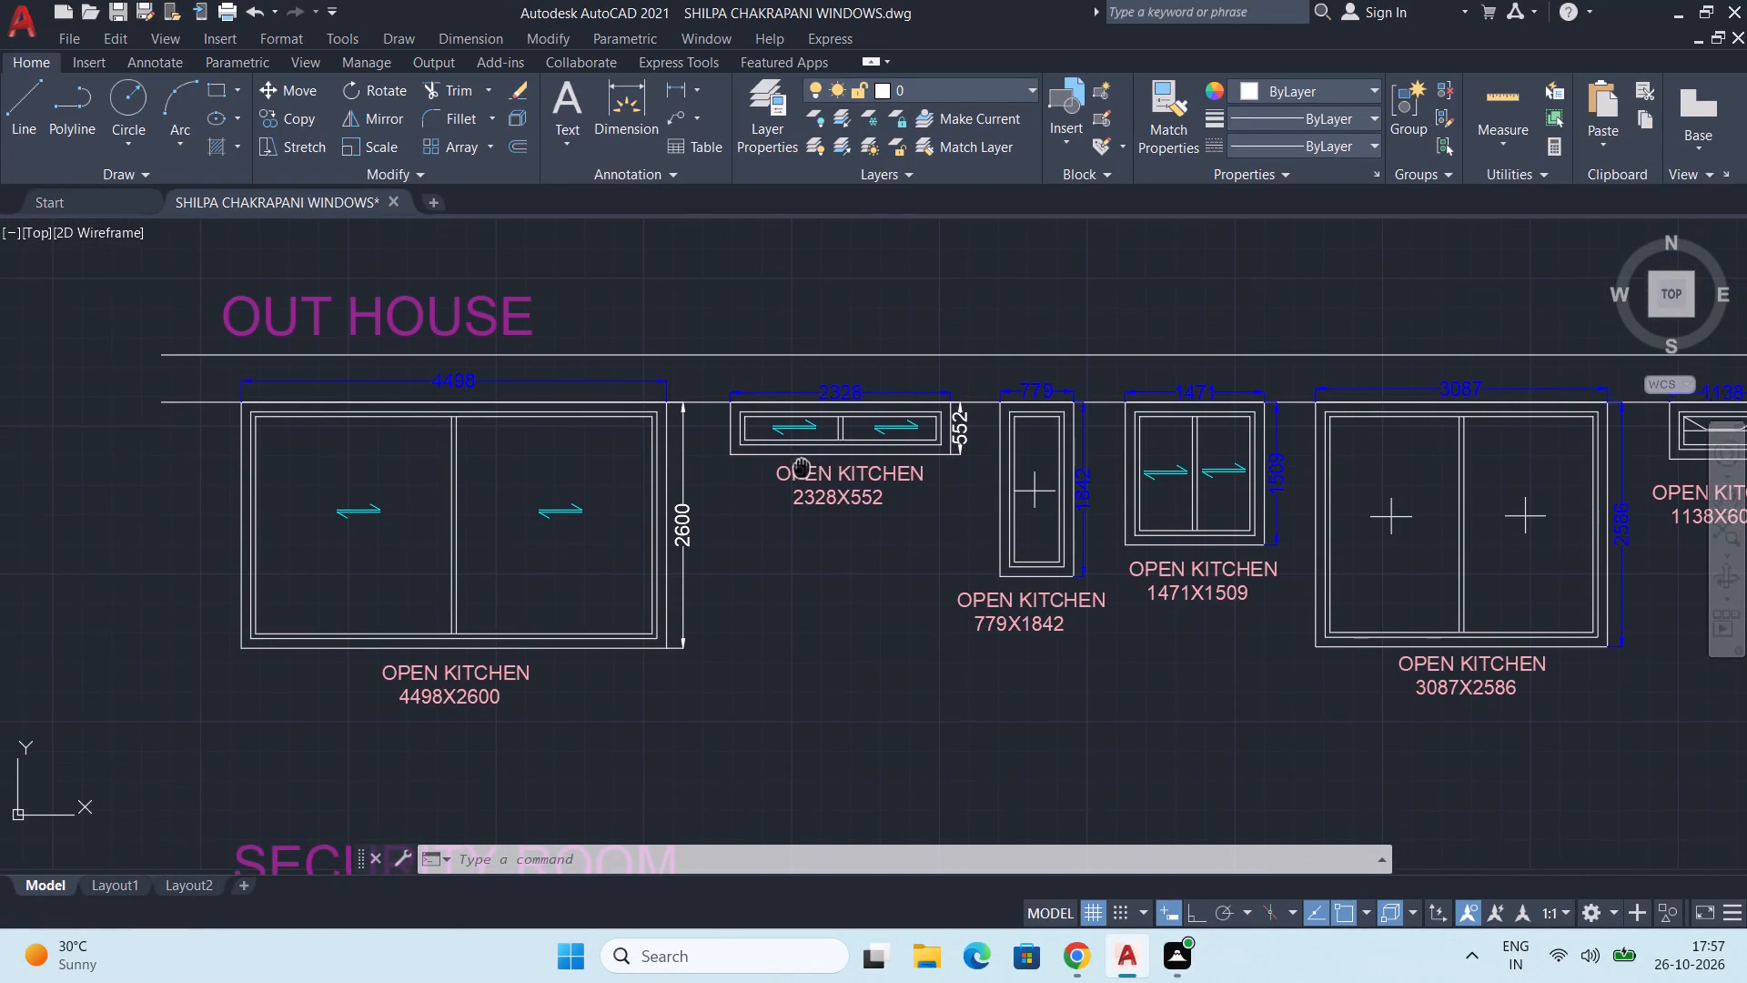
middle_click_drag(802, 468, 802, 470)
scroll(864, 470, "up", 1)
middle_click_drag(908, 472, 900, 556)
scroll(983, 549, "up", 1)
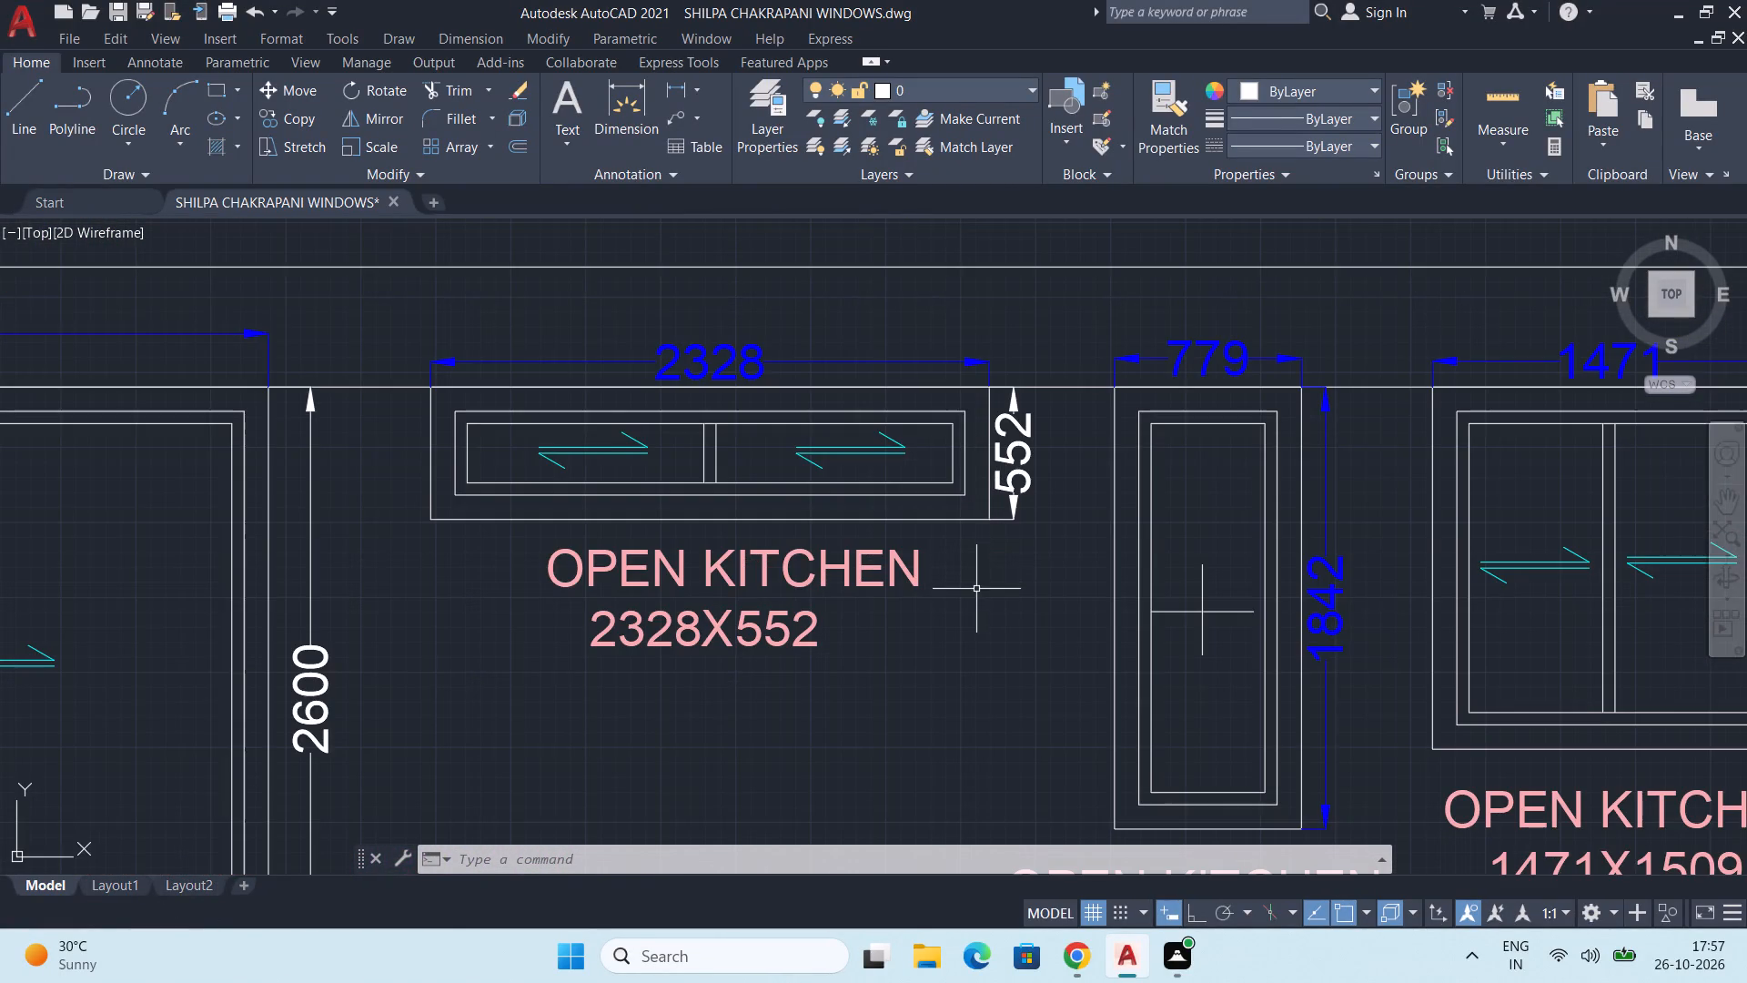
middle_click_drag(976, 589, 970, 633)
left_click(722, 396)
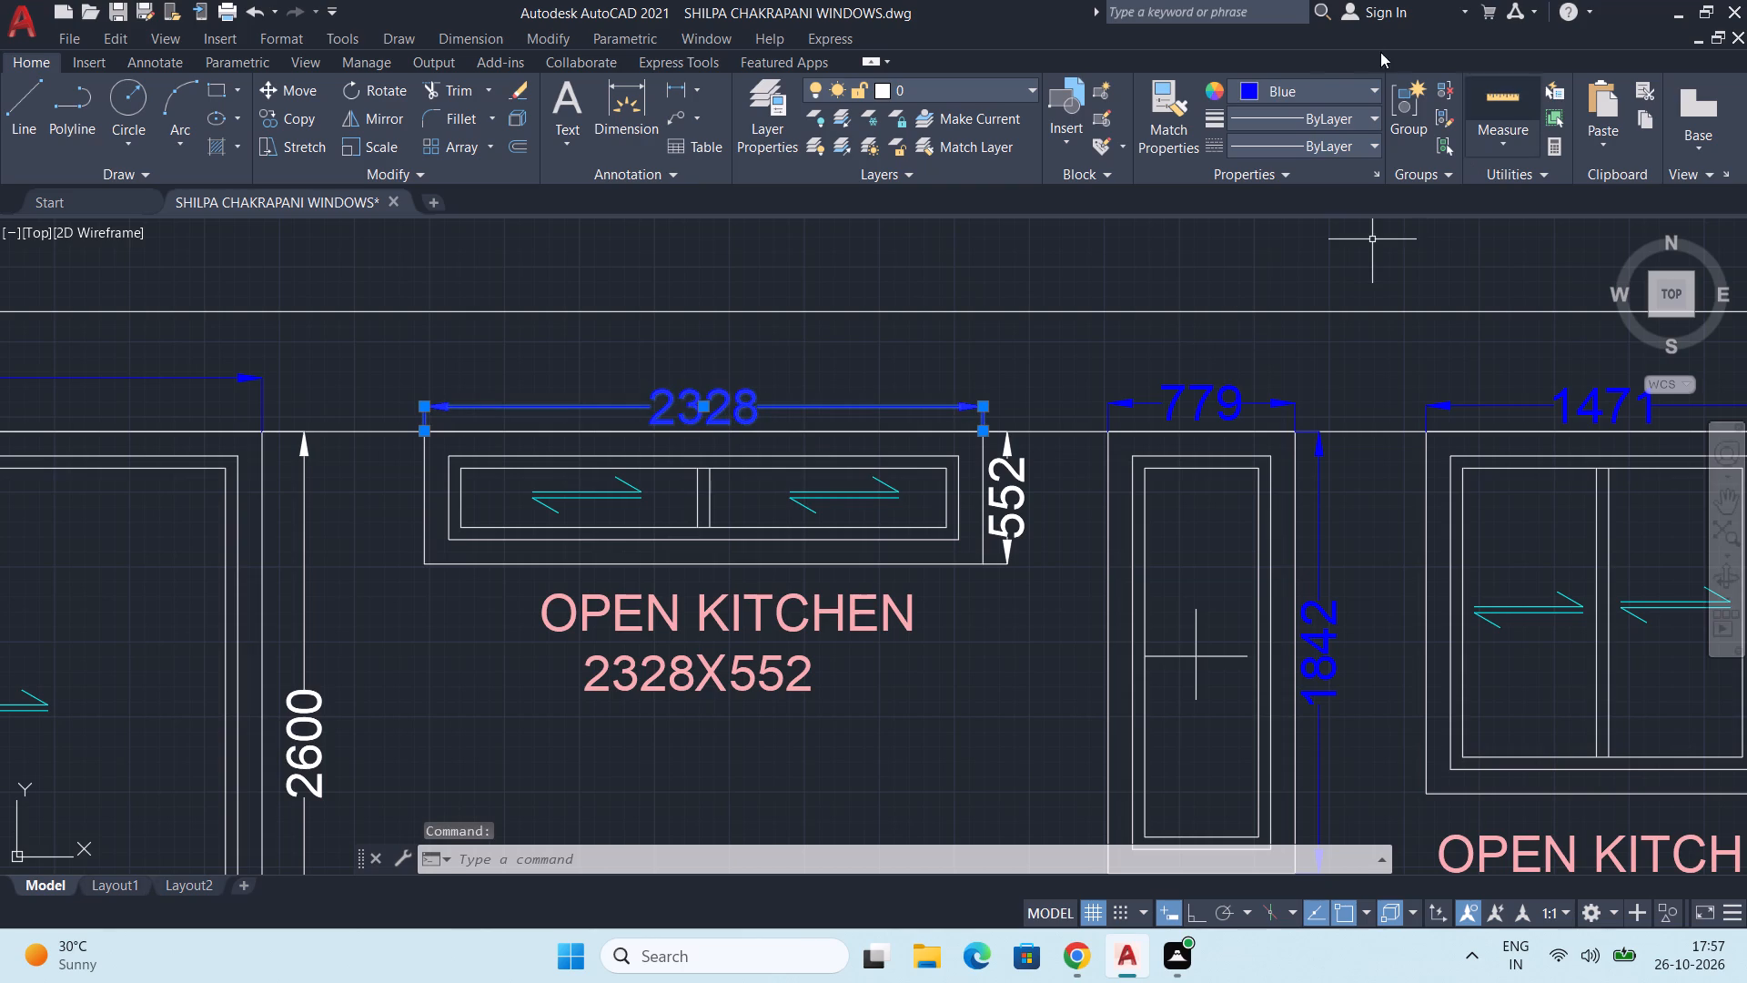
left_click(1183, 134)
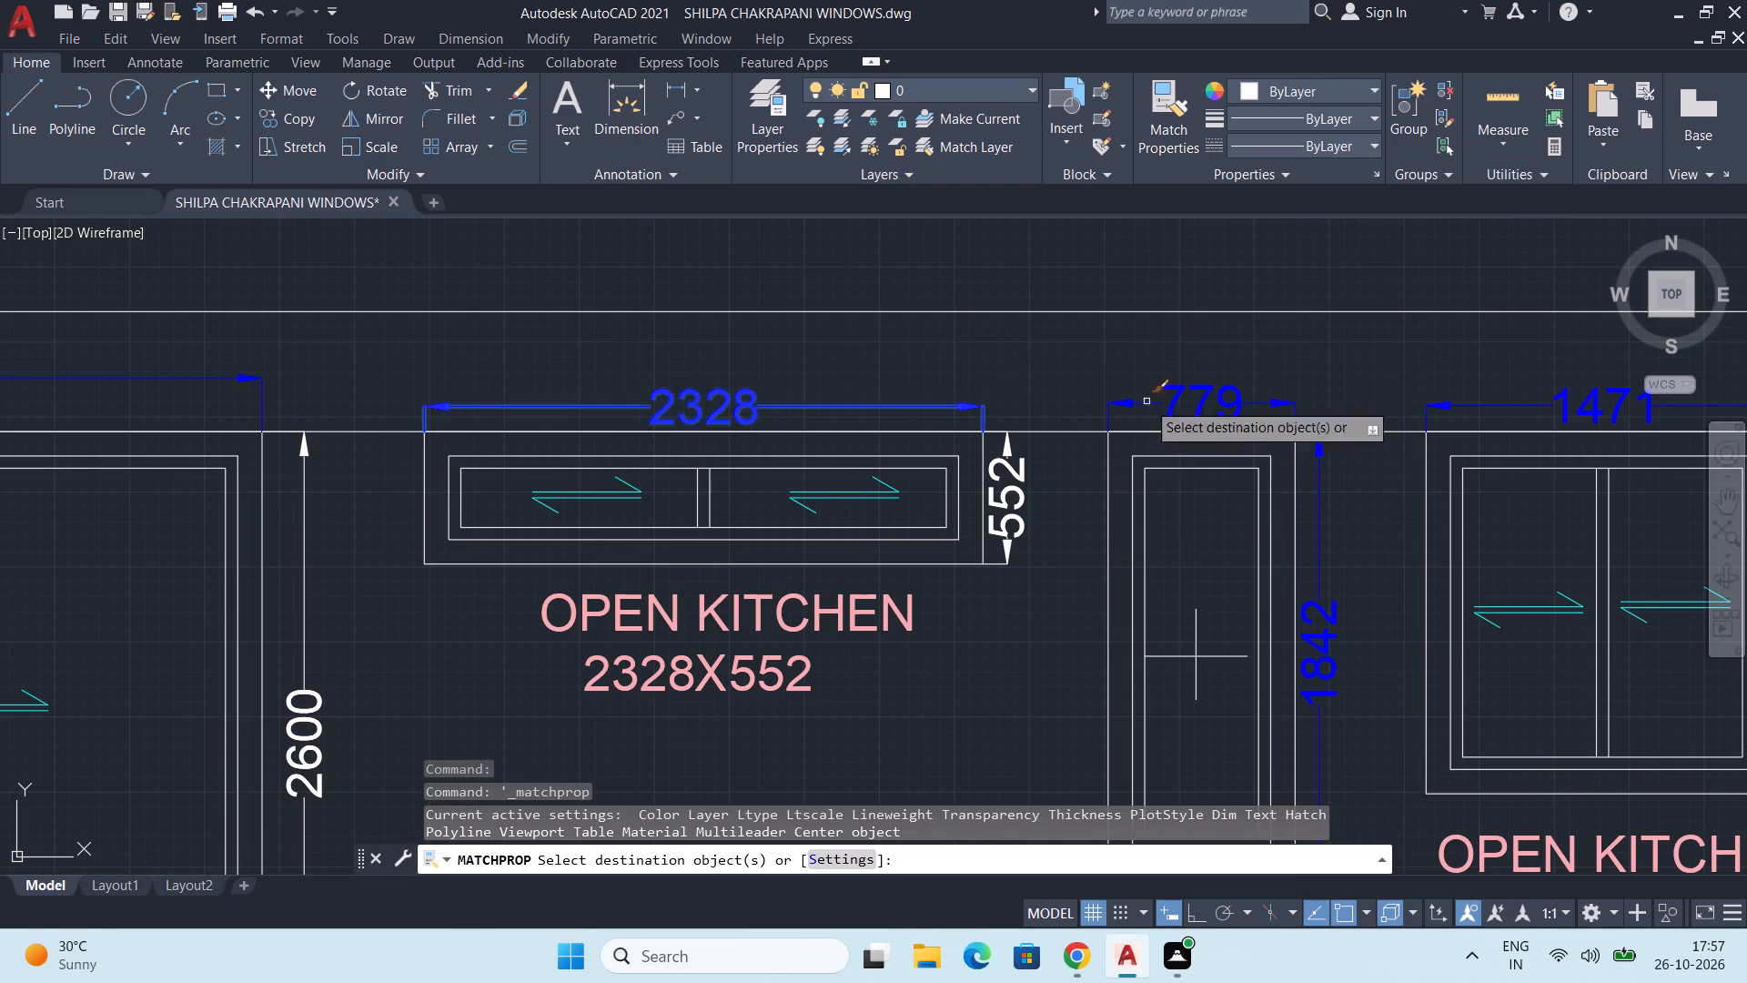
left_click(1015, 482)
Review the OUT HOUSE, SECURITY ROOM, SERVANT ROOM and HOUSE rows for dimensions still needing the blue properties, and finish matching.
scroll(1015, 482, "down", 2)
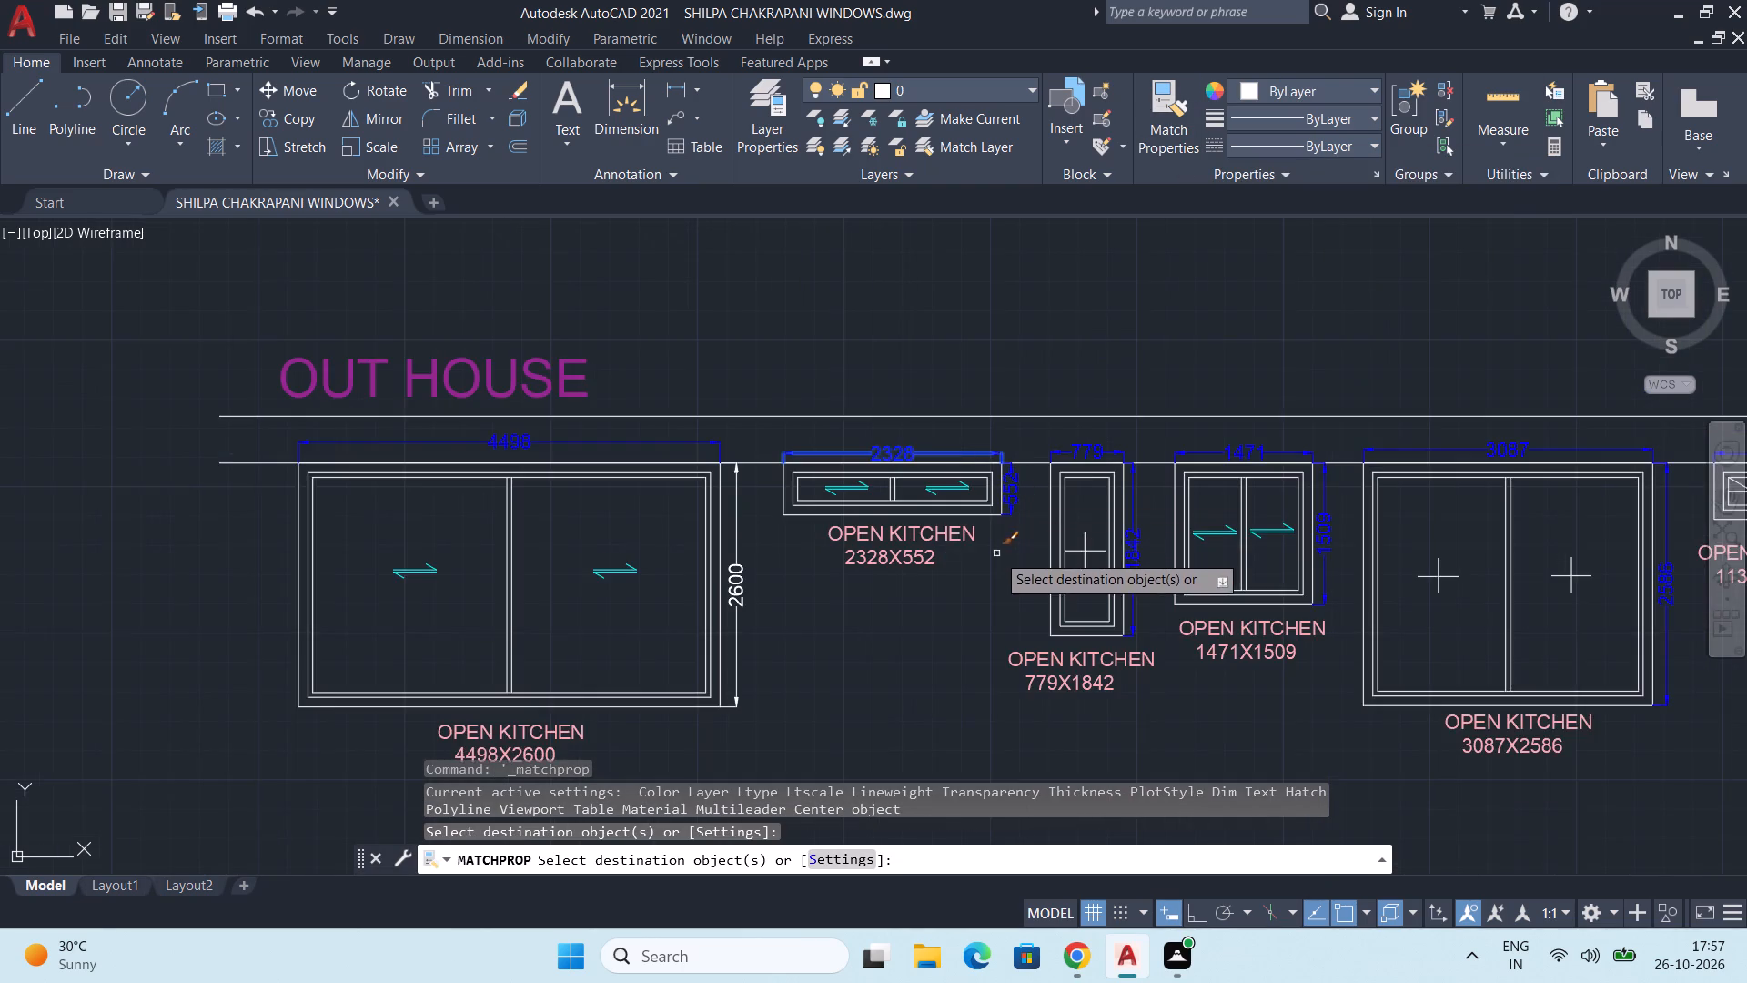
middle_click_drag(996, 553, 840, 471)
scroll(1407, 637, "down", 1)
middle_click_drag(1535, 735, 1477, 671)
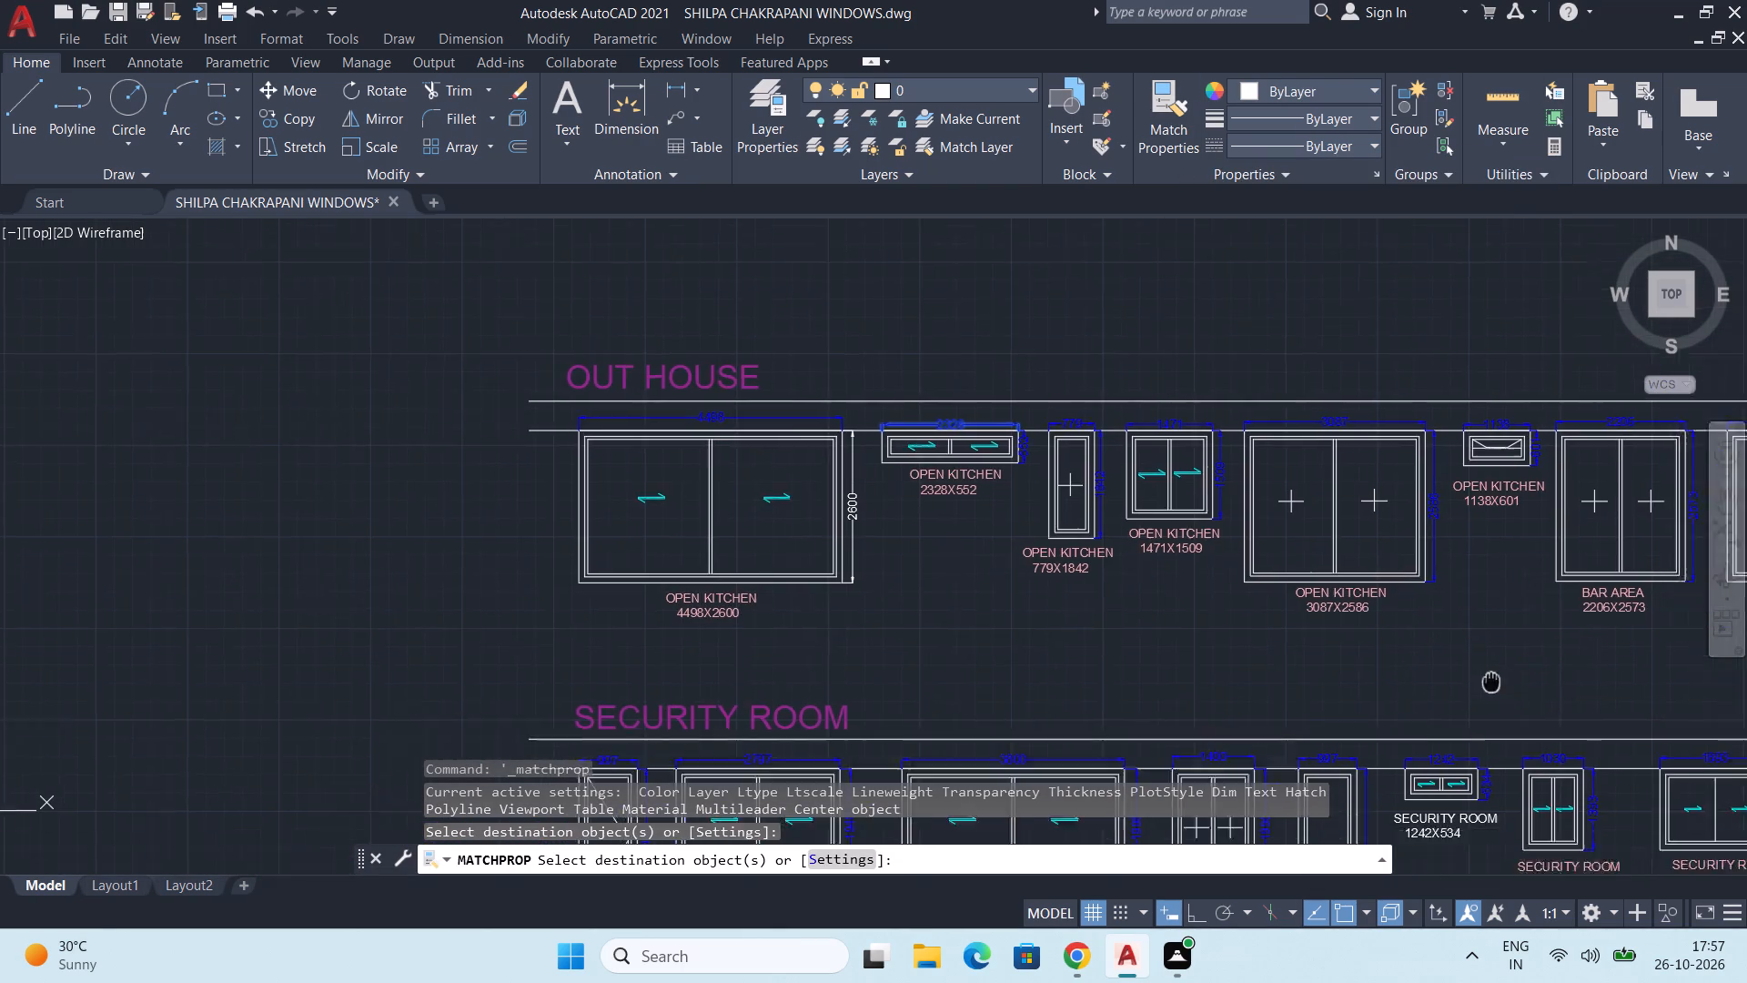
middle_click_drag(1477, 671, 268, 504)
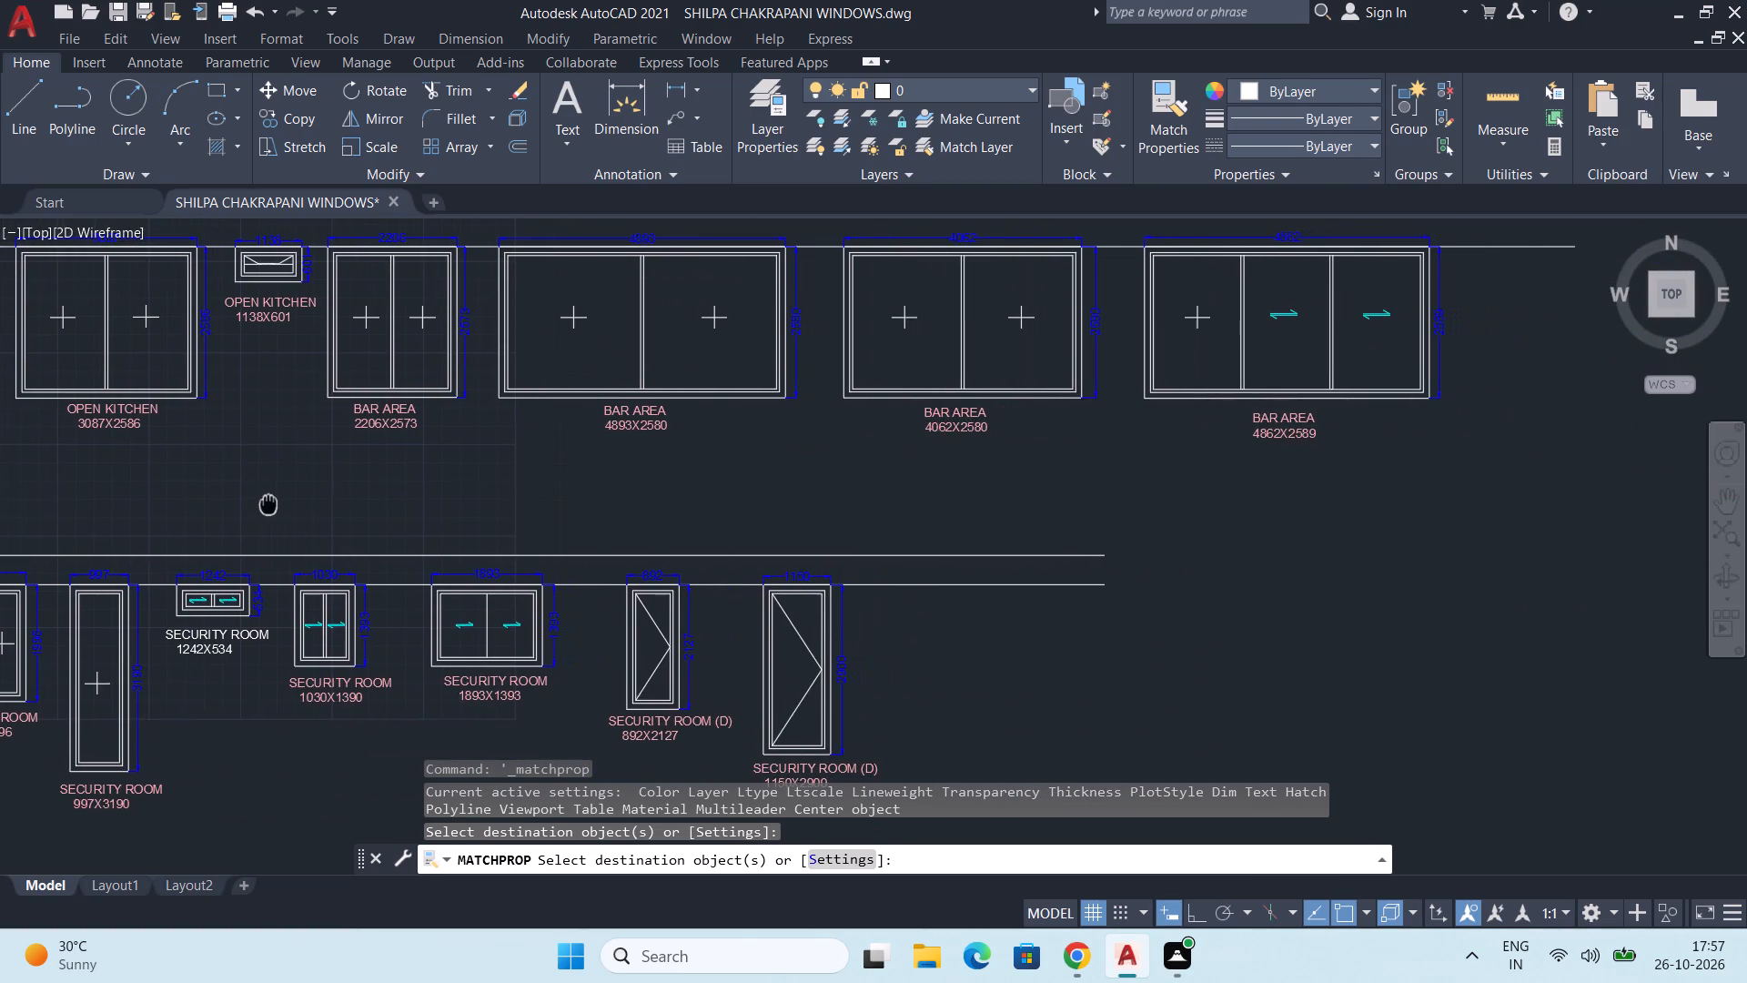
middle_click_drag(268, 504, 1048, 353)
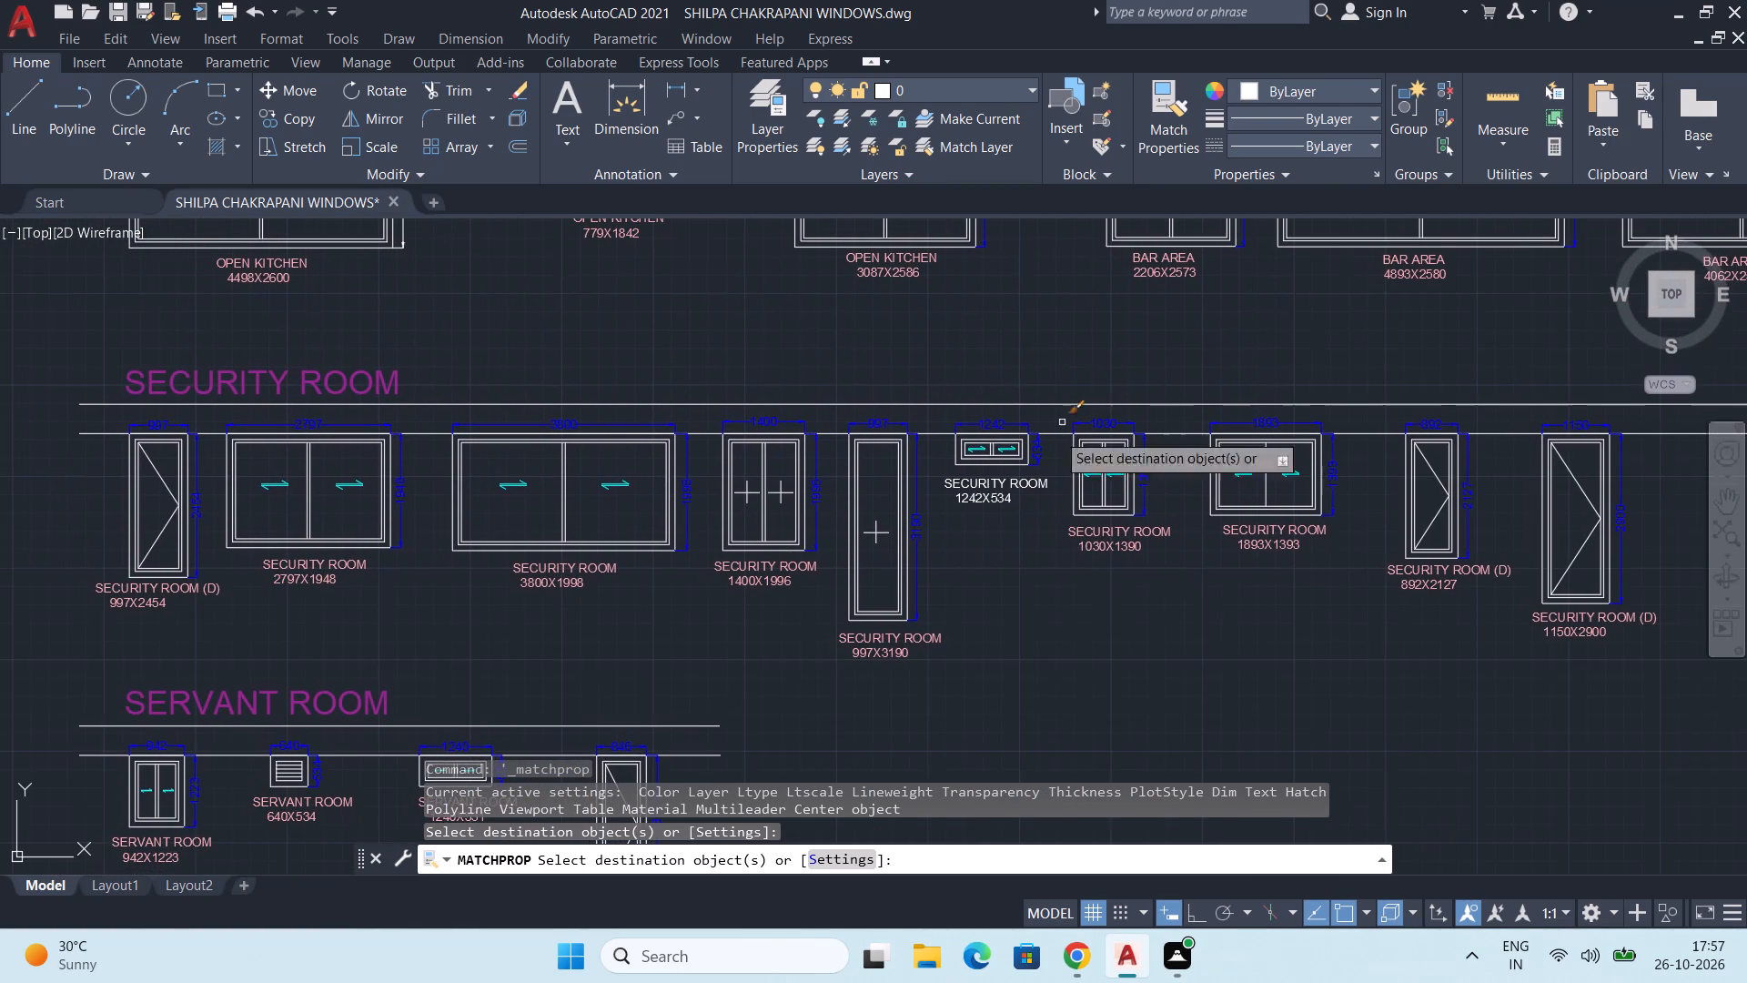
scroll(1028, 646, "down", 1)
middle_click_drag(1057, 693, 1076, 354)
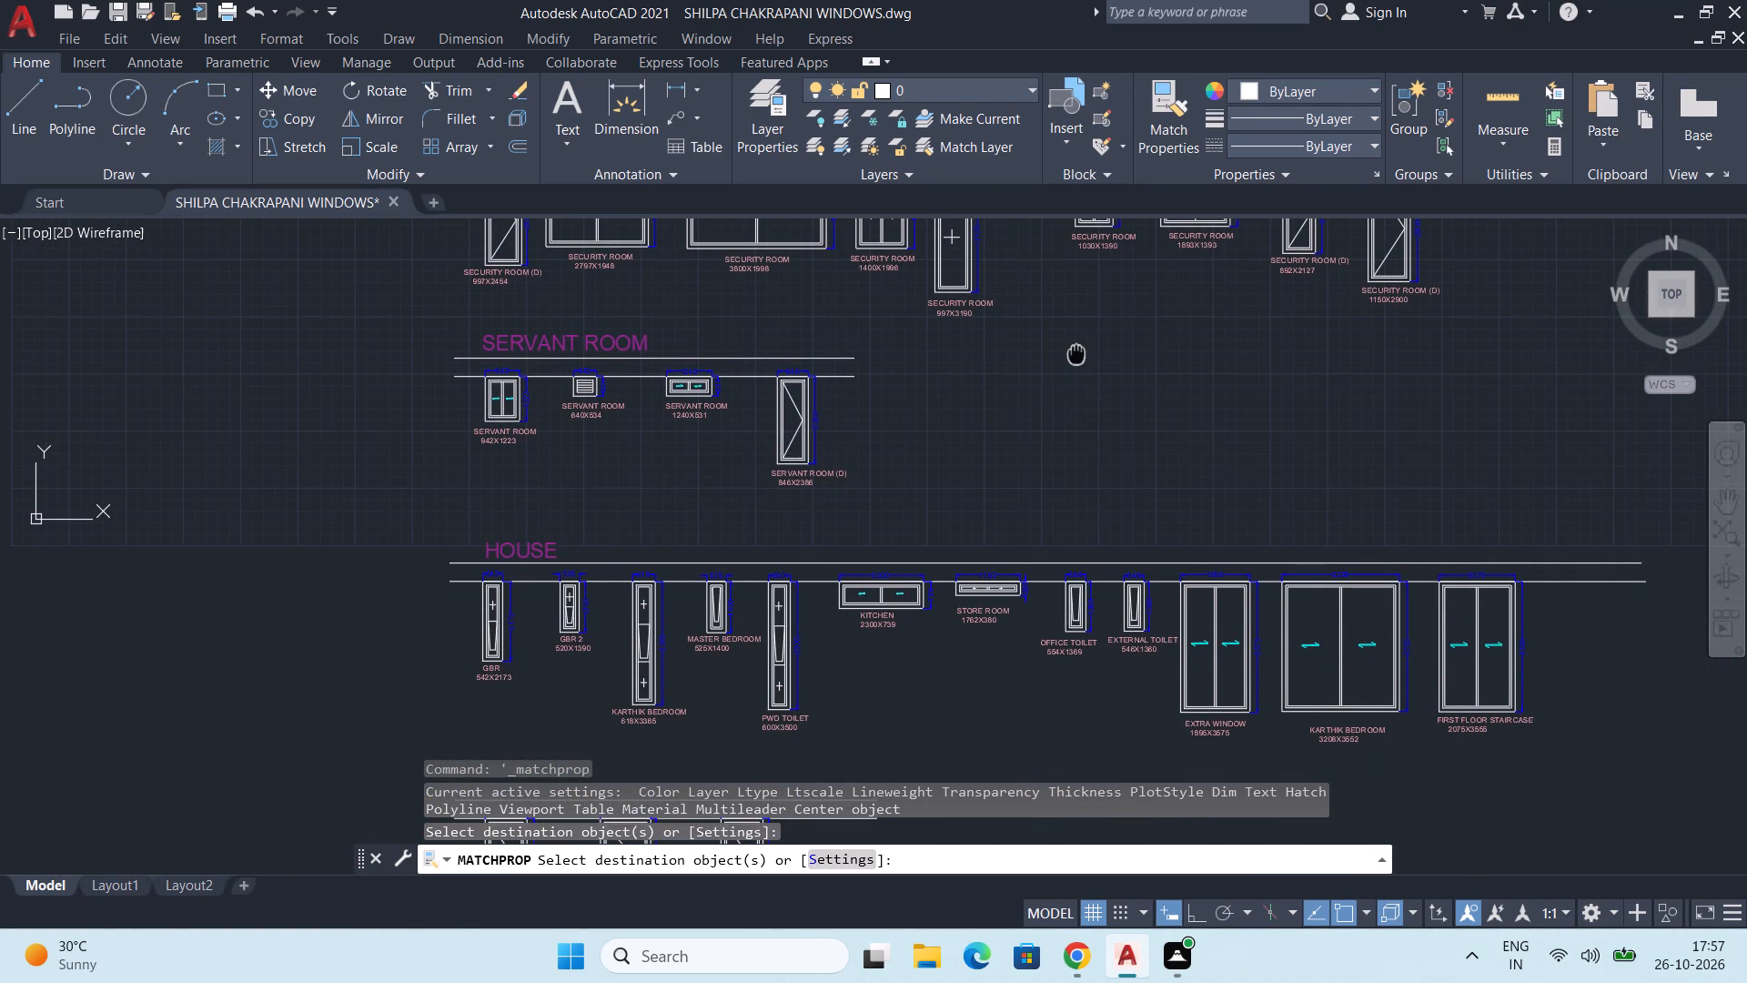
middle_click_drag(1076, 354, 1014, 431)
key("space")
Draw a horizontal line about 180 mm long in the lower pane of the OPEN KITCHEN 1138X601 window.
scroll(867, 288, "up", 2)
middle_click_drag(860, 299, 935, 595)
scroll(934, 464, "down", 2)
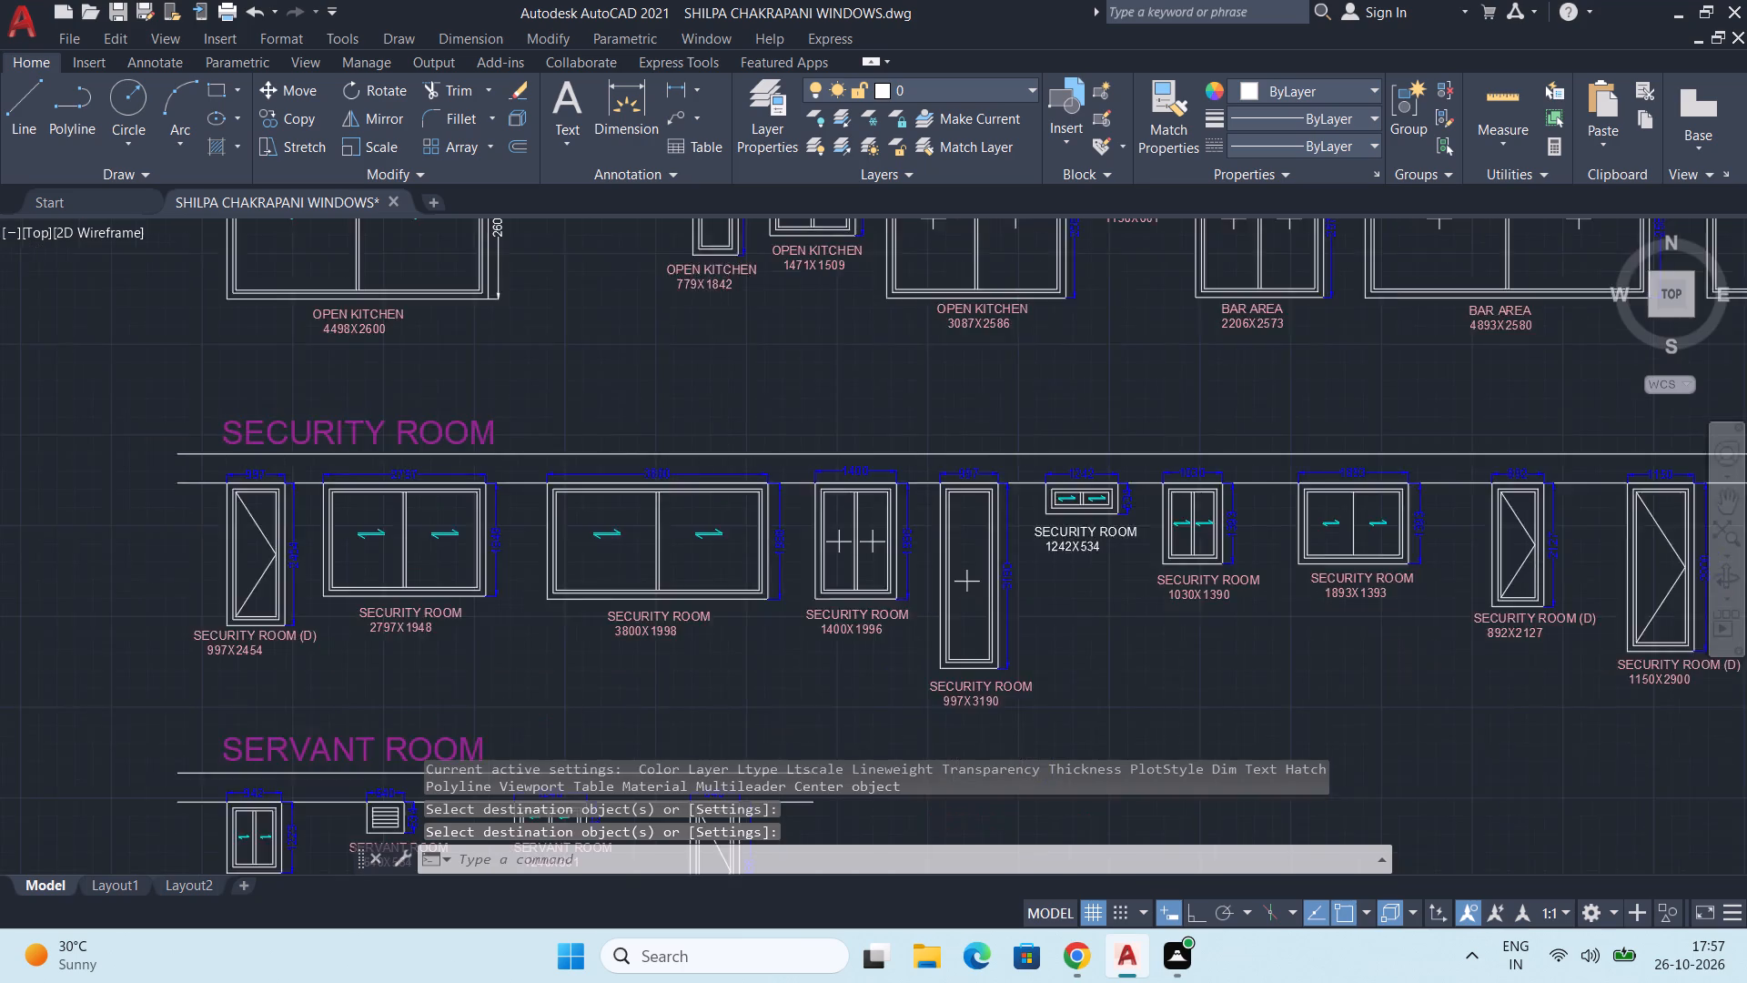
middle_click_drag(931, 441, 983, 634)
scroll(1124, 509, "up", 3)
middle_click_drag(1118, 479, 1094, 623)
scroll(1036, 509, "up", 2)
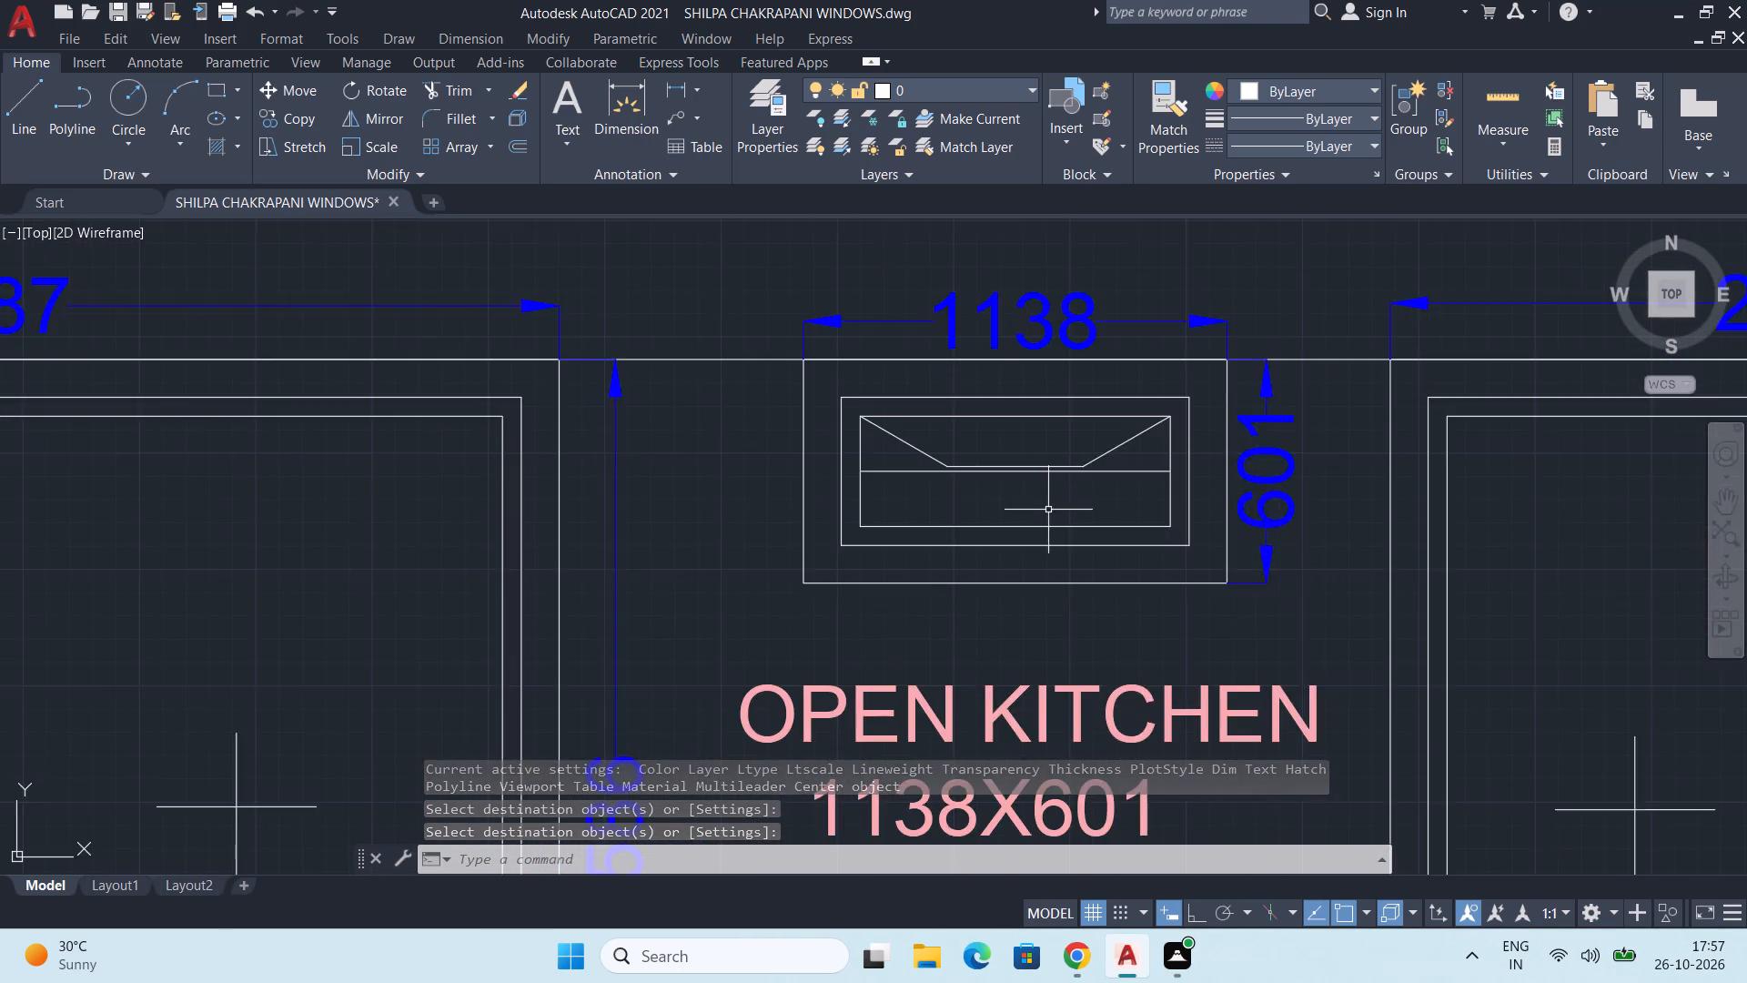
middle_click_drag(1048, 510, 954, 491)
key("l")
key("Return")
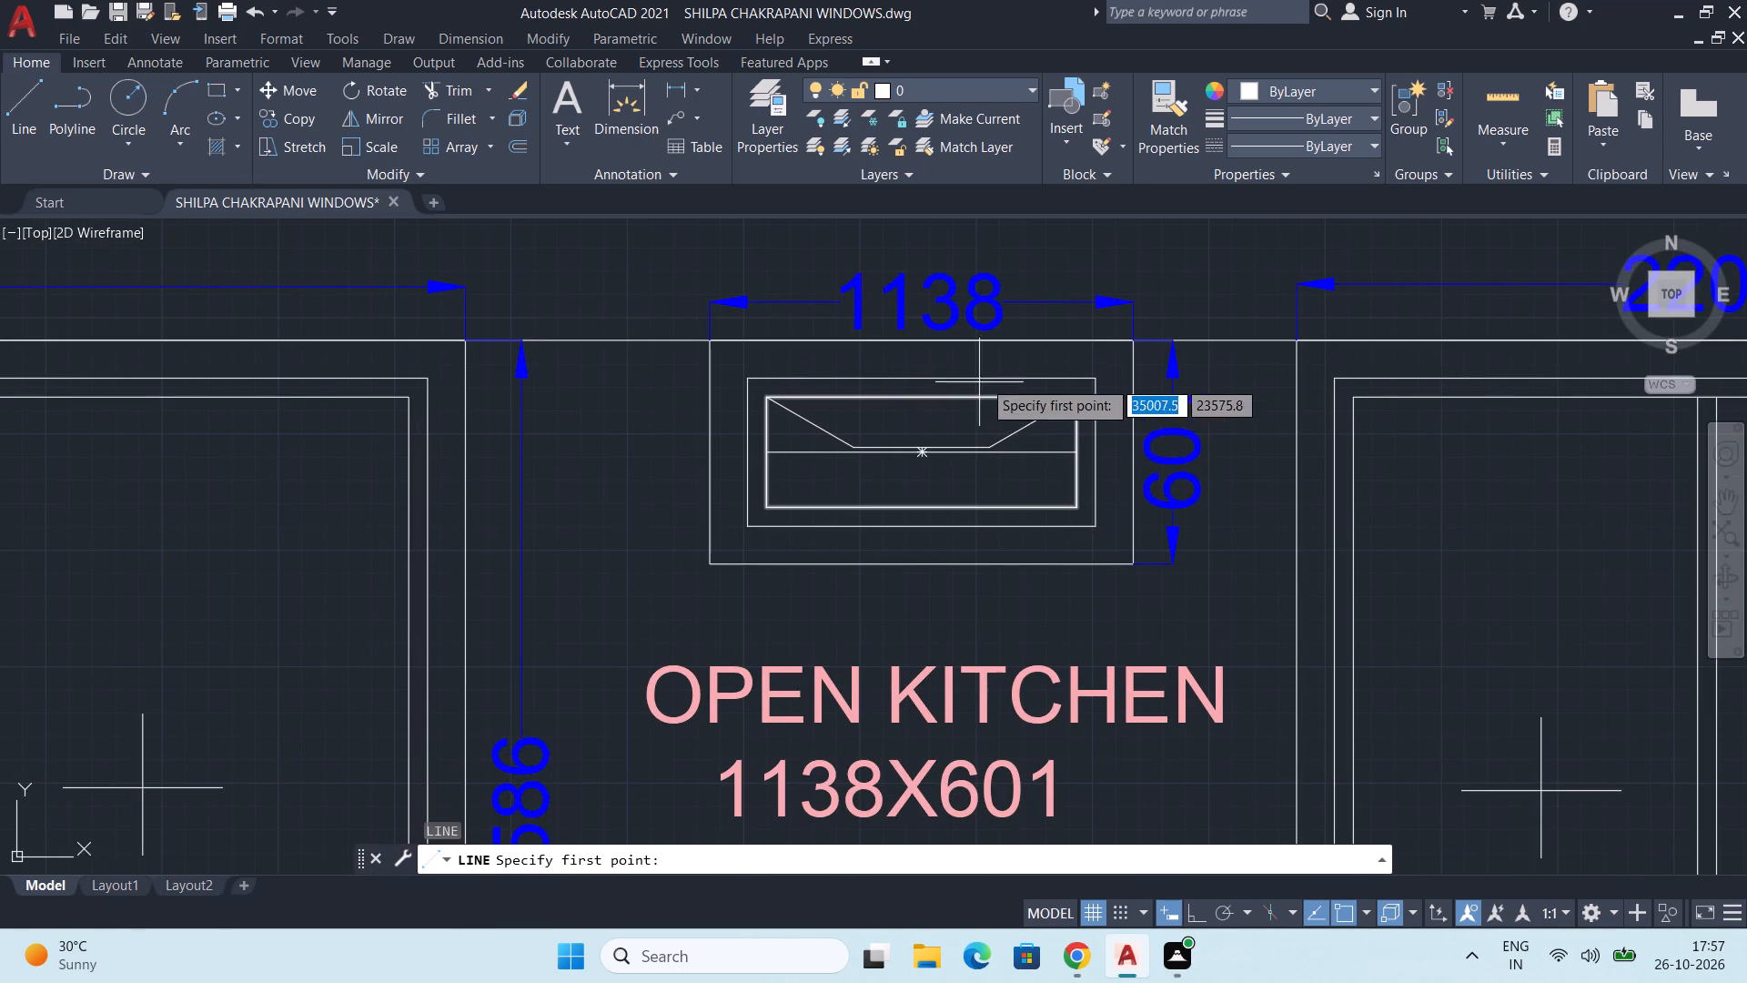
scroll(909, 482, "up", 1)
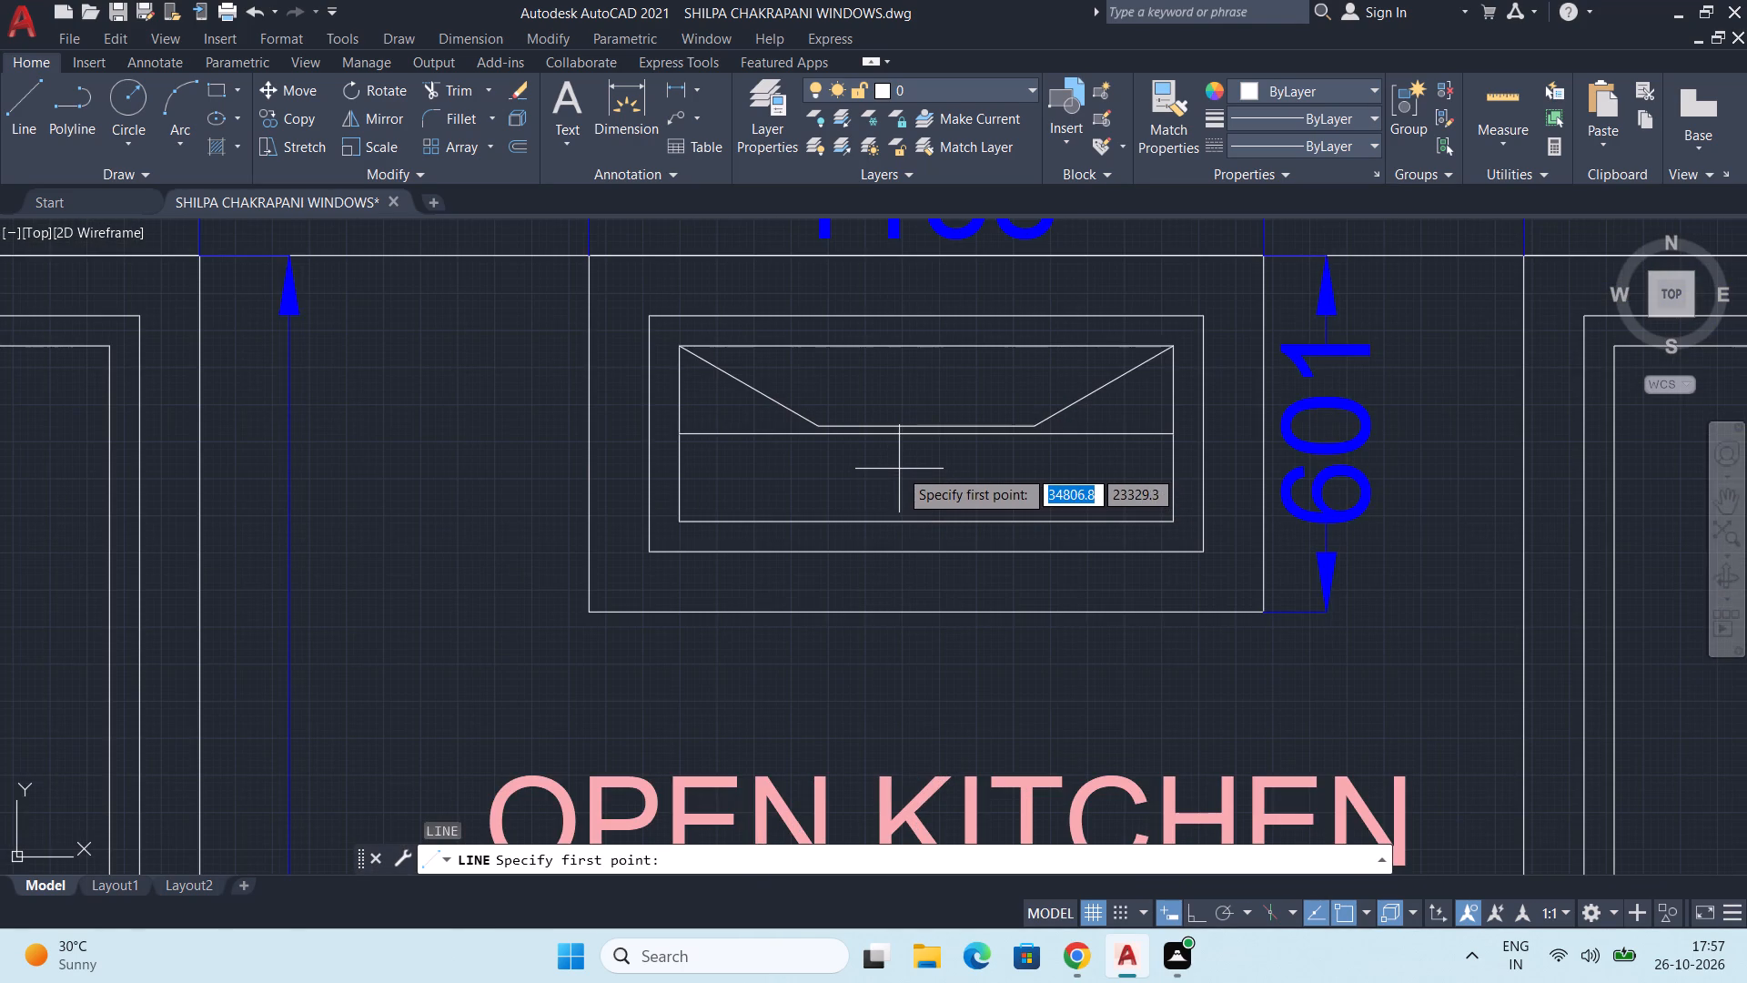
scroll(948, 482, "down", 2)
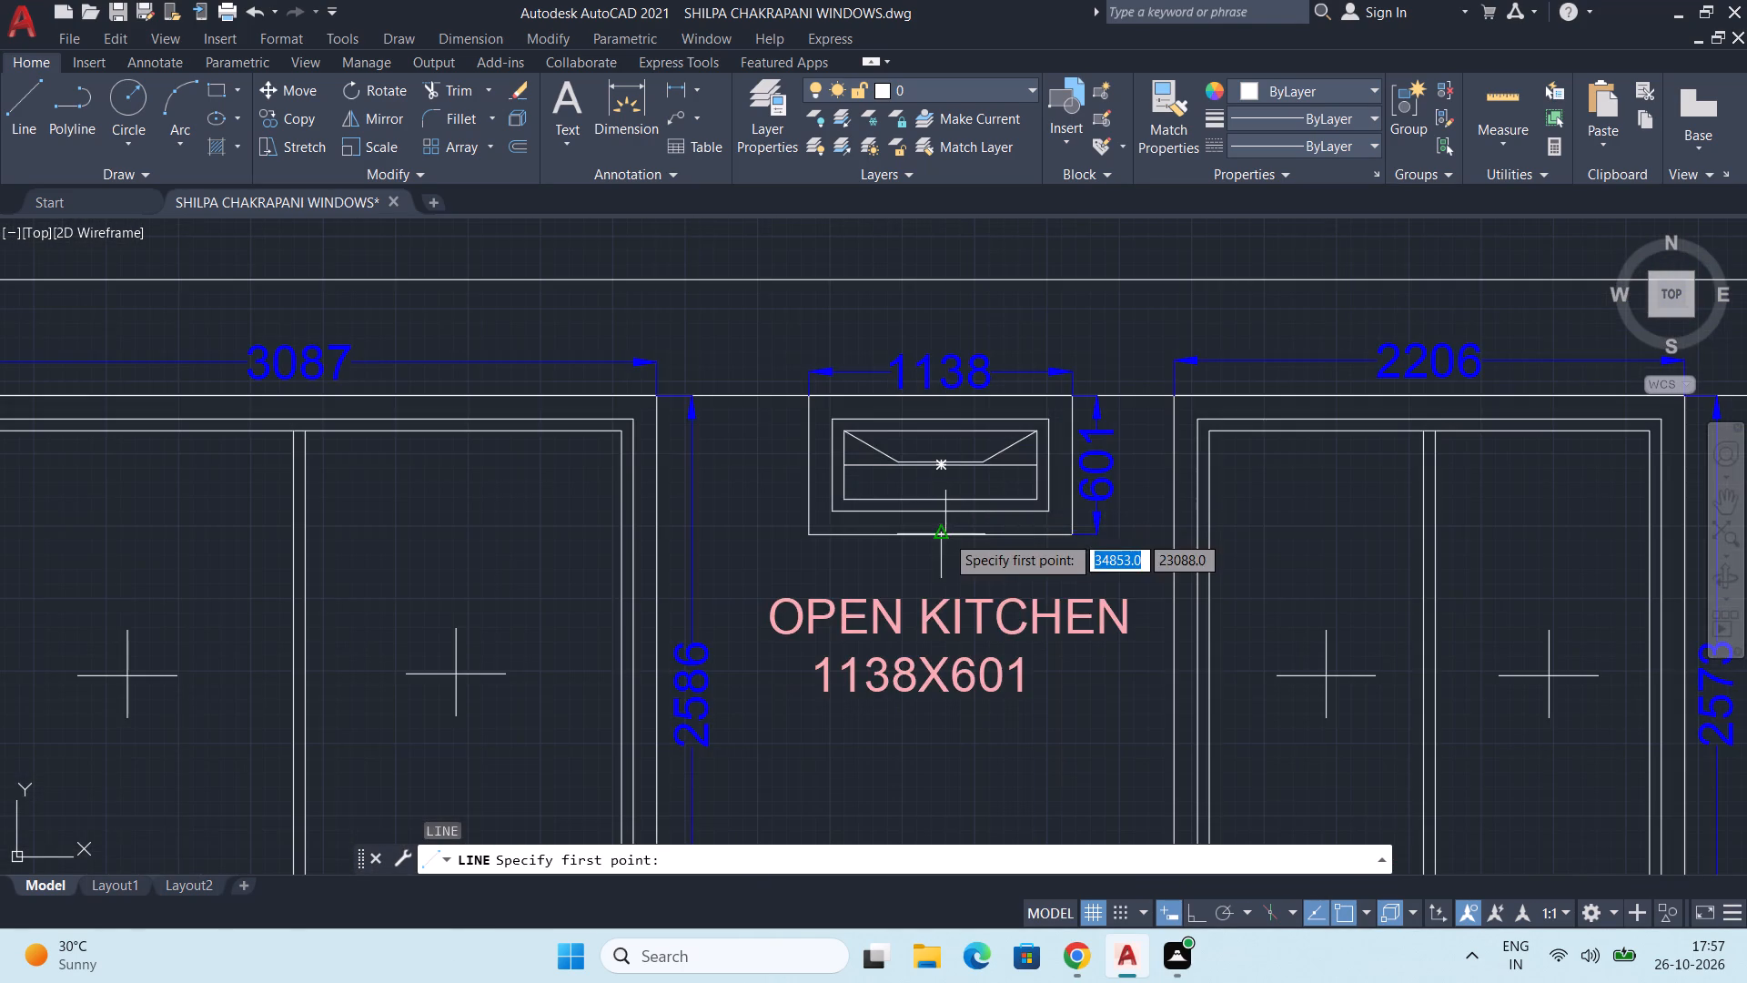
scroll(949, 532, "down", 2)
scroll(915, 571, "up", 2)
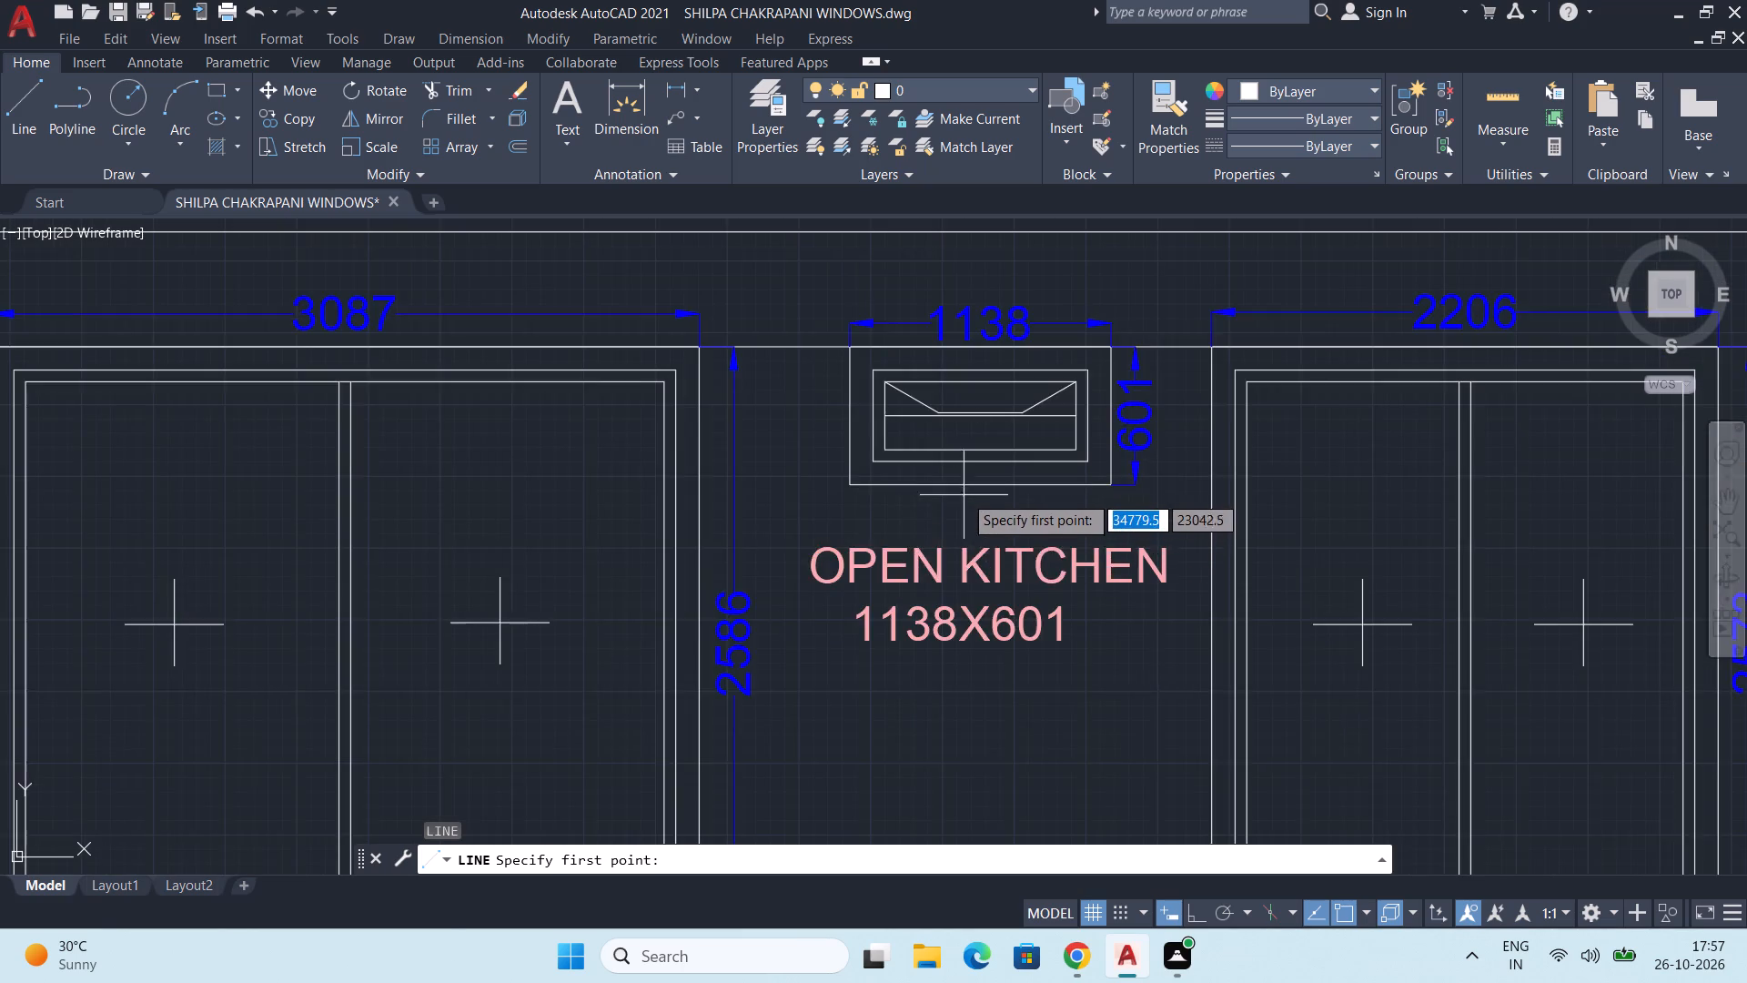
scroll(964, 487, "up", 1)
middle_click_drag(964, 497, 975, 607)
scroll(975, 539, "up", 1)
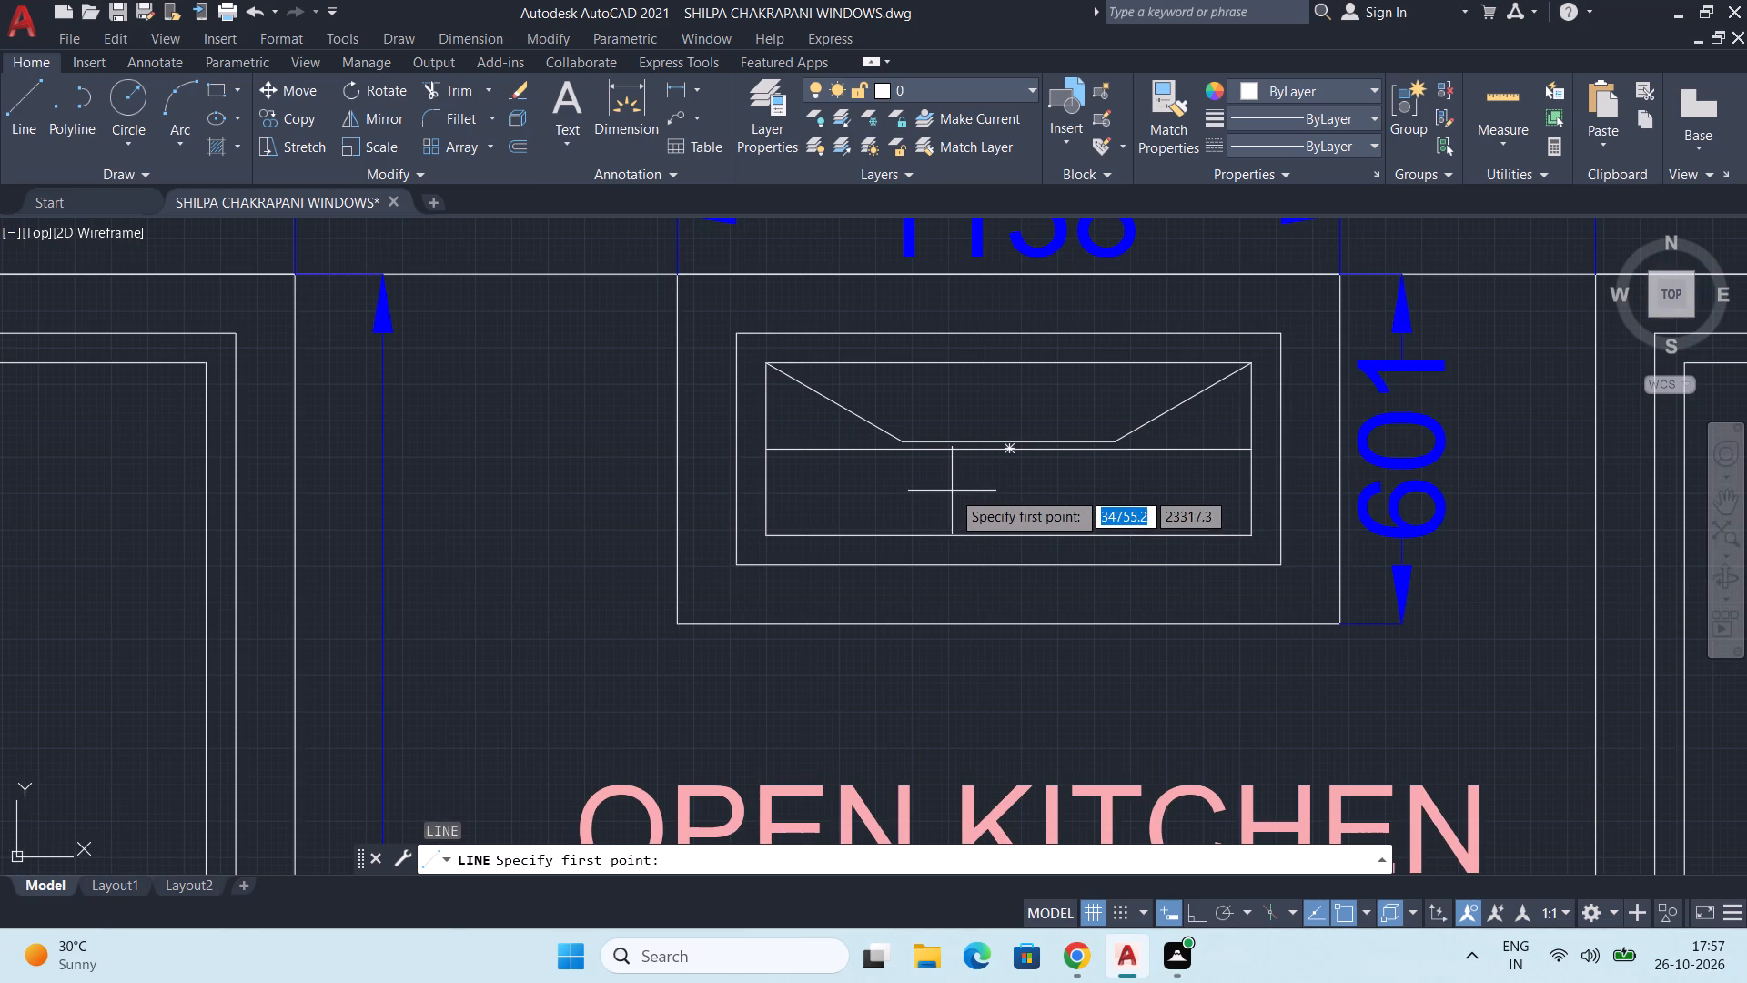
left_click_drag(952, 489, 973, 490)
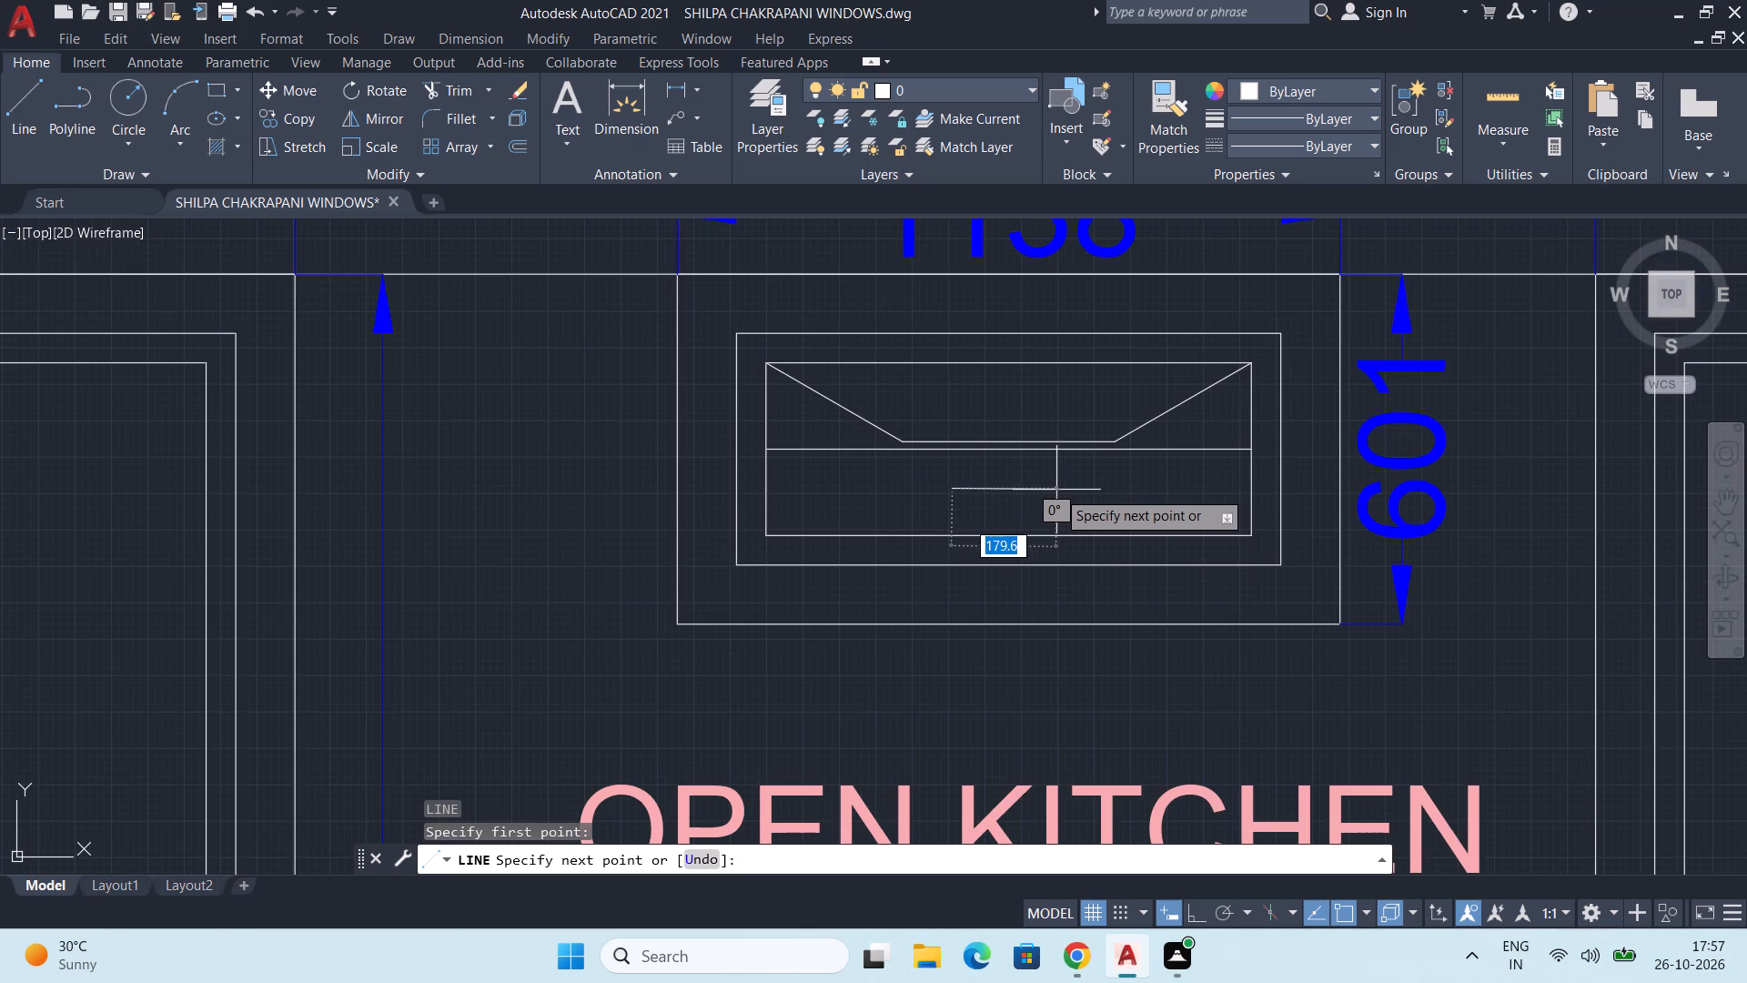
left_click(1056, 490)
key("Escape")
Complete a cross mark on that short line with a vertical line drawn up from its middle and stretched down below it.
middle_click_drag(981, 500, 1014, 513)
key("space")
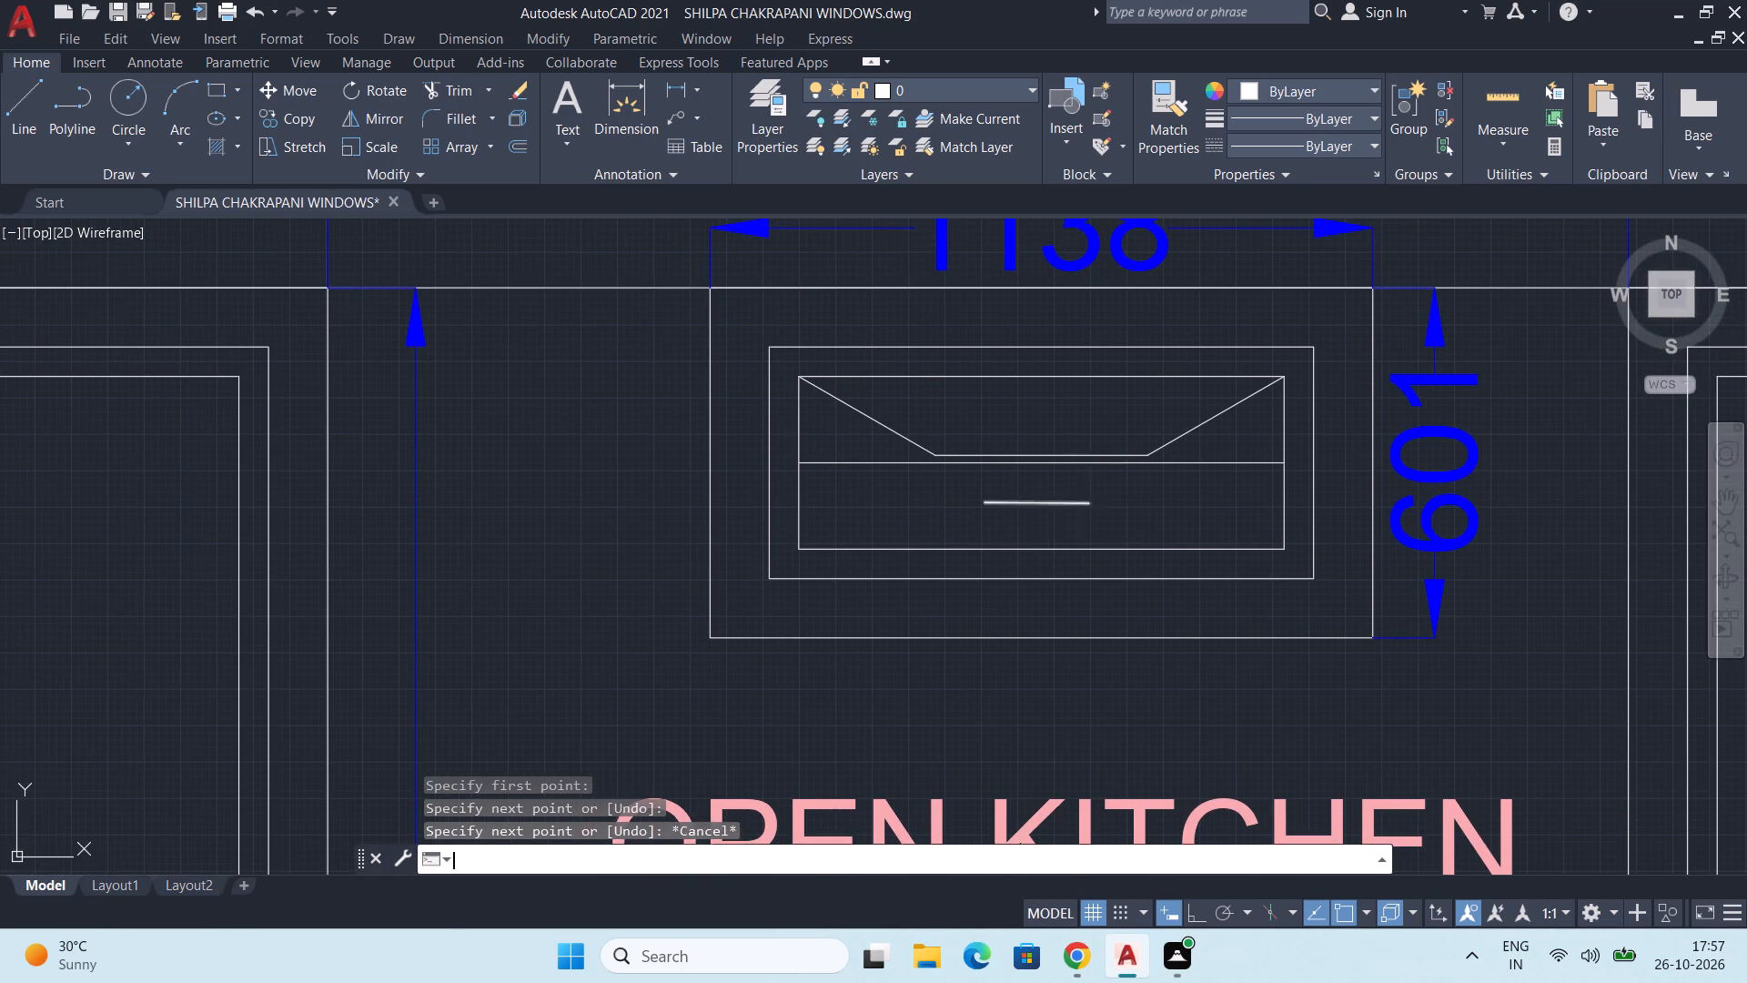
scroll(1060, 498, "up", 2)
left_click_drag(990, 510, 997, 480)
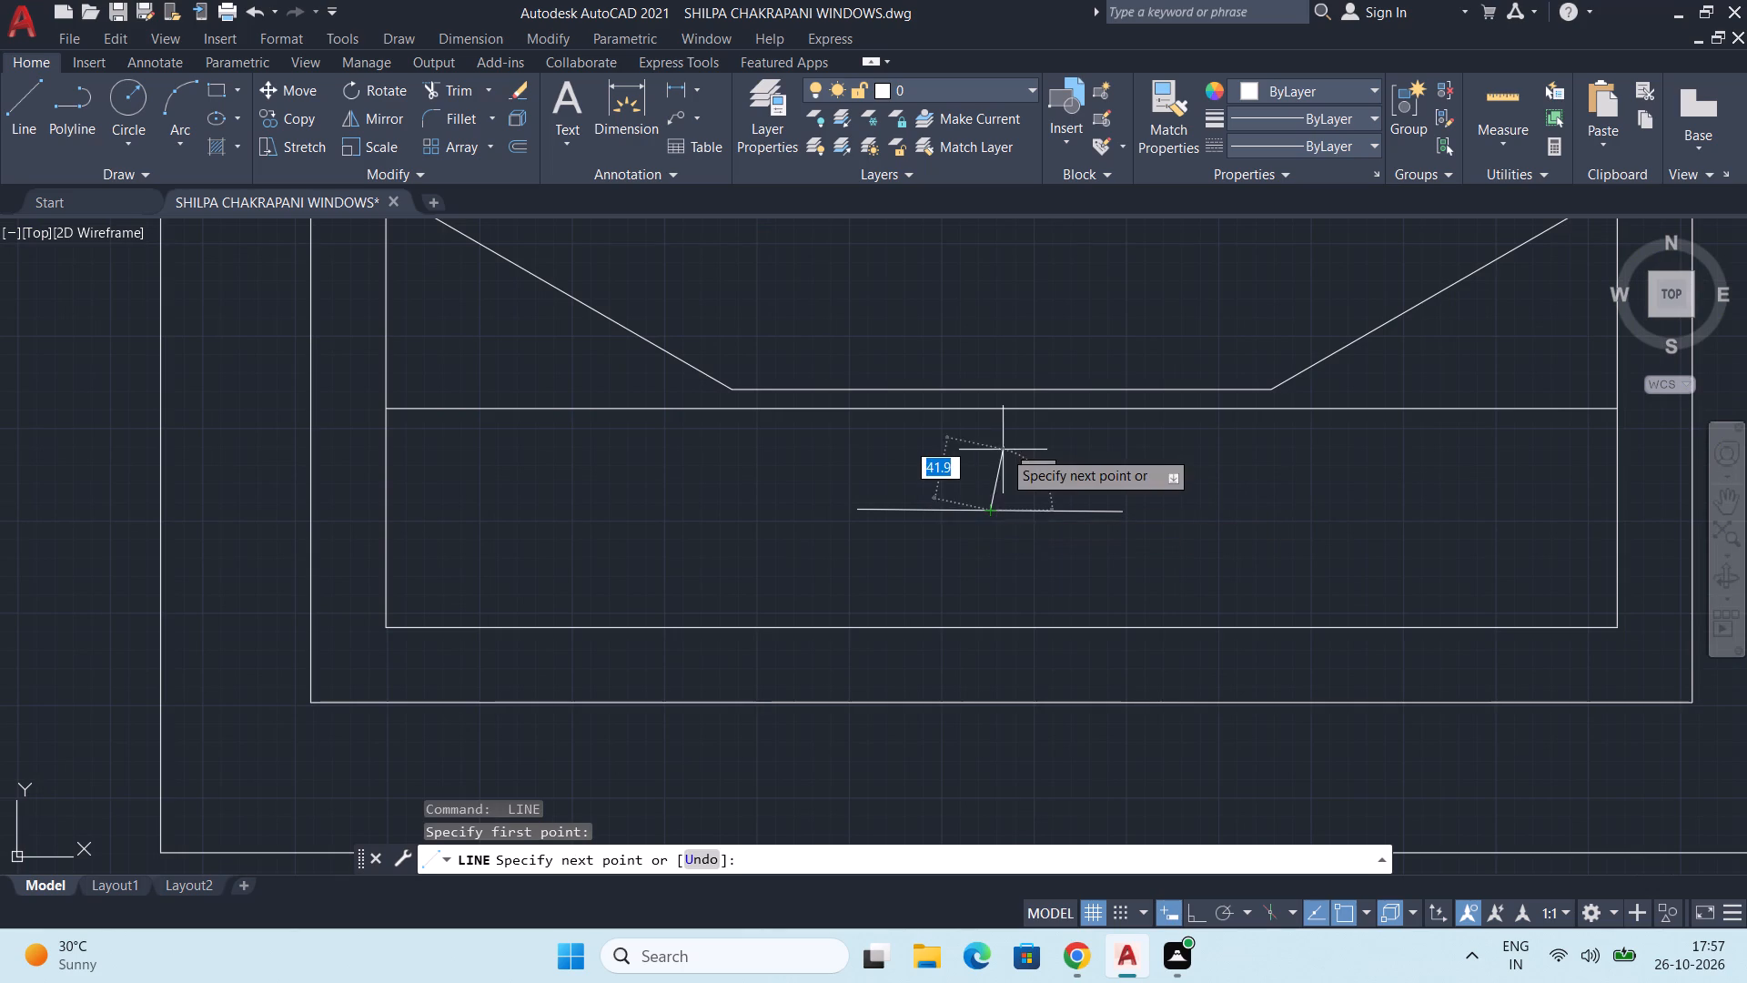
left_click(989, 439)
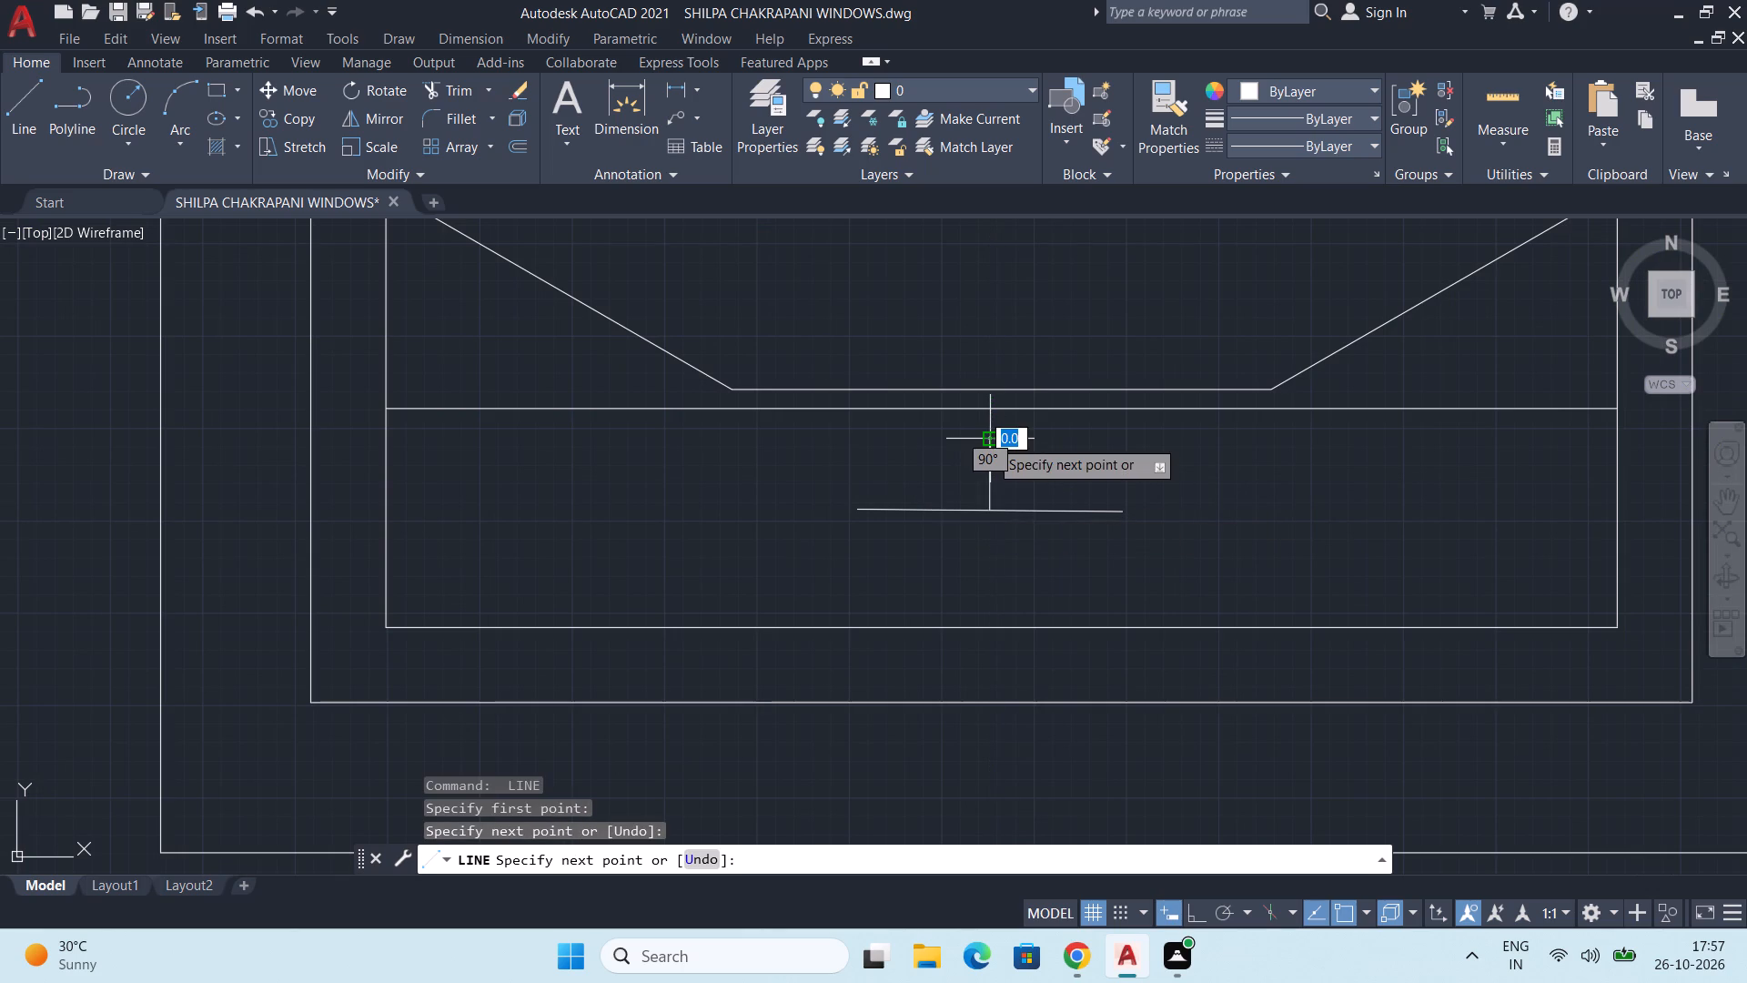
key("Escape")
left_click(991, 487)
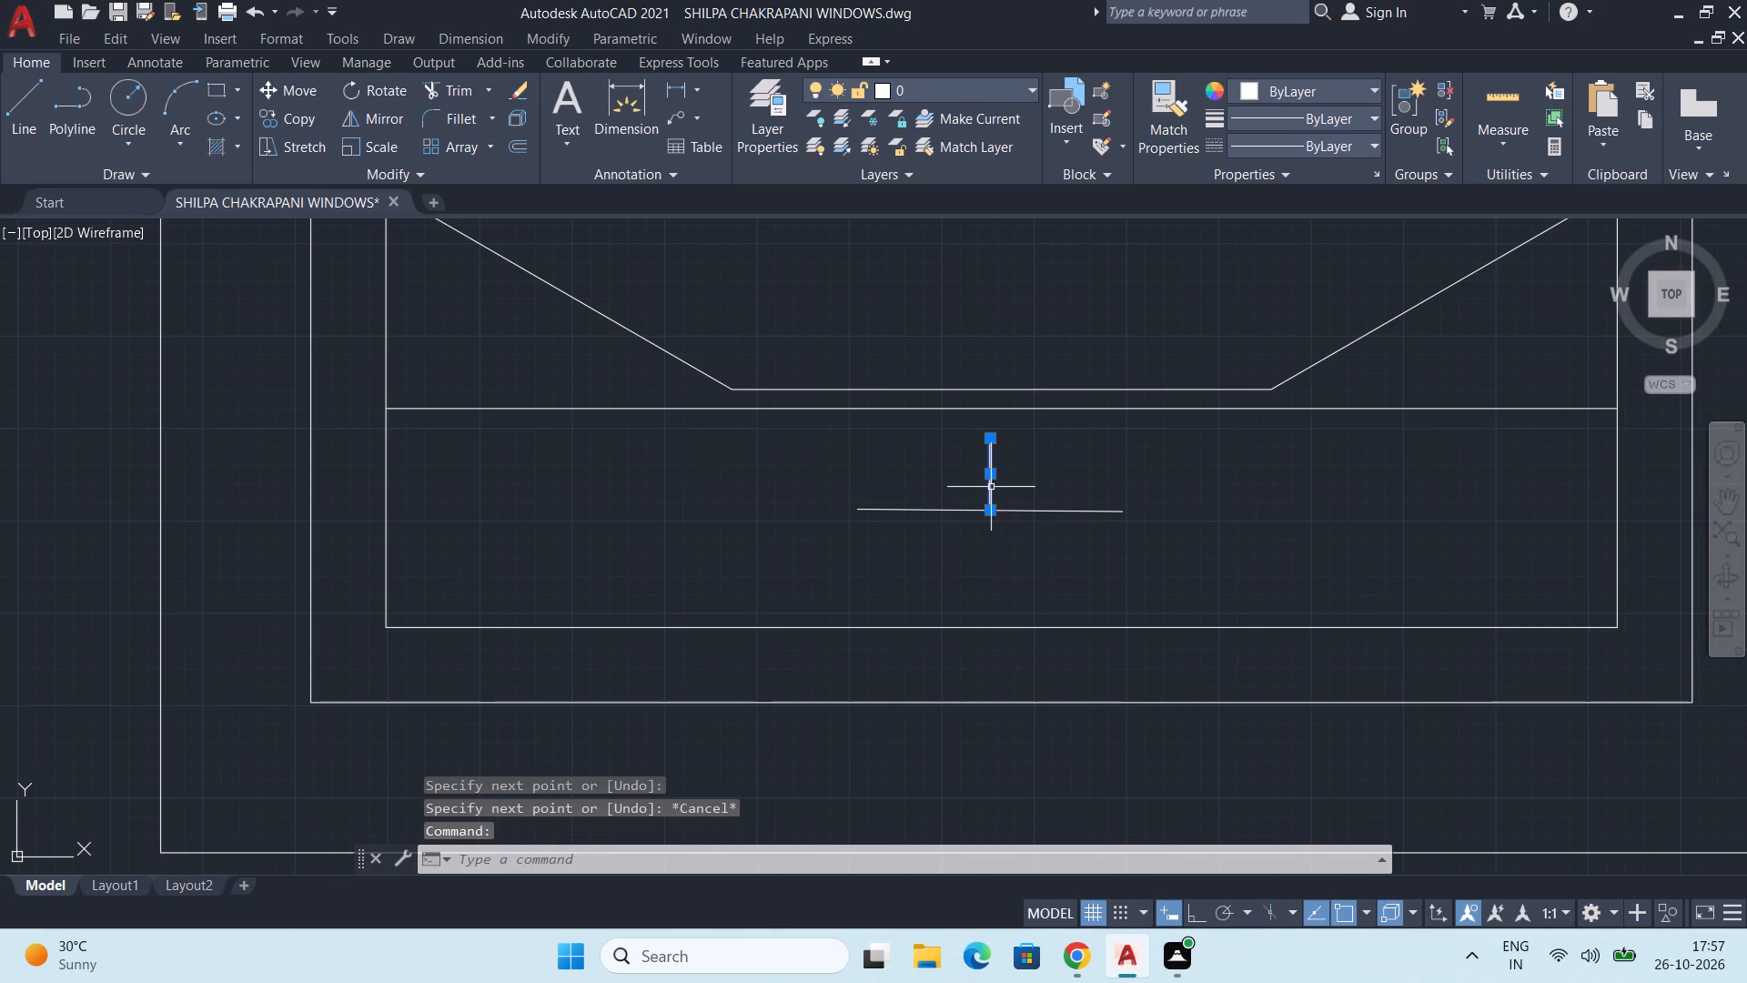
left_click(992, 512)
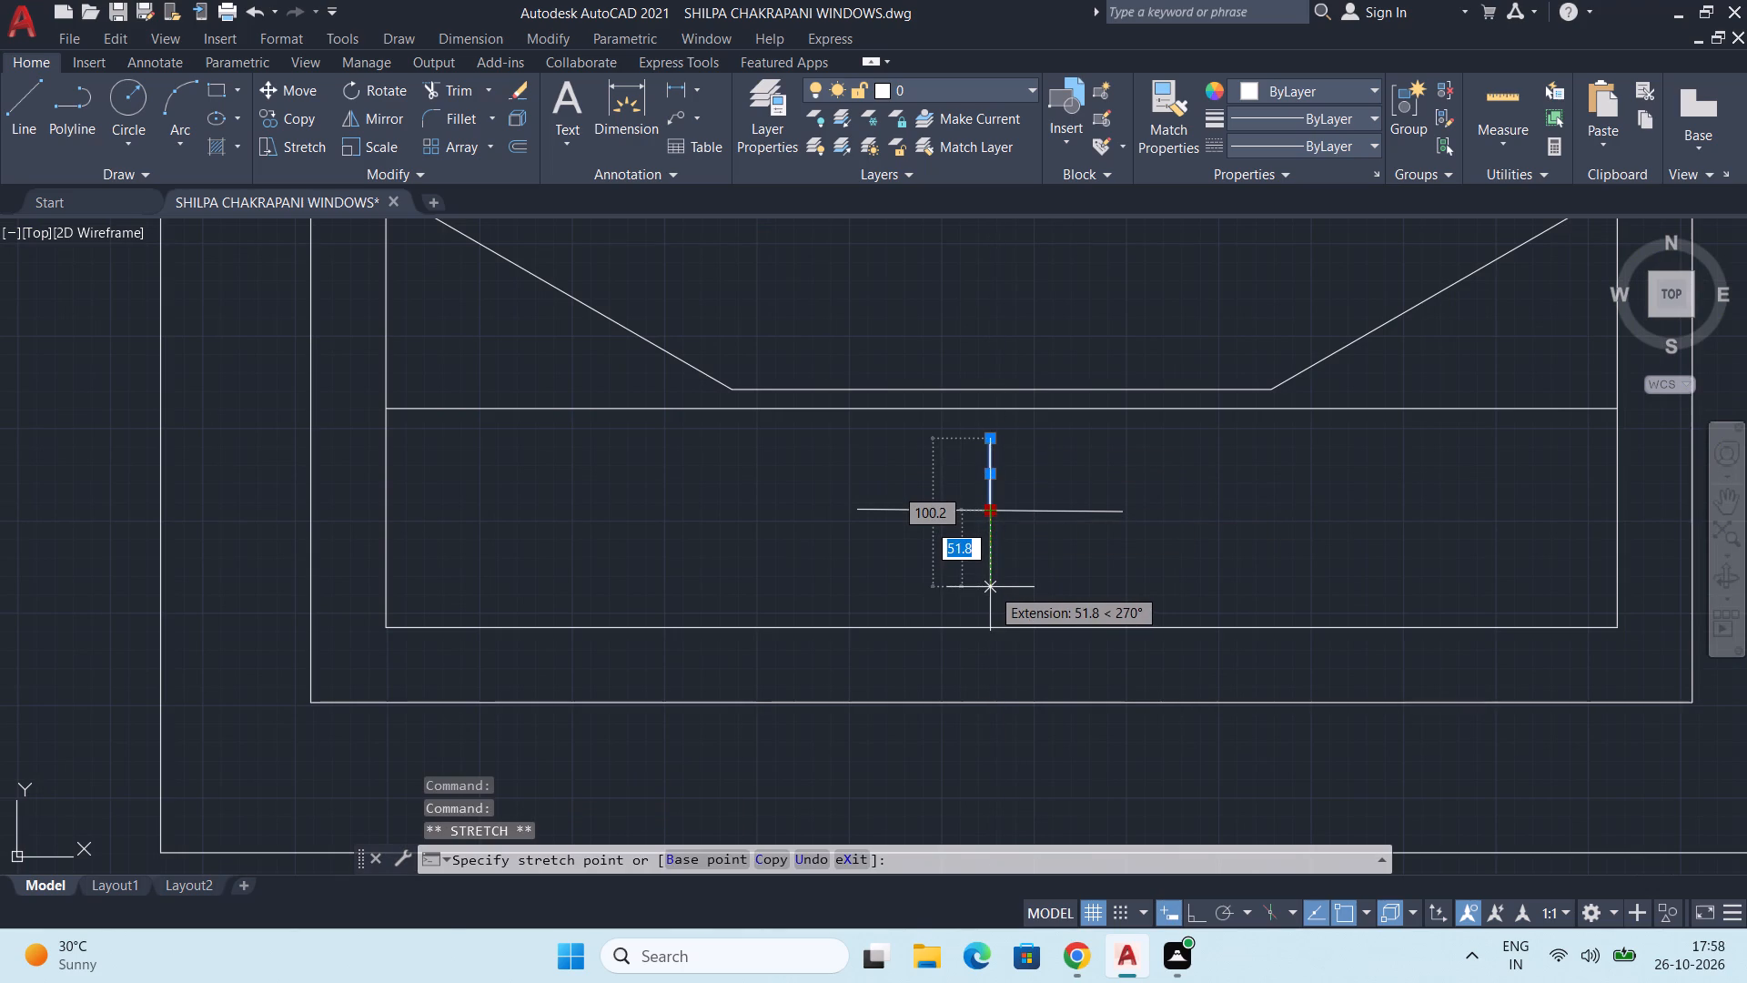
left_click(990, 580)
key("Escape")
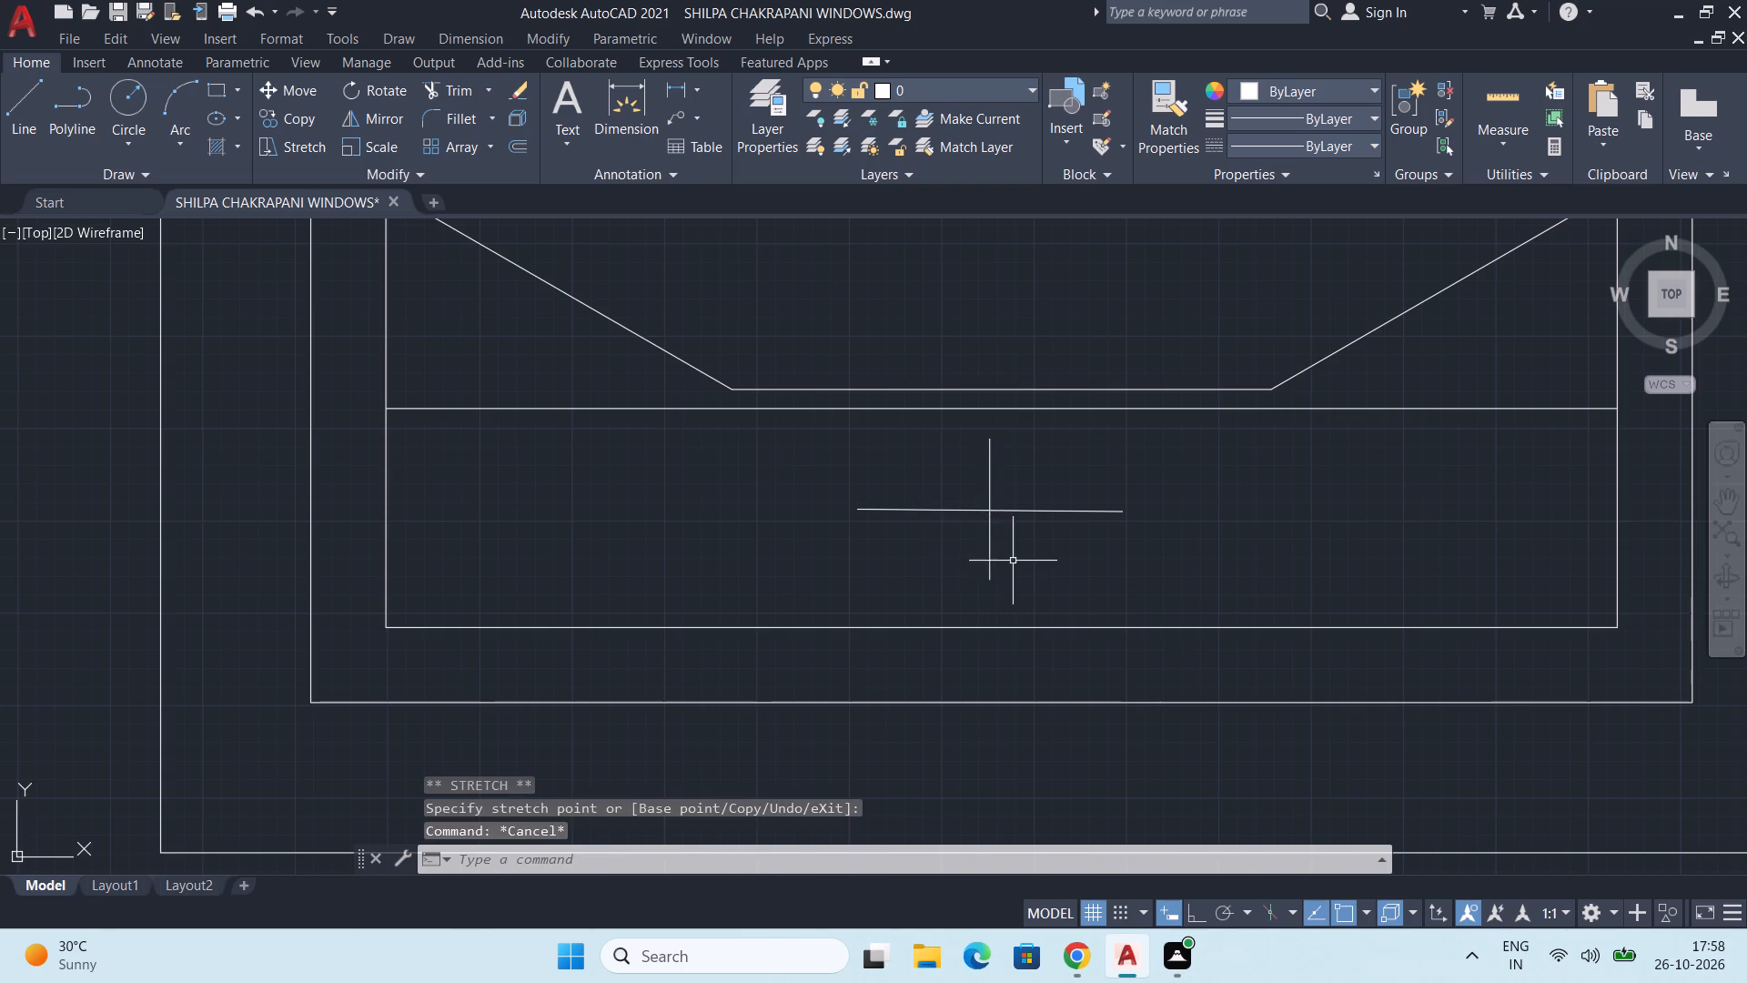
Examine the OUT HOUSE row's windows and their opening marks, from OPEN KITCHEN through BAR AREA, for remaining corrections.
scroll(1015, 560, "down", 3)
middle_click_drag(1028, 566, 998, 518)
scroll(992, 518, "down", 1)
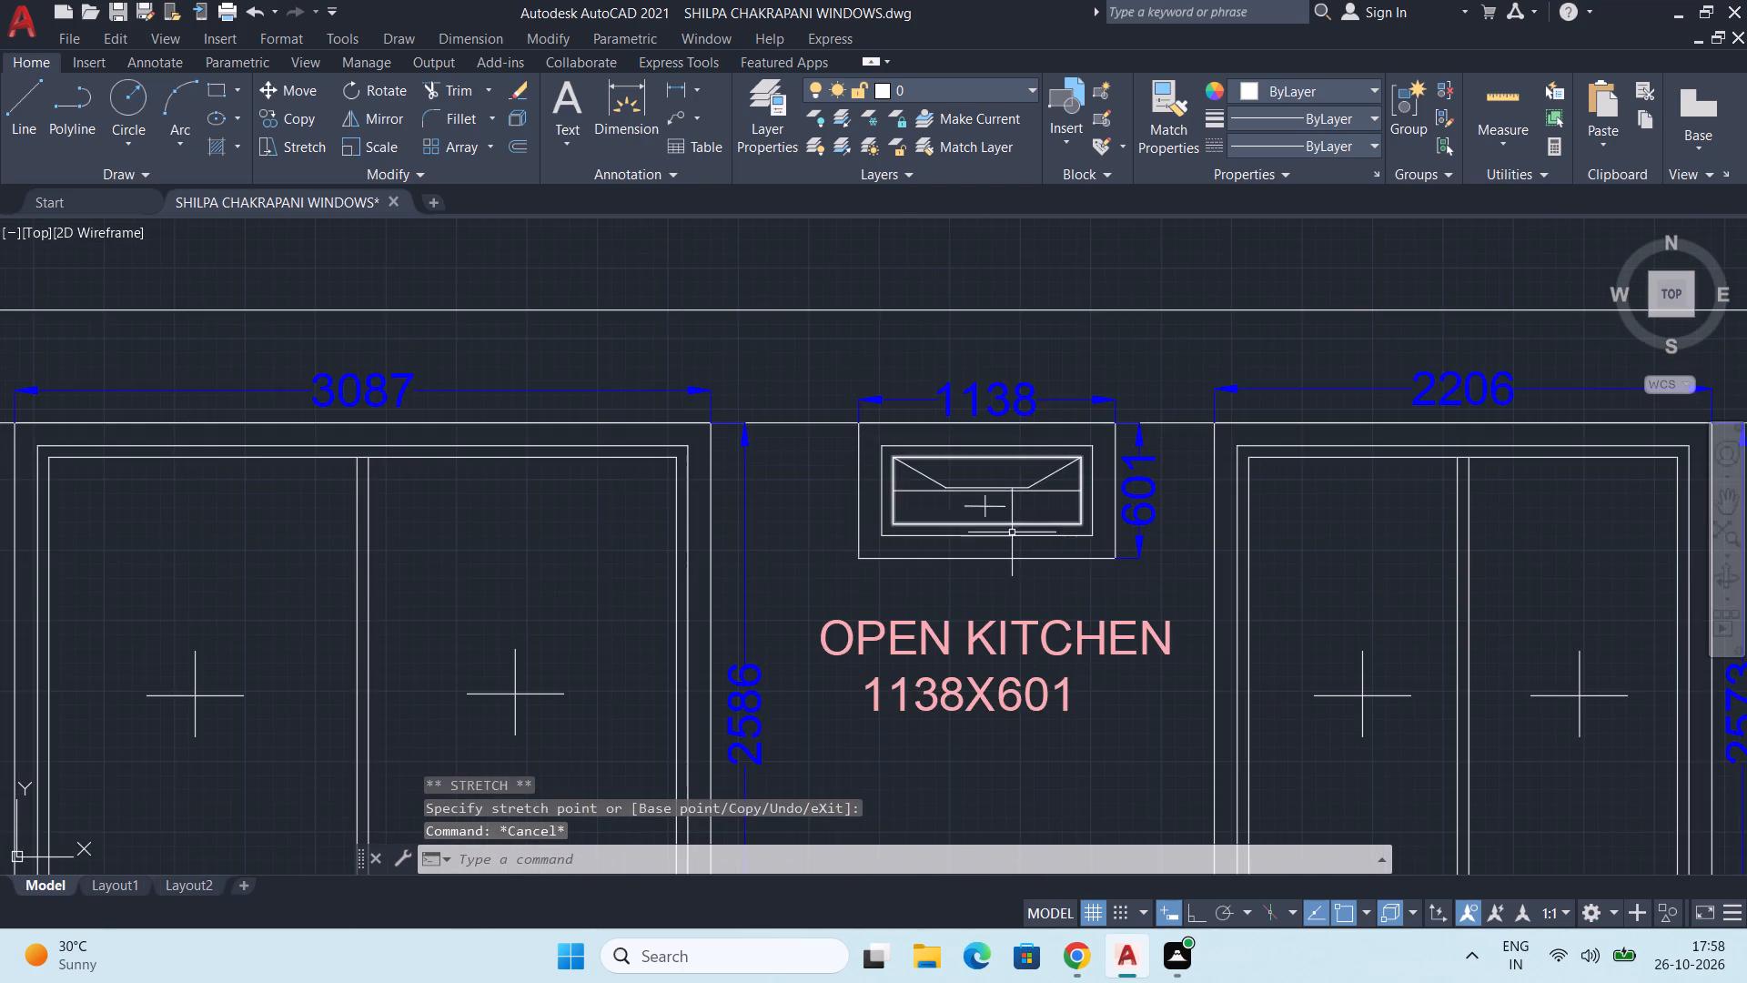
middle_click_drag(1012, 543, 912, 534)
scroll(964, 473, "down", 1)
middle_click_drag(1099, 557, 1010, 442)
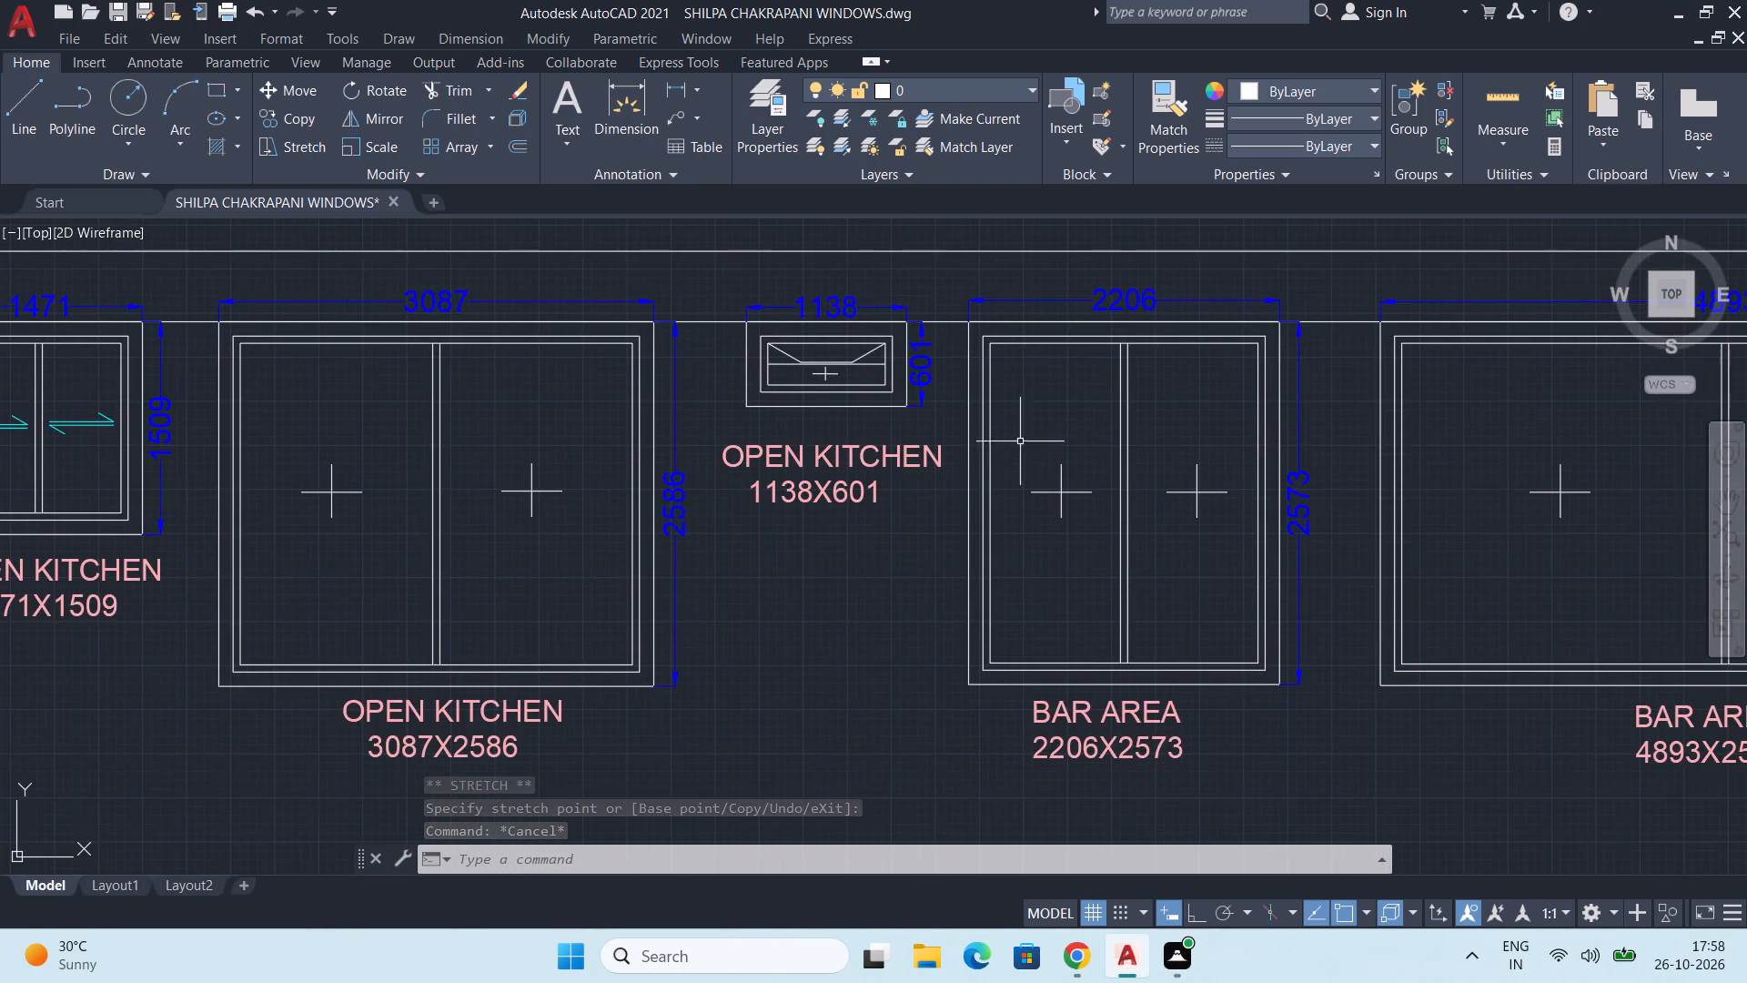
scroll(1133, 429, "down", 2)
middle_click_drag(1153, 470, 1007, 439)
scroll(1025, 475, "up", 1)
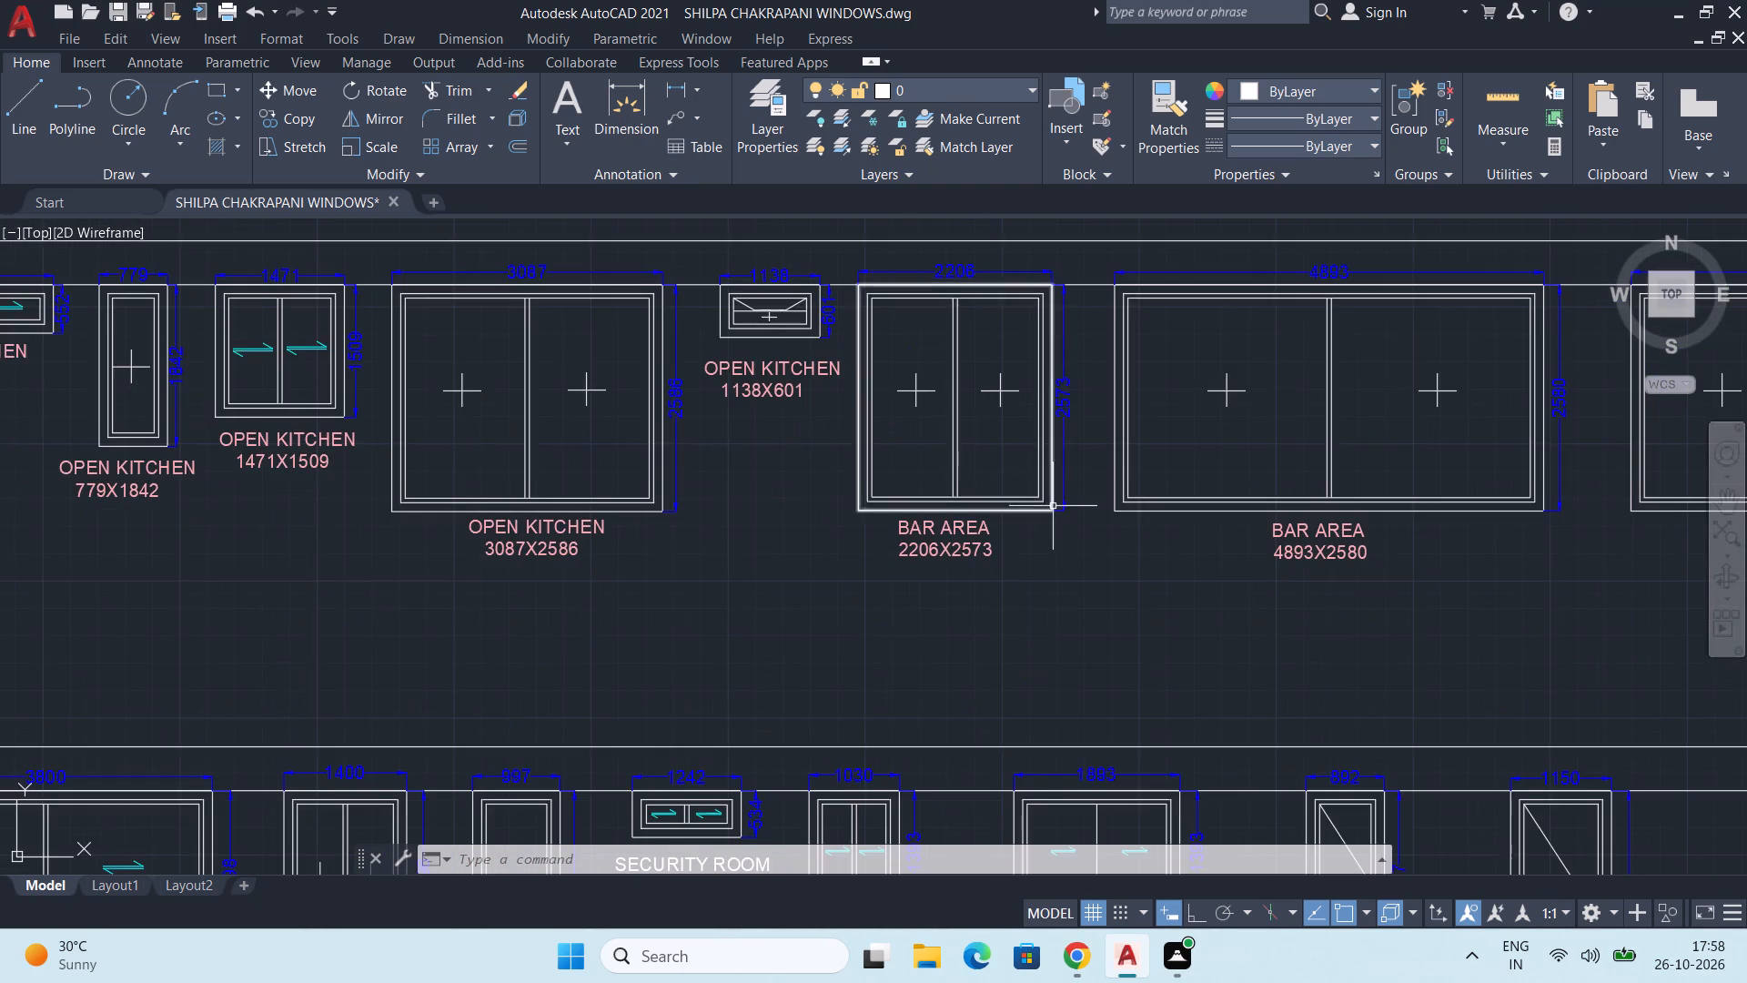
middle_click_drag(1042, 498, 968, 509)
scroll(985, 505, "down", 1)
middle_click_drag(959, 515, 1045, 535)
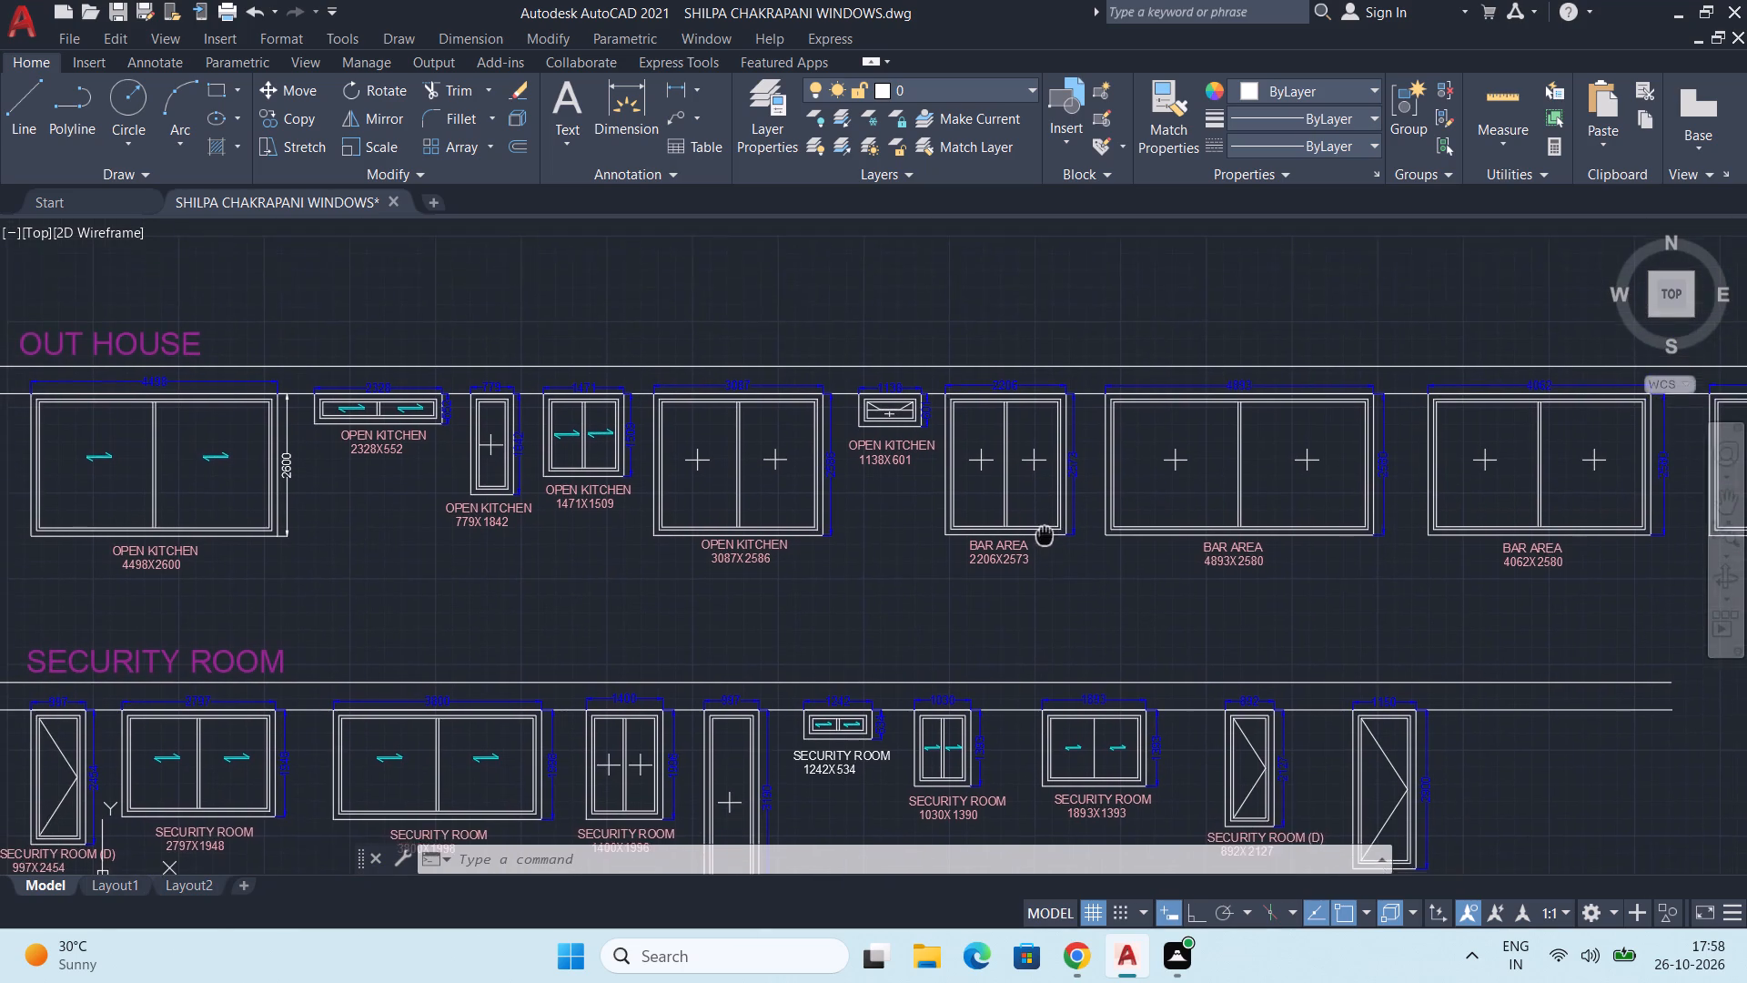
middle_click_drag(1045, 535, 1032, 560)
Change both lines of the cross in the left pane of the OPEN KITCHEN 3087X2586 window to Cyan.
scroll(809, 485, "up", 2)
middle_click_drag(746, 531, 830, 453)
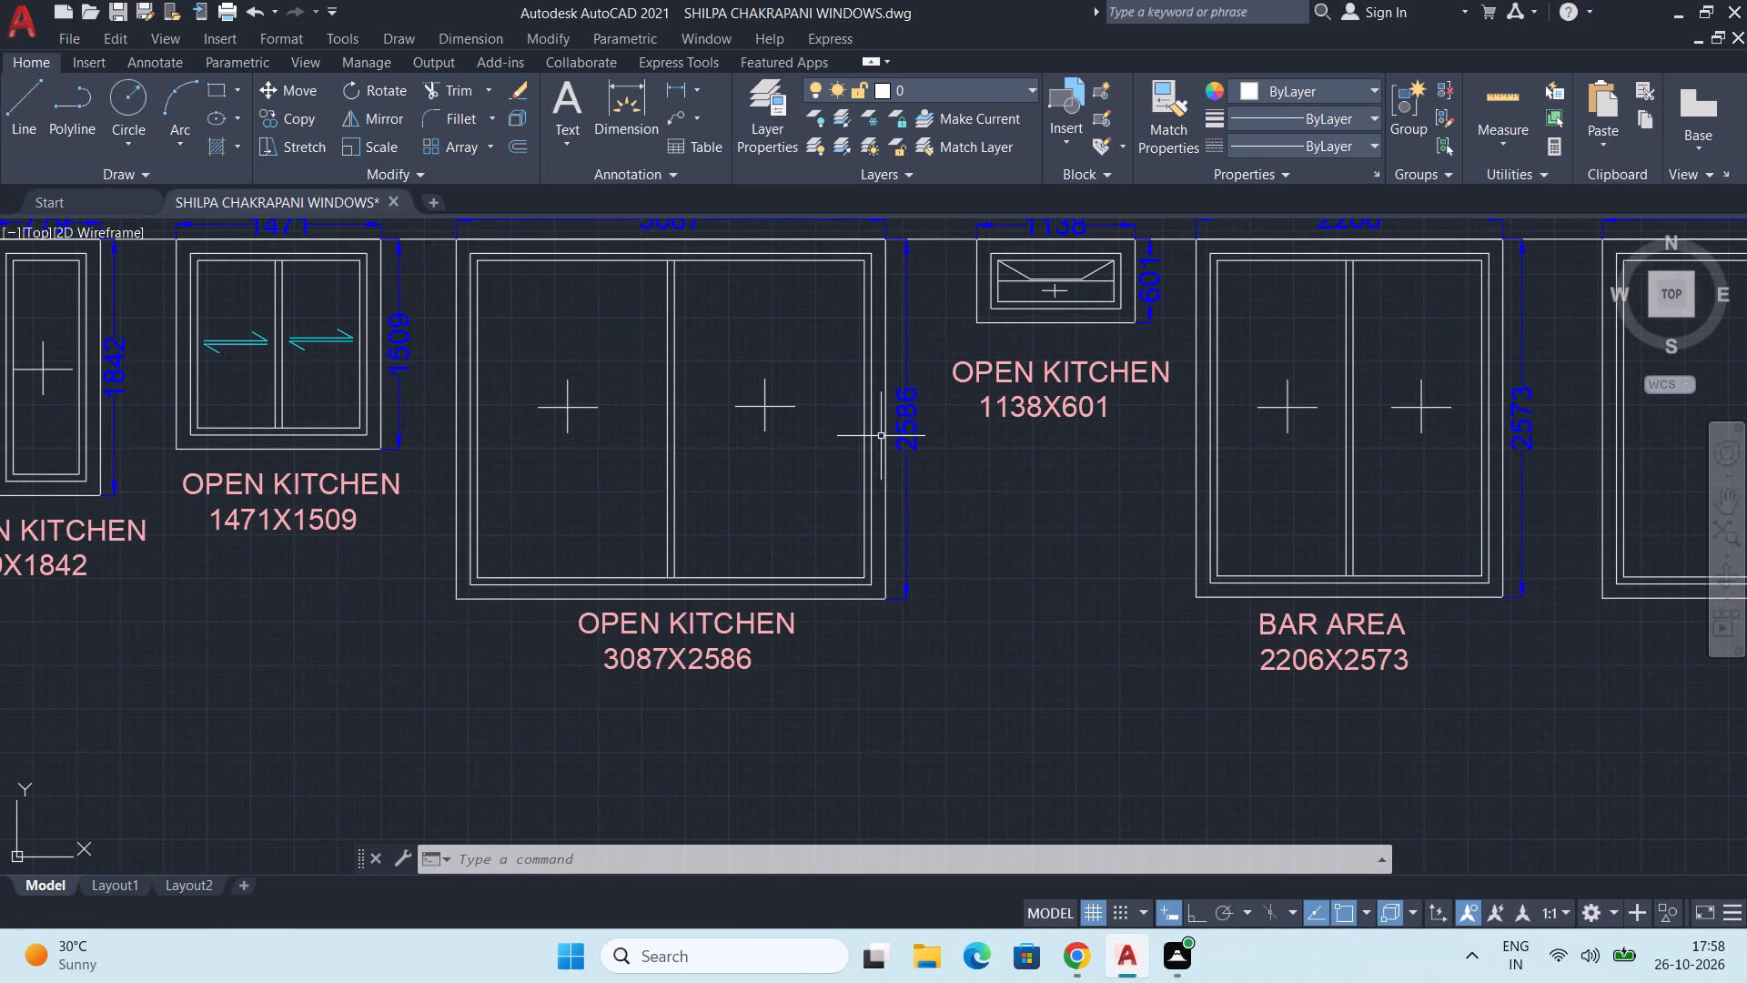
scroll(887, 436, "down", 1)
scroll(828, 439, "up", 1)
scroll(567, 433, "up", 1)
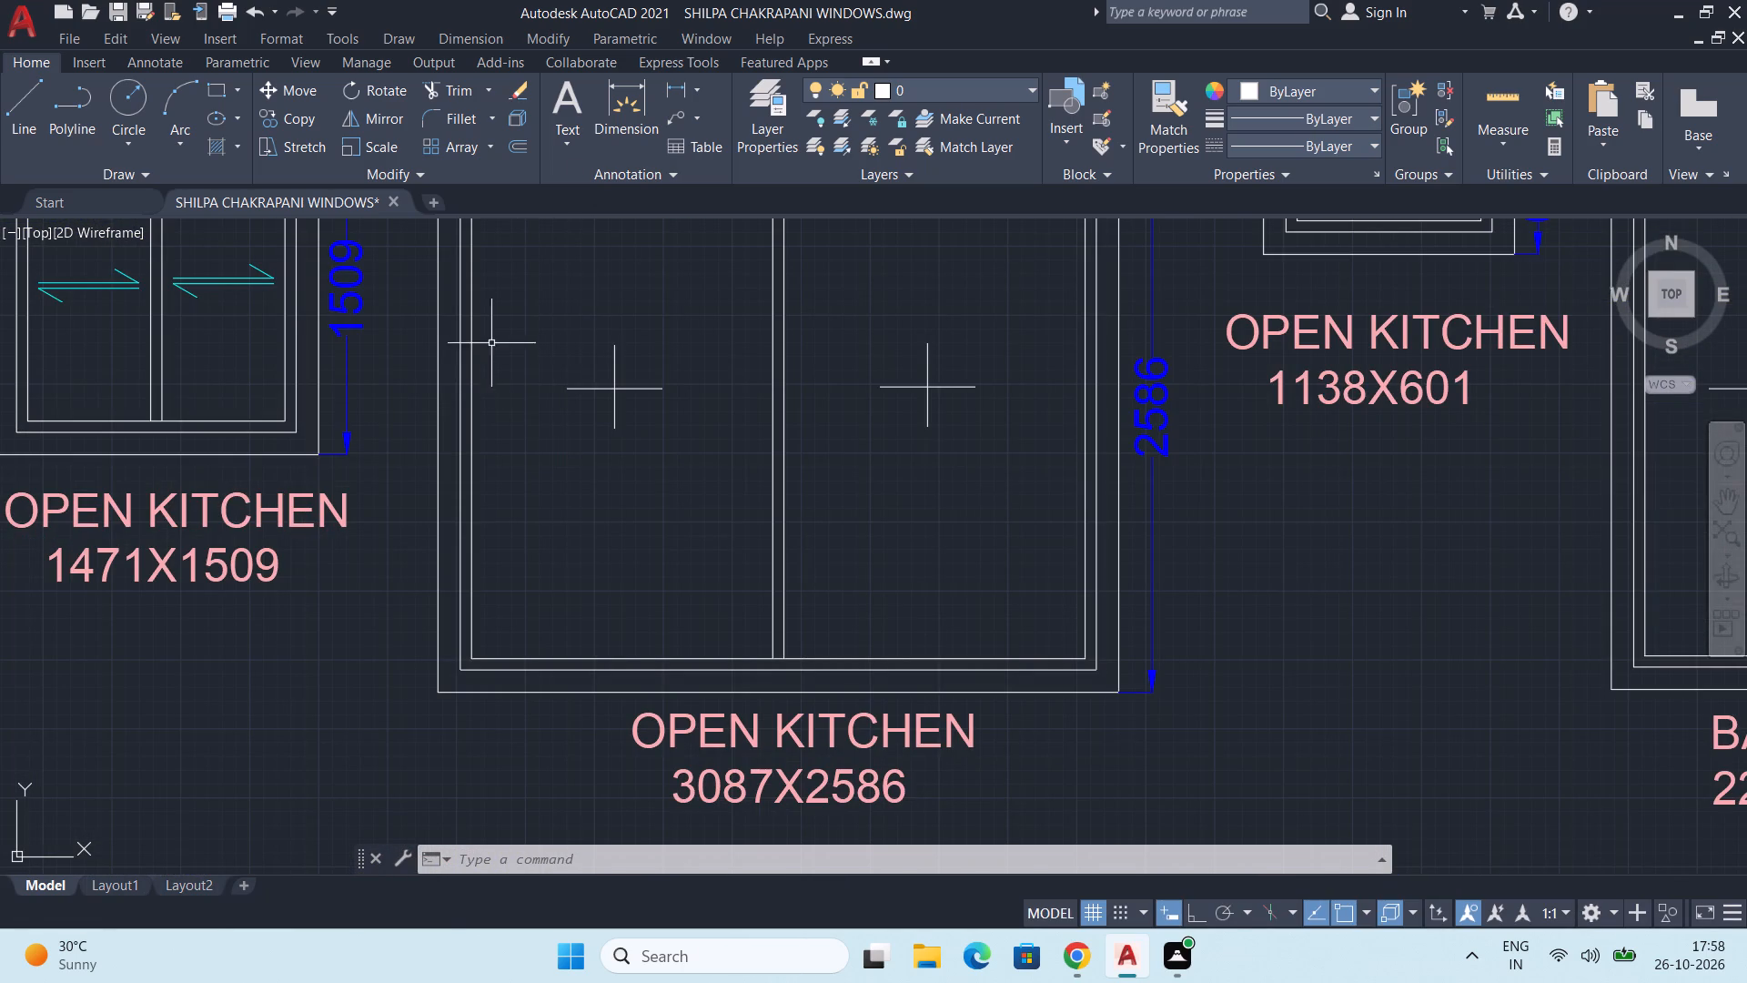
left_click_drag(543, 319, 578, 336)
left_click(684, 461)
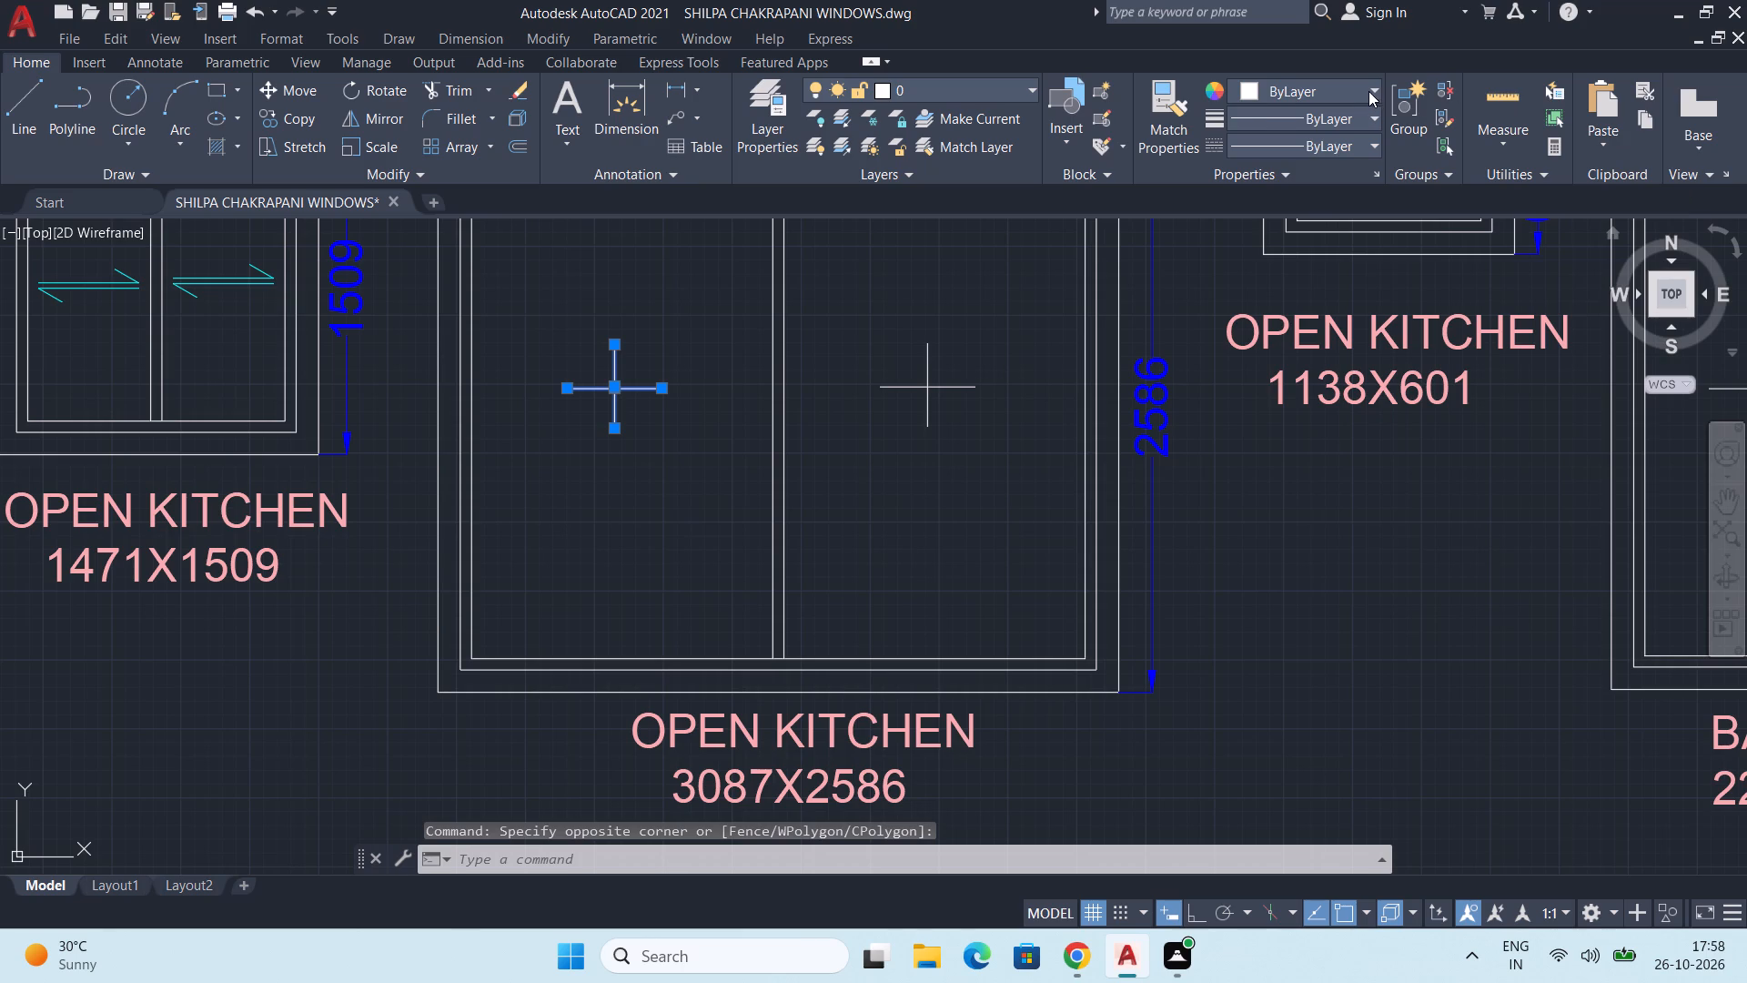
left_click(1368, 91)
left_click(1317, 324)
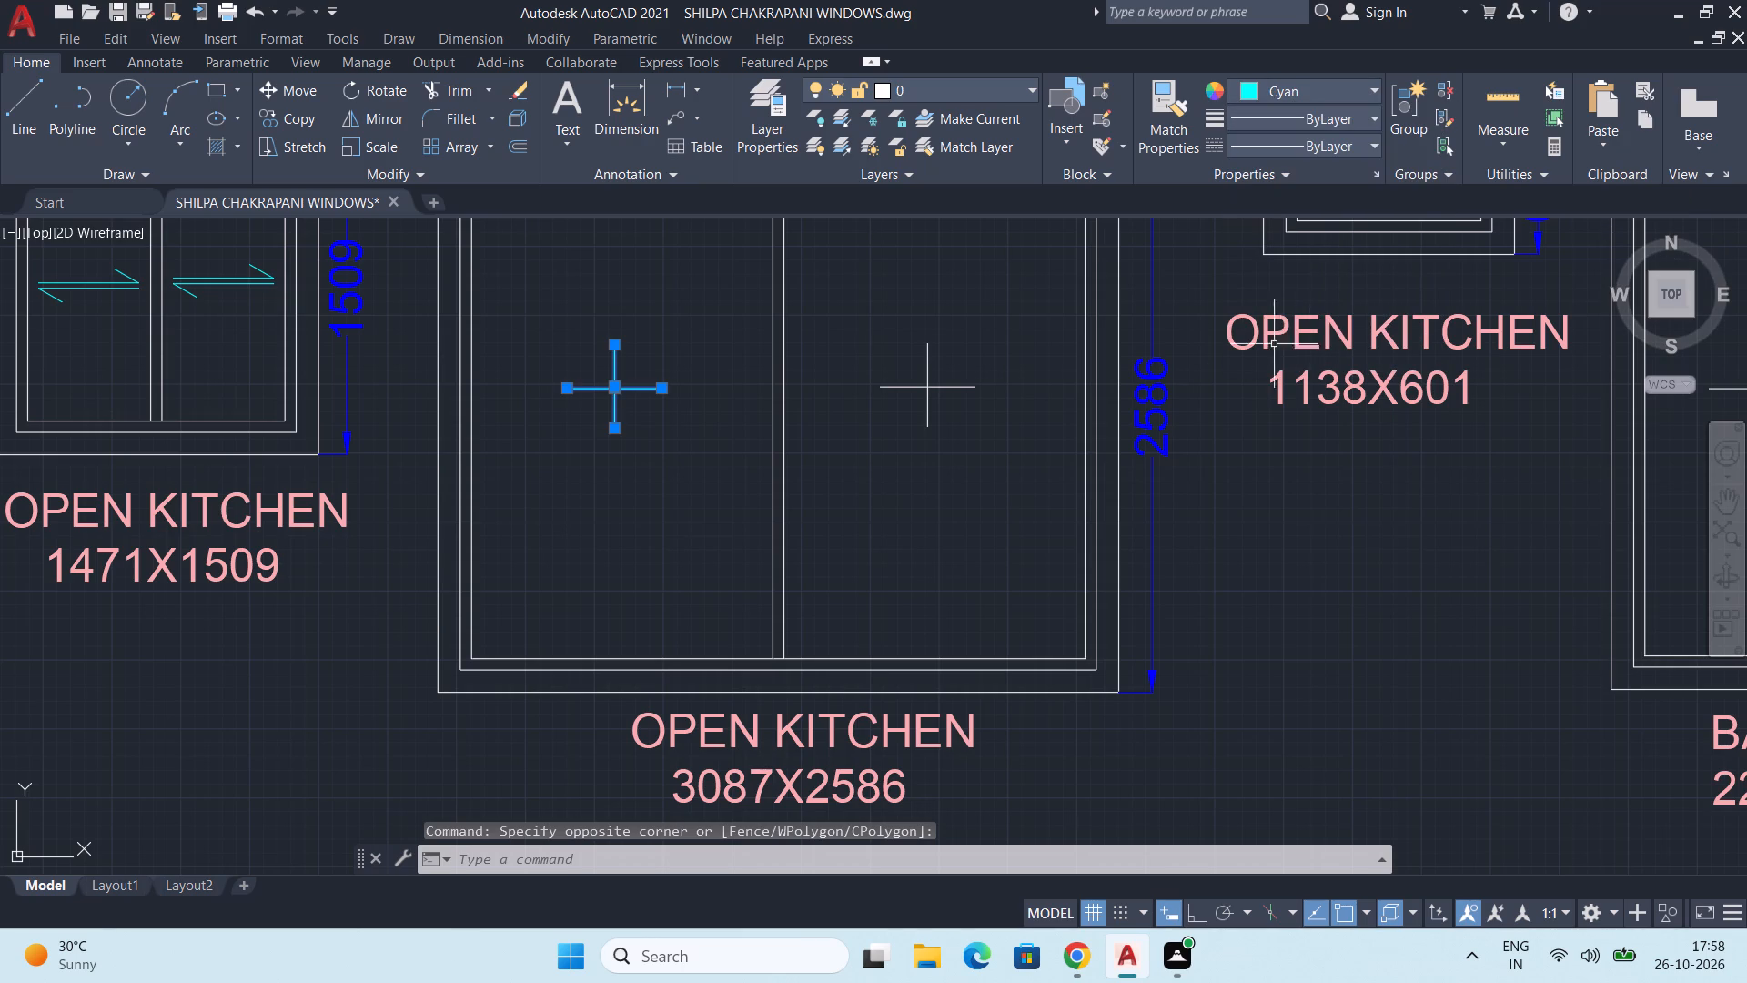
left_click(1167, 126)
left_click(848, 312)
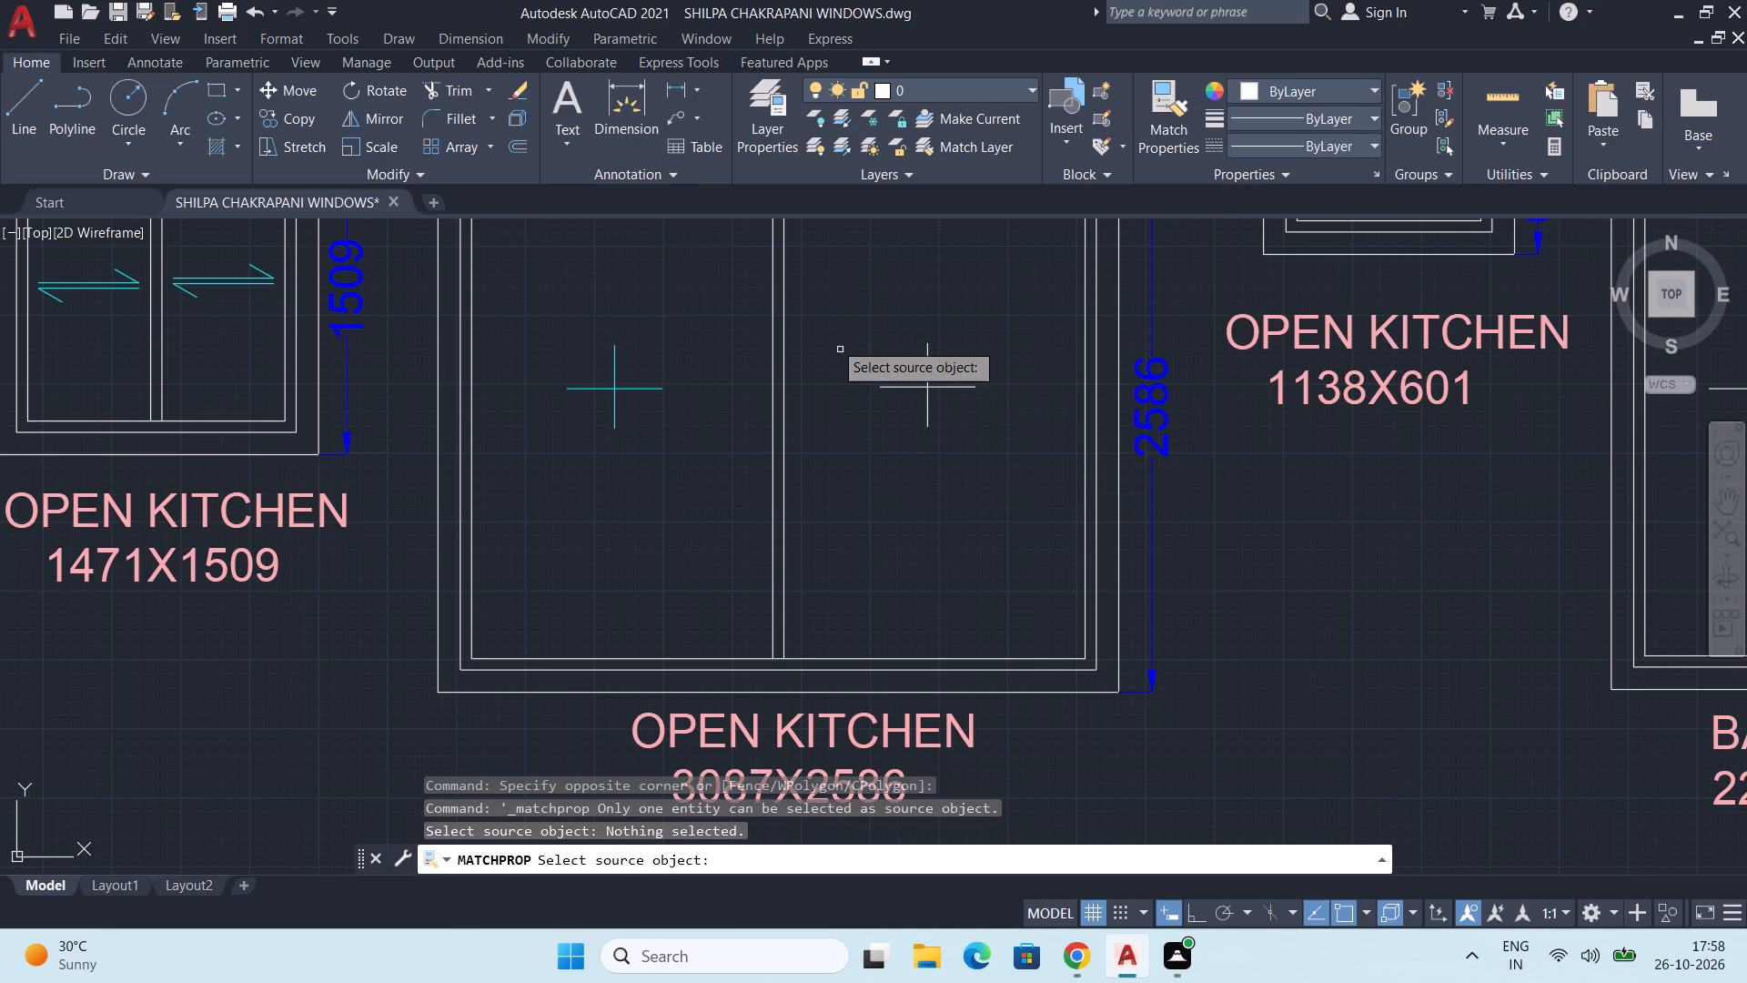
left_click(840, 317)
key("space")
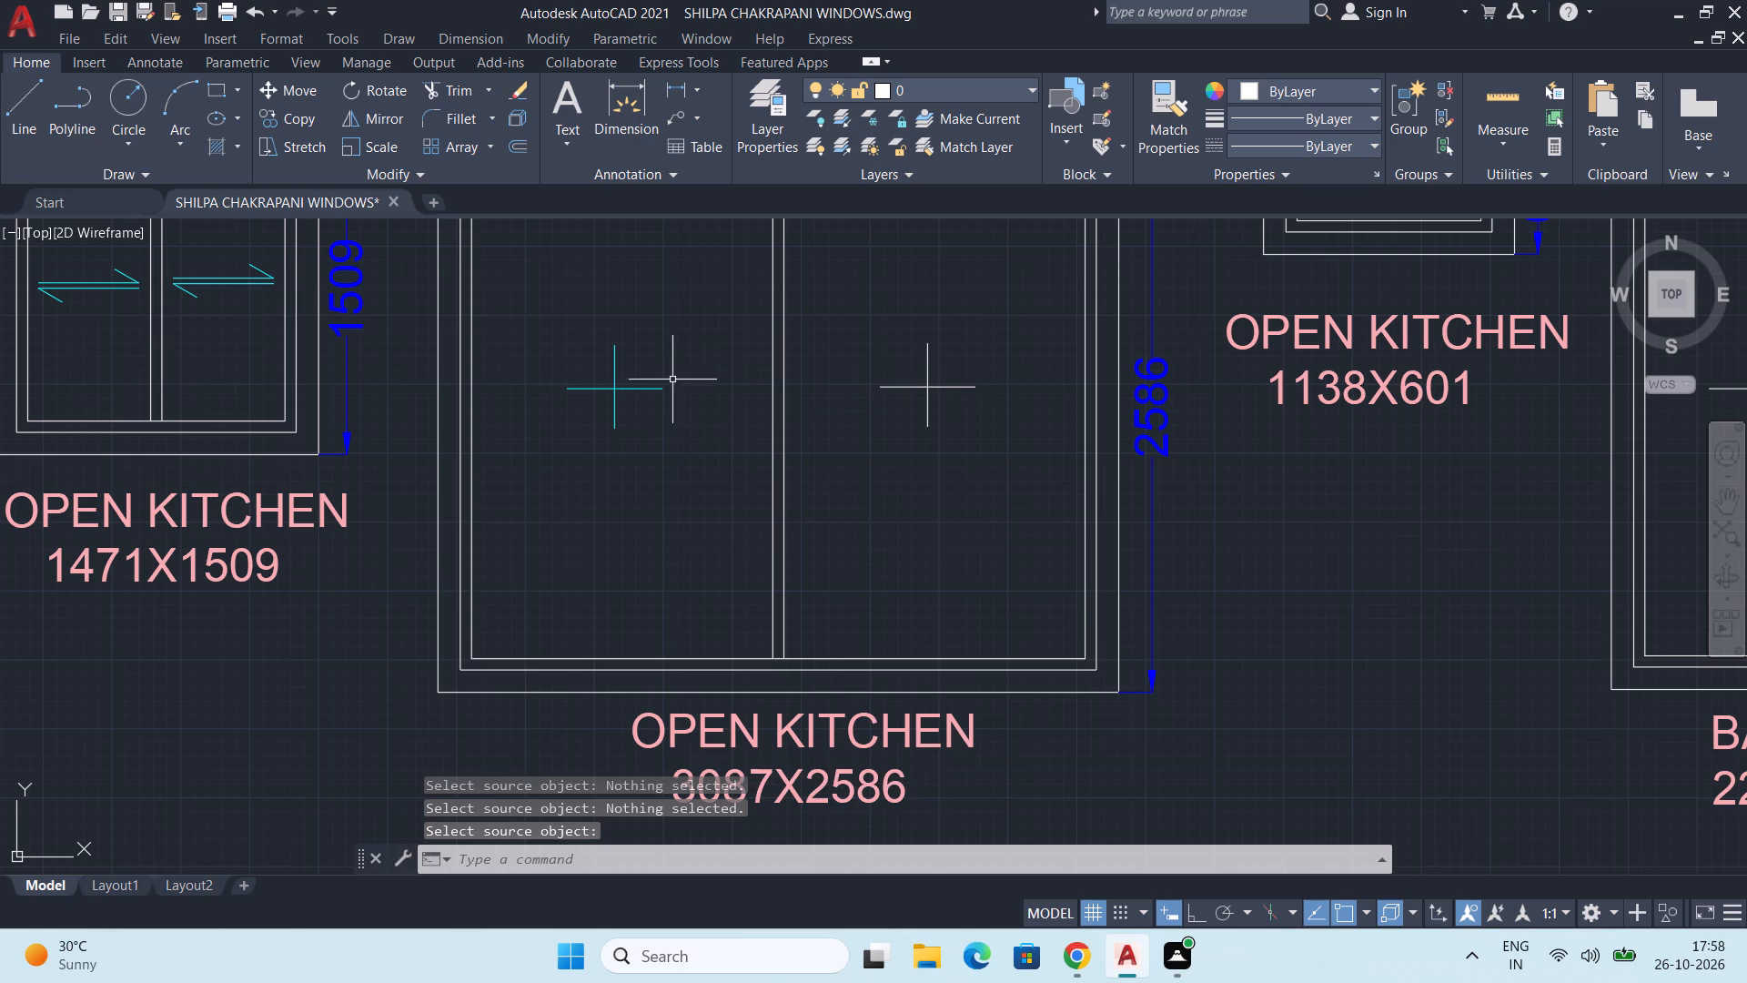
Match the cyan properties of the left pane's cross onto the right pane's cross in the OPEN KITCHEN 3087X2586 window.
left_click(627, 391)
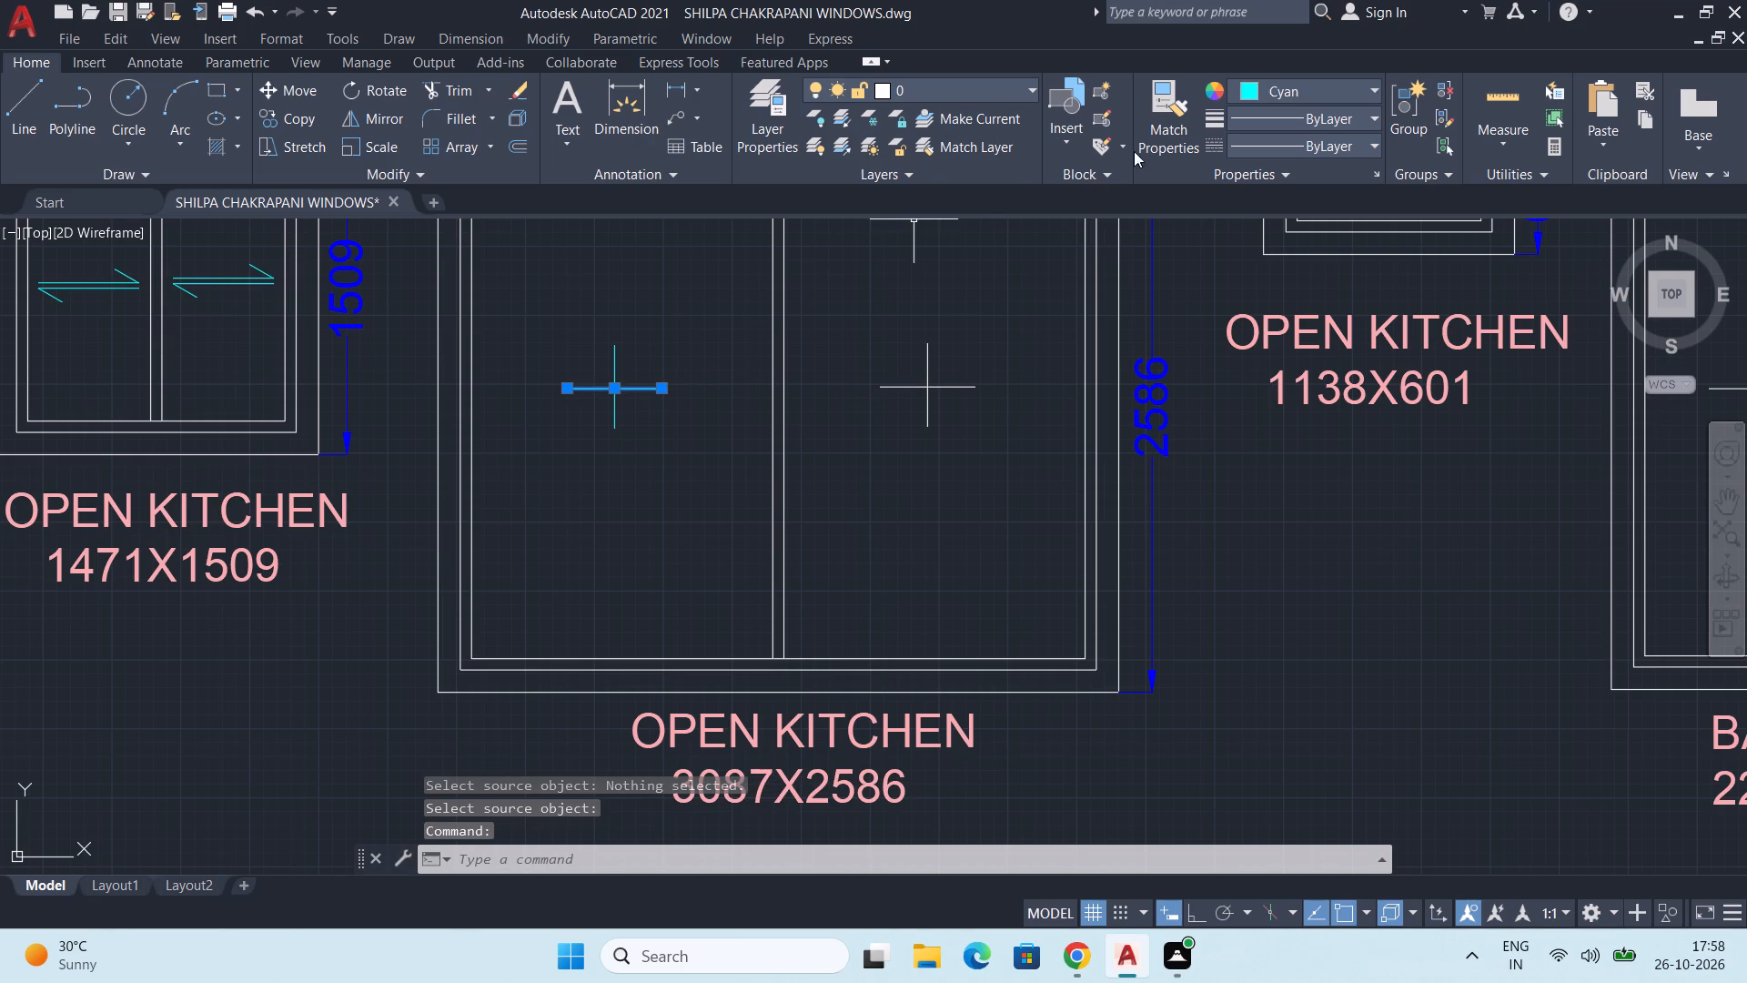
left_click(1170, 137)
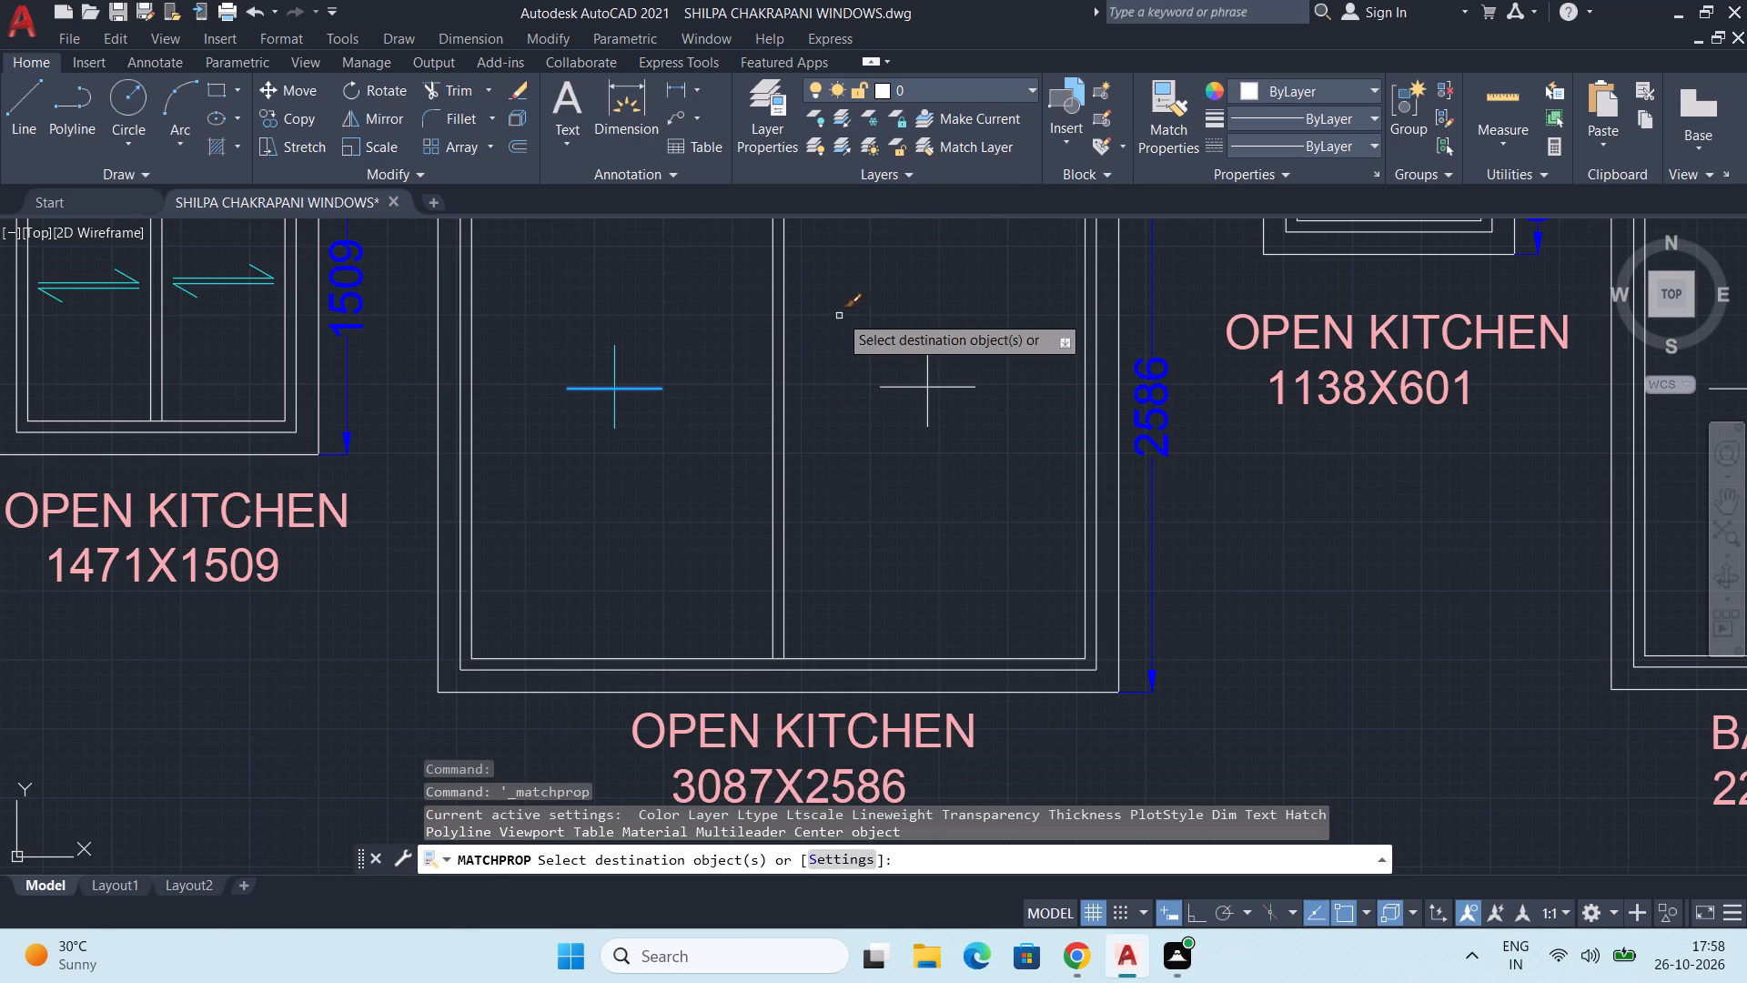
left_click(837, 311)
left_click(1003, 473)
Apply the same matched cyan properties to the cross in the OPEN KITCHEN 779X1842 window.
scroll(1221, 510, "down", 2)
middle_click_drag(1262, 545, 1261, 545)
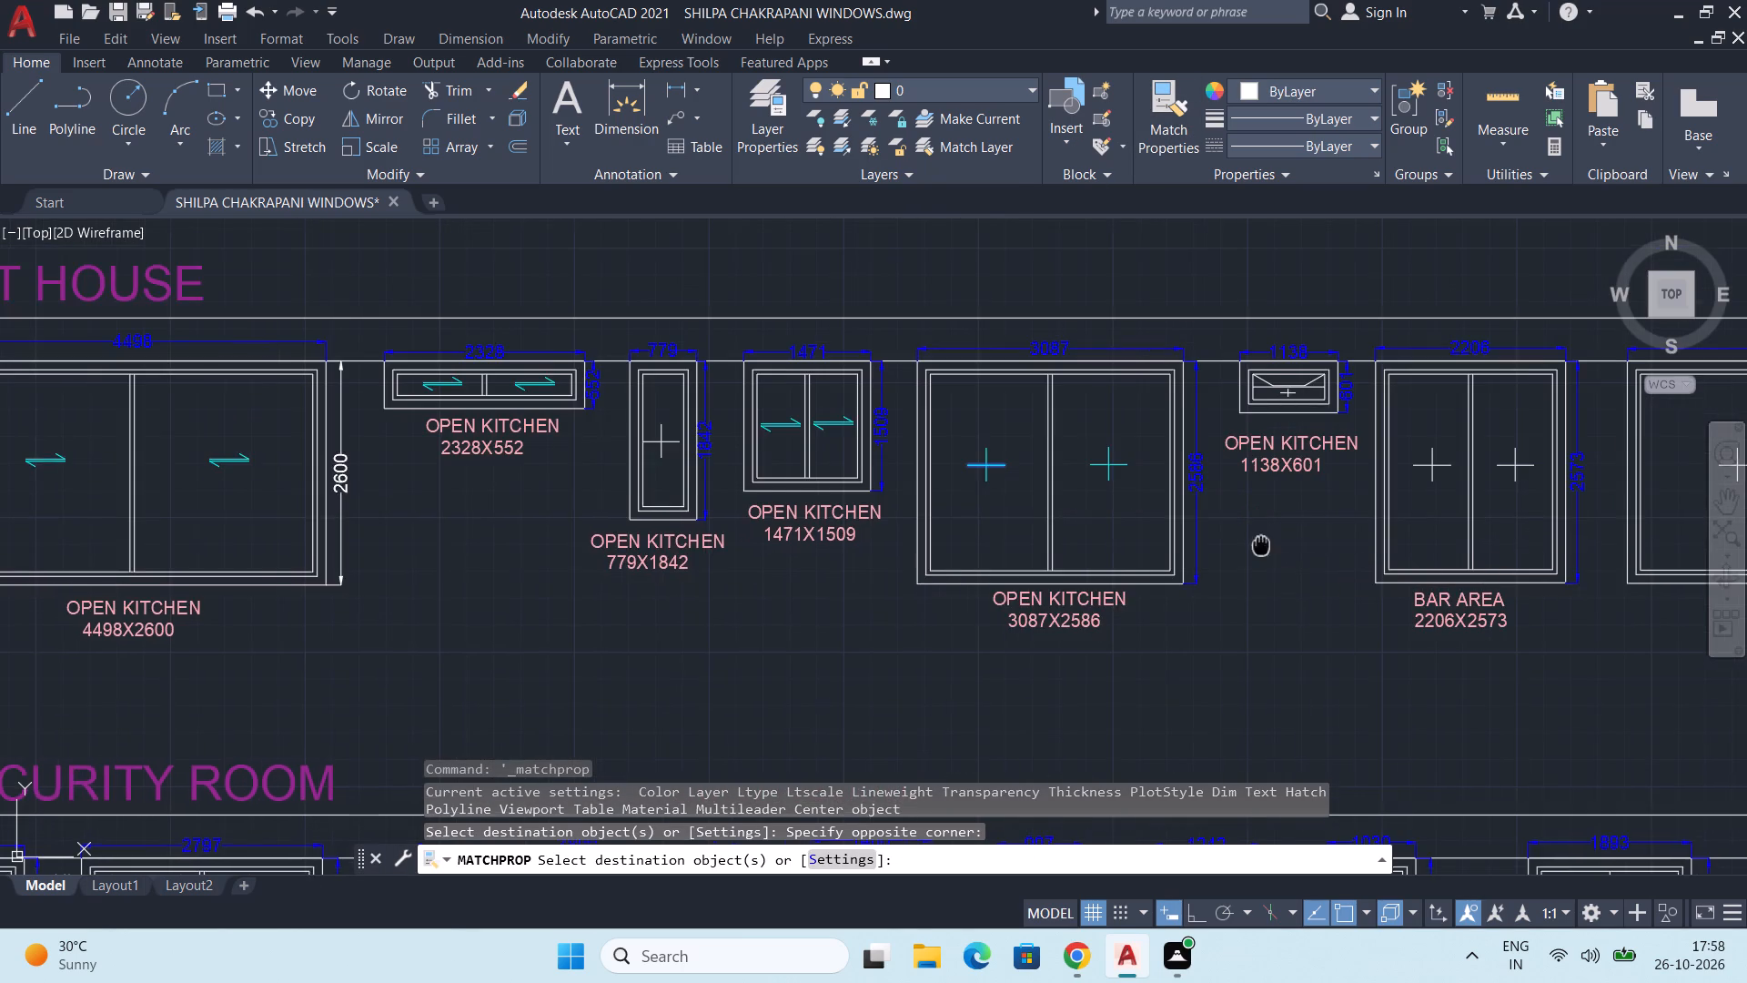
middle_click_drag(1261, 545, 1455, 538)
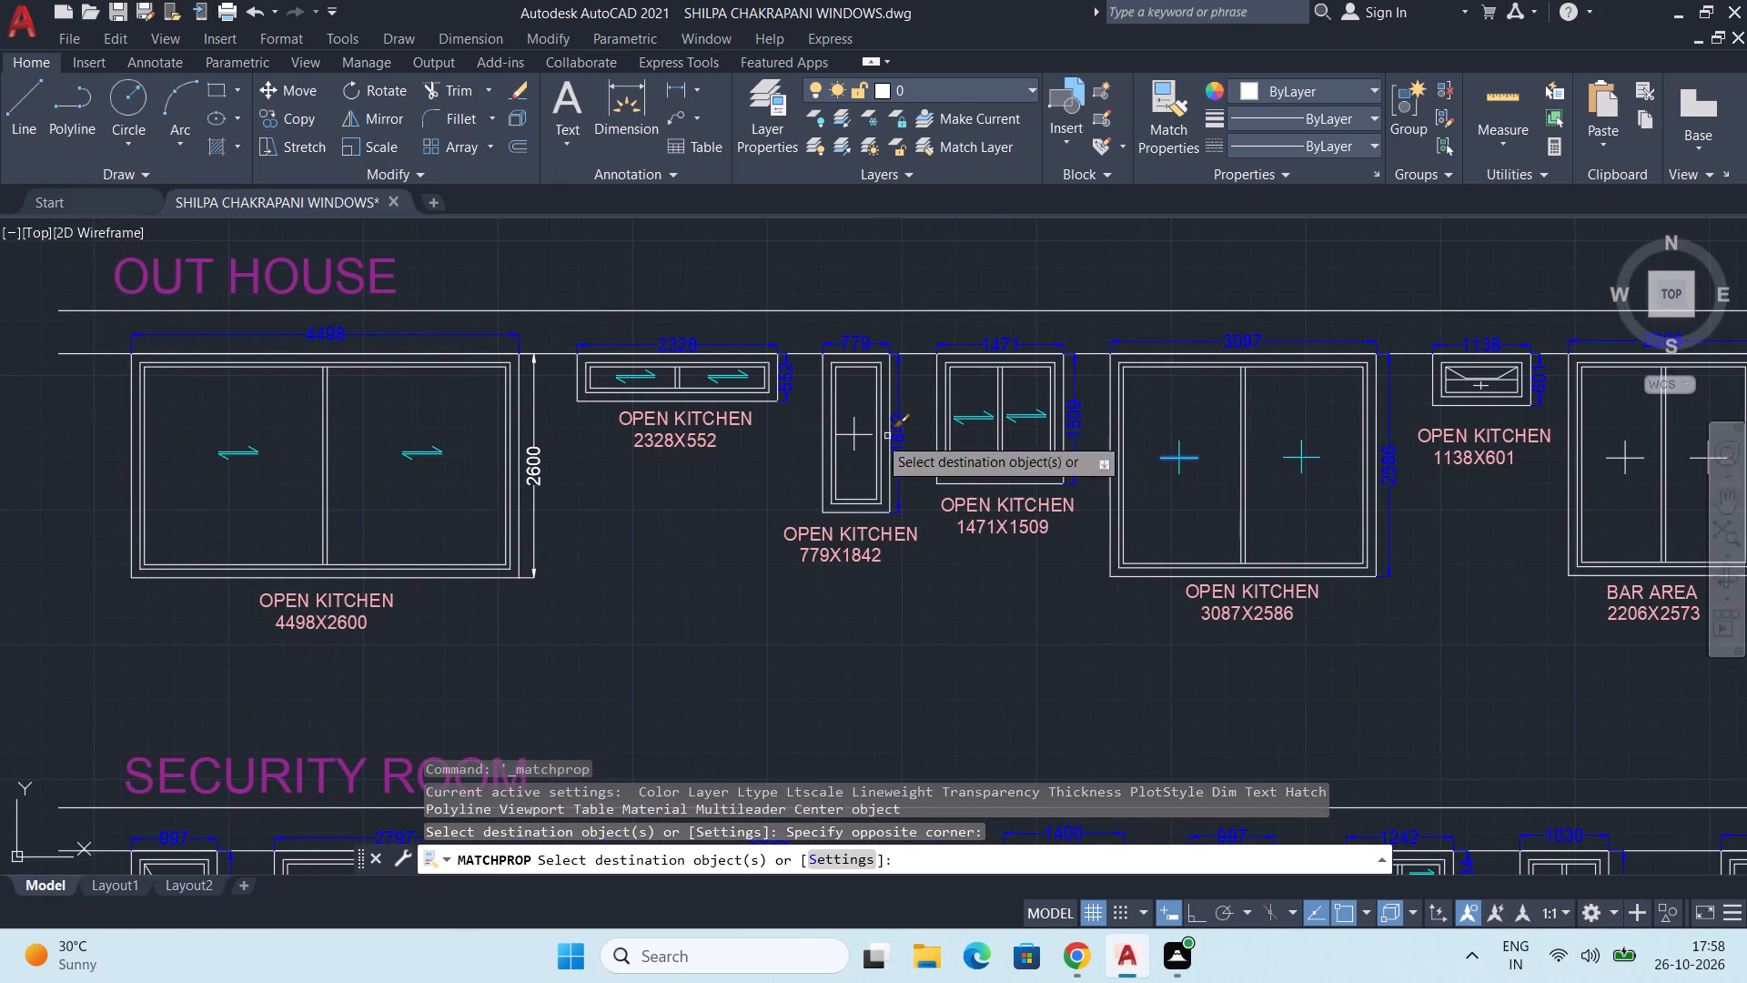
scroll(833, 425, "up", 3)
left_click(803, 351)
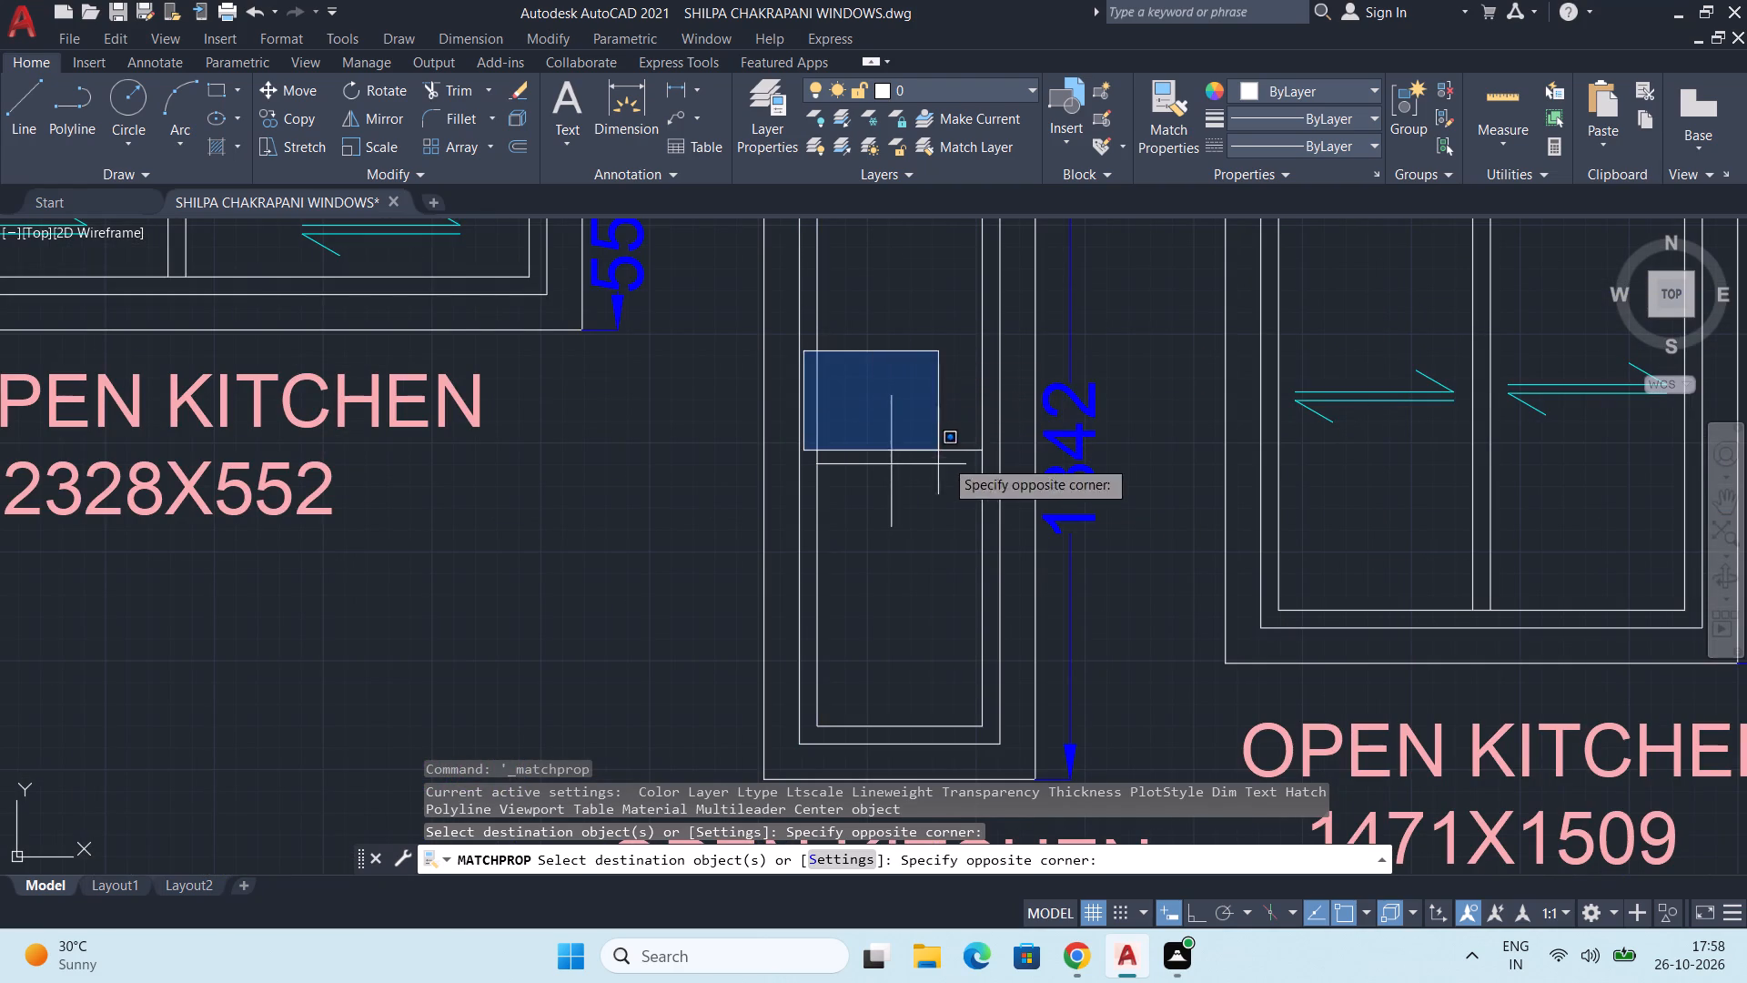
left_click(991, 546)
Apply the matched cyan properties to the cross in the lower pane of the OPEN KITCHEN 1138X601 window.
scroll(1179, 470, "down", 2)
middle_click_drag(1392, 490, 985, 519)
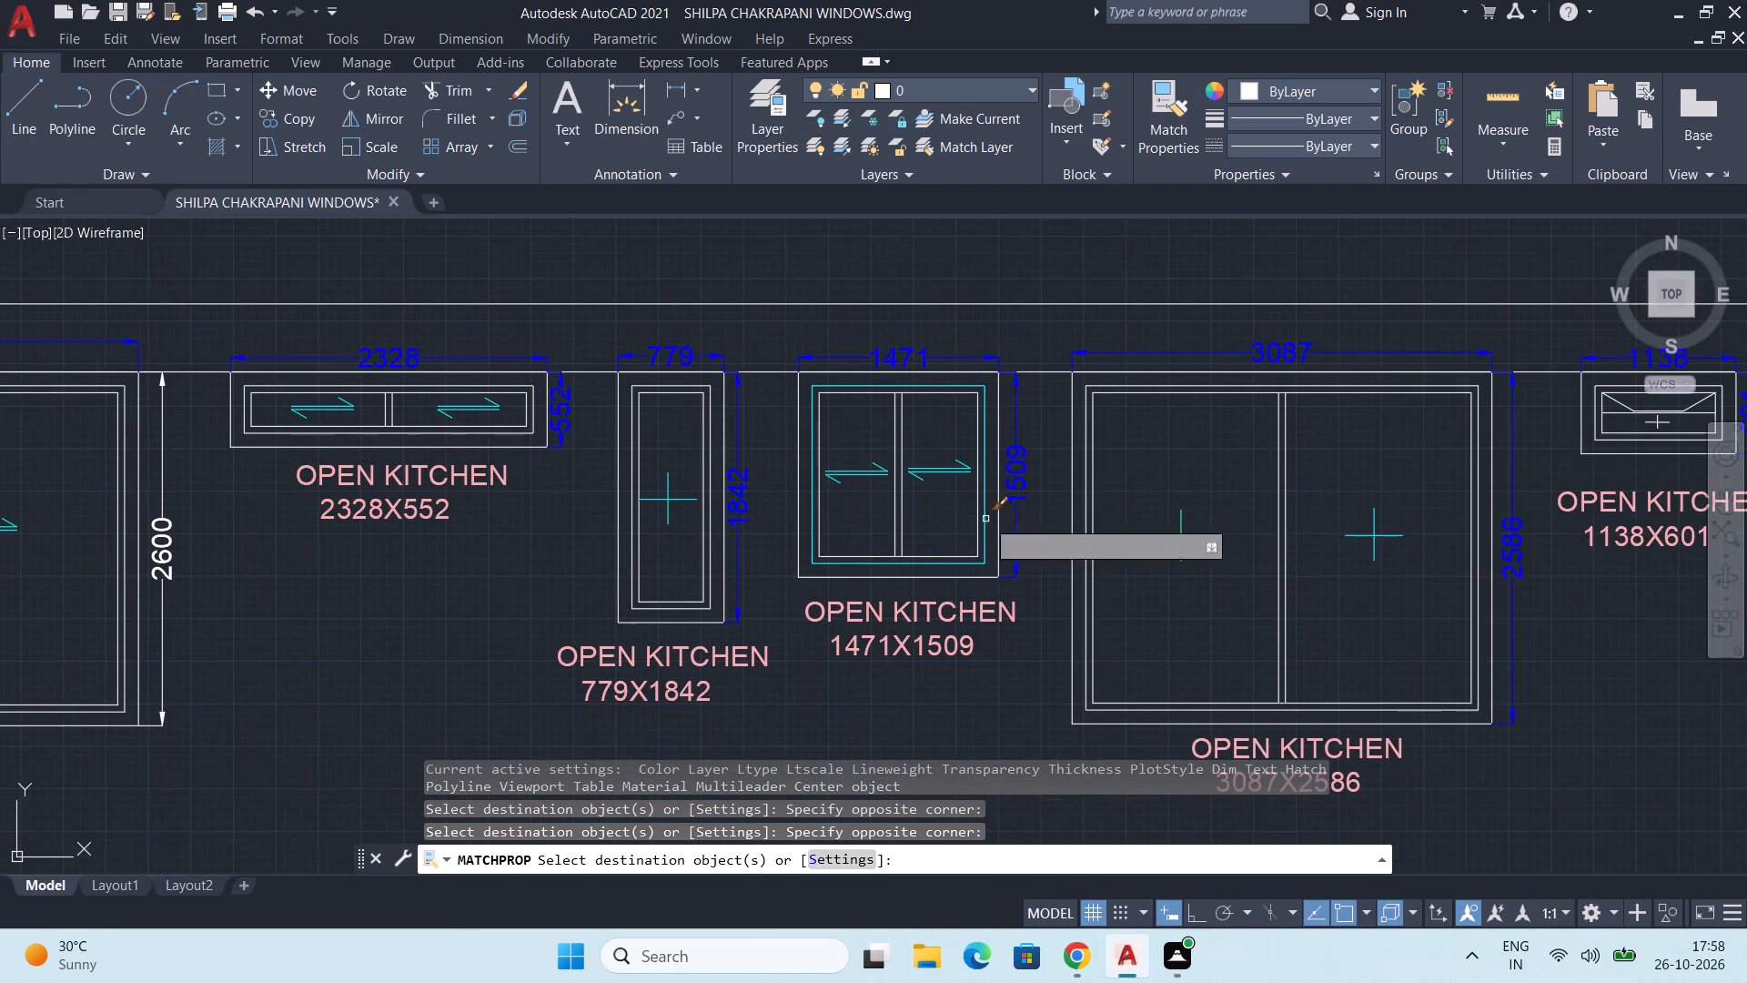
middle_click_drag(1407, 579, 820, 469)
middle_click_drag(1116, 435, 1004, 449)
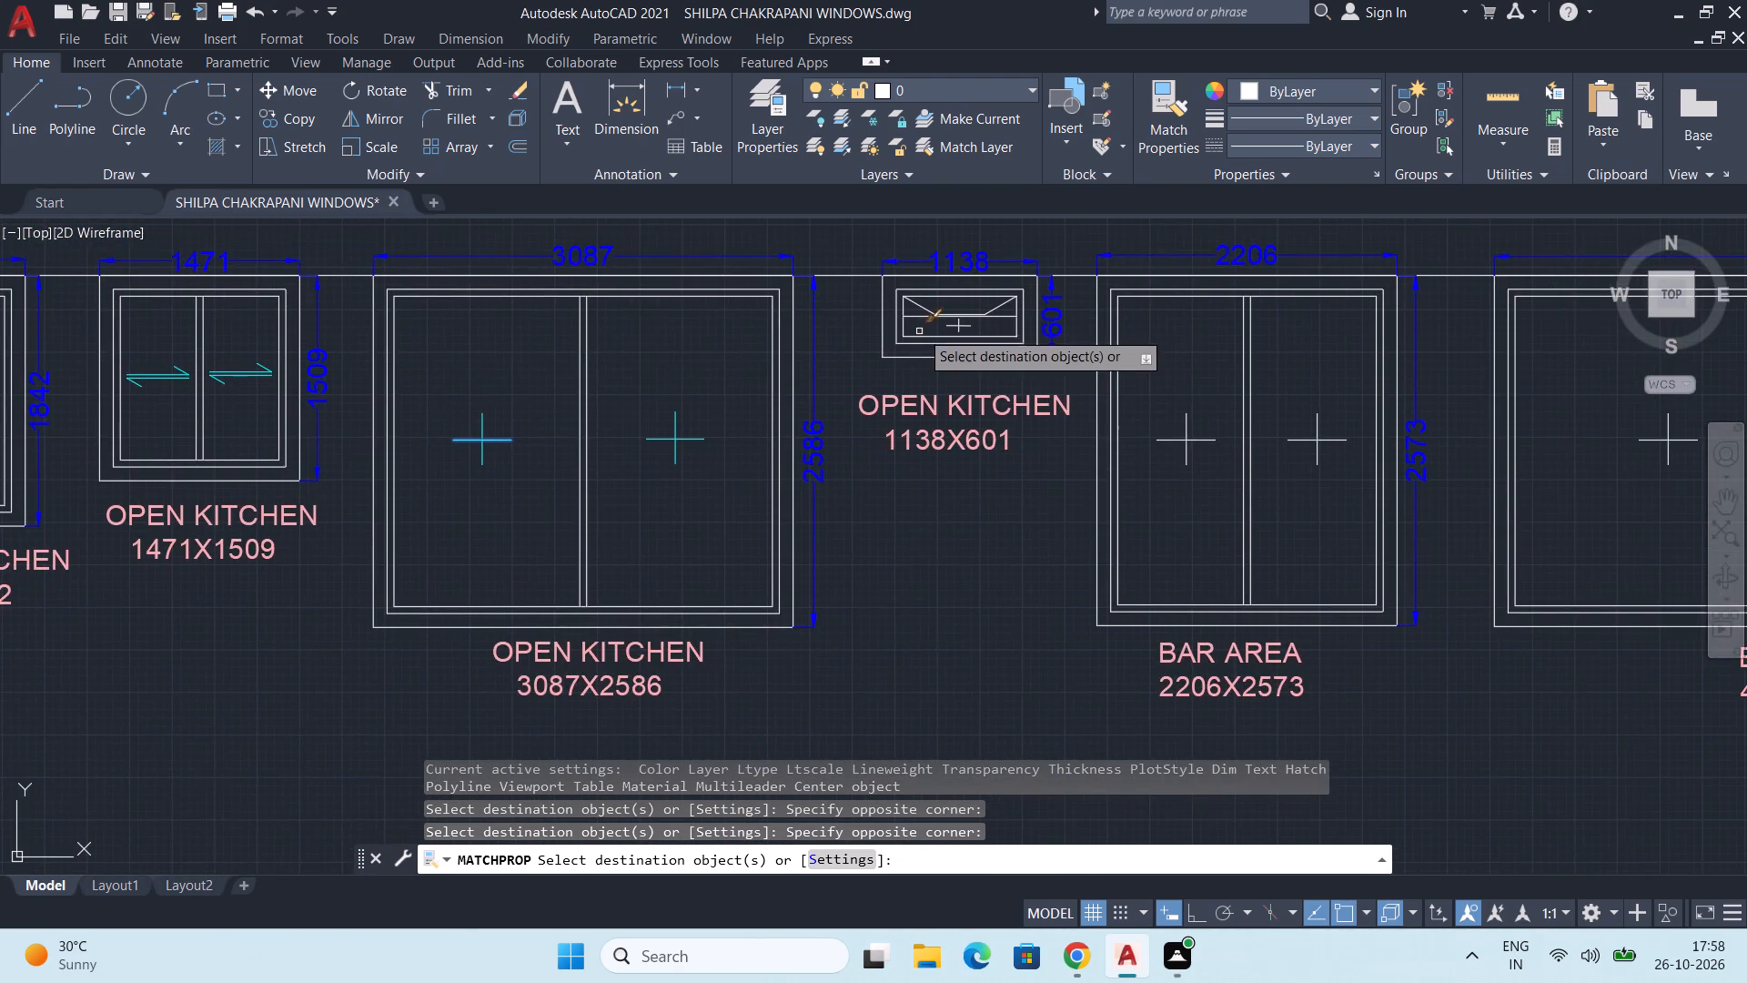
scroll(924, 329, "up", 3)
middle_click_drag(985, 332, 996, 436)
scroll(963, 403, "up", 2)
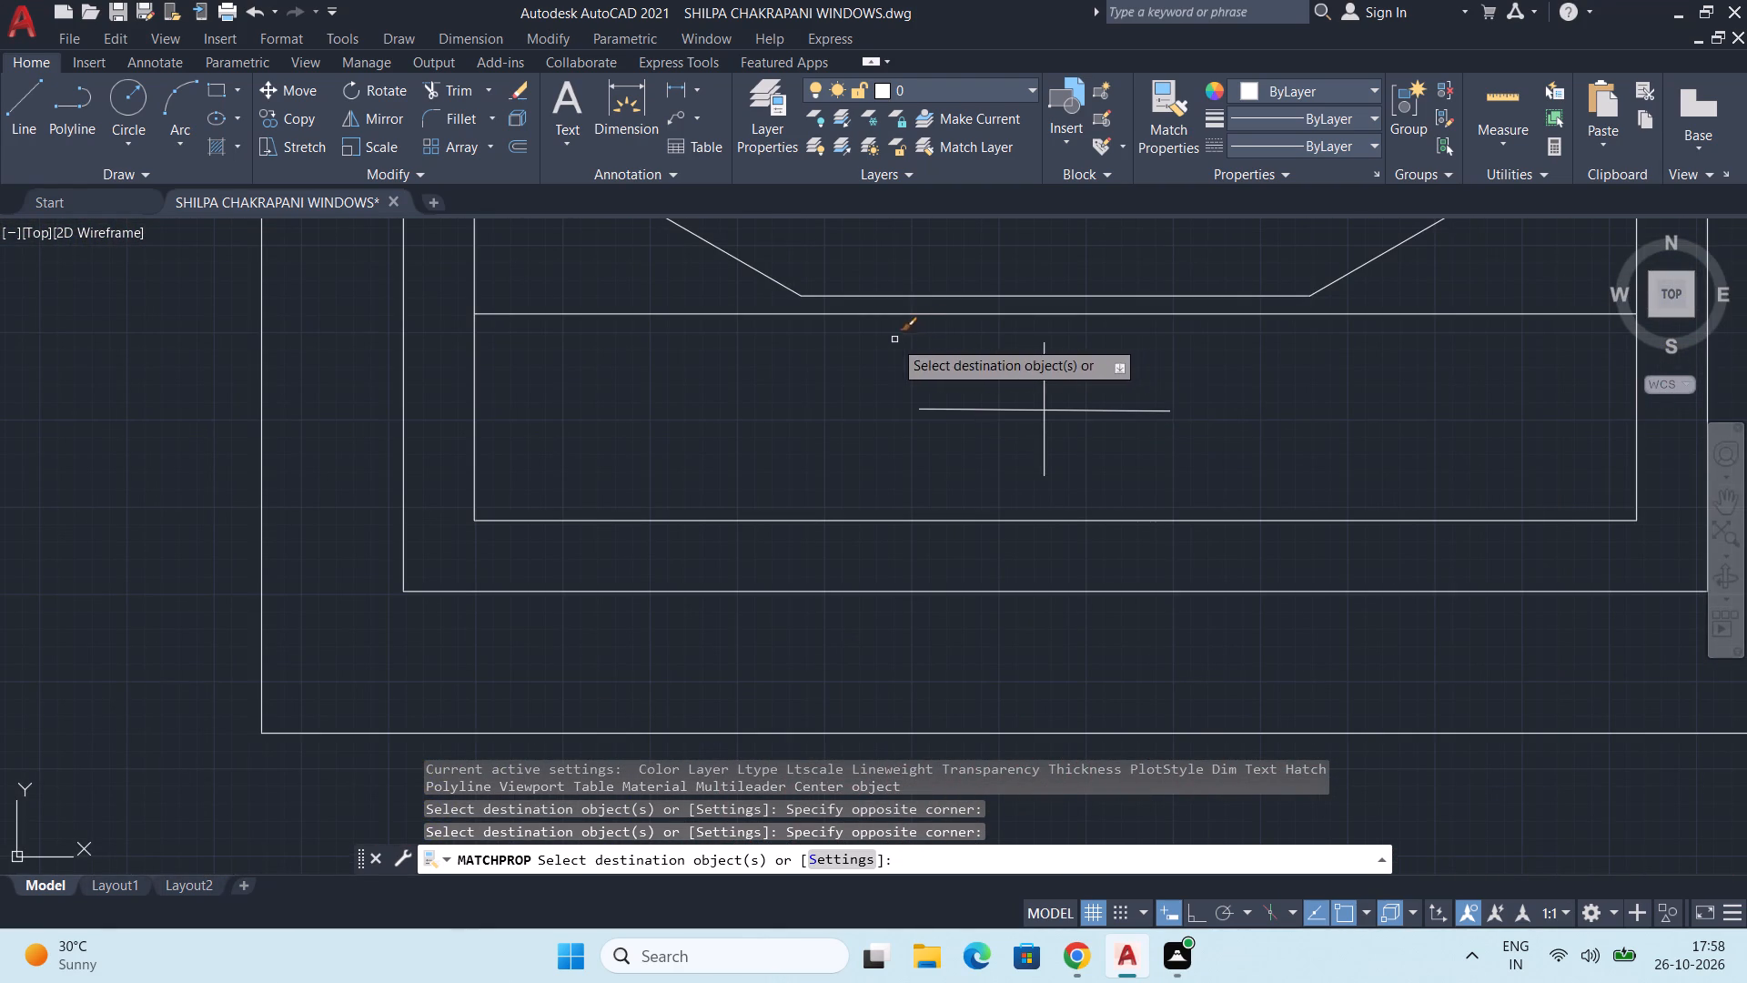
left_click(894, 339)
left_click(1258, 484)
Apply the matched cyan properties to the crosses in both panes of the BAR AREA 2206X2573 window.
scroll(1257, 484, "down", 3)
middle_click_drag(1333, 550, 787, 456)
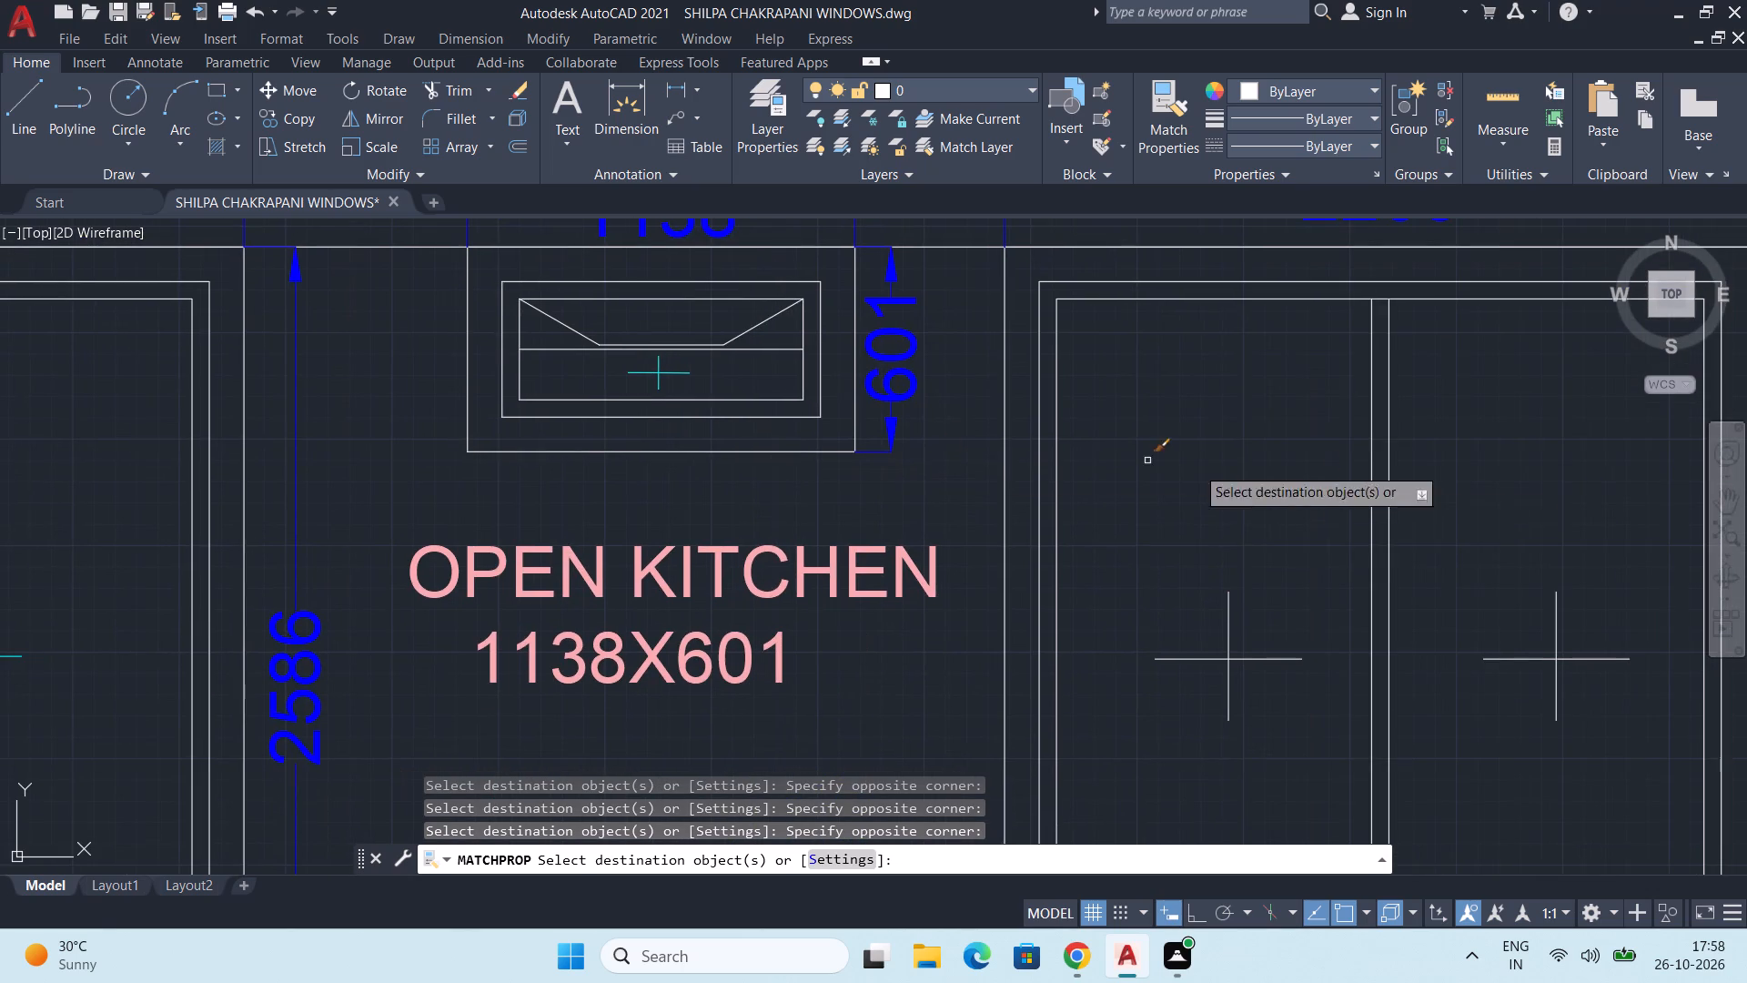
left_click(1114, 543)
middle_click_drag(1200, 558, 1131, 397)
left_click(1269, 547)
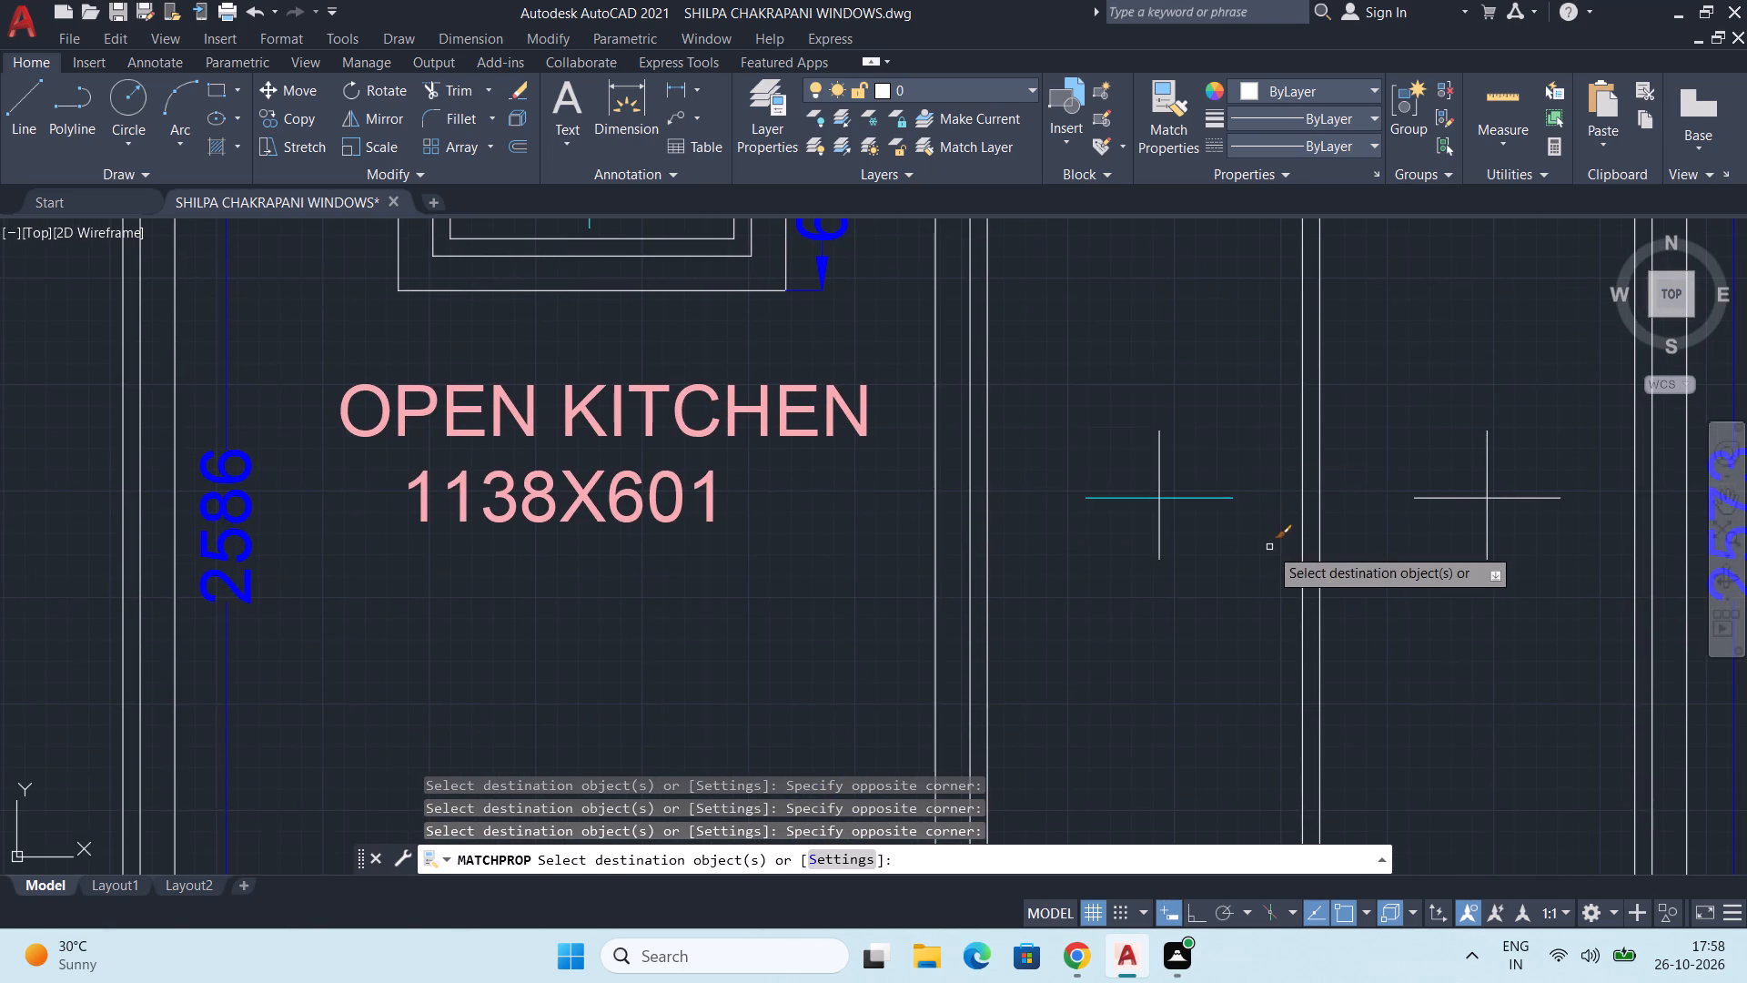
left_click(1064, 384)
left_click(1267, 633)
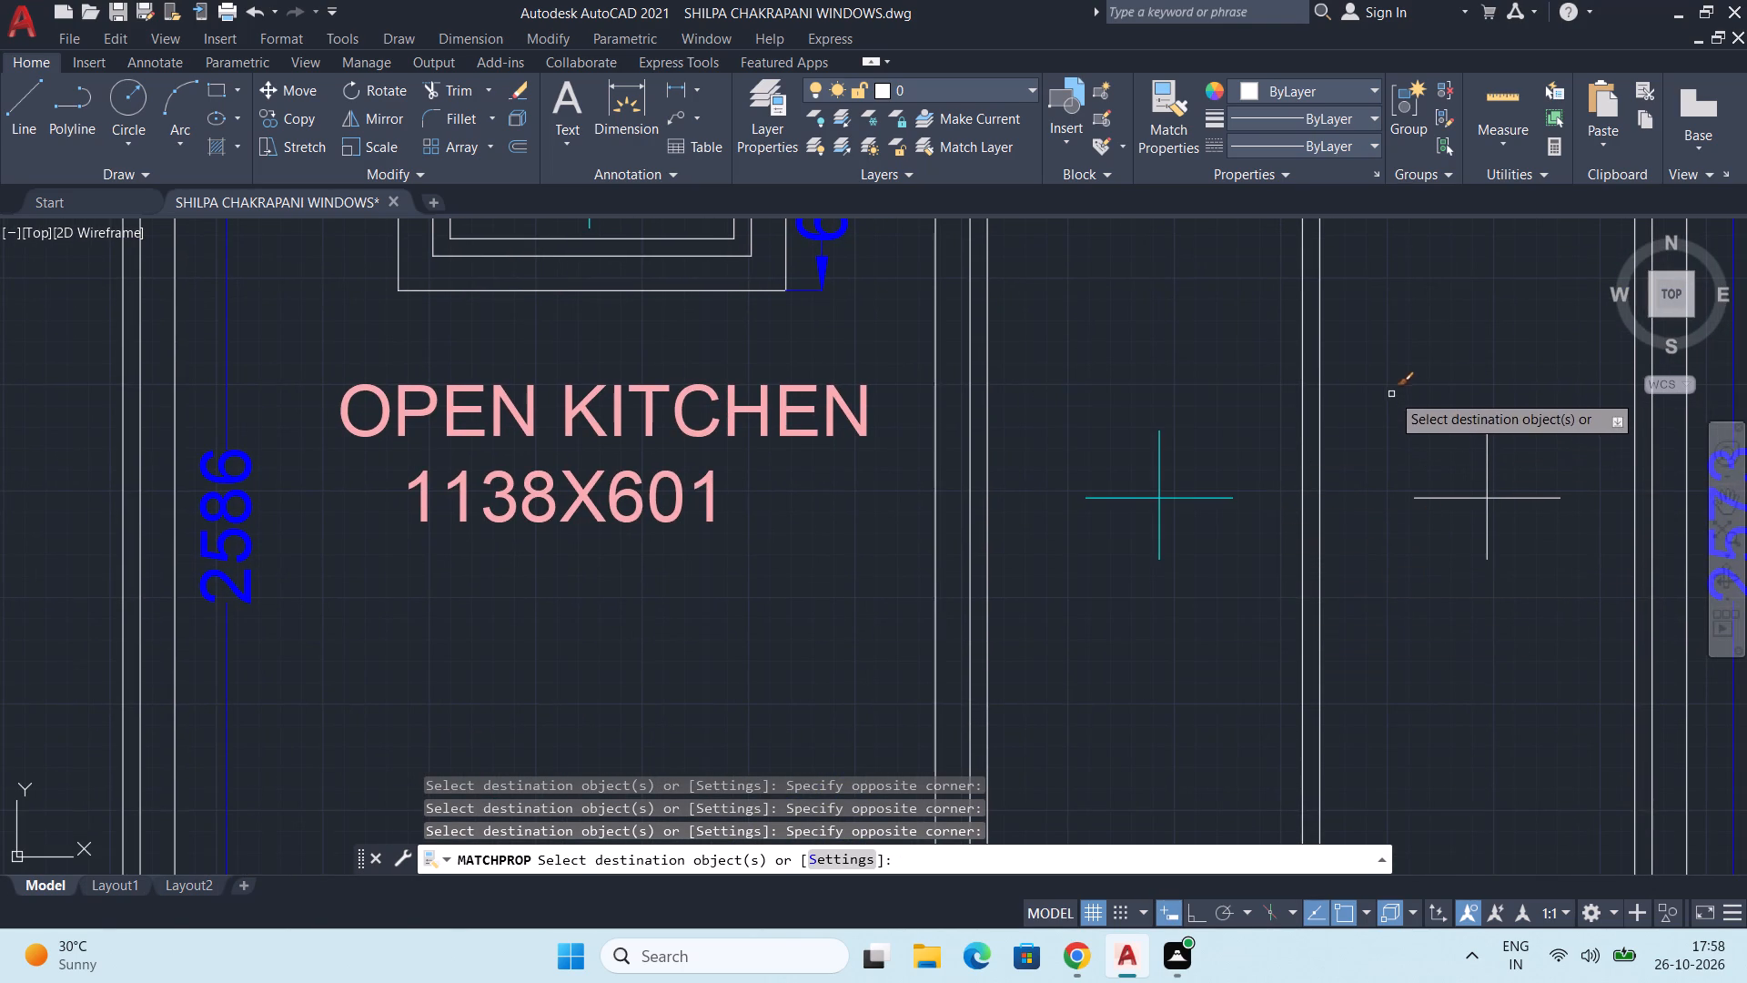
left_click(1391, 392)
left_click(1584, 653)
Apply the matched cyan properties to the crosses in both panes of the BAR AREA 4893X2580 window.
scroll(1392, 579, "down", 3)
middle_click_drag(1397, 585, 1243, 554)
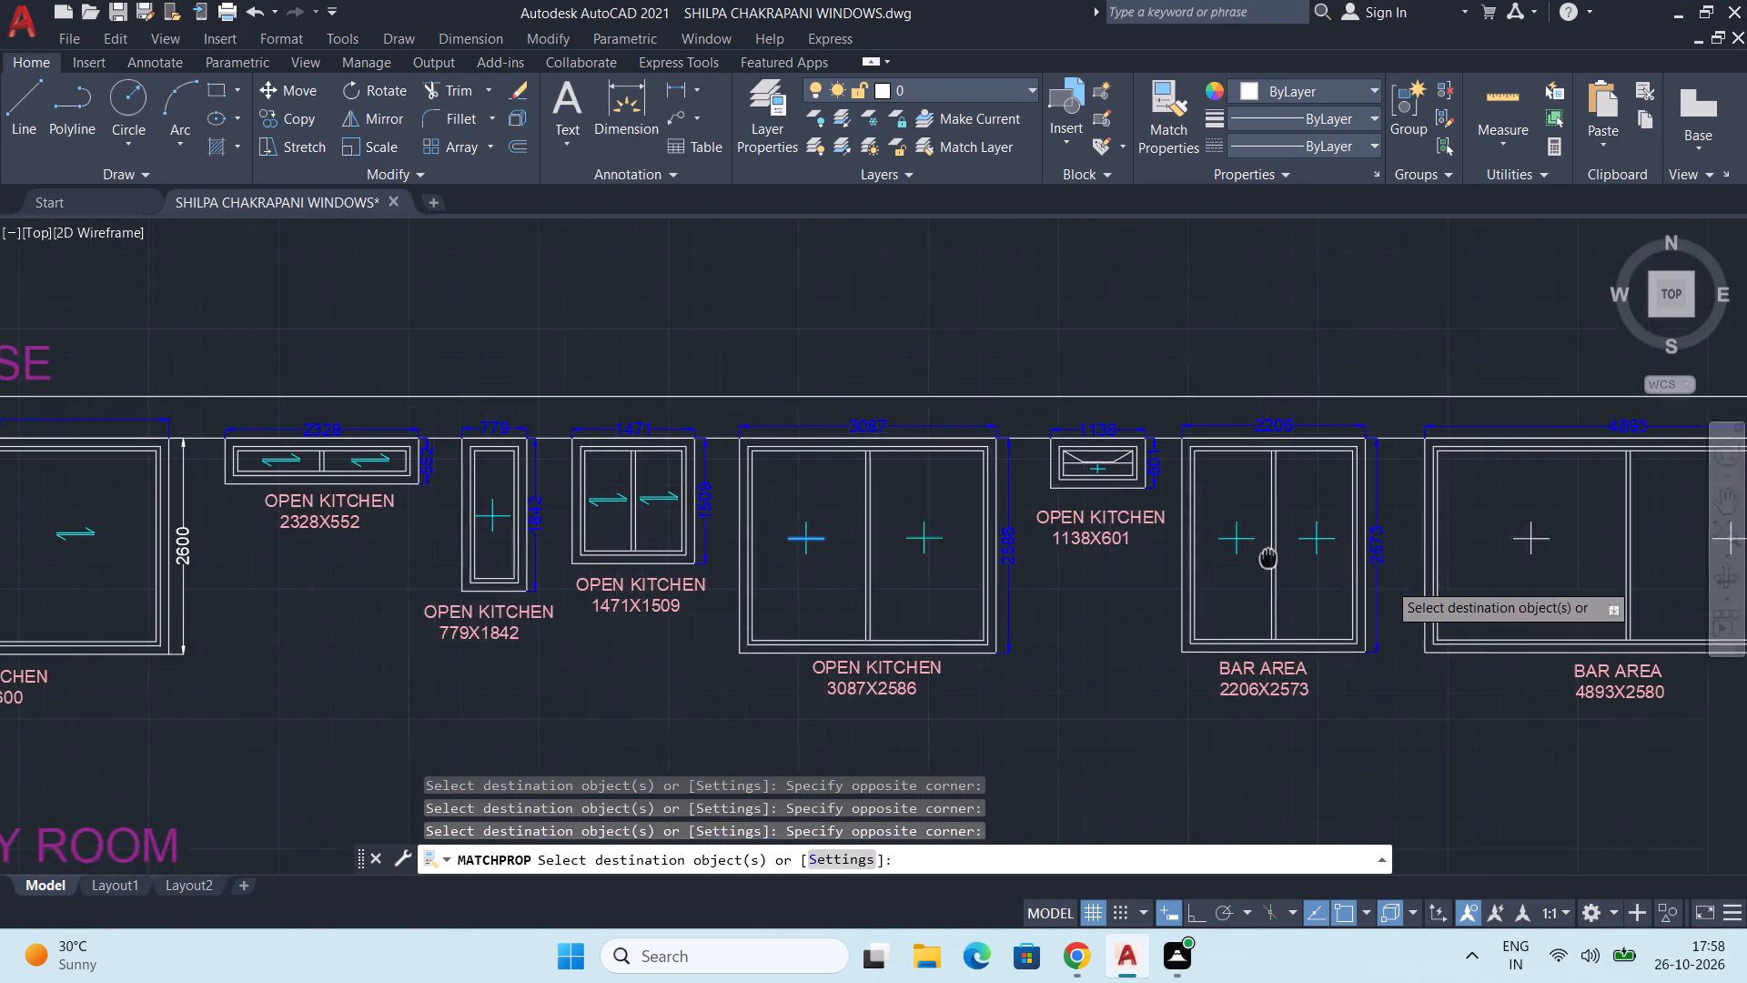
middle_click_drag(1243, 554, 968, 548)
left_click(1179, 490)
left_click_drag(1292, 605, 1284, 596)
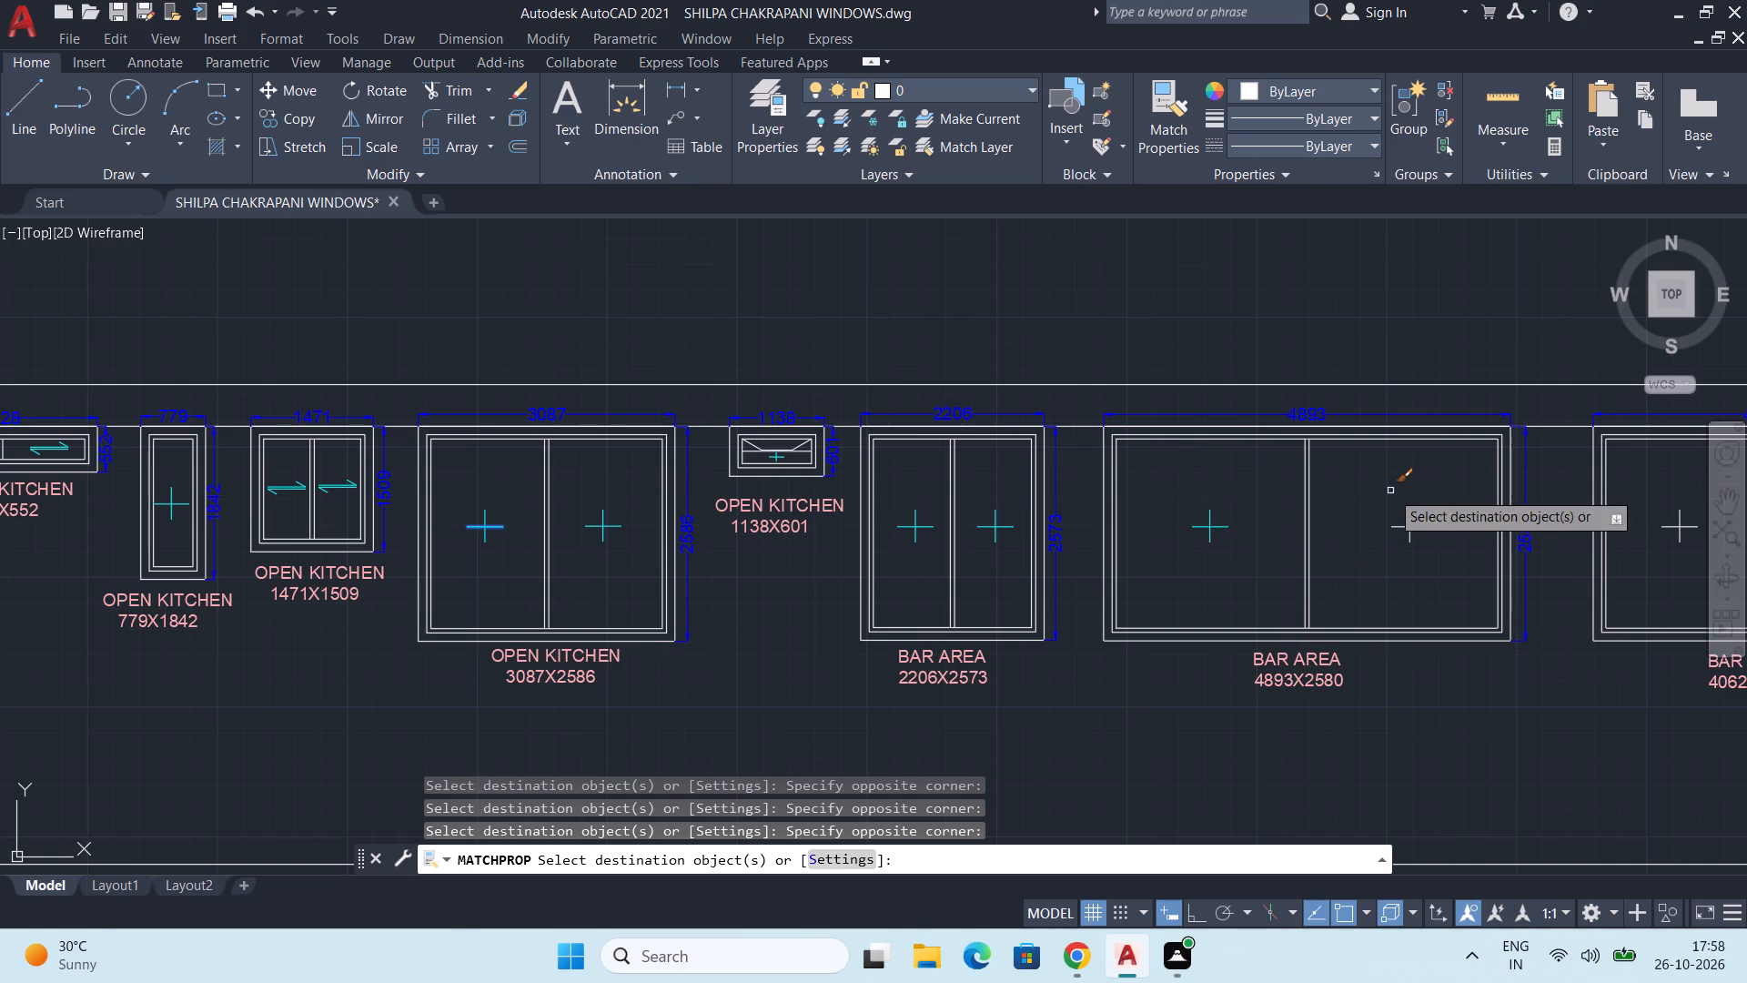
left_click(1388, 491)
left_click(1445, 585)
Apply the matched cyan properties to the crosses in both panes of the BAR AREA 4062X2580 window.
middle_click_drag(1412, 575, 961, 532)
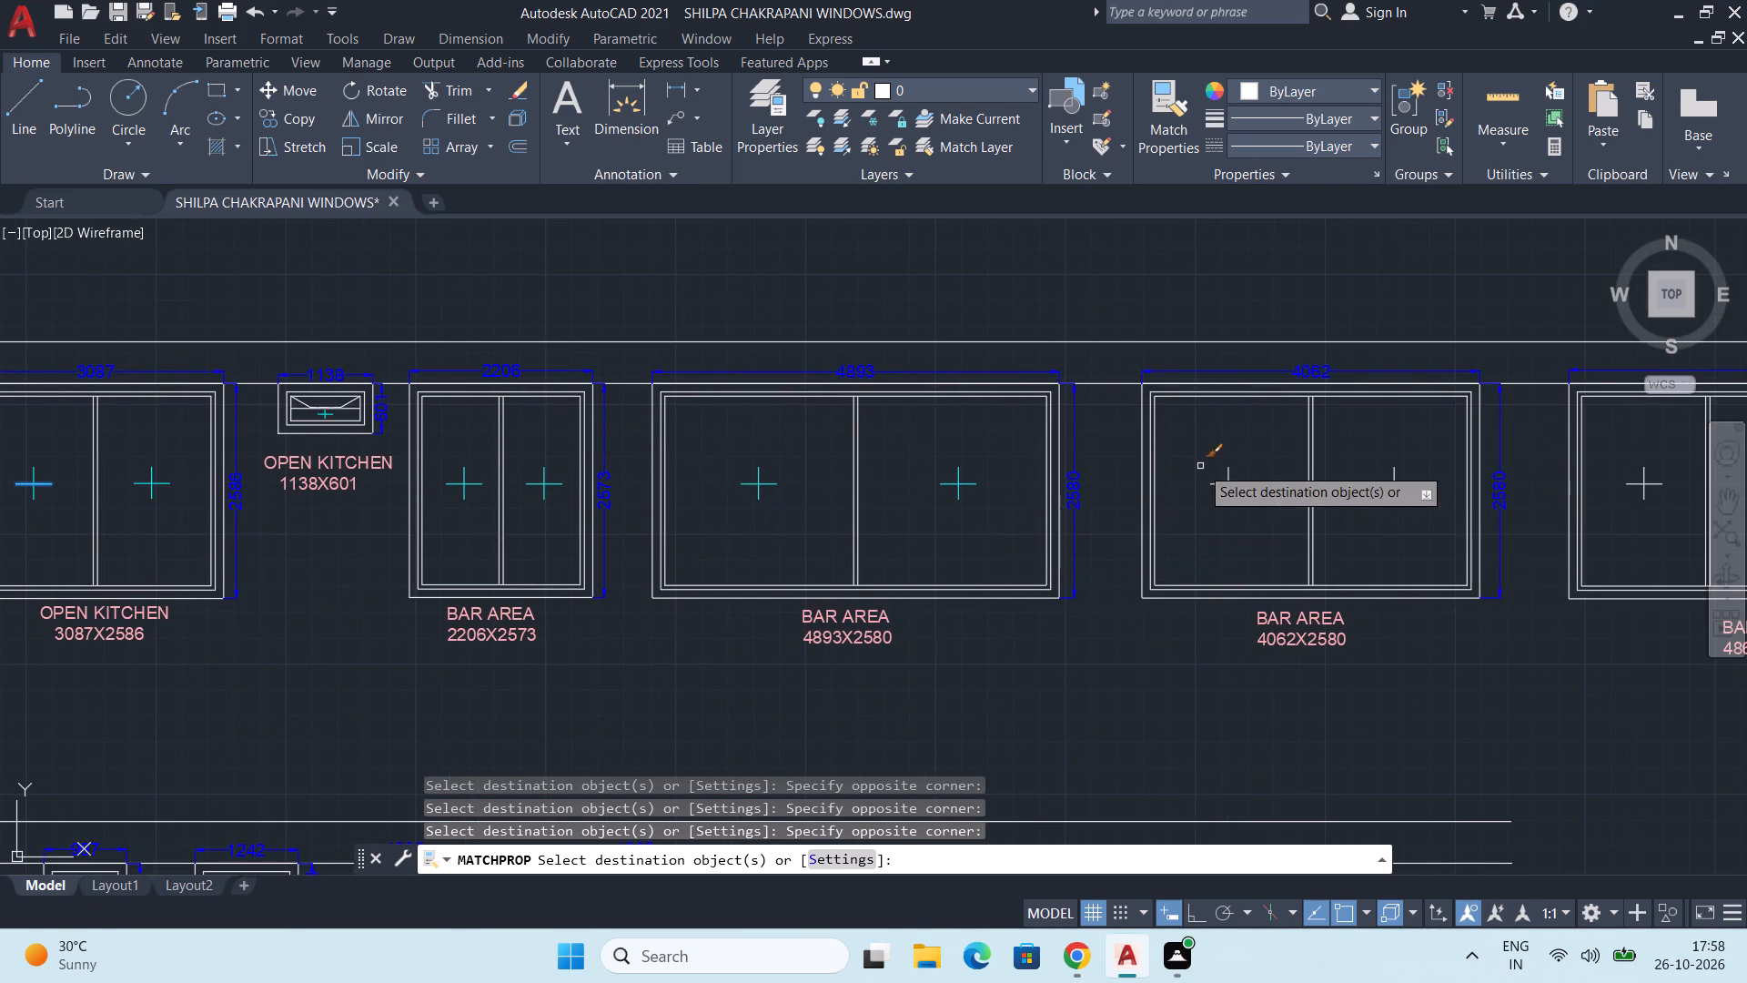
left_click(1203, 451)
left_click(1265, 522)
left_click(1354, 446)
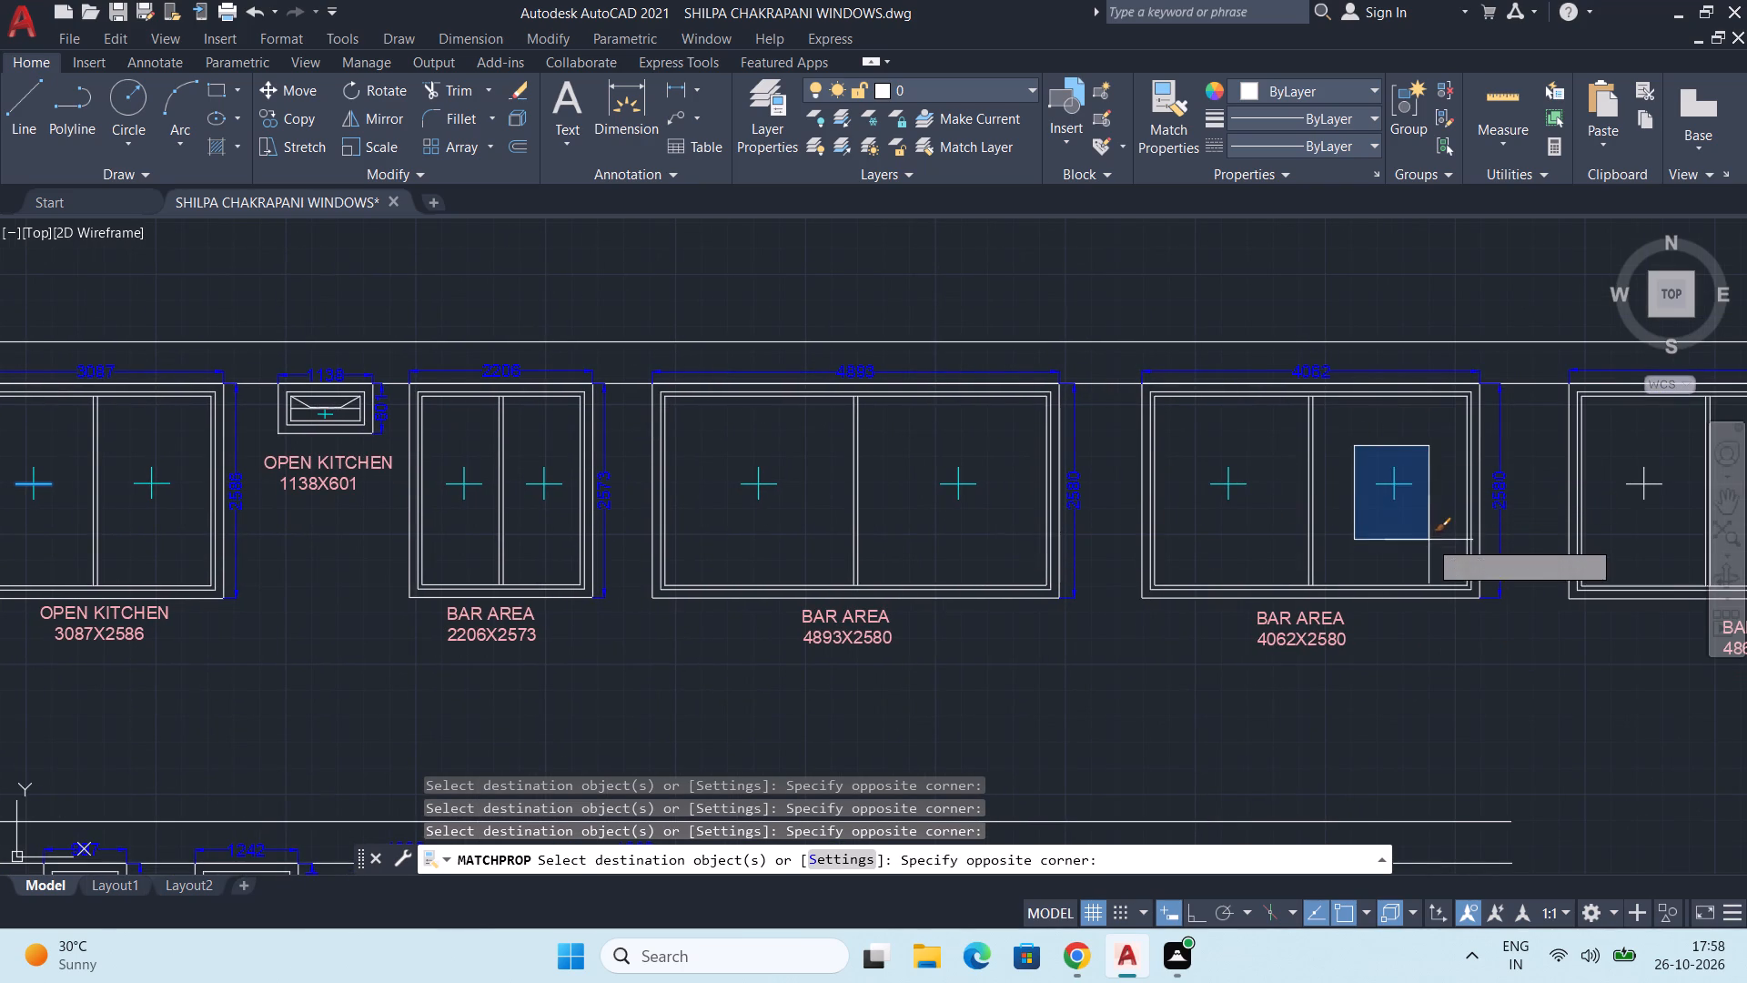
left_click(1429, 540)
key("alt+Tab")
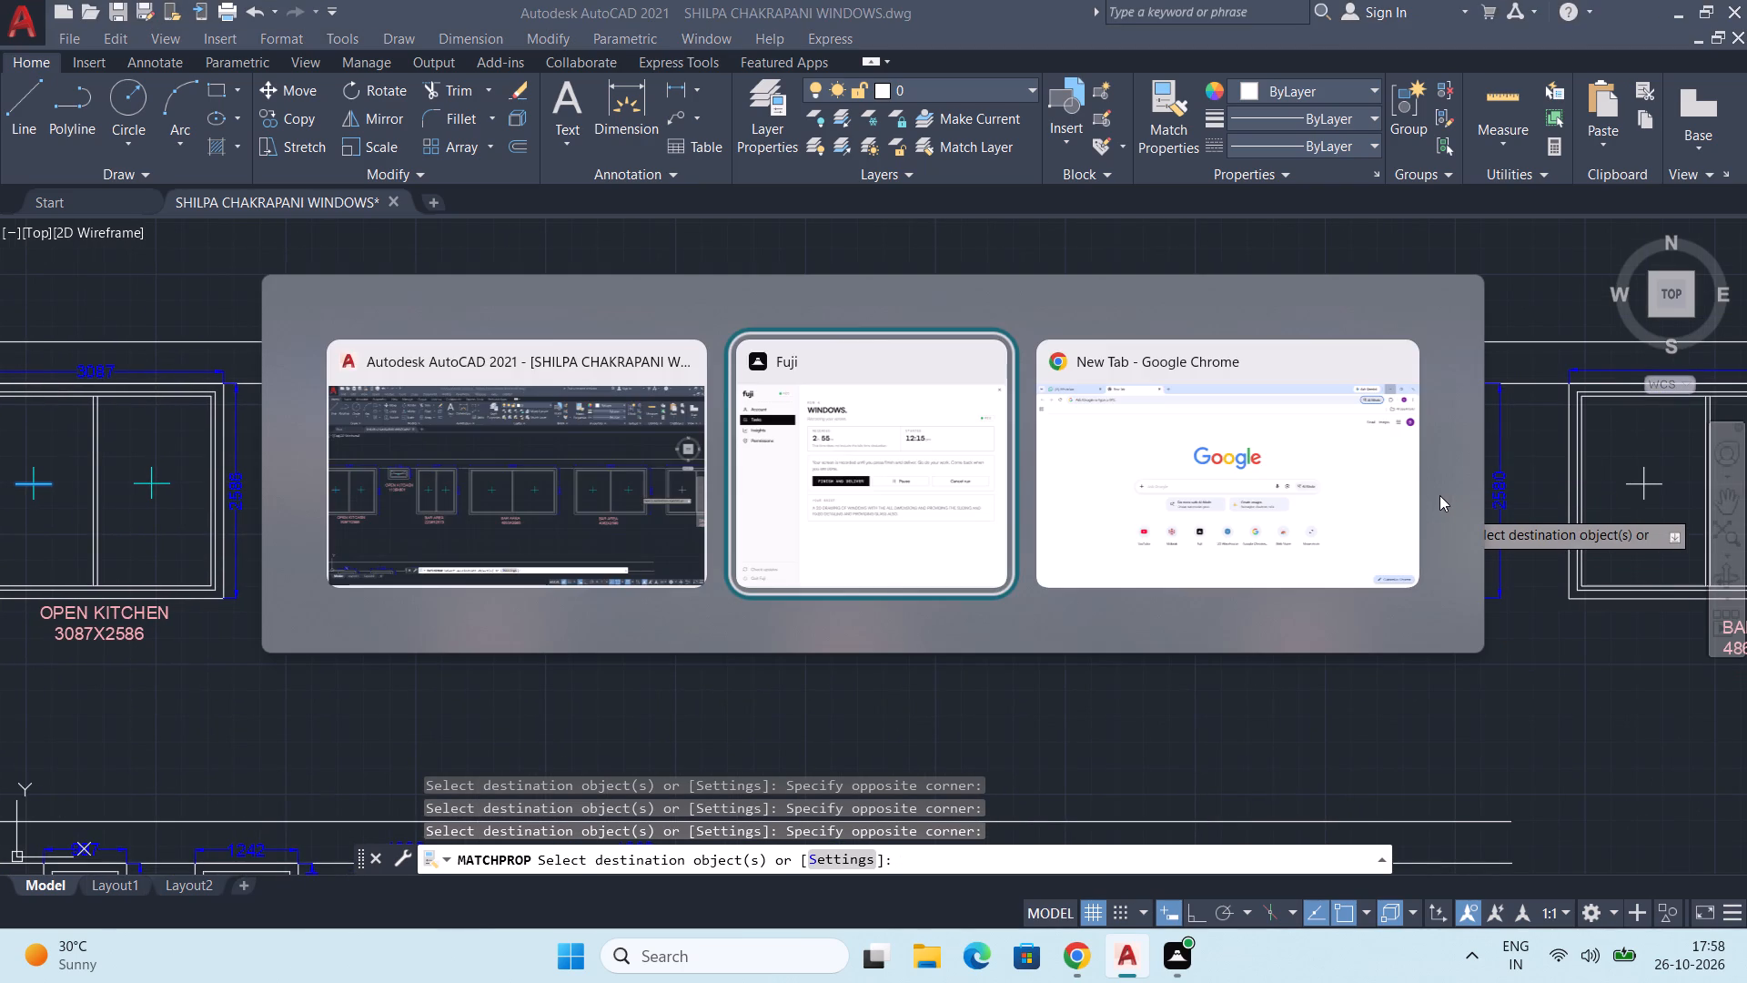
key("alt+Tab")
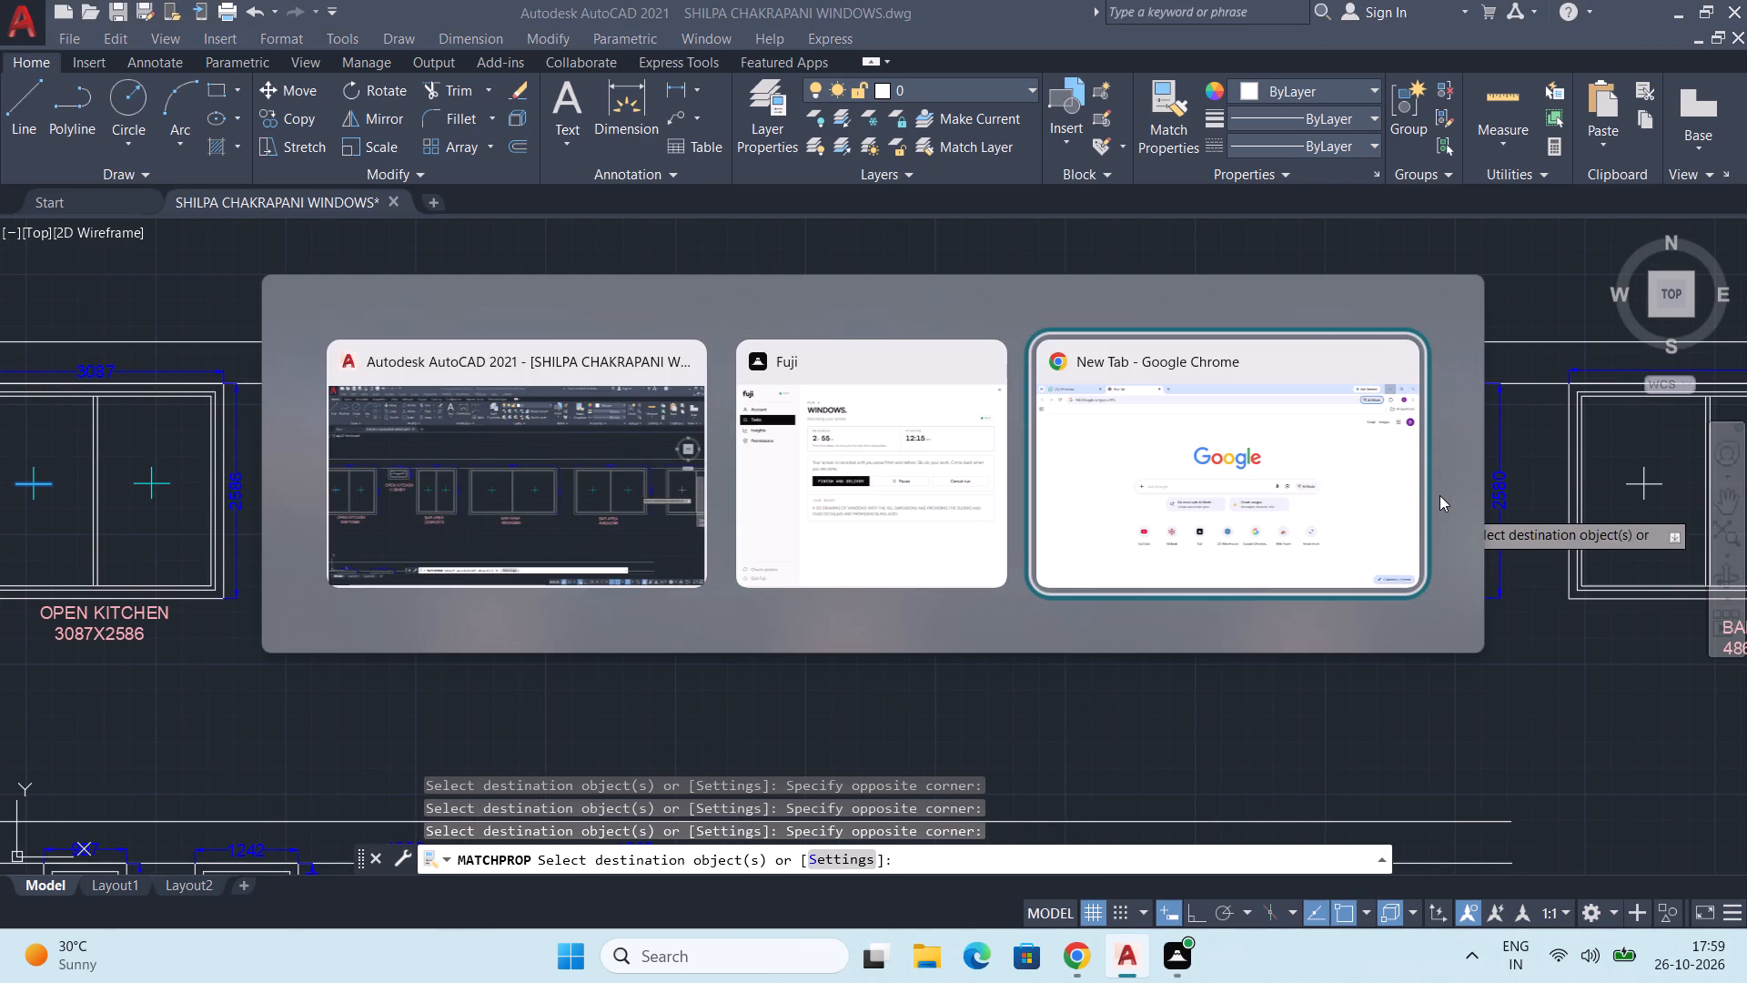
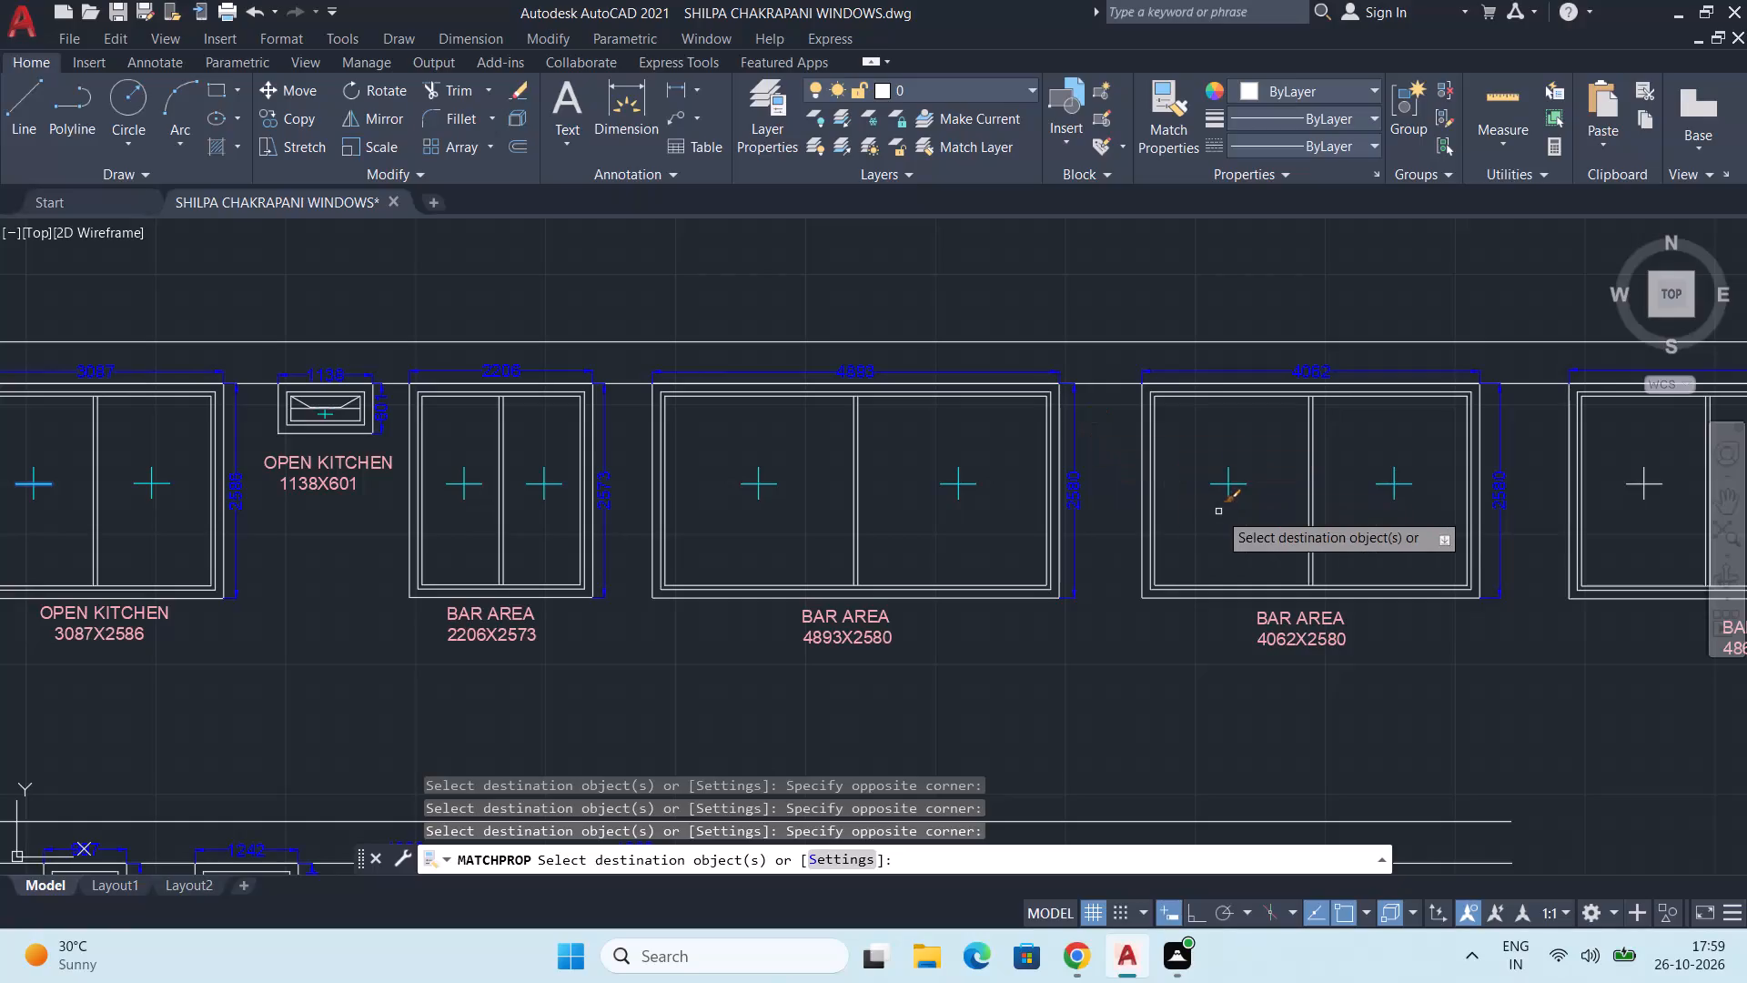
Apply the matched cyan properties to the cross in the first pane of the BAR AREA 4862X2589 window.
middle_click_drag(1366, 526, 1000, 496)
scroll(1176, 506, "up", 1)
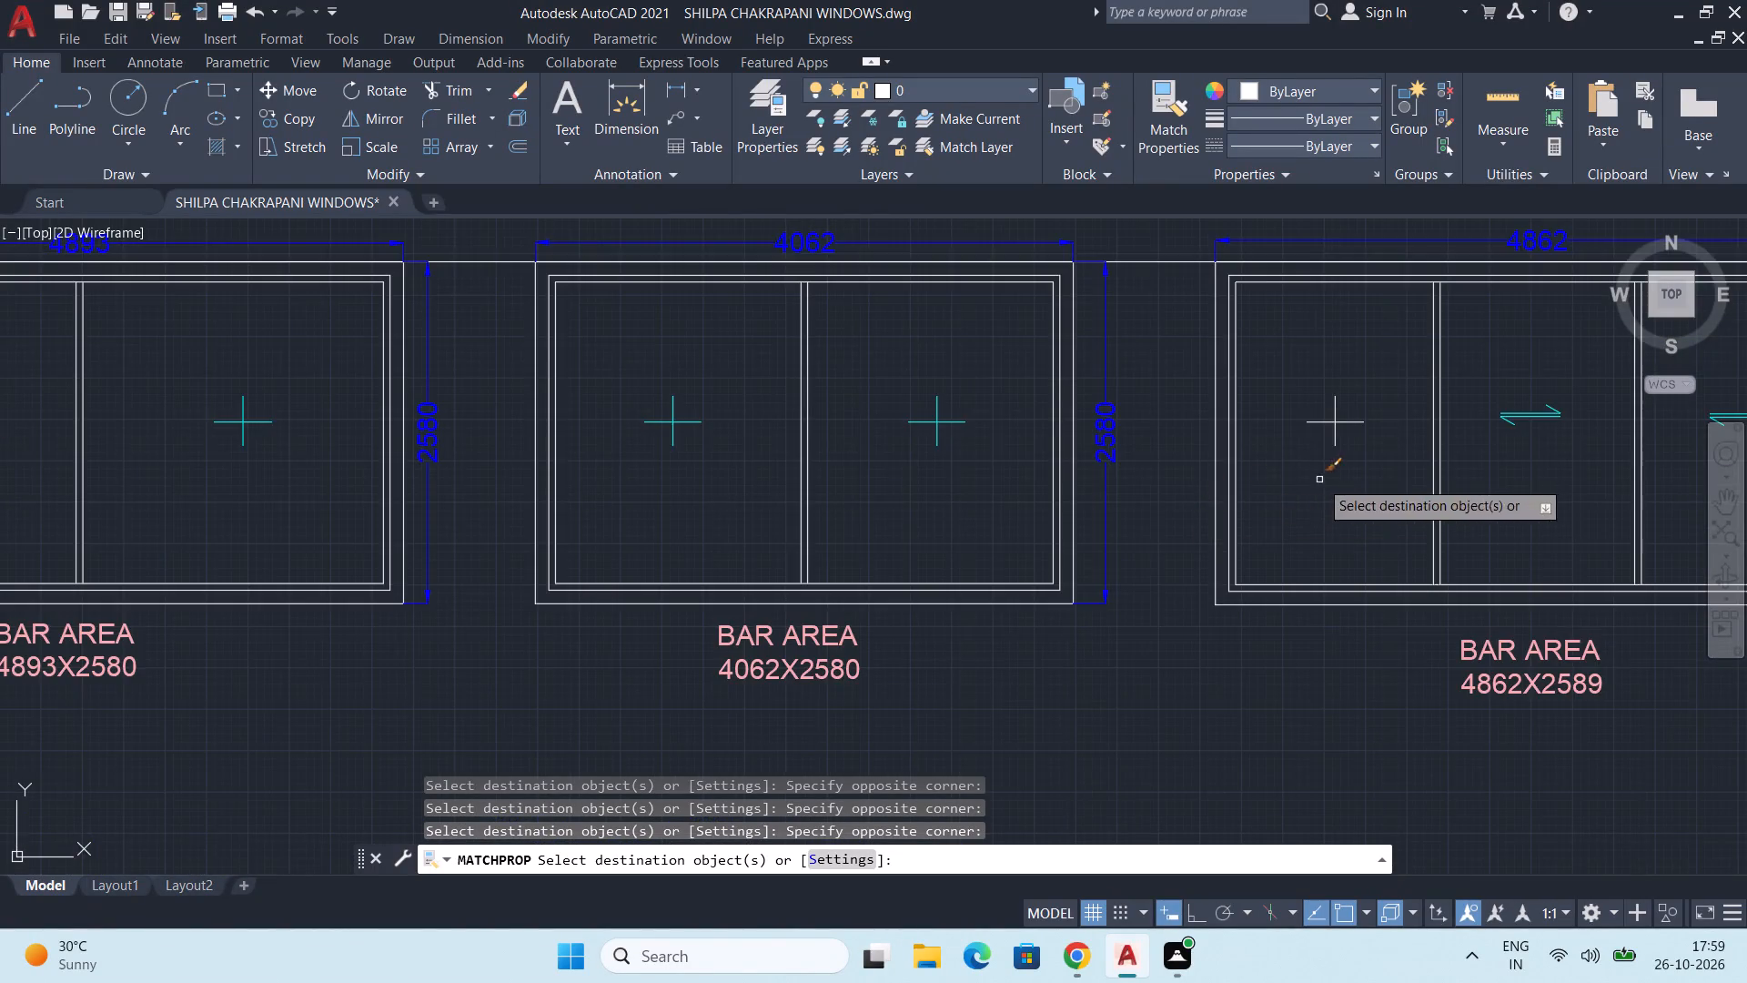
middle_click_drag(1312, 478, 1150, 471)
left_click_drag(1130, 373, 1143, 380)
left_click(1242, 491)
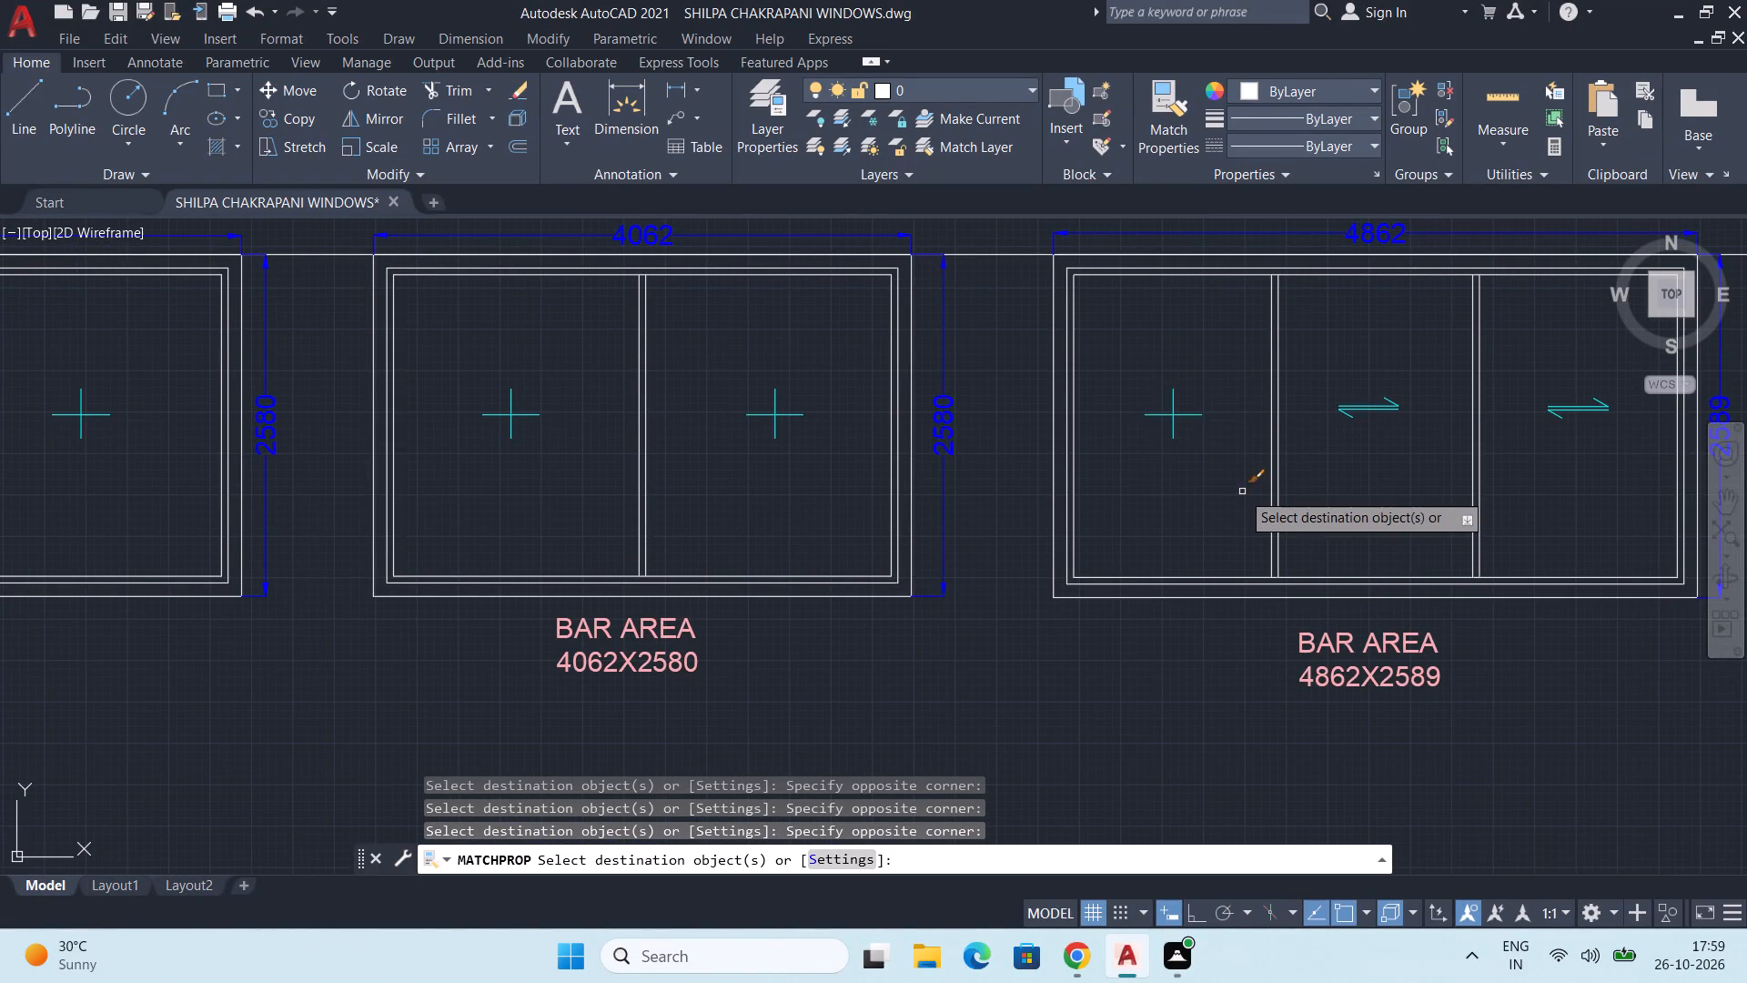
Apply the matched cyan properties to the cross in the SECURITY ROOM 997X3190 unit.
scroll(1269, 501, "down", 2)
middle_click_drag(1463, 564, 1424, 455)
middle_click_drag(692, 781, 1187, 605)
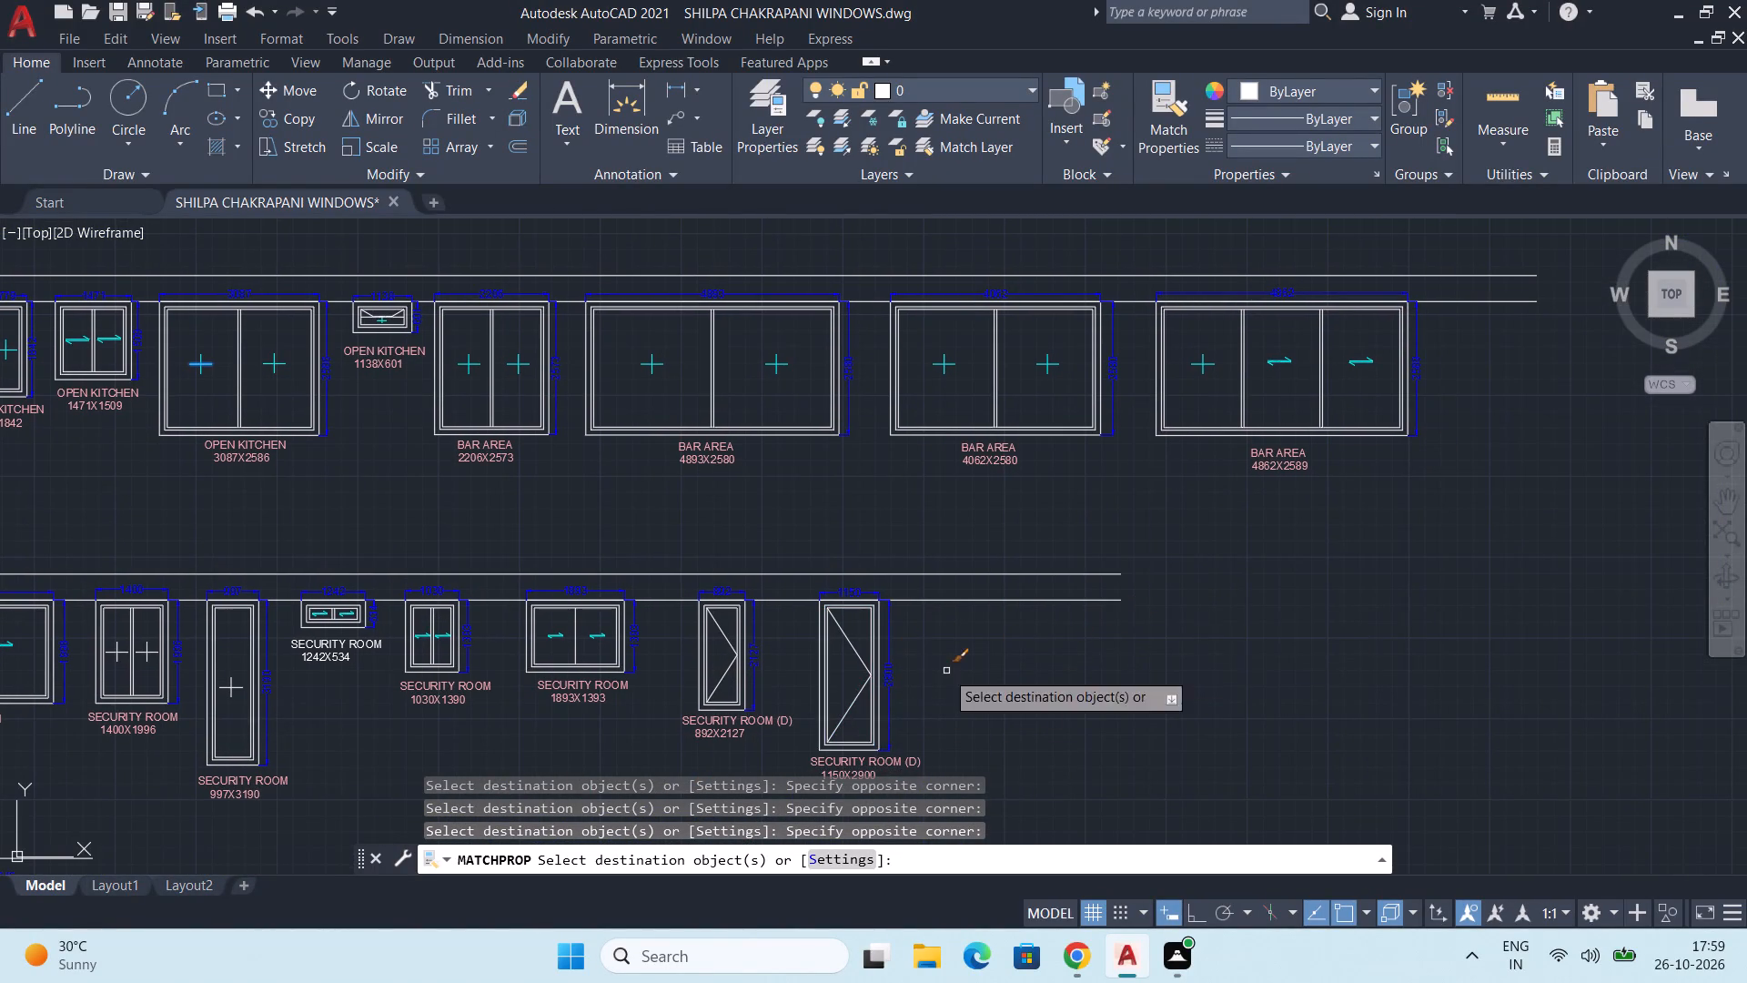
middle_click_drag(945, 671, 1320, 559)
middle_click_drag(805, 648, 1207, 589)
scroll(953, 536, "up", 2)
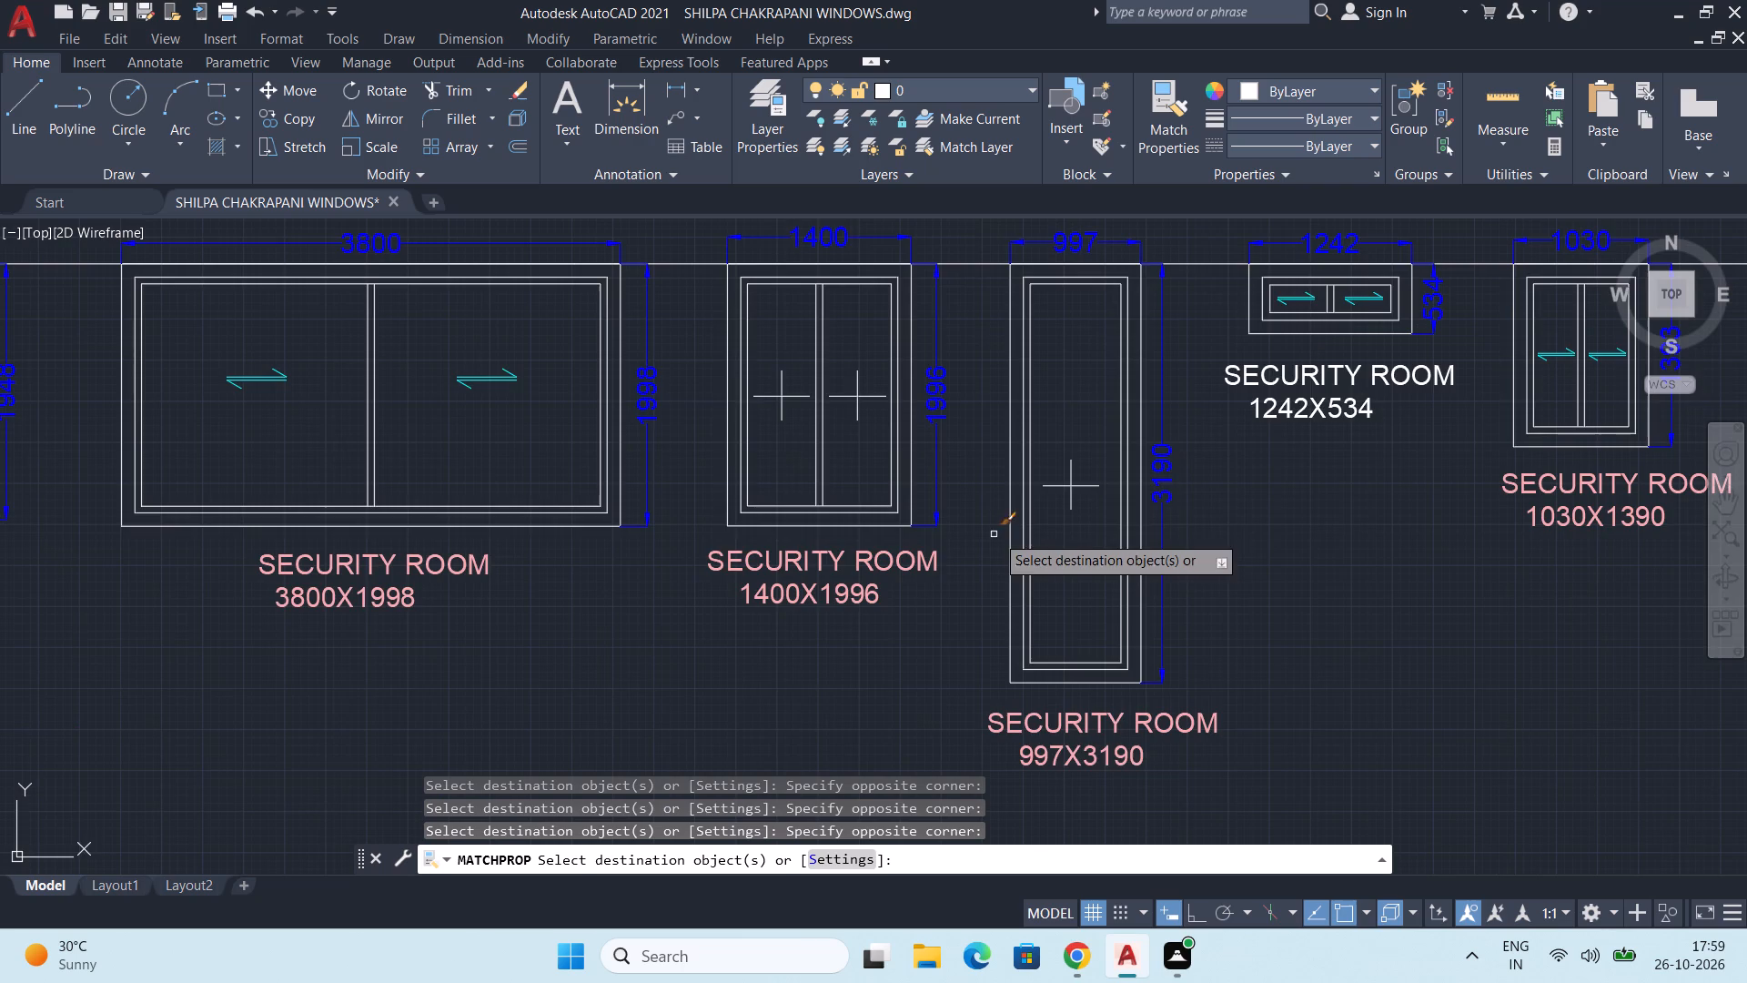
scroll(1057, 492, "up", 1)
left_click(1017, 418)
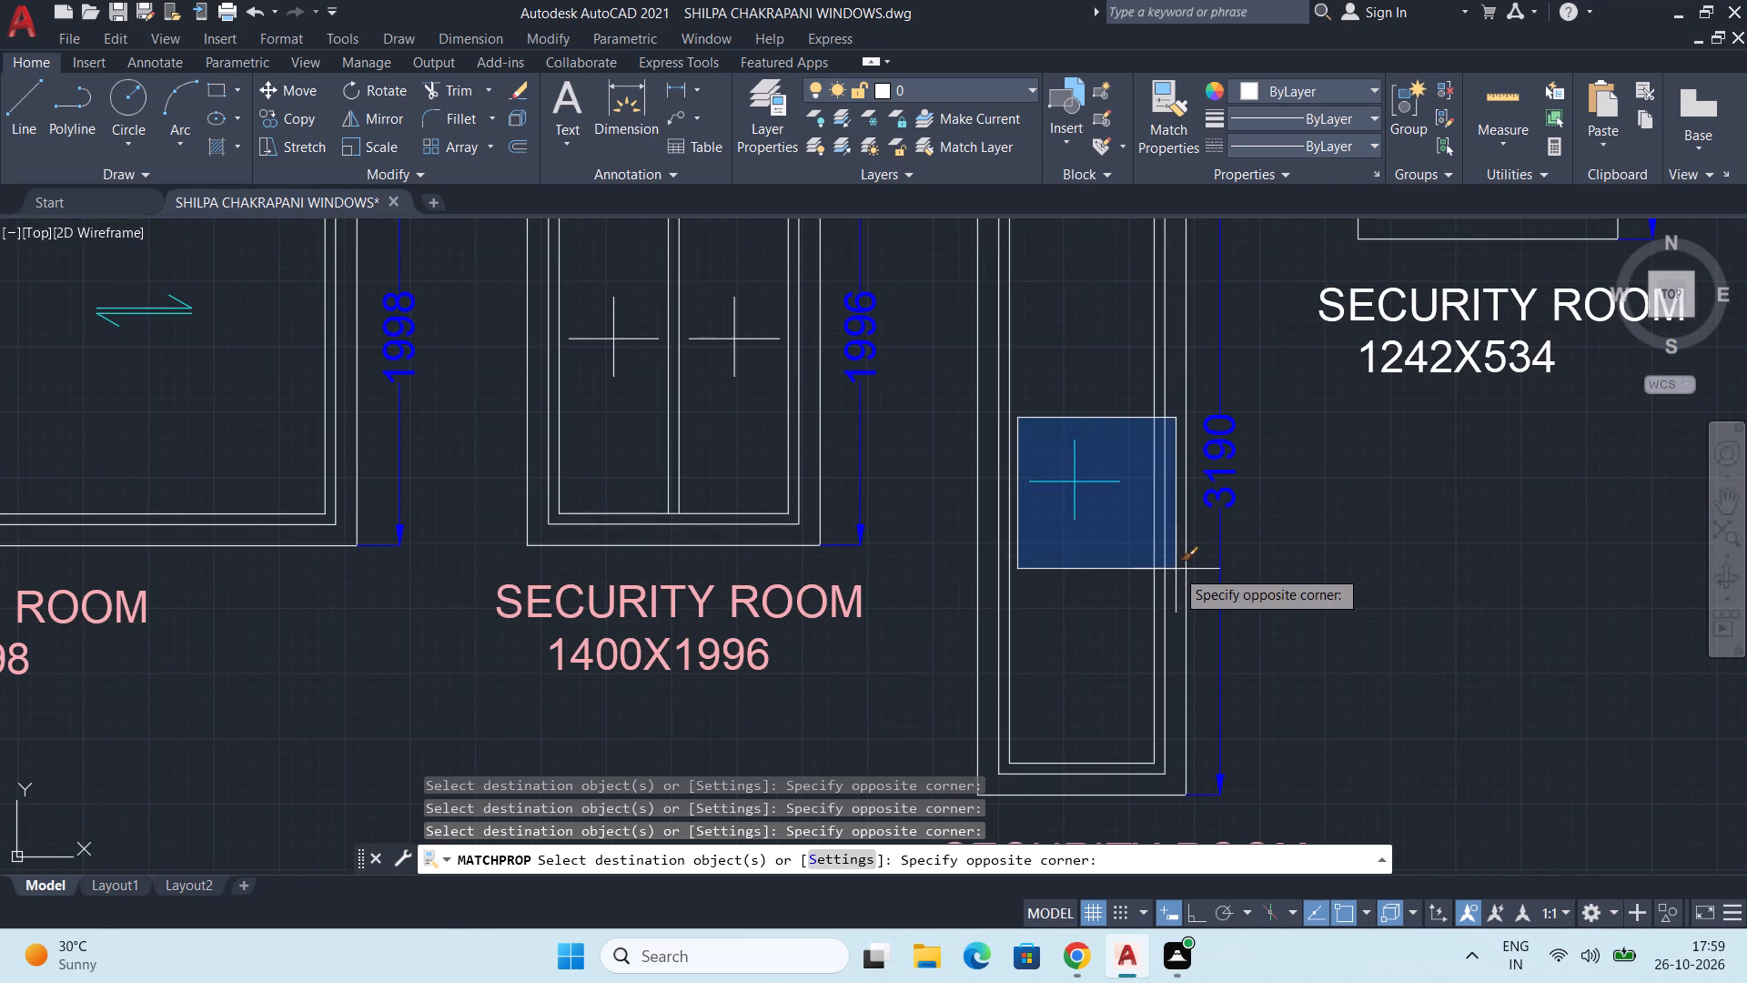
left_click(1176, 569)
Apply the matched cyan properties to the crosses in both panes of the SECURITY ROOM 1400X1996 window.
middle_click_drag(842, 519, 1190, 662)
scroll(971, 467, "up", 1)
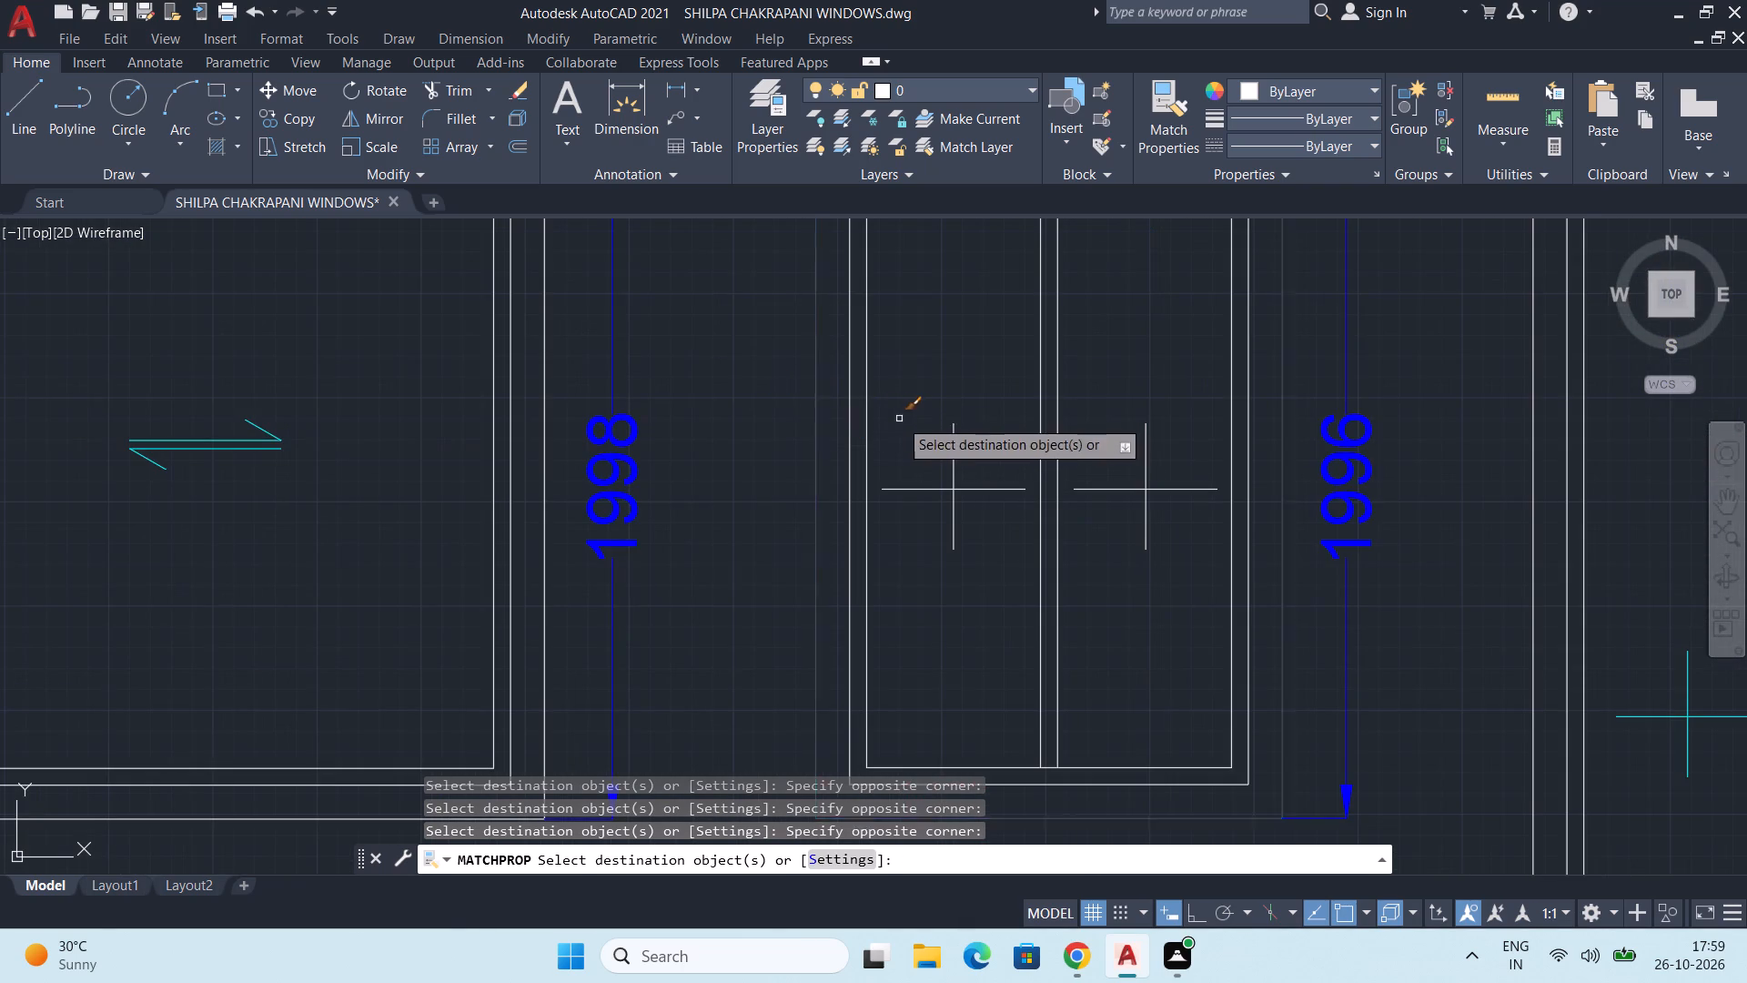
left_click(861, 384)
left_click(1245, 596)
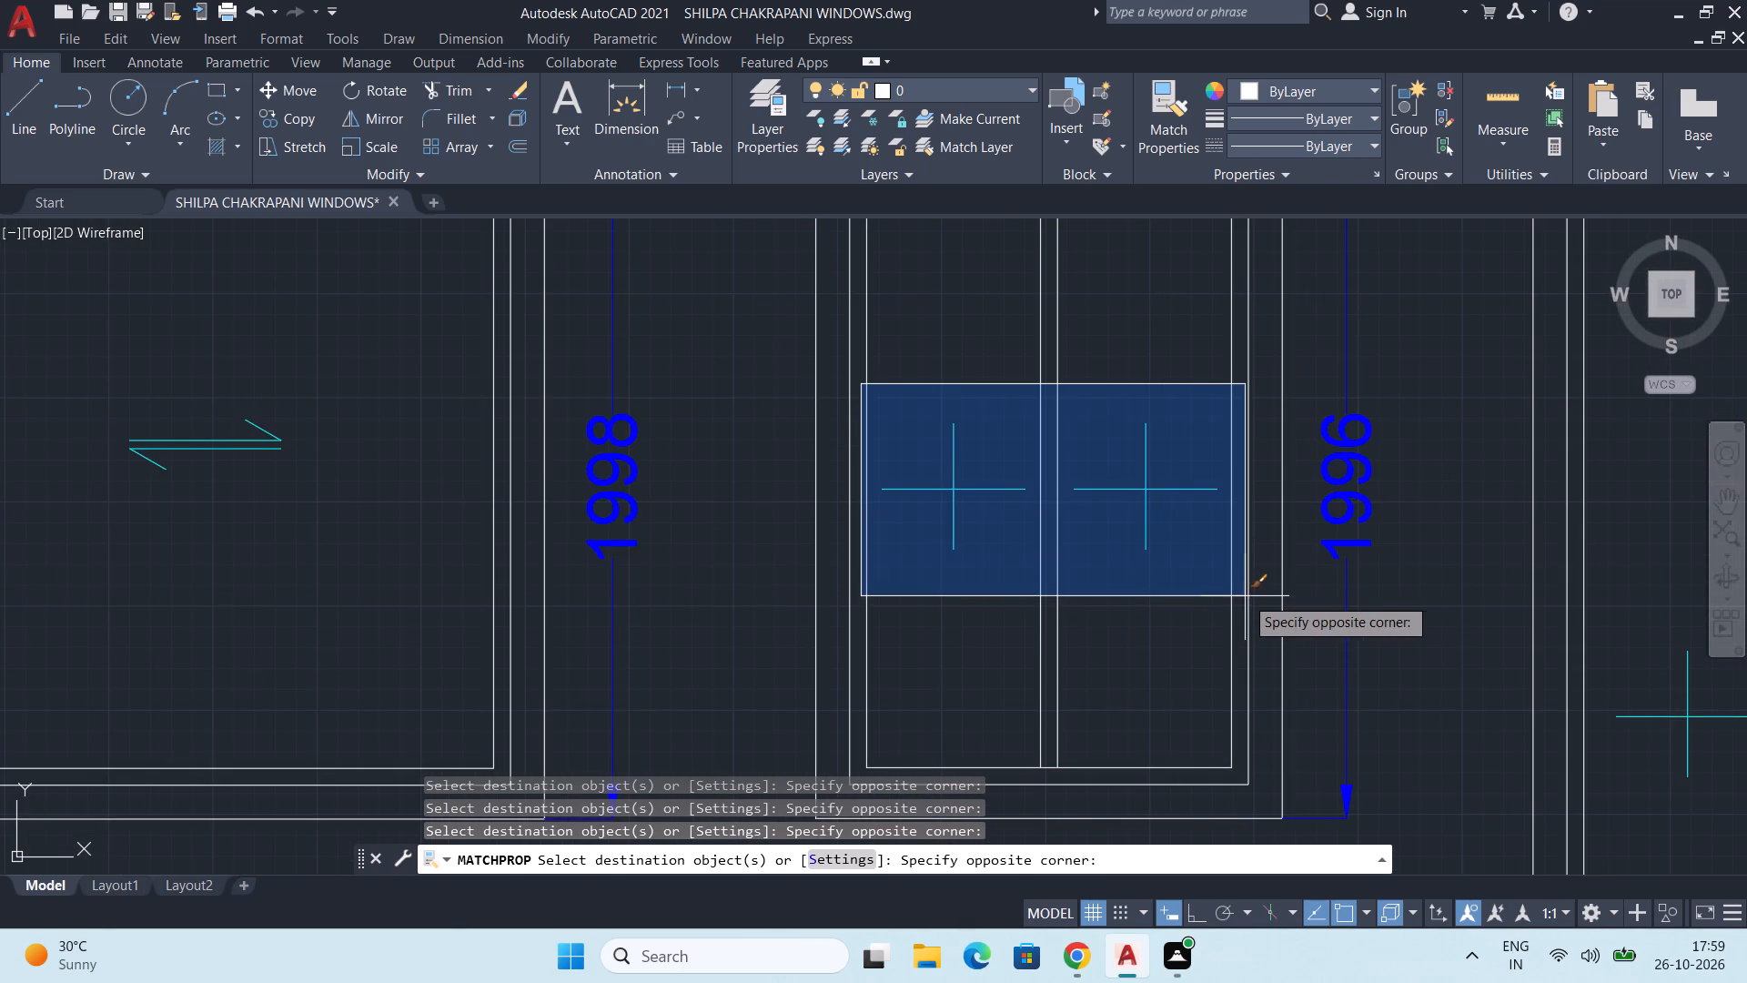
Apply the matched cyan properties to the cross in the GBR 542X2173 window of the HOUSE row.
scroll(1102, 581, "down", 2)
middle_click_drag(1045, 622, 1348, 649)
scroll(841, 600, "down", 2)
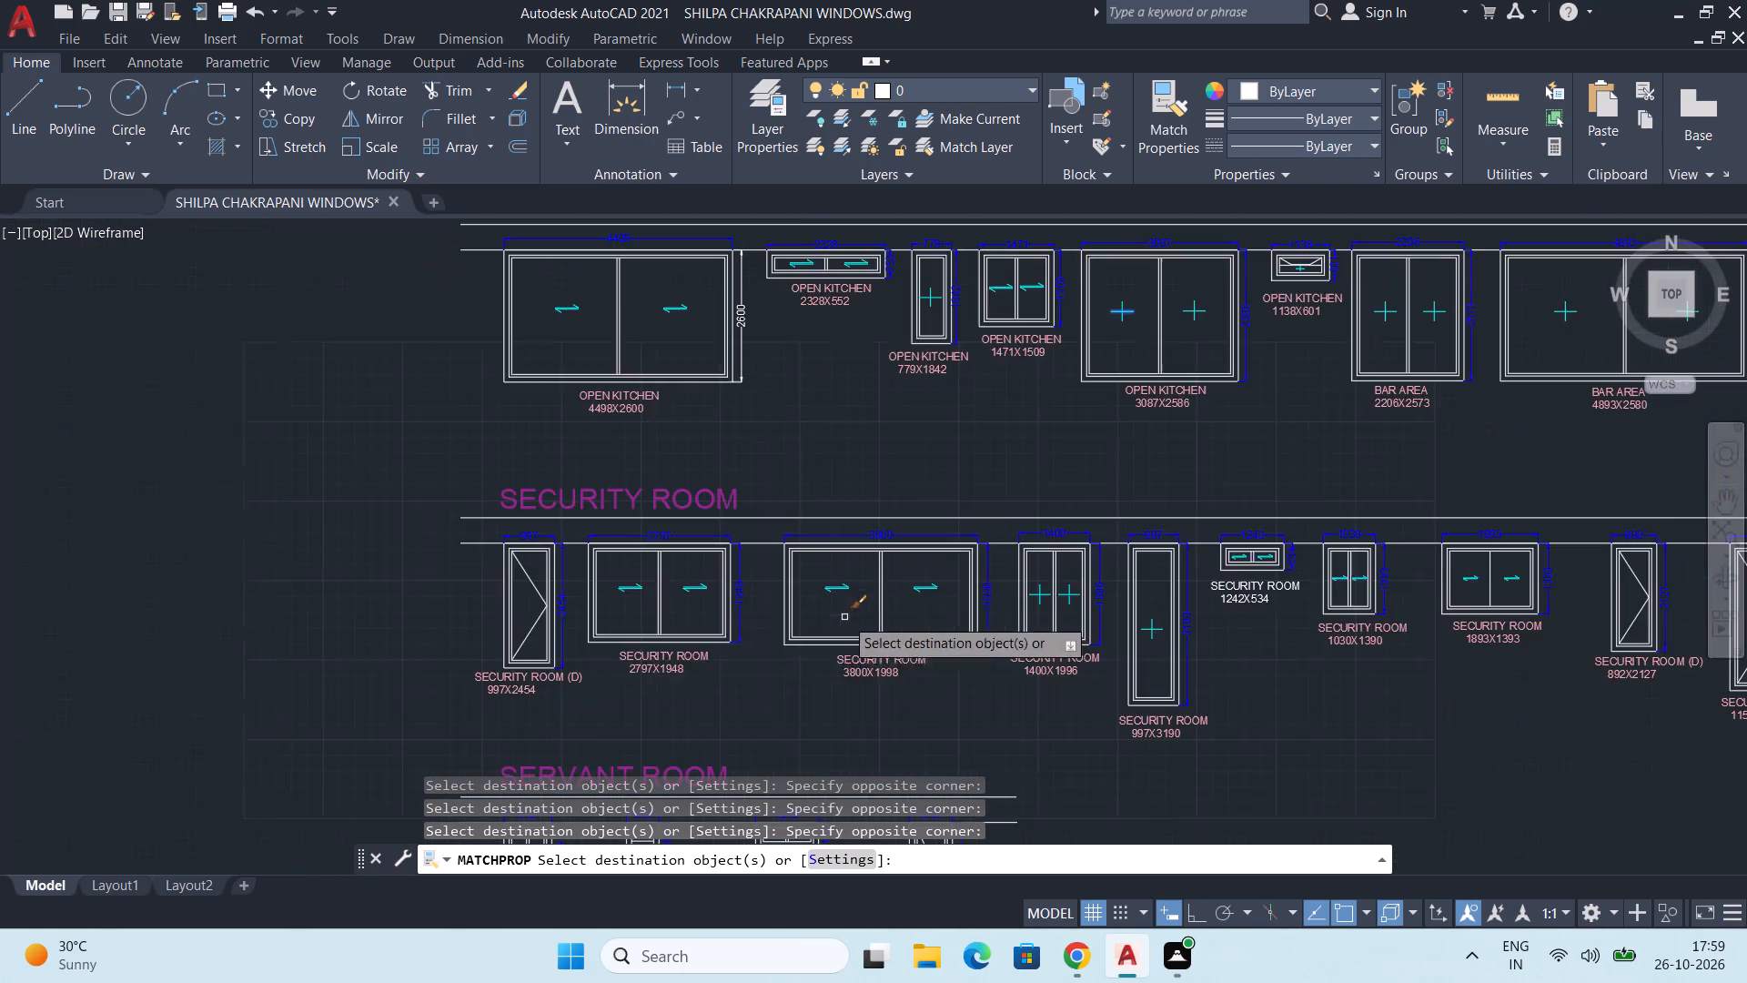
middle_click_drag(618, 630, 965, 537)
middle_click_drag(1181, 702, 981, 376)
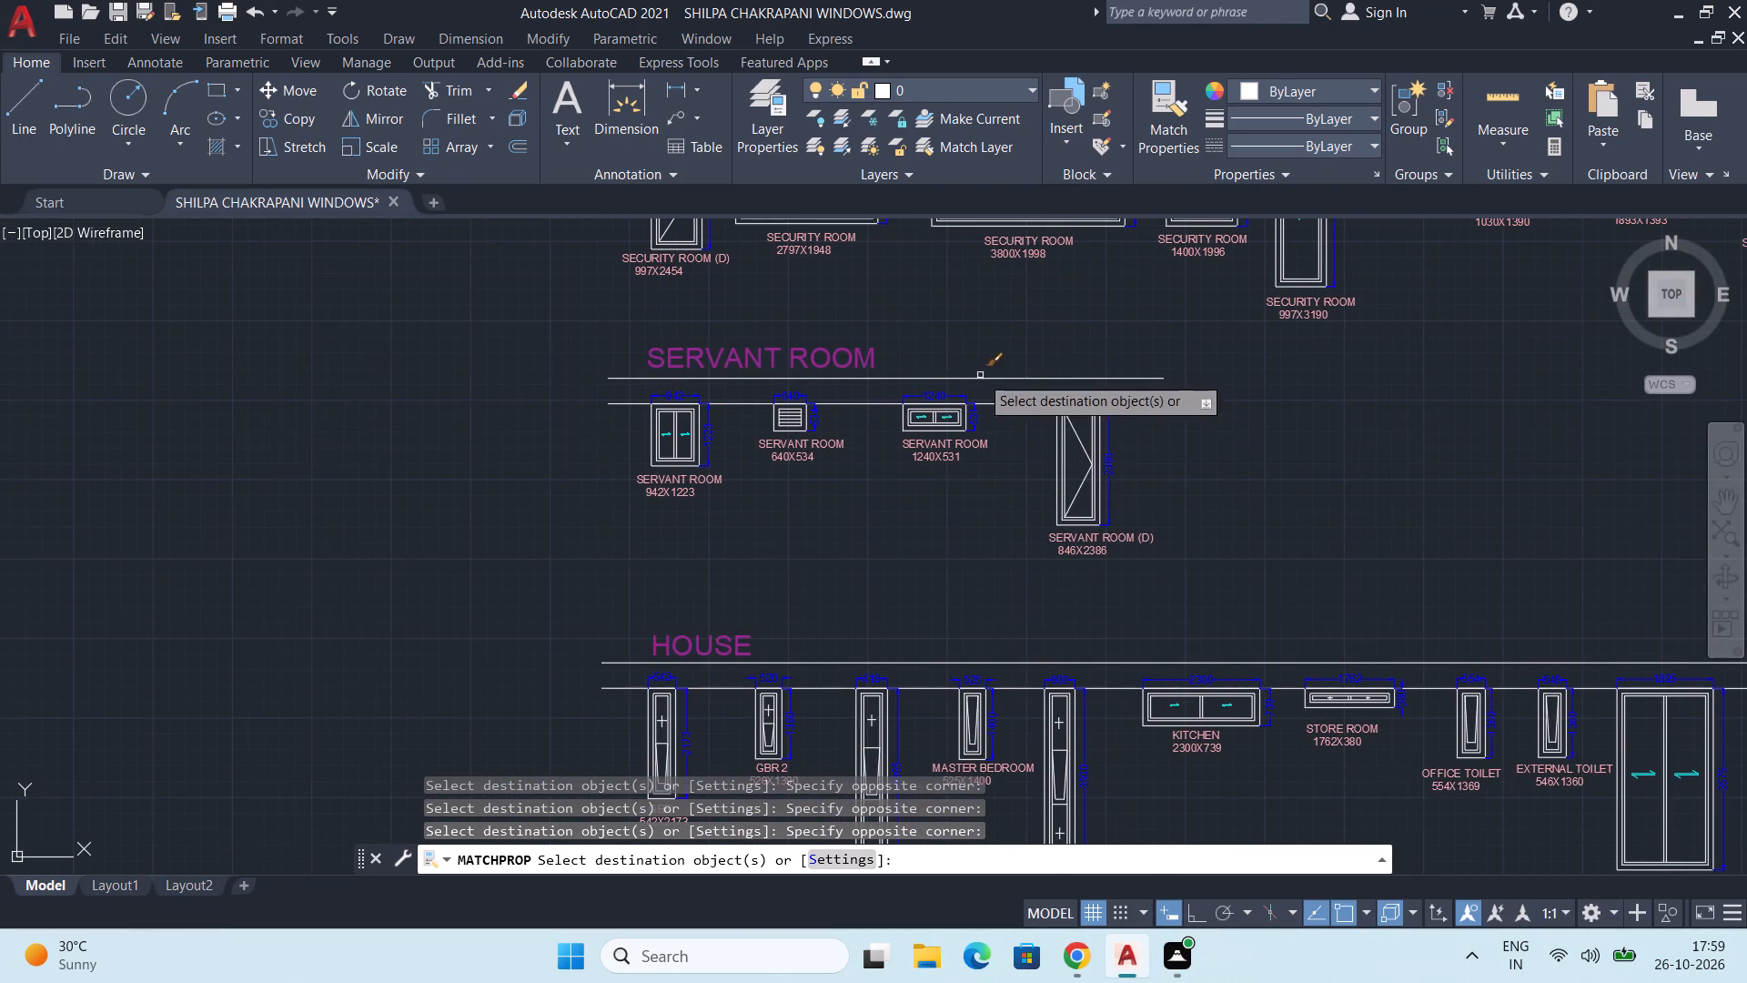
middle_click_drag(999, 533, 937, 421)
scroll(692, 638, "up", 2)
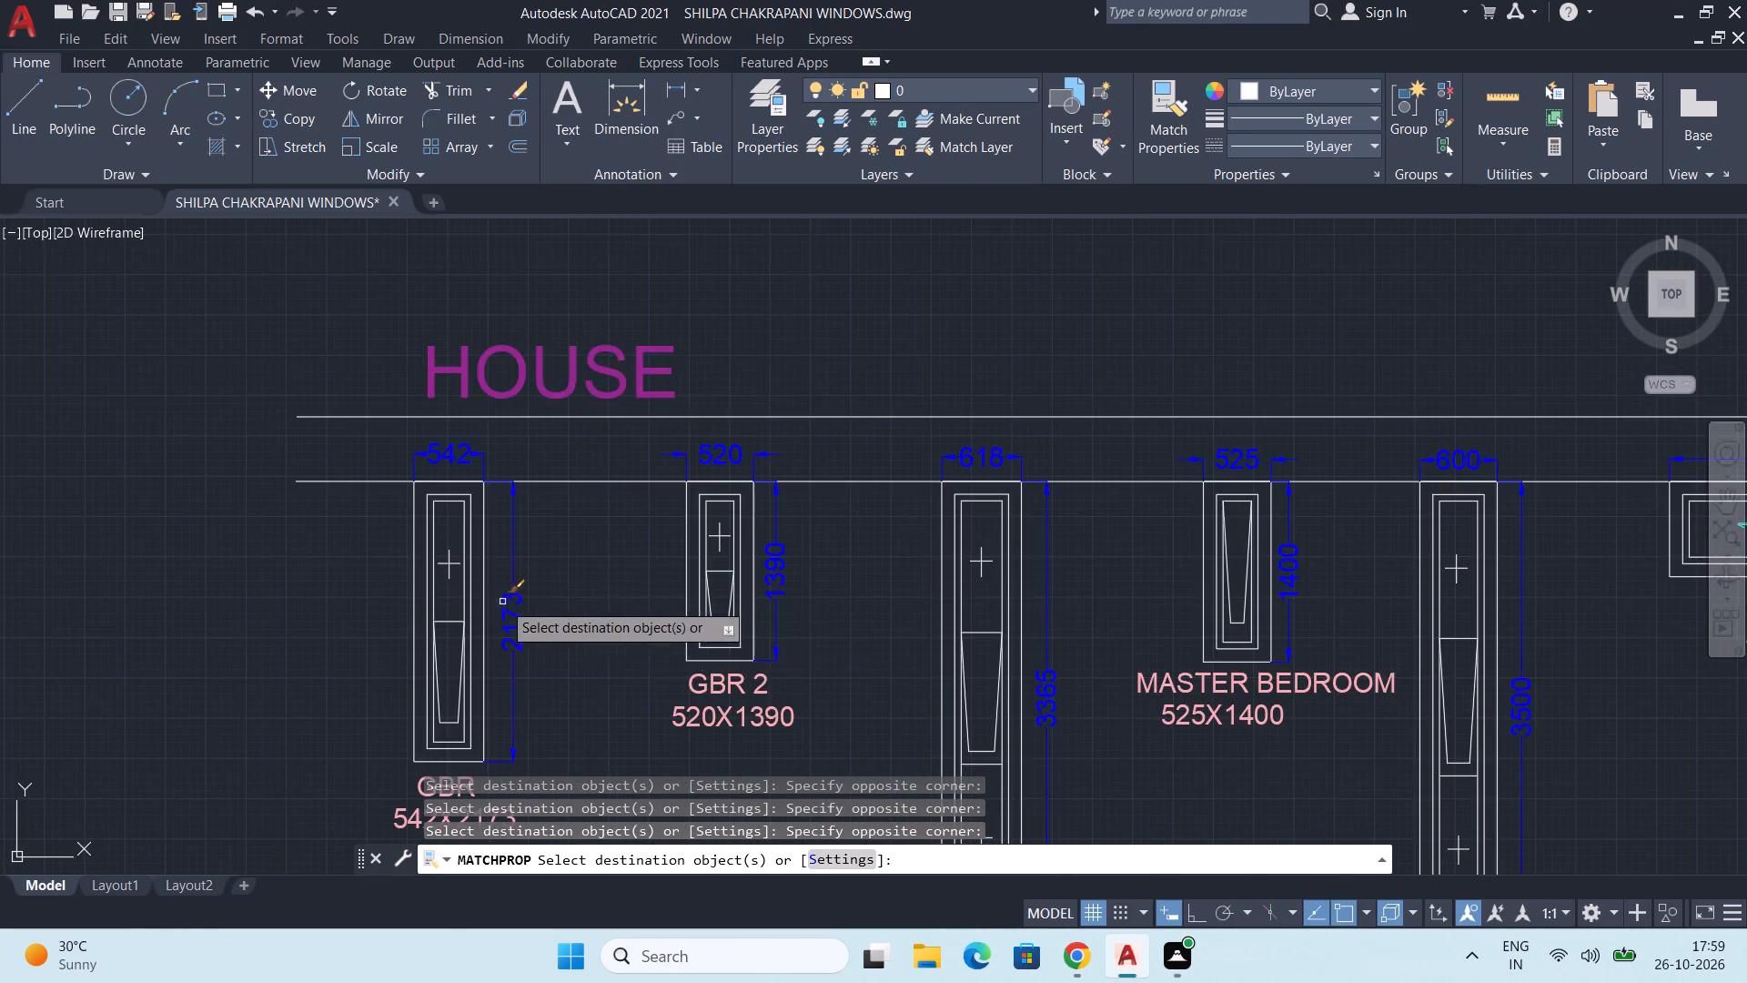
scroll(484, 582, "up", 1)
middle_click_drag(361, 541, 760, 546)
scroll(794, 552, "up", 3)
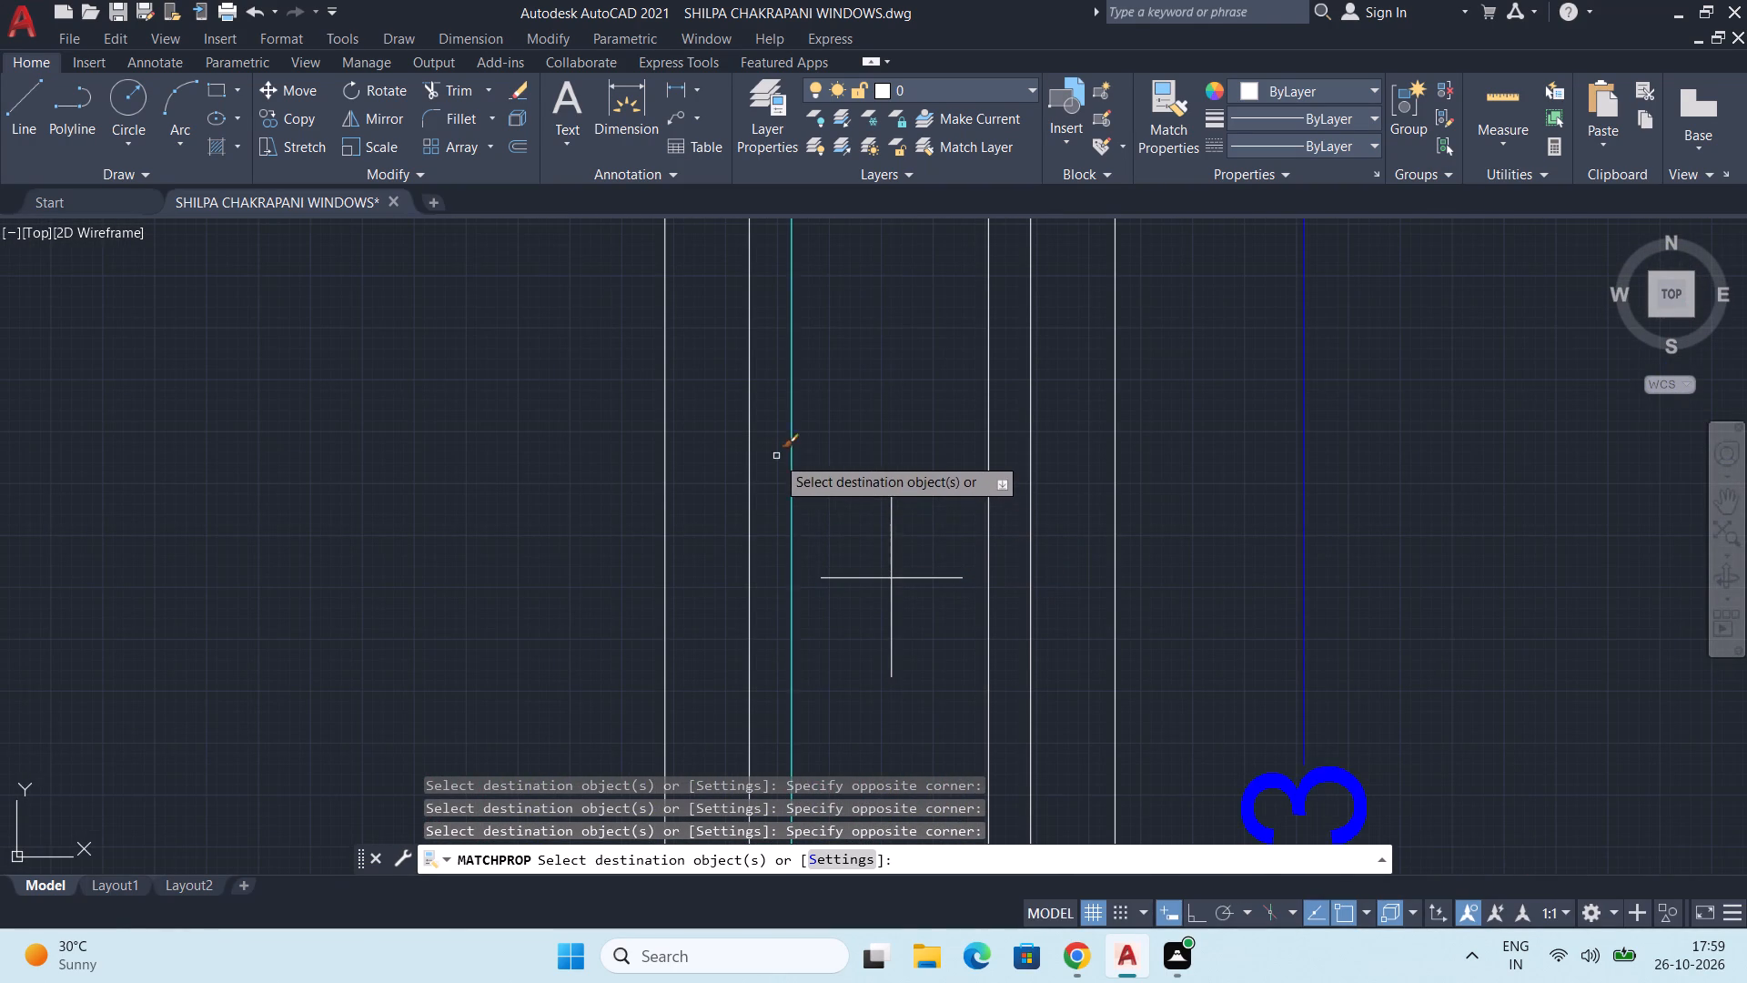
left_click(766, 451)
left_click(1006, 708)
Apply the matched cyan properties to the cross in the GBR 2 520X1390 window.
scroll(1094, 639, "down", 3)
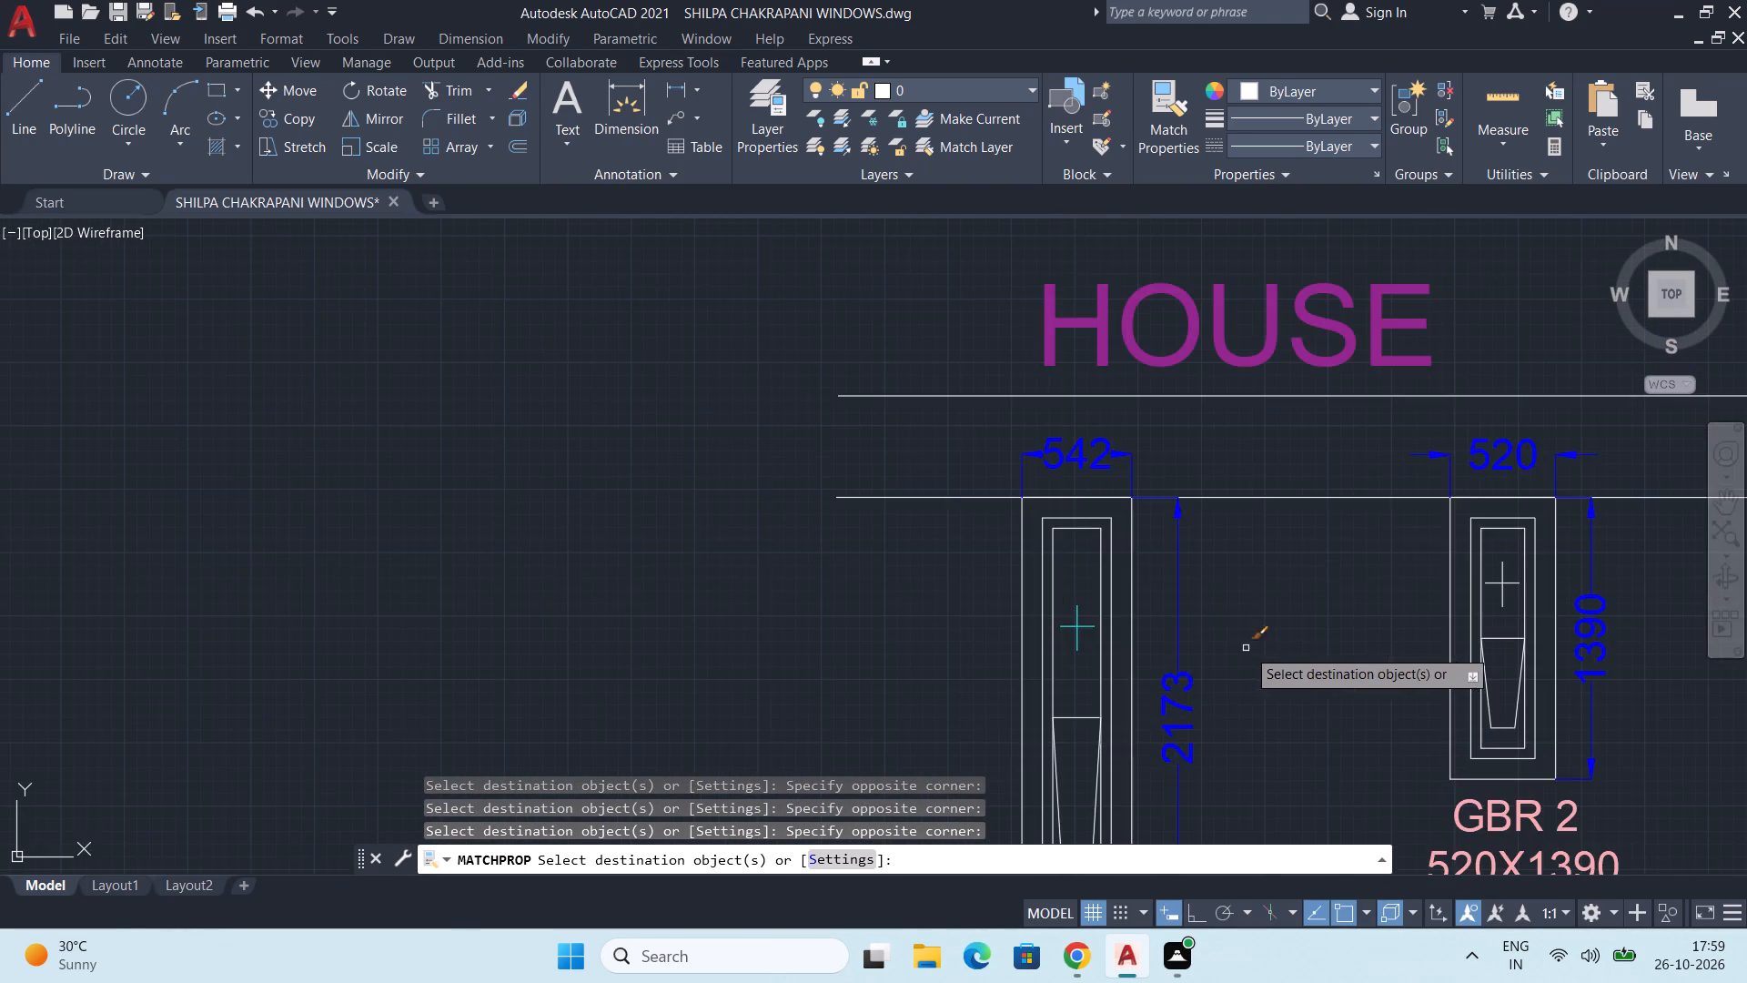
middle_click_drag(1251, 648, 875, 608)
scroll(1136, 552, "up", 2)
left_click(1032, 458)
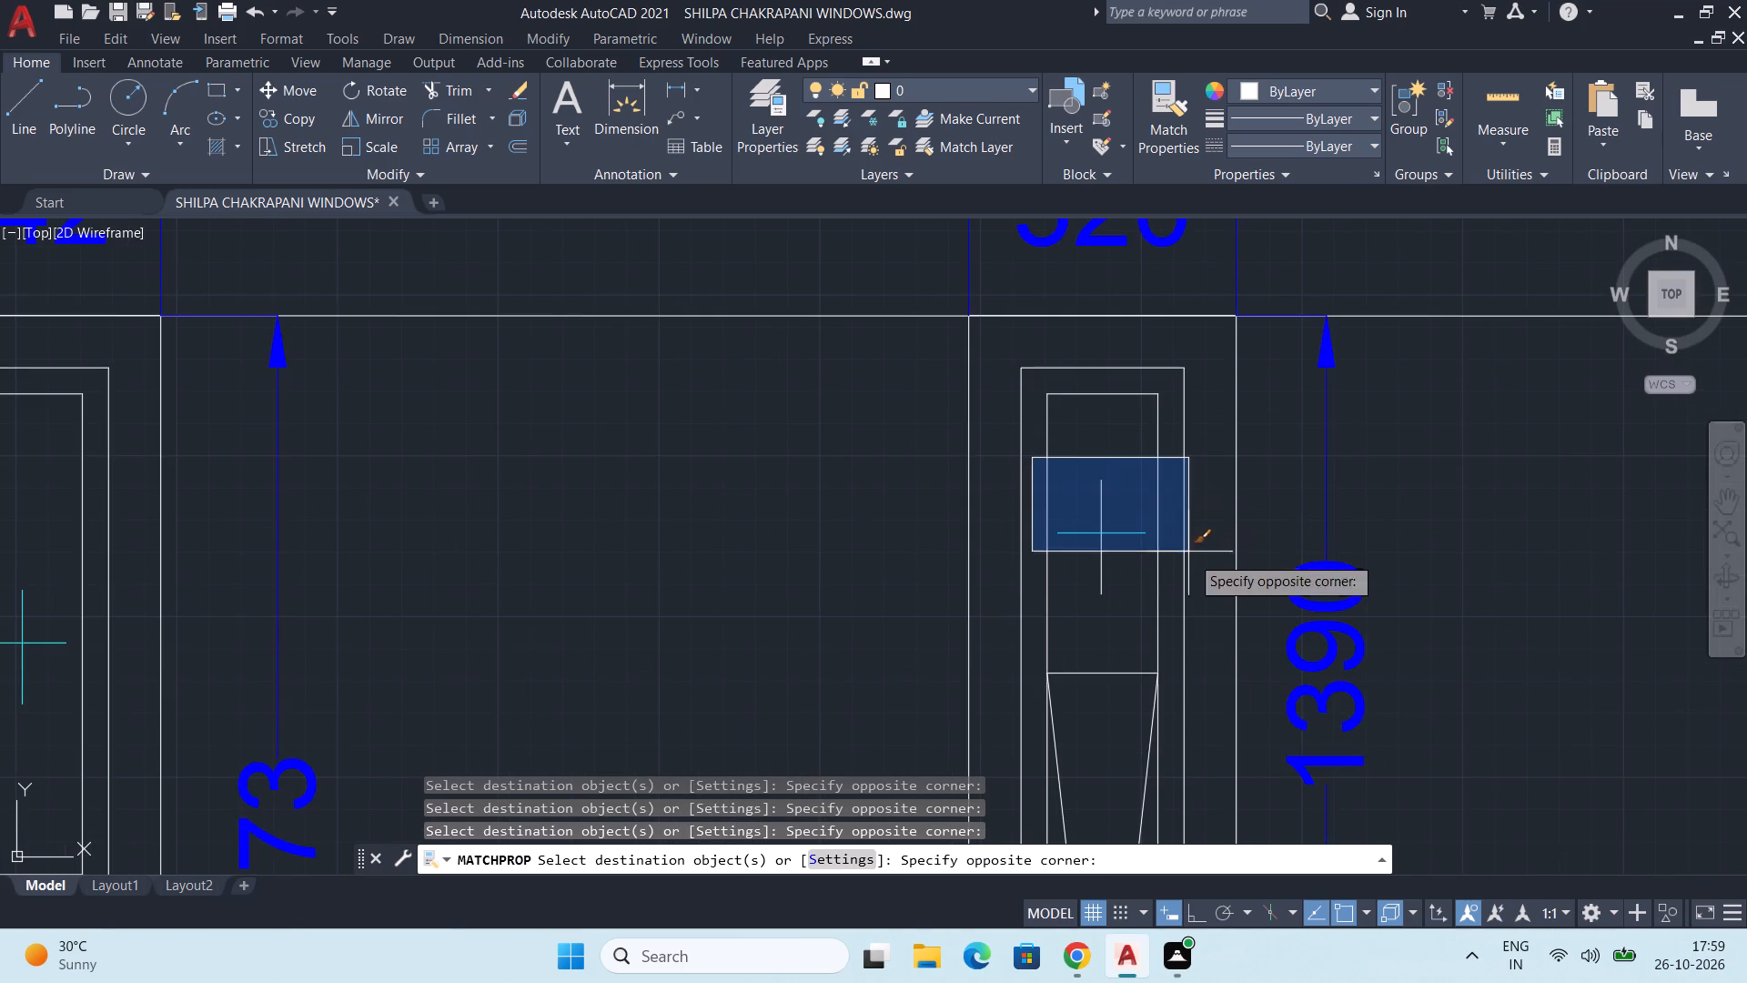
left_click(1180, 623)
Apply the matched cyan properties to the upper cross in the 618X3365 bedroom window of the HOUSE row.
scroll(1230, 603, "down", 3)
middle_click_drag(1473, 658, 1190, 628)
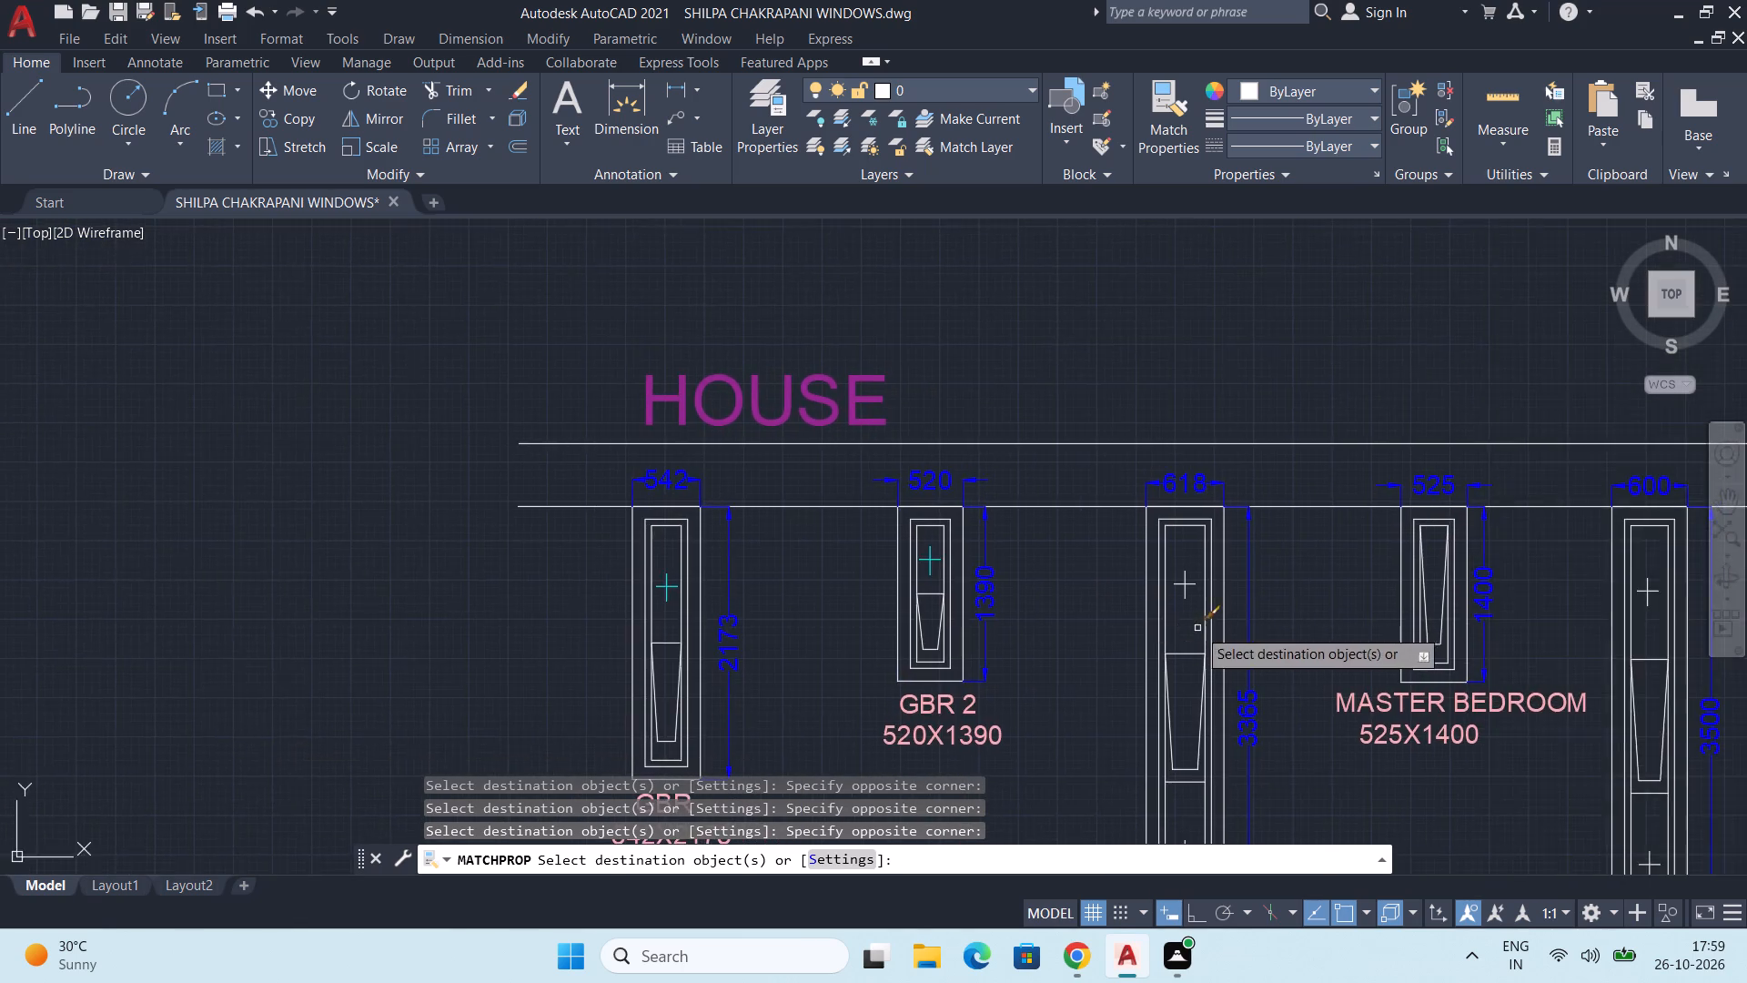
scroll(1203, 615, "up", 2)
scroll(1082, 532, "up", 1)
left_click_drag(1083, 471, 1093, 475)
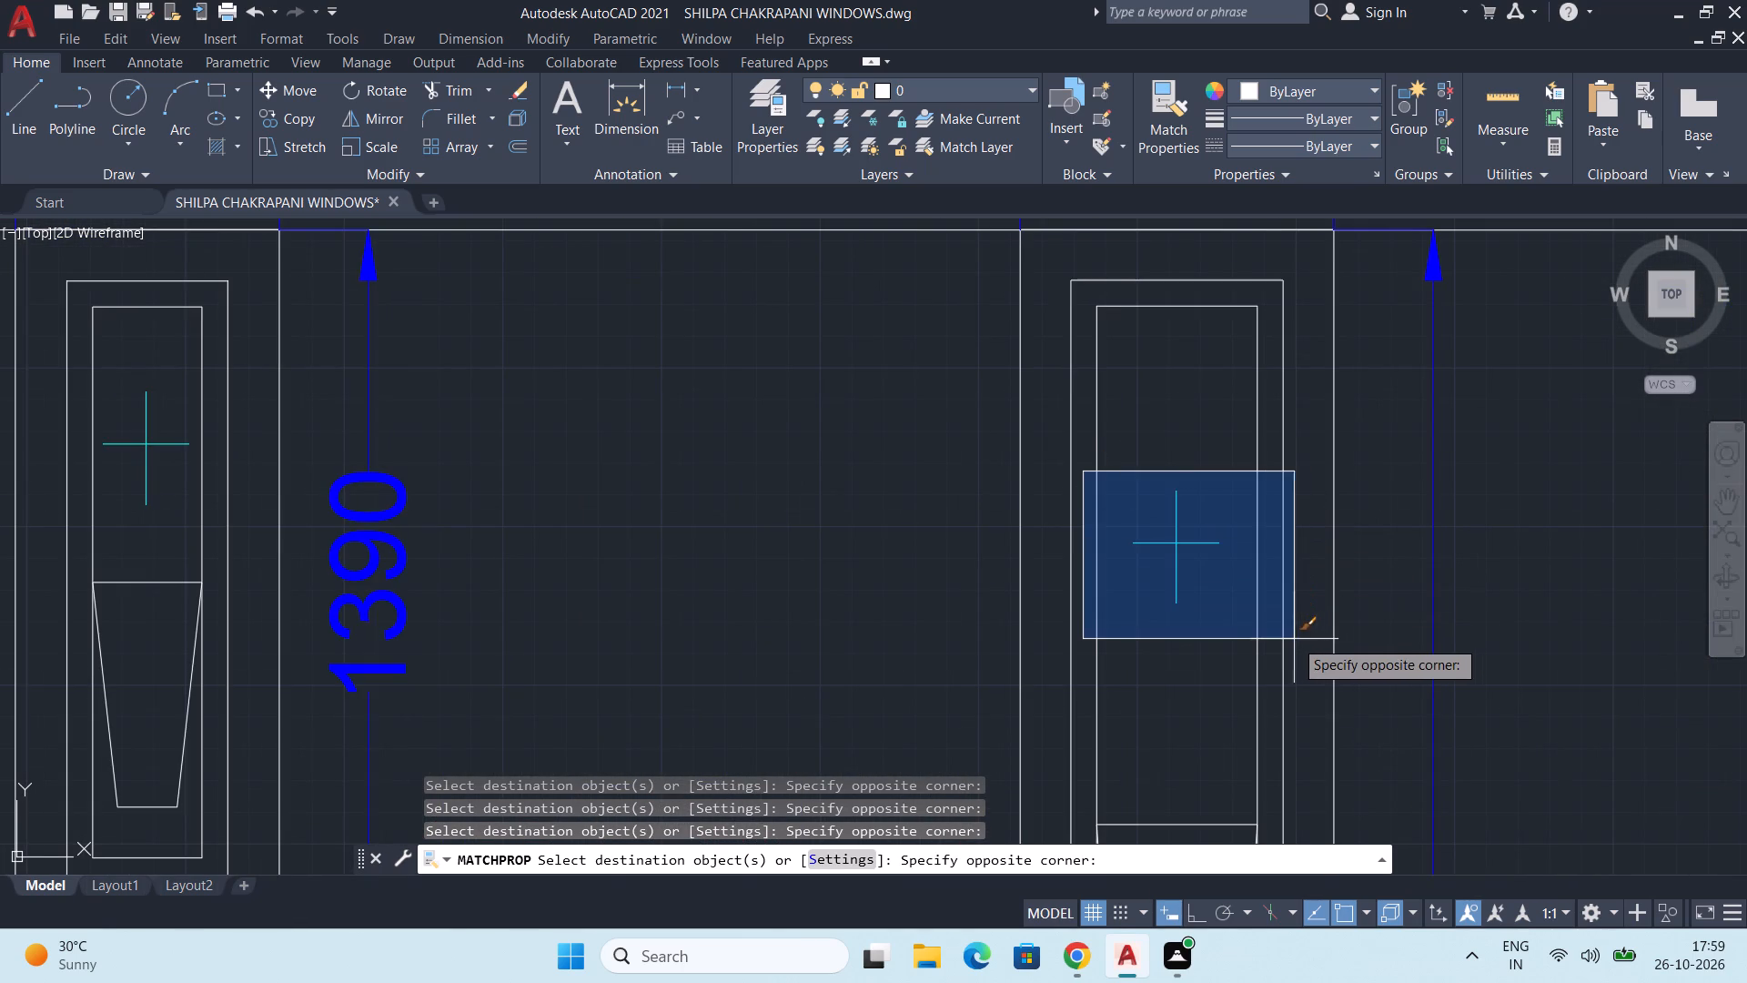
left_click(1284, 640)
Apply the matched cyan properties to the upper cross in the PWD TOILET 600X3500 window.
scroll(1284, 640, "down", 2)
middle_click_drag(1469, 672, 995, 624)
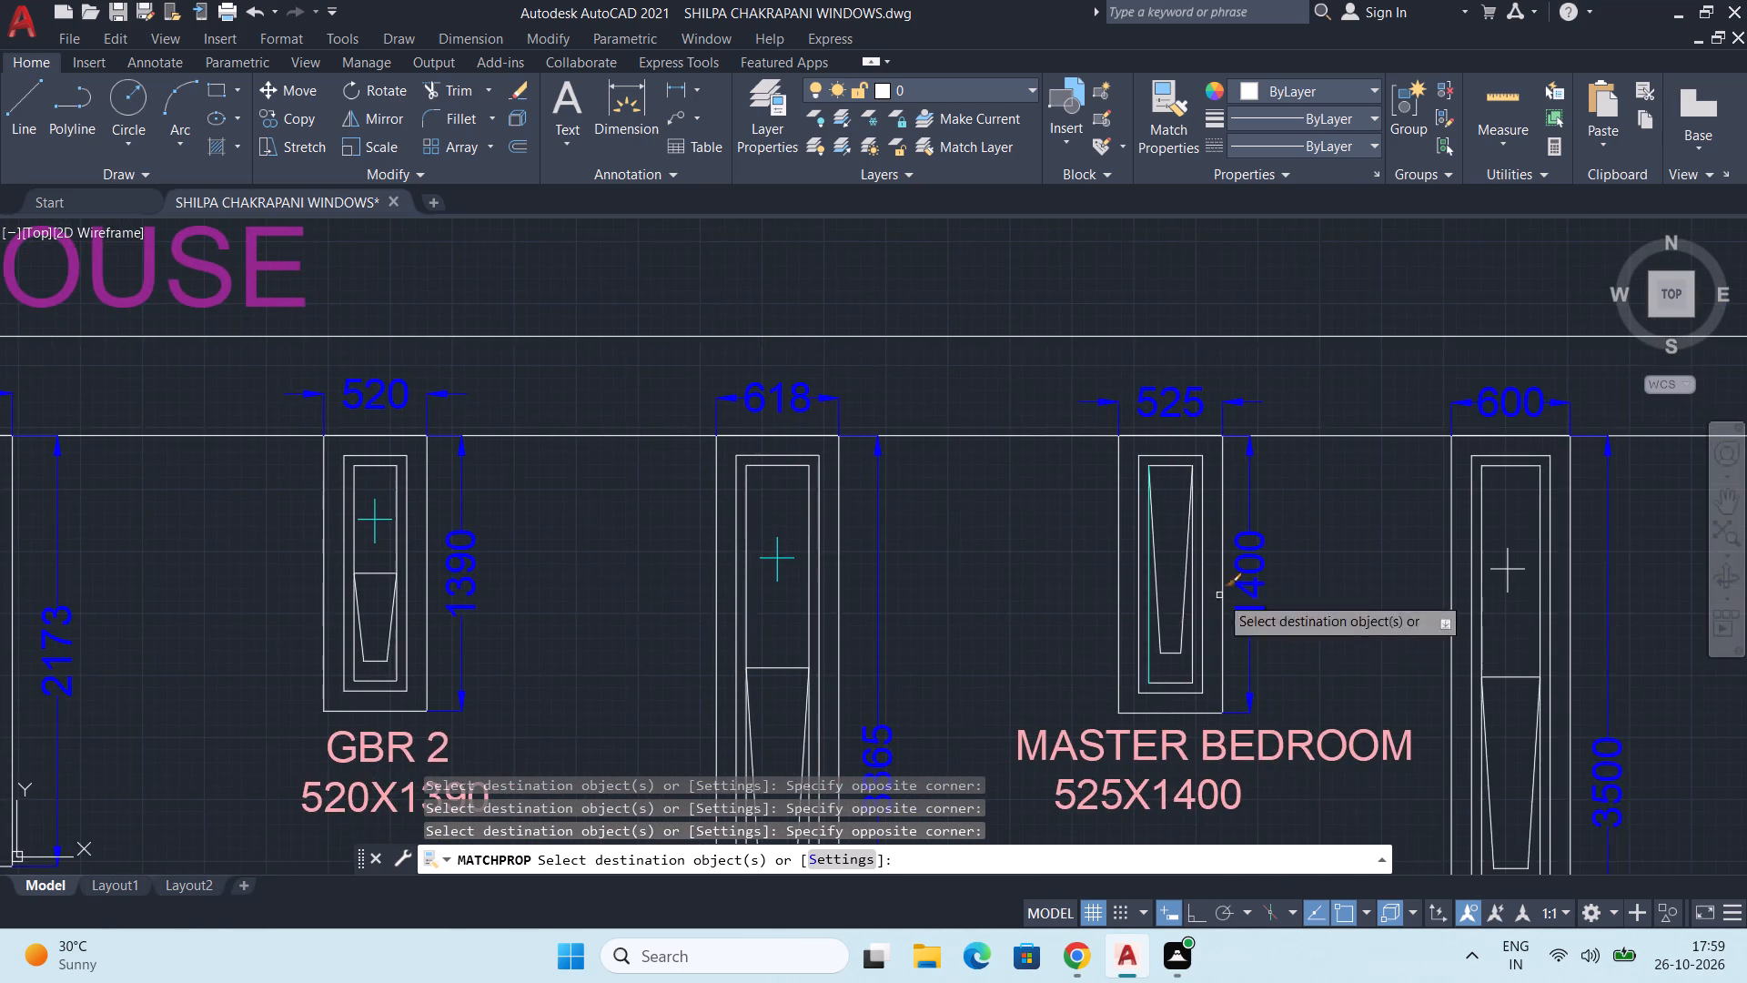
middle_click_drag(1448, 674, 1104, 623)
scroll(1200, 529, "up", 2)
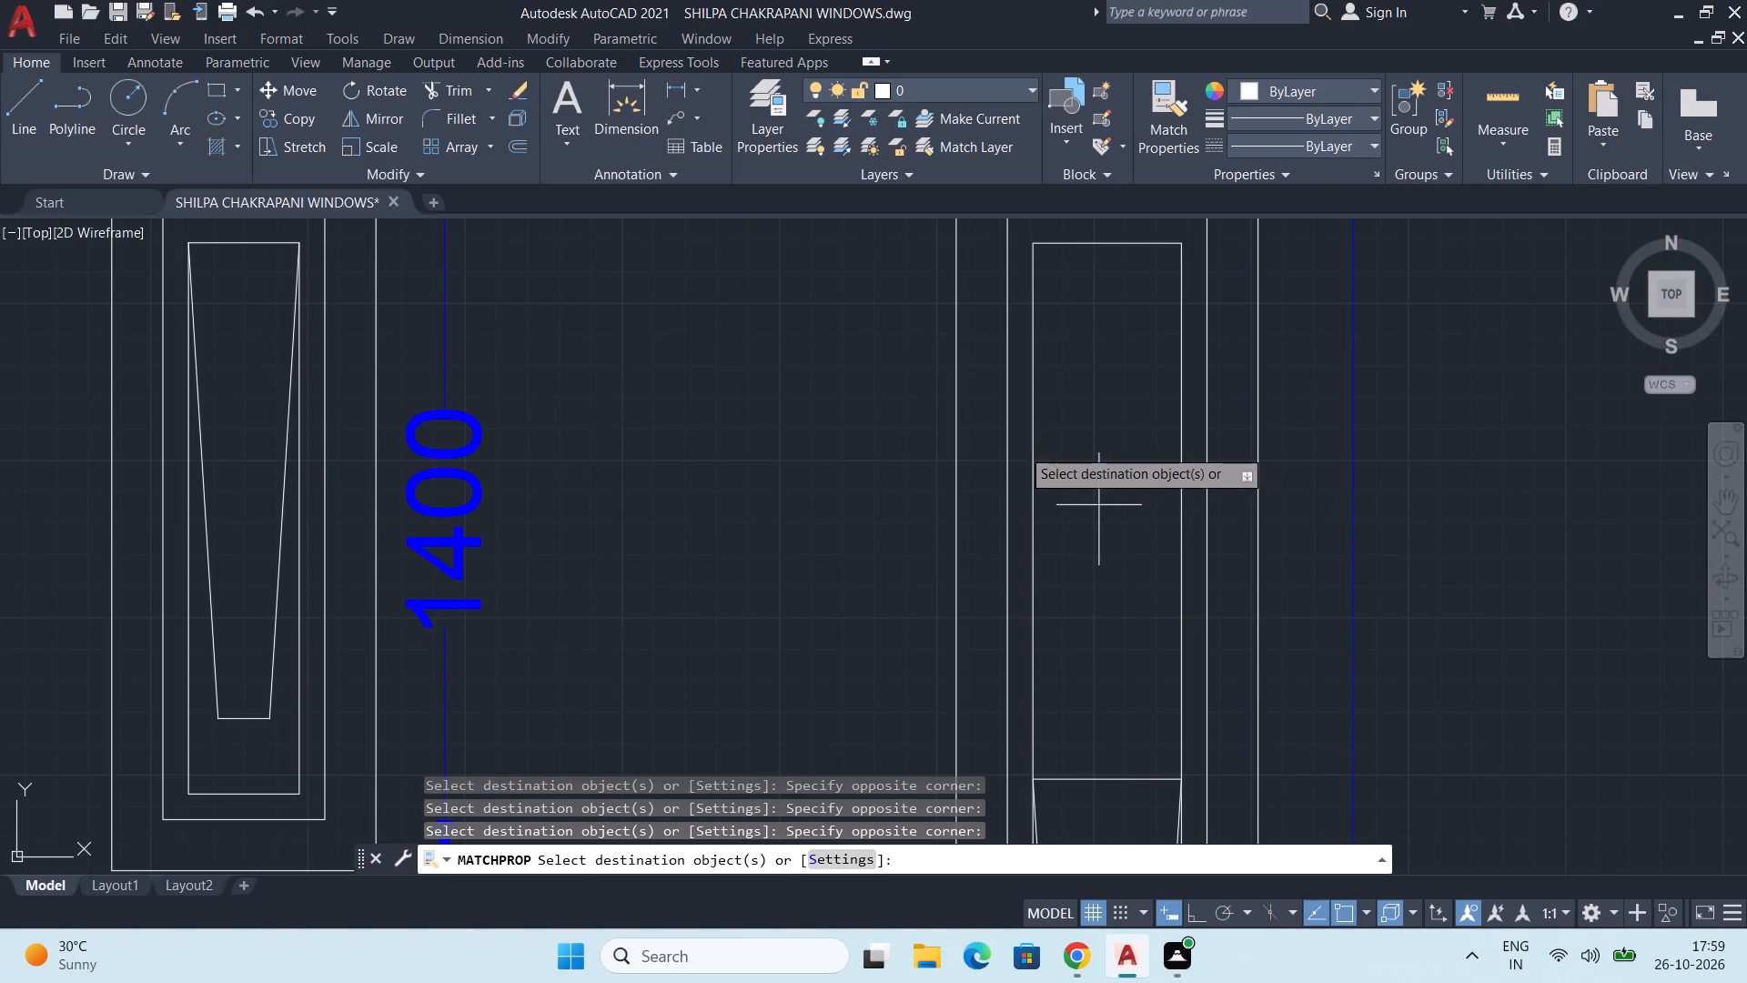
left_click(1021, 448)
left_click(1204, 588)
Apply the matched cyan properties to the crosses in both panes of the STORE ROOM 1762X380 window.
scroll(1203, 588, "down", 3)
middle_click_drag(1304, 584, 1141, 565)
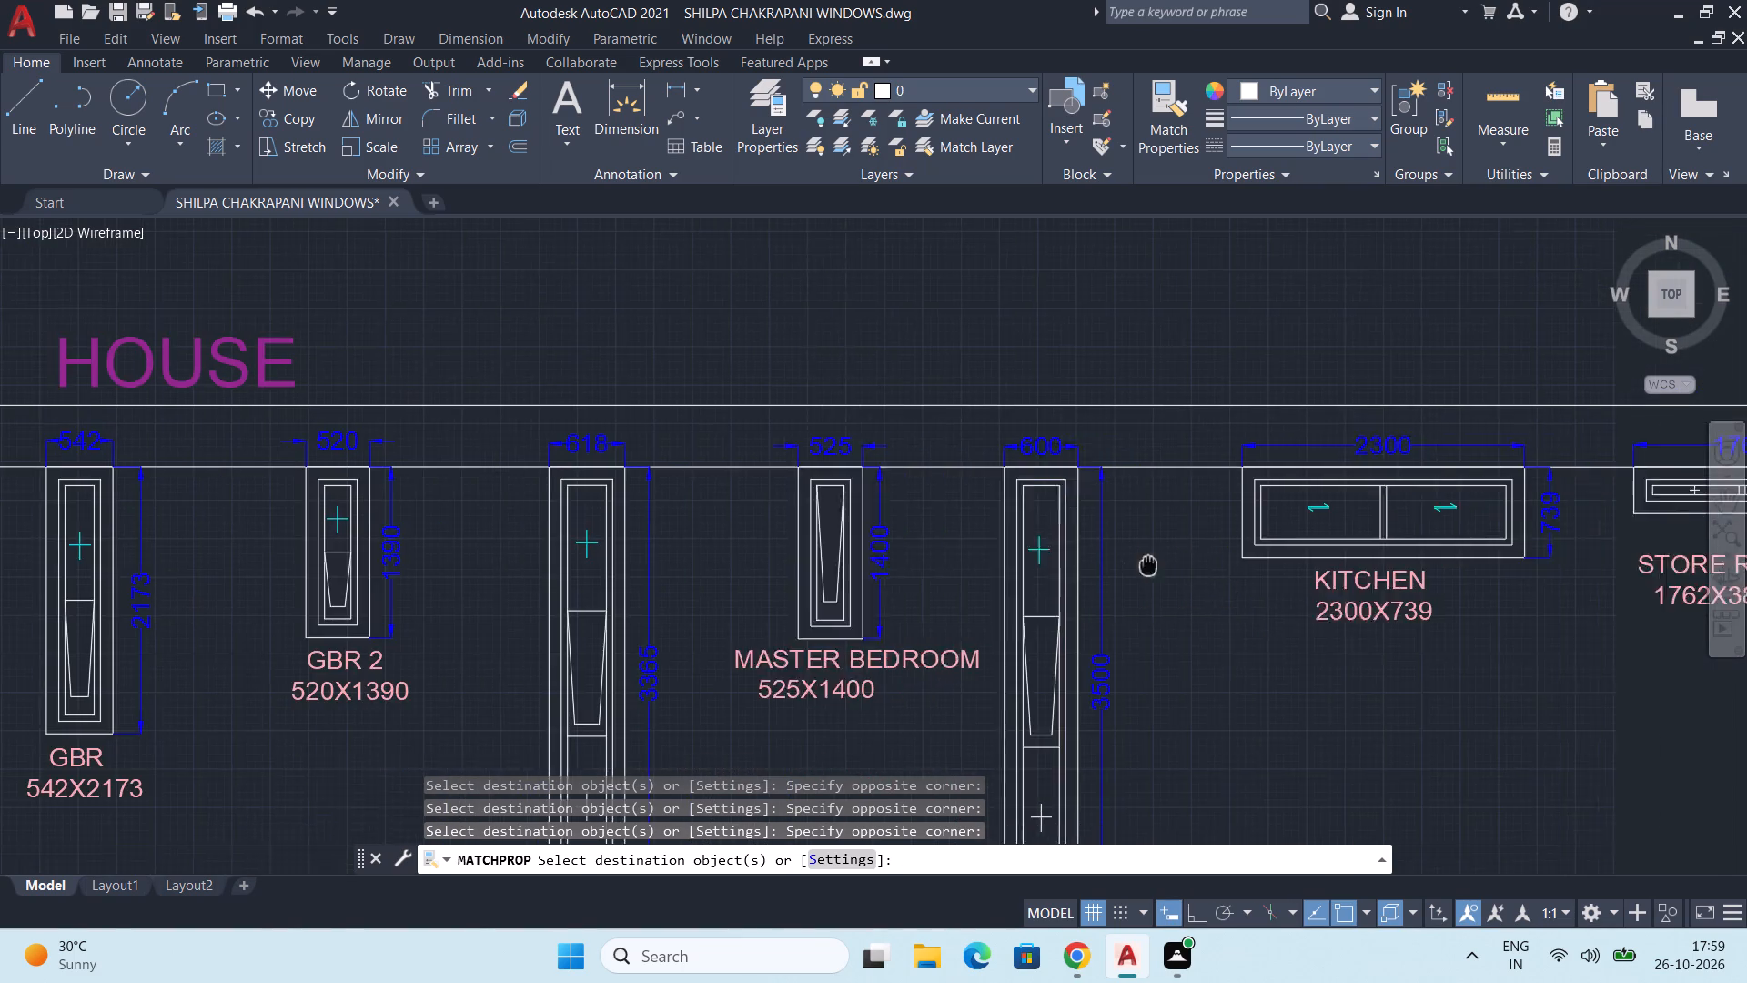
middle_click_drag(1141, 565, 964, 545)
scroll(1241, 667, "down", 1)
middle_click_drag(1241, 667, 1064, 584)
scroll(1193, 458, "up", 2)
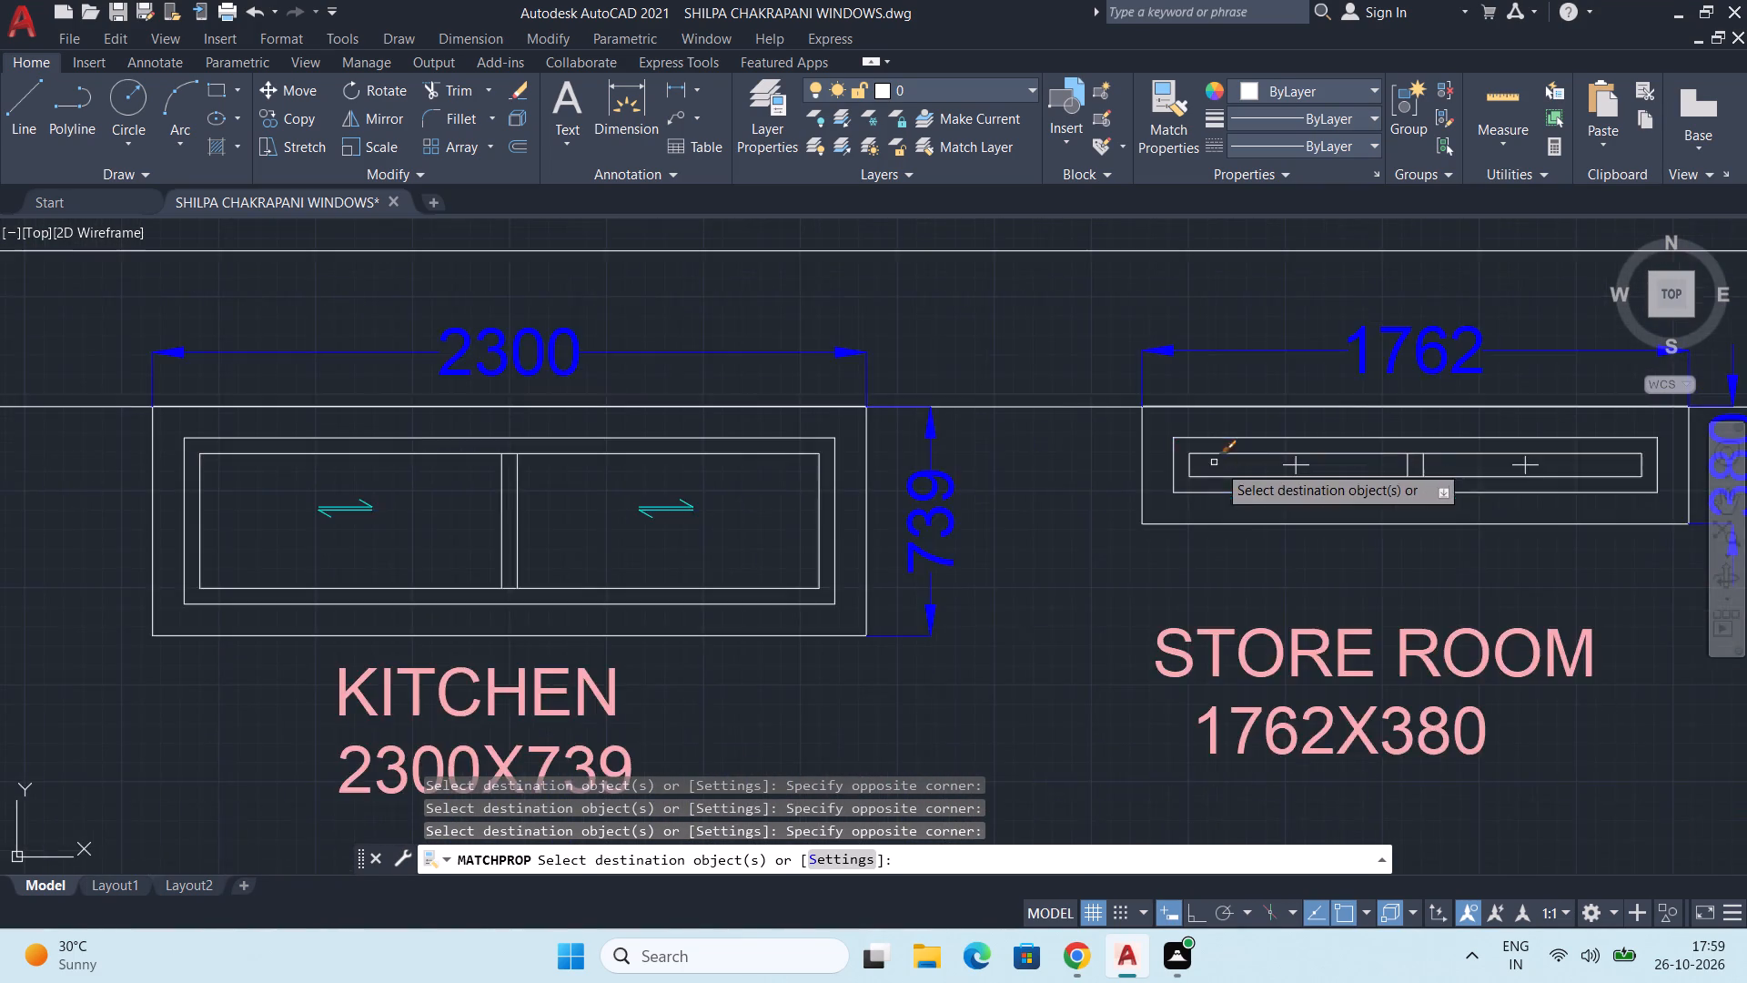
scroll(1221, 466, "up", 3)
middle_click_drag(1228, 493, 1025, 520)
scroll(1049, 473, "up", 1)
left_click(1128, 369)
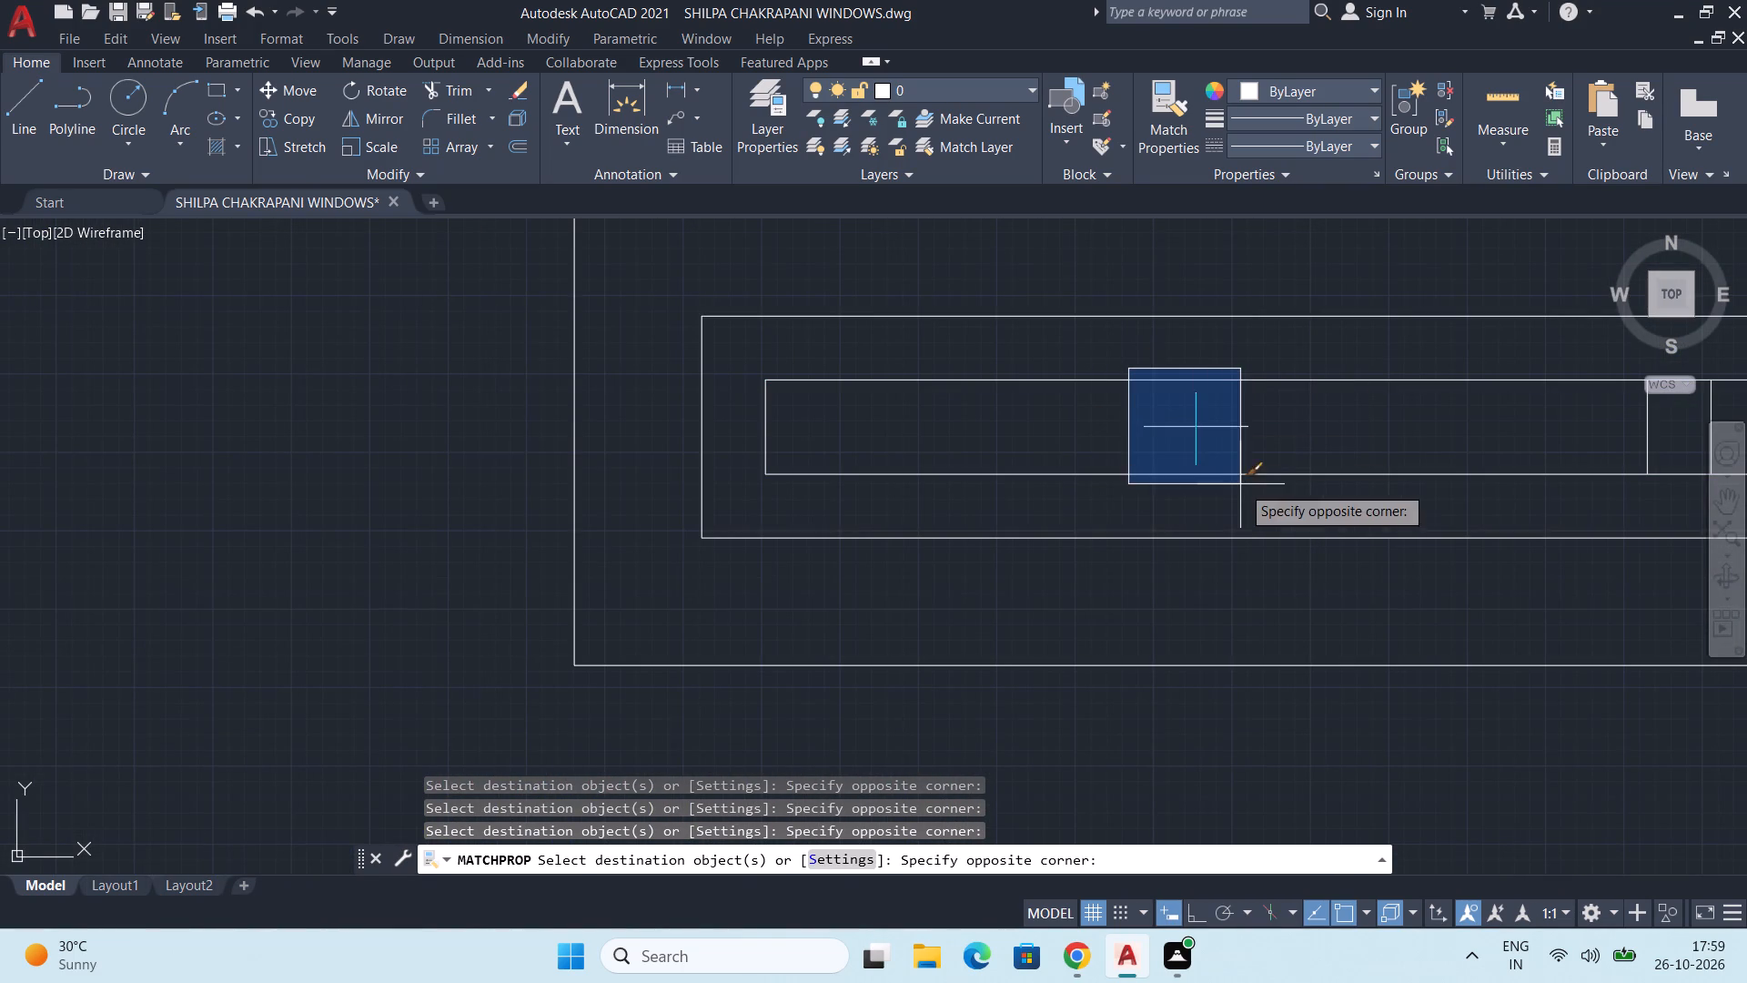
left_click(1273, 493)
scroll(1285, 502, "down", 1)
middle_click_drag(1340, 520, 497, 550)
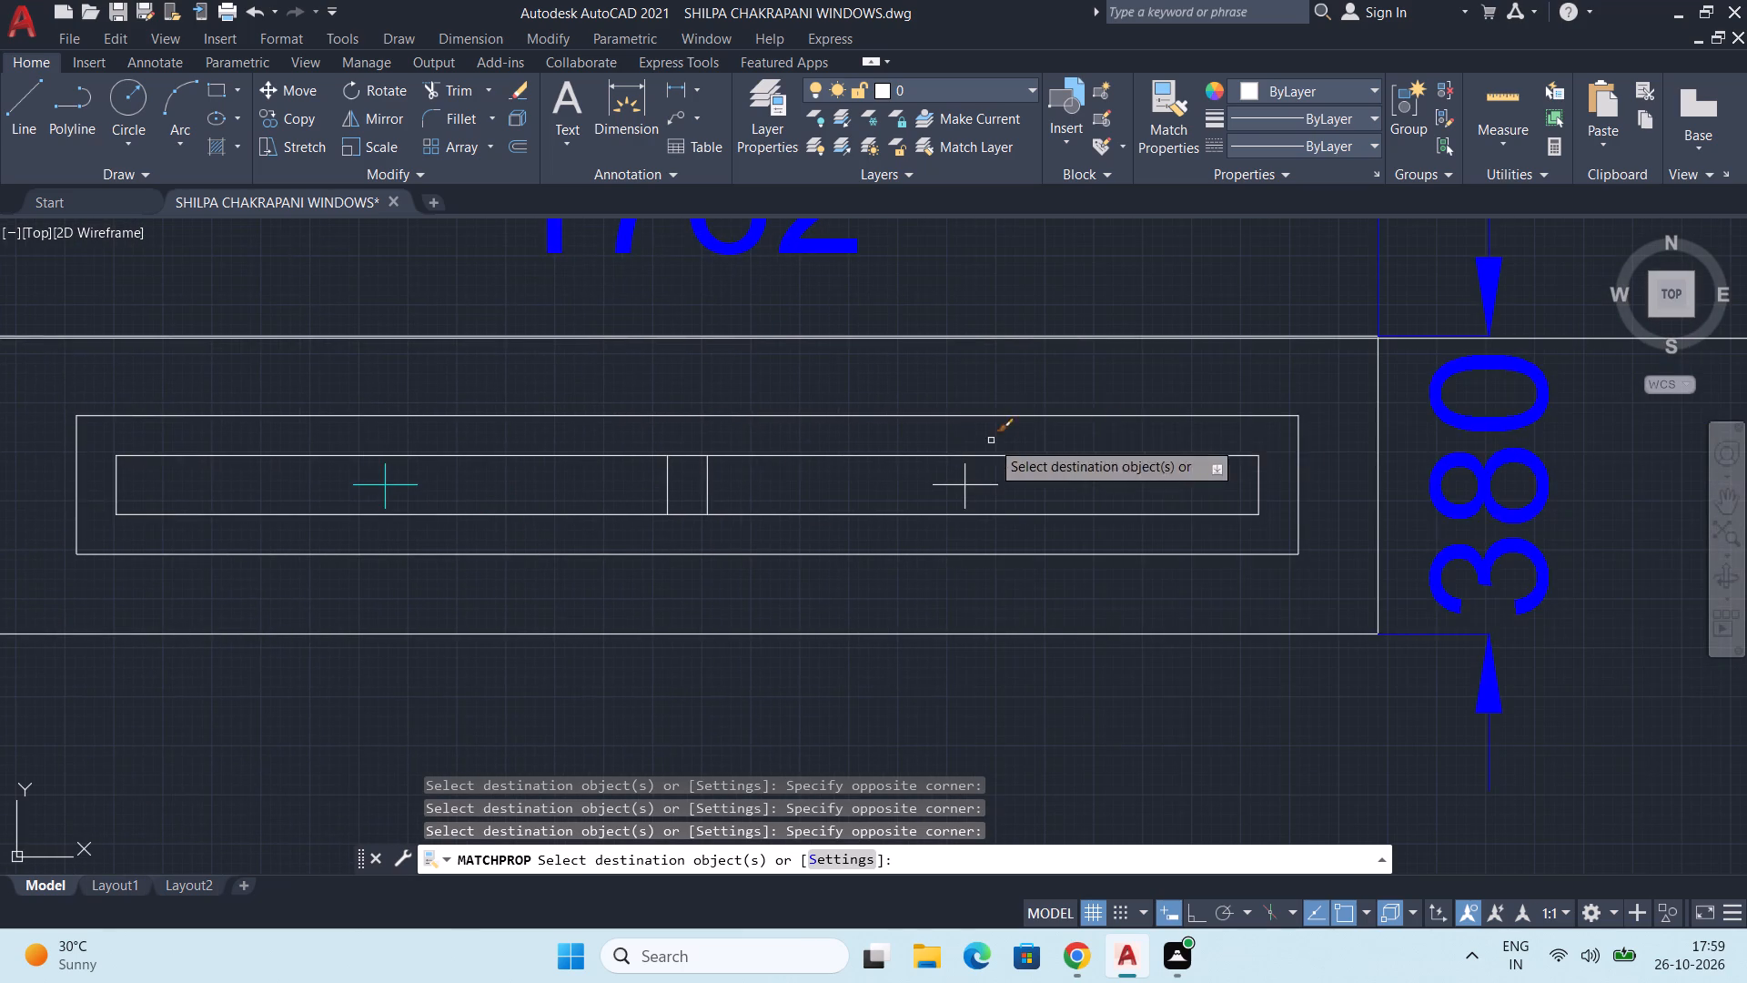
left_click(931, 439)
left_click(1011, 522)
End property matching and examine the HOUSE windows and the door row beneath them for remaining marks and labels to correct.
scroll(1035, 505, "down", 1)
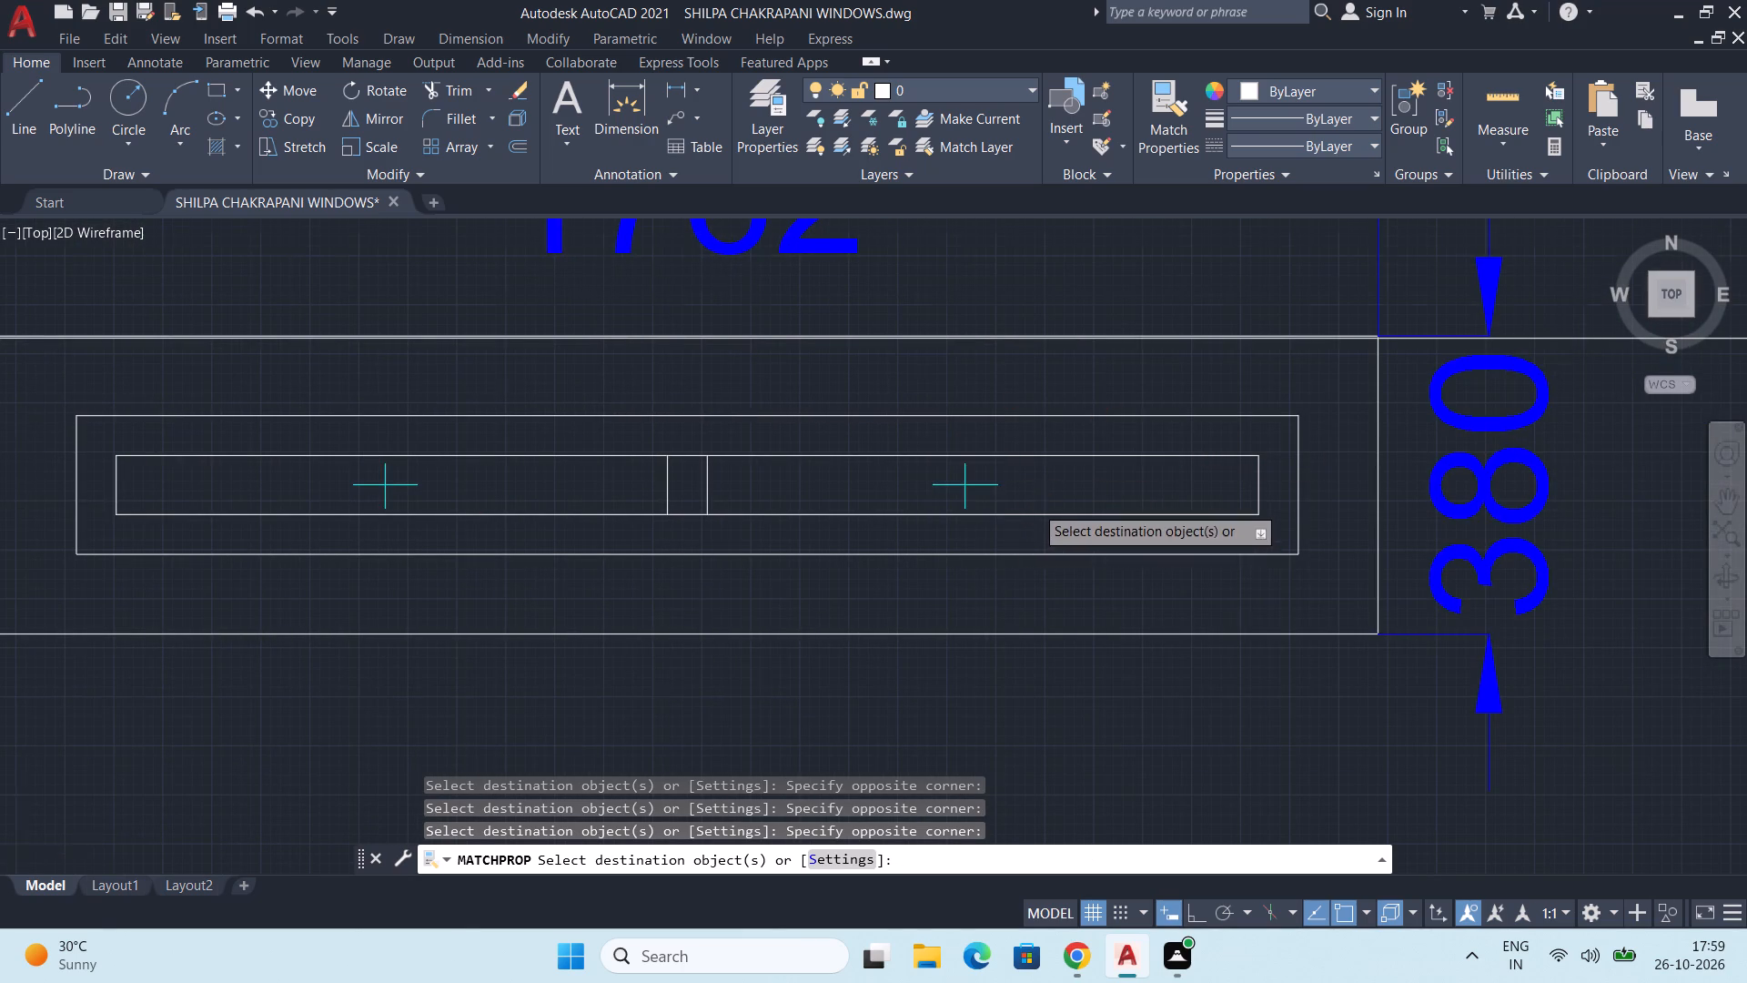
scroll(1035, 505, "down", 2)
middle_click_drag(1207, 543, 853, 500)
scroll(964, 480, "down", 1)
middle_click_drag(1042, 586, 994, 466)
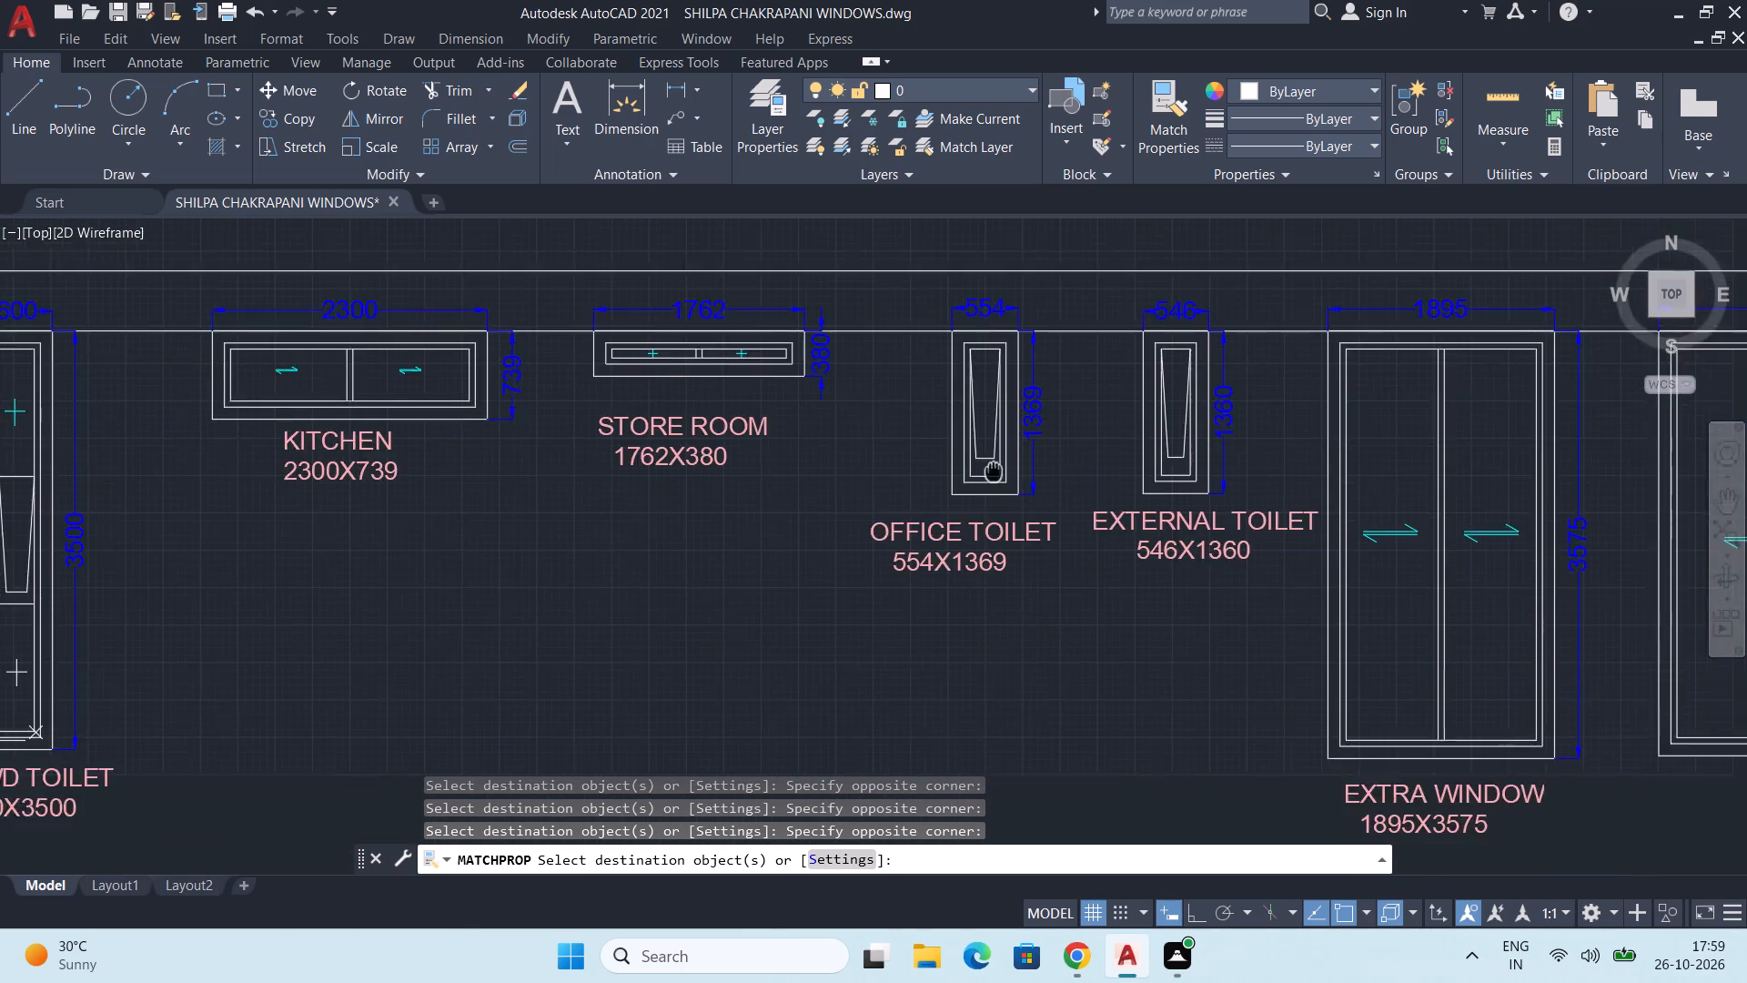
middle_click_drag(994, 466, 986, 443)
scroll(1002, 440, "down", 2)
middle_click_drag(873, 689, 995, 602)
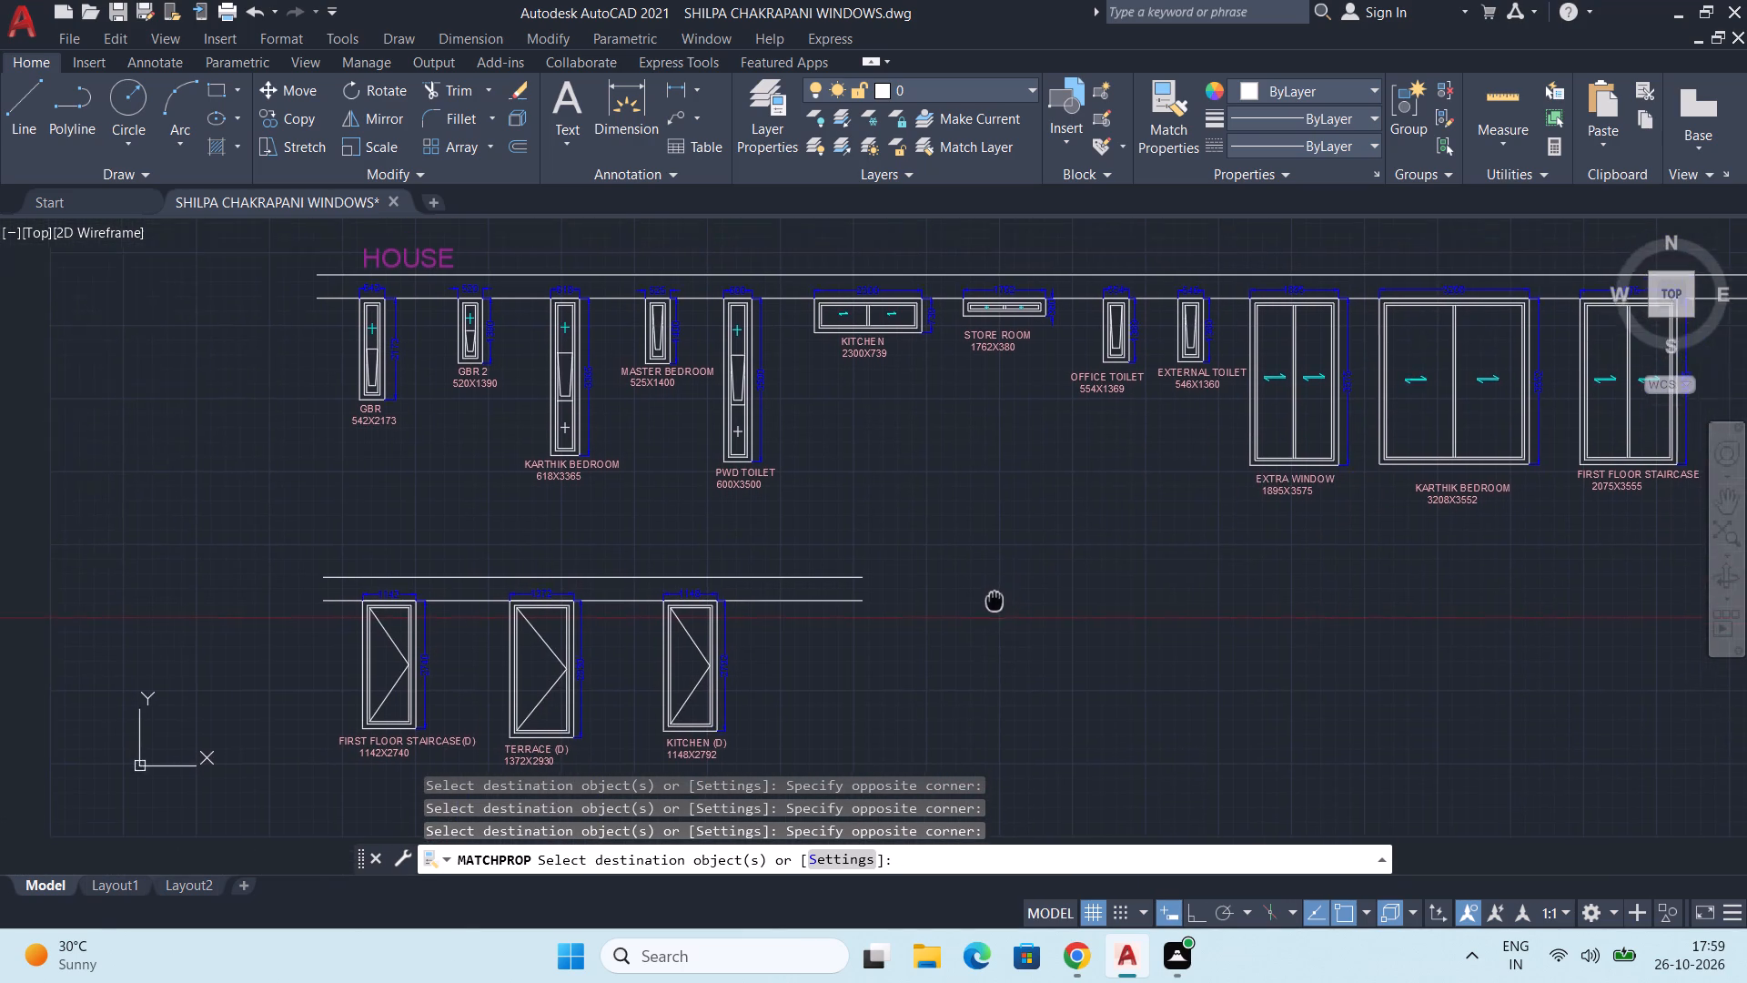
middle_click_drag(995, 602, 994, 604)
key("space")
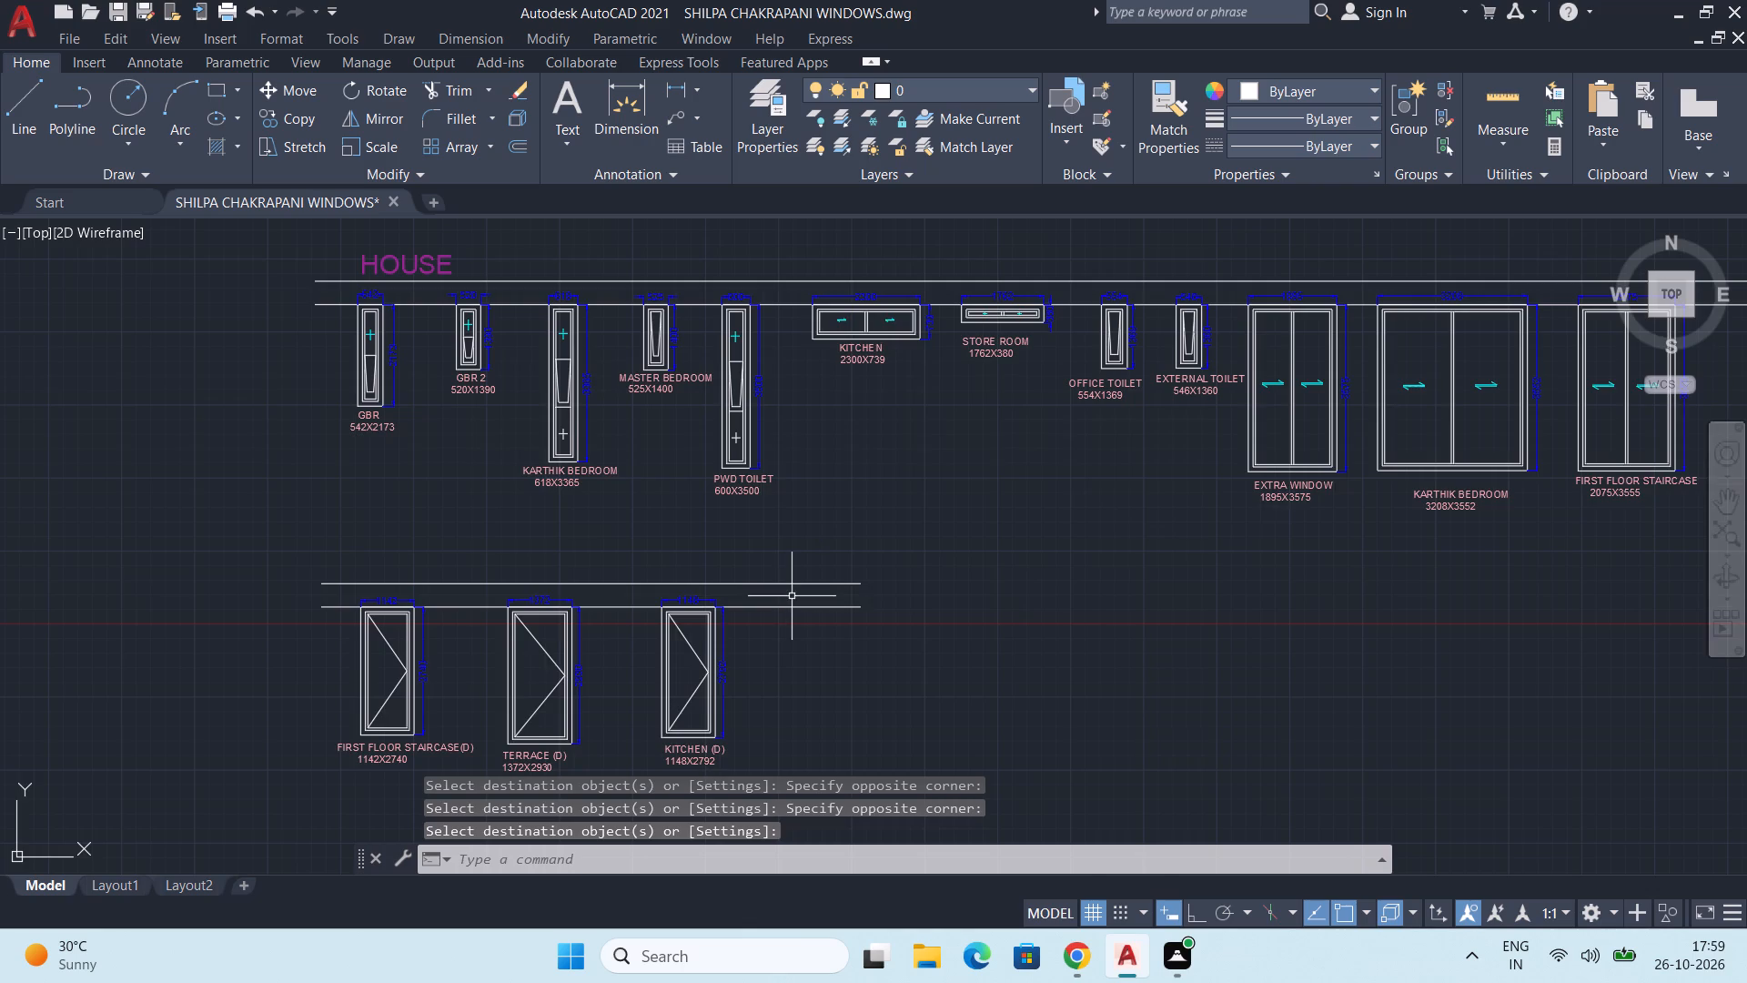
middle_click_drag(810, 561, 873, 470)
scroll(617, 613, "up", 2)
middle_click_drag(622, 610, 587, 619)
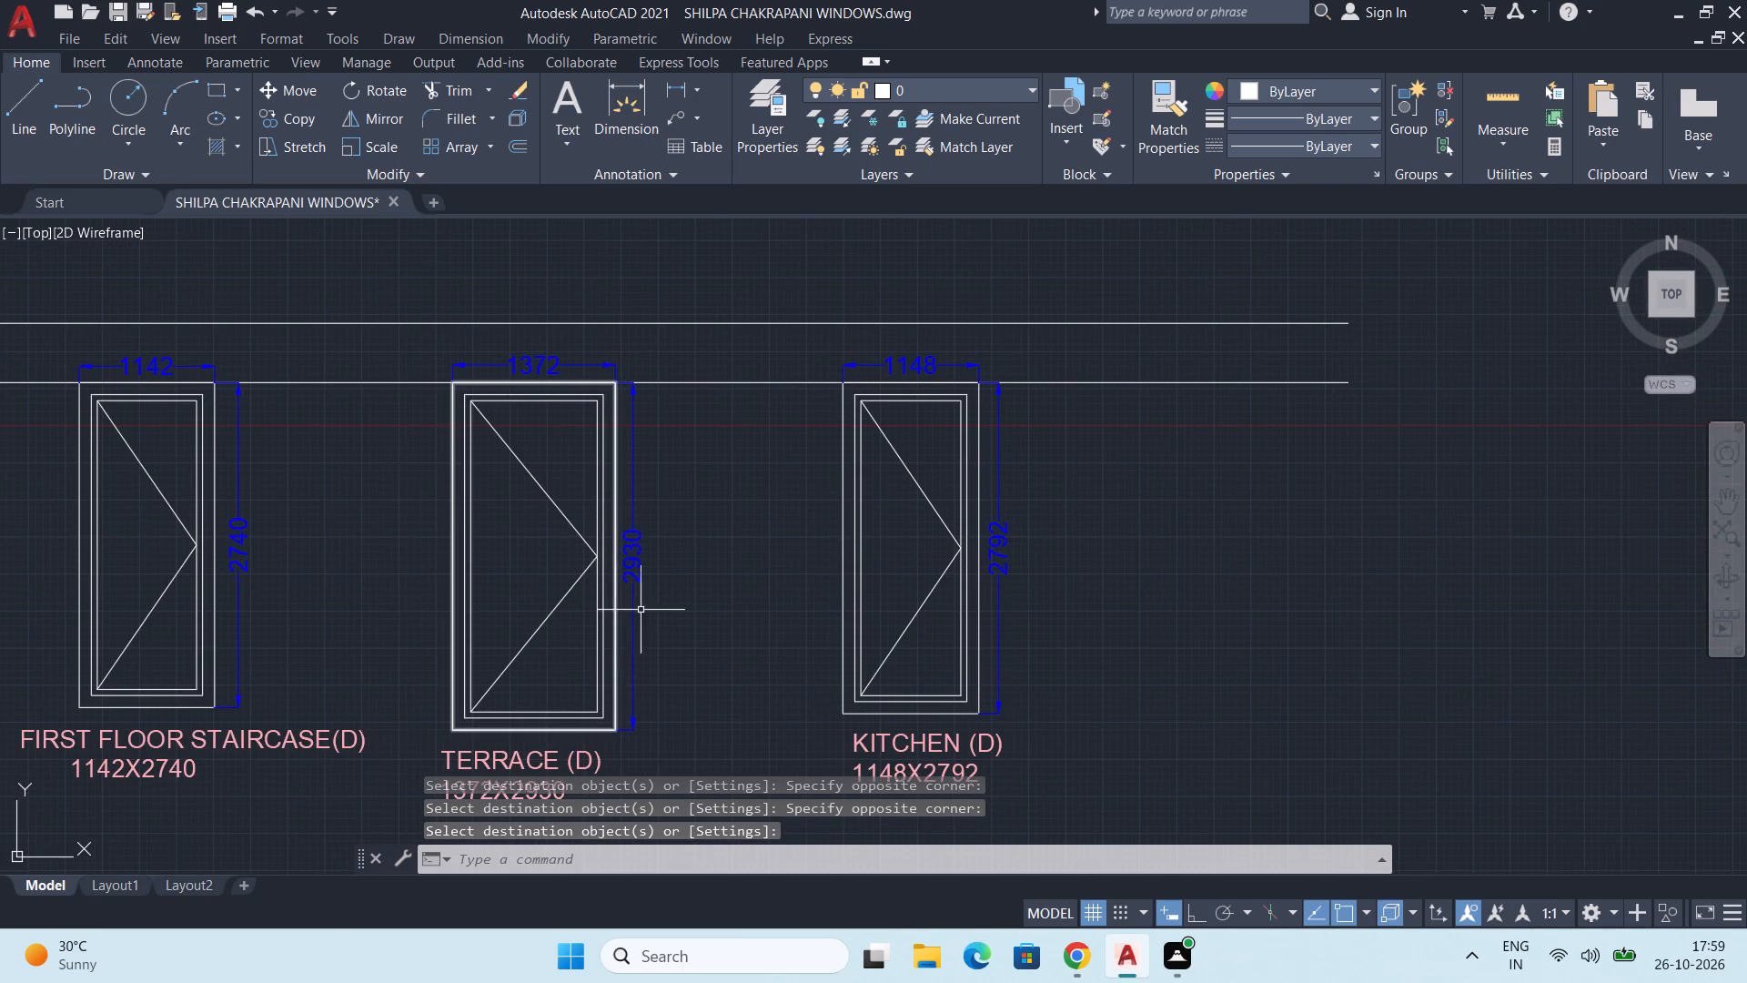
scroll(784, 611, "down", 1)
middle_click_drag(783, 633, 832, 568)
middle_click_drag(914, 511, 844, 679)
scroll(900, 500, "down", 1)
middle_click_drag(901, 471, 826, 656)
middle_click_drag(989, 525, 855, 645)
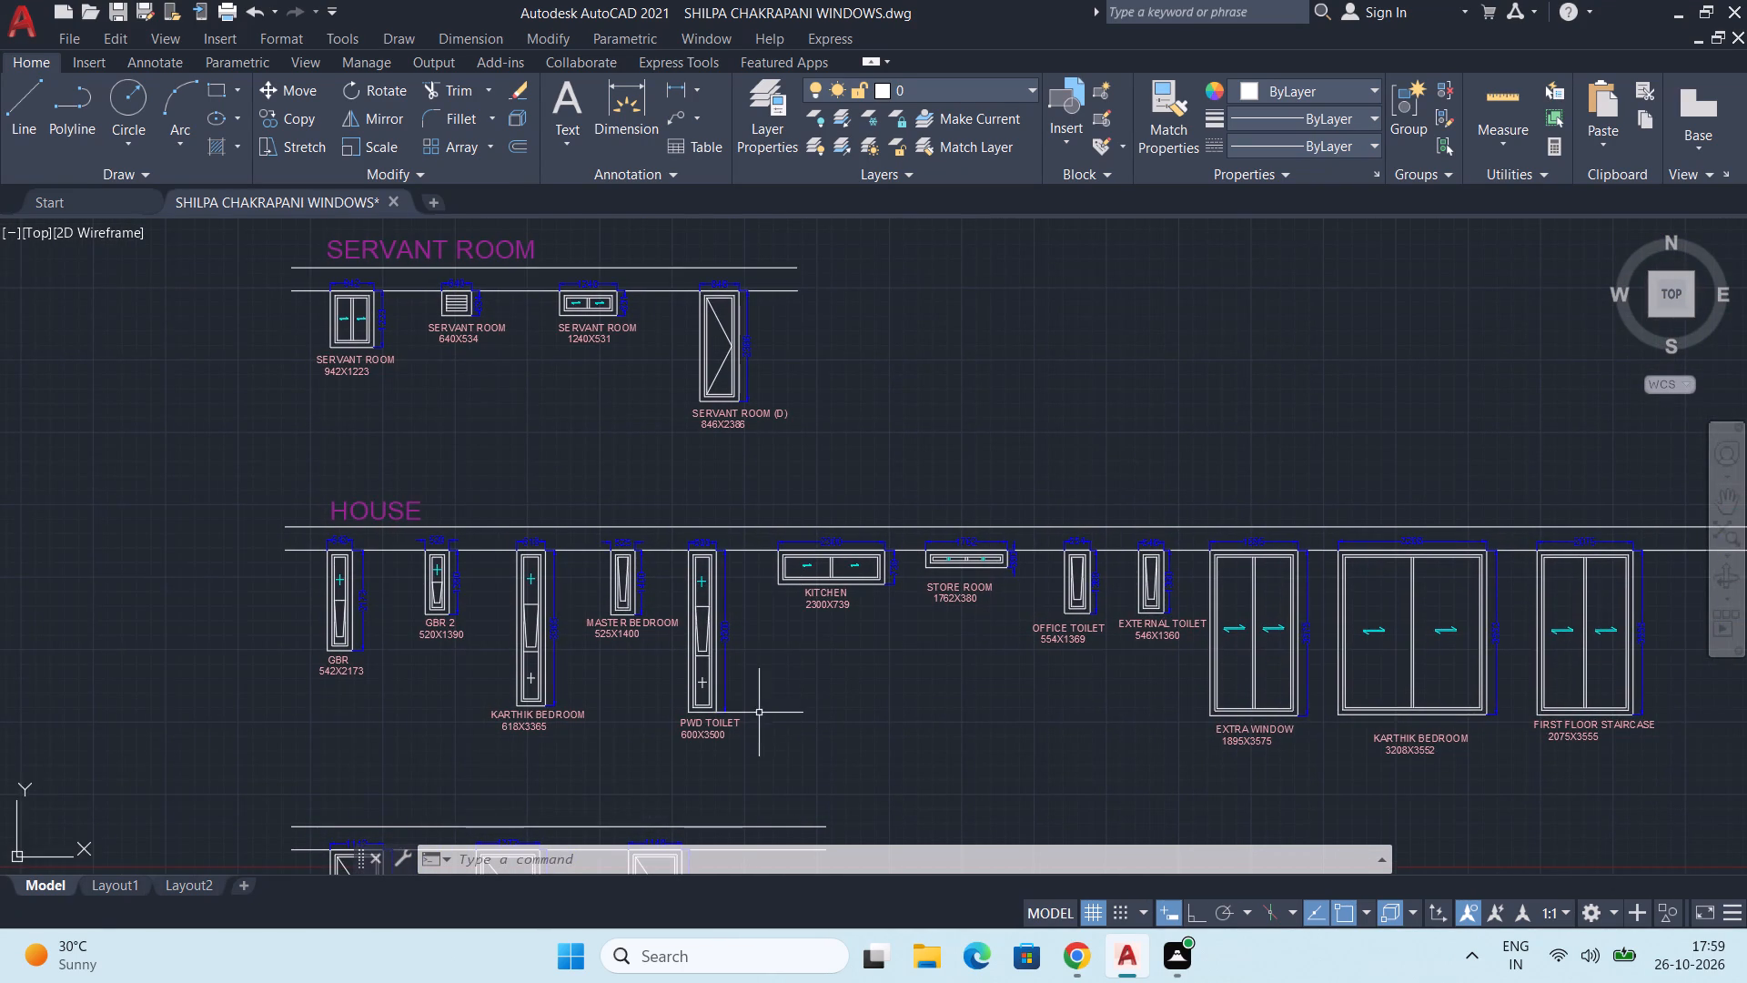
scroll(732, 710, "up", 1)
middle_click_drag(729, 722, 738, 691)
scroll(760, 594, "down", 1)
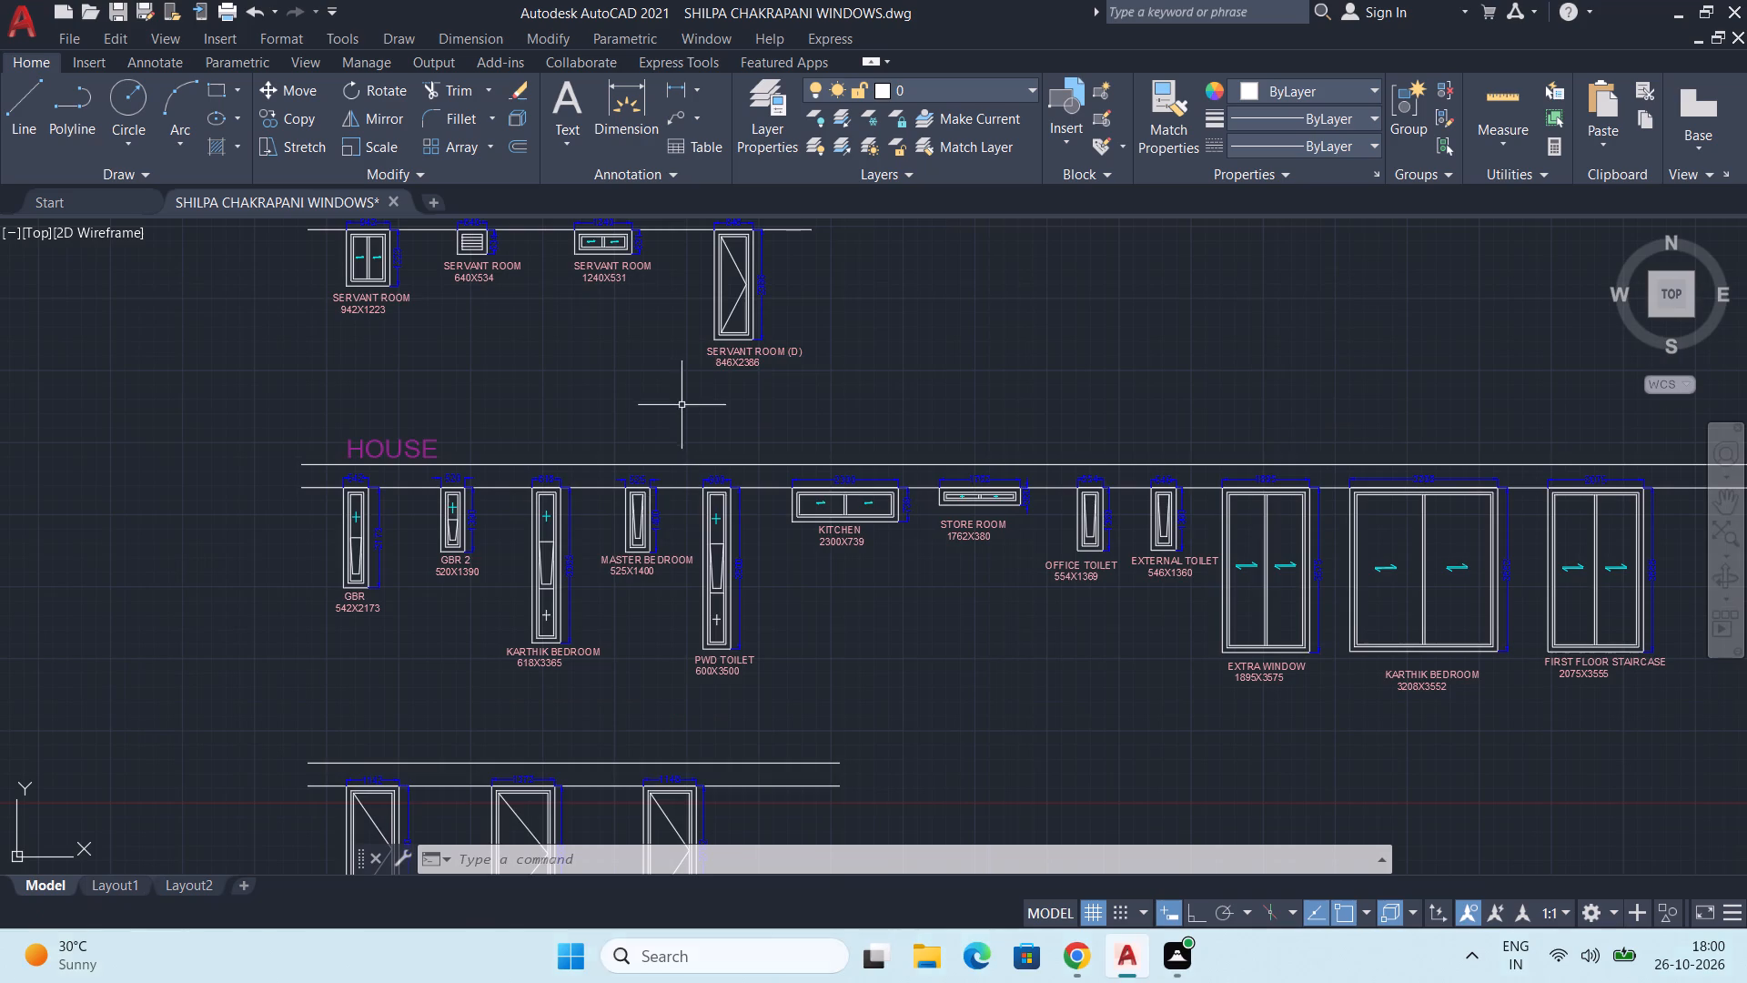
Add the door mark (D) after SECURITY ROOM in the label of the 997X3190 opening.
middle_click_drag(687, 278, 685, 596)
middle_click_drag(843, 480, 826, 473)
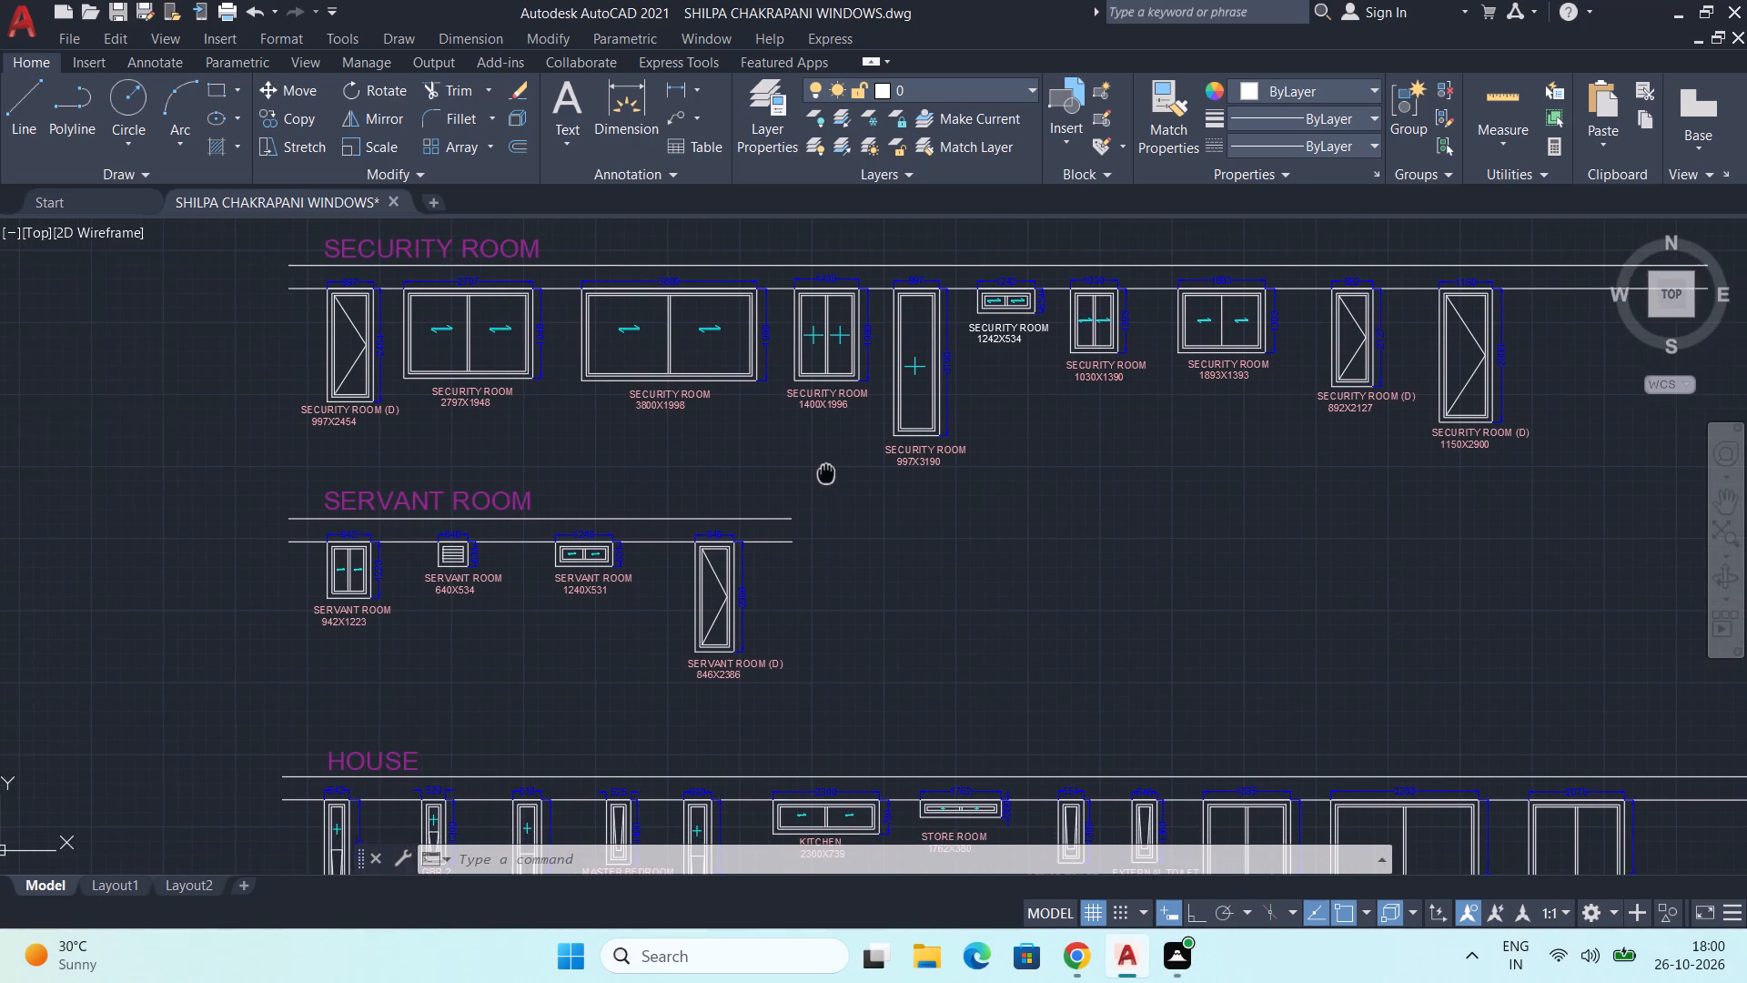
middle_click_drag(826, 473, 822, 489)
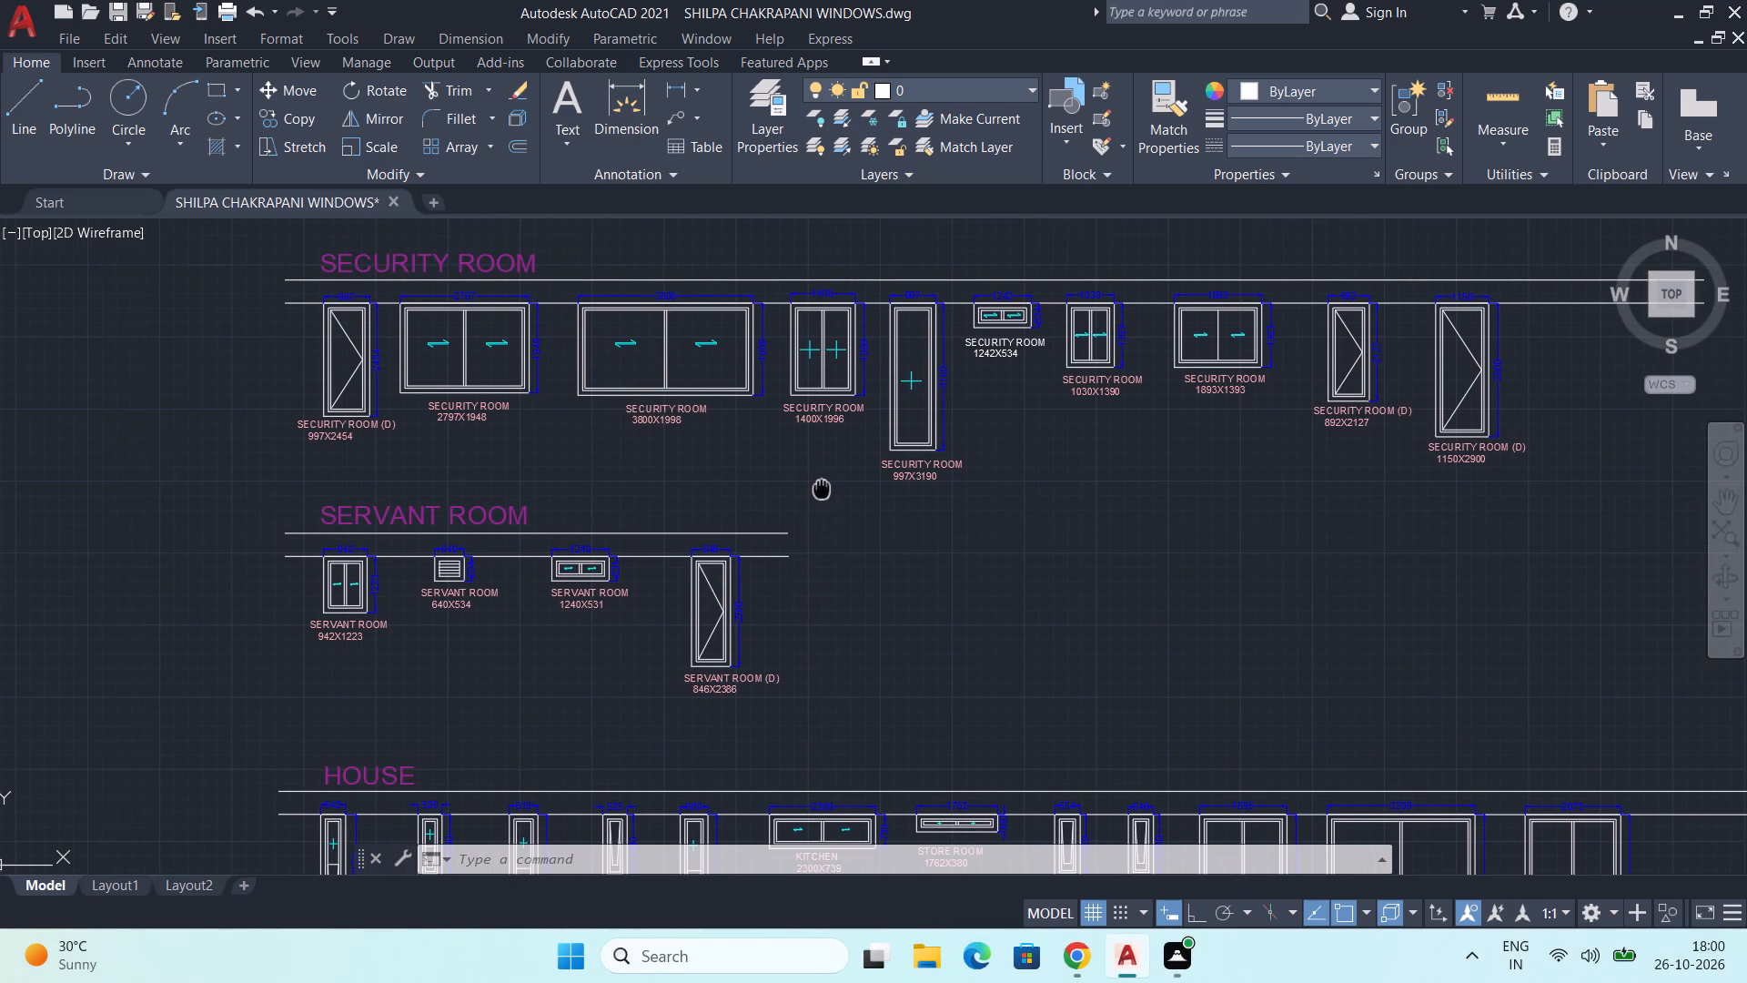
middle_click_drag(822, 489, 764, 514)
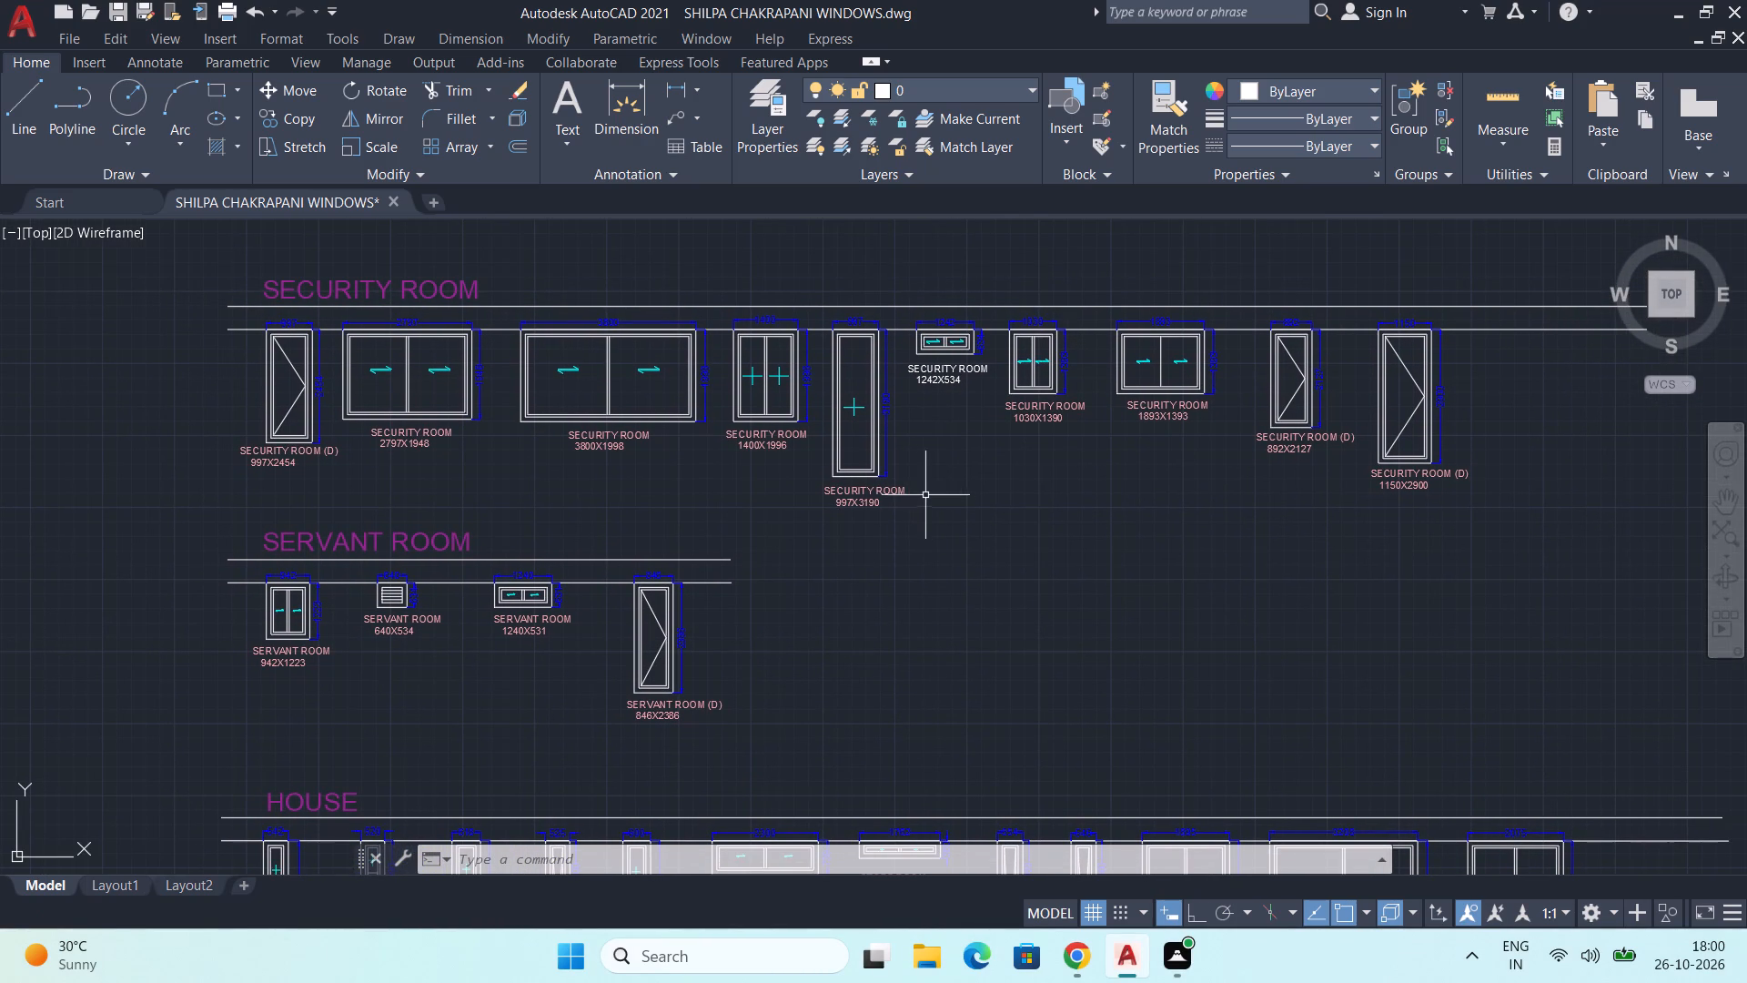
scroll(912, 482, "up", 1)
middle_click_drag(894, 496, 881, 537)
scroll(823, 571, "up", 1)
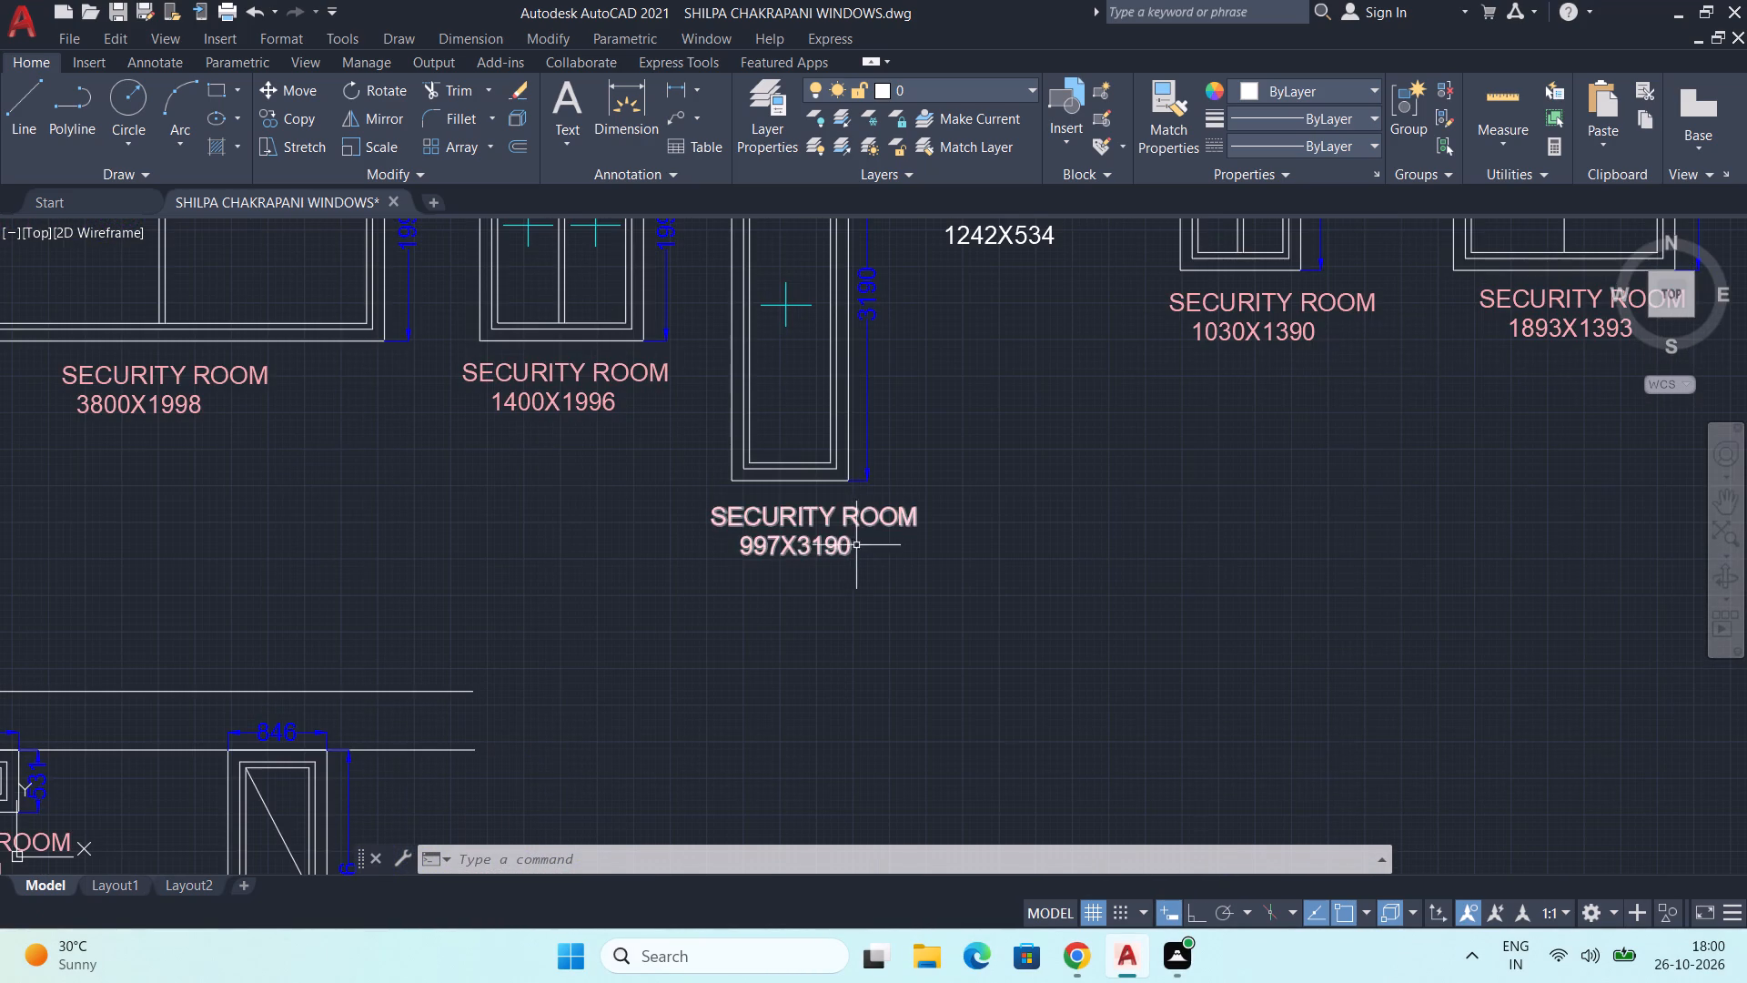
double_click(861, 524)
left_click(932, 525)
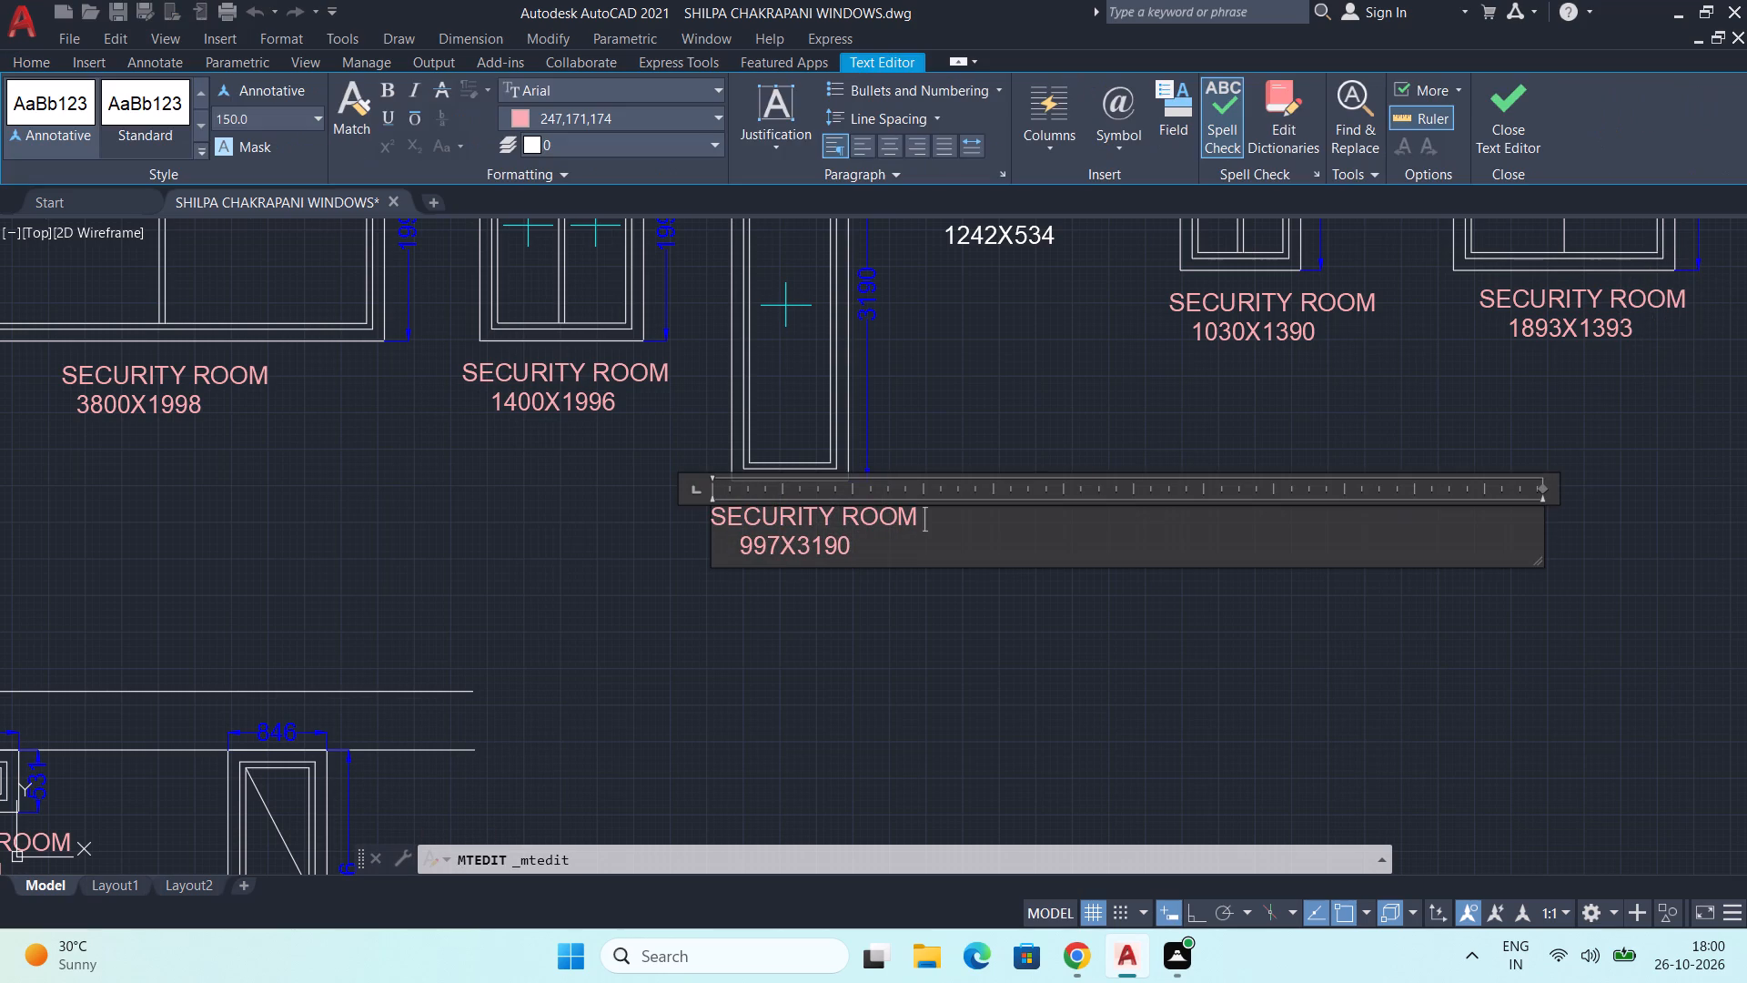
key("shift+parenleft")
type("D)")
left_click(703, 646)
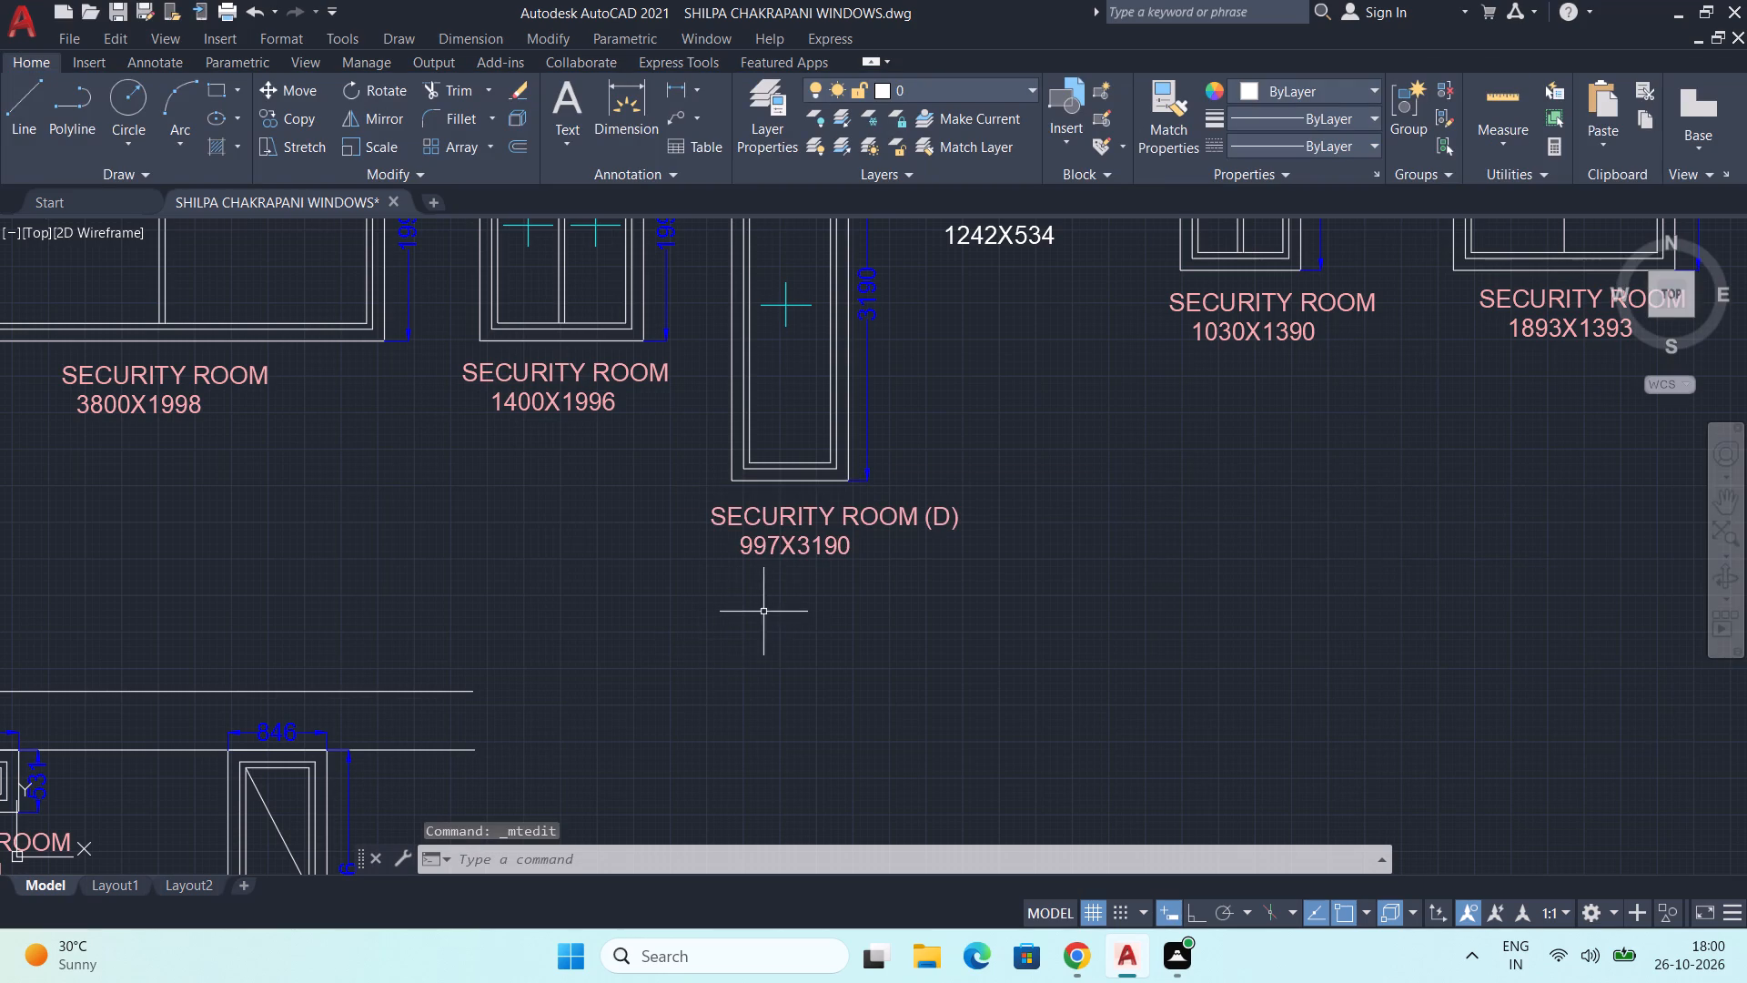
Examine the SECURITY ROOM, SERVANT ROOM and HOUSE rows and the door row beneath them for remaining label and mark corrections.
scroll(742, 646, "down", 1)
middle_click_drag(664, 672, 723, 578)
scroll(734, 529, "down", 1)
middle_click_drag(750, 545, 754, 538)
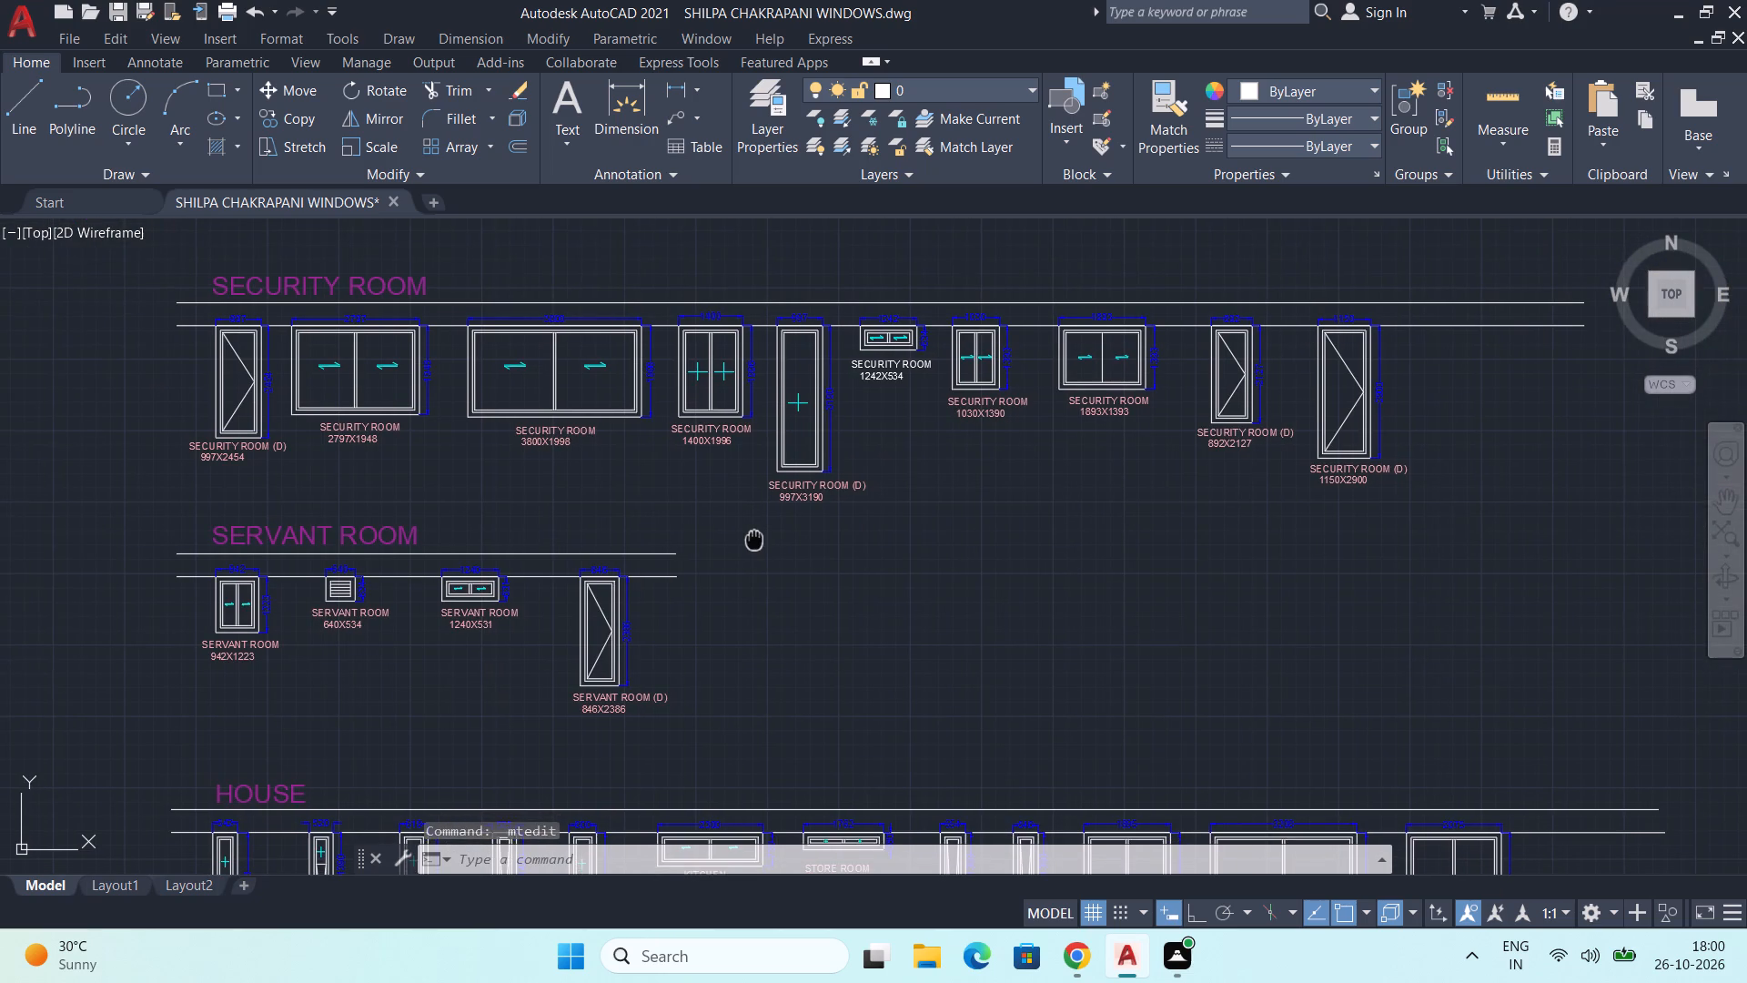
middle_click_drag(754, 538, 760, 536)
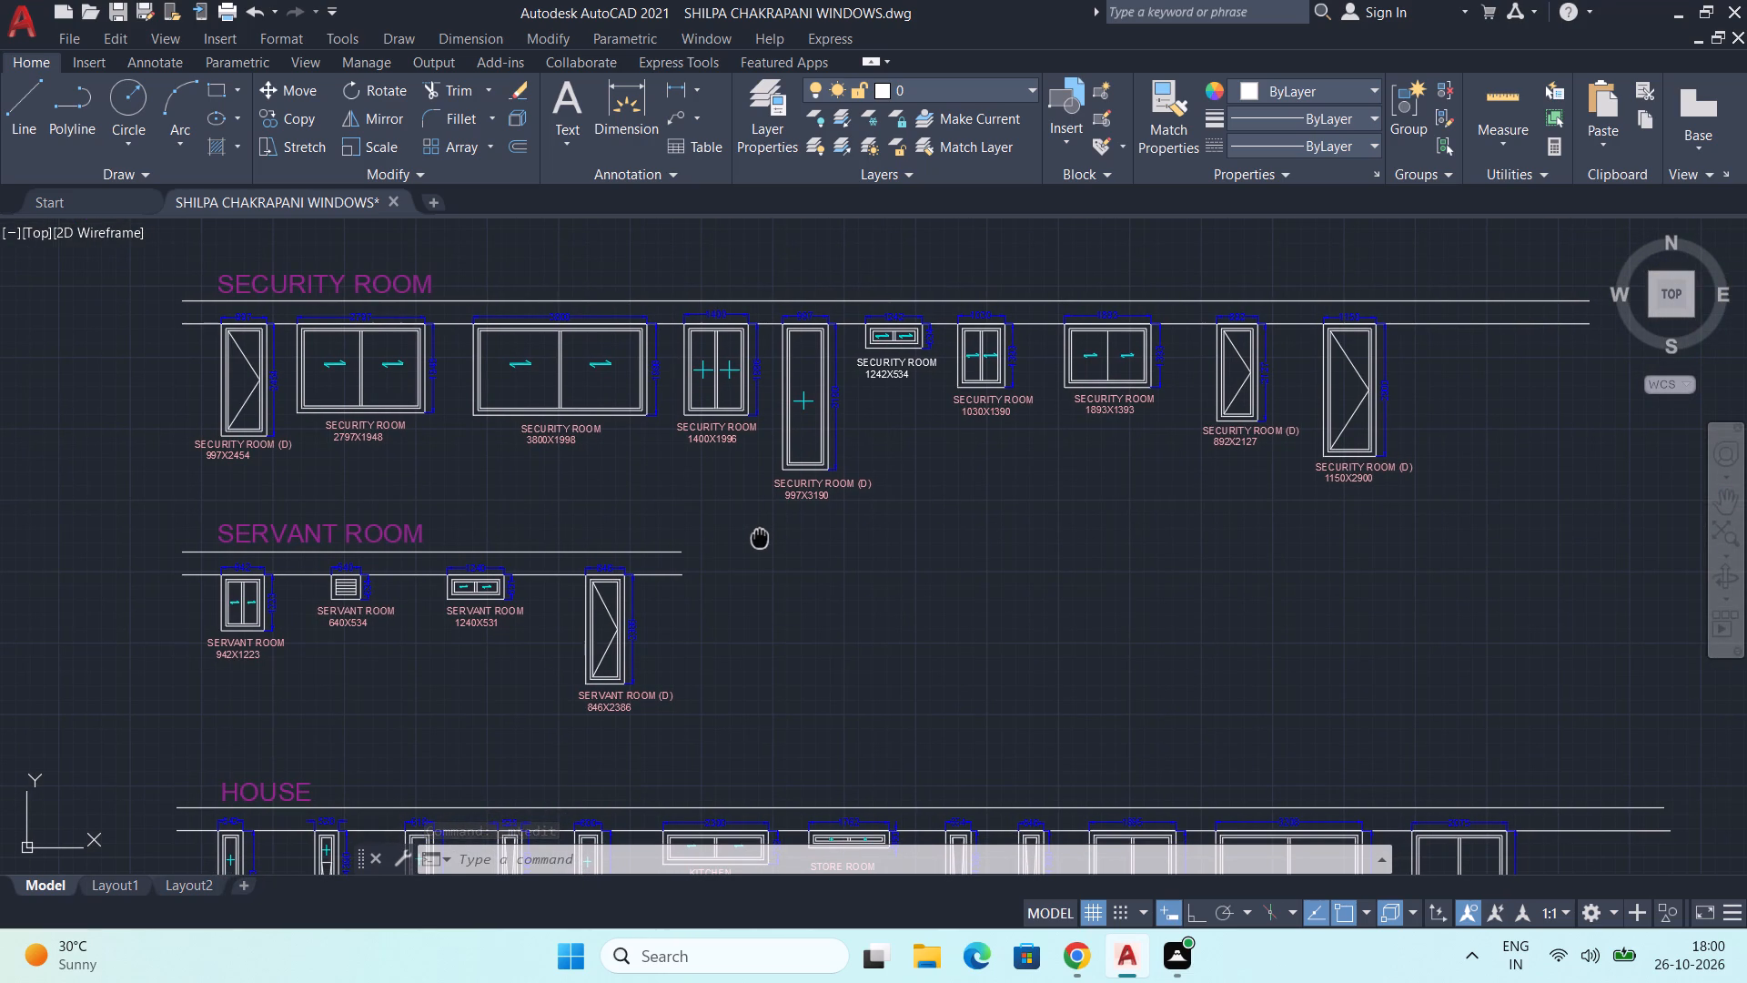
middle_click_drag(760, 536, 774, 562)
scroll(836, 524, "down", 1)
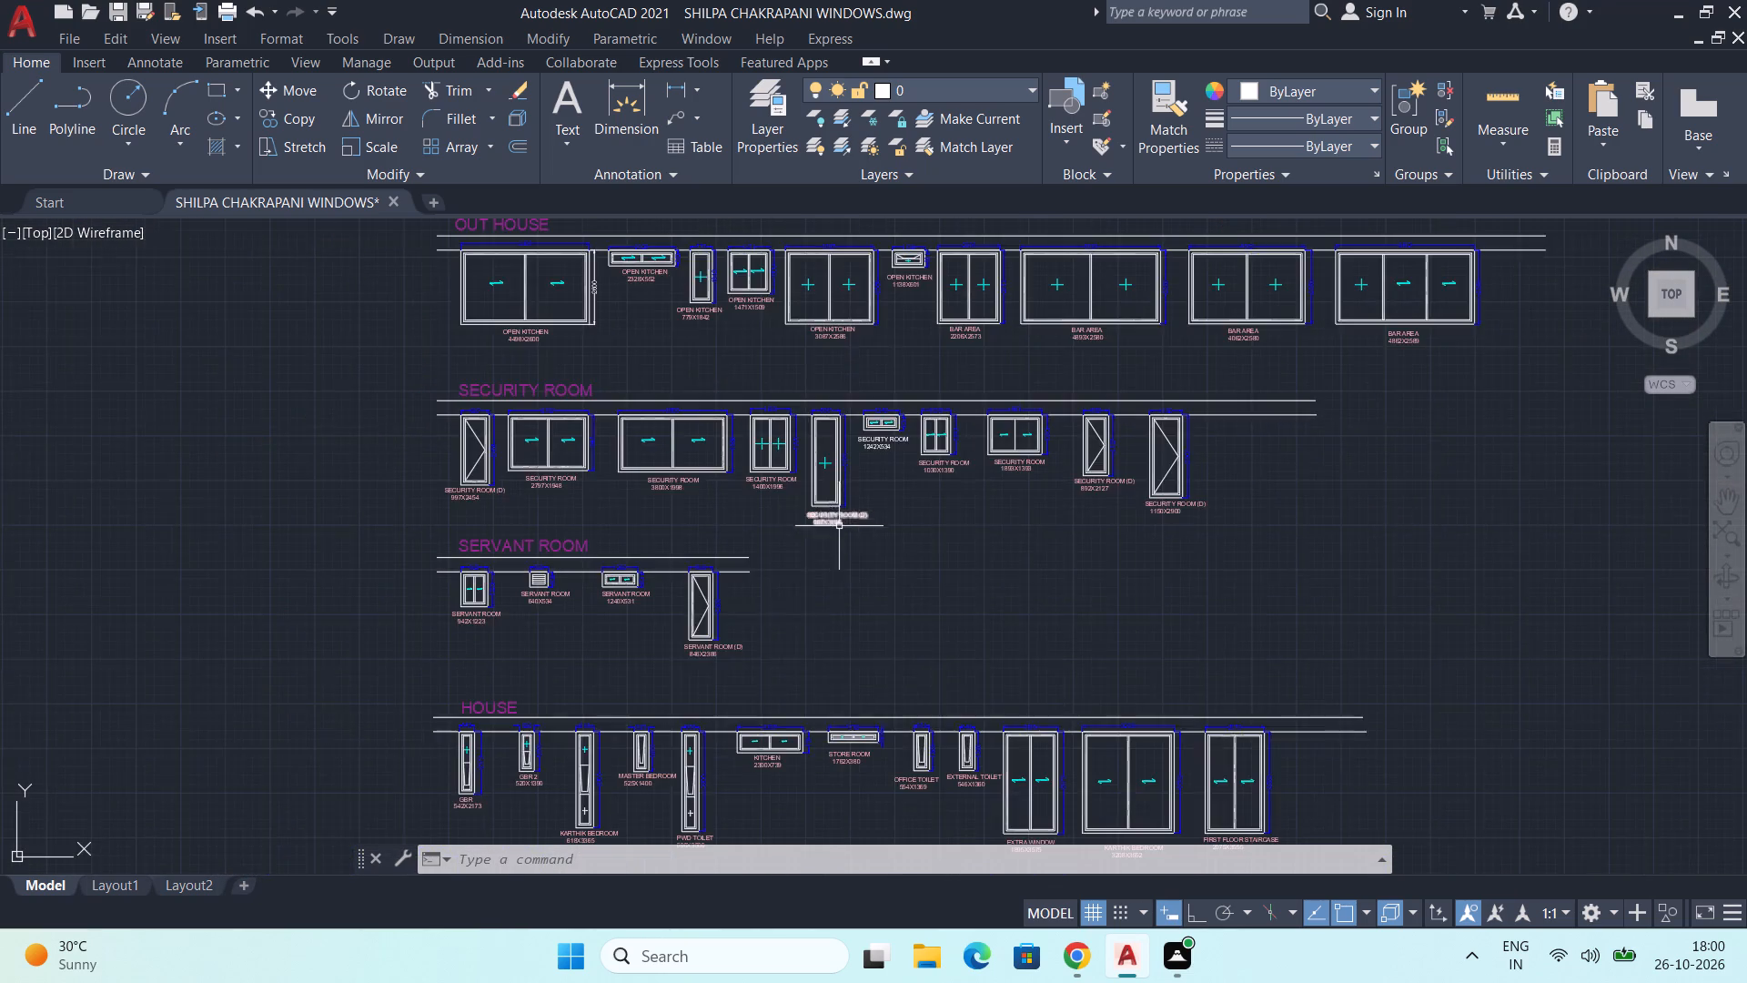
scroll(691, 658, "up", 2)
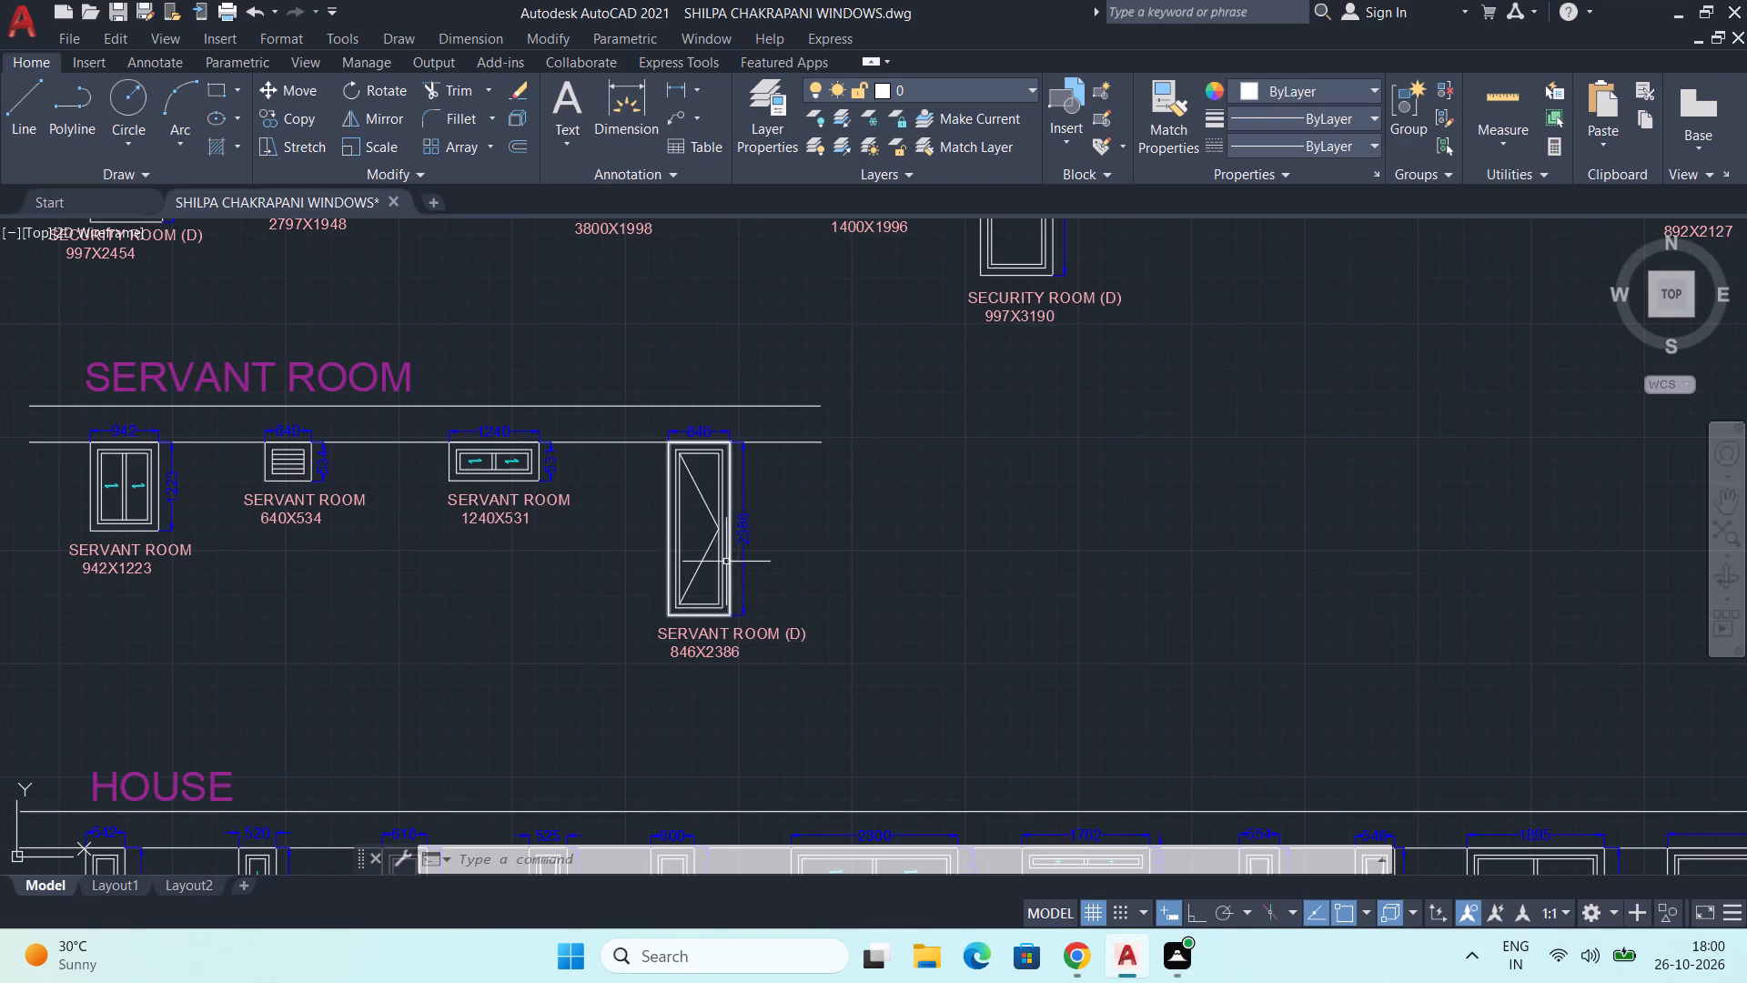
scroll(847, 578, "down", 1)
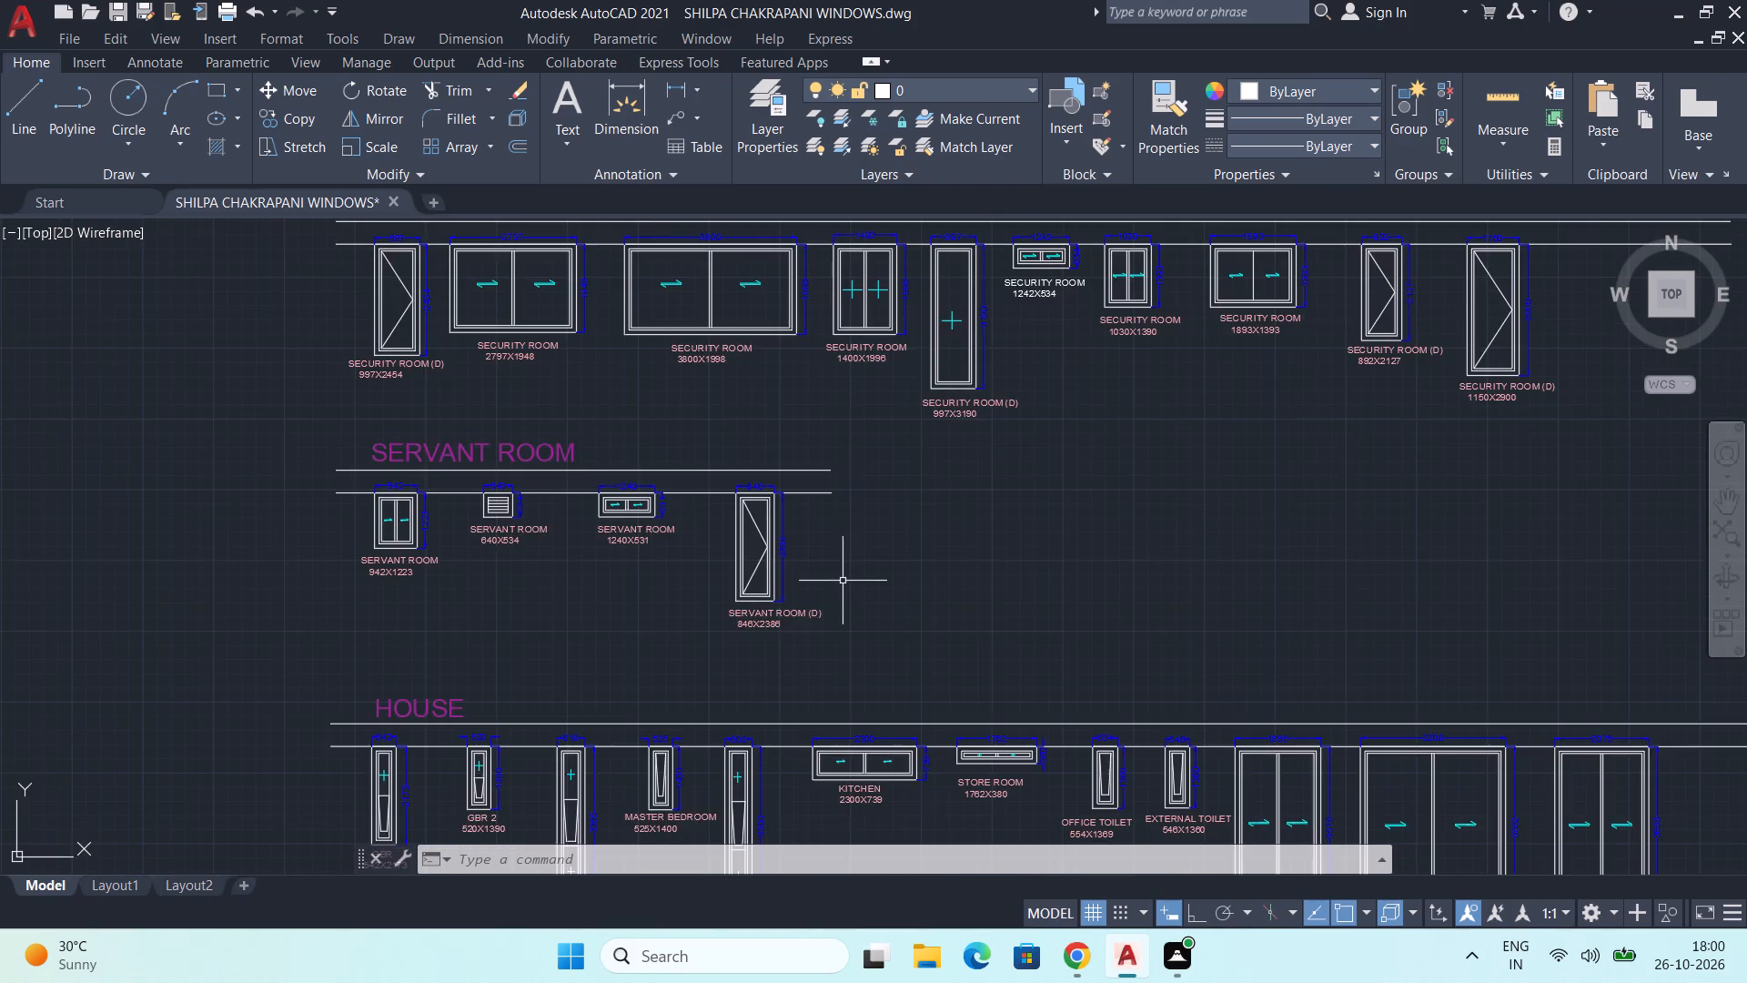
middle_click_drag(850, 581, 816, 723)
middle_click_drag(1093, 642, 785, 619)
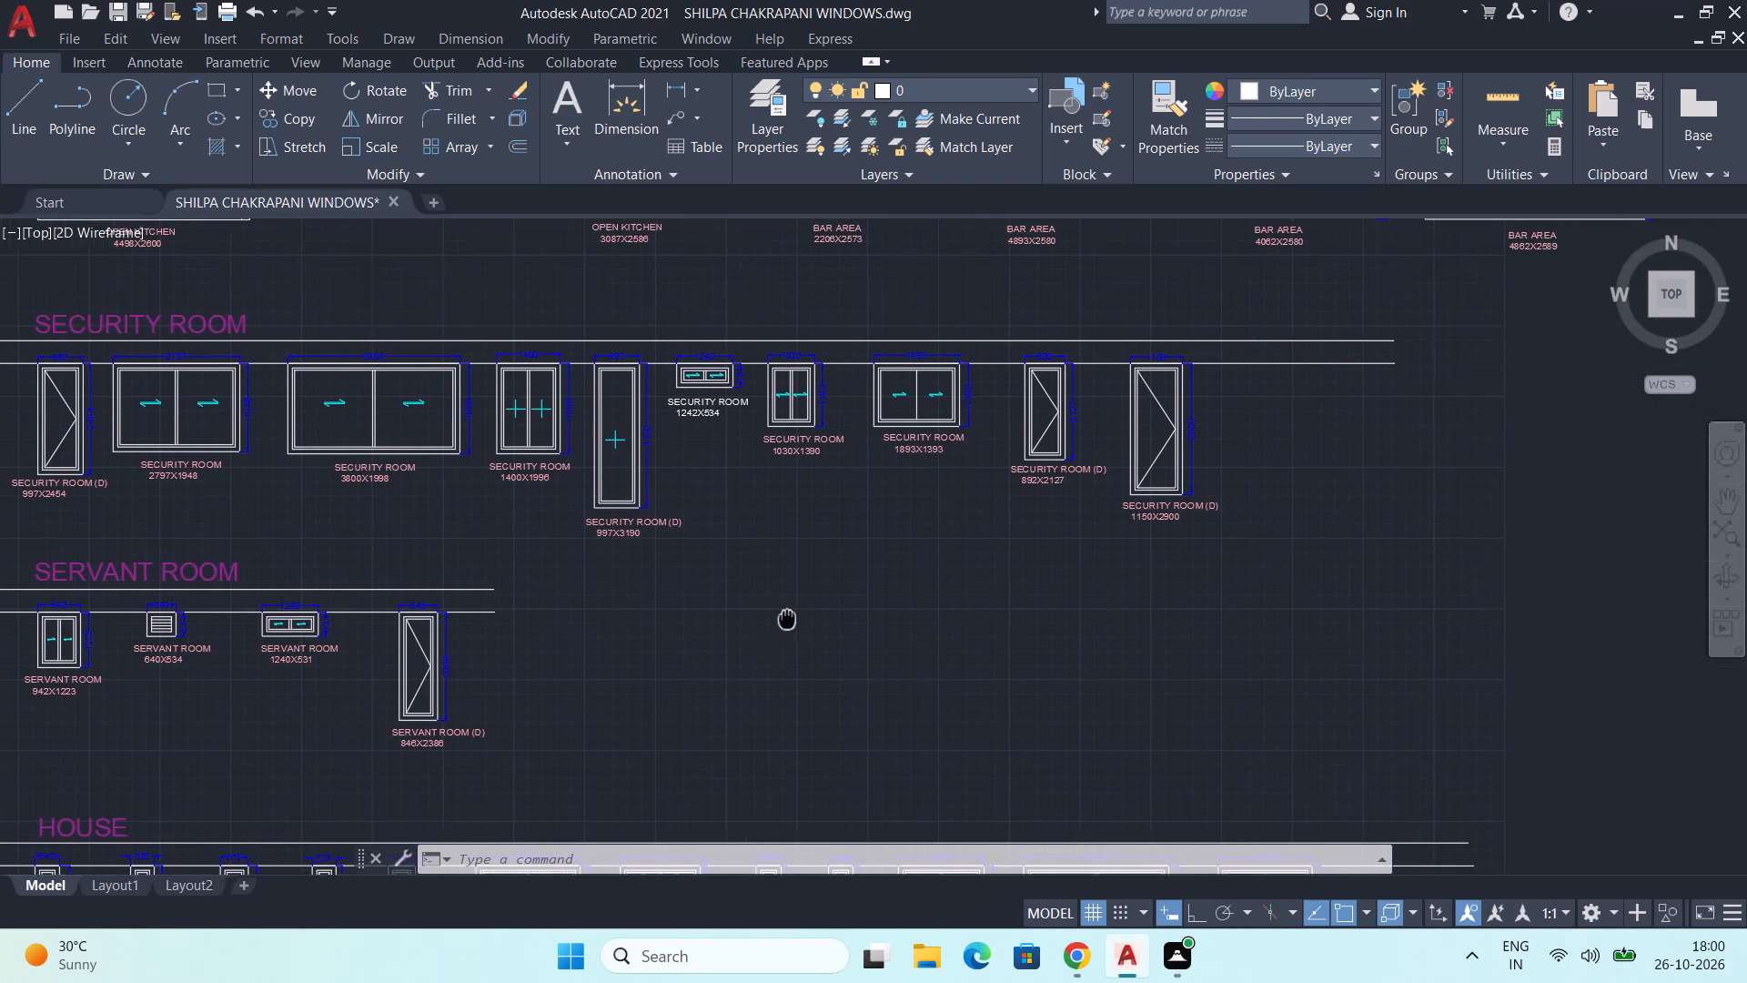
middle_click_drag(785, 619, 760, 622)
middle_click_drag(672, 742, 928, 542)
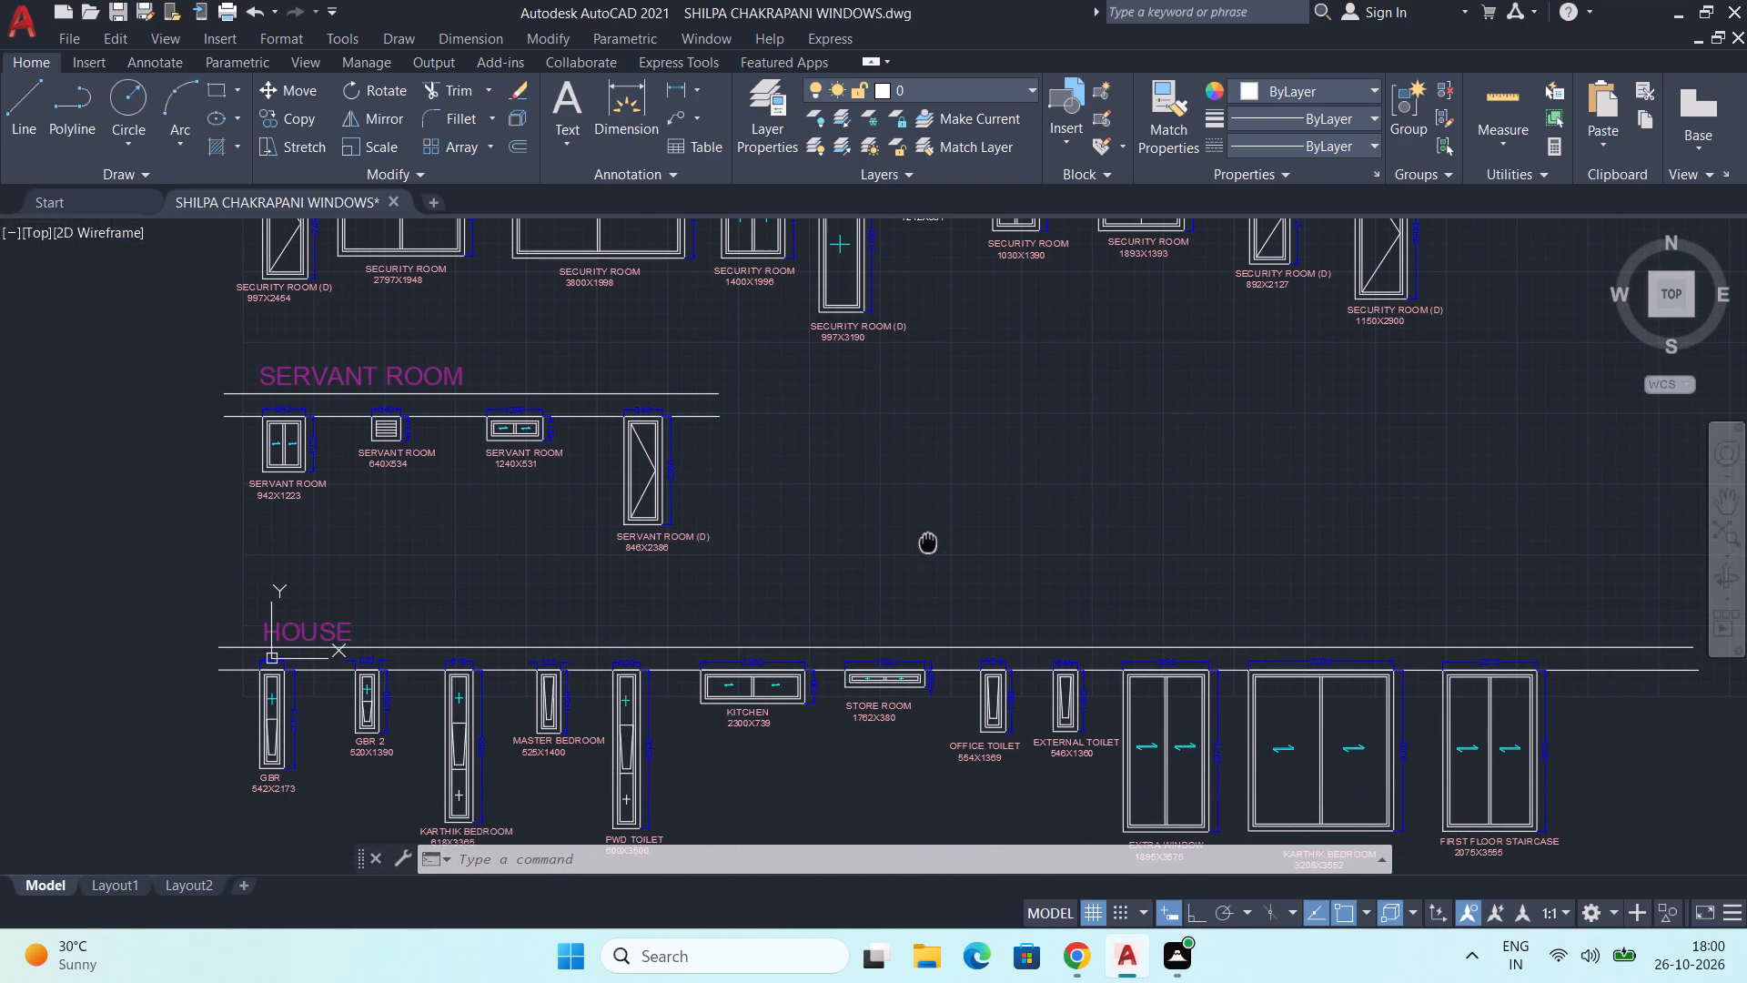
middle_click_drag(928, 542, 929, 542)
middle_click_drag(713, 595, 689, 602)
scroll(555, 571, "up", 2)
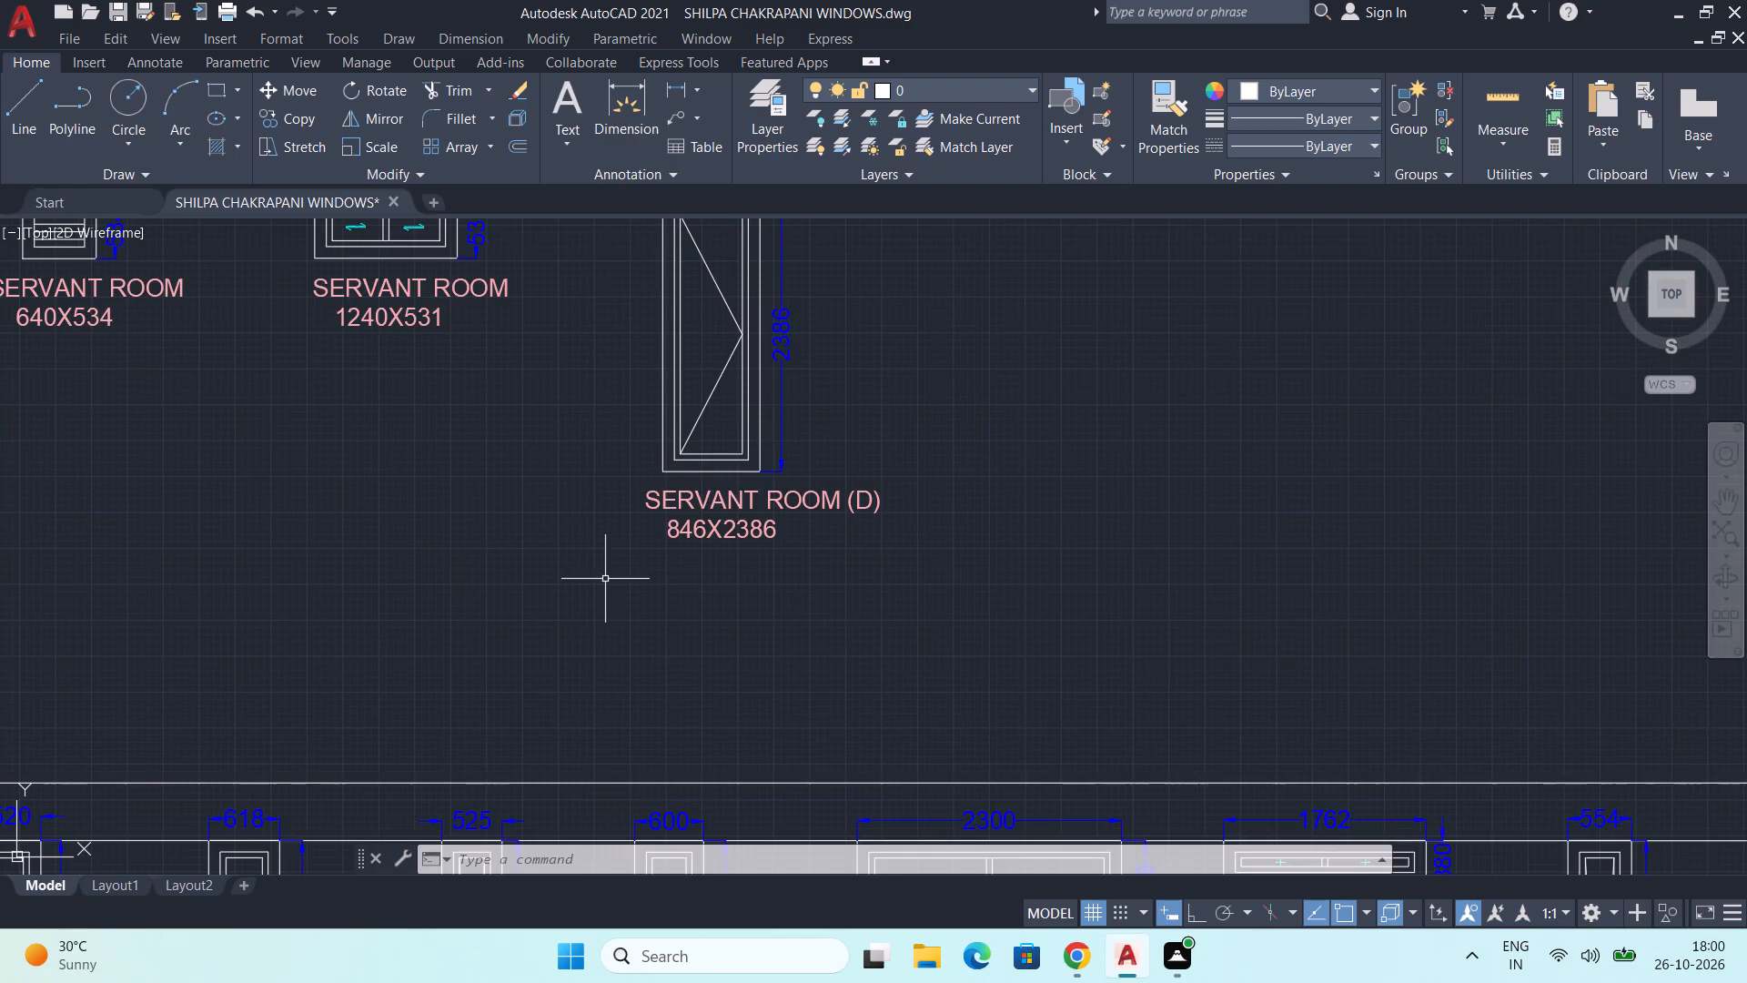
middle_click_drag(612, 579, 611, 598)
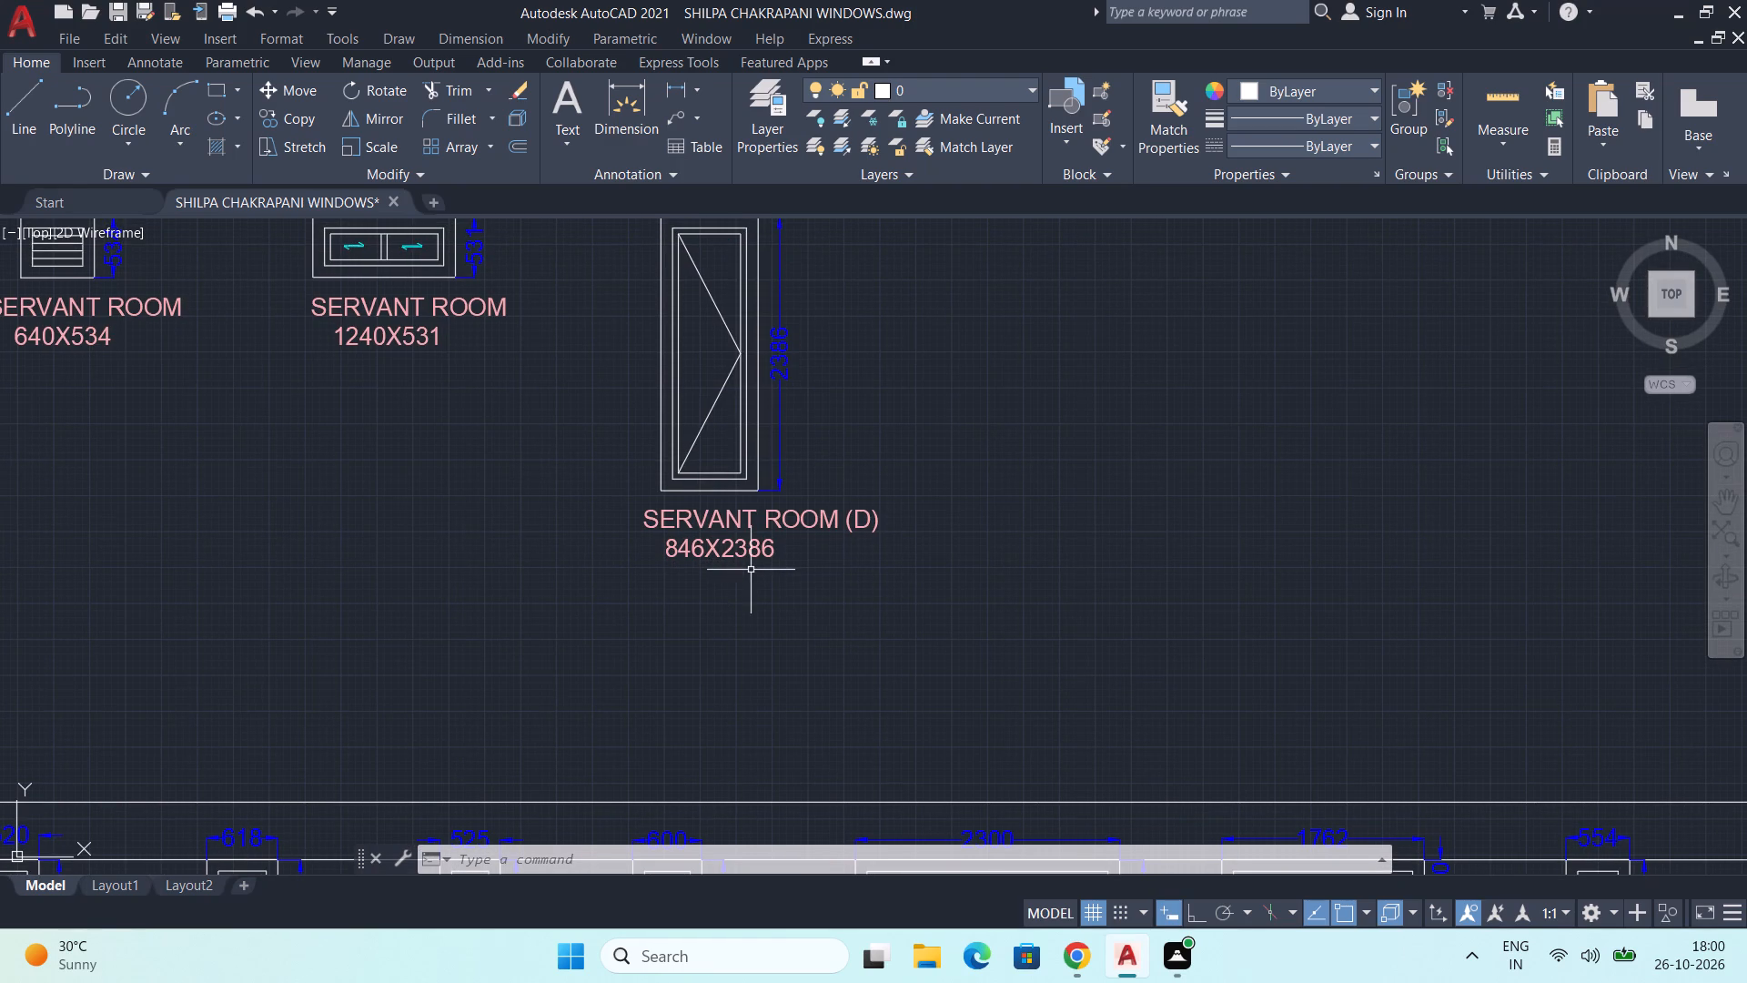
scroll(819, 579, "down", 1)
middle_click_drag(829, 583, 822, 552)
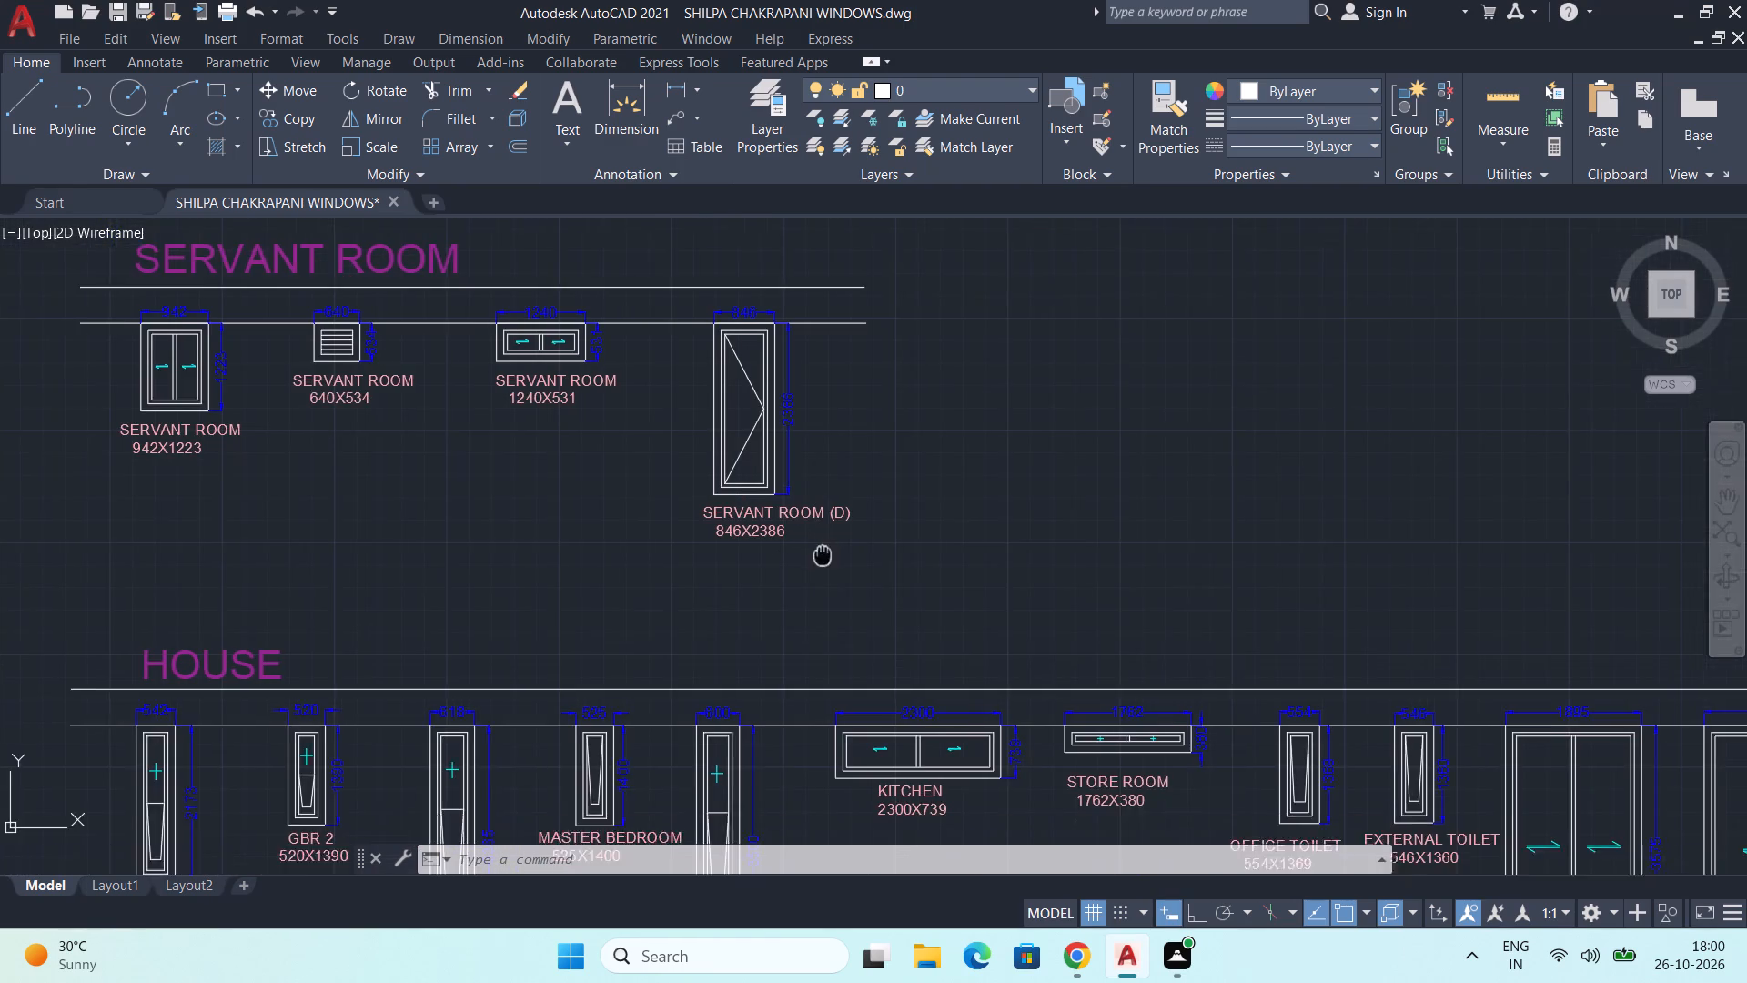
middle_click_drag(822, 552, 715, 466)
middle_click_drag(842, 668, 843, 413)
scroll(792, 551, "down", 1)
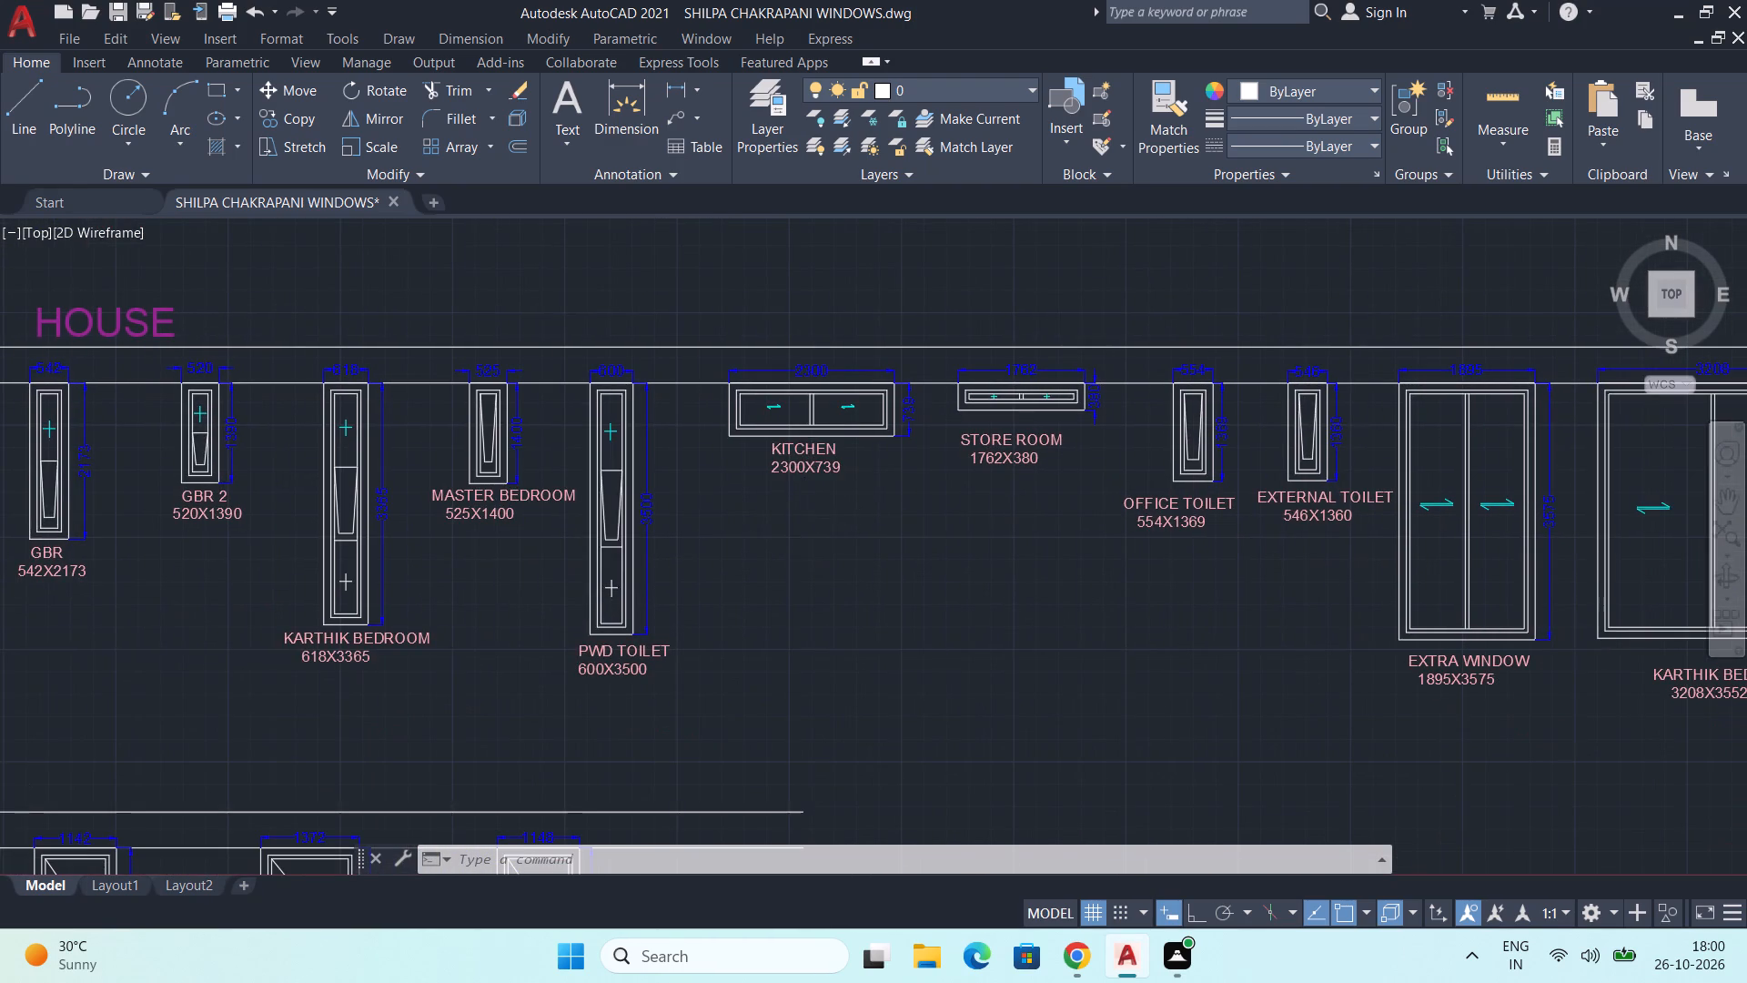
middle_click_drag(785, 571, 684, 540)
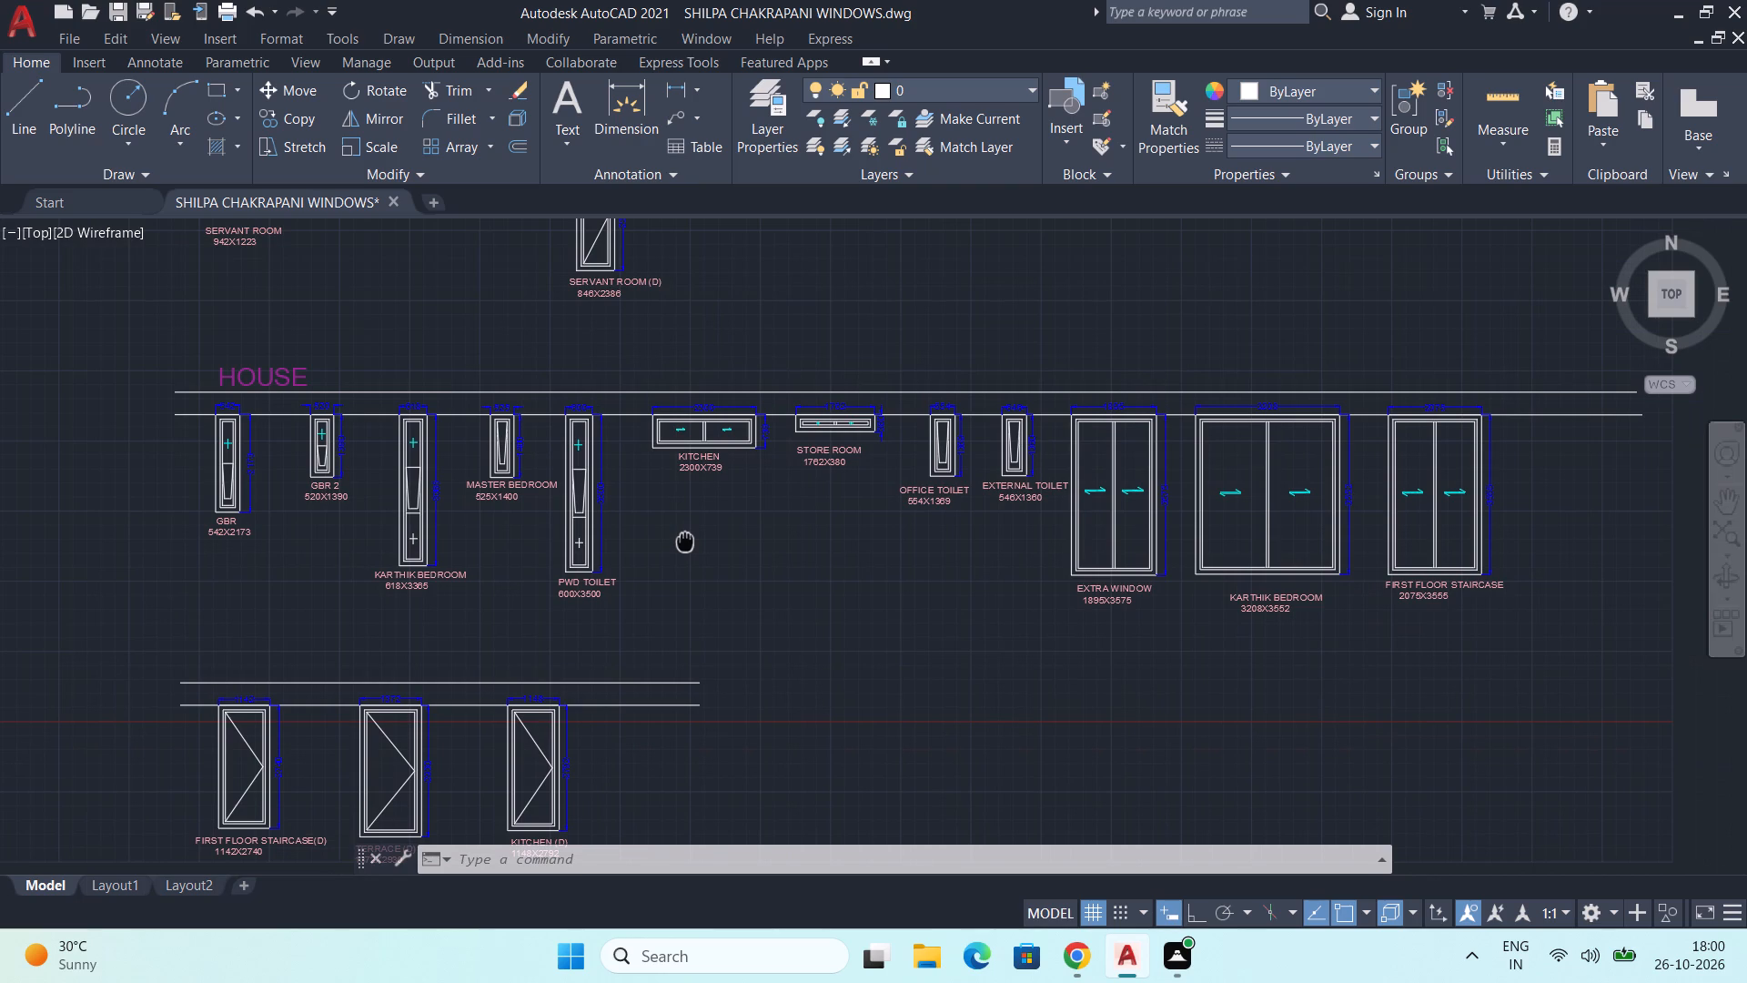
middle_click_drag(684, 540, 581, 463)
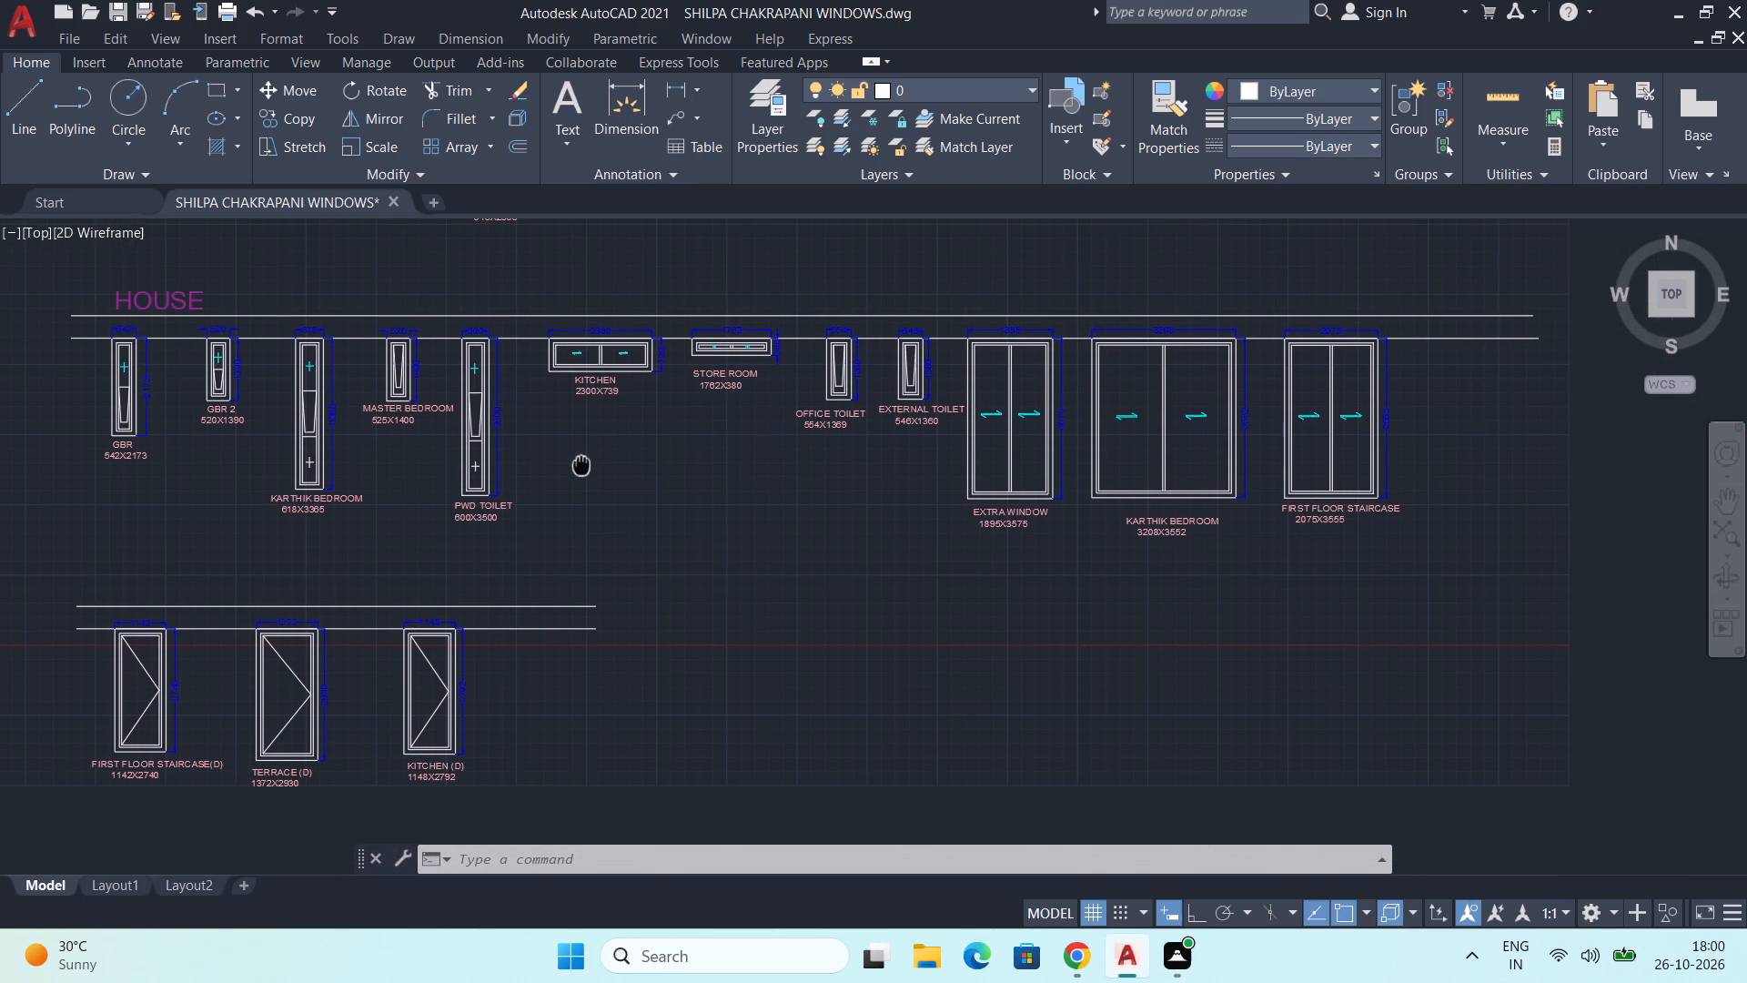
middle_click_drag(581, 463, 580, 462)
middle_click_drag(615, 651, 688, 623)
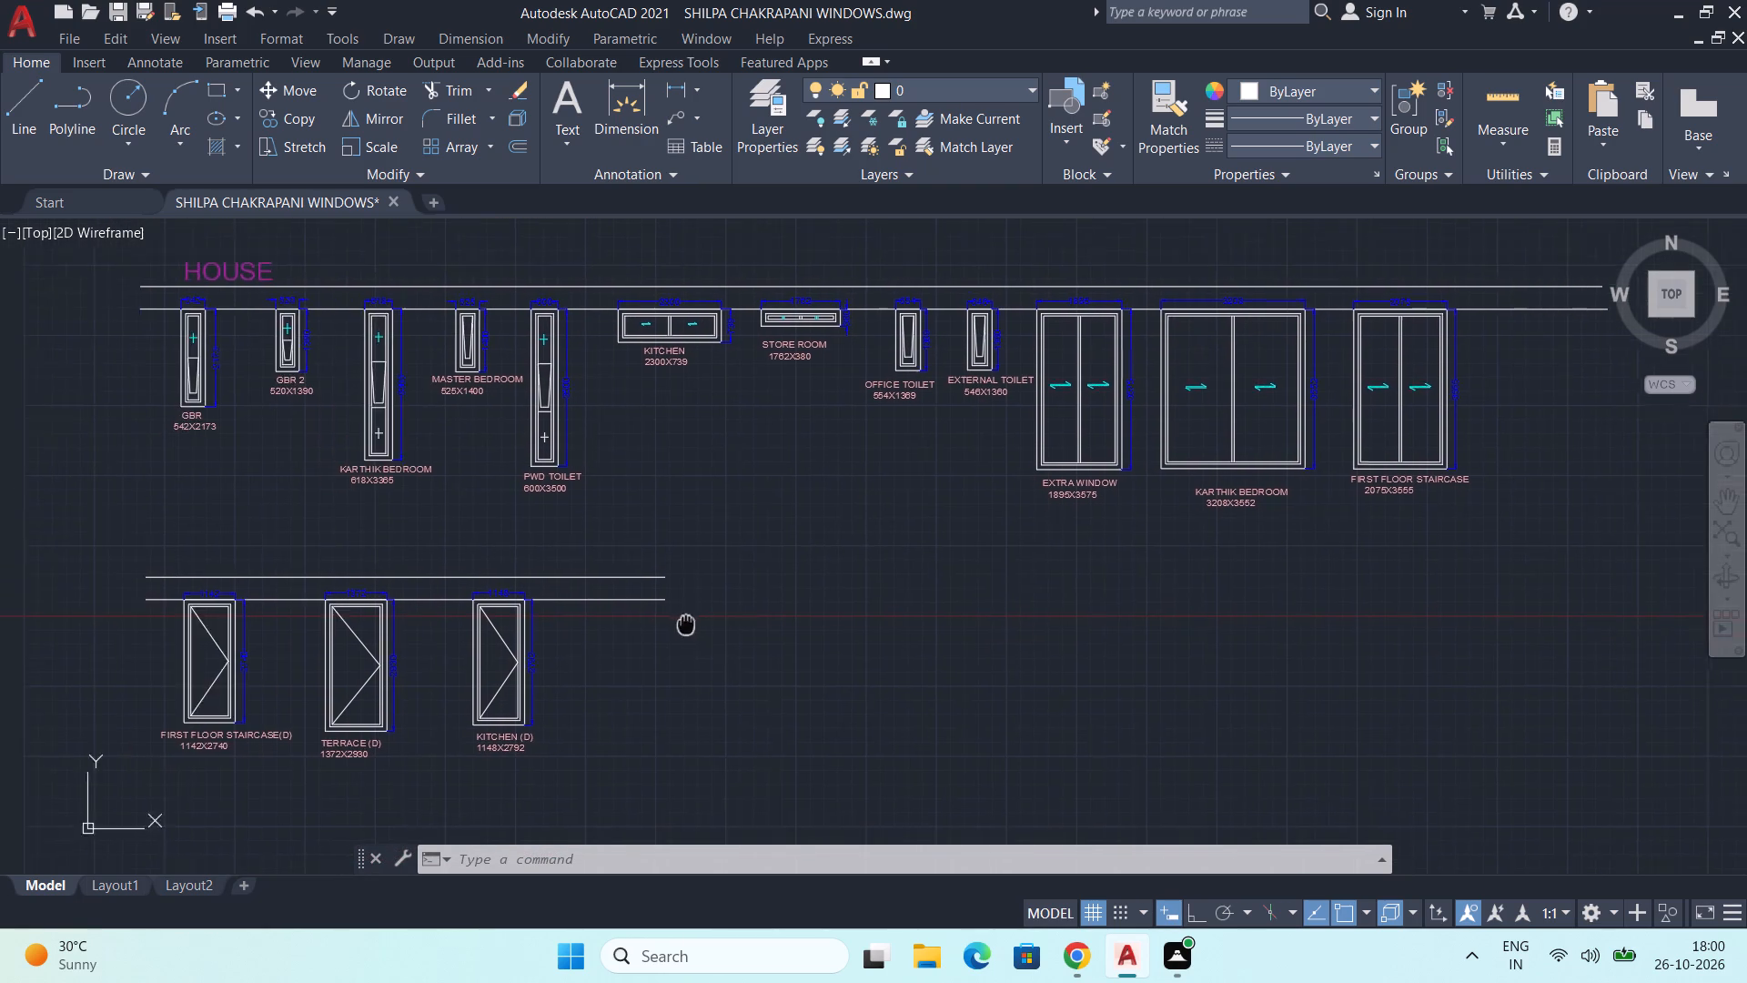
middle_click_drag(688, 623, 695, 731)
middle_click_drag(850, 363, 863, 524)
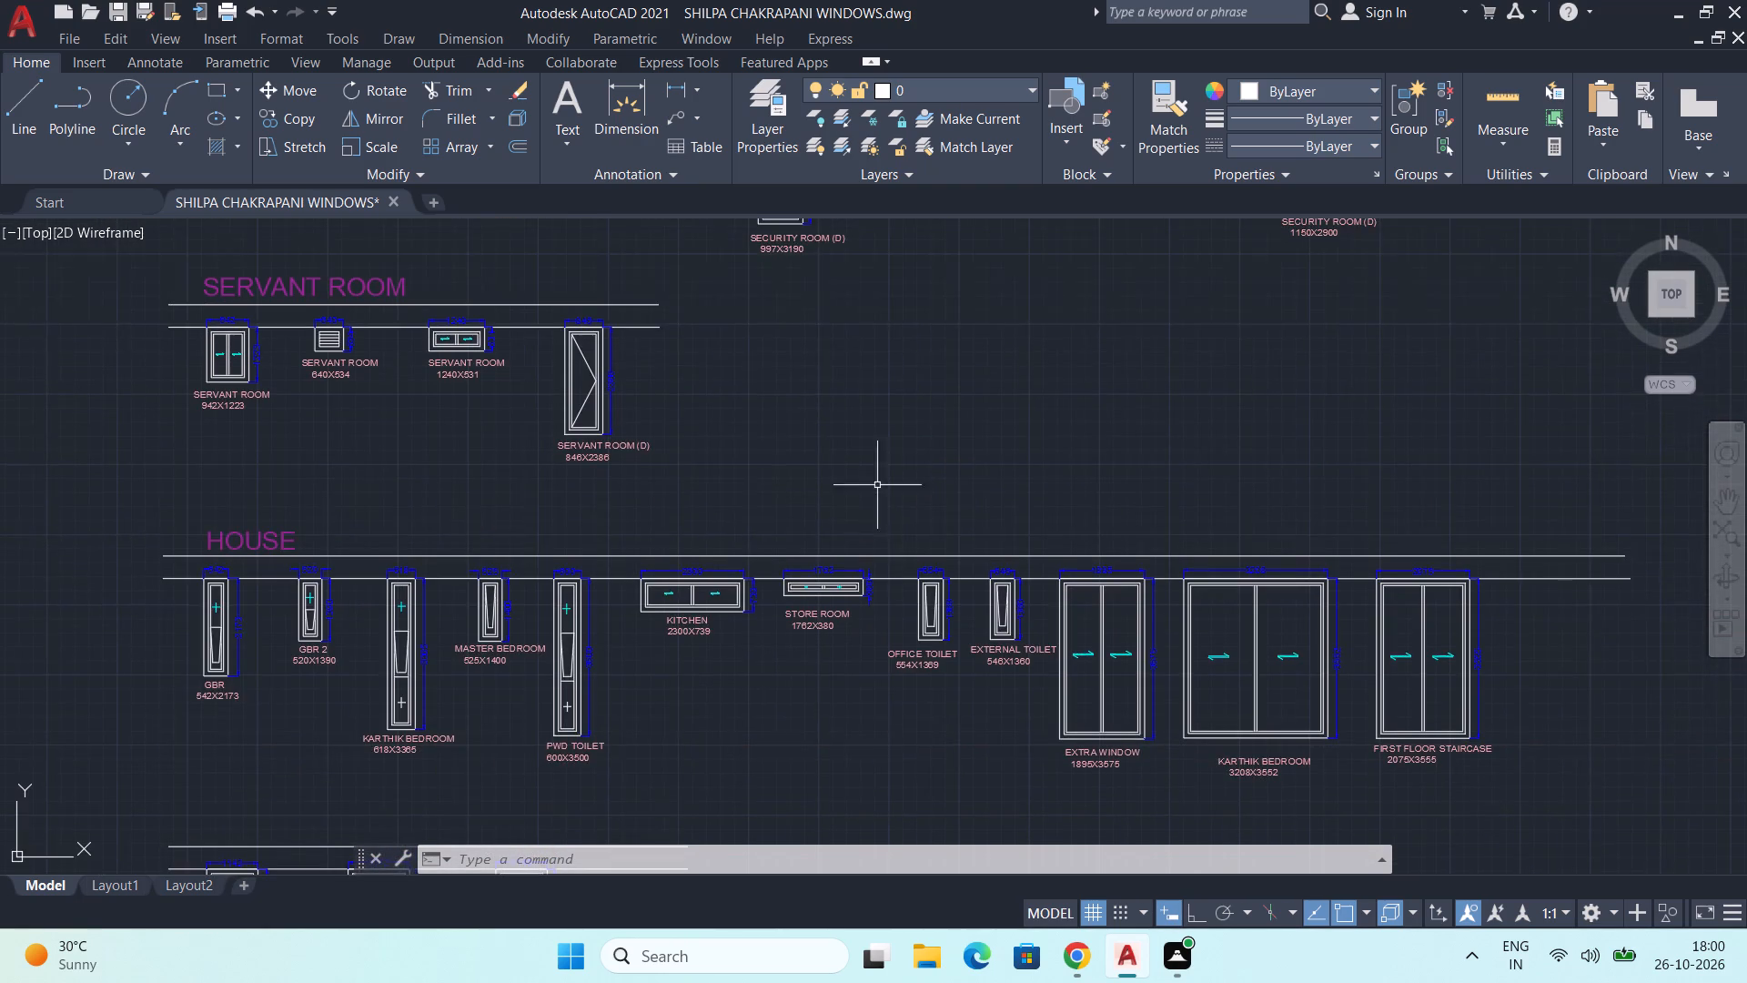
Examine the OUT HOUSE row up close and the overall arrangement of all window and door rows.
scroll(892, 454, "down", 1)
middle_click_drag(894, 448, 839, 545)
scroll(838, 533, "down", 1)
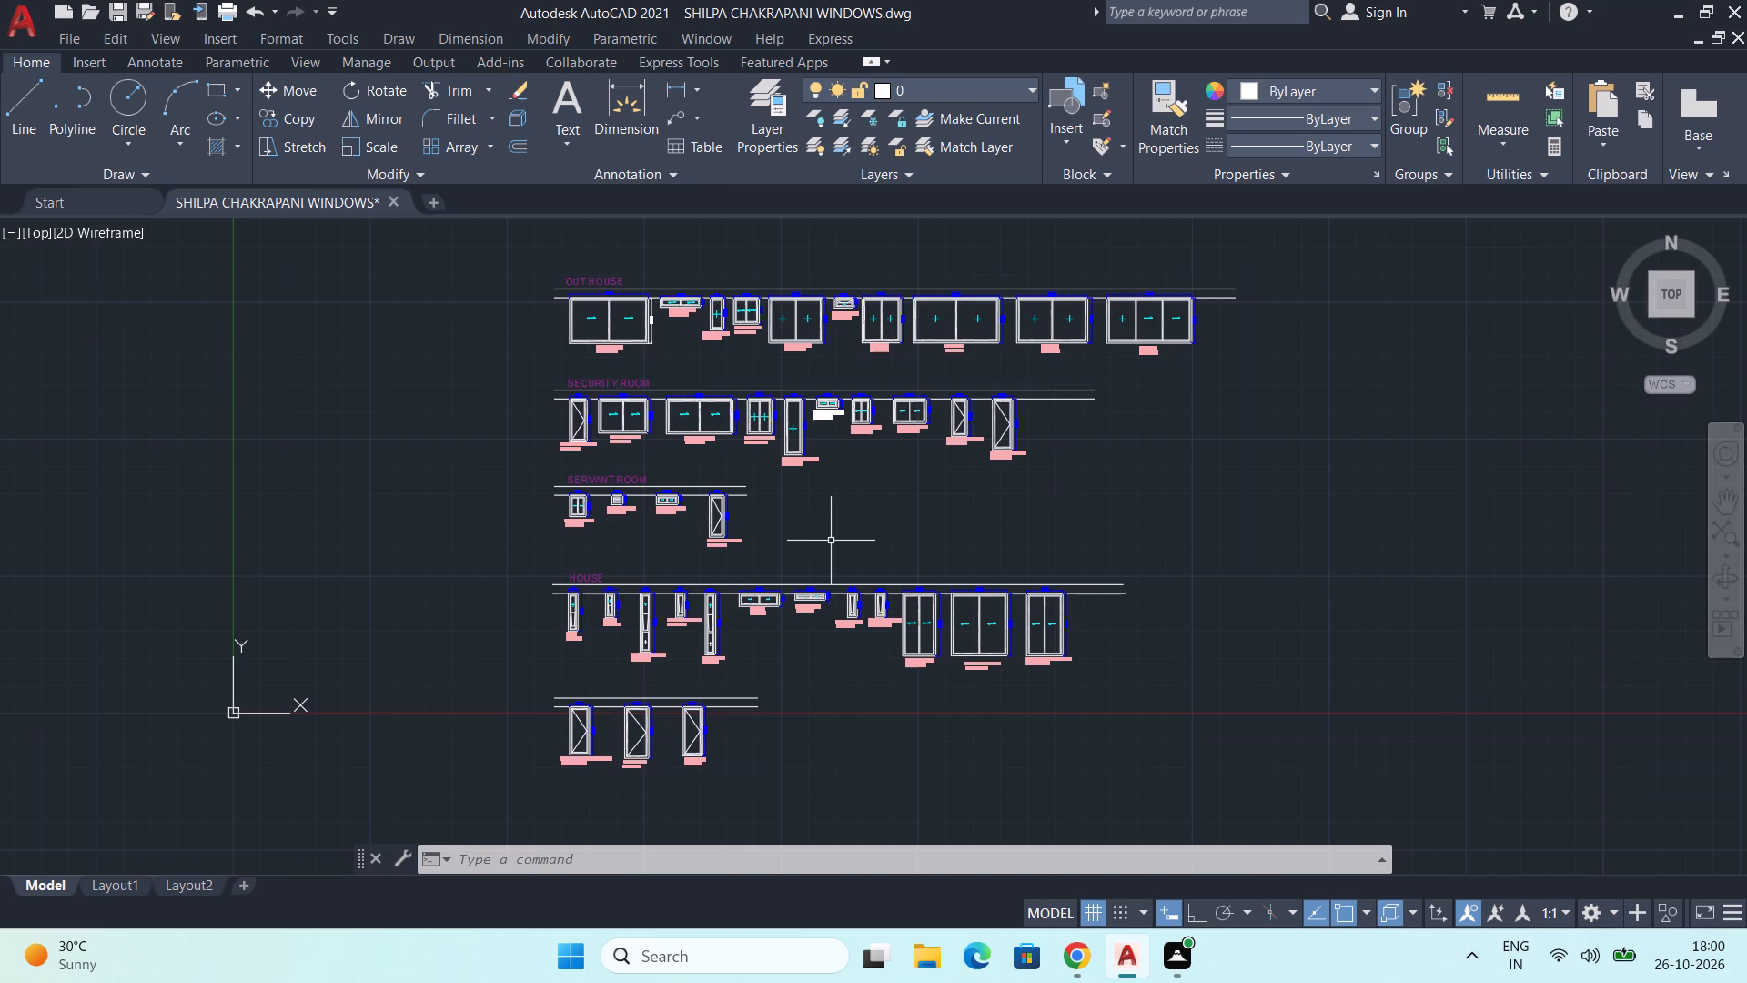
middle_click_drag(849, 543, 800, 511)
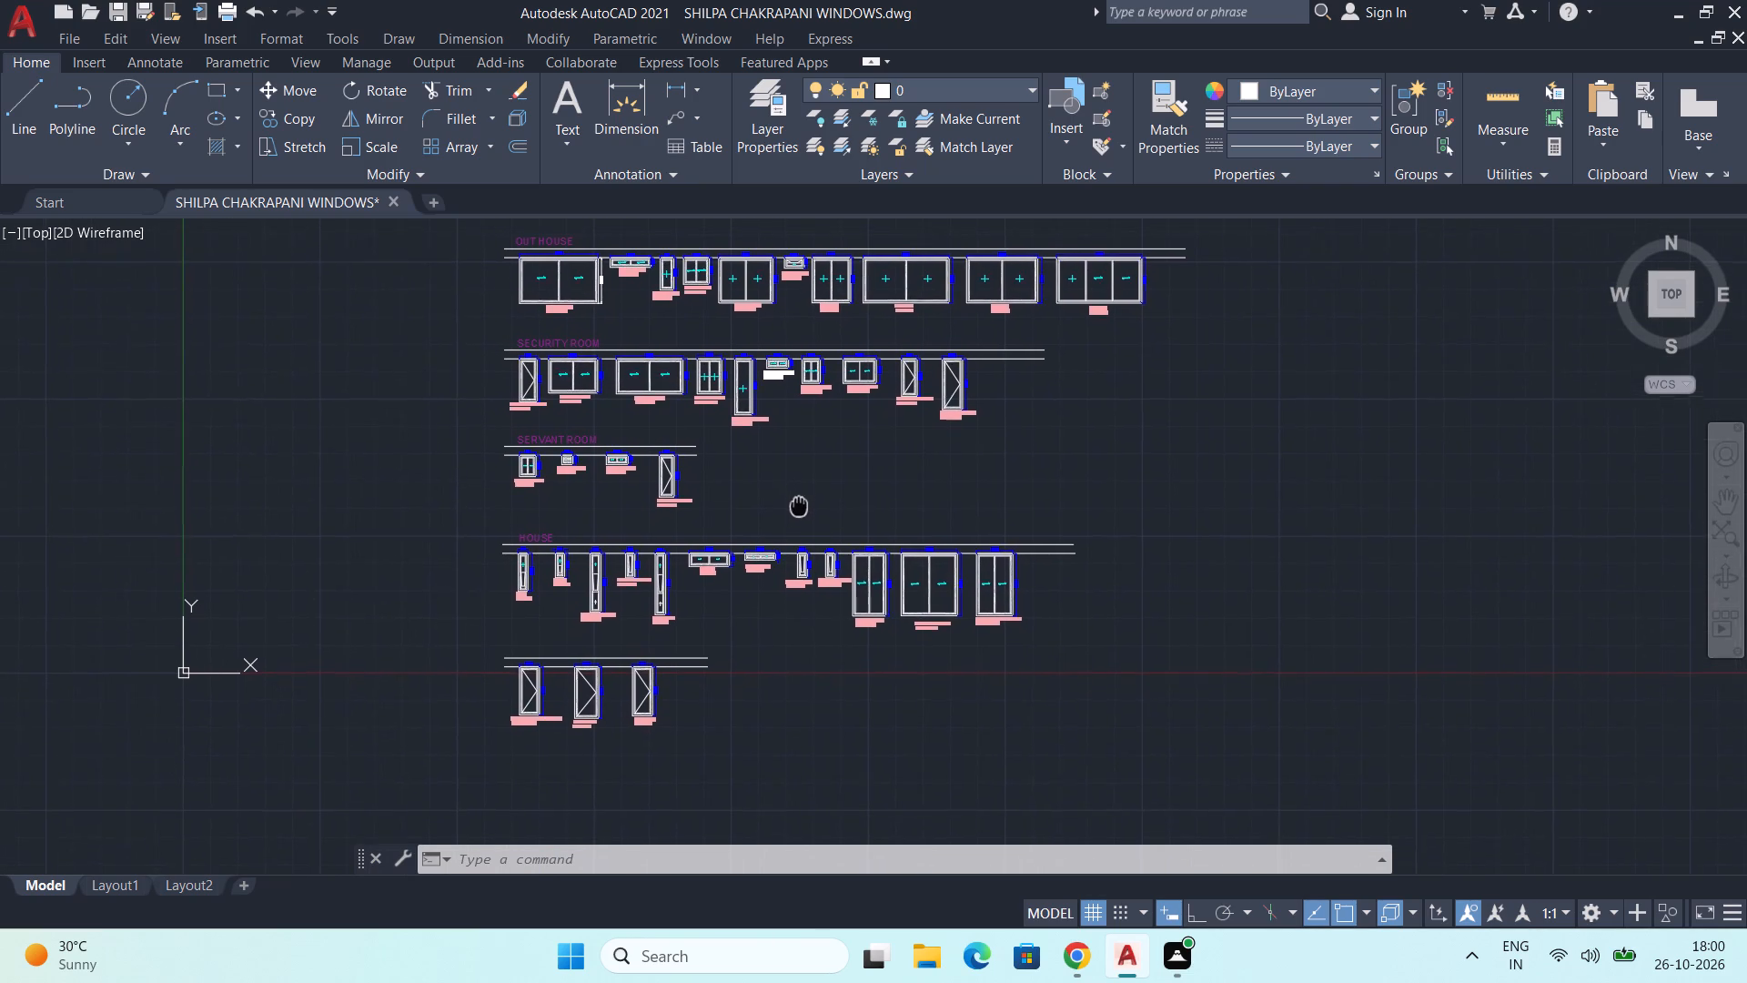
middle_click_drag(800, 511, 828, 617)
middle_click_drag(812, 547, 836, 608)
scroll(577, 409, "up", 1)
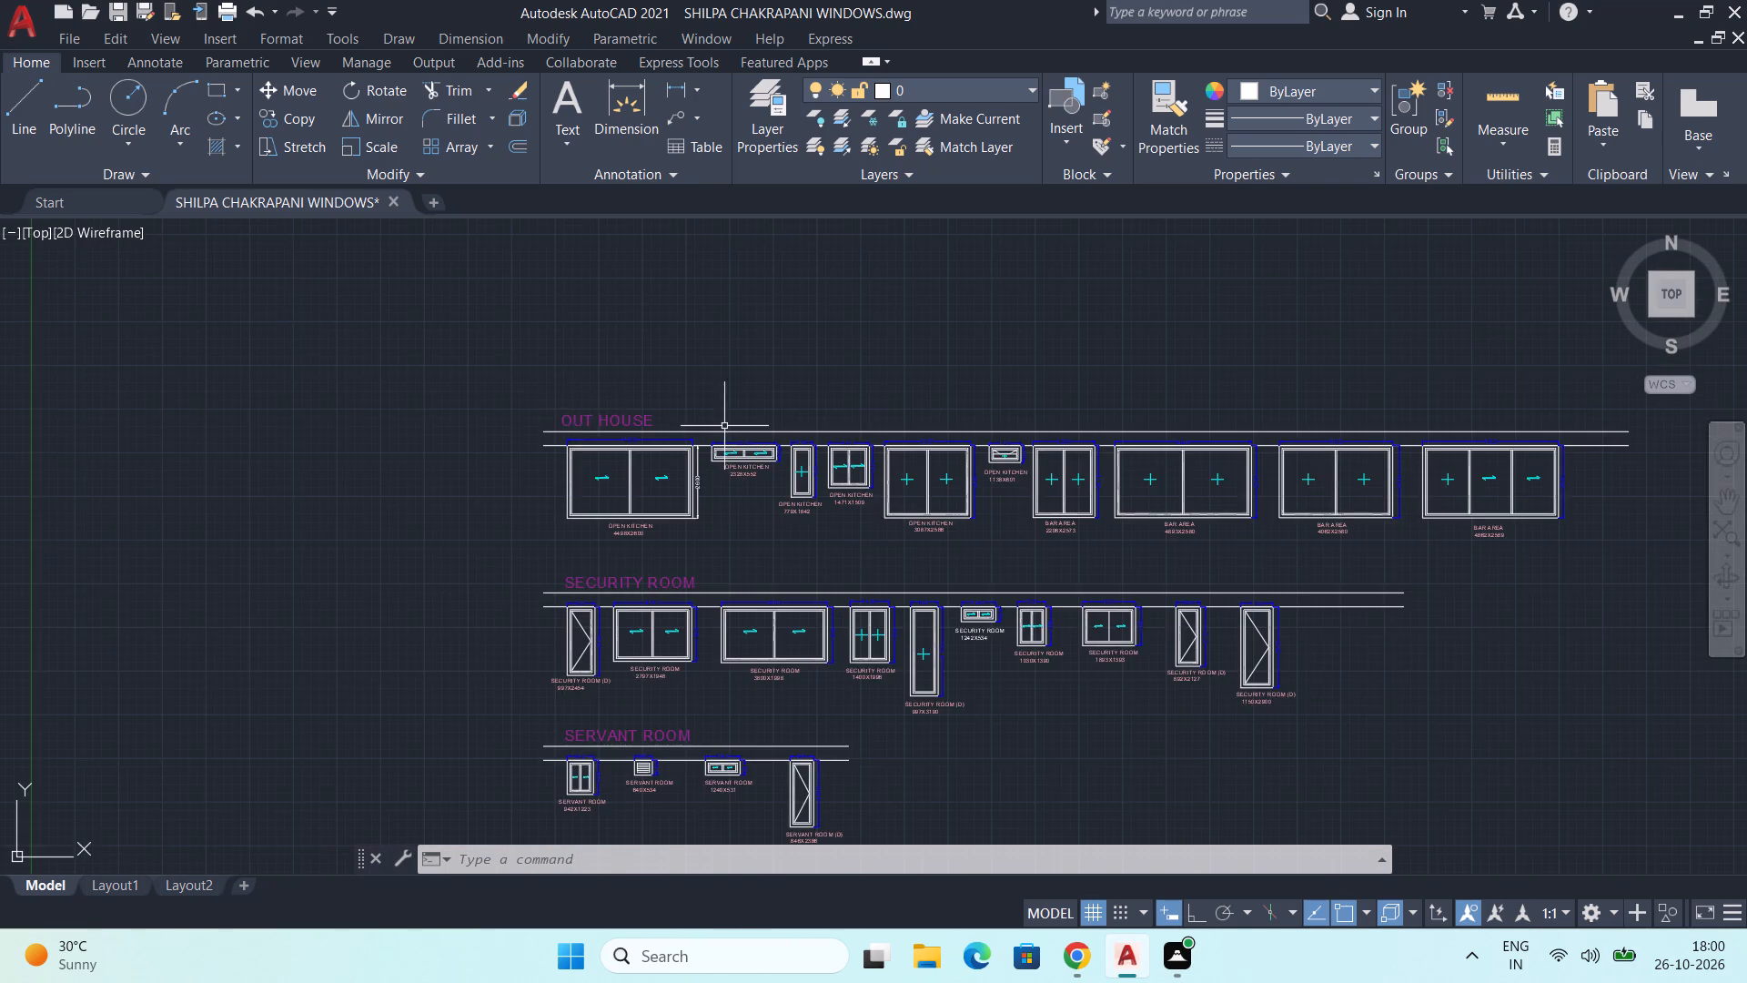
middle_click_drag(726, 426, 591, 381)
middle_click_drag(676, 390, 695, 471)
scroll(696, 432, "down", 1)
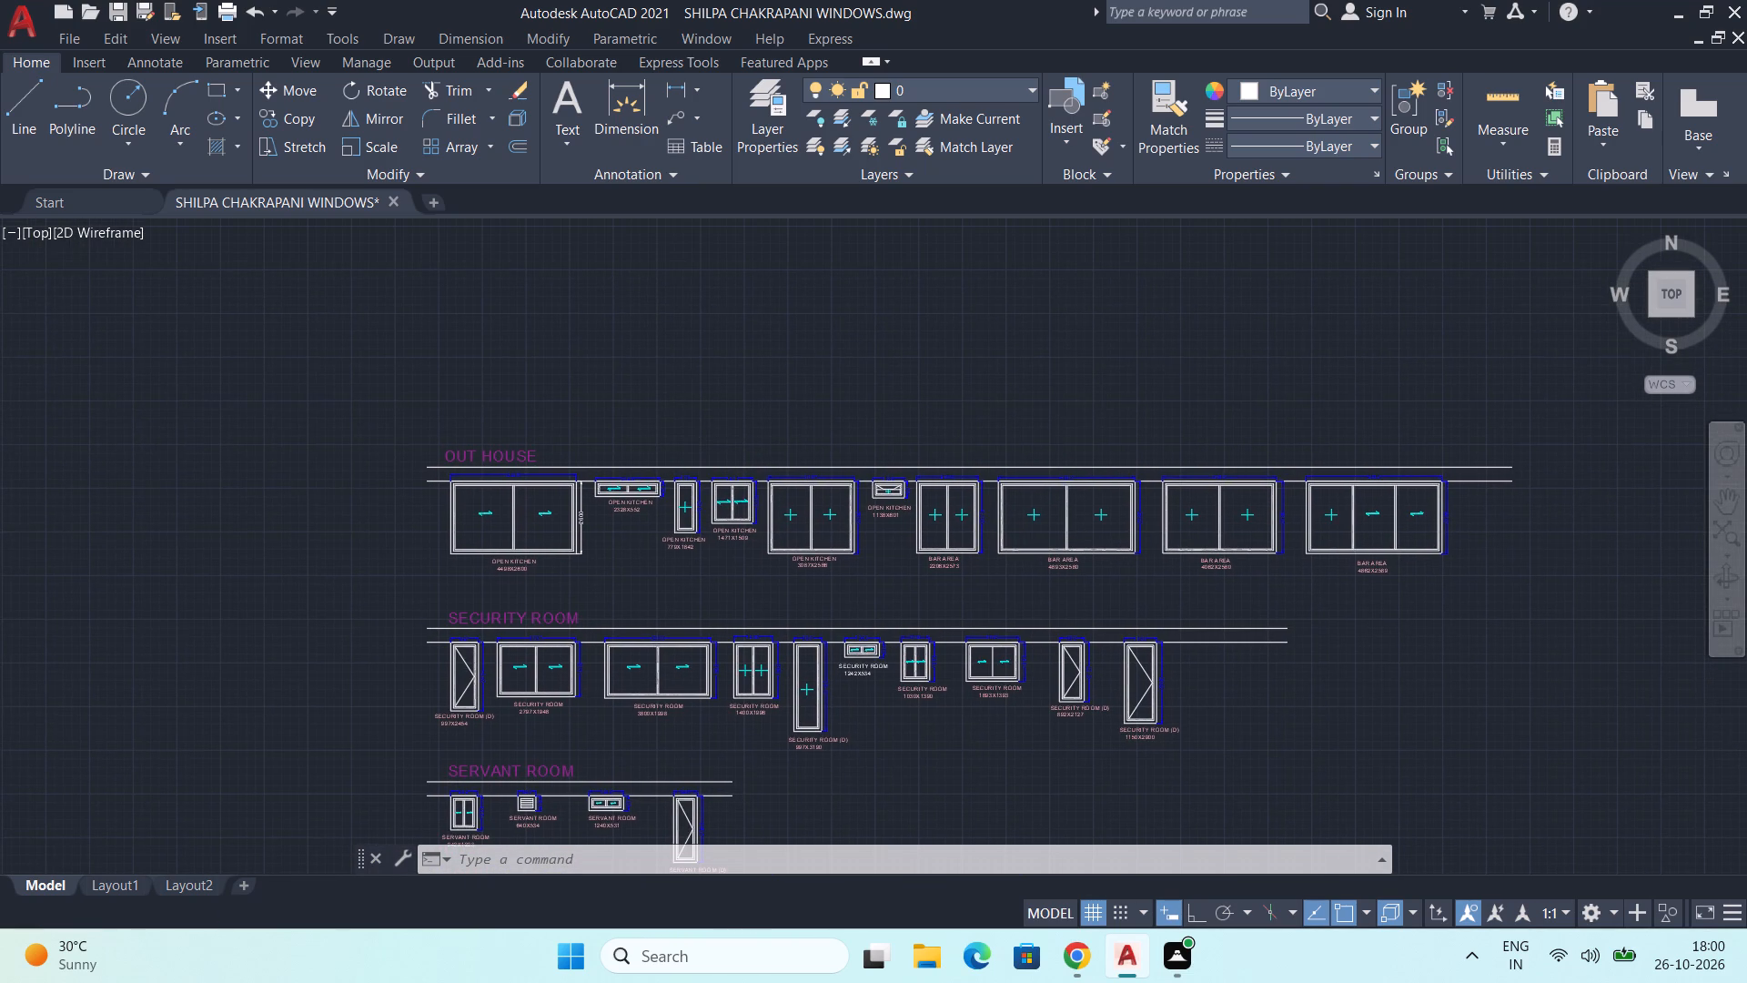
scroll(696, 432, "up", 3)
middle_click_drag(702, 440, 681, 417)
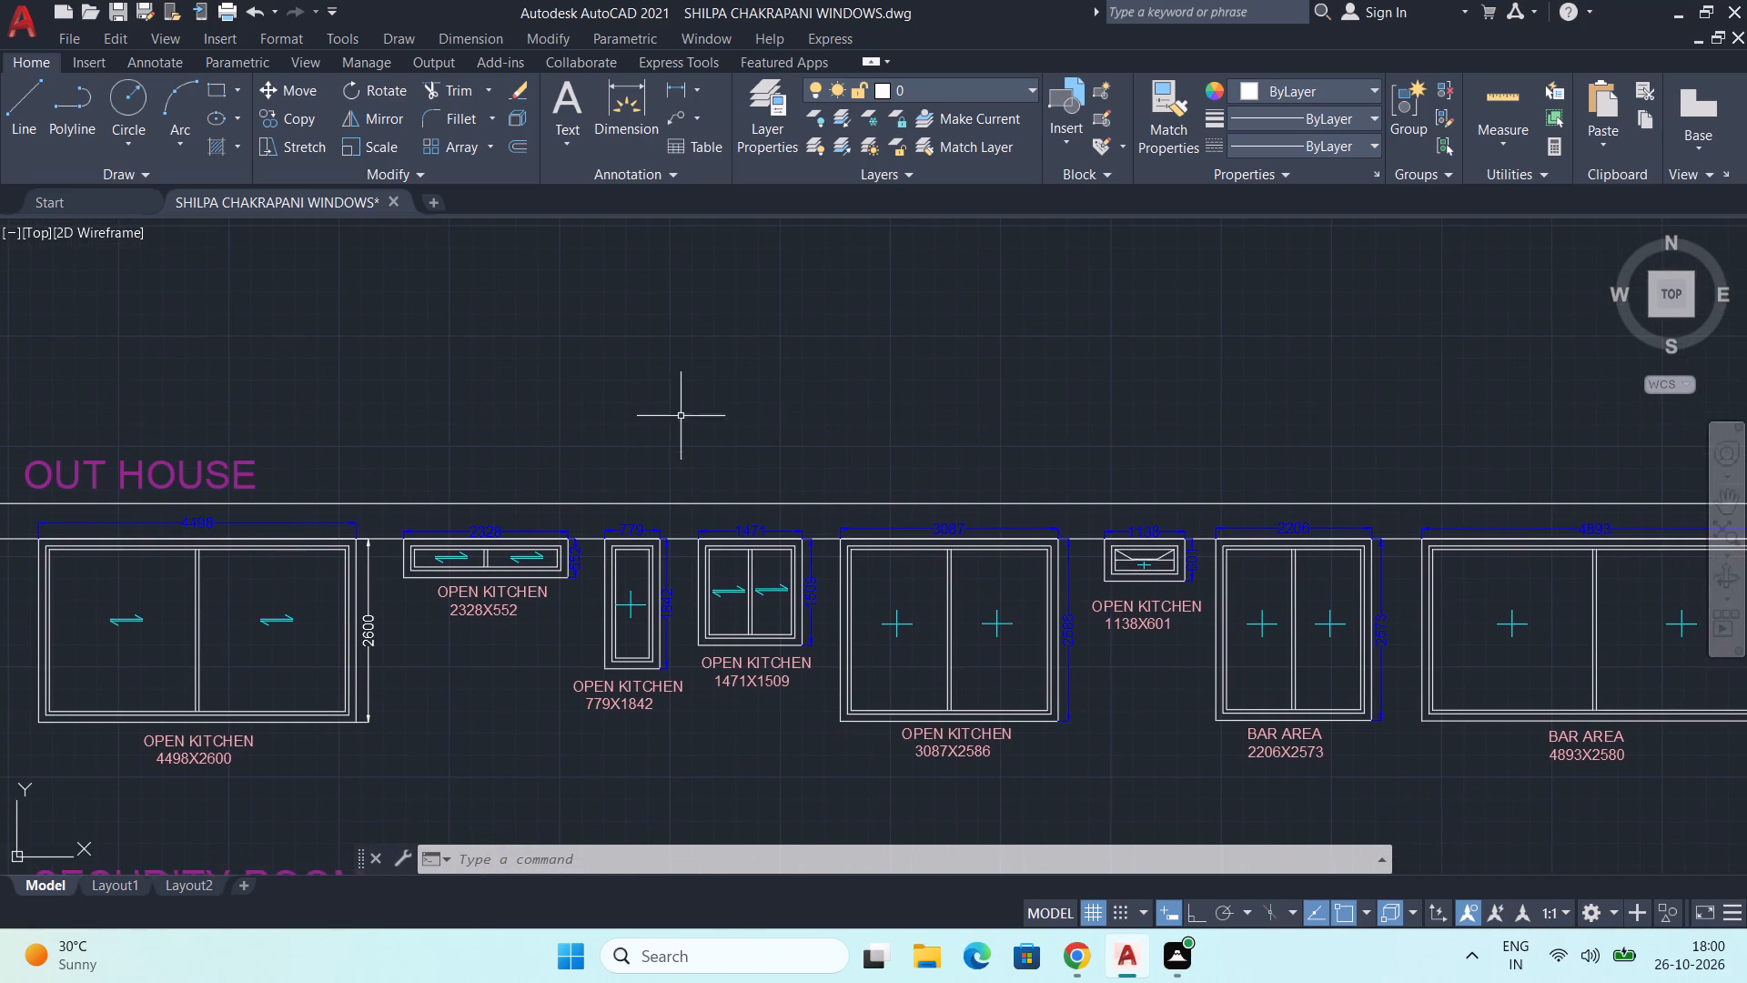
scroll(682, 408, "down", 1)
middle_click_drag(682, 408, 733, 351)
scroll(734, 350, "down", 1)
middle_click_drag(769, 442, 742, 383)
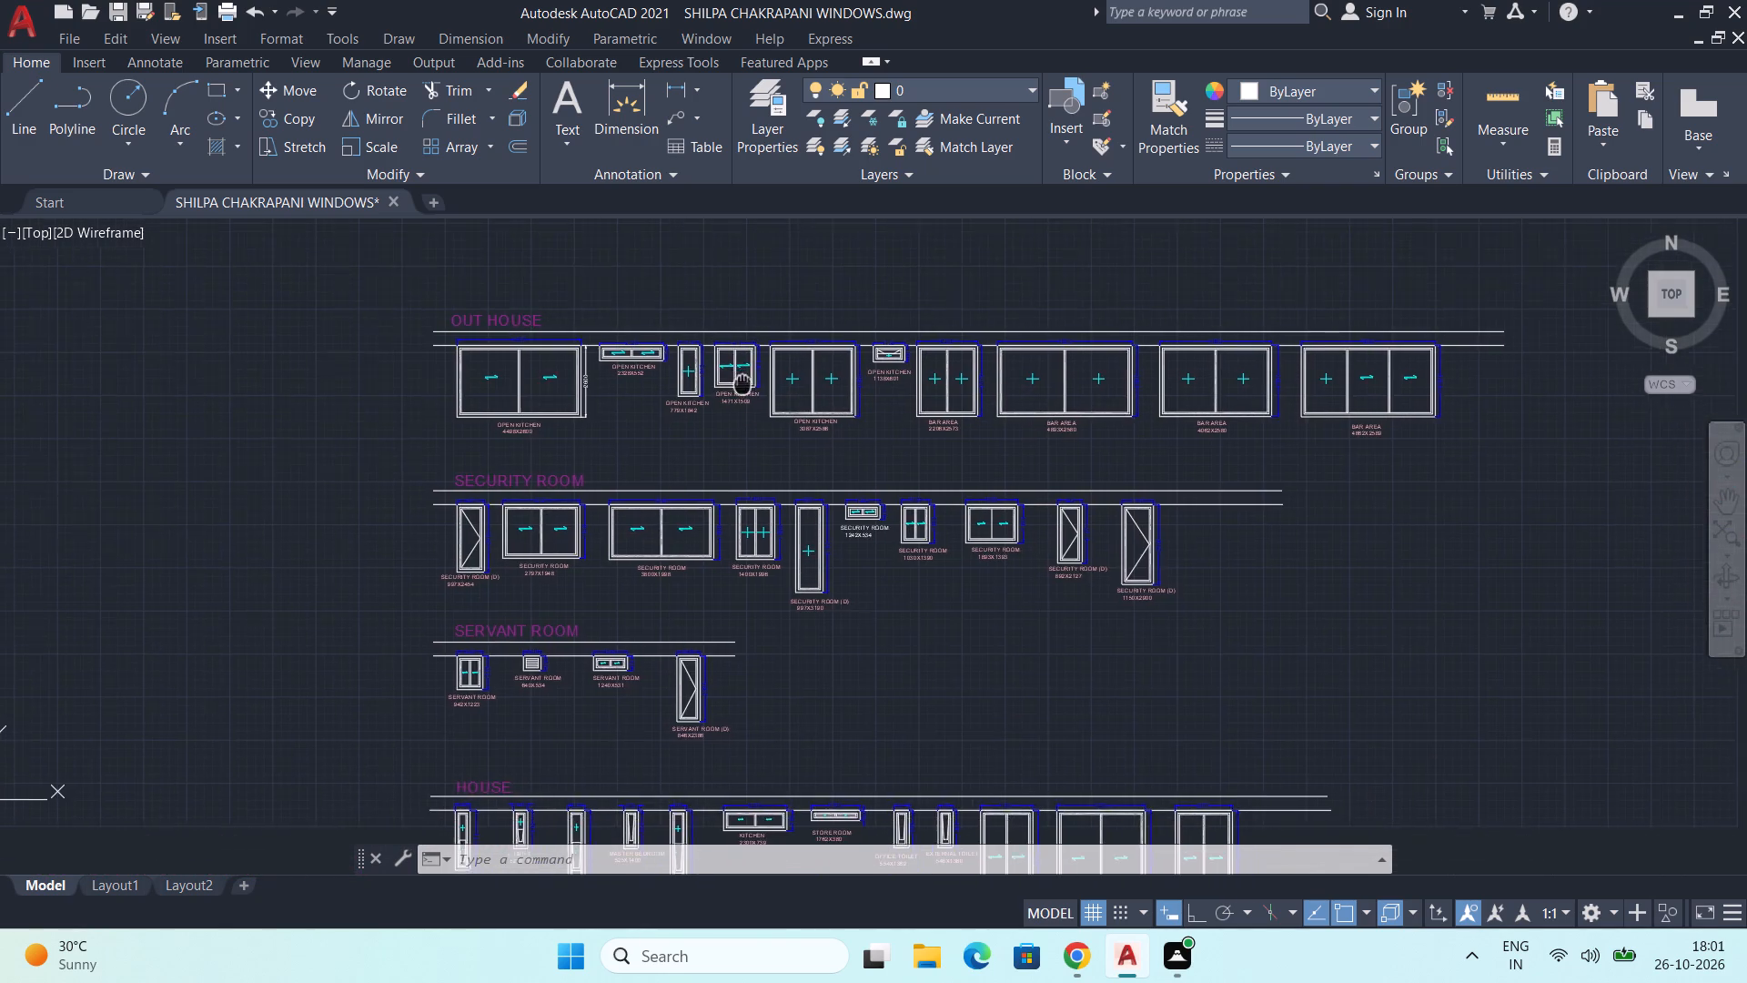
middle_click_drag(742, 383, 738, 377)
scroll(732, 370, "down", 1)
middle_click_drag(776, 395, 748, 343)
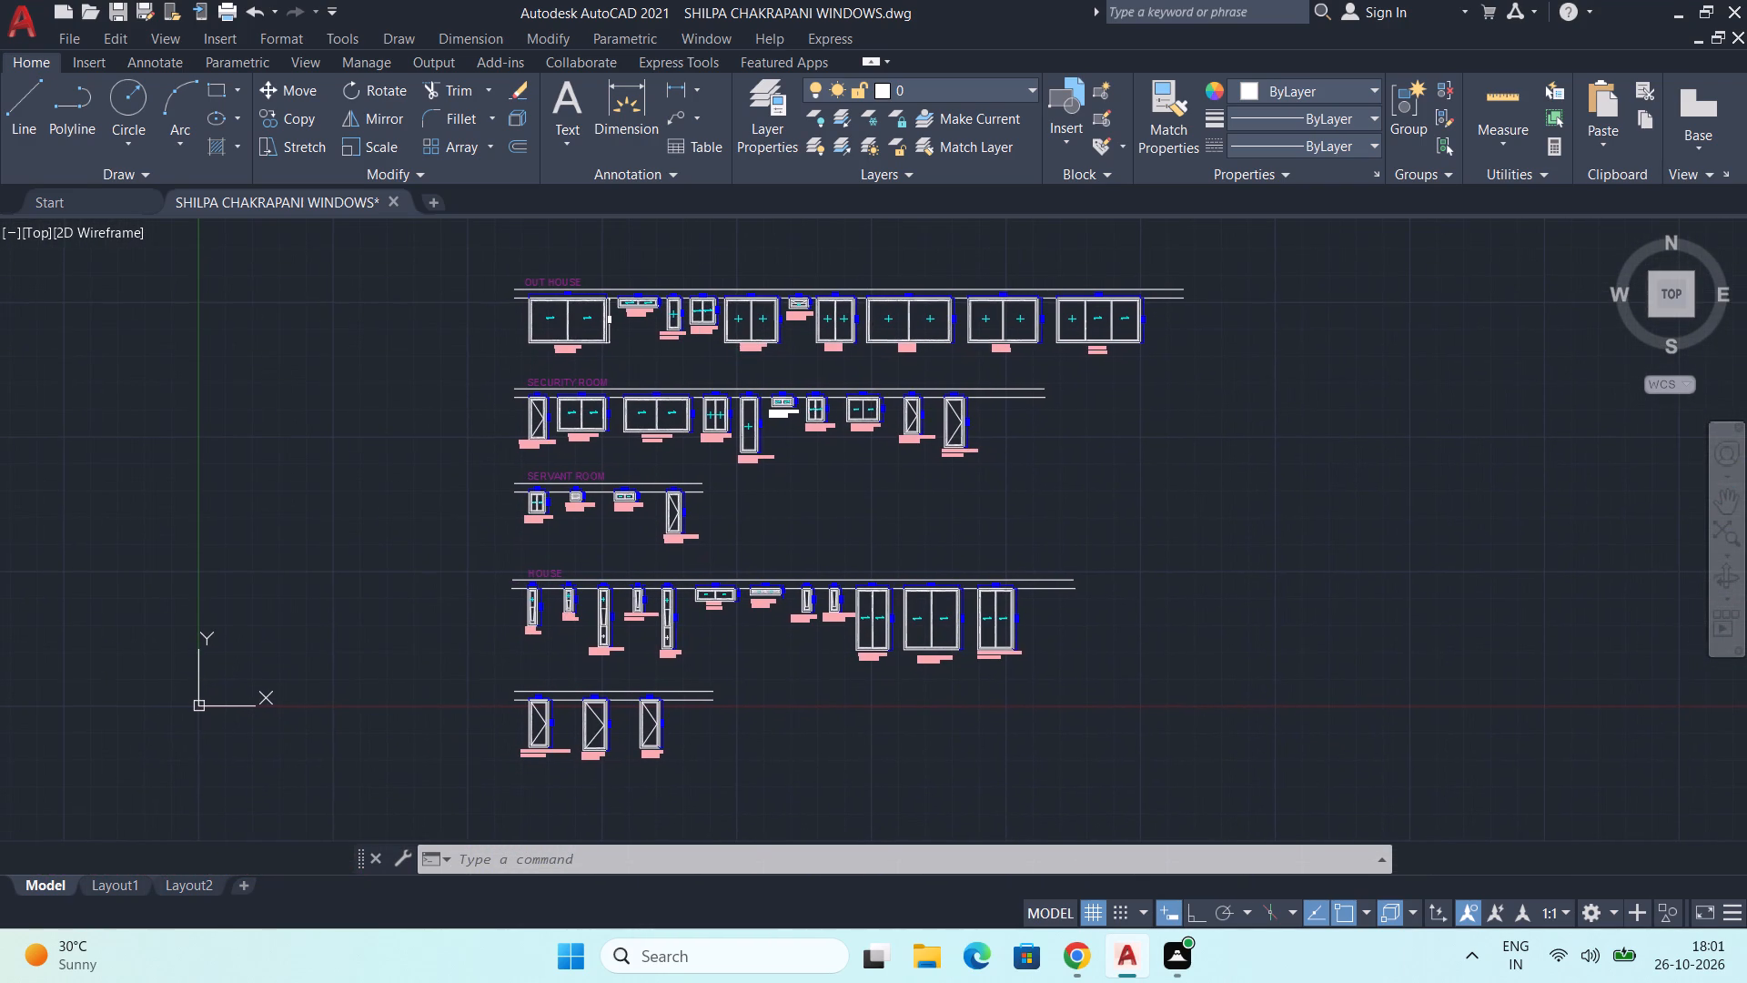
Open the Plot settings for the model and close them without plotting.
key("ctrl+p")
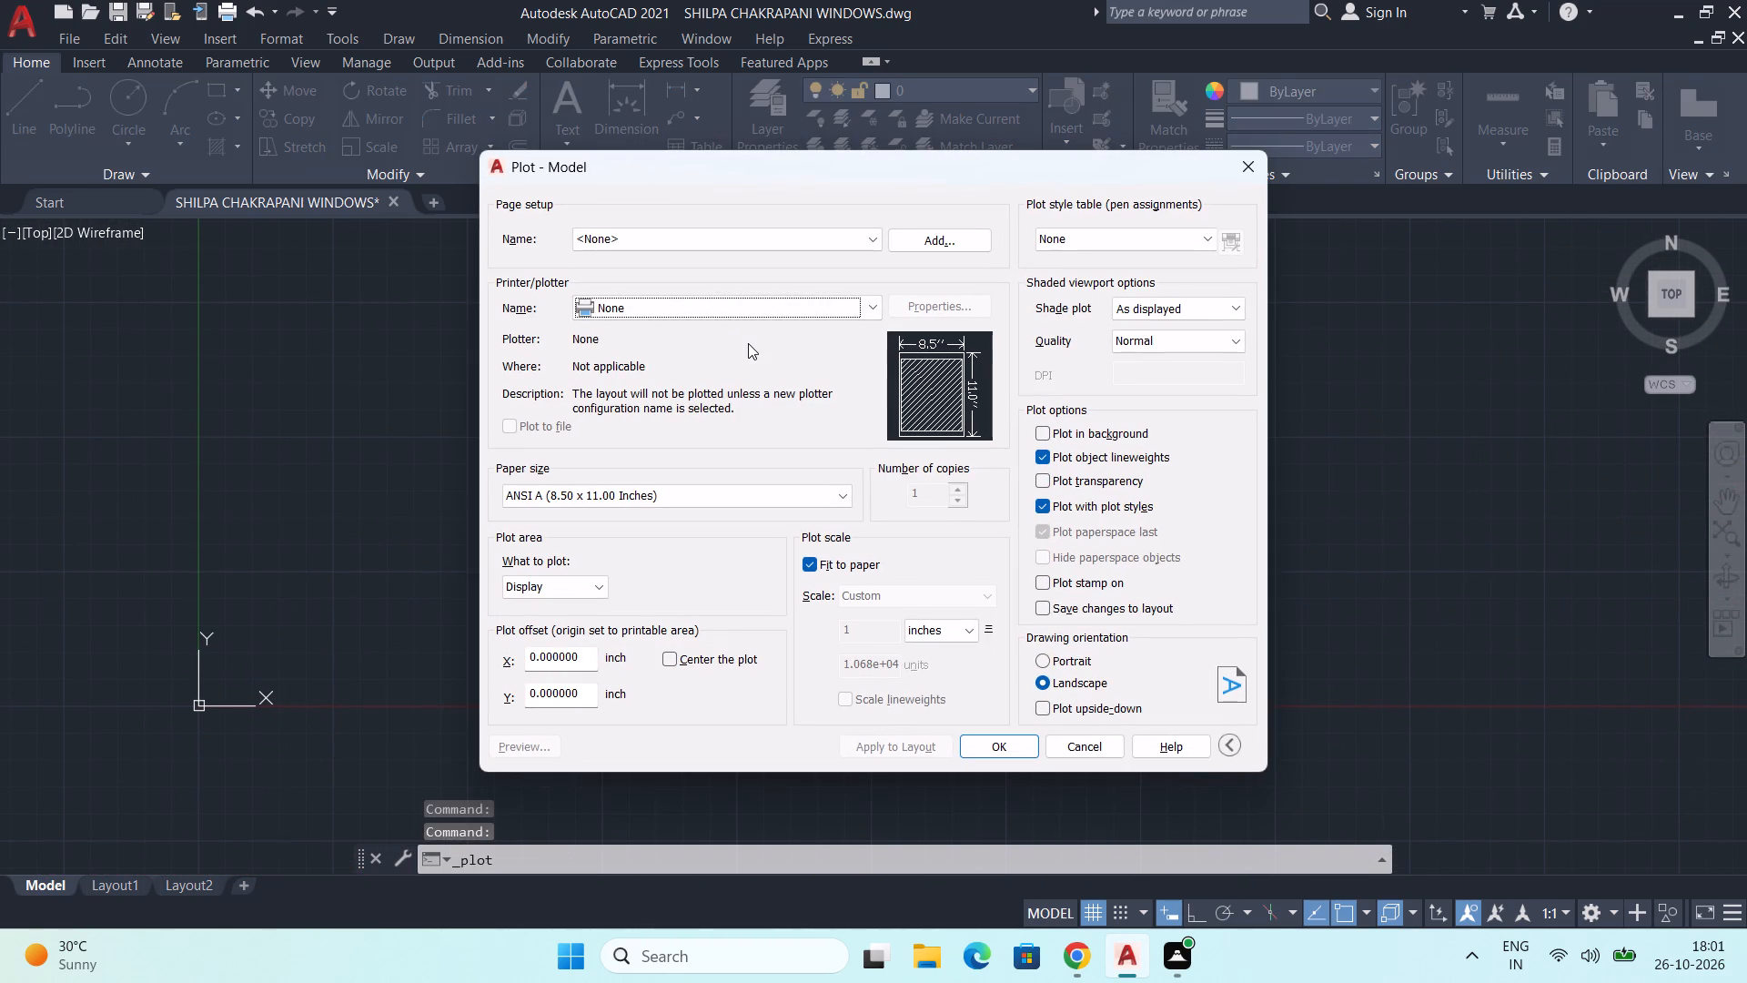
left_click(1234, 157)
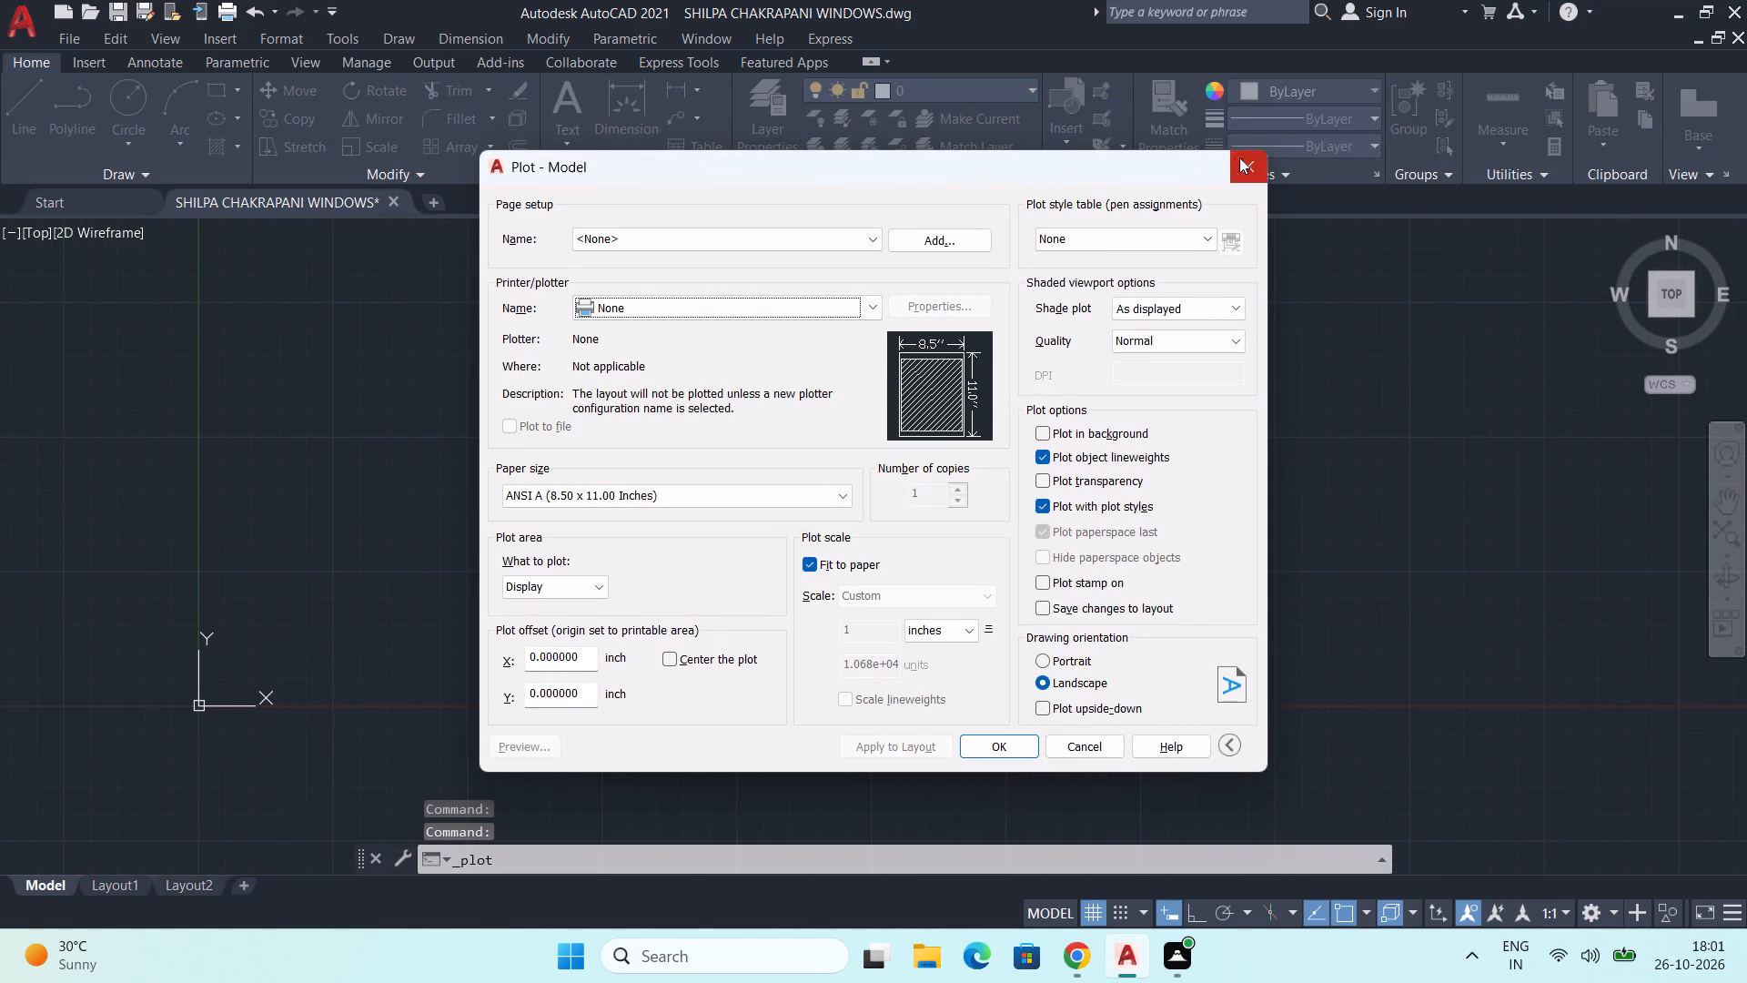
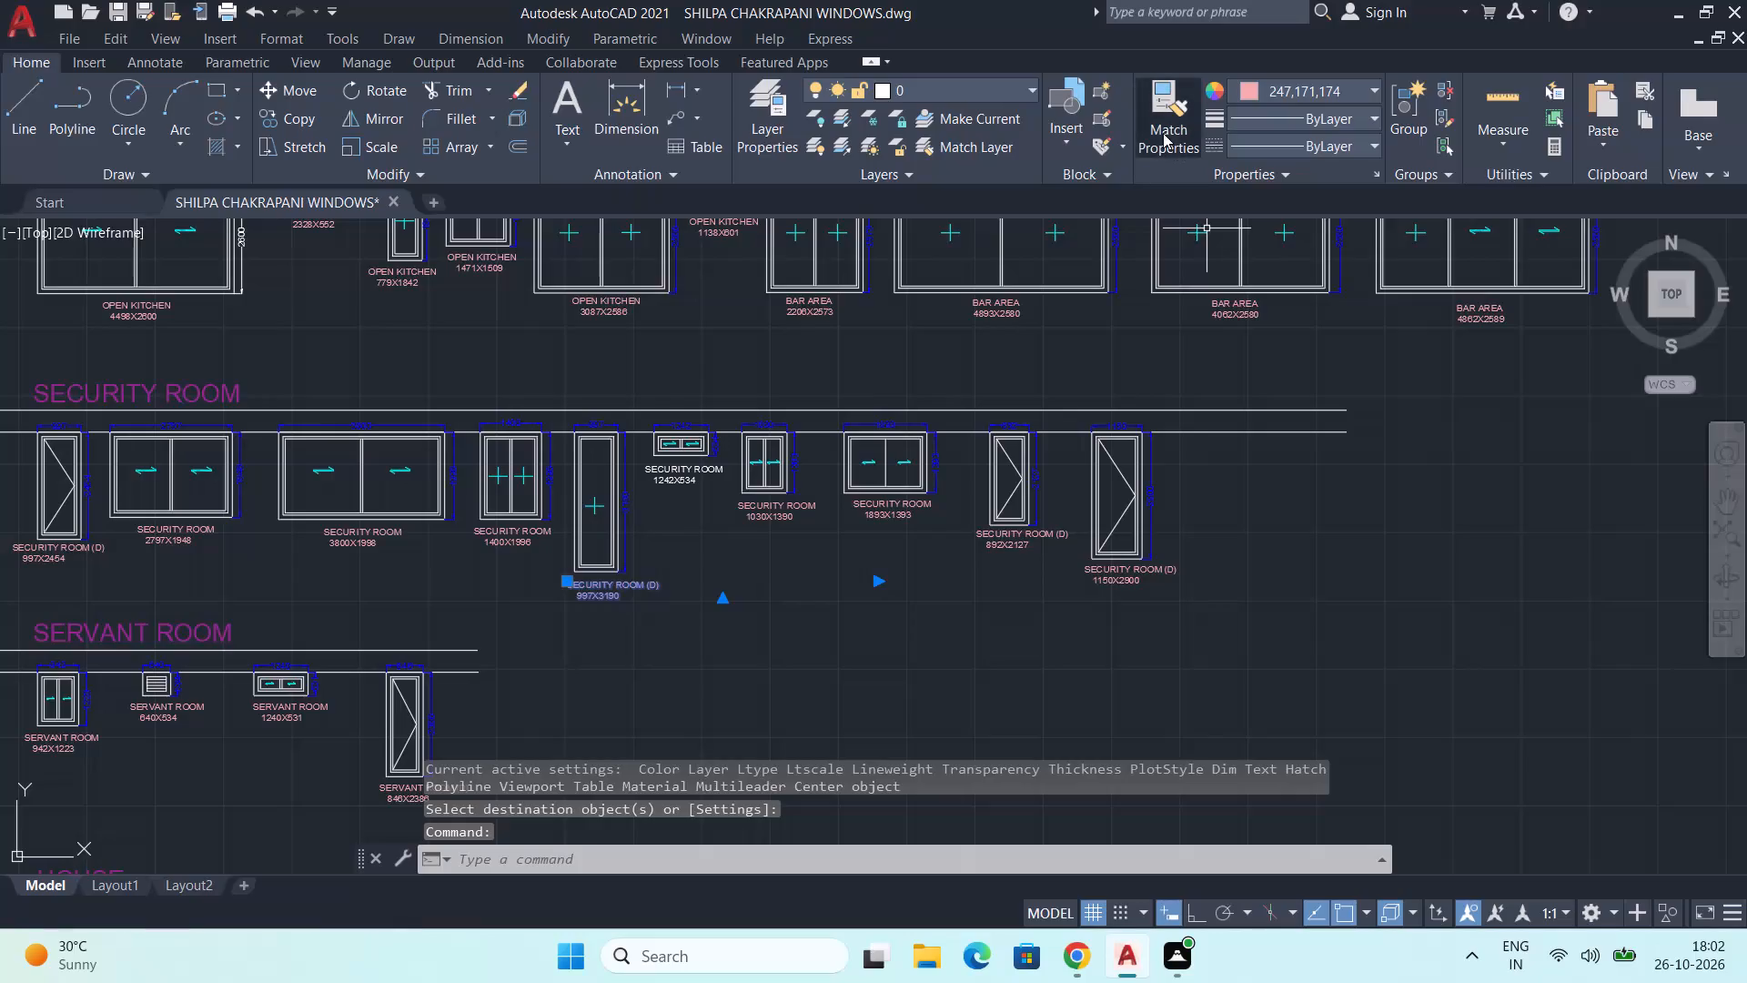
Match the white SECURITY ROOM 1242X534 label to the pink properties of the 997X3190 label.
scroll(747, 562, "up", 2)
left_click(607, 324)
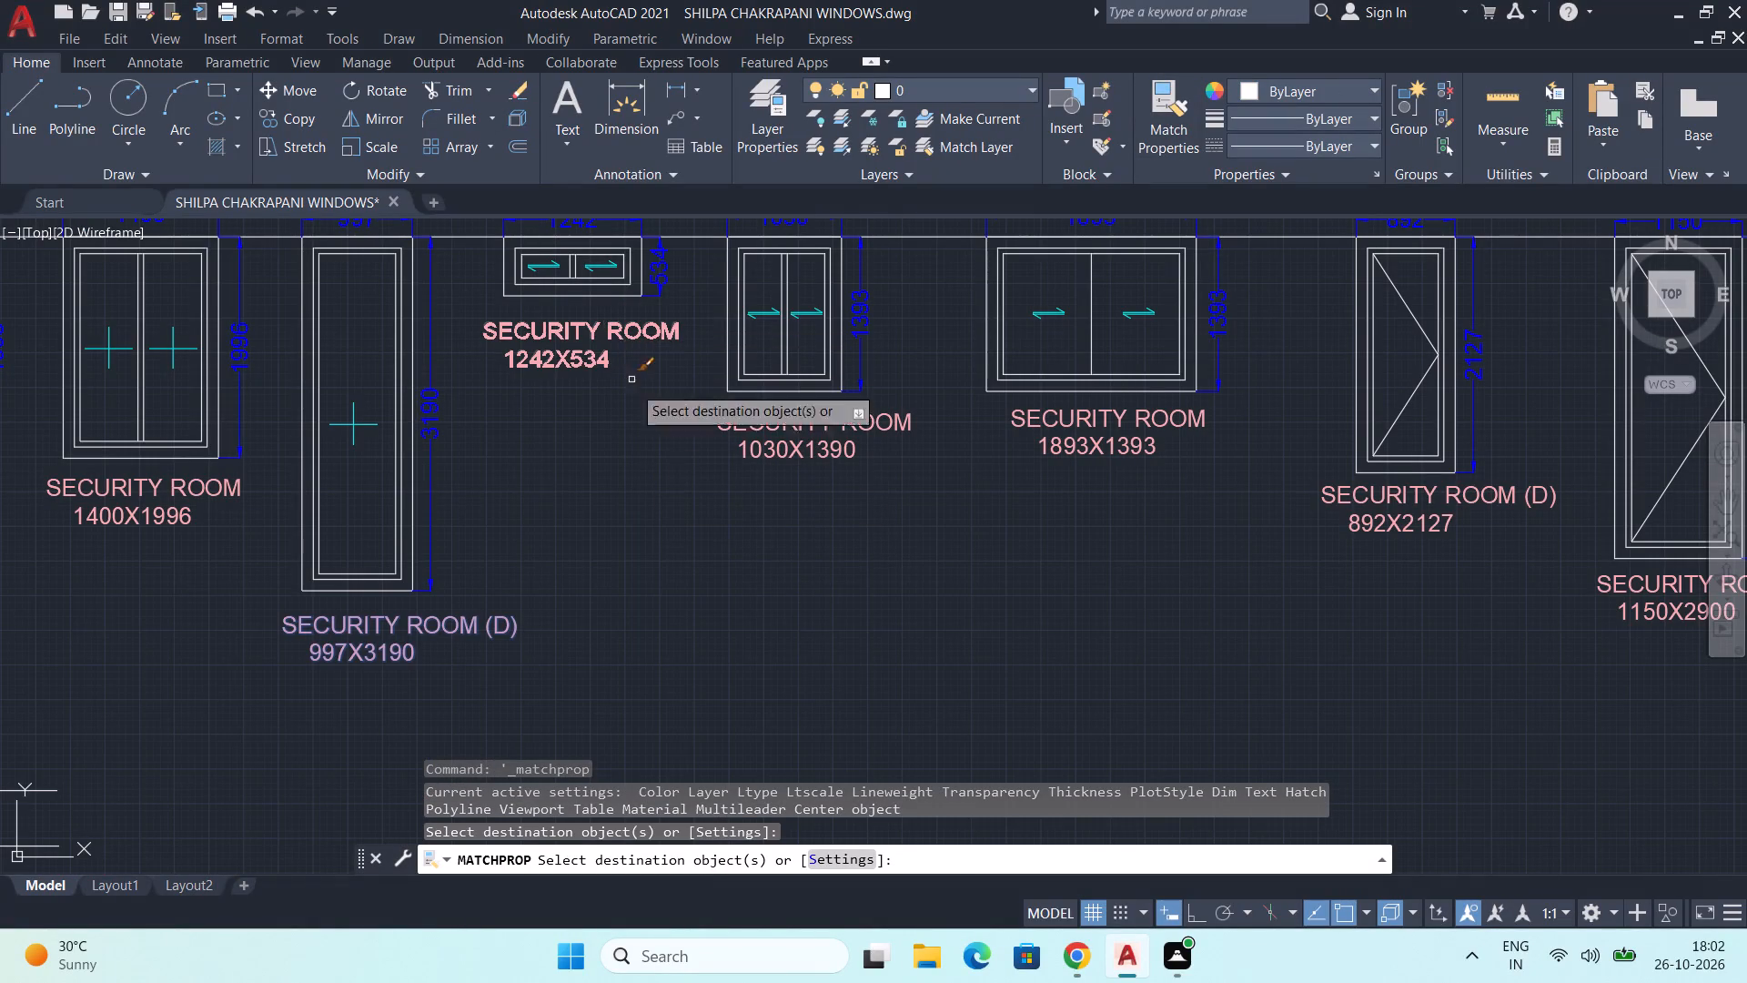
key("space")
left_click(712, 567)
key("Escape")
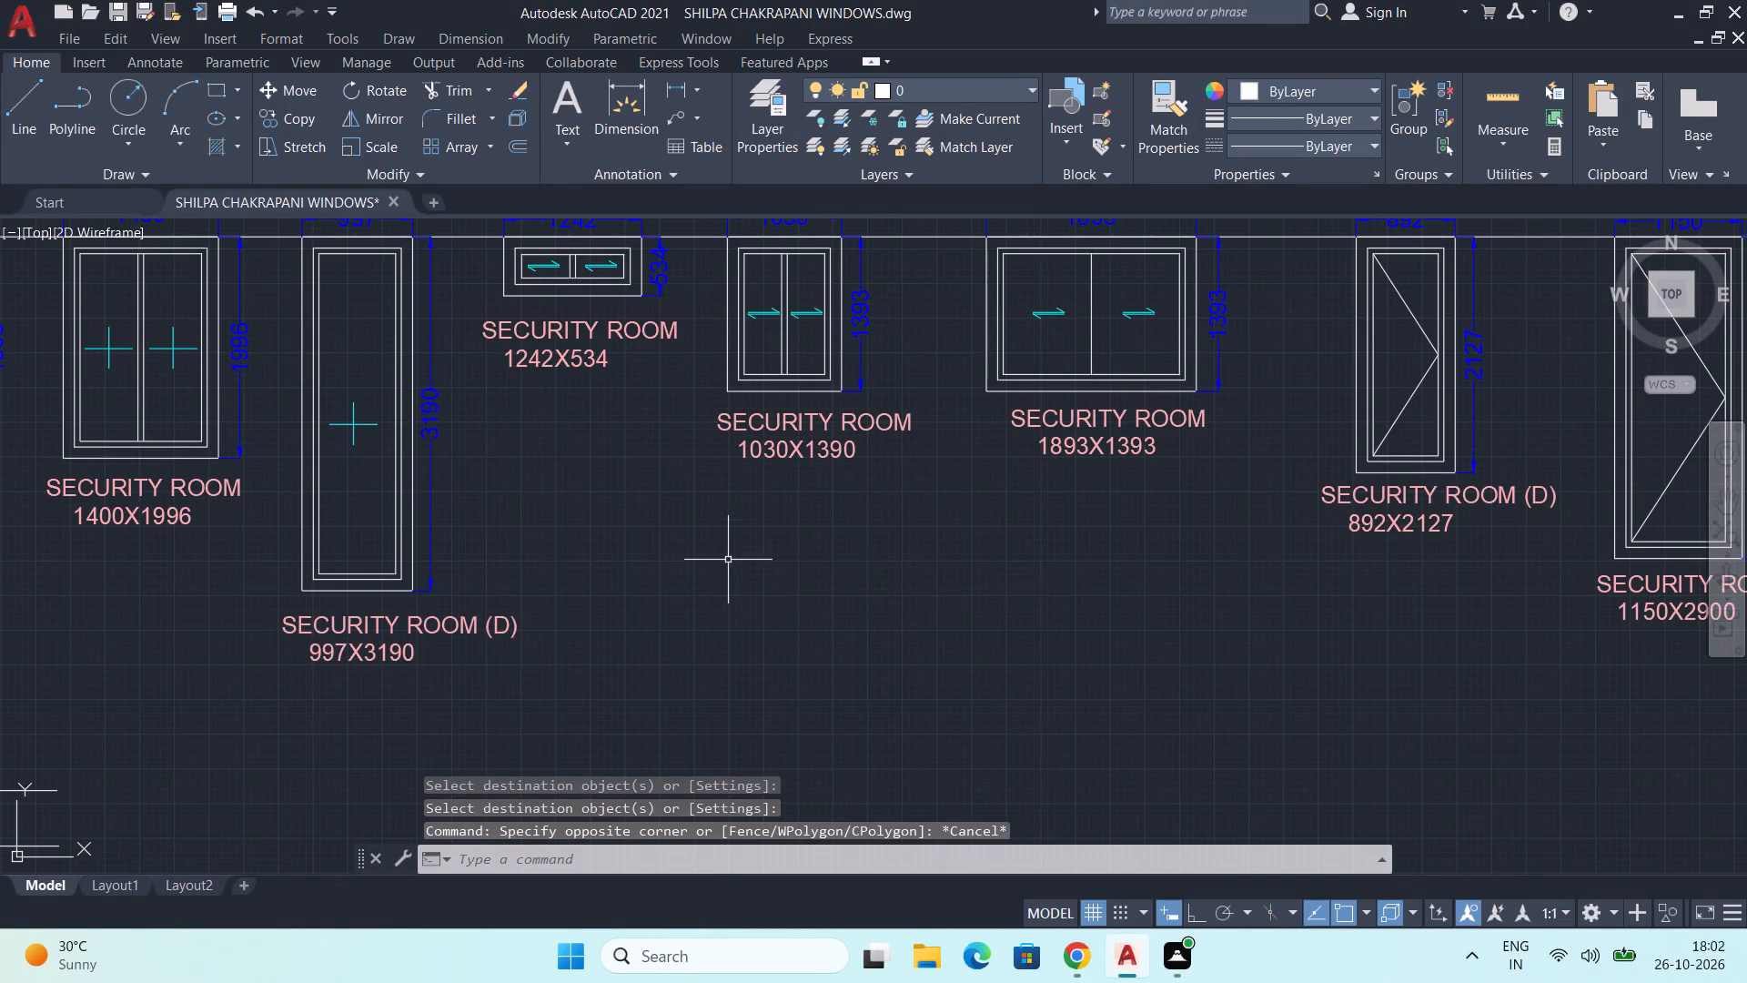
Examine the OPEN KITCHEN, BAR AREA, SECURITY ROOM, SERVANT ROOM and HOUSE rows for remaining label, dimension and mark colour corrections.
scroll(736, 548, "down", 2)
middle_click_drag(739, 525, 758, 683)
scroll(775, 337, "up", 2)
middle_click_drag(692, 459, 686, 456)
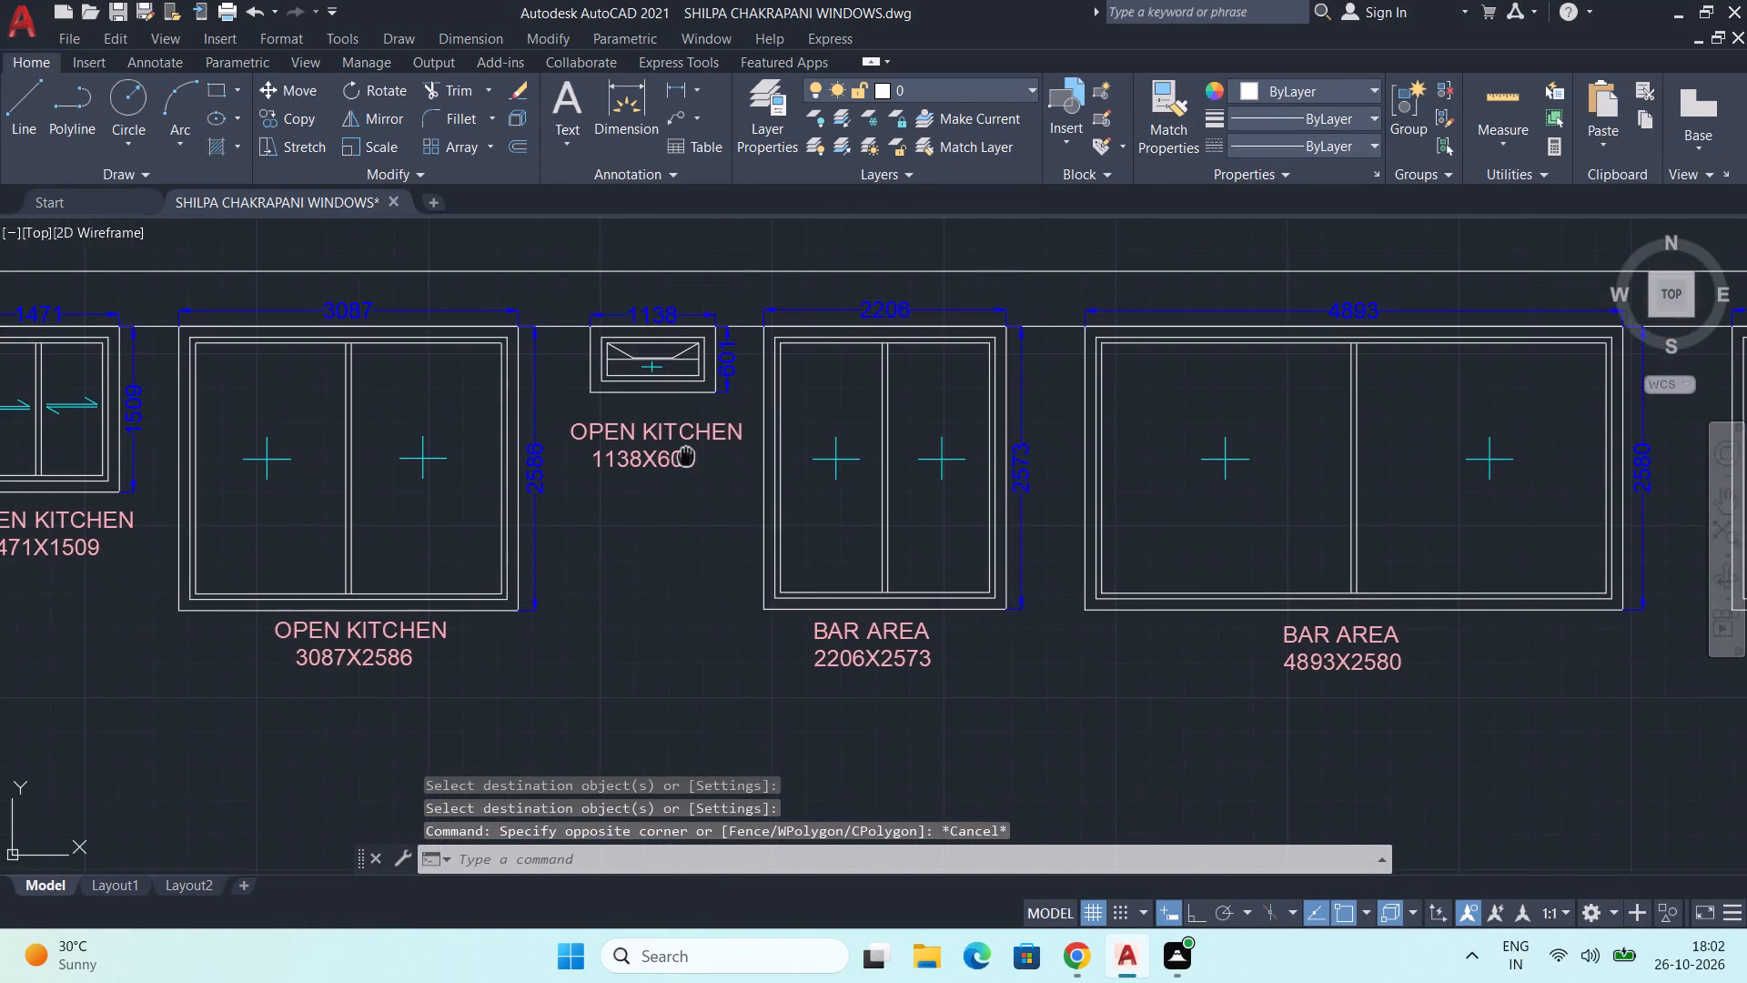
middle_click_drag(686, 456, 686, 467)
scroll(649, 444, "up", 3)
middle_click_drag(651, 444, 687, 576)
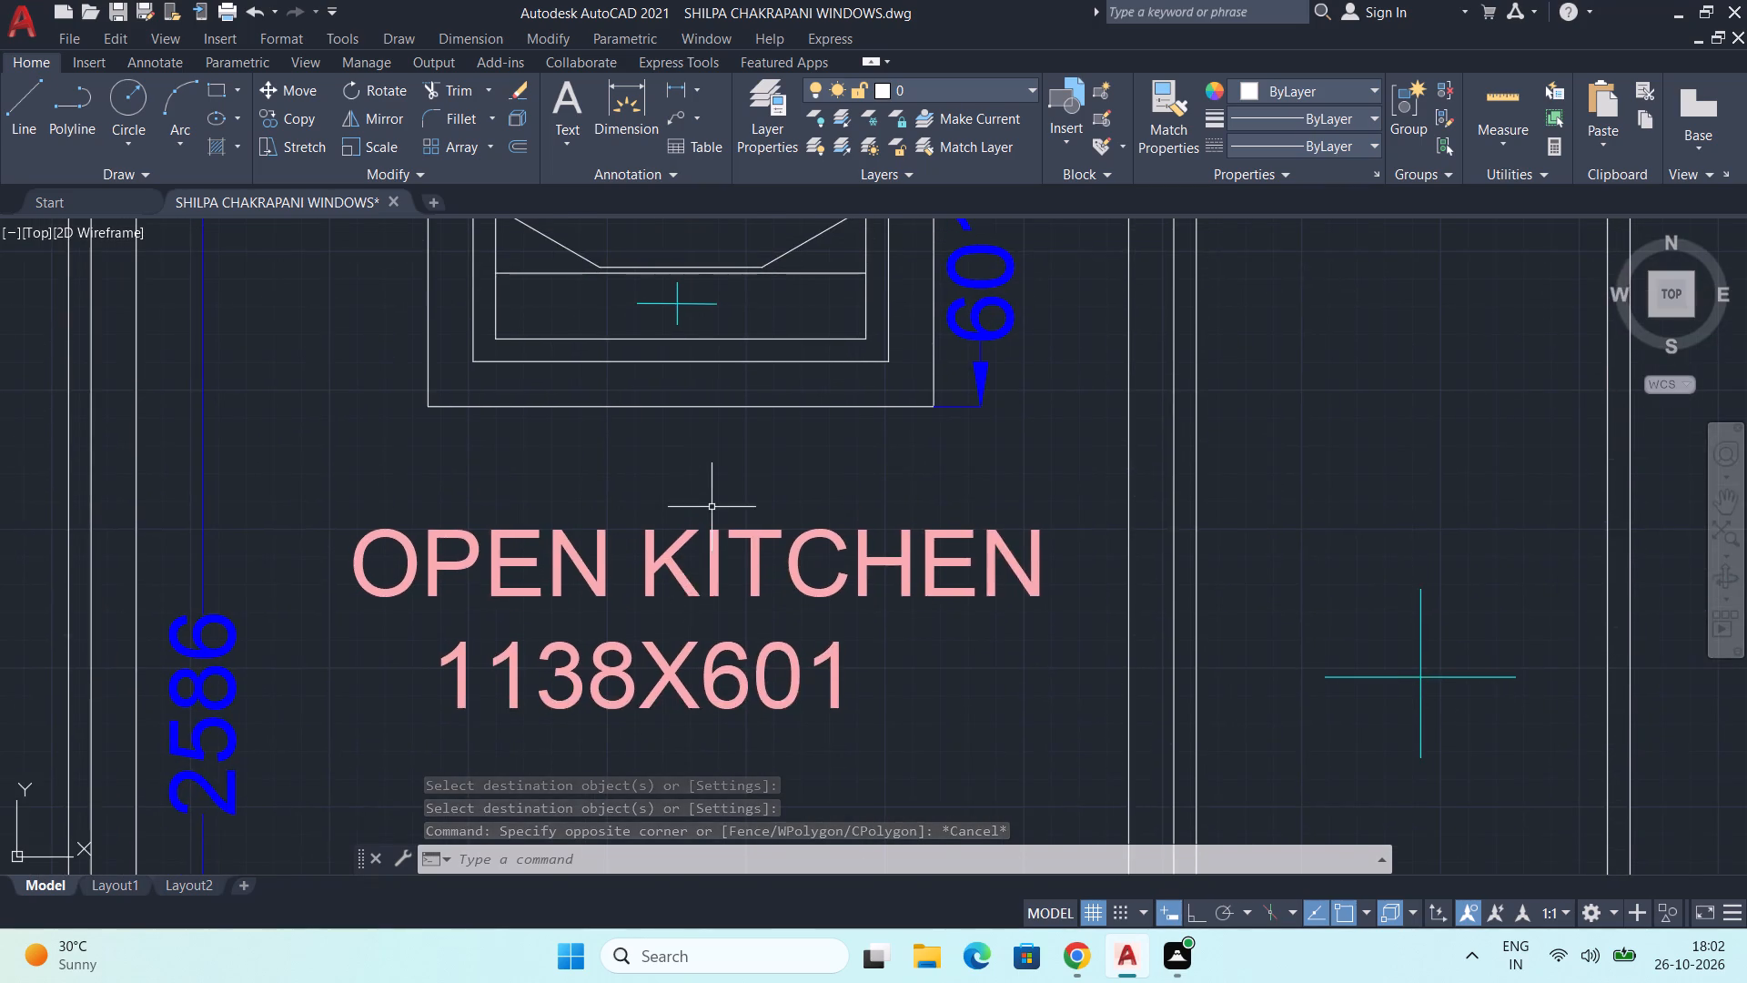
scroll(712, 507, "down", 4)
middle_click_drag(765, 534, 826, 277)
scroll(709, 351, "down", 1)
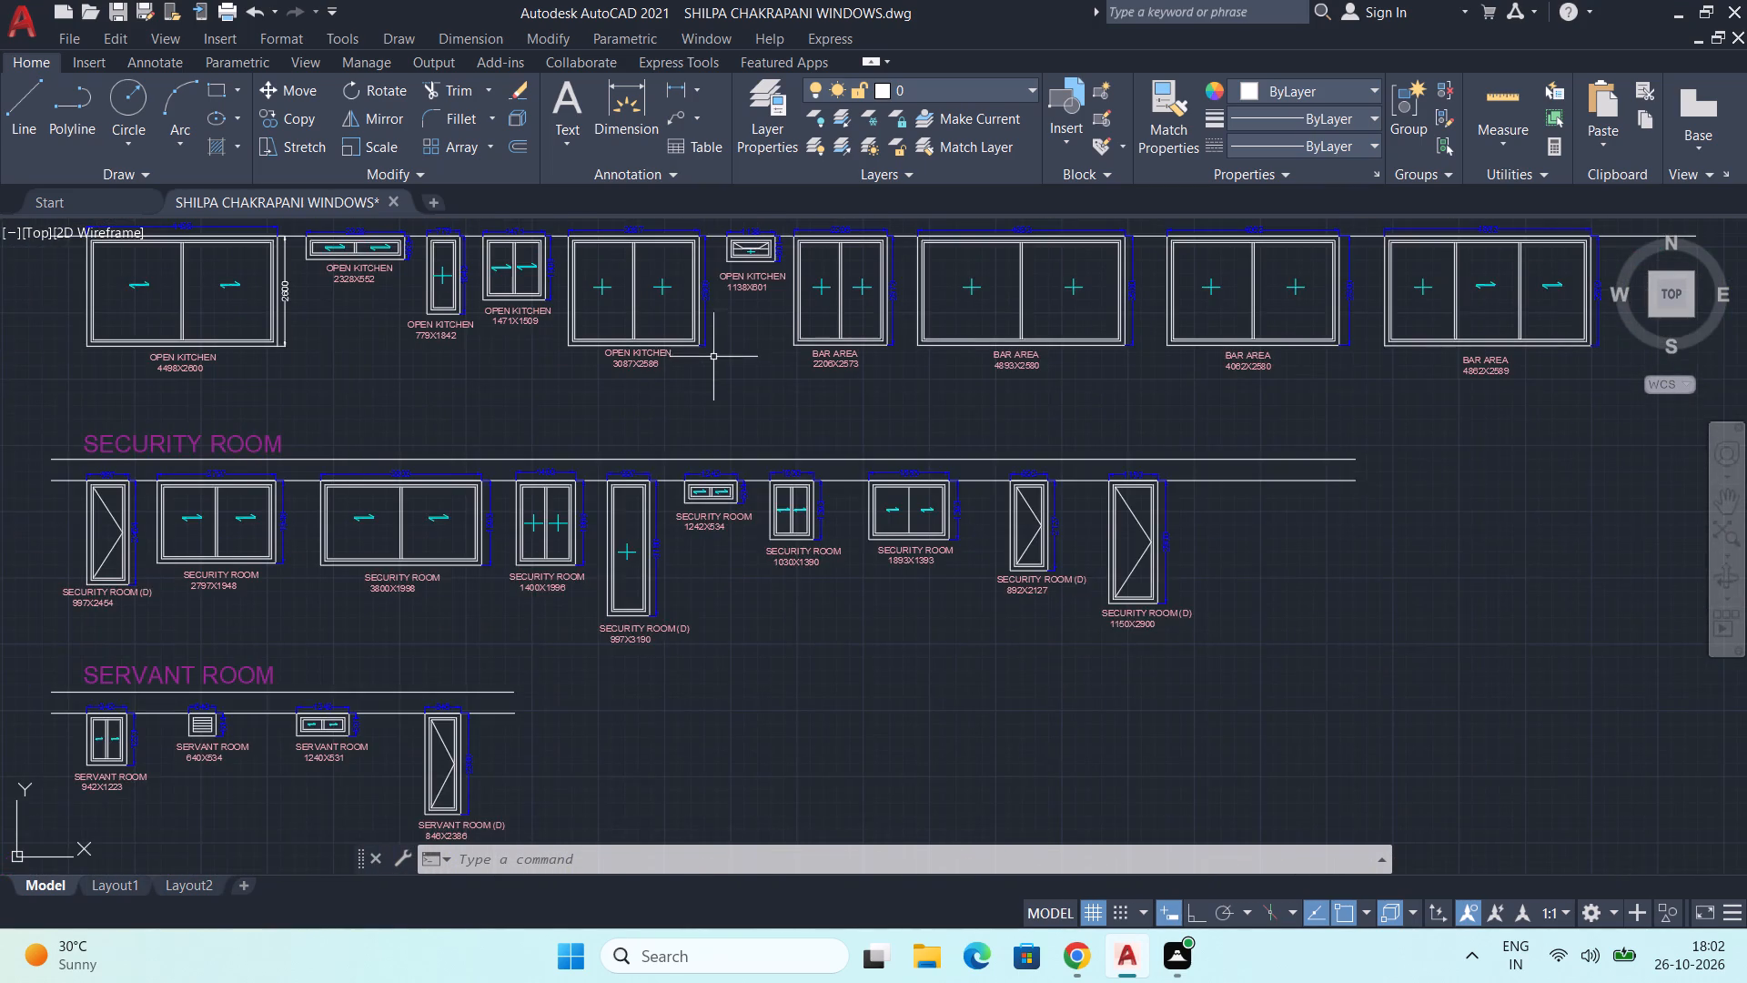
middle_click_drag(715, 363, 738, 335)
middle_click_drag(763, 526, 735, 345)
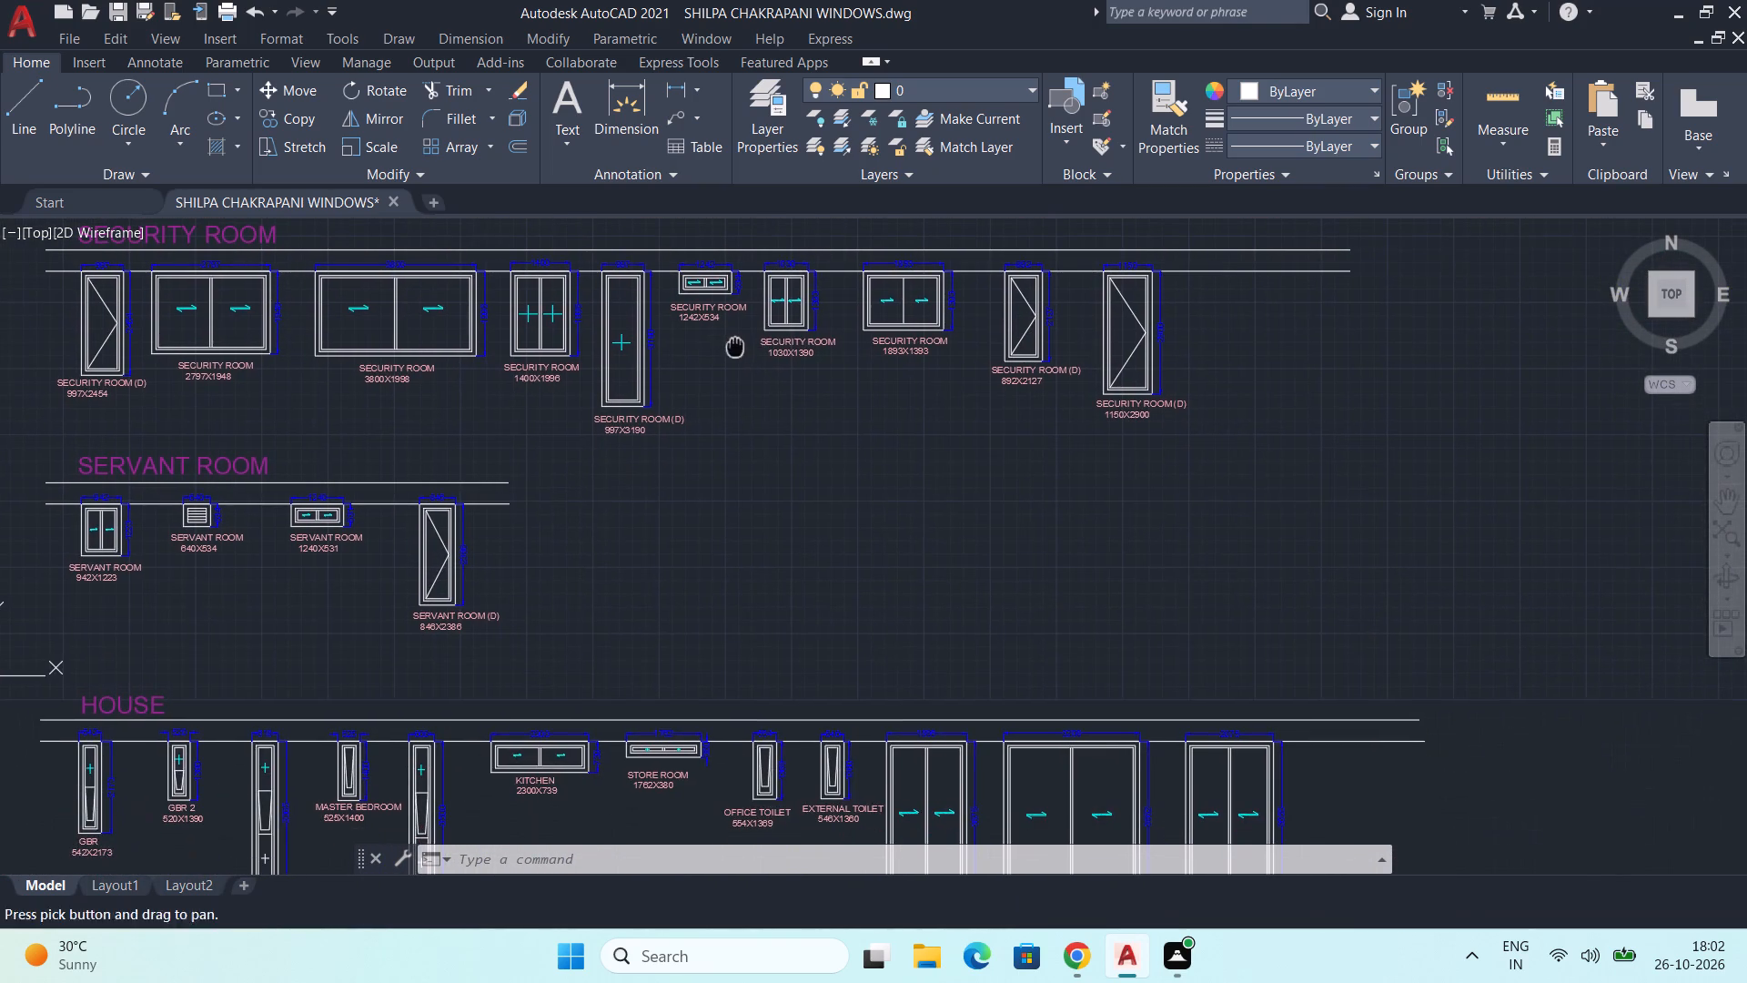
scroll(760, 344, "down", 1)
middle_click_drag(727, 491, 719, 384)
scroll(641, 492, "up", 1)
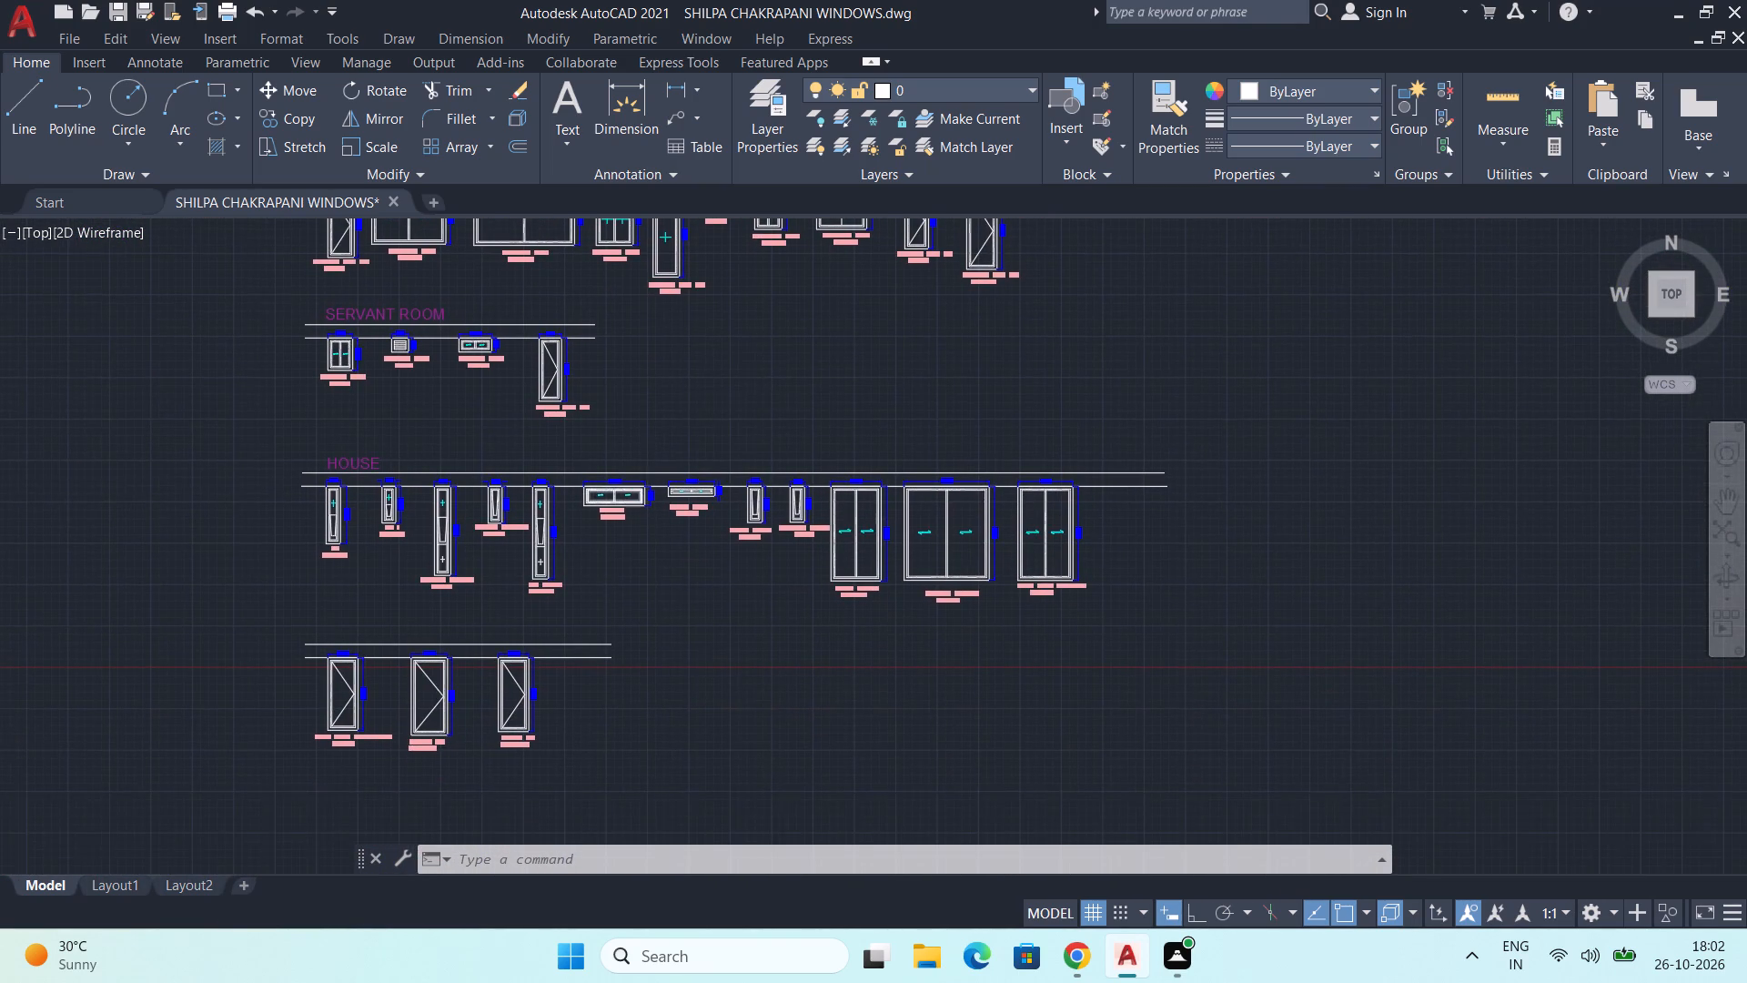
middle_click_drag(643, 503, 657, 412)
scroll(626, 455, "up", 1)
middle_click_drag(626, 455, 632, 495)
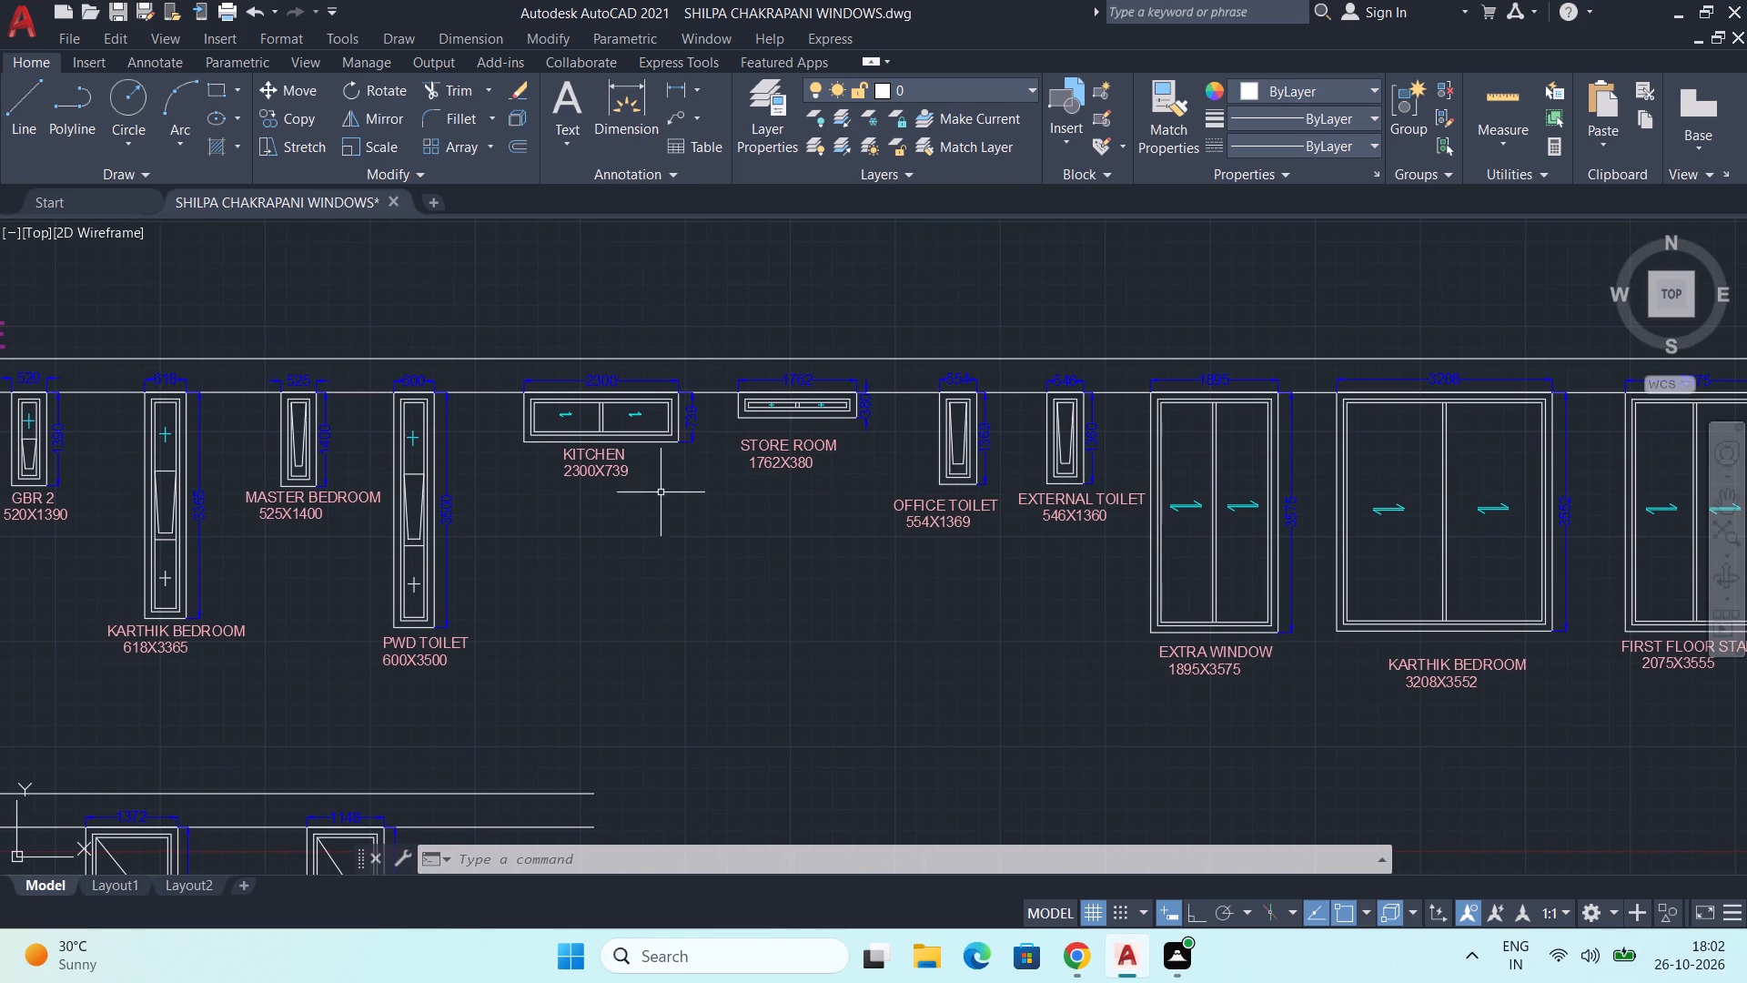
Save the window and door drawing.
key("ctrl+s")
key("ctrl+s")
key("ctrl+s")
key("ctrl+s")
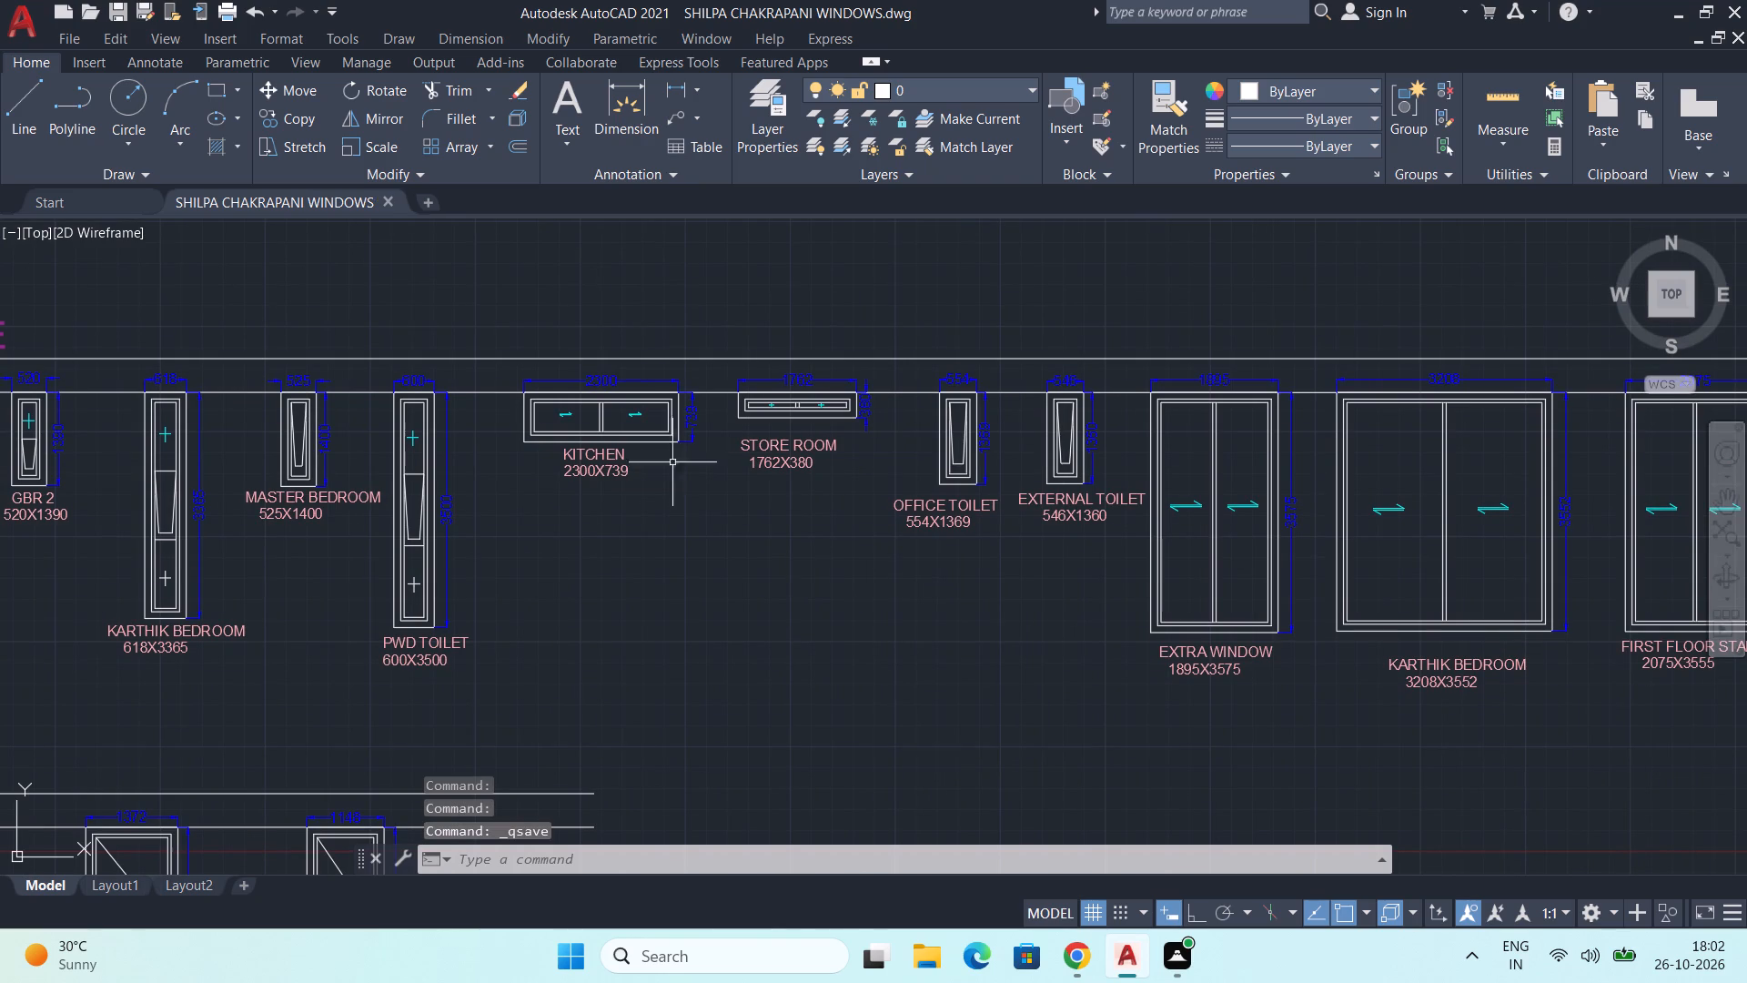